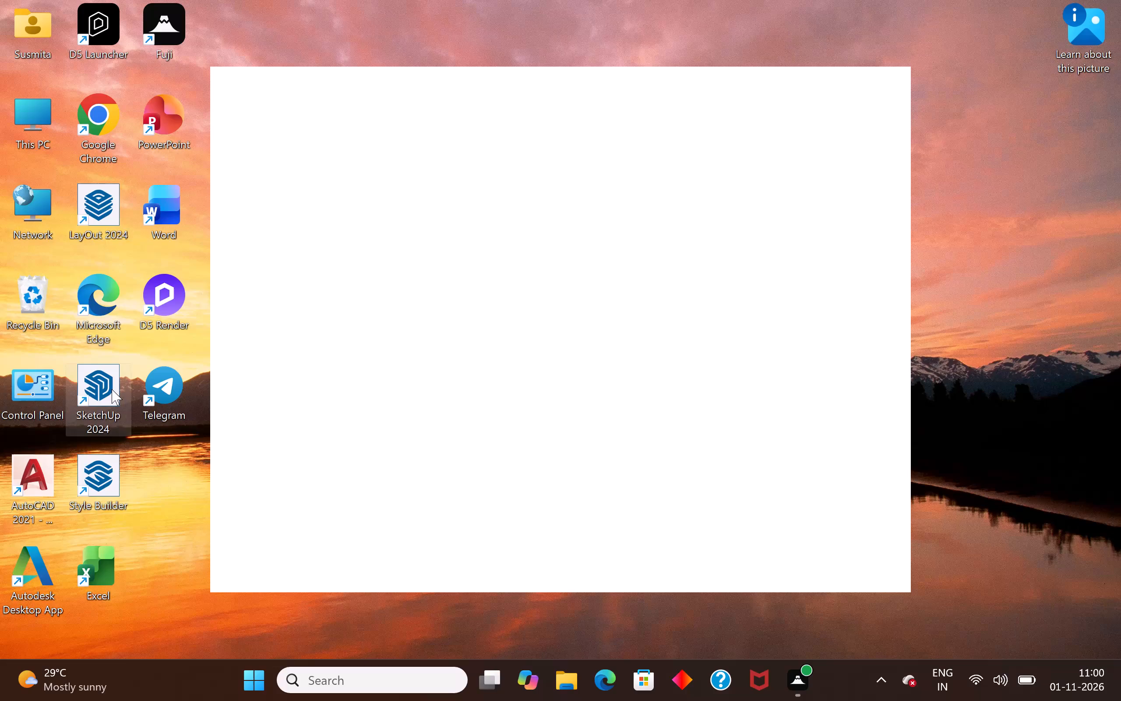
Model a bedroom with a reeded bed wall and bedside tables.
Open SketchUp 2024 from its desktop shortcut.
right_click(112, 389)
click(179, 207)
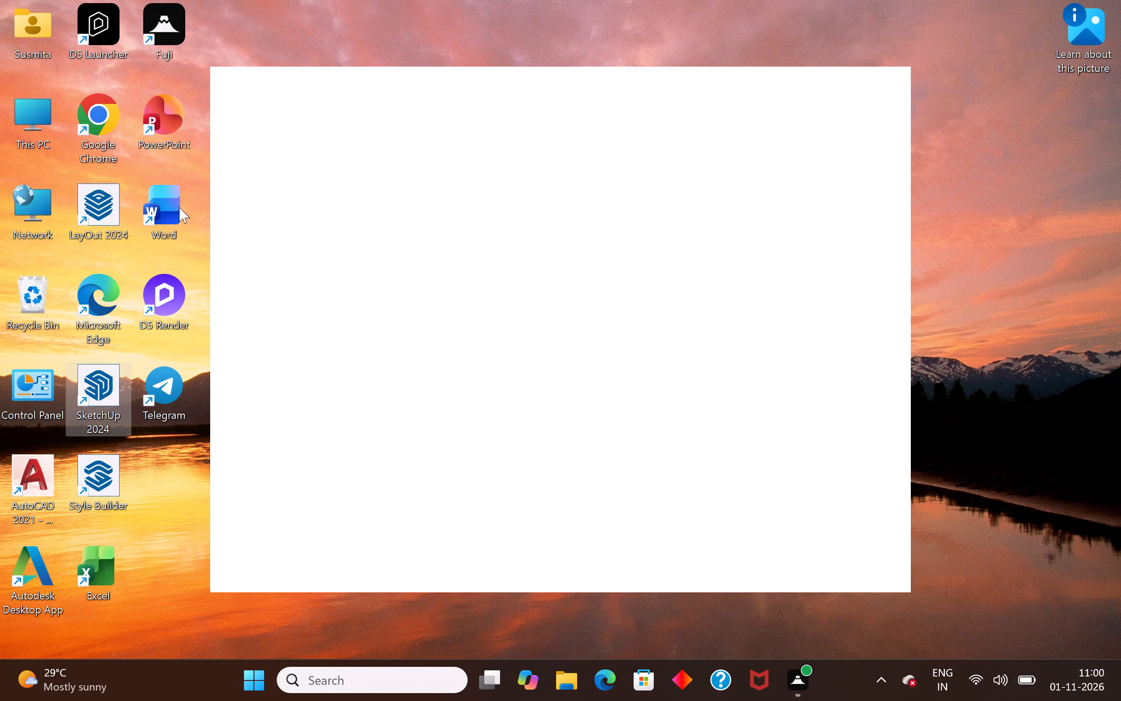
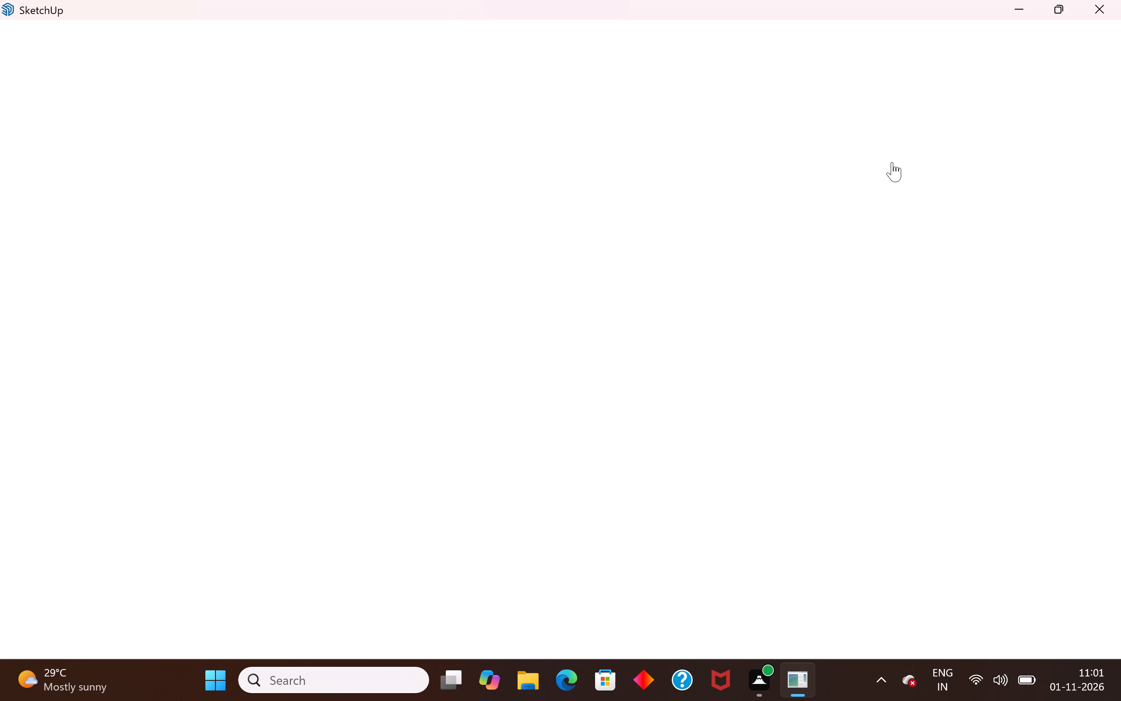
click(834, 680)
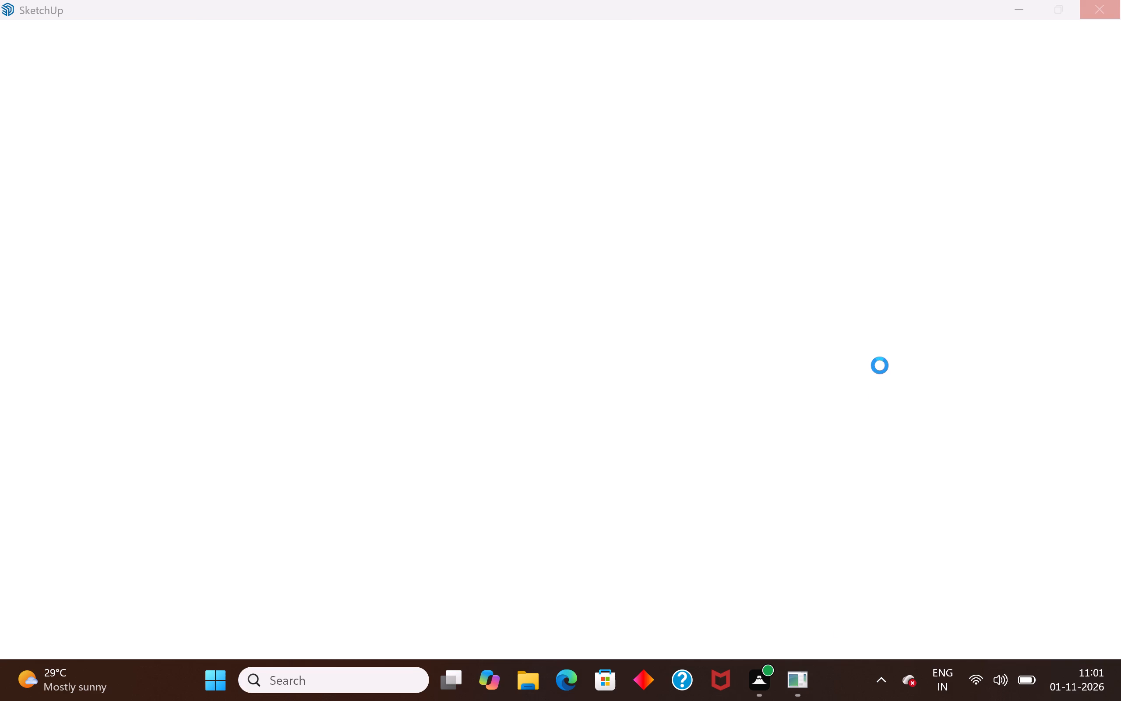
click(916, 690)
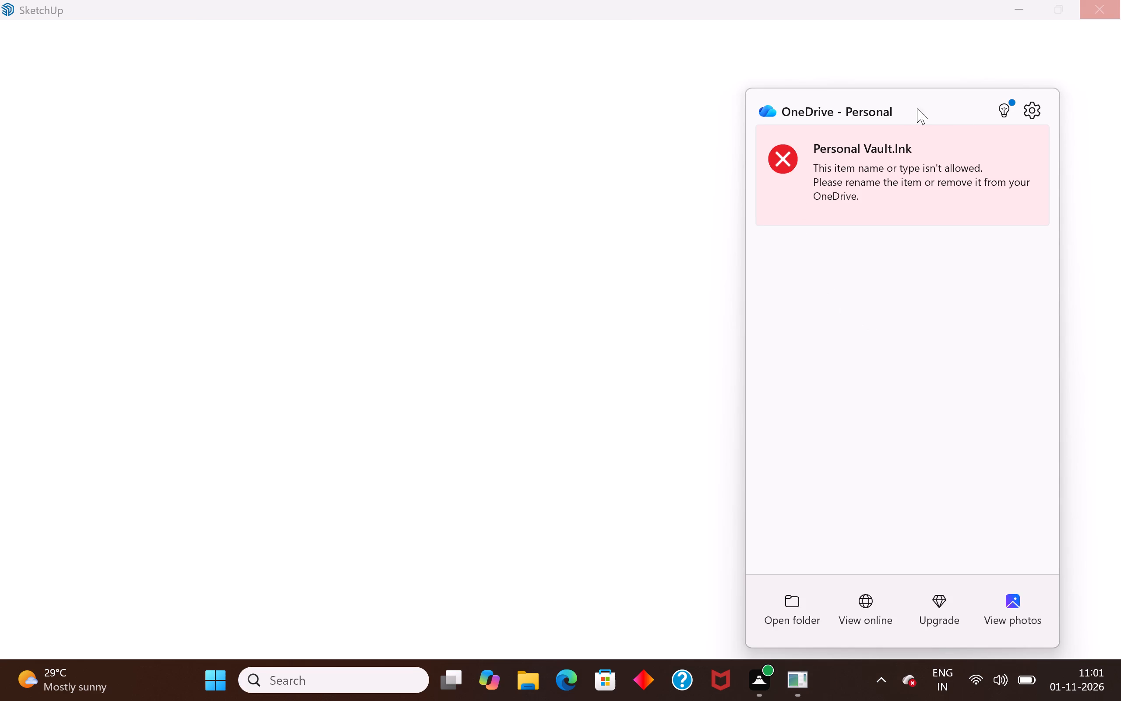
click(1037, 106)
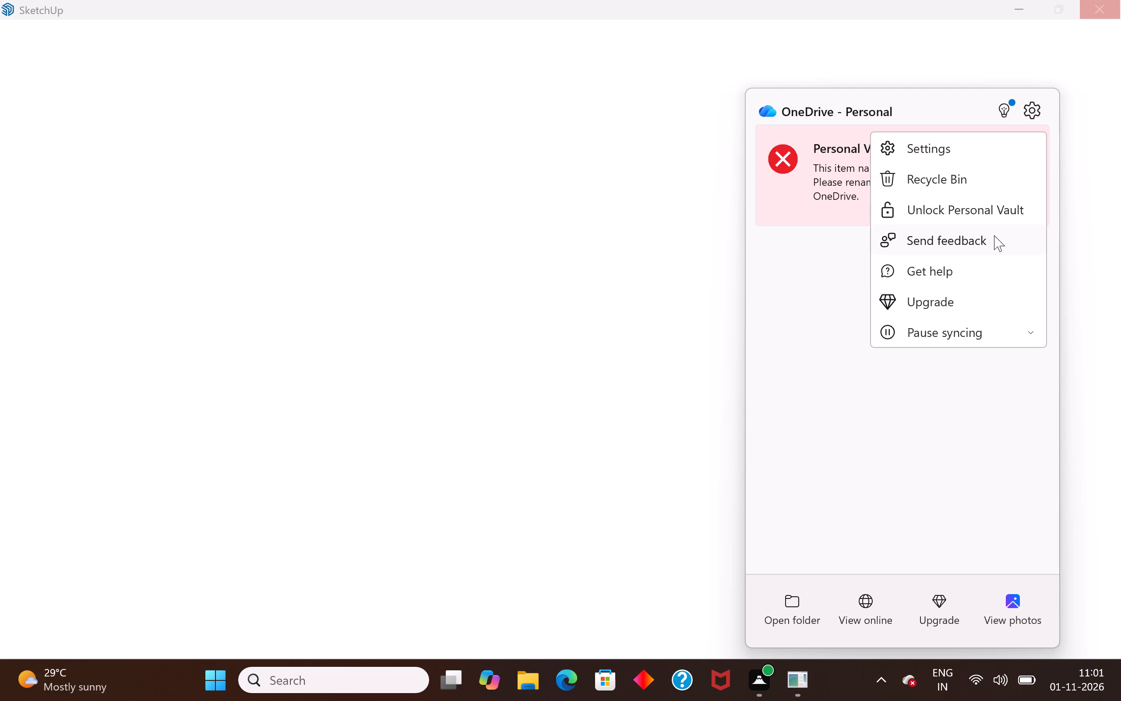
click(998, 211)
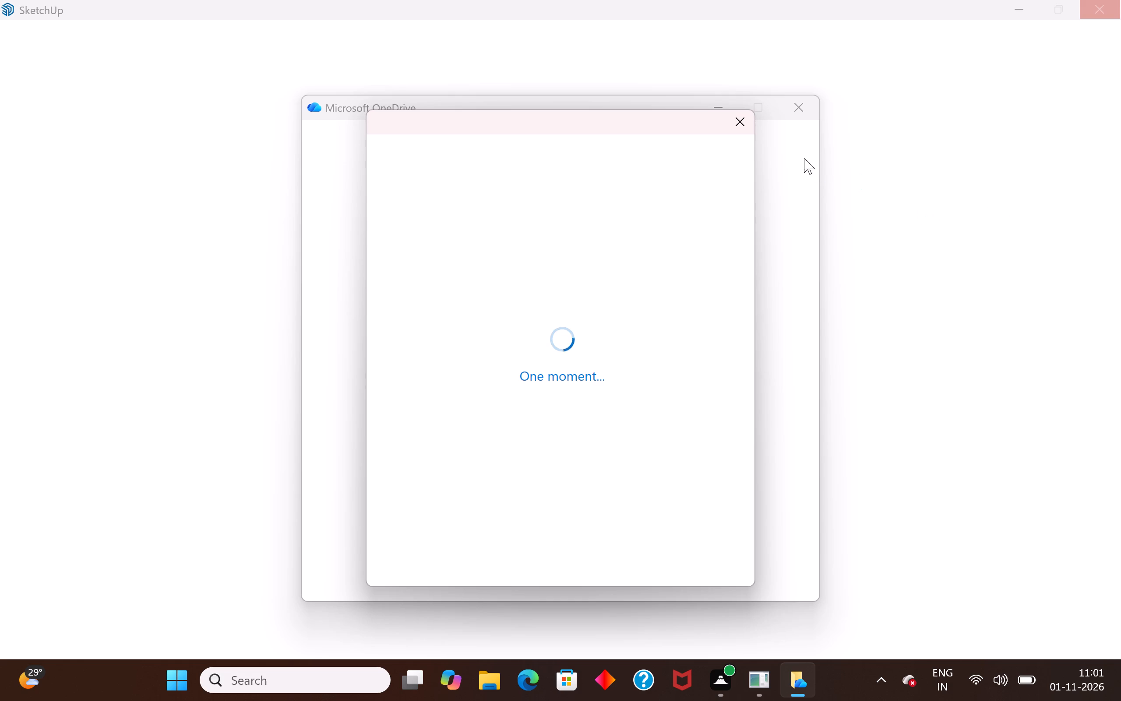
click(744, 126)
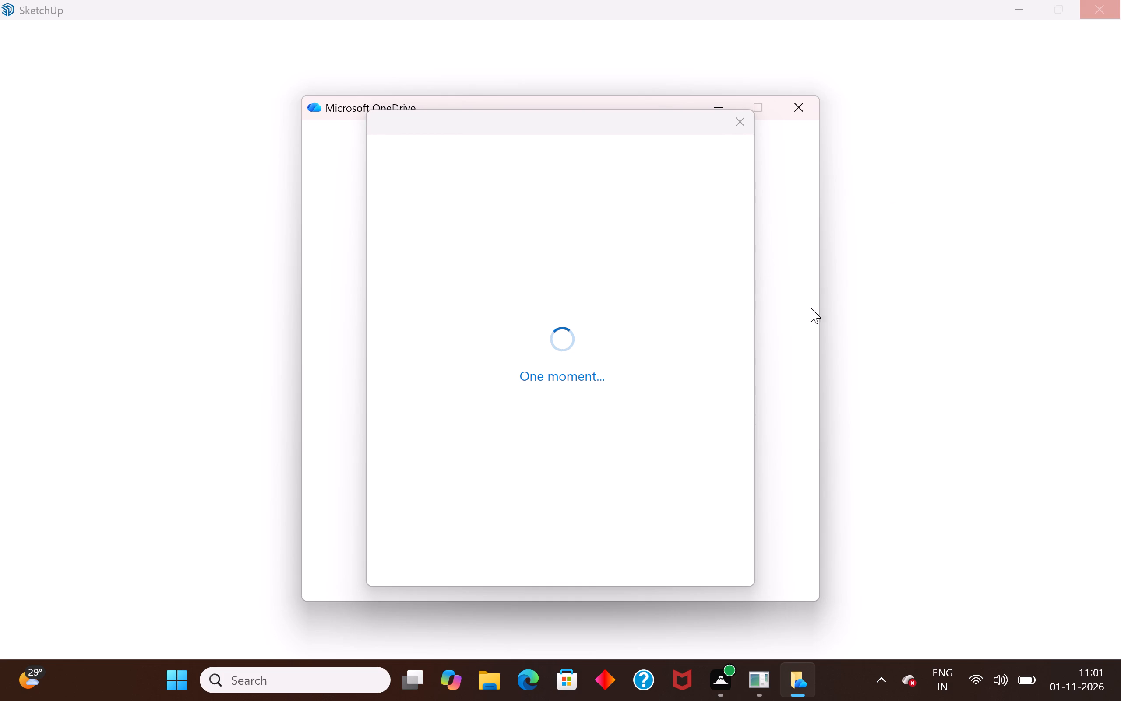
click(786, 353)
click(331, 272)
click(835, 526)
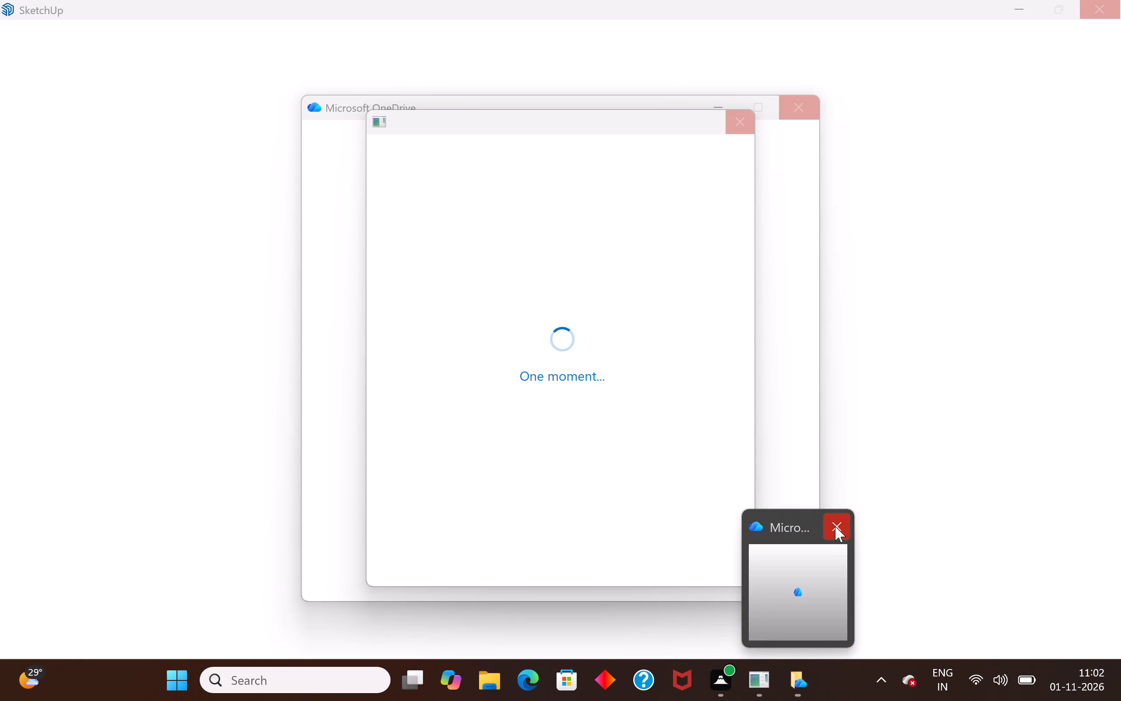
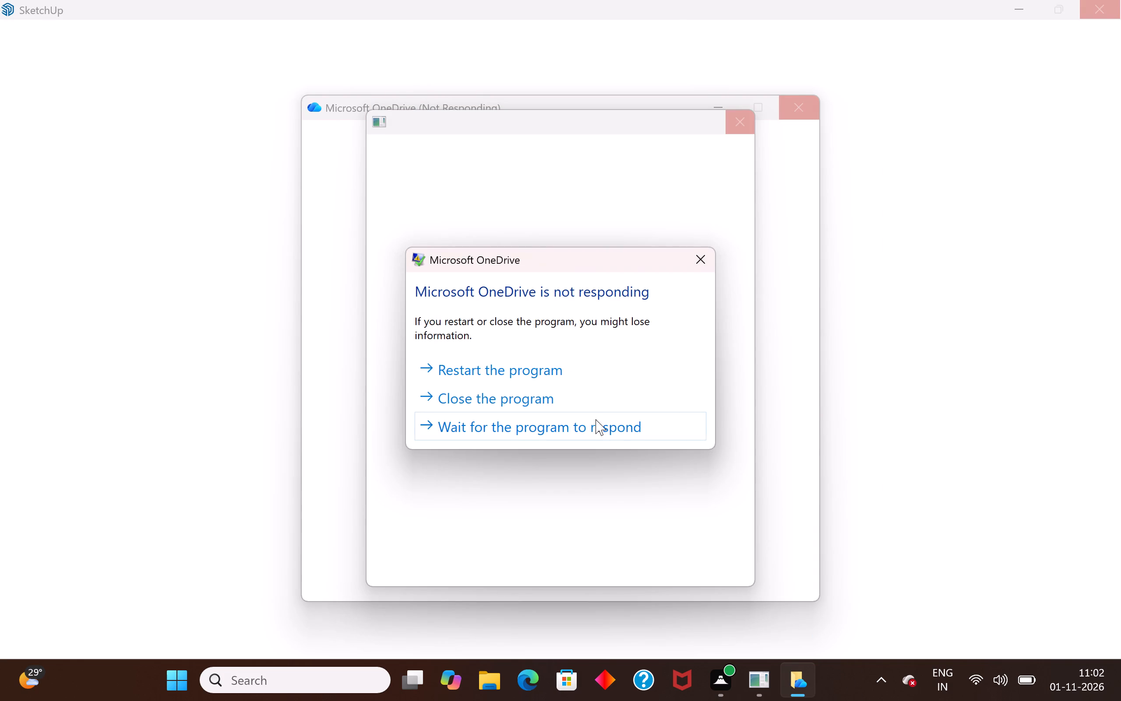
Close the unresponsive Microsoft OneDrive program.
click(583, 402)
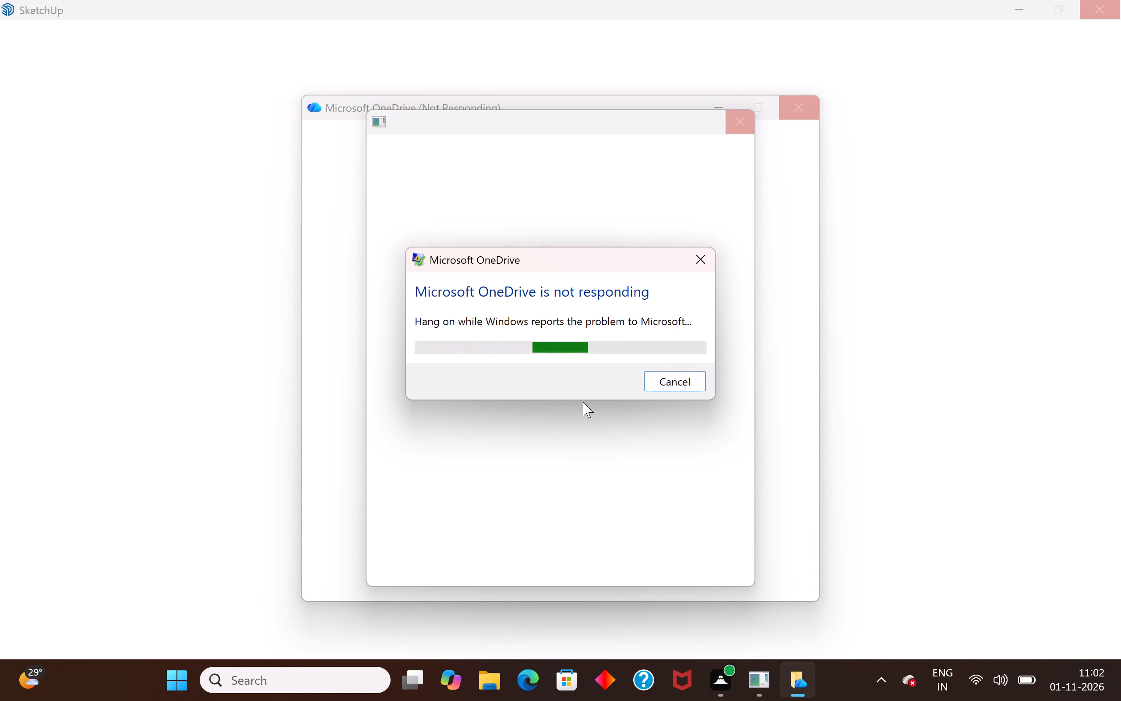
Open Task Manager to deal with the unresponsive programs.
right_click(829, 685)
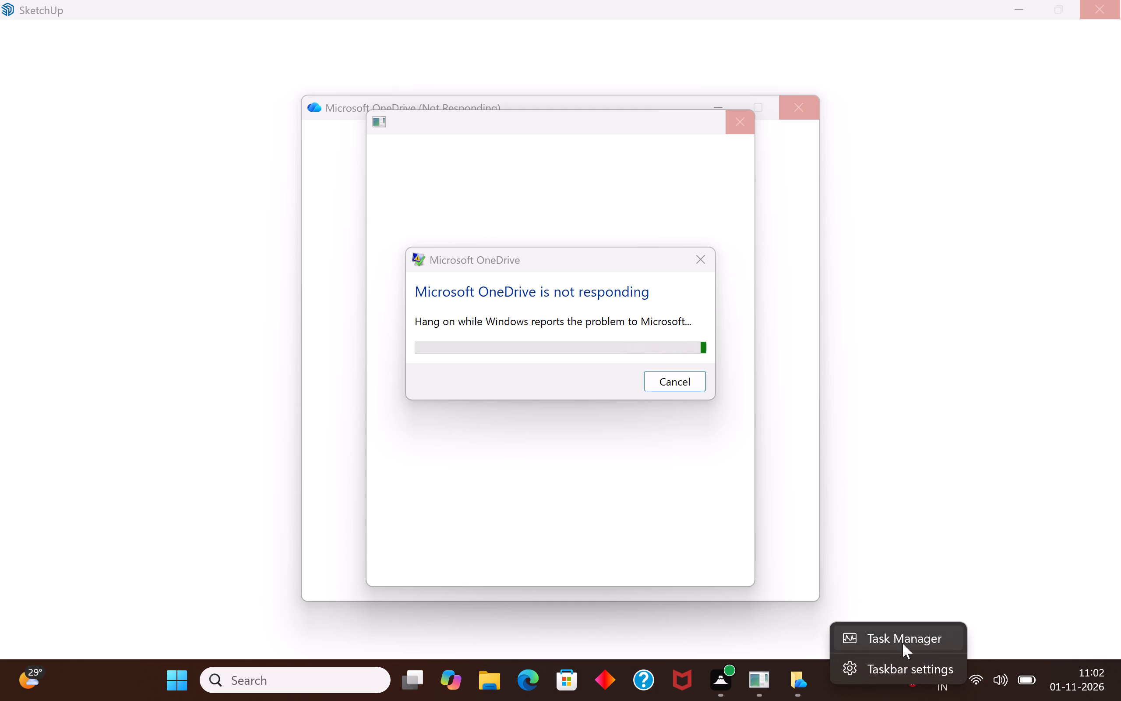
click(902, 643)
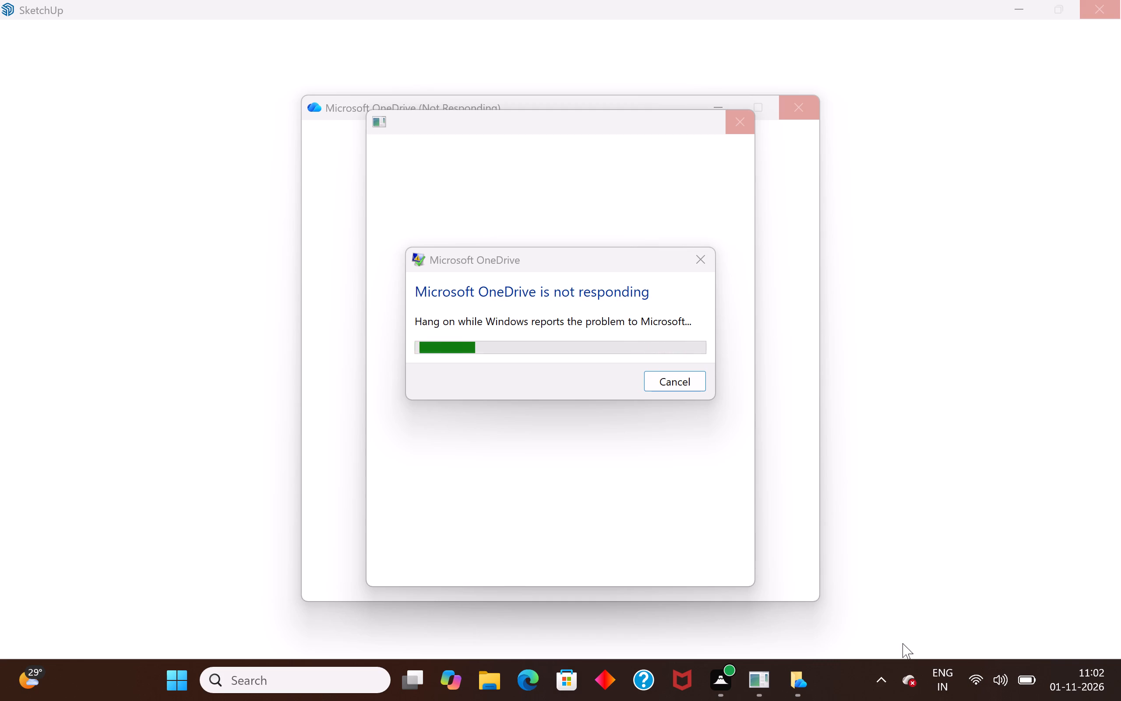
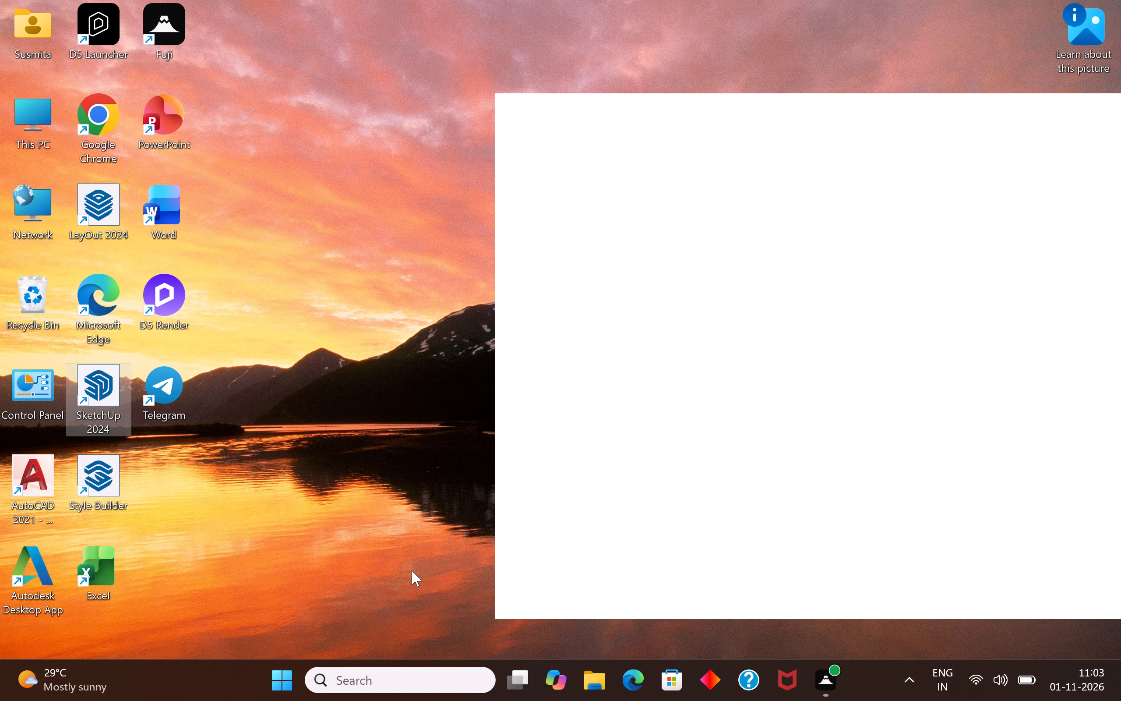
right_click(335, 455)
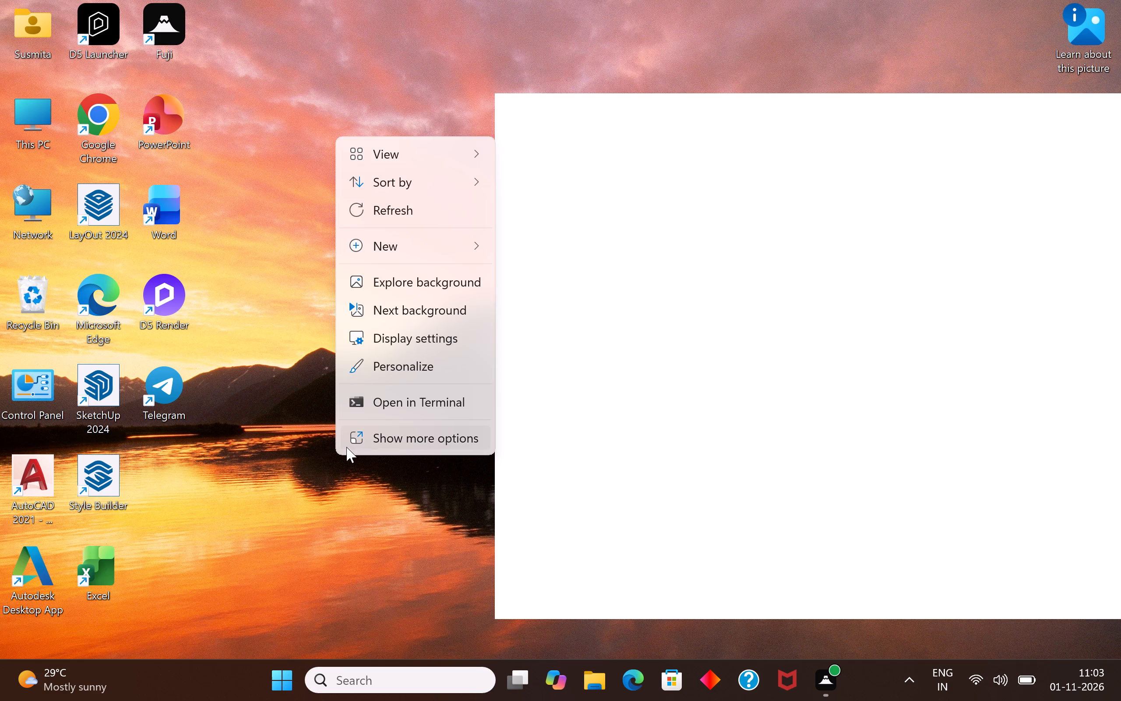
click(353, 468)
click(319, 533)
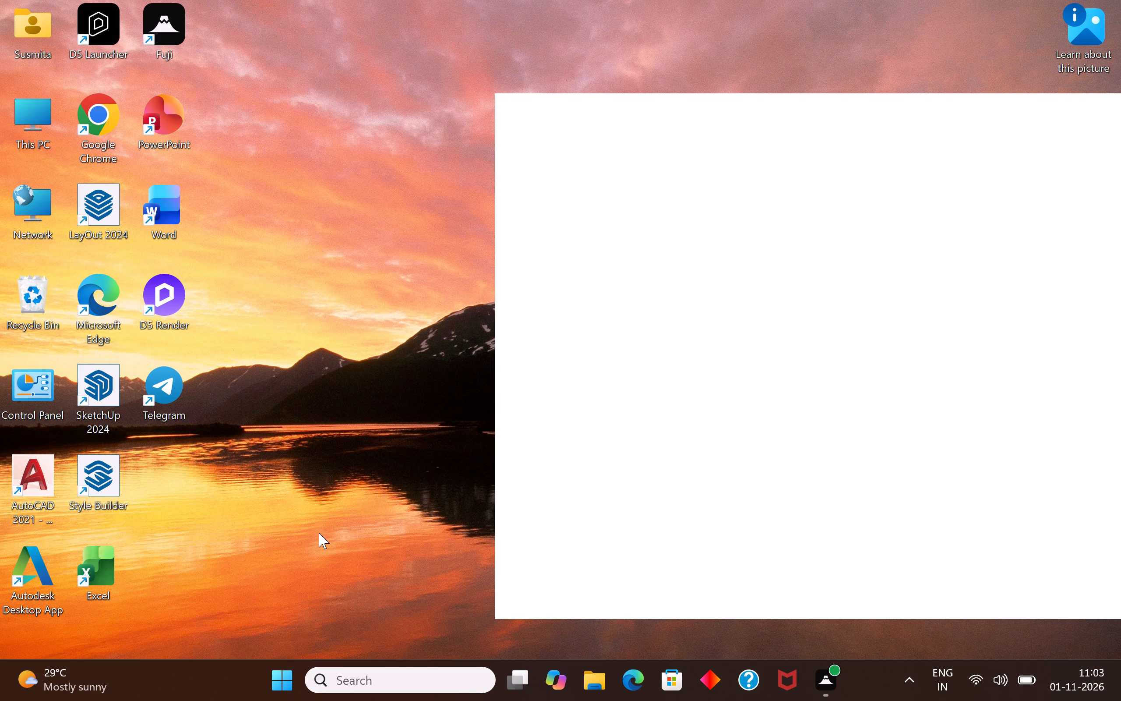
Launch SketchUp 2024 again from its desktop shortcut.
right_click(116, 386)
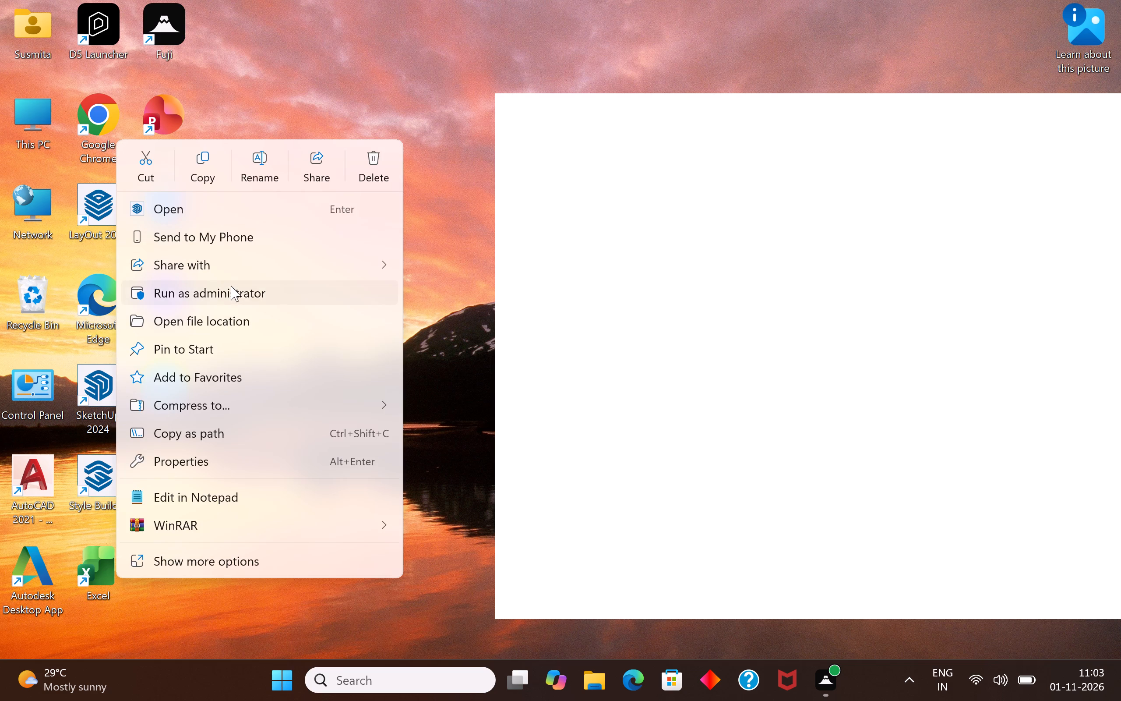
click(197, 220)
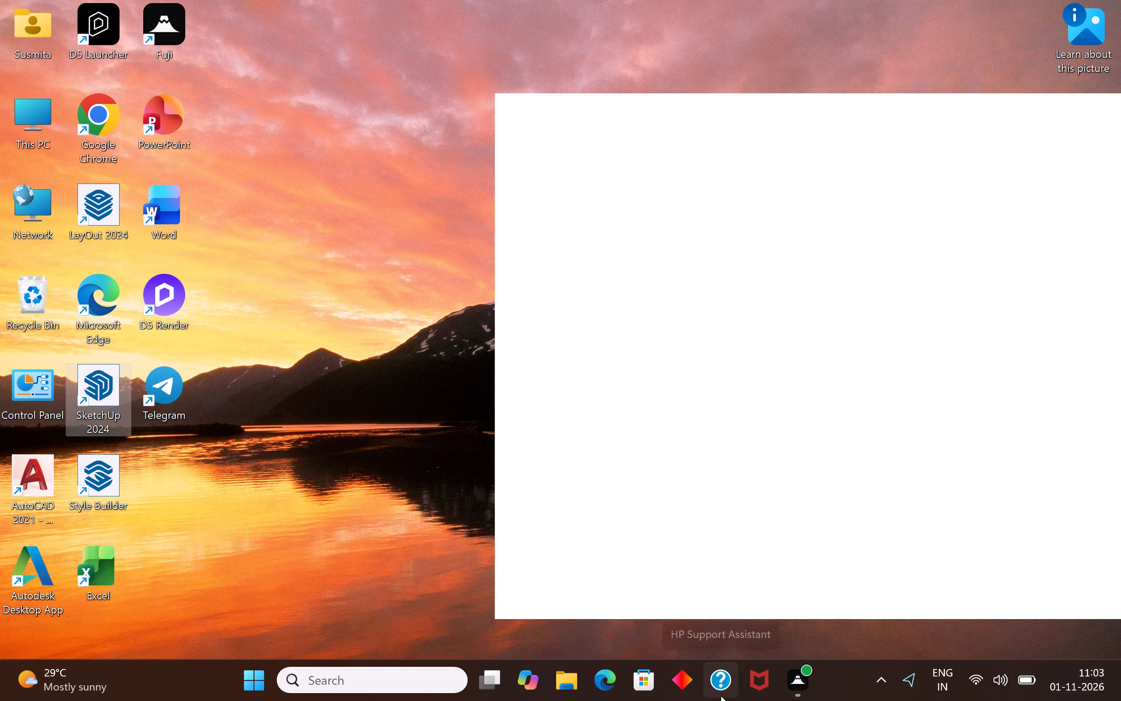
click(381, 504)
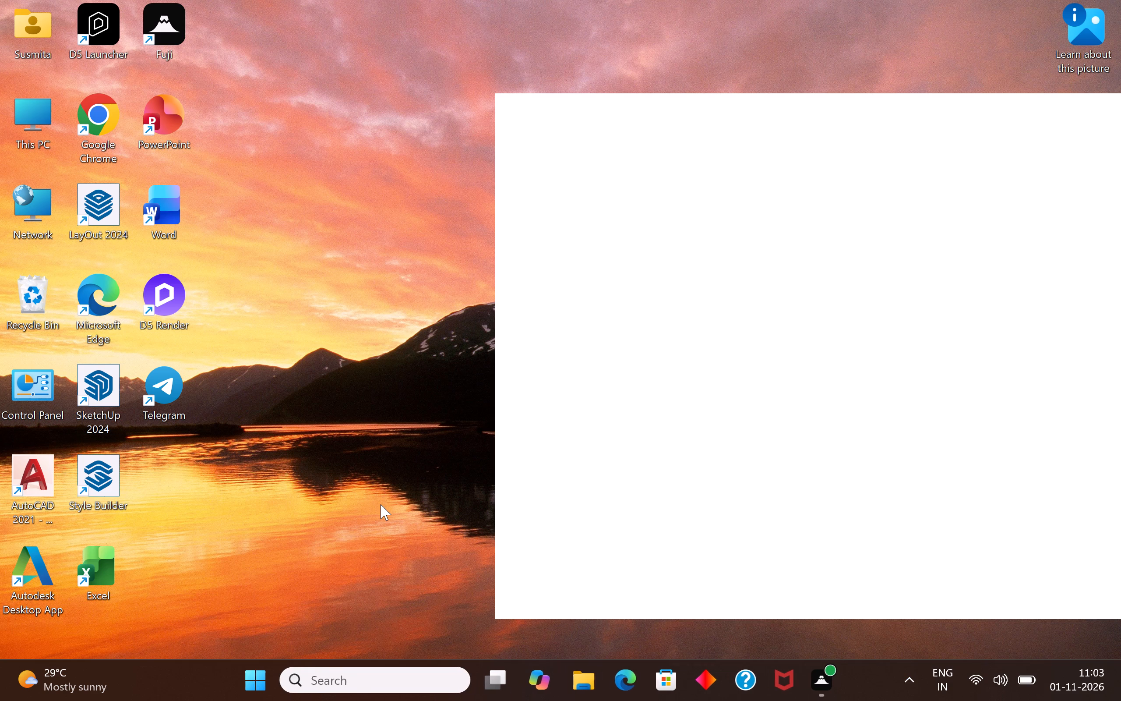
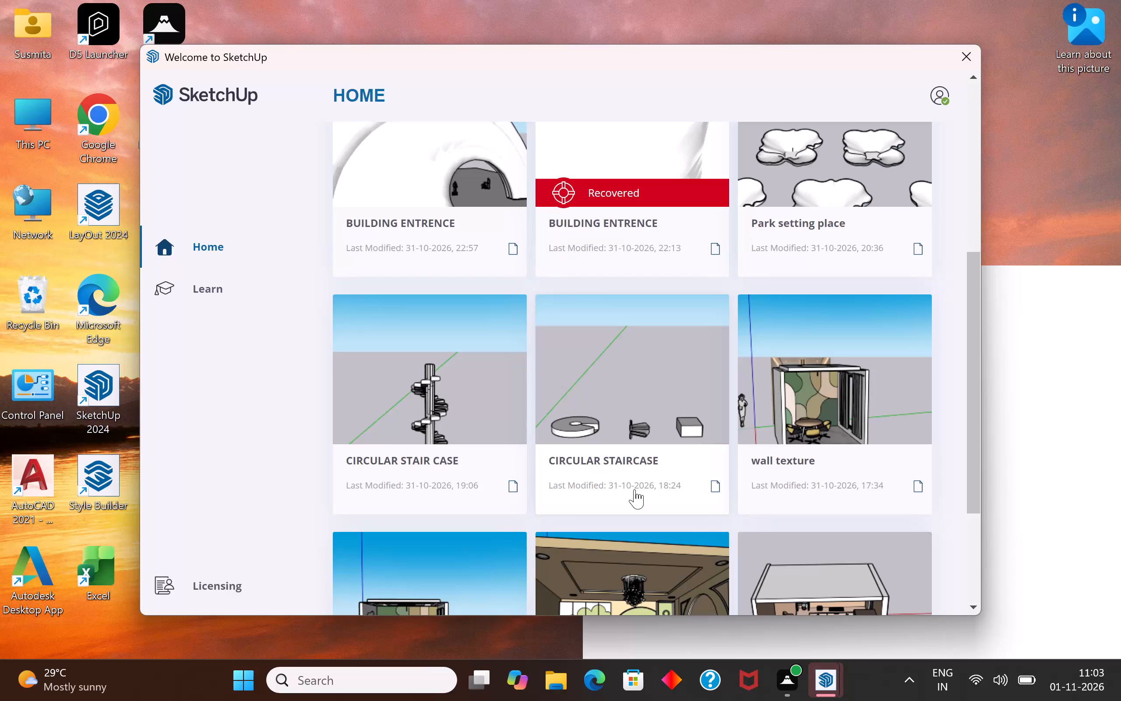
Look through the recent files on the Home page, ending back at the new-model templates.
scroll(635, 489, down, 2)
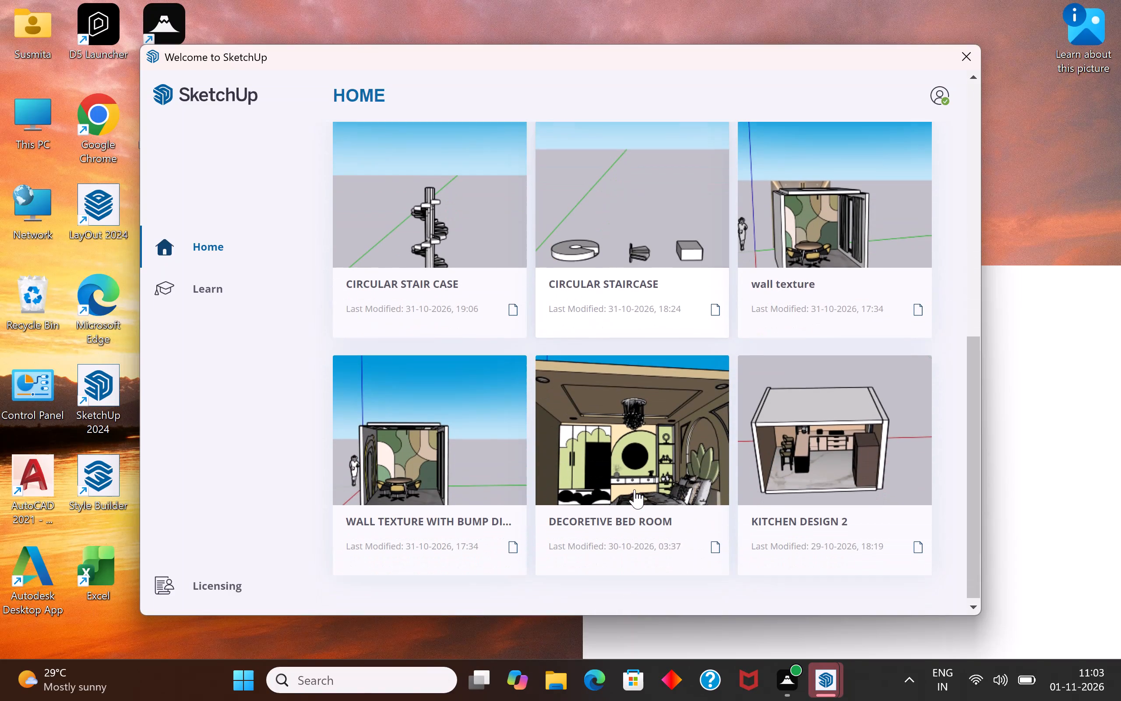
scroll(635, 489, down, 2)
scroll(635, 489, up, 1)
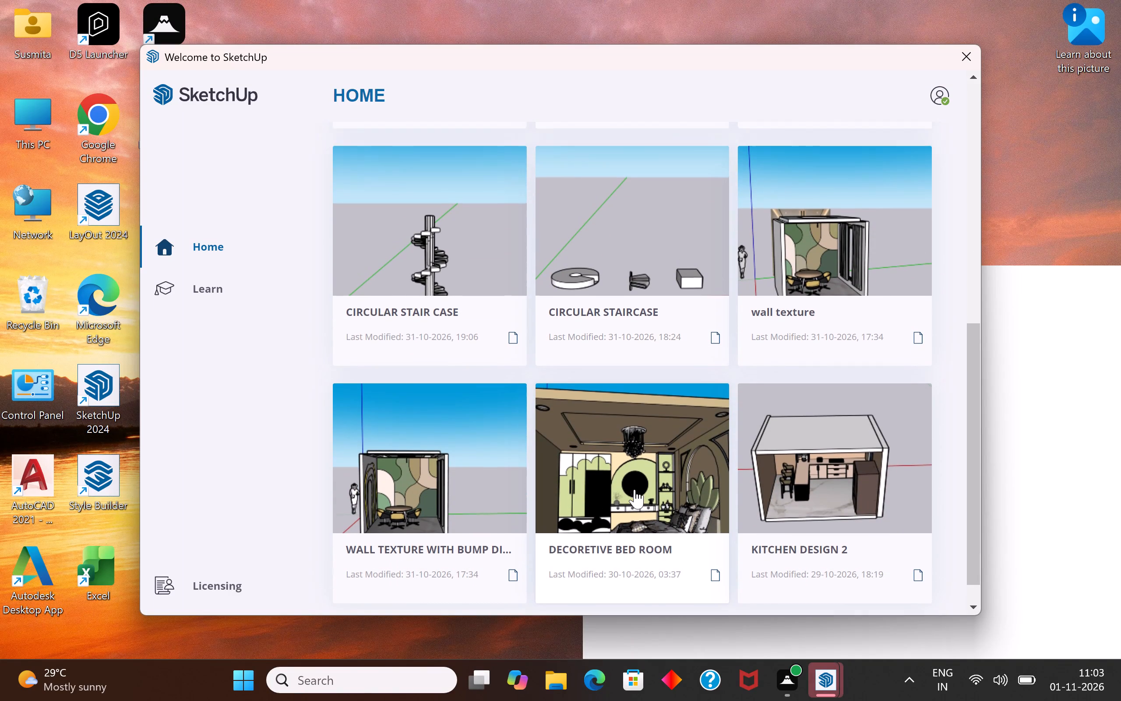
scroll(635, 489, up, 1)
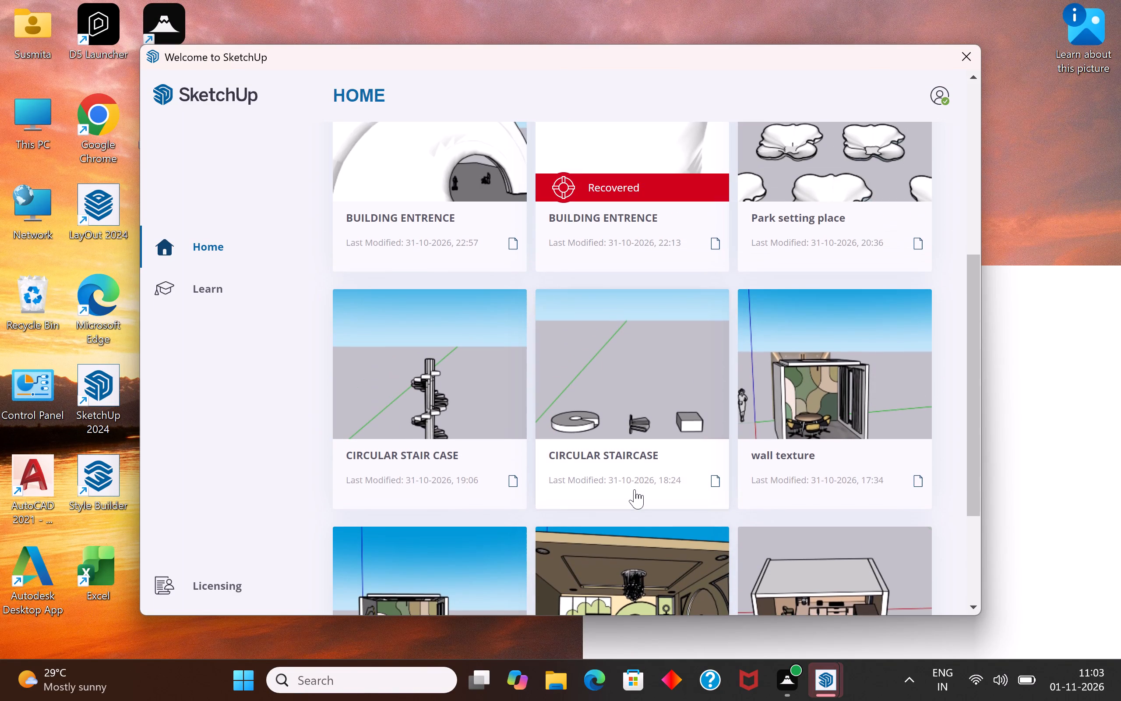
scroll(635, 489, up, 5)
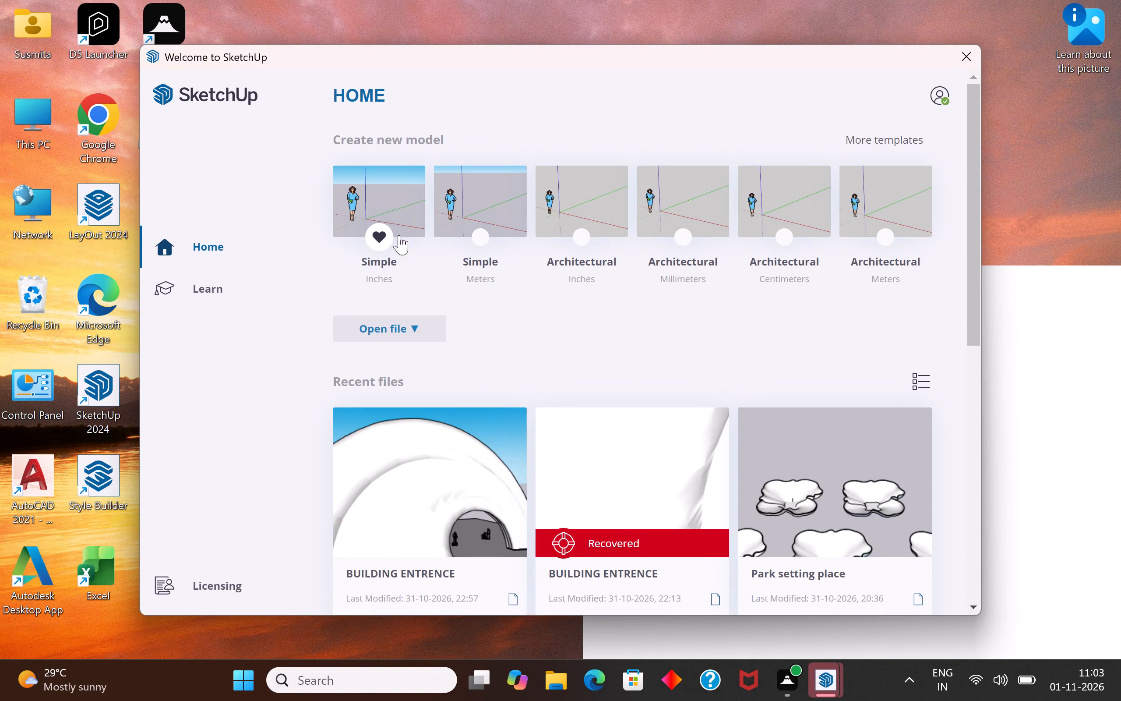
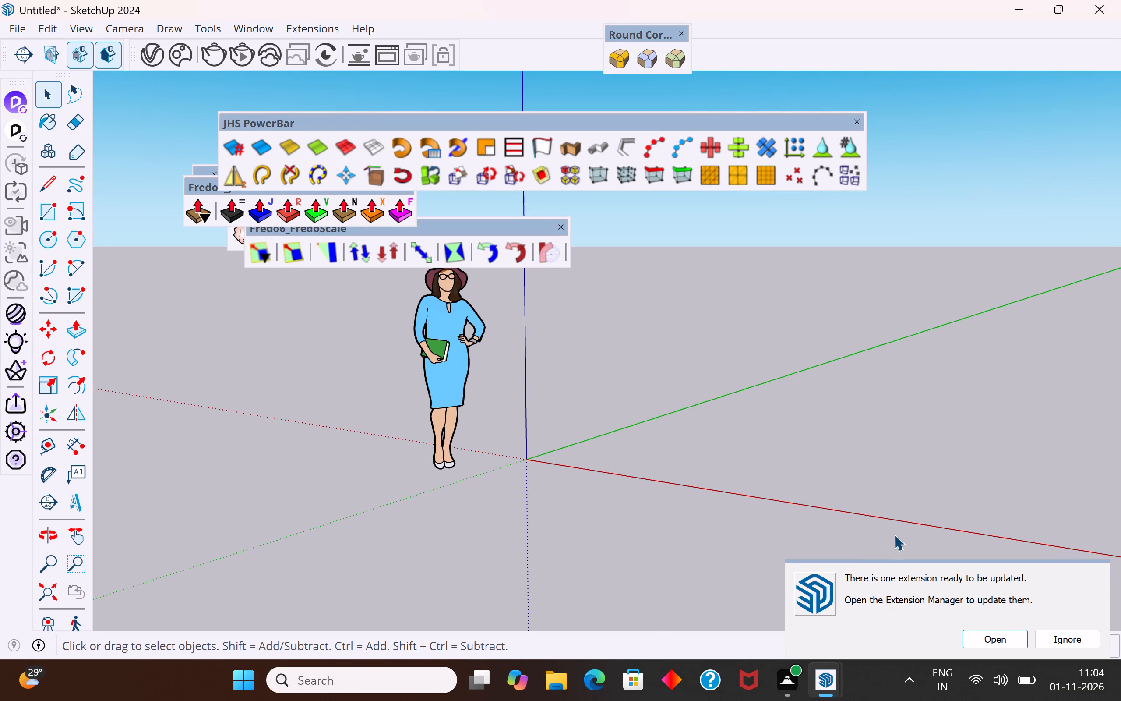
Ignore the extension update notice without opening the Extension Manager.
click(1063, 639)
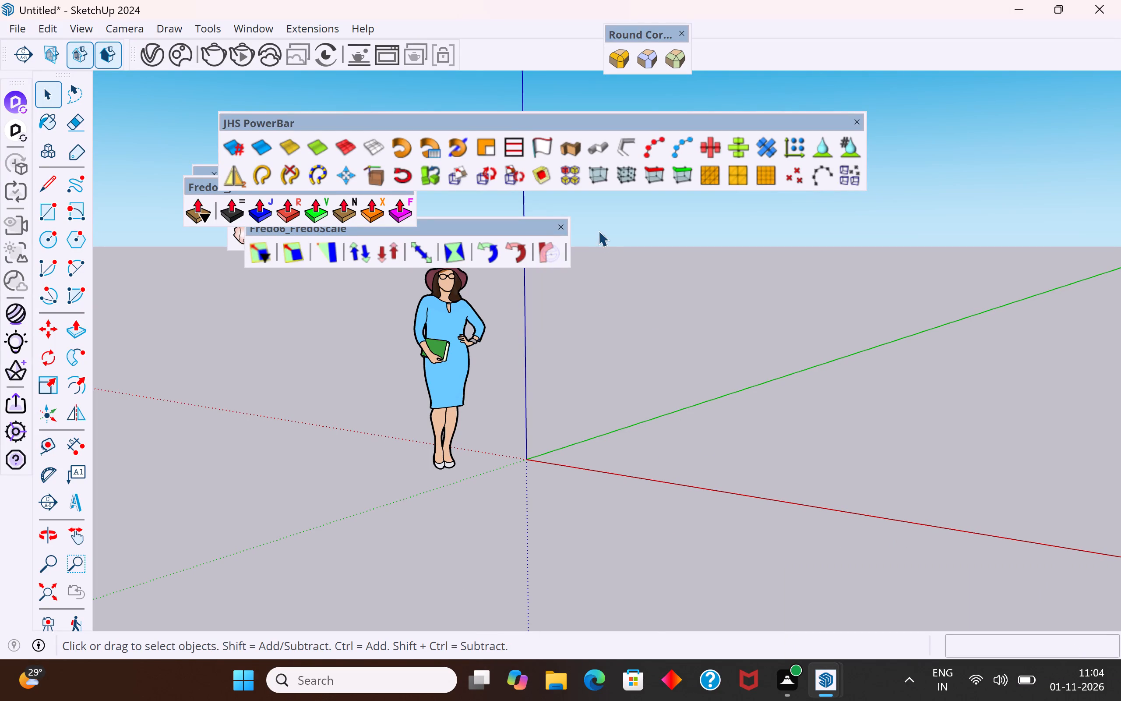
Clear the modelling area by closing the floating FredoScale, JointPushPull and JHS PowerBar toolbars and the single-tool palette beside Curviloft.
click(562, 223)
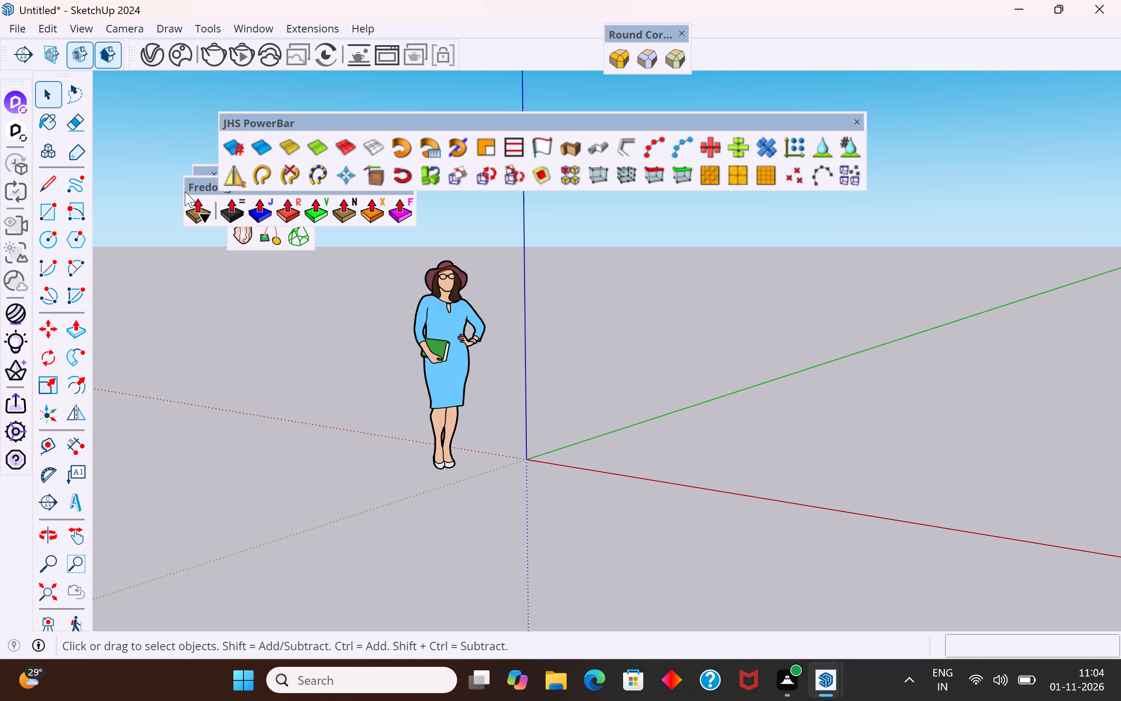
drag(196, 183, 595, 322)
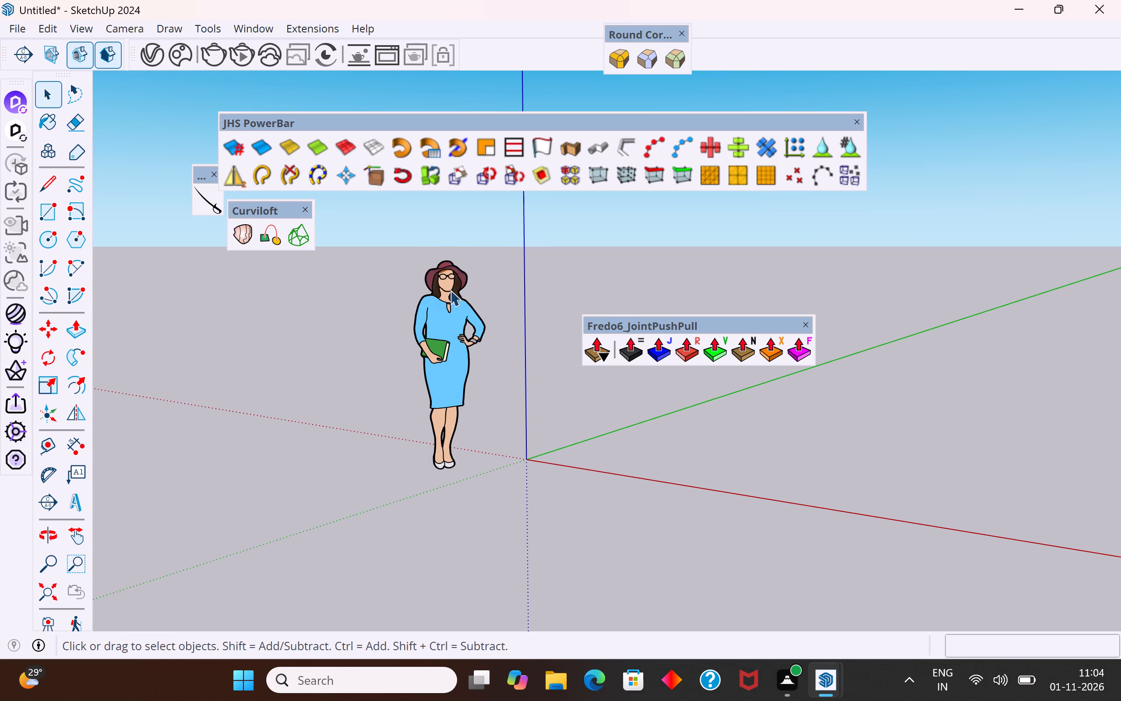
click(805, 327)
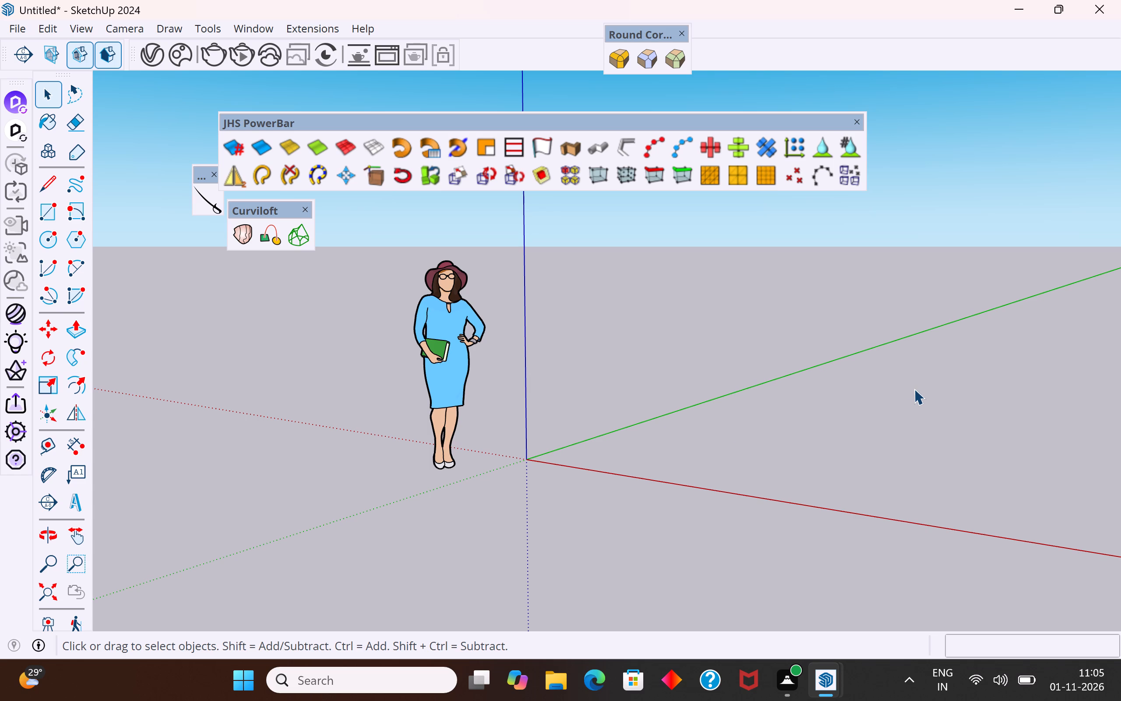
click(861, 116)
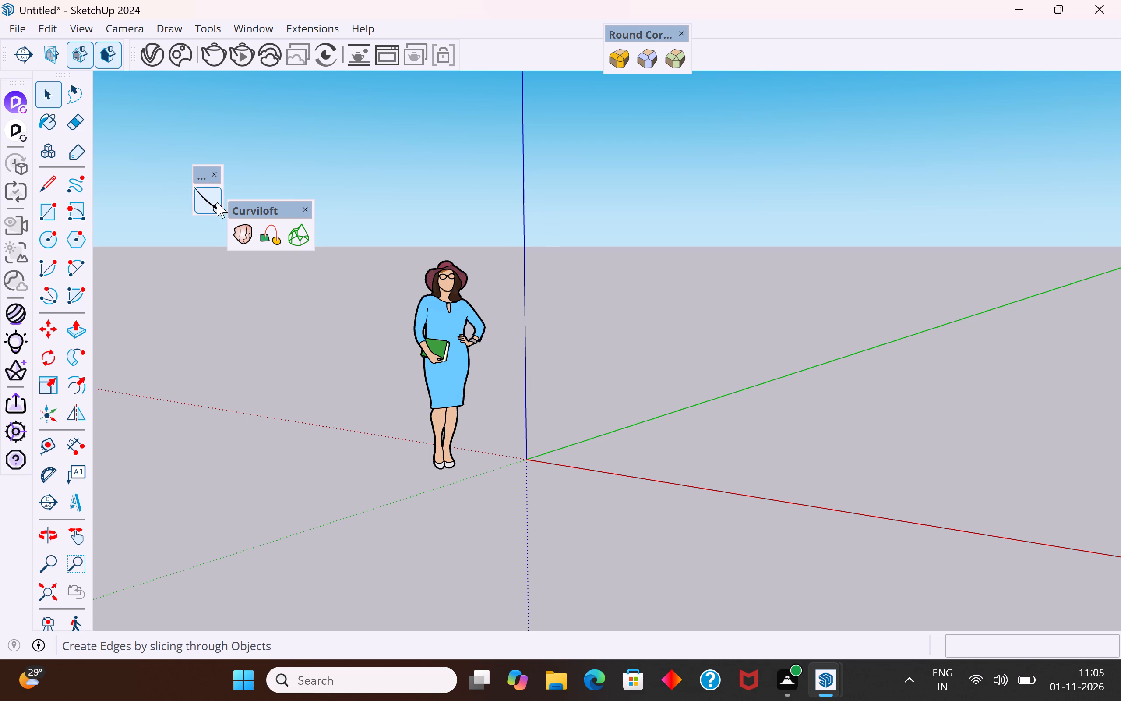
click(214, 175)
click(306, 240)
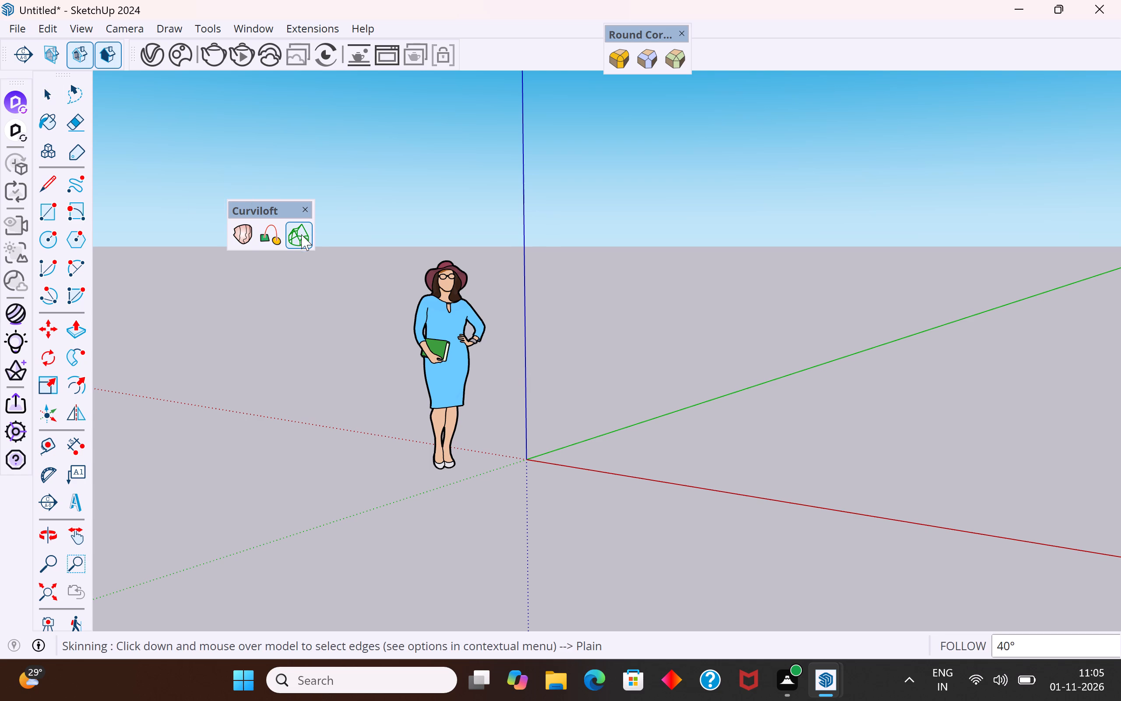
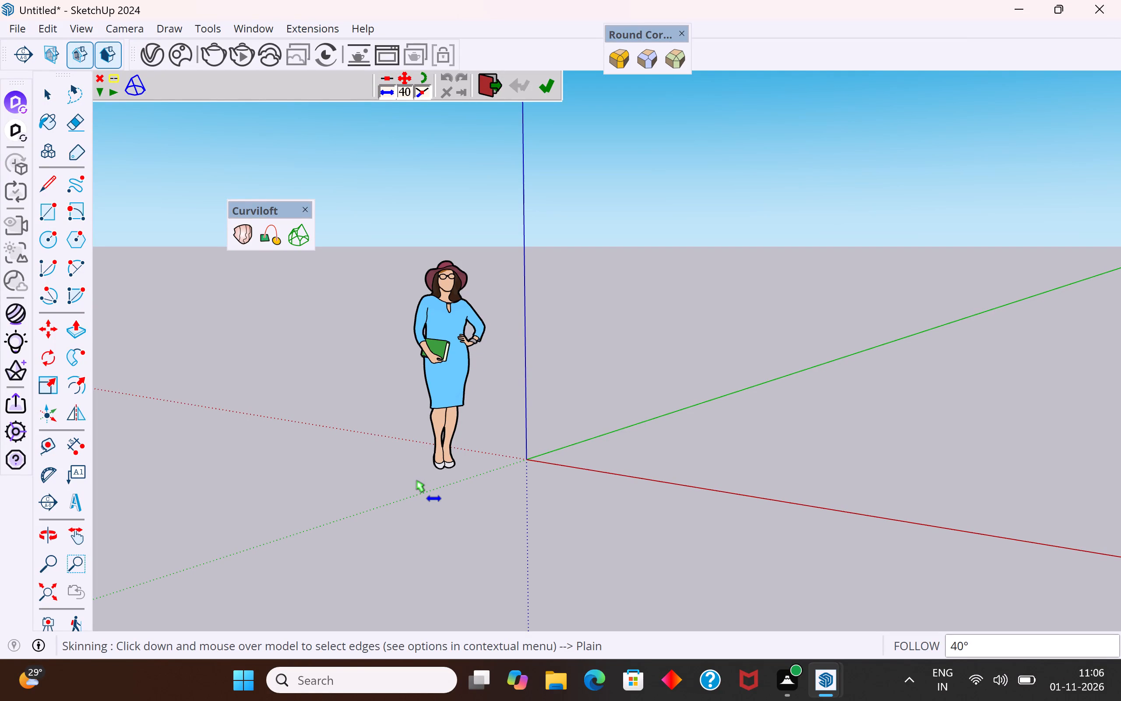
Exit the Skinning tool and draw a two-point arc on the ground beyond the figure with a bulge of about 5' 1 1/2".
scroll(519, 435, down, 3)
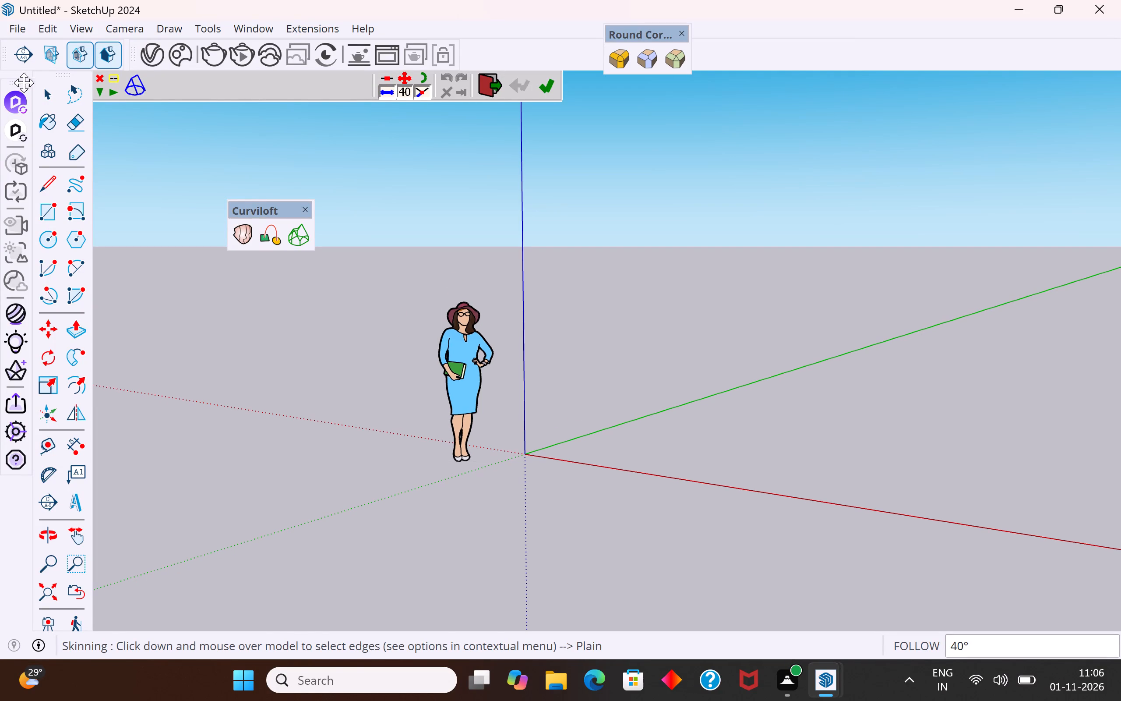
click(51, 96)
scroll(363, 442, down, 5)
middle_drag(371, 456, 501, 492)
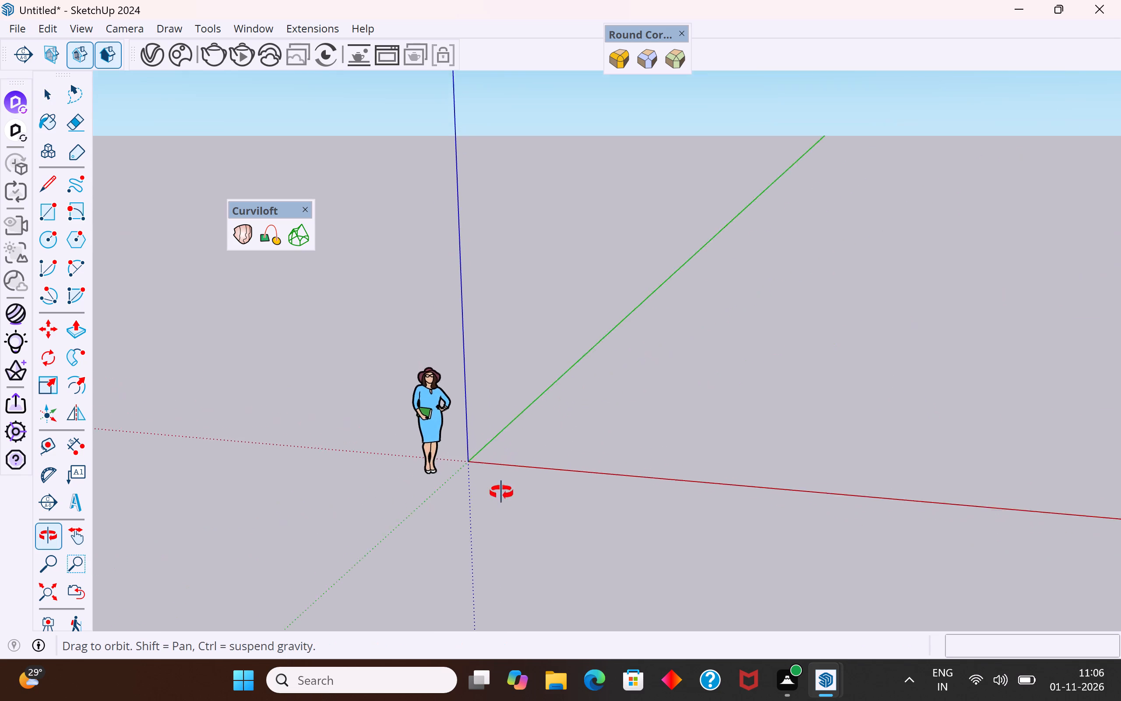
middle_drag(501, 492, 494, 449)
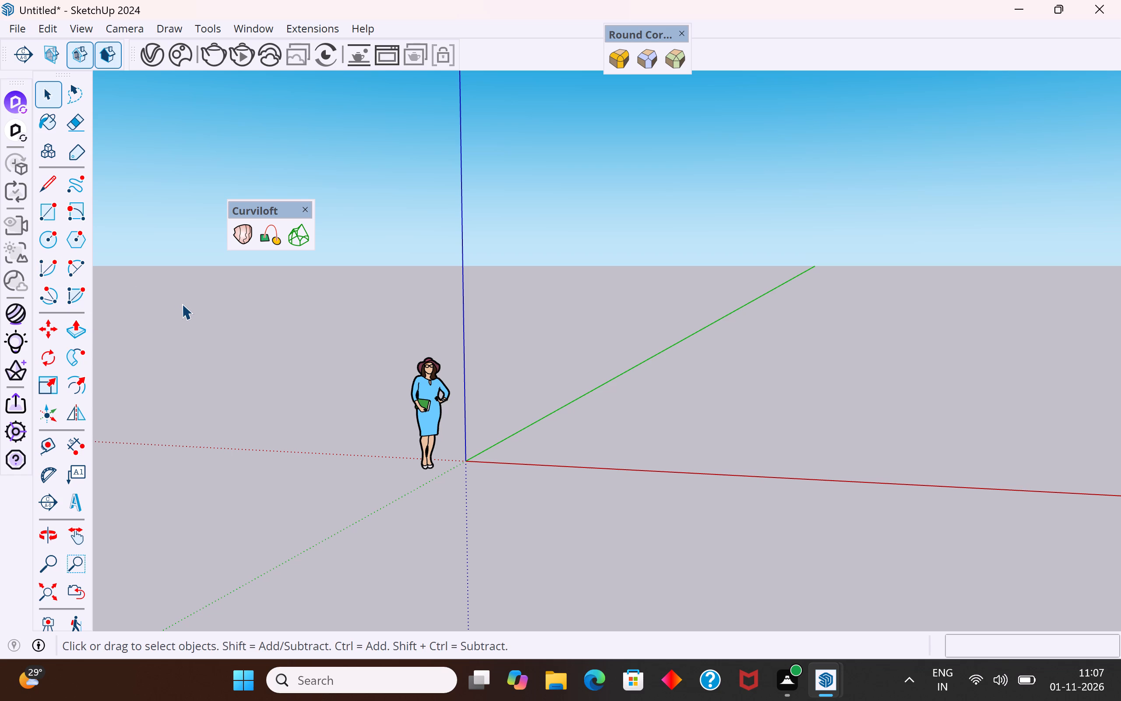
scroll(187, 414, down, 4)
middle_drag(723, 462, 637, 529)
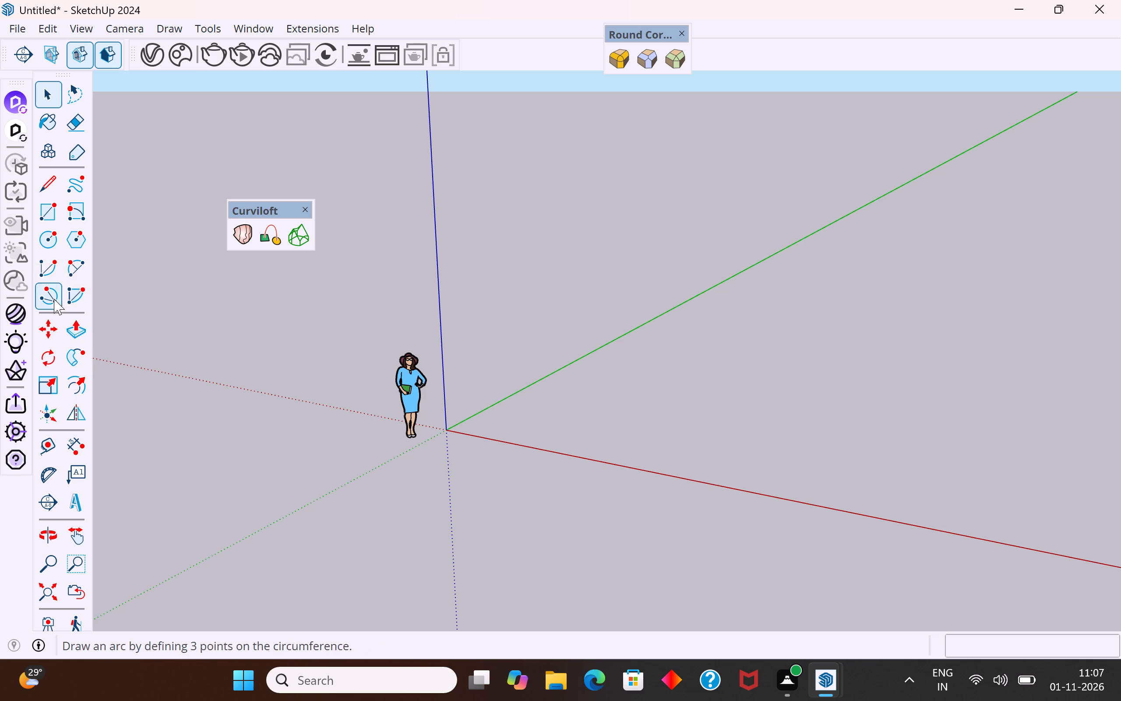
click(73, 268)
click(589, 421)
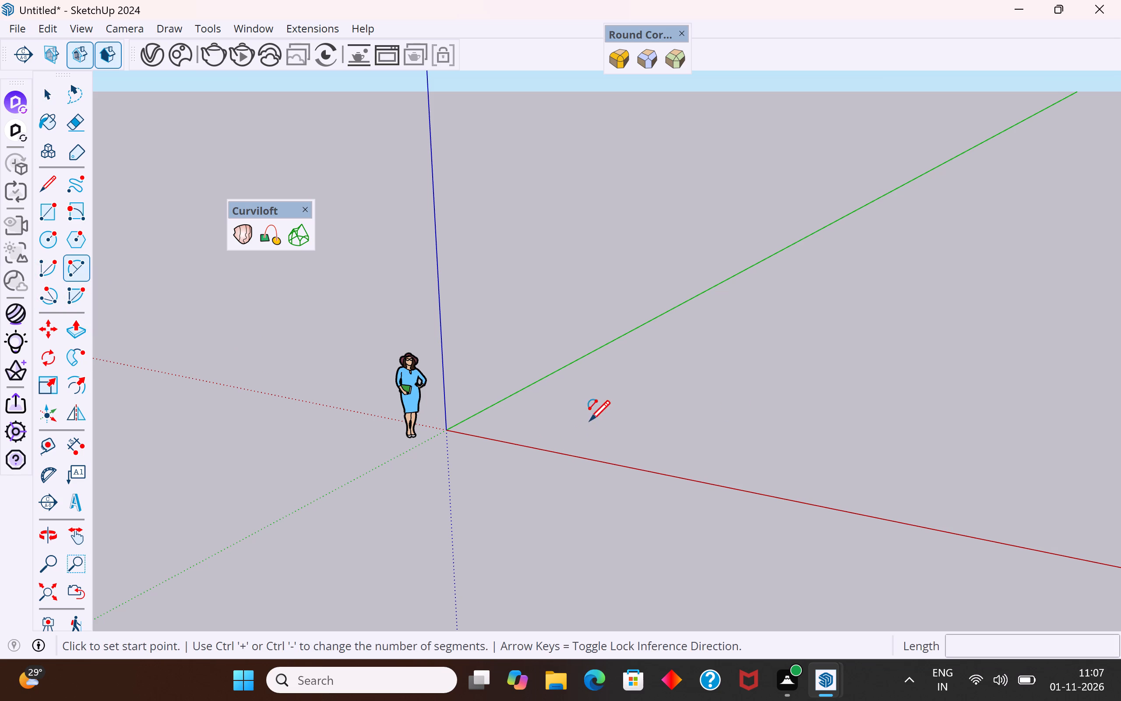
click(769, 393)
click(656, 385)
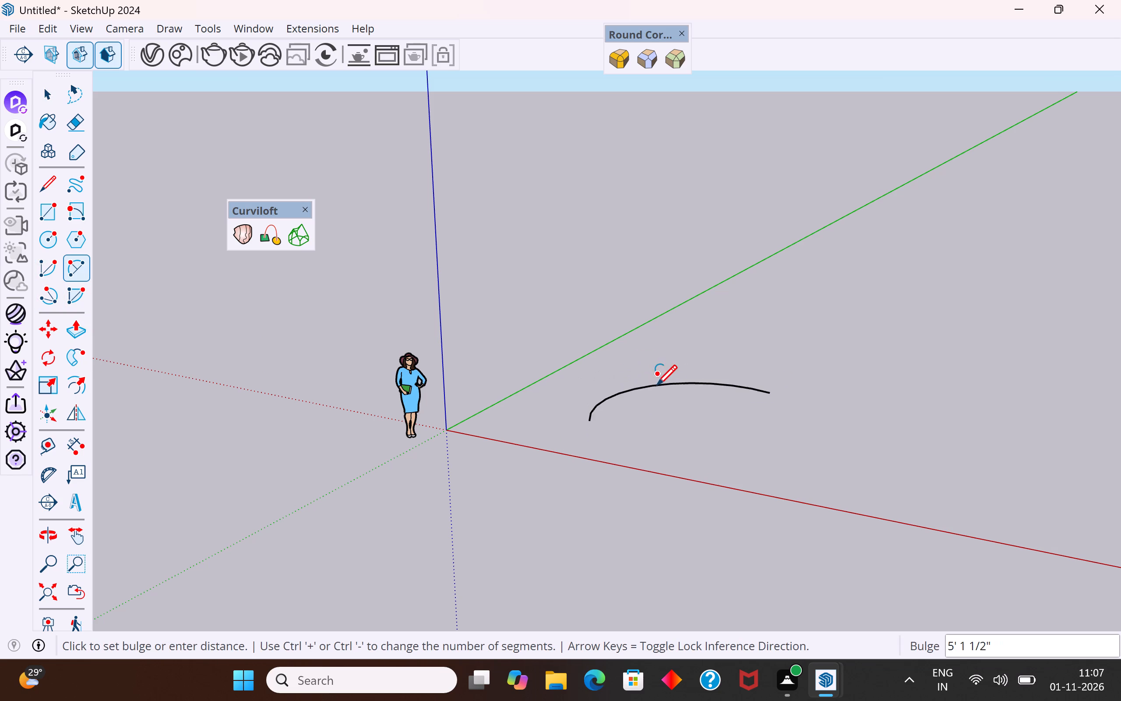
Draw a second arc between the same endpoints, bulging the opposite way with a radius of about 9', to close a leaf-shaped face.
click(589, 423)
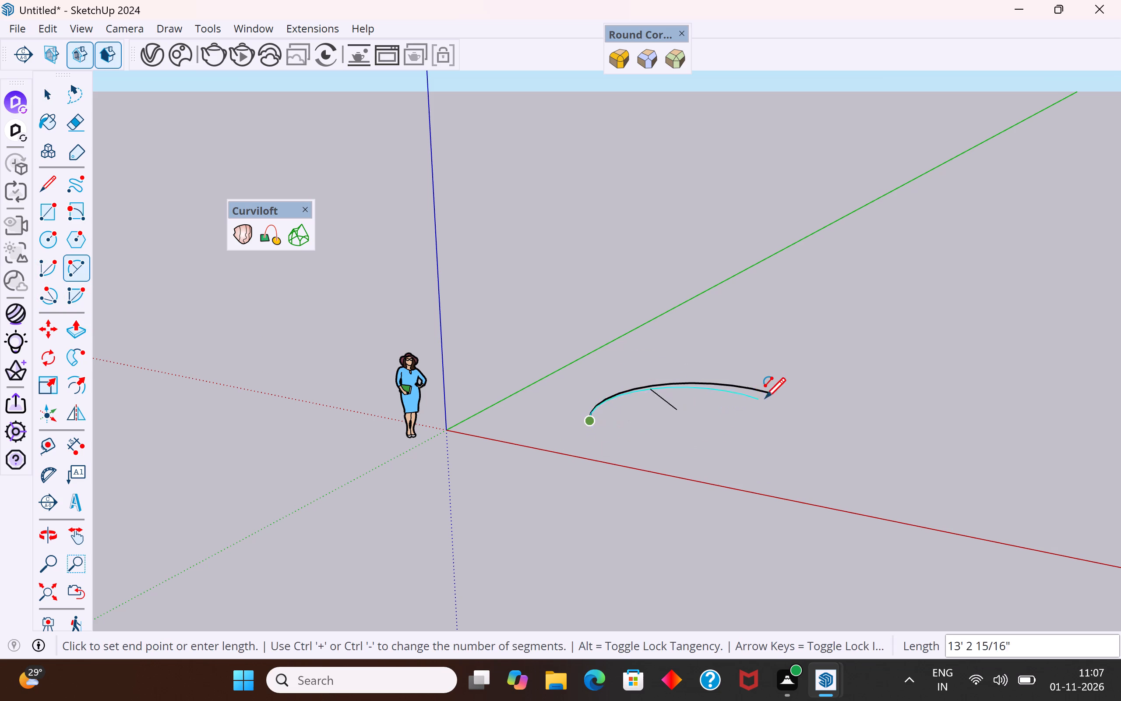
click(770, 393)
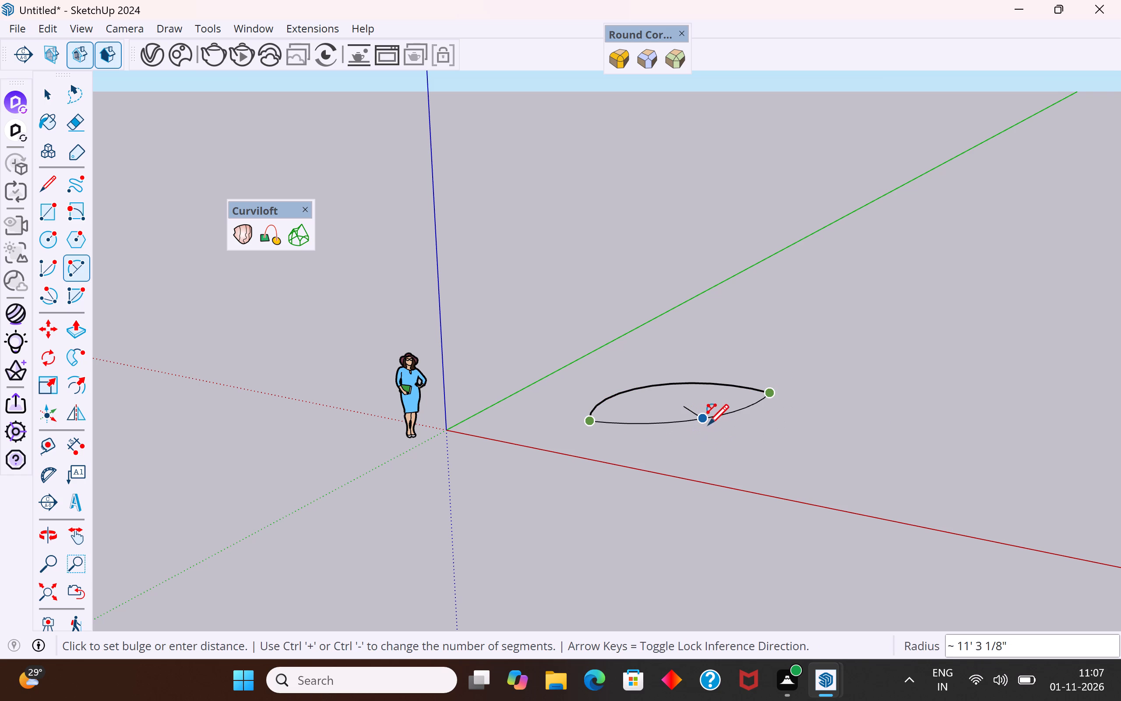
scroll(709, 424, up, 4)
middle_drag(709, 424, 769, 552)
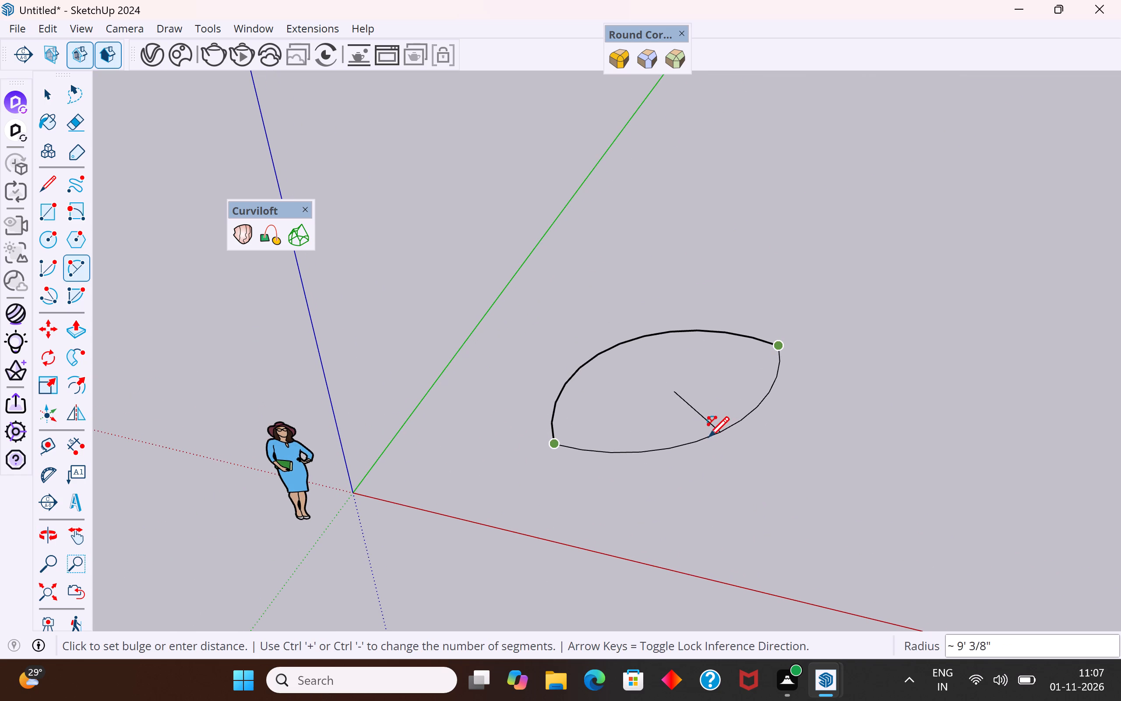
click(709, 437)
click(42, 95)
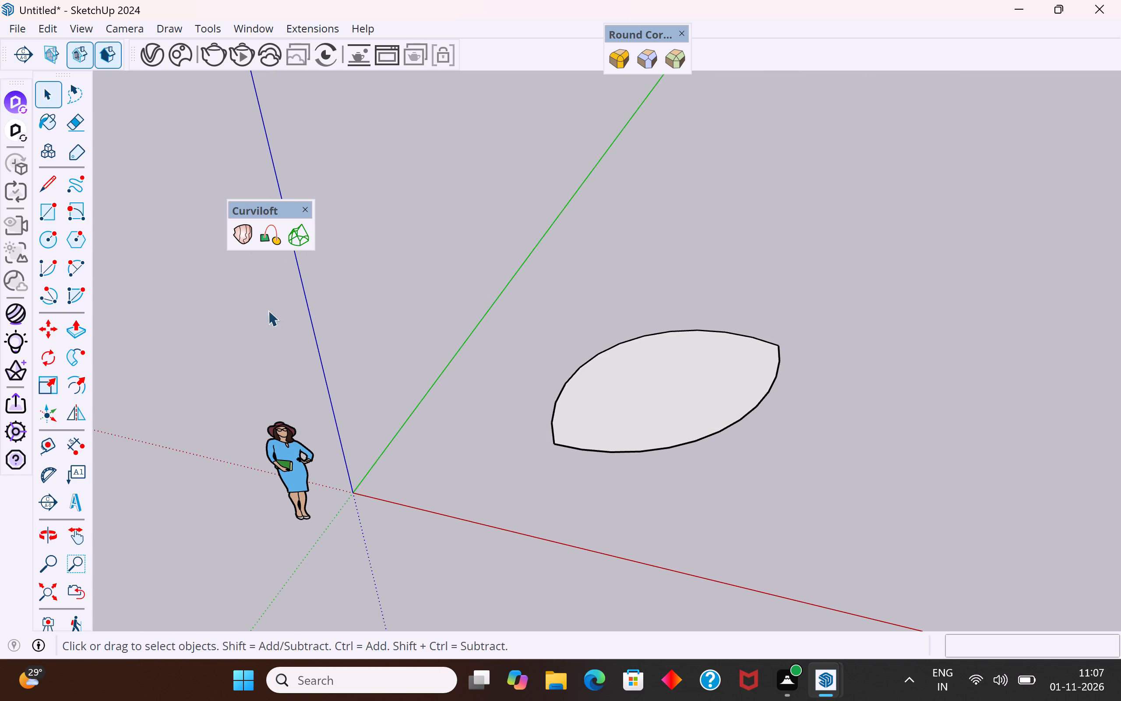
Draw an upright arc between the leaf shape's two tips, with a vertical bulge of about 2' 9 5/8".
middle_drag(902, 481, 686, 313)
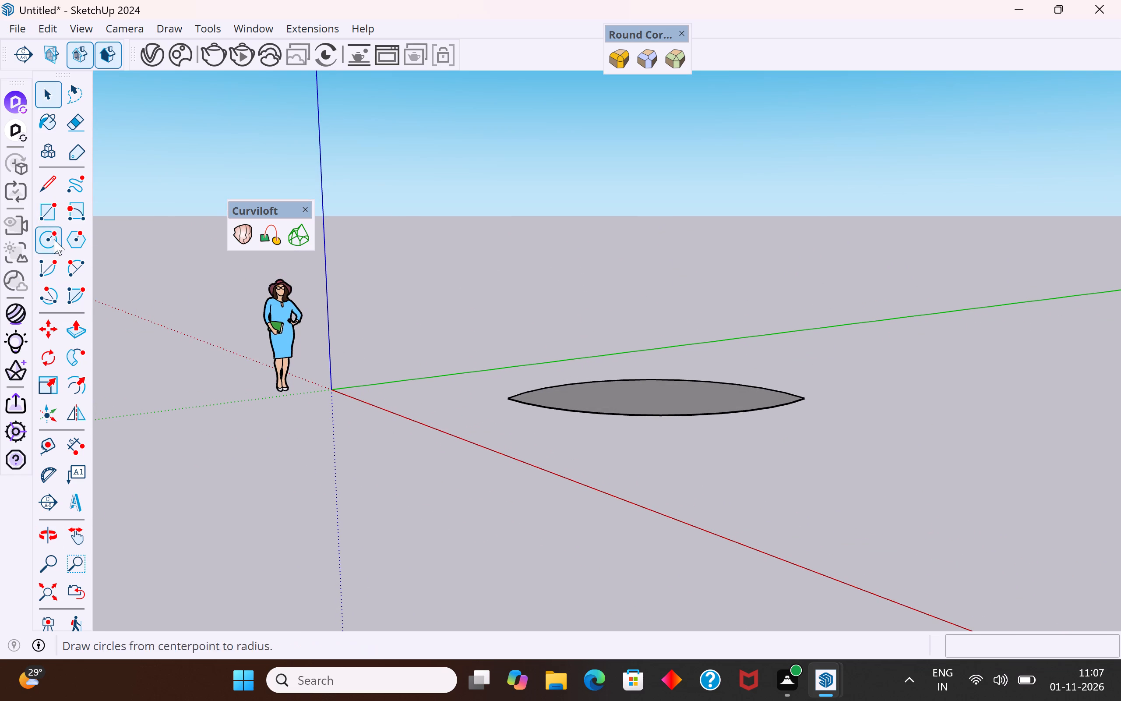
click(75, 265)
click(513, 396)
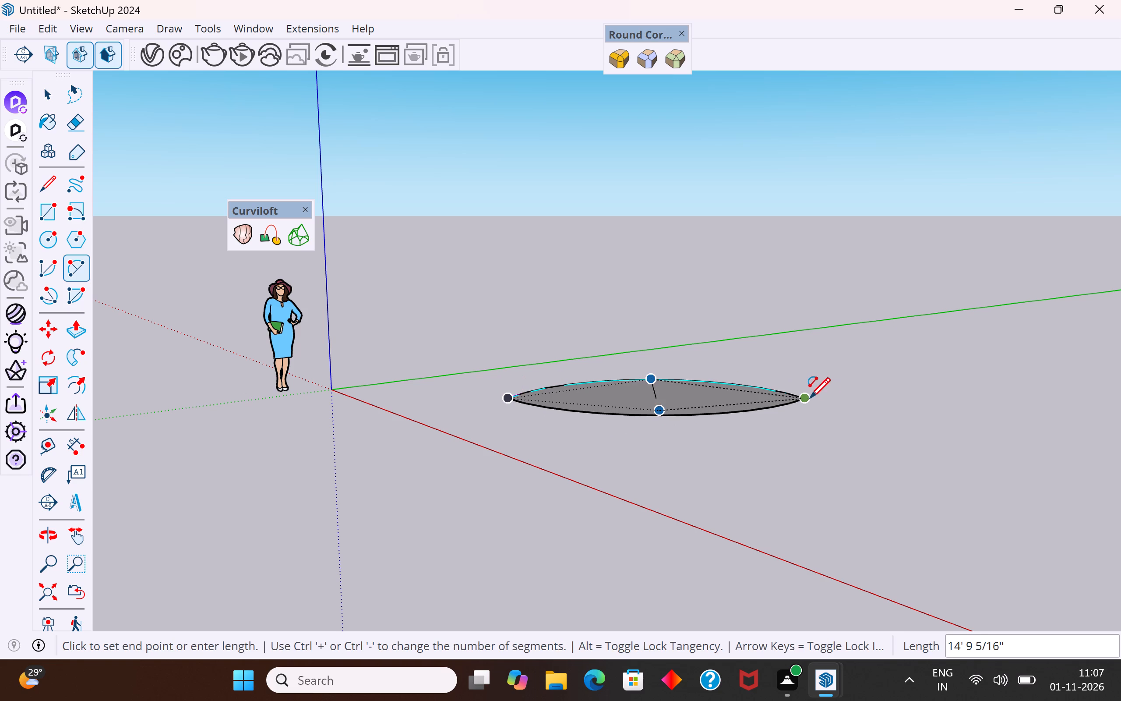
click(809, 397)
middle_drag(658, 349, 1064, 308)
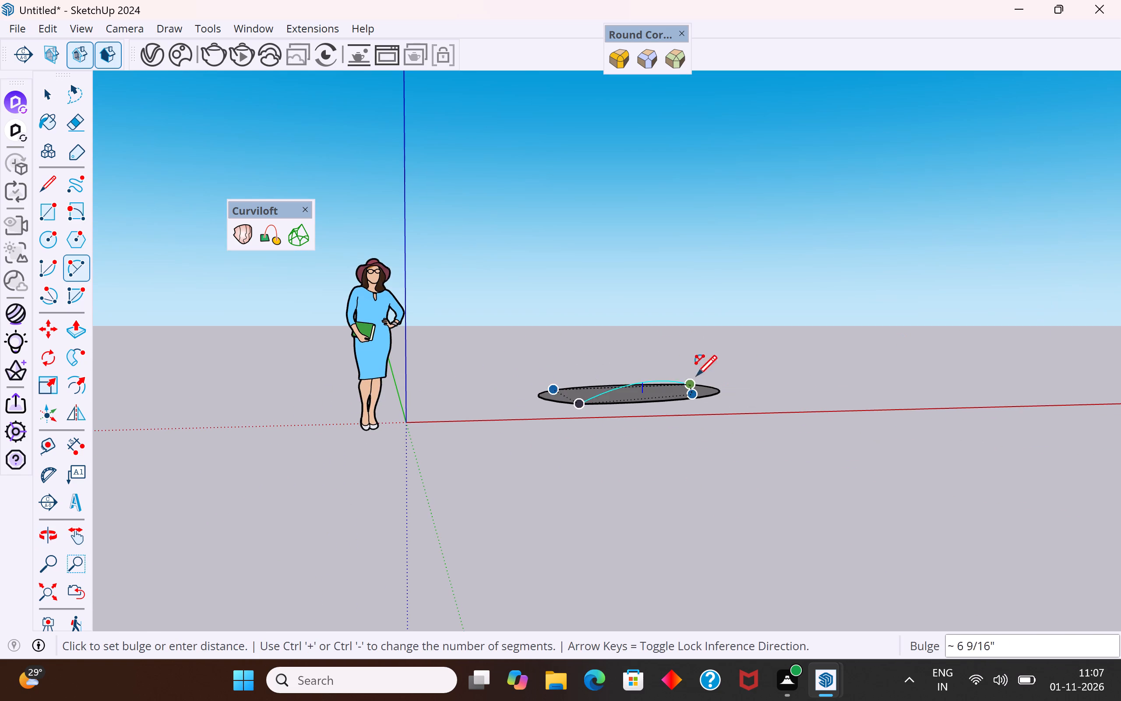
click(638, 339)
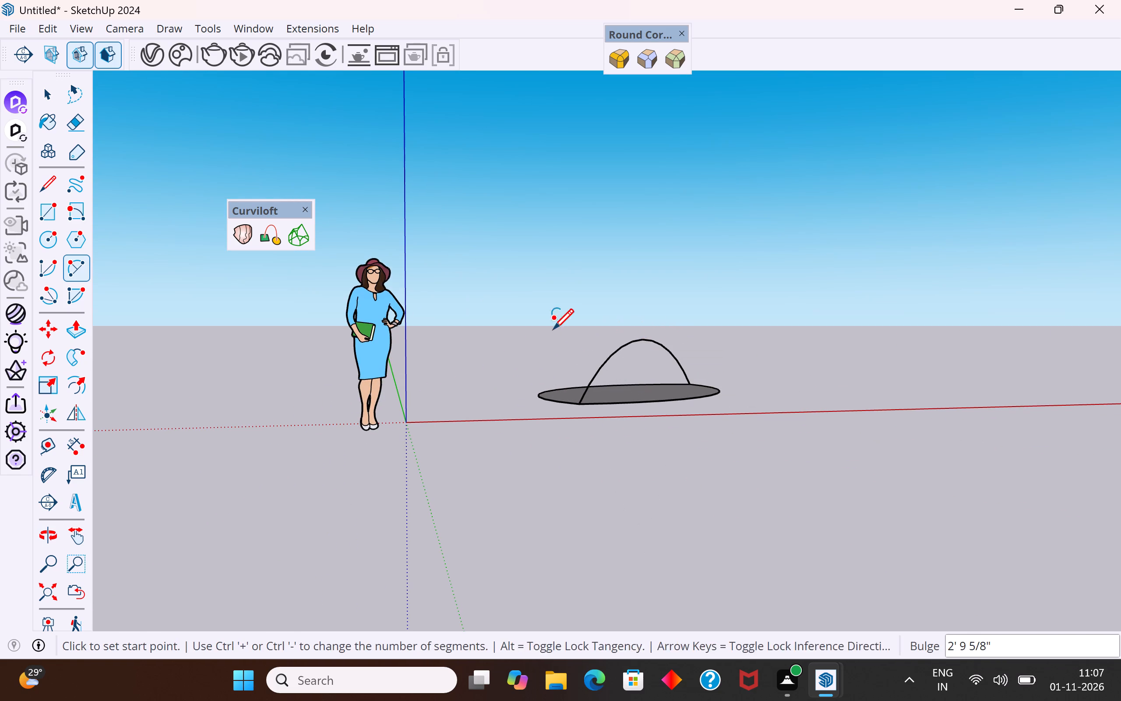
click(50, 85)
click(171, 296)
Delete the flat leaf-shaped face, keeping only its boundary arcs and the upright arc.
middle_drag(306, 422, 287, 560)
middle_drag(618, 371, 521, 375)
click(619, 386)
key(Delete)
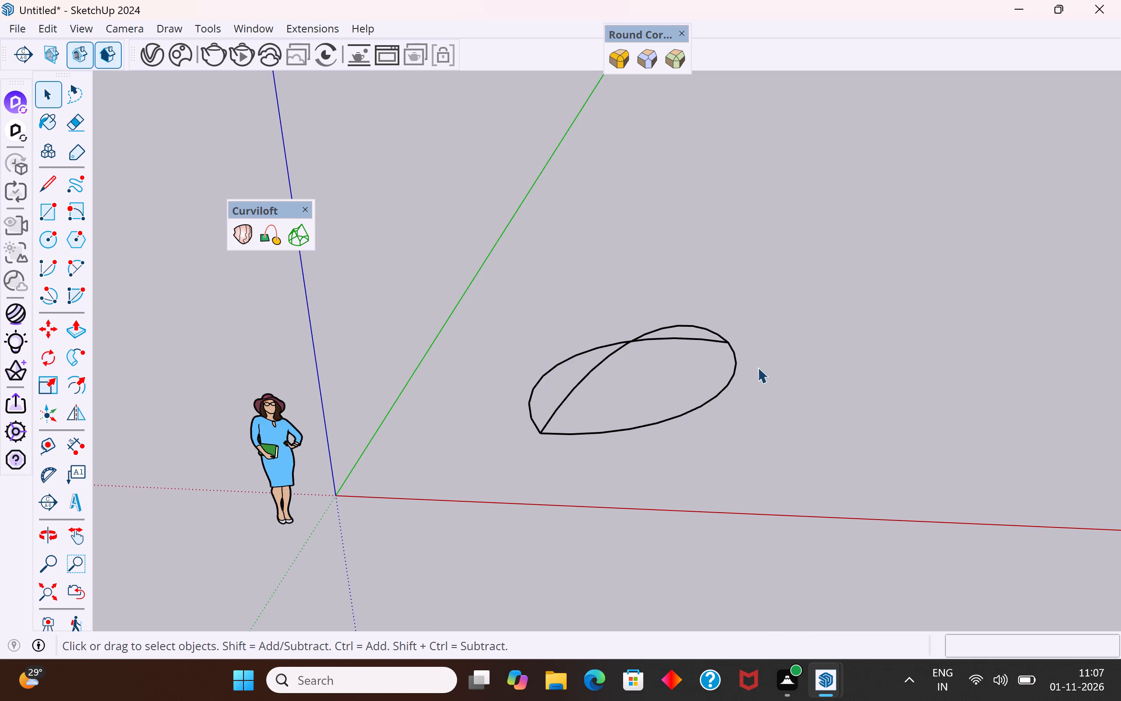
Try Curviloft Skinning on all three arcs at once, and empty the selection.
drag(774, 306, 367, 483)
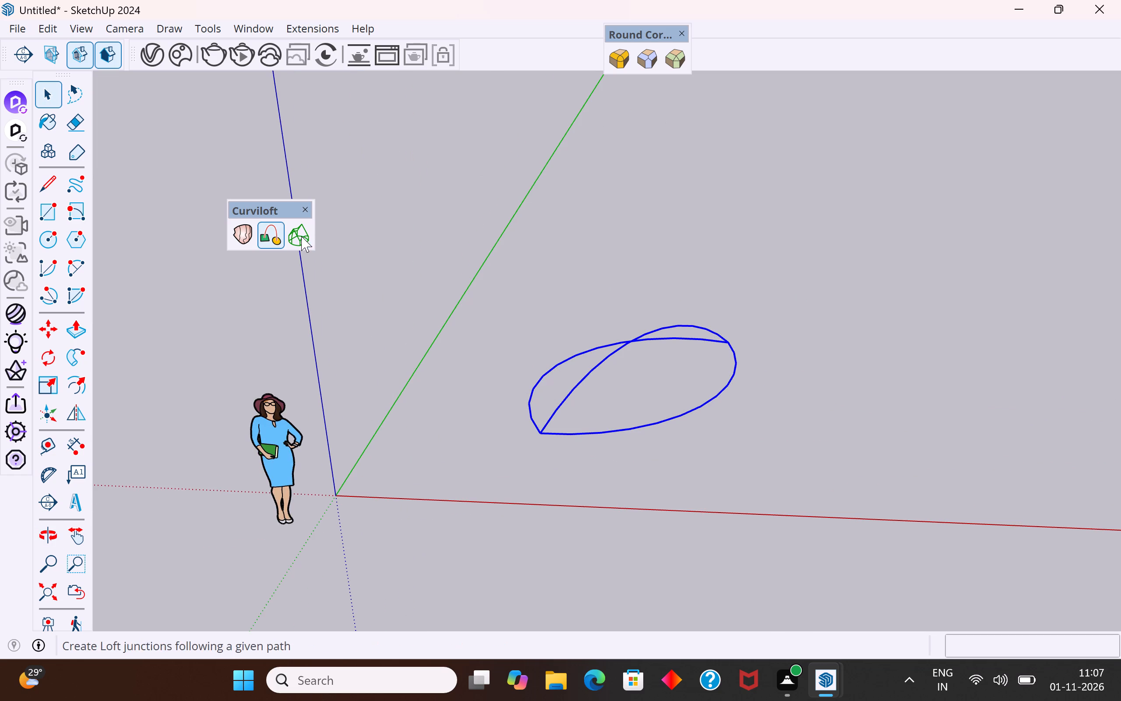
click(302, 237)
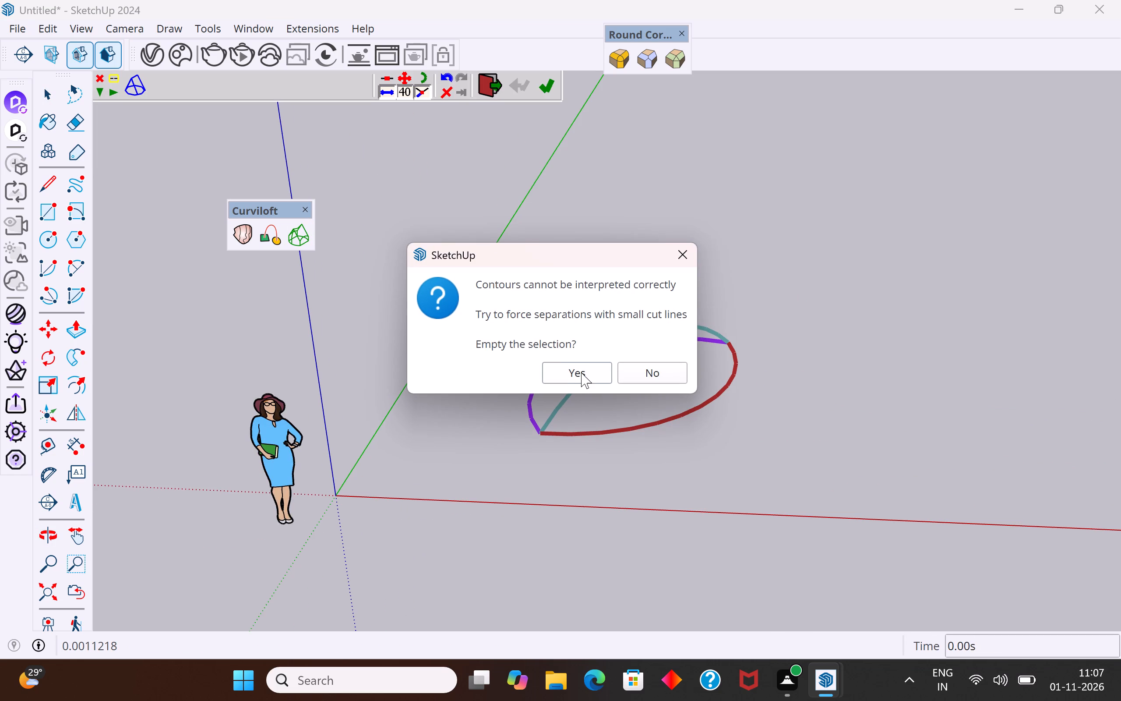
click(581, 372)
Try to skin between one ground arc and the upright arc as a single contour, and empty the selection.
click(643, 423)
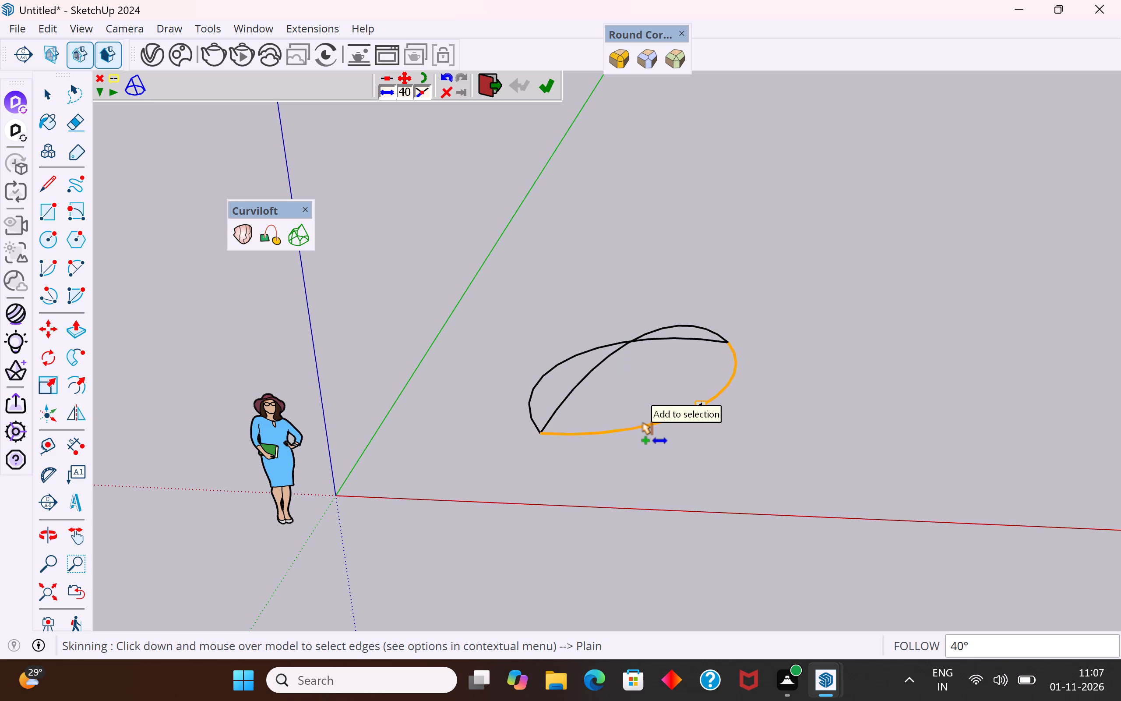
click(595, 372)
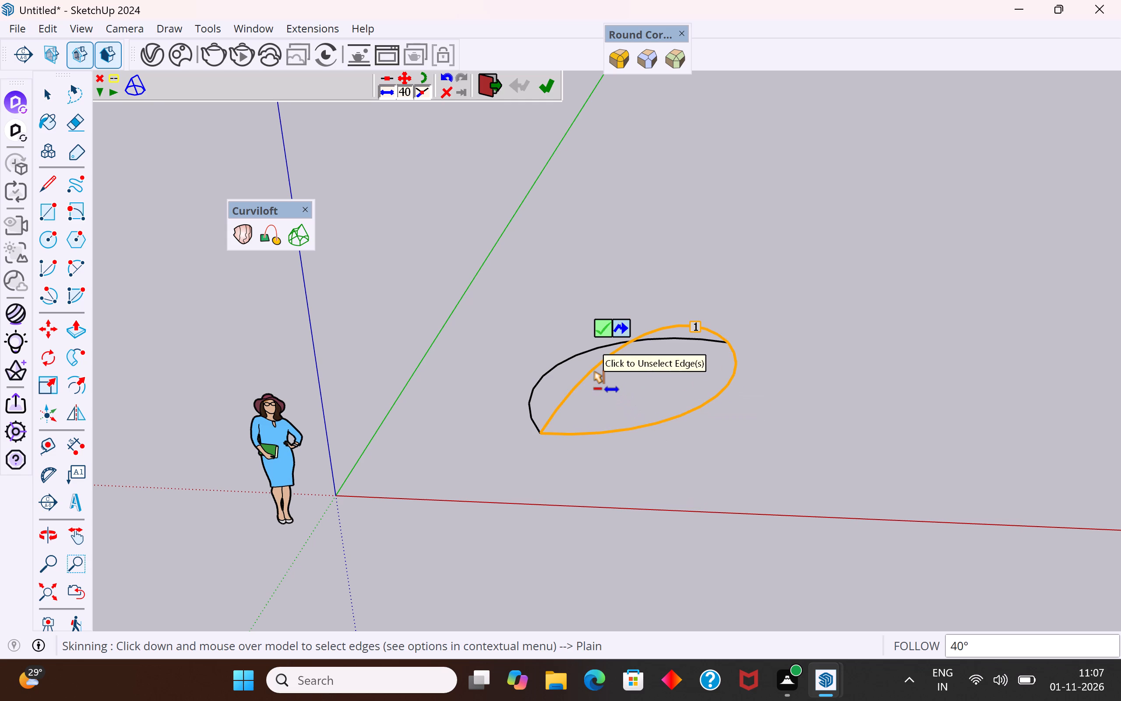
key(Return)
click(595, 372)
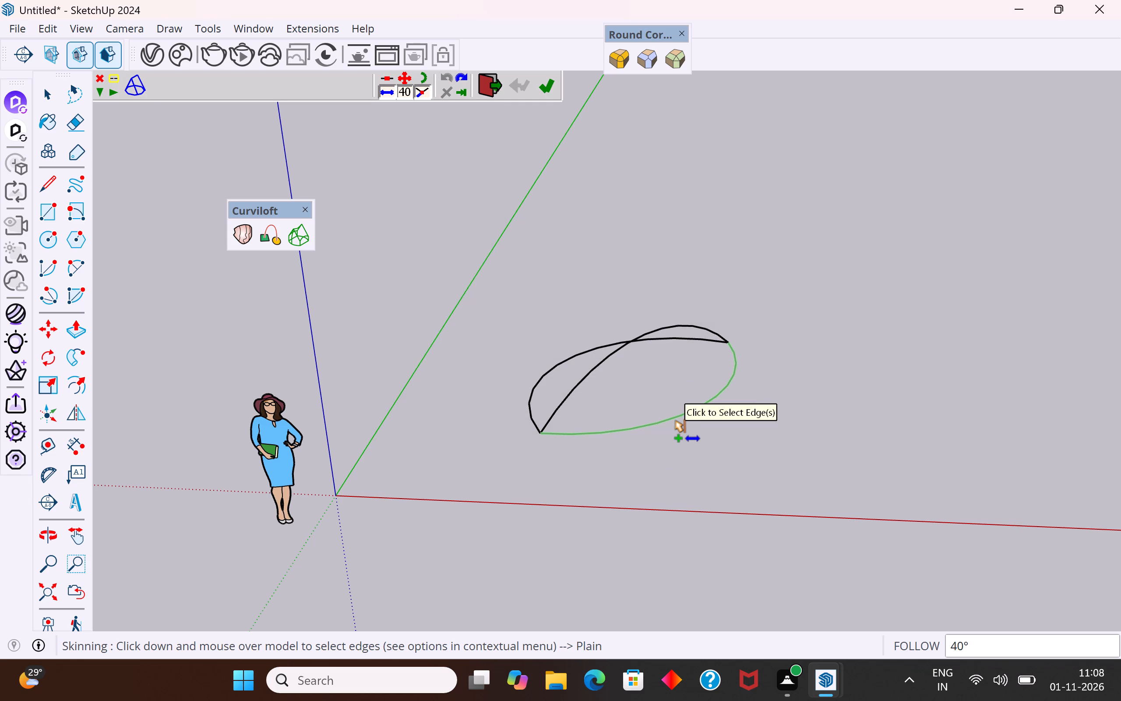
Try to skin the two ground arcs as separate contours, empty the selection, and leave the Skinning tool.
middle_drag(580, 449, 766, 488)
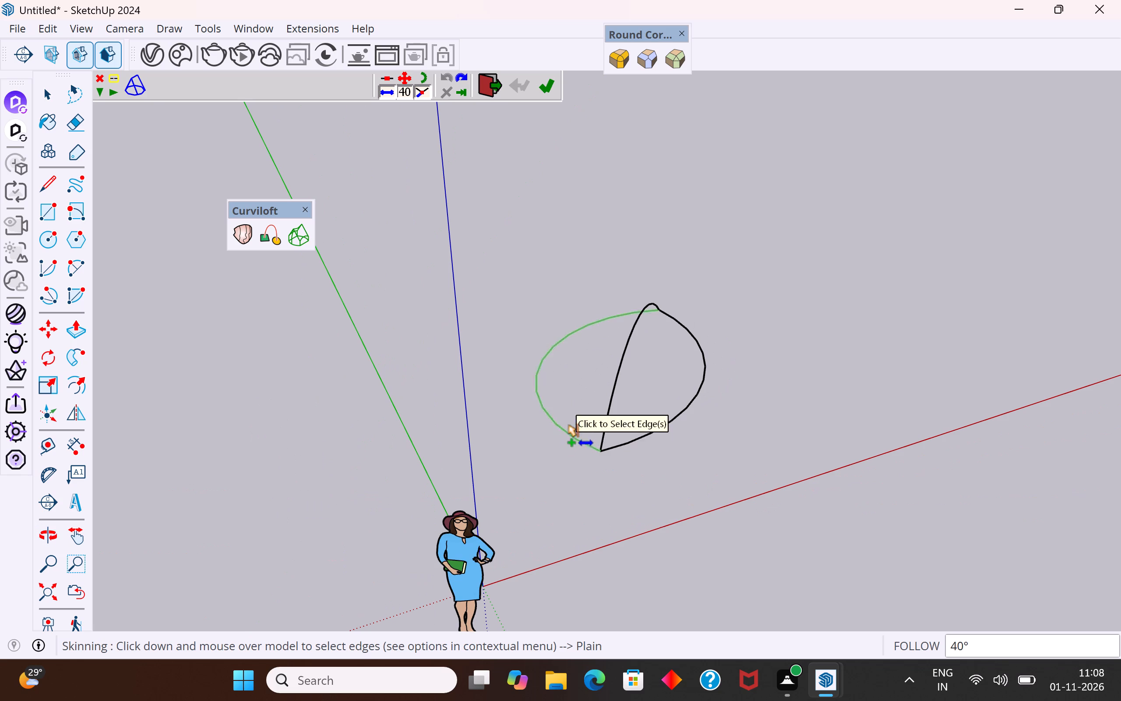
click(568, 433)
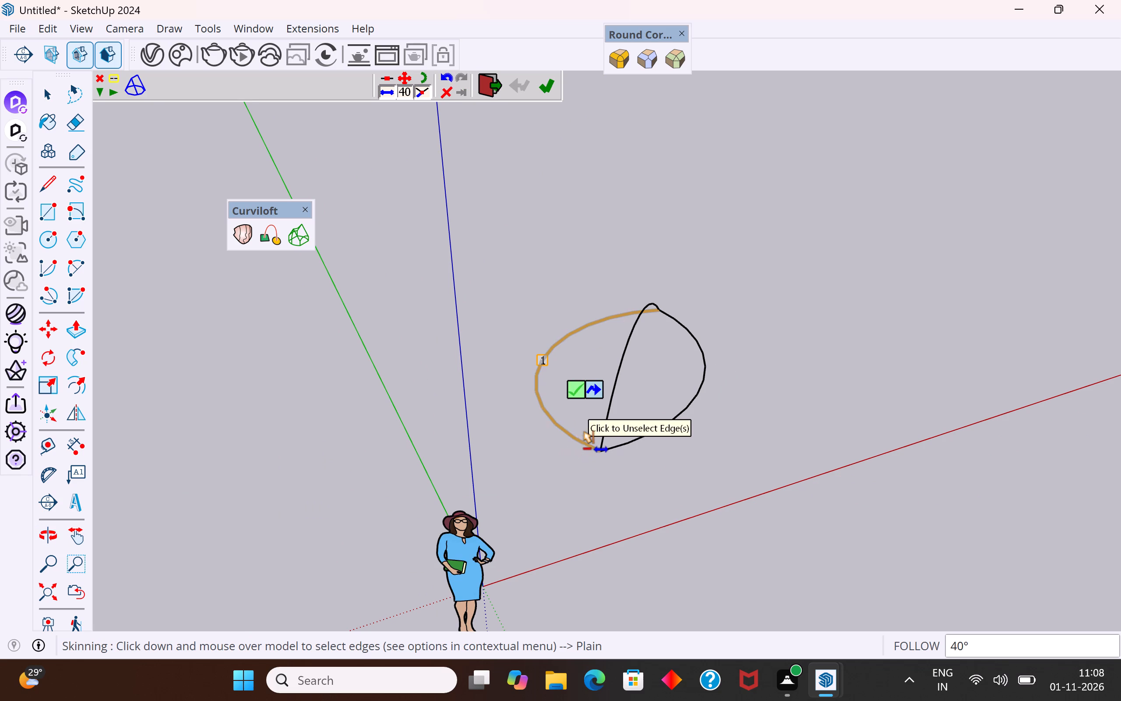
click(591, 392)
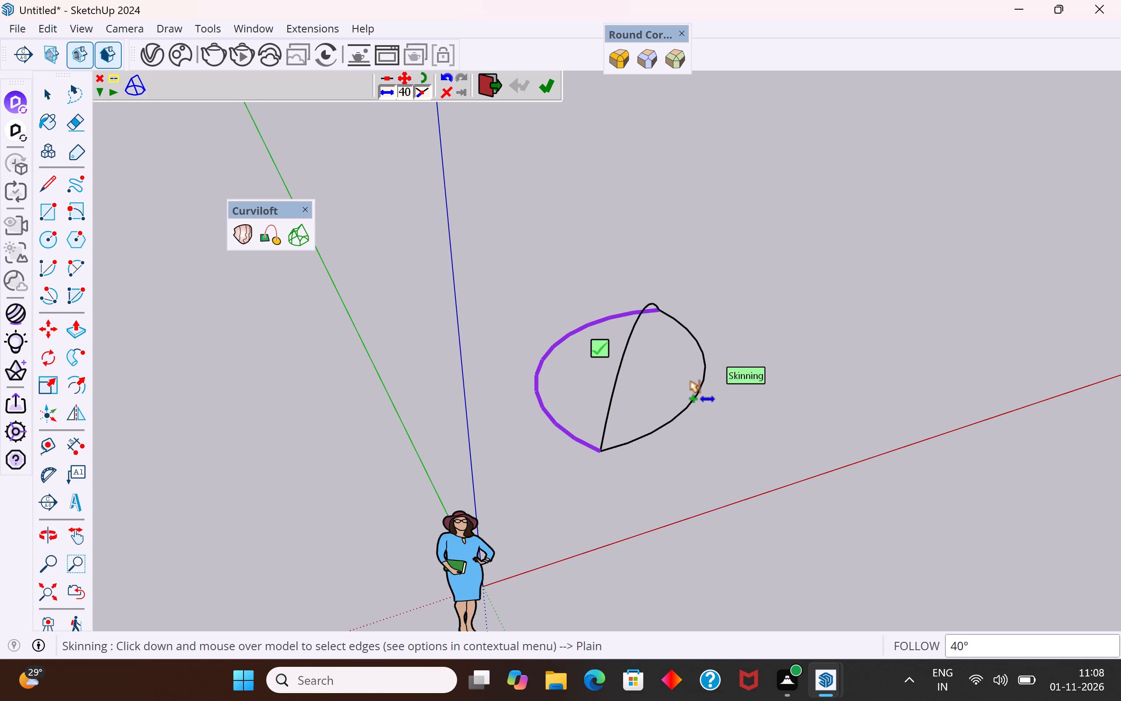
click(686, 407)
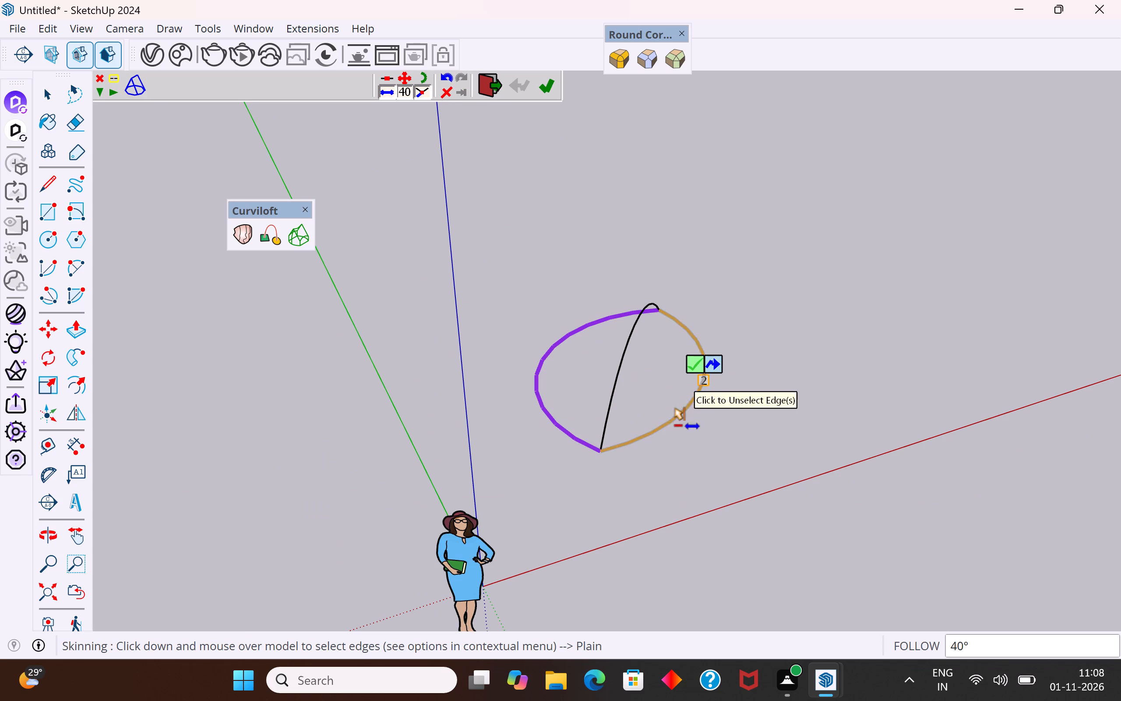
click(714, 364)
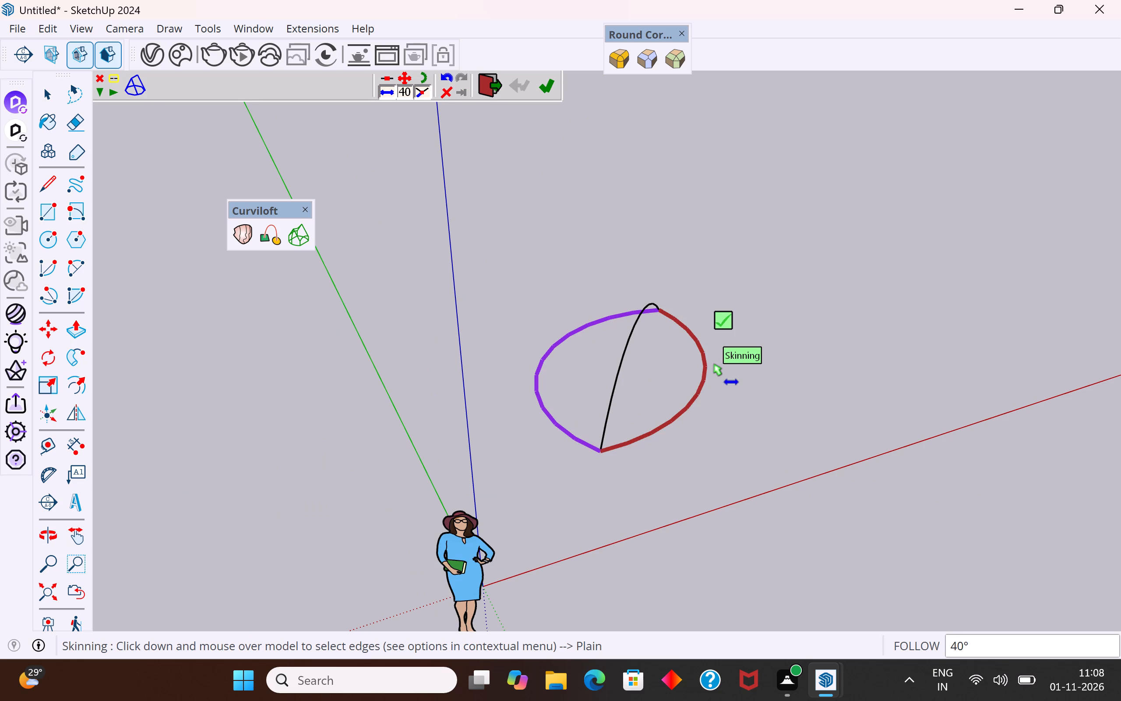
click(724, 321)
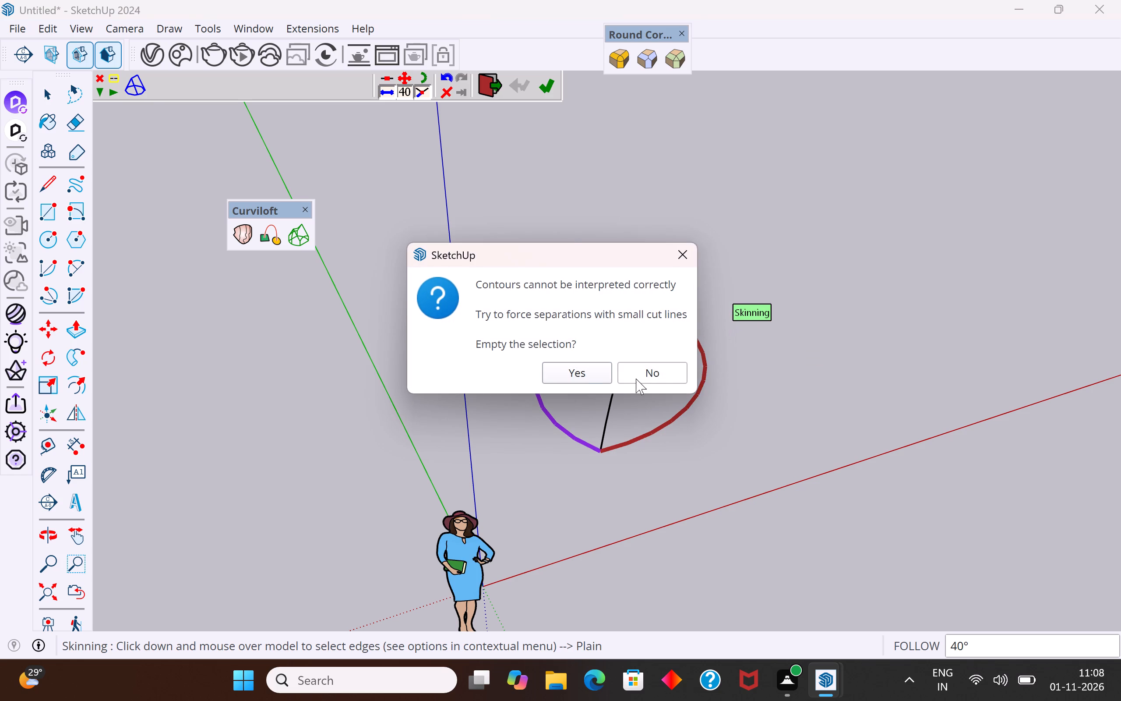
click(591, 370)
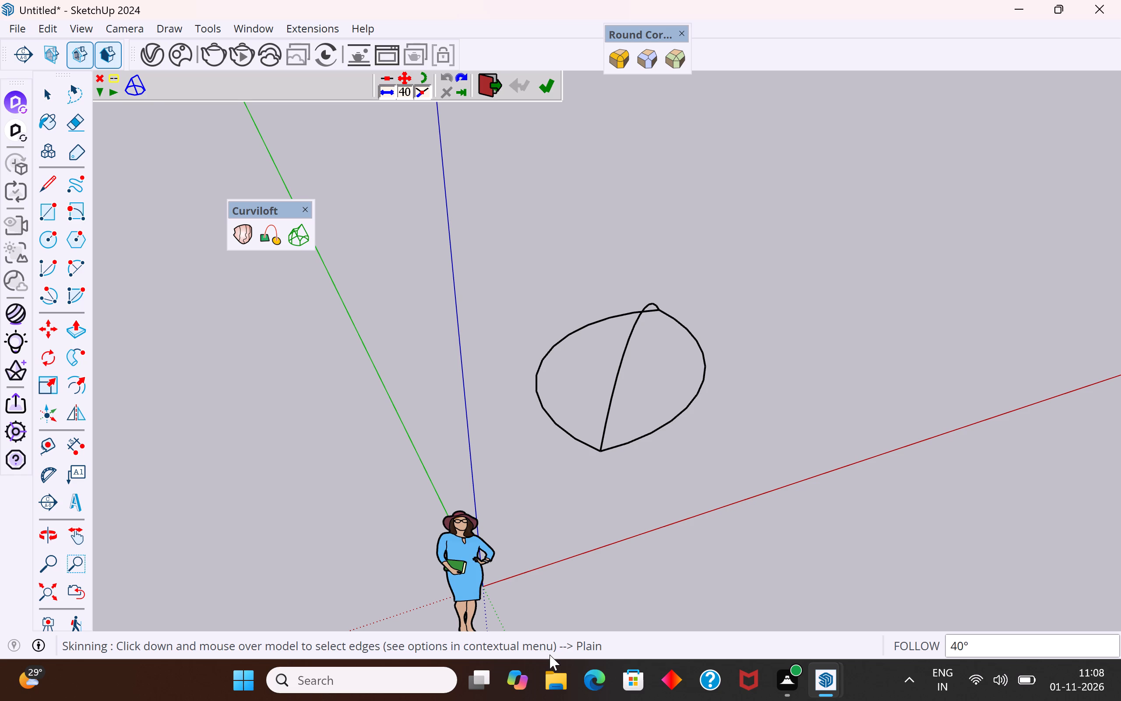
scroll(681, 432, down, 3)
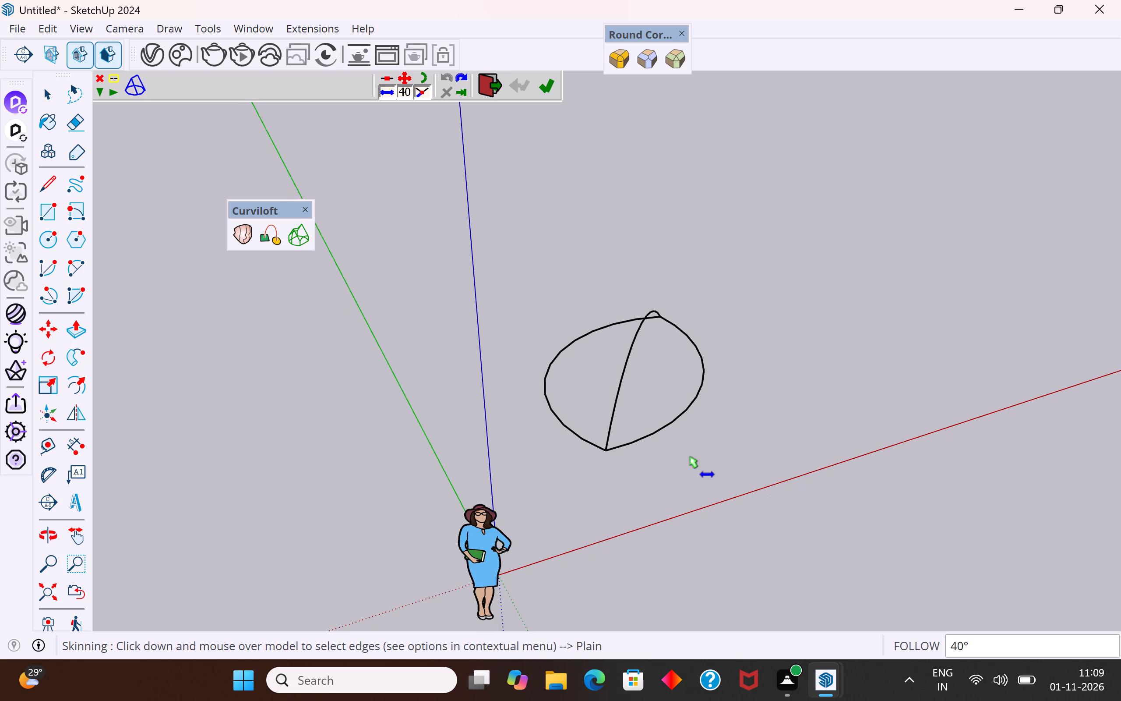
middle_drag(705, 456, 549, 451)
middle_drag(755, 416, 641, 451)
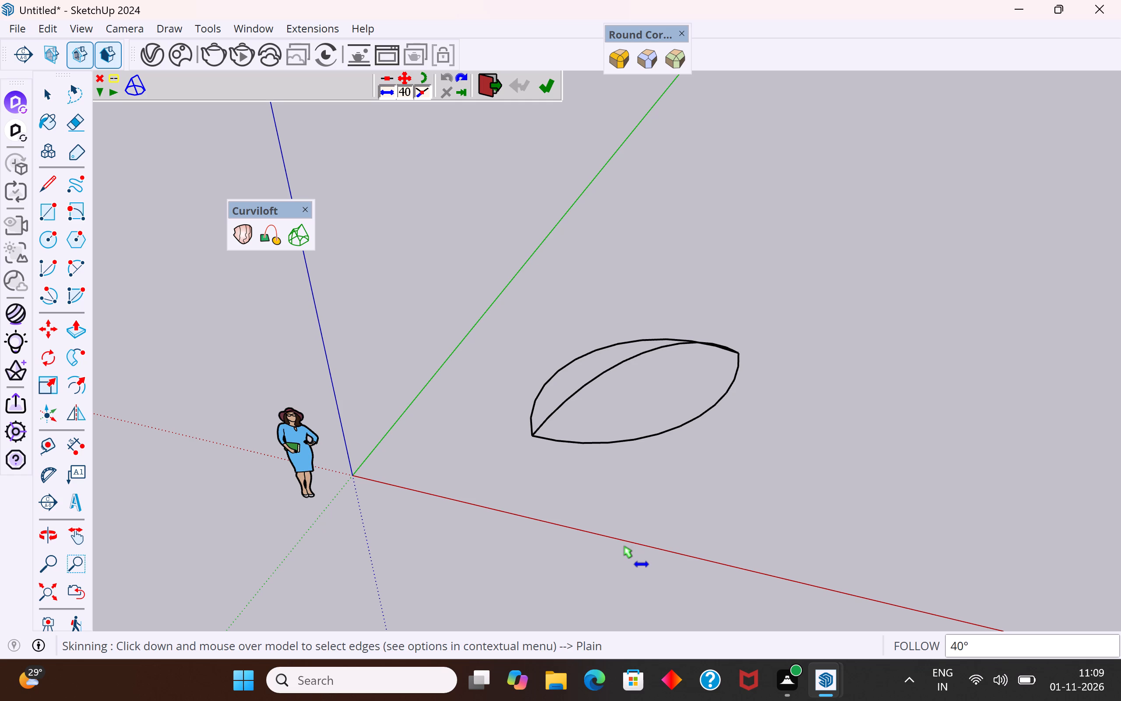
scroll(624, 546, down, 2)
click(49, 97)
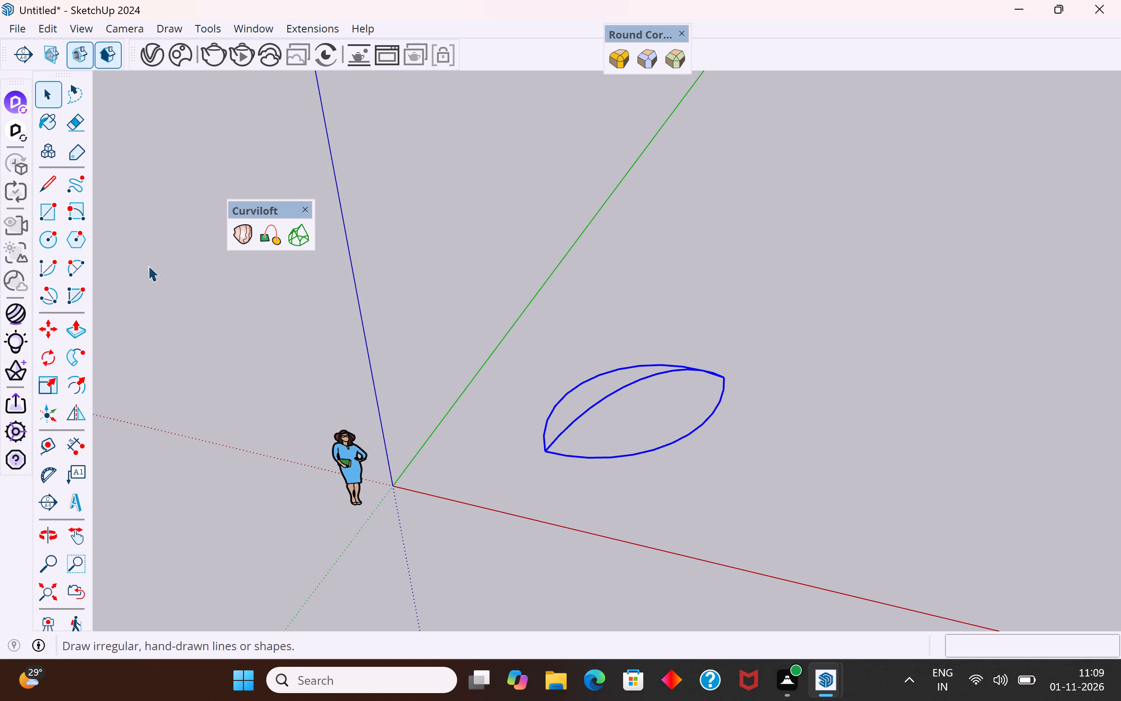
Clear the selection of the three arcs.
middle_drag(313, 313, 476, 181)
scroll(599, 420, up, 2)
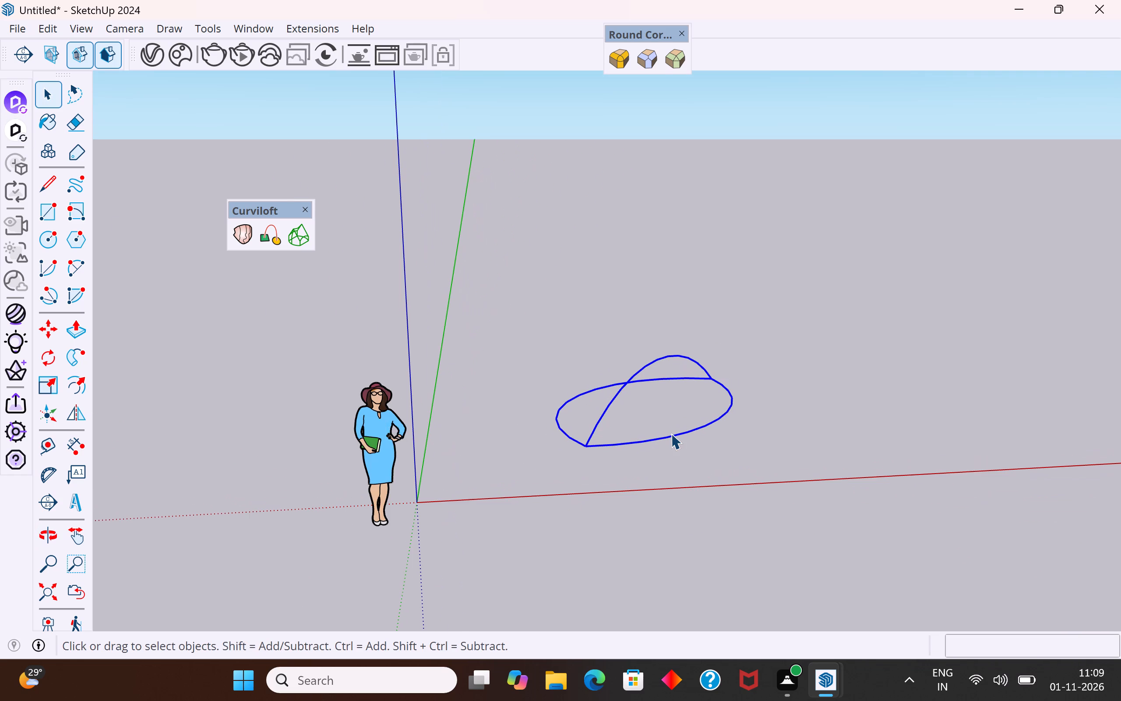
click(677, 438)
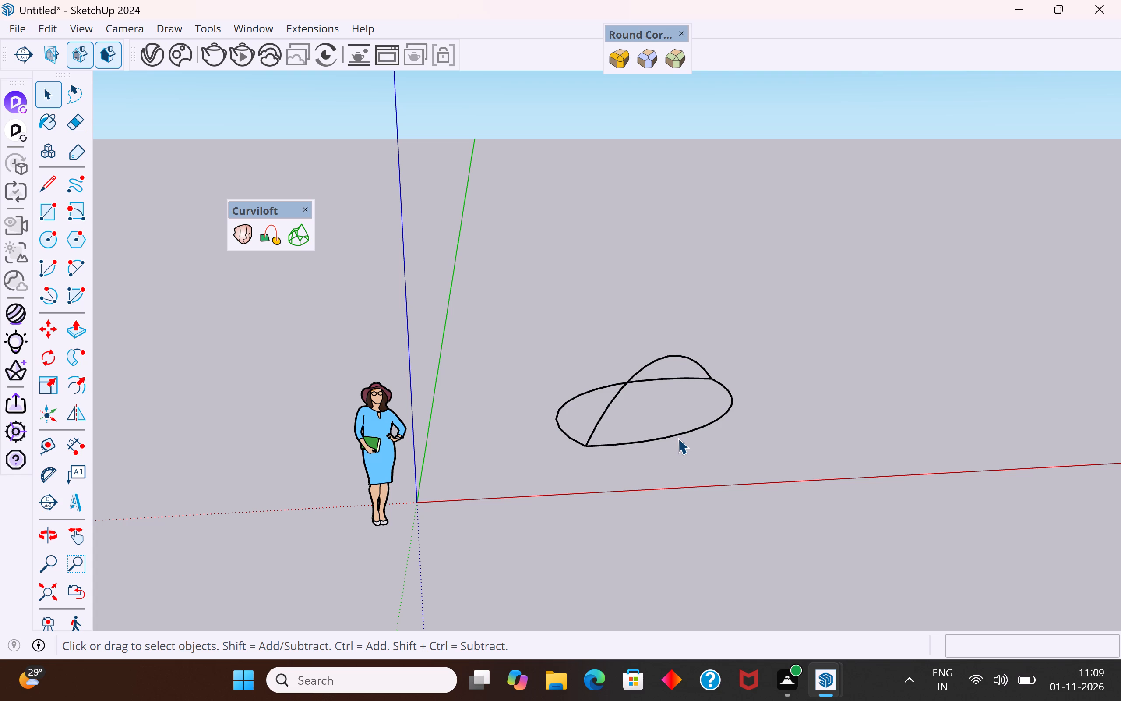
scroll(690, 401, down, 2)
click(710, 415)
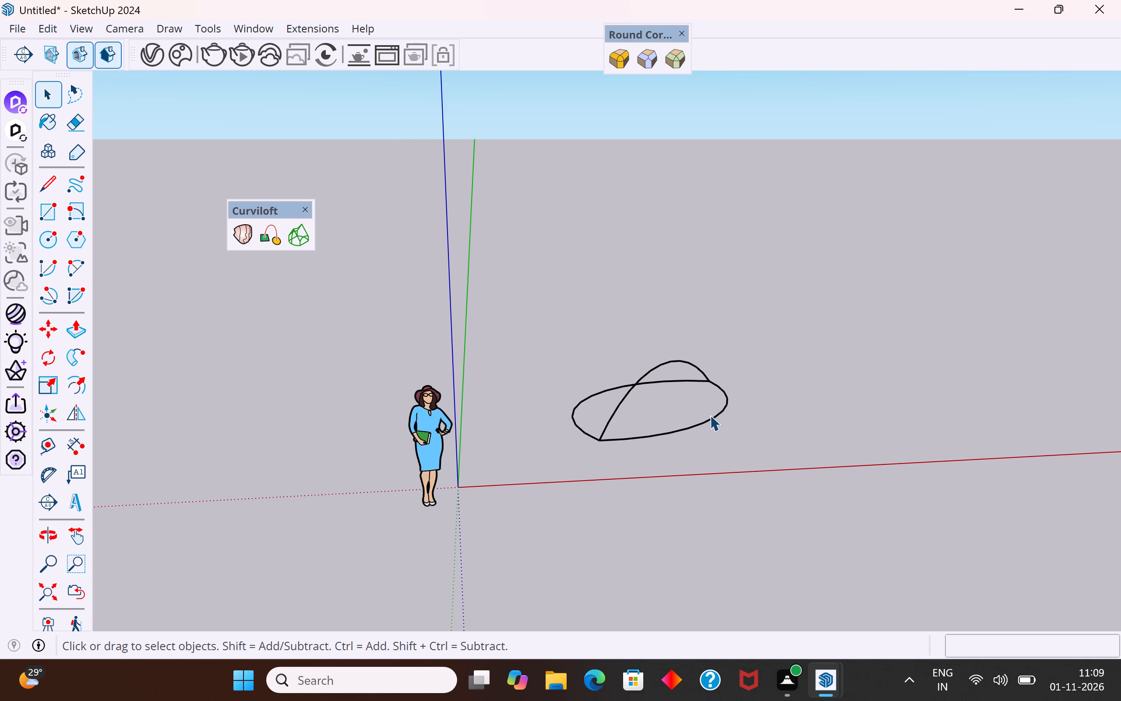
Delete the near ground arc, the one on the side facing the red axis.
click(712, 416)
key(Delete)
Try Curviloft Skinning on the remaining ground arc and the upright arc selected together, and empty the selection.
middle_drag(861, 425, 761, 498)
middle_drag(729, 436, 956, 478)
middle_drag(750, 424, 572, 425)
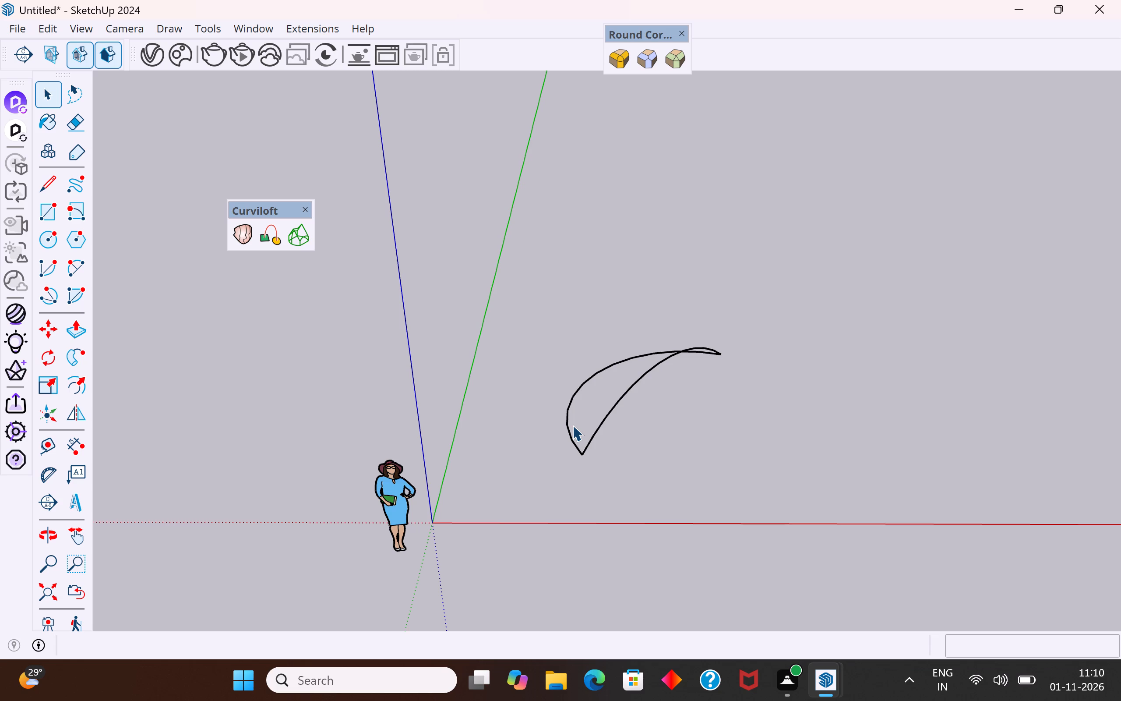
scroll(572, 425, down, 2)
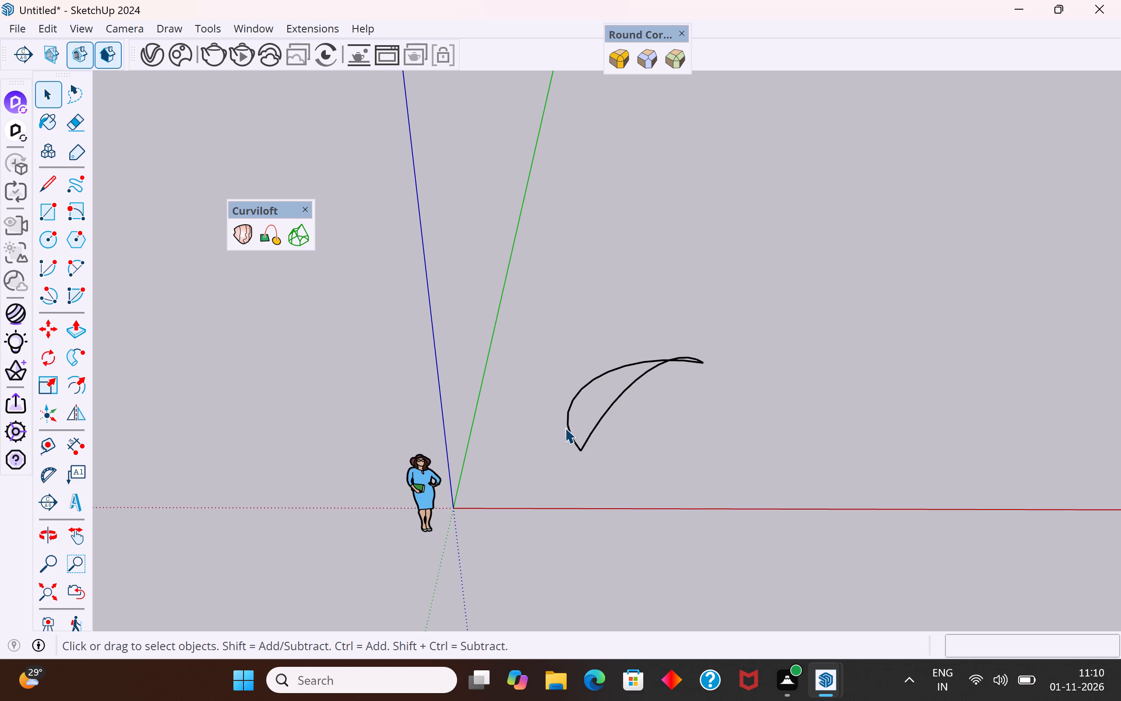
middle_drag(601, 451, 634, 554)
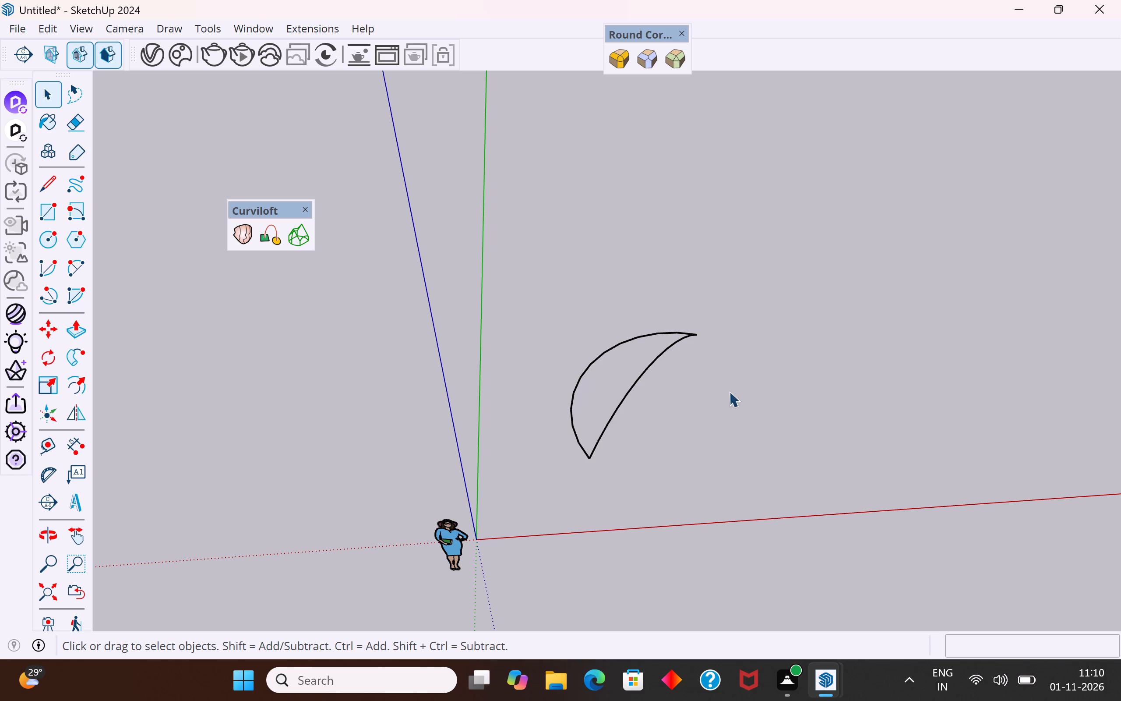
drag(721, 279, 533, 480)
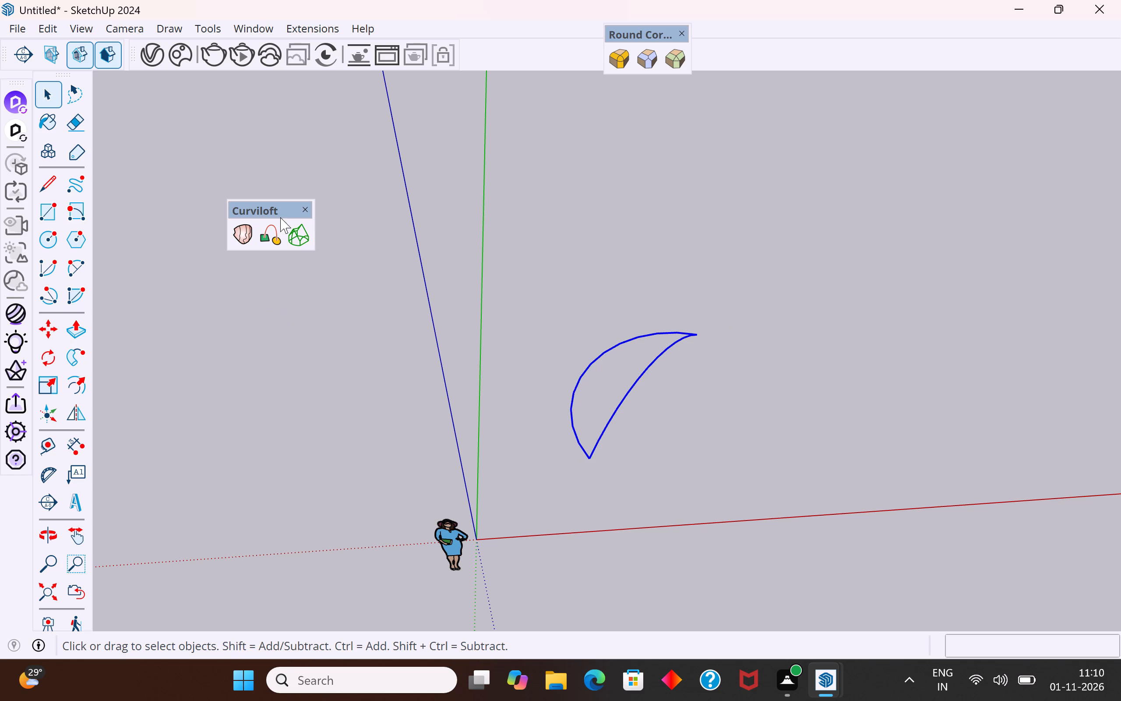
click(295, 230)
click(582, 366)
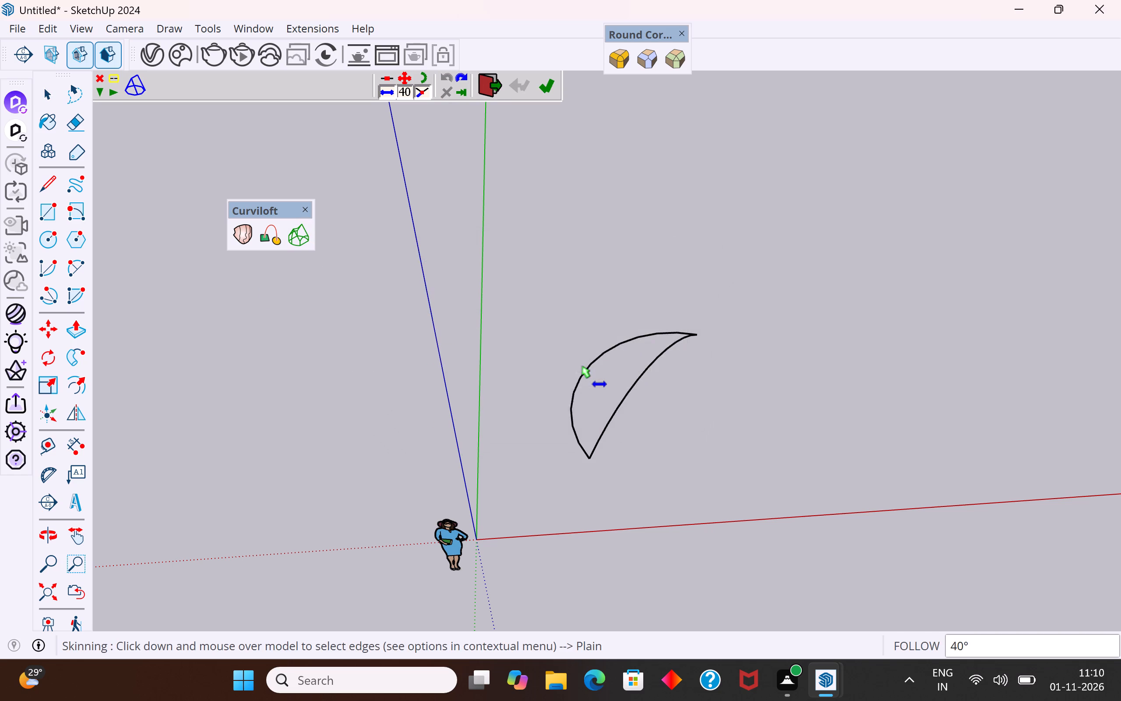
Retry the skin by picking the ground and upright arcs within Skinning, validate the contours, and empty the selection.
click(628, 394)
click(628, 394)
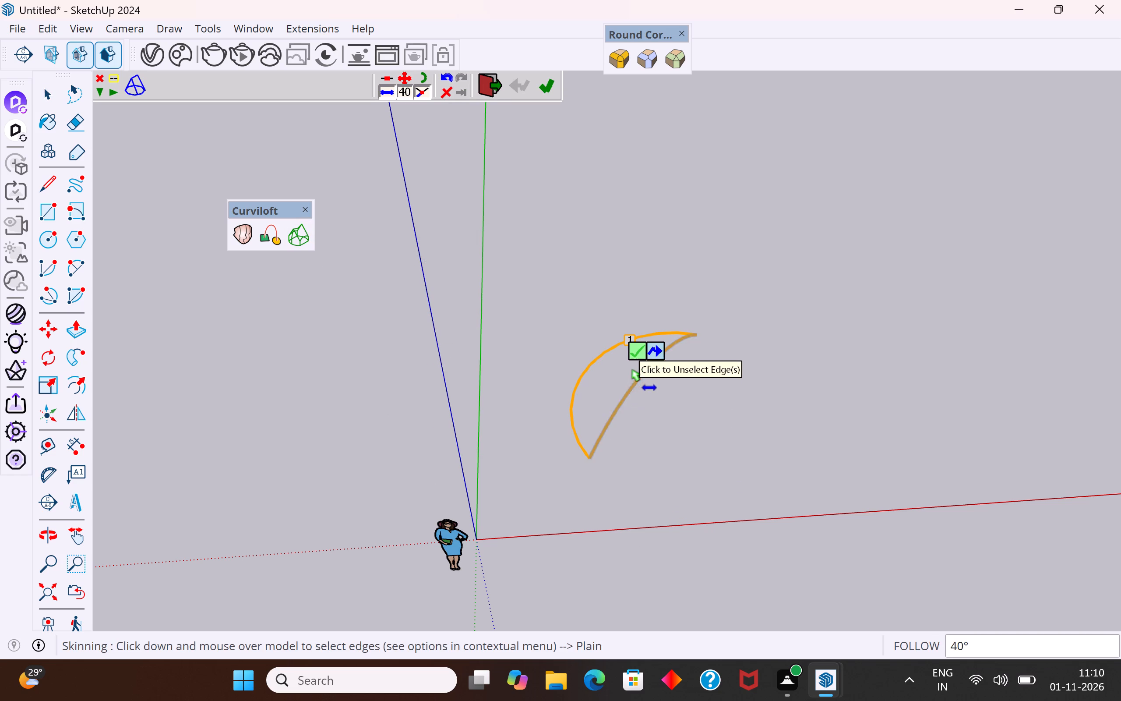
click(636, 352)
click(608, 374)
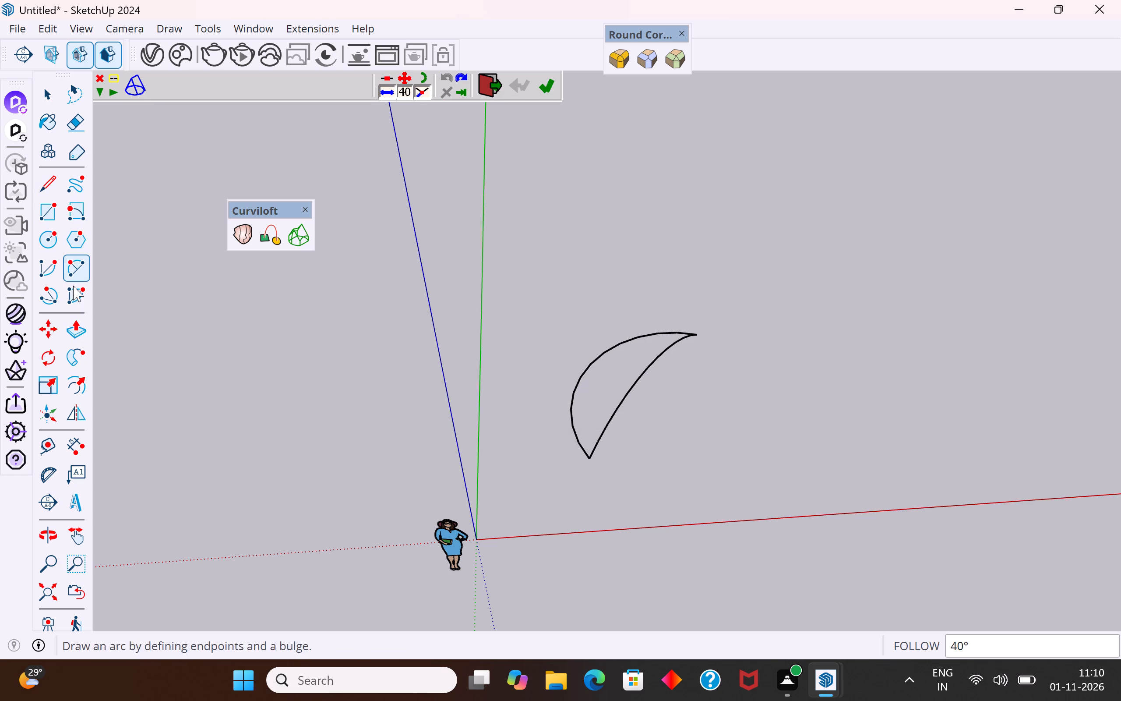
Draw a two-point arc between the ground arc's endpoints, slanting down below the ground, with a bulge of about 6' 1 1/8".
click(81, 273)
middle_drag(667, 497, 783, 577)
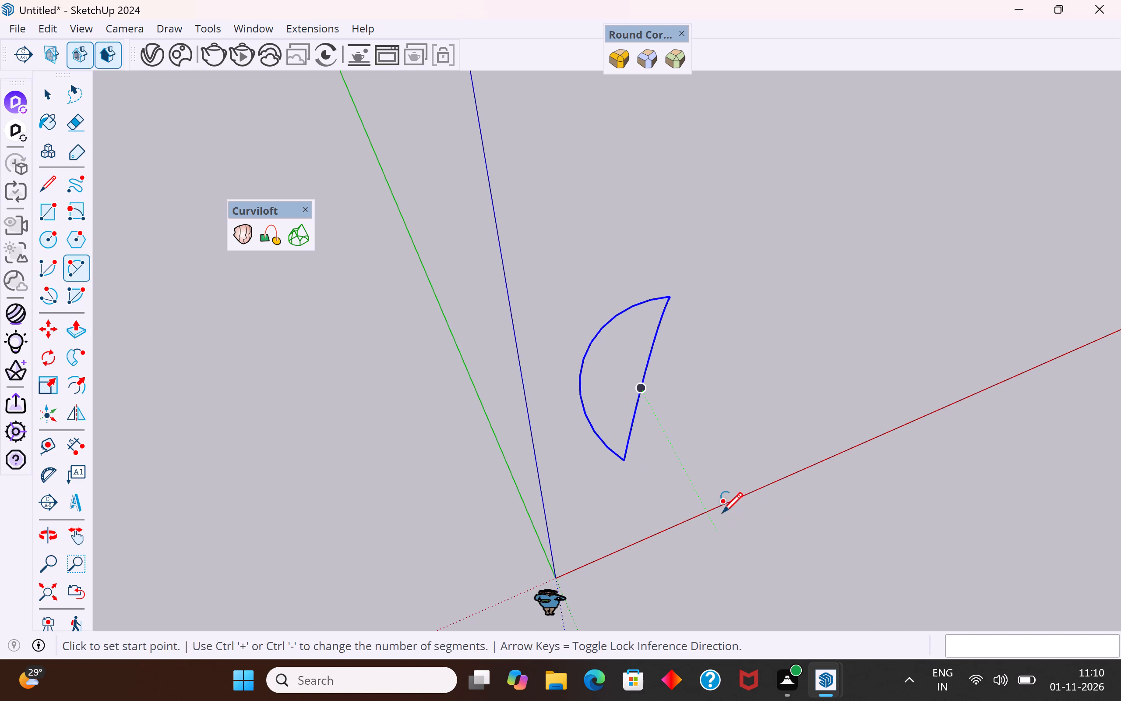
middle_drag(678, 479, 488, 125)
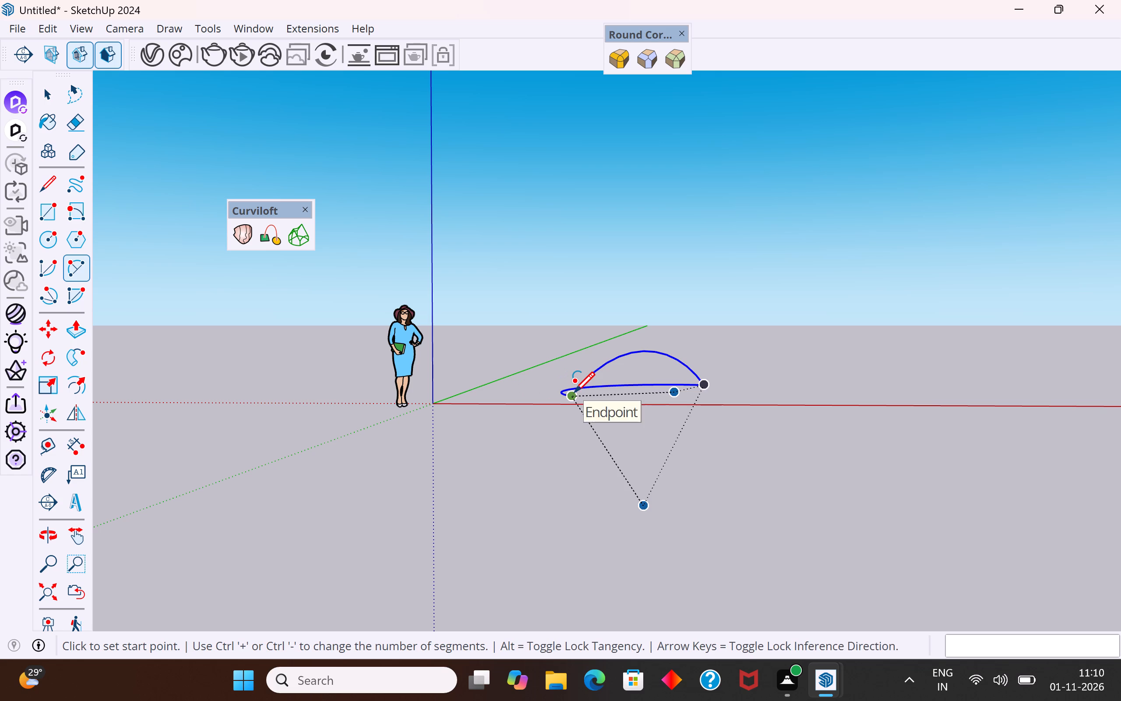
click(596, 396)
key(Escape)
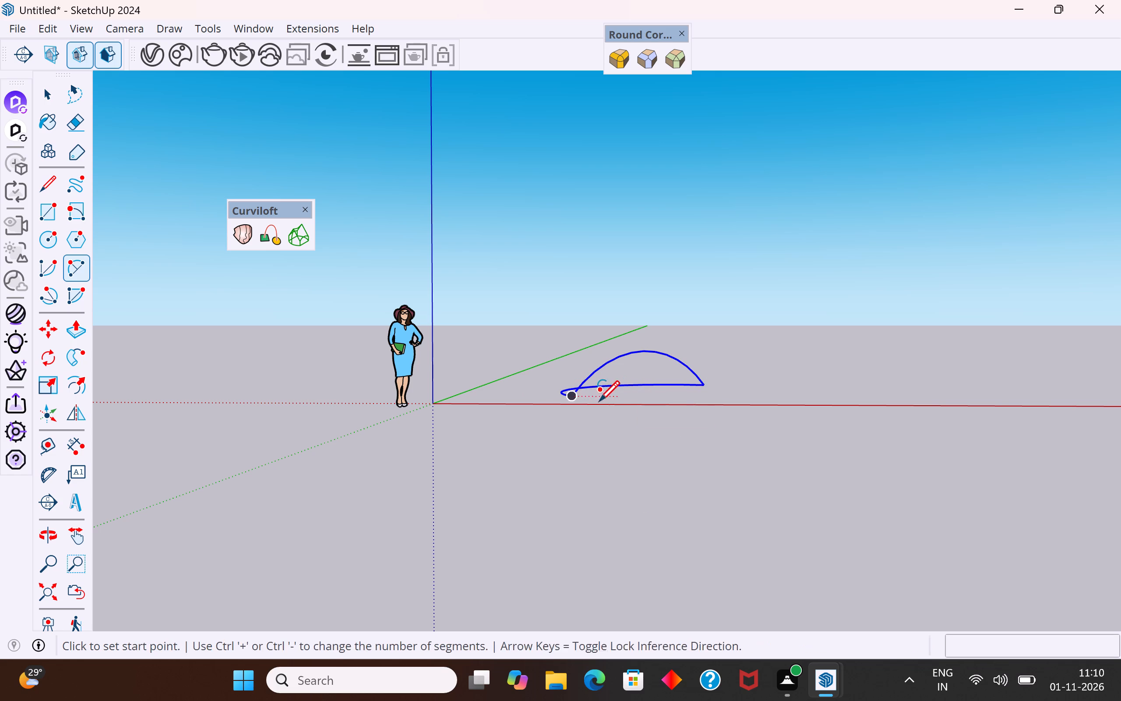
click(572, 399)
click(707, 389)
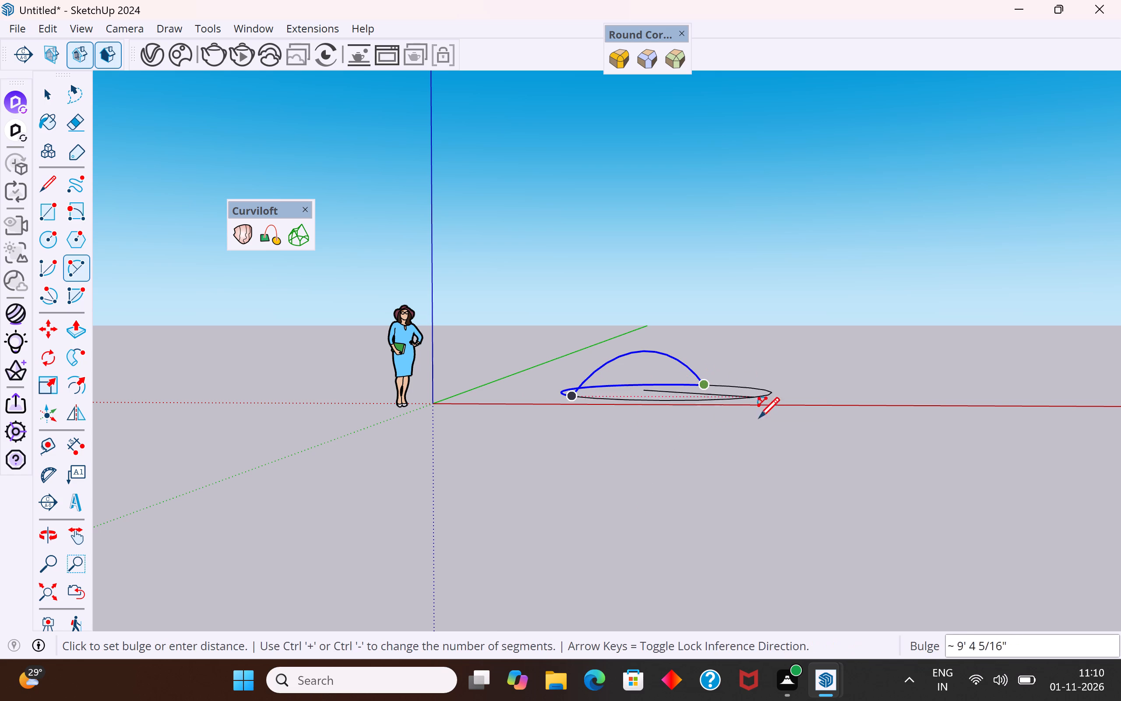
middle_drag(747, 435, 899, 561)
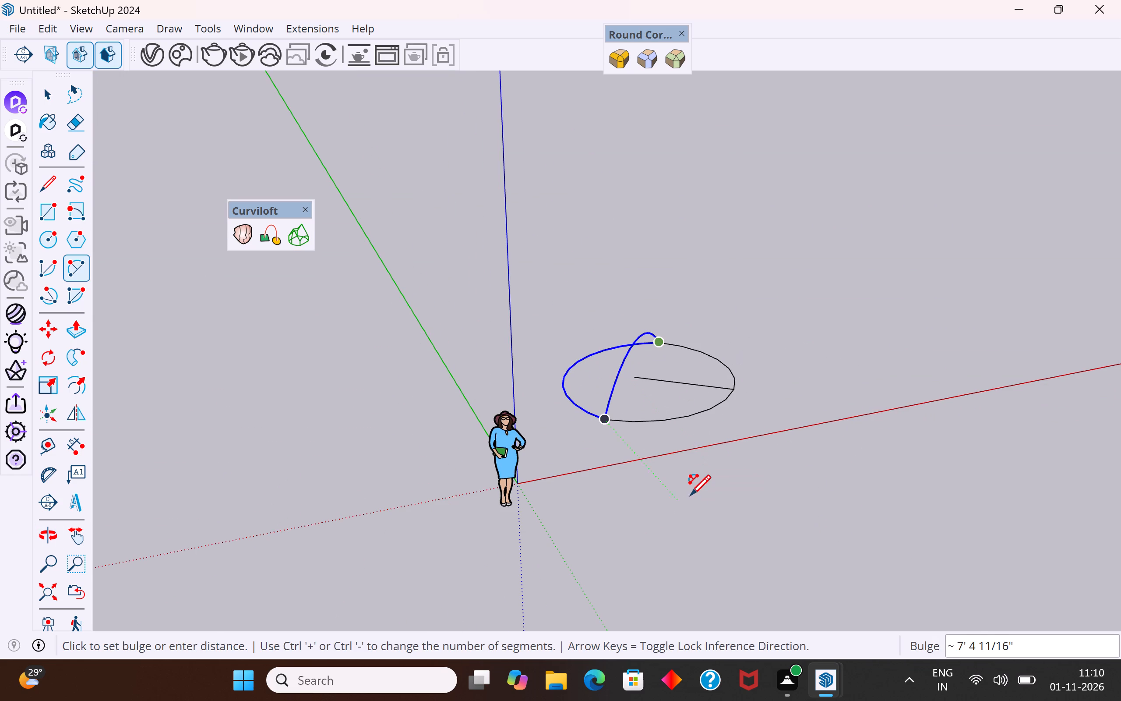
middle_drag(690, 504, 700, 366)
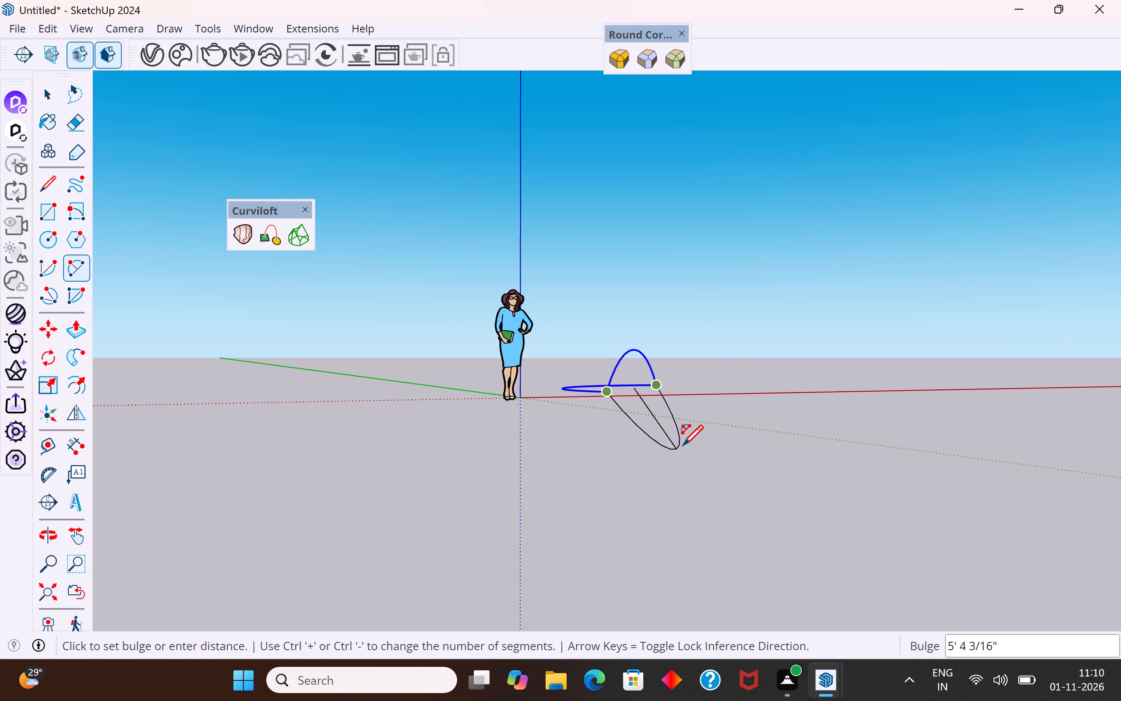
scroll(683, 445, up, 3)
click(702, 446)
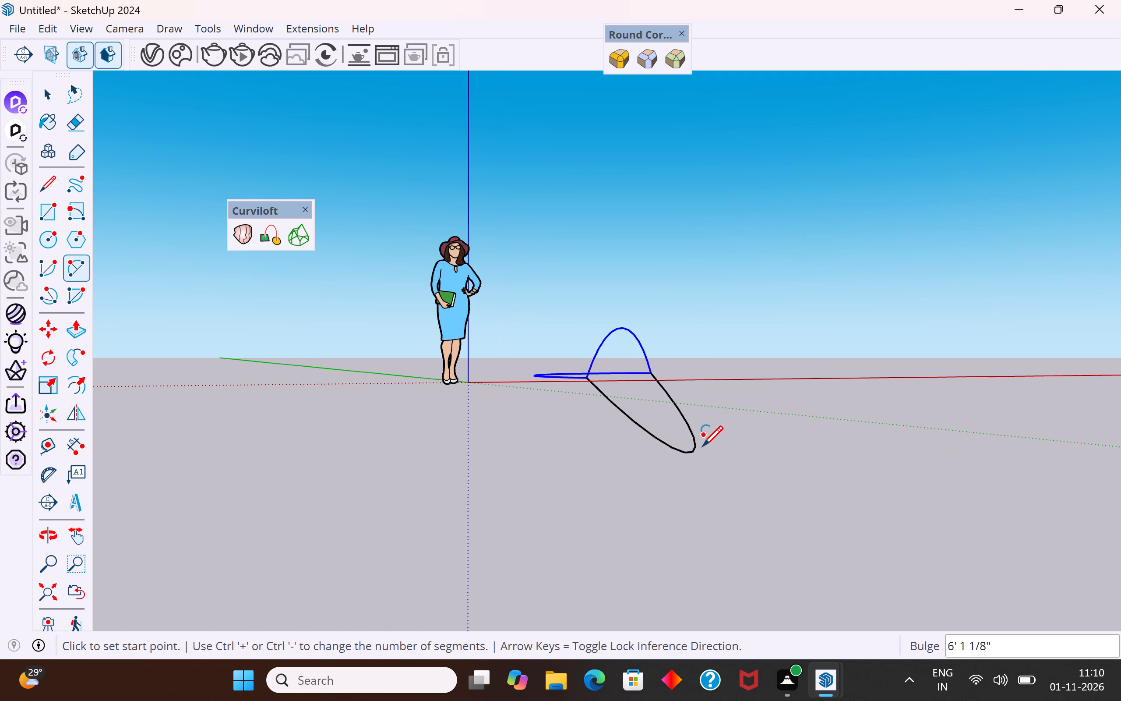
Delete the upright arc standing between the shared endpoints.
click(48, 98)
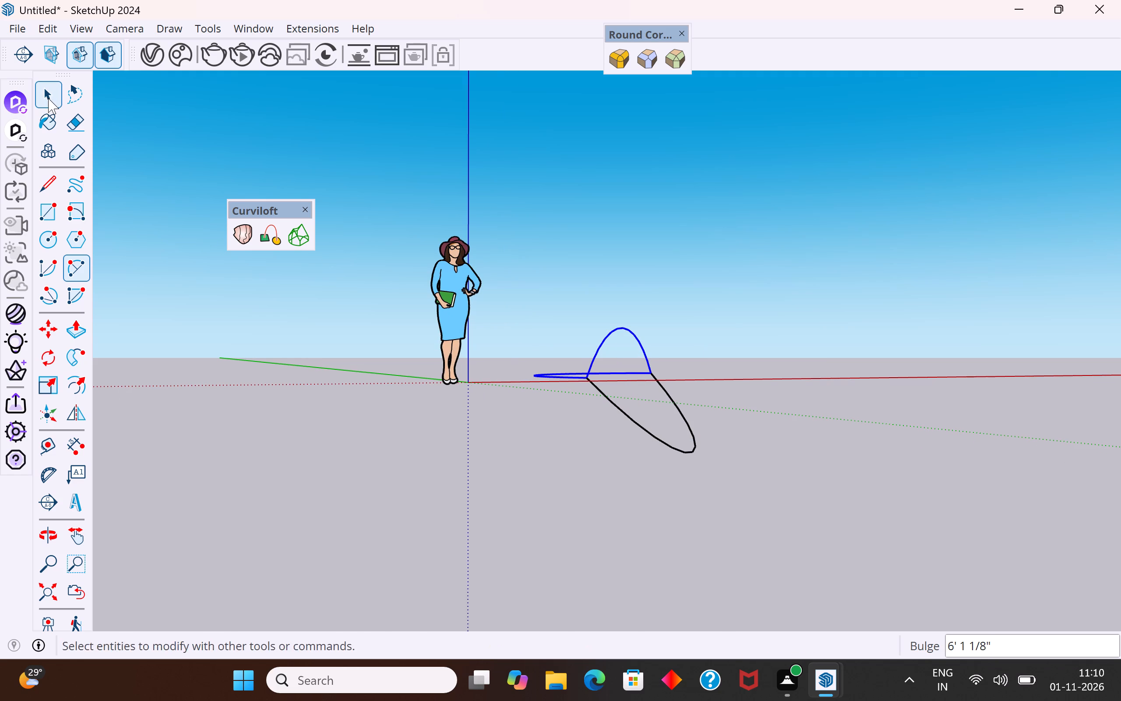
click(610, 335)
key(Delete)
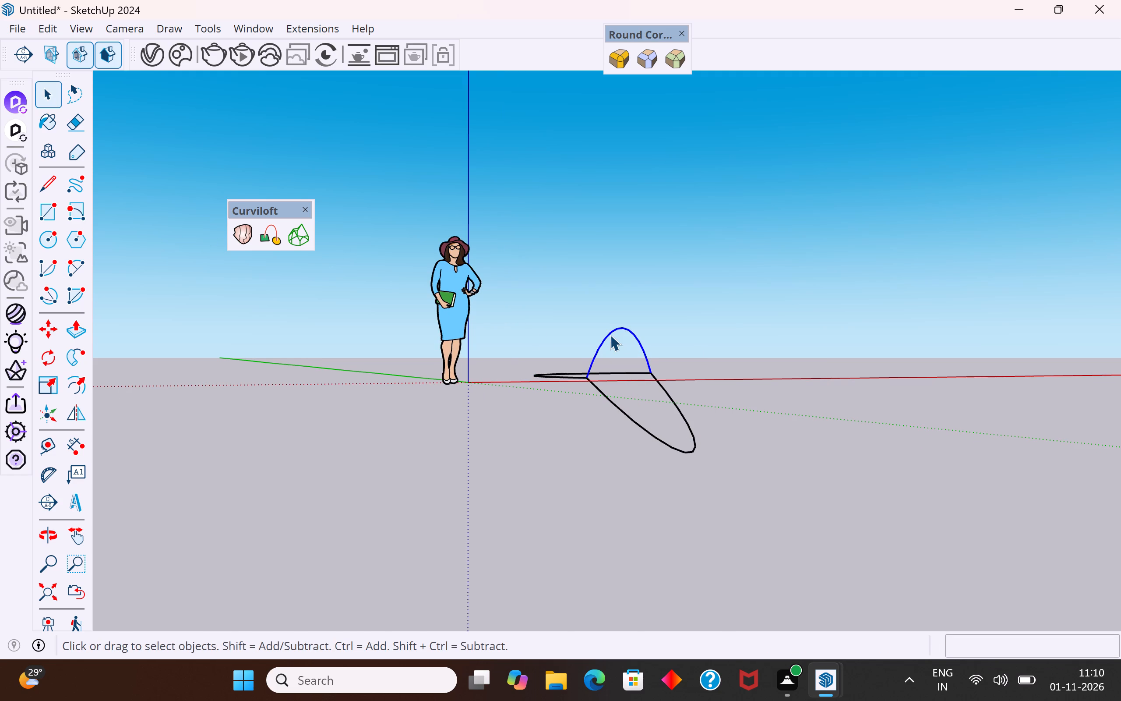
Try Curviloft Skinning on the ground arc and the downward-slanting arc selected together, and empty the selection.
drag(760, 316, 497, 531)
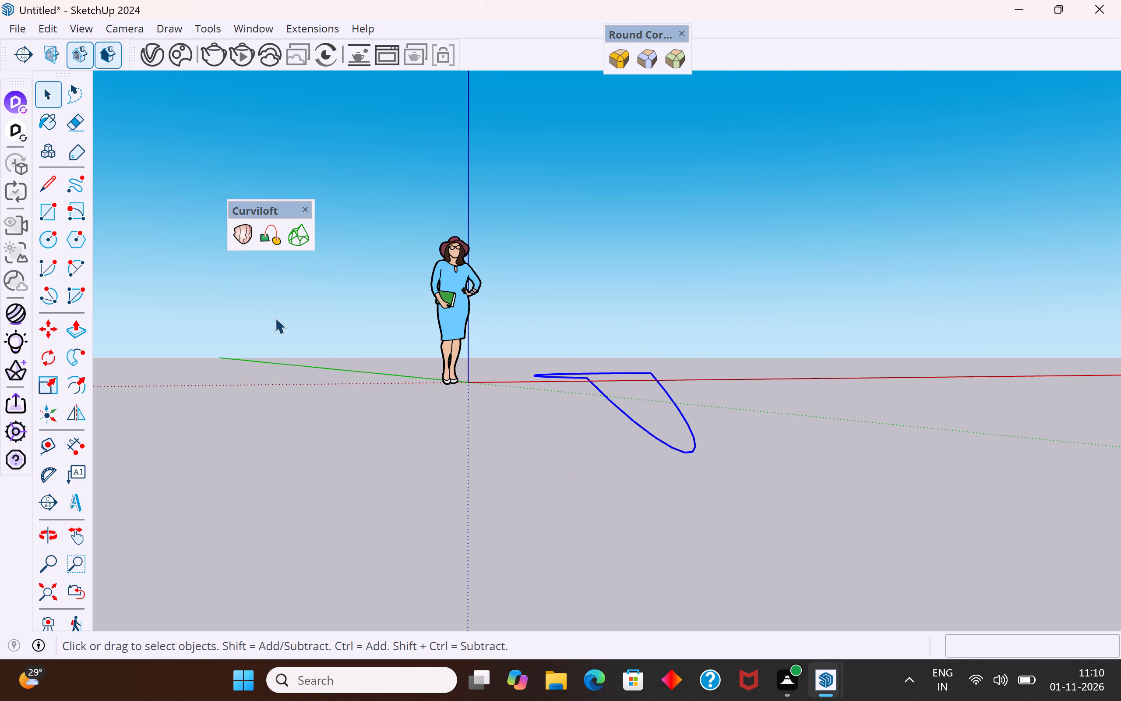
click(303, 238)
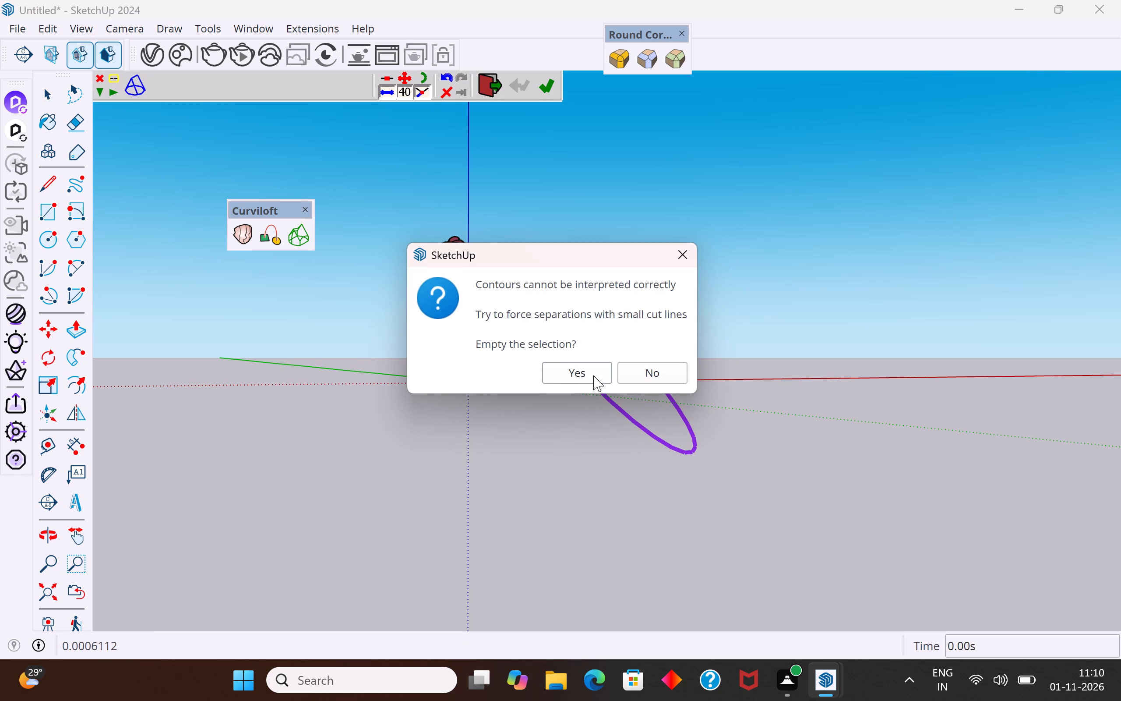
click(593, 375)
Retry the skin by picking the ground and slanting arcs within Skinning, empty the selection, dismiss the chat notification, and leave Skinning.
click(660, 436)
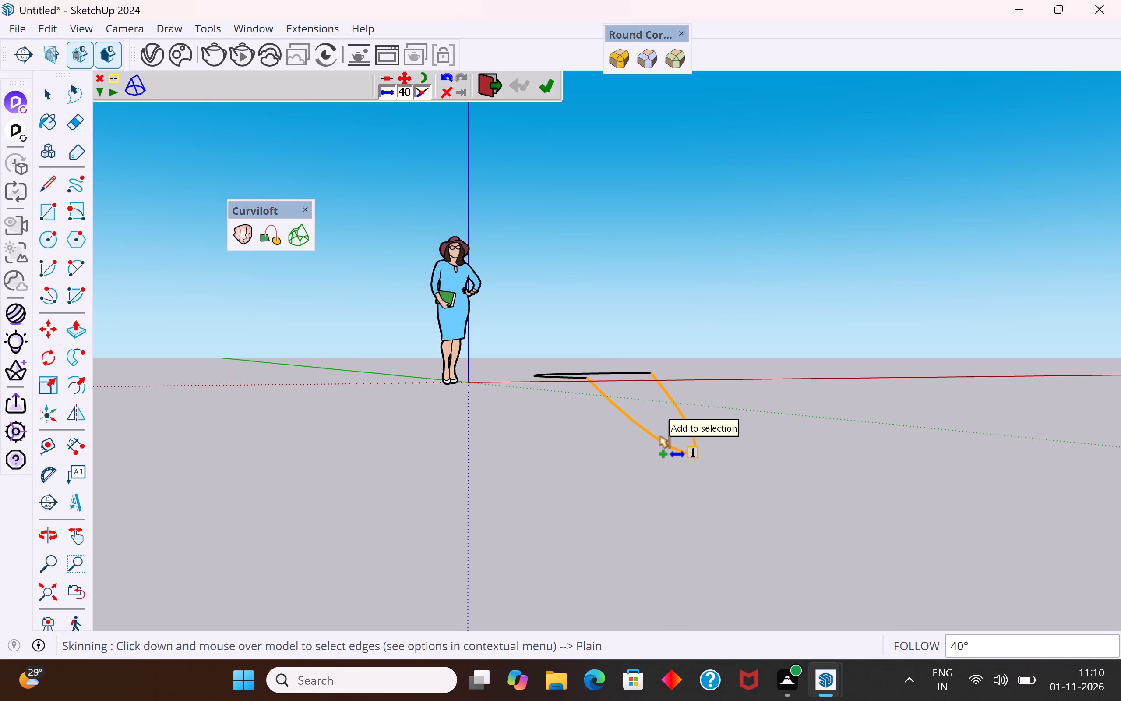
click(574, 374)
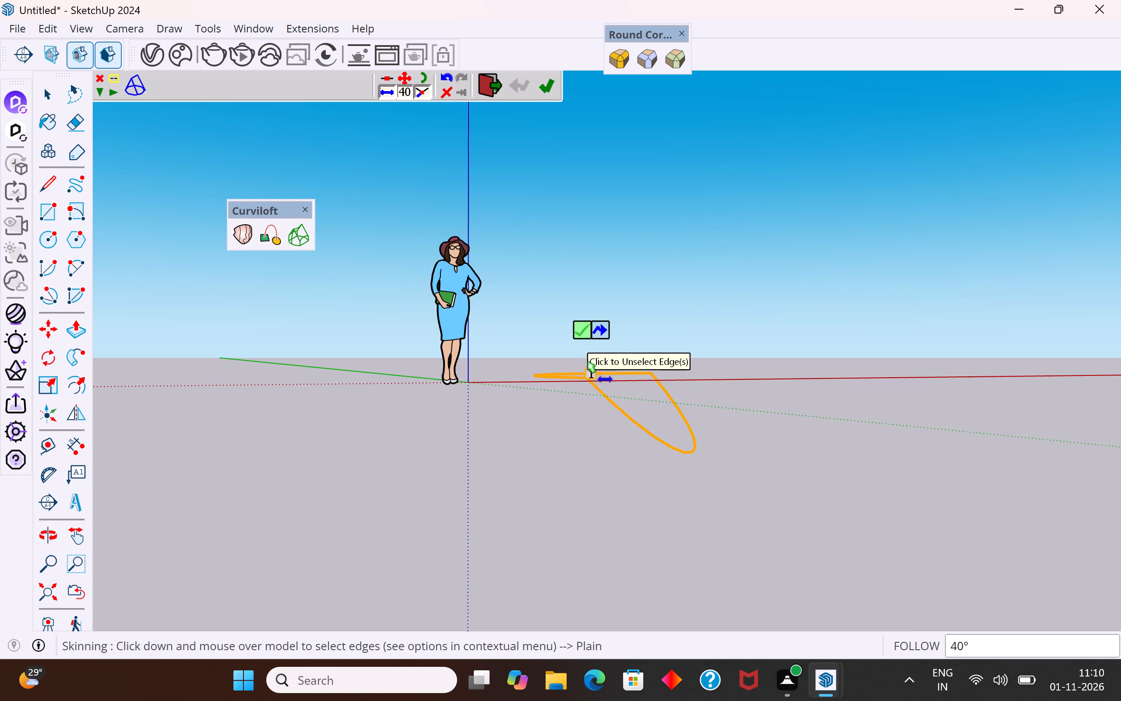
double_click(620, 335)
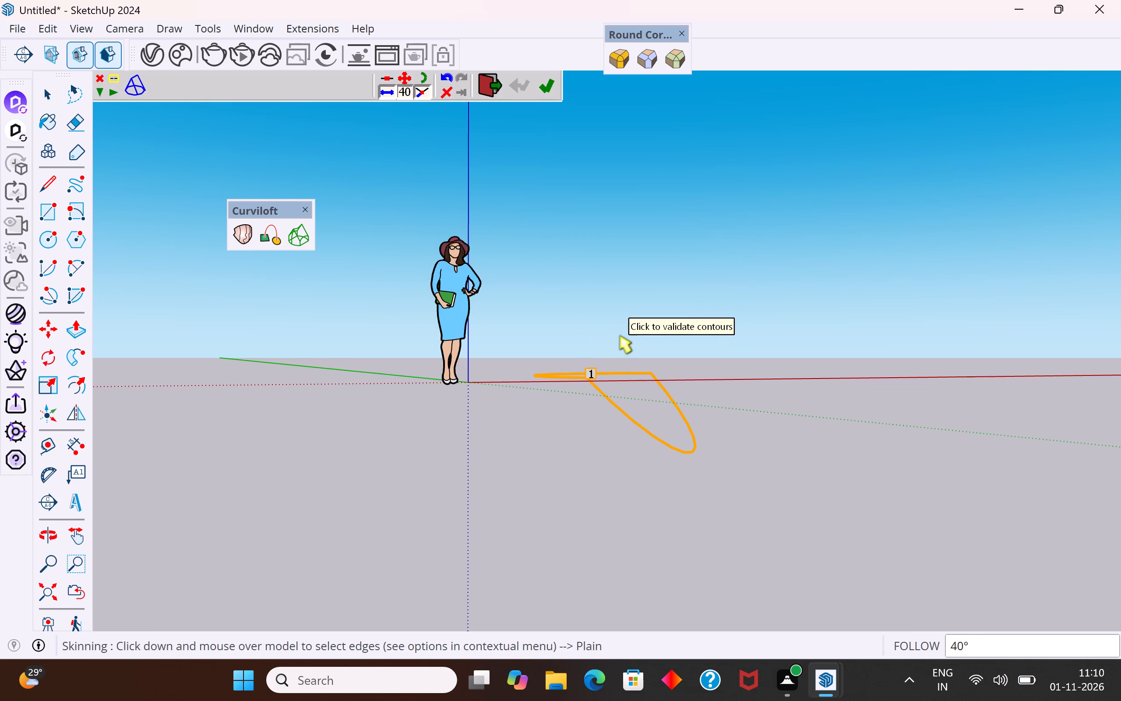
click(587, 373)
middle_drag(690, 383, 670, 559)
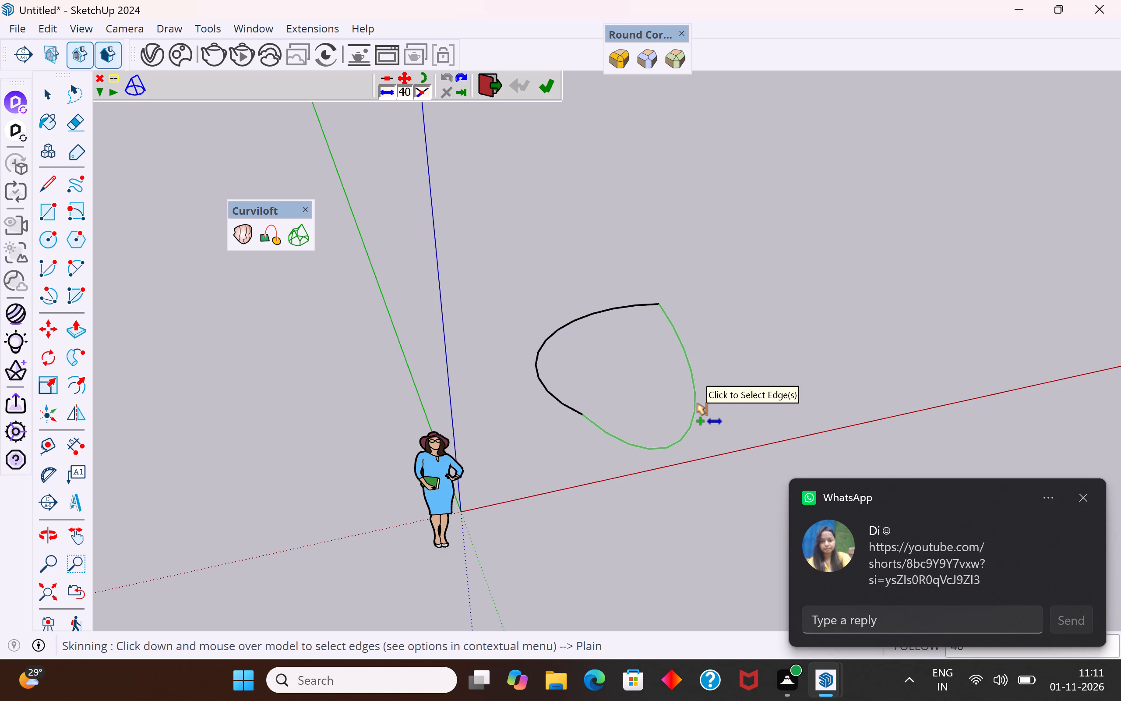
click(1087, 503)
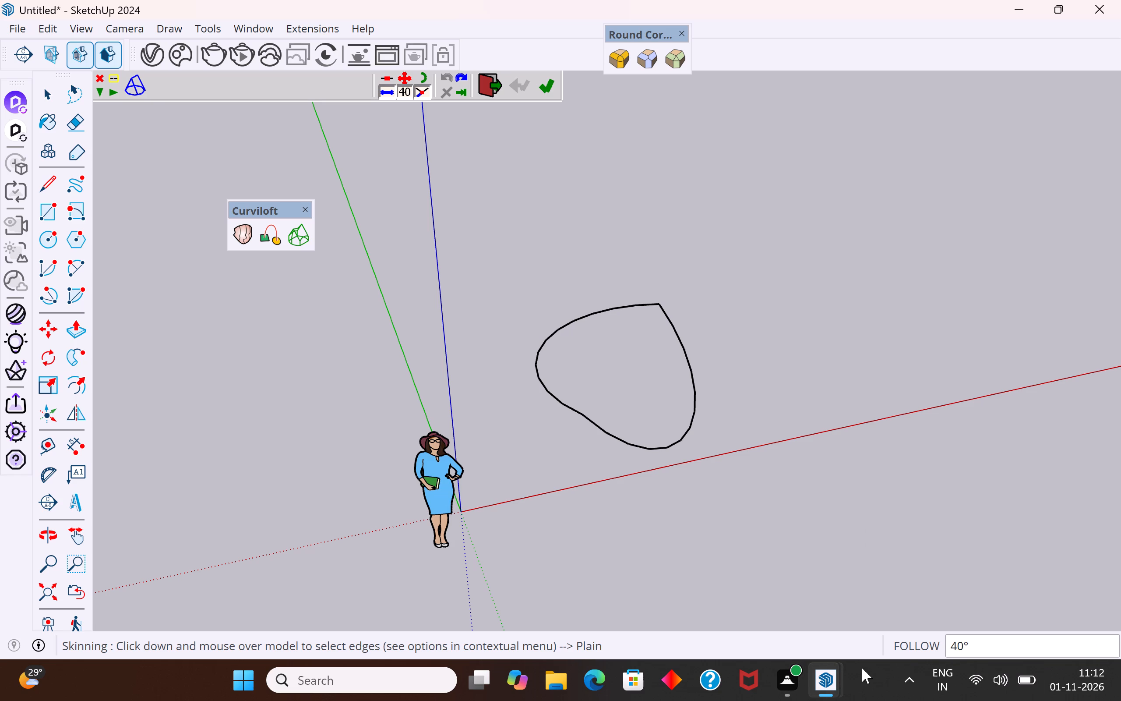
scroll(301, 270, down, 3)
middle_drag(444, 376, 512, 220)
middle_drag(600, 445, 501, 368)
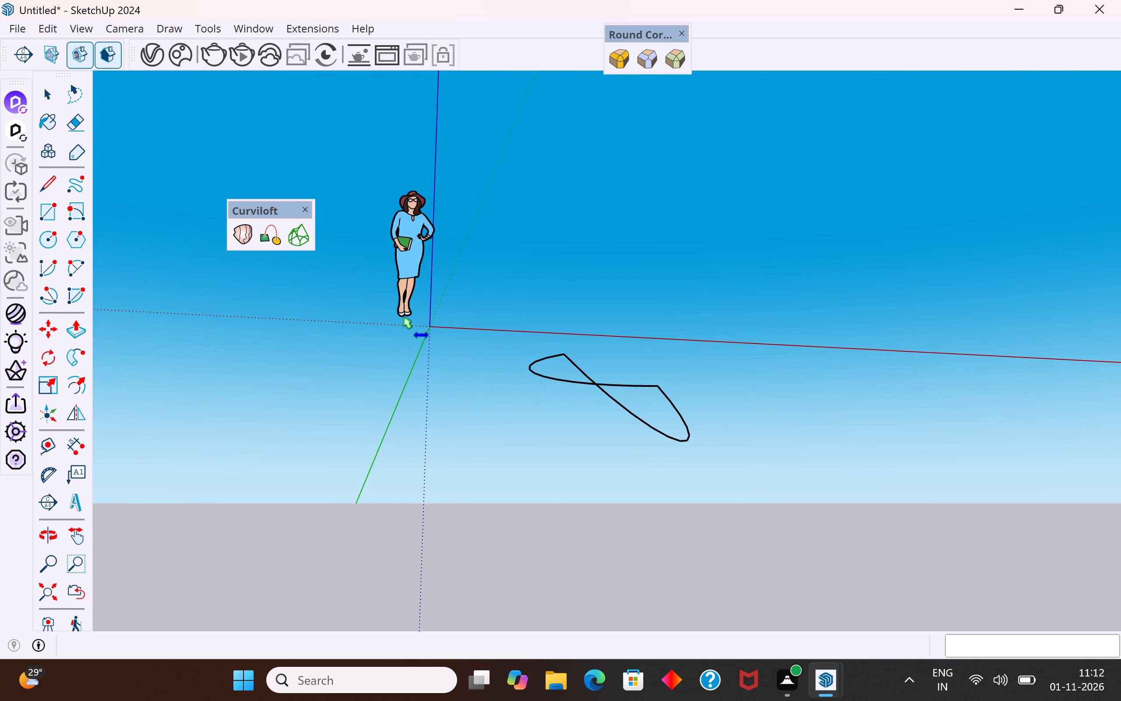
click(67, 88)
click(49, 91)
Select the ground arc and the slanting arc and make them a group.
drag(762, 297, 669, 370)
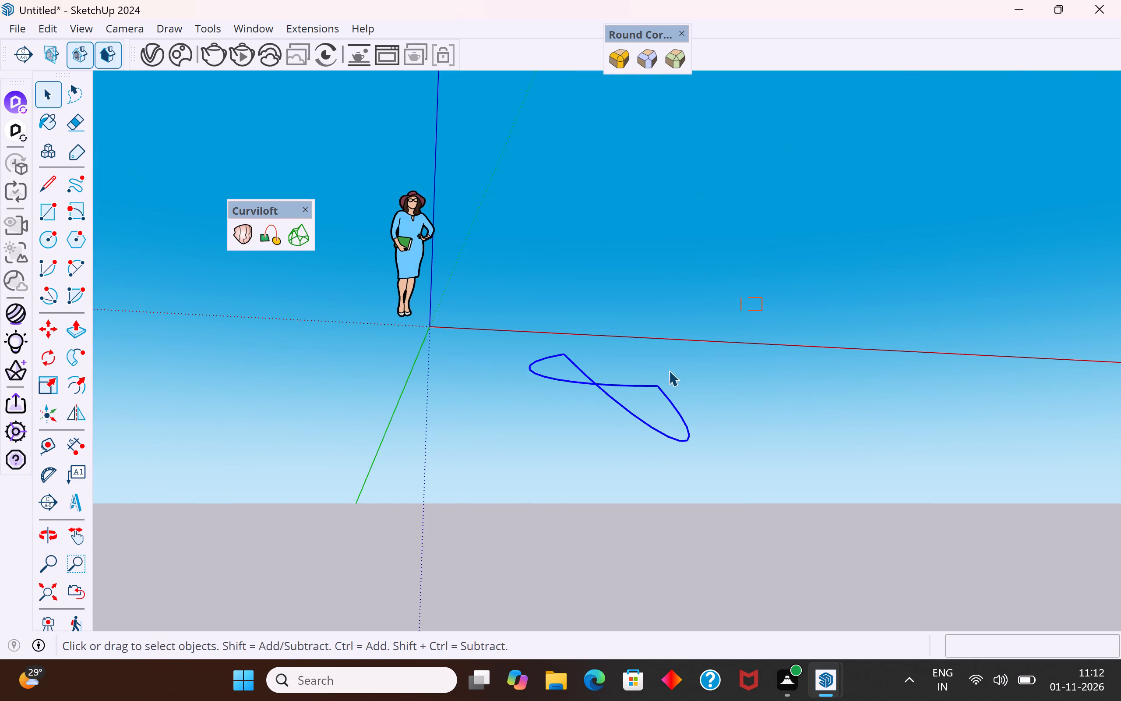
drag(669, 370, 511, 506)
right_click(627, 412)
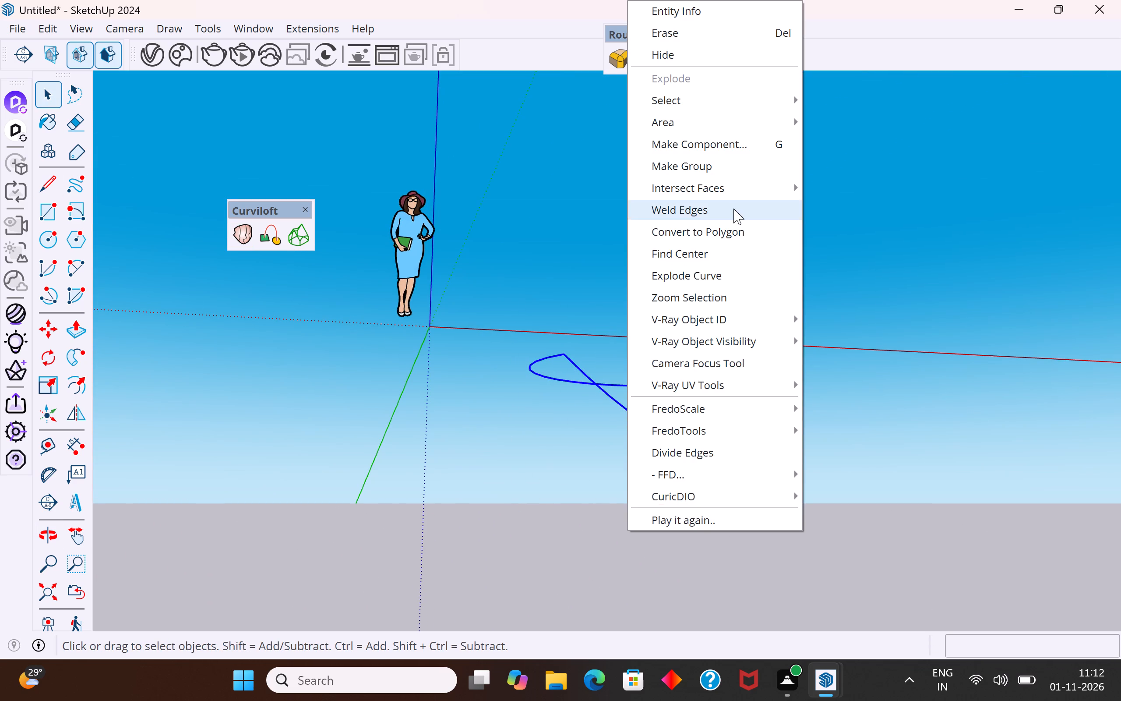
click(738, 162)
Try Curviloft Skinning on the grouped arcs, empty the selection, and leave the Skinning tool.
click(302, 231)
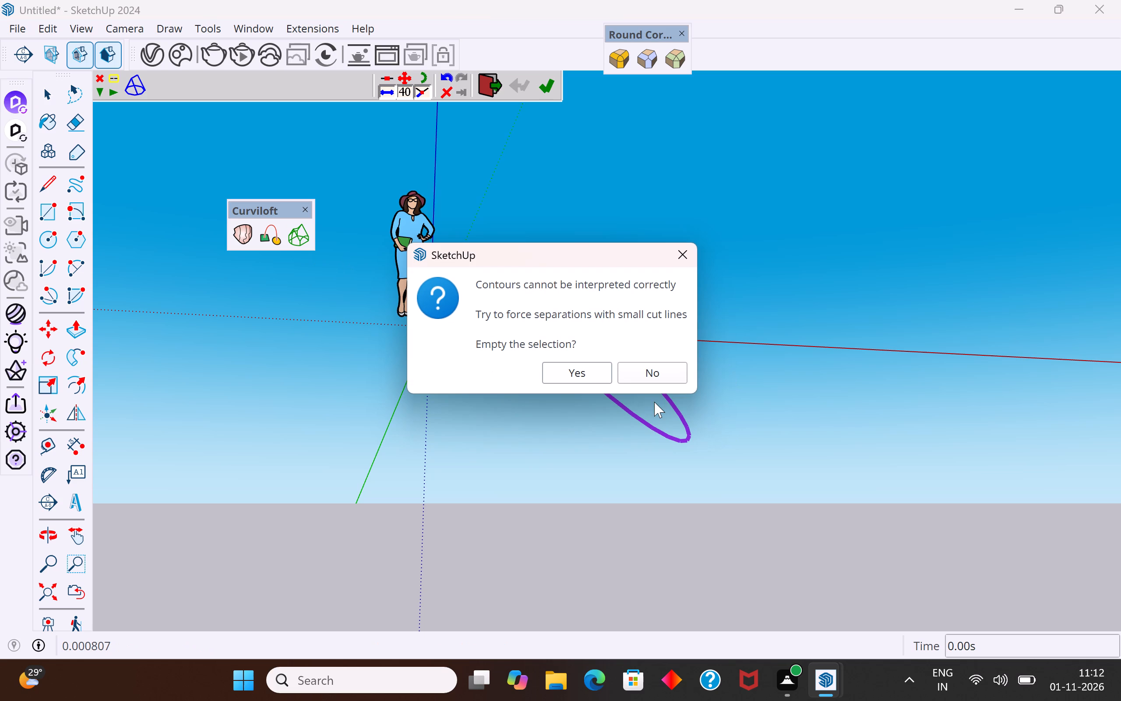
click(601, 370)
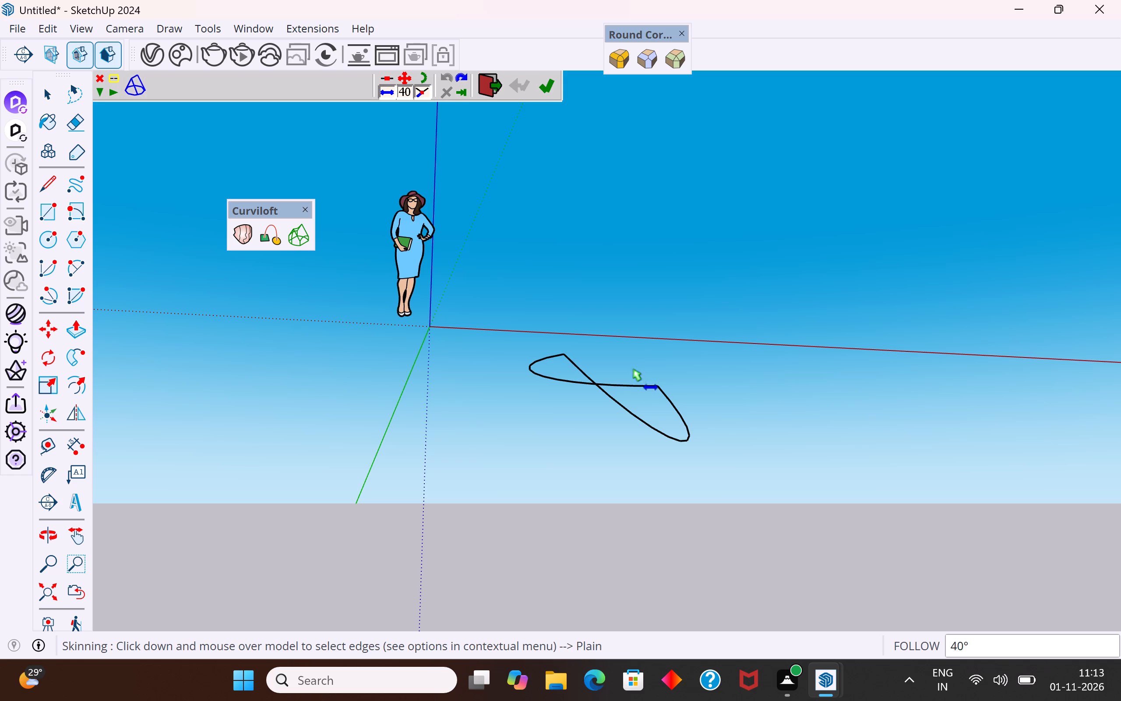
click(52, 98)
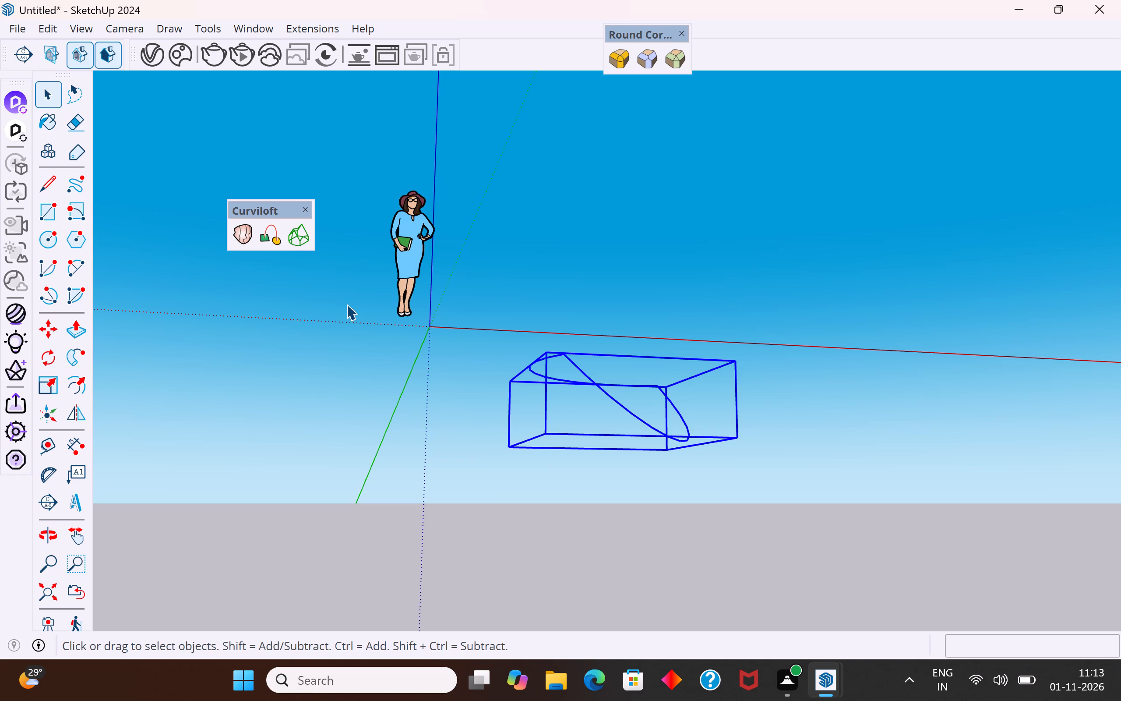
Examine the grouped ground and slanting arcs from several angles.
scroll(337, 314, down, 4)
middle_drag(610, 271, 412, 384)
scroll(634, 354, up, 3)
middle_drag(698, 412, 732, 440)
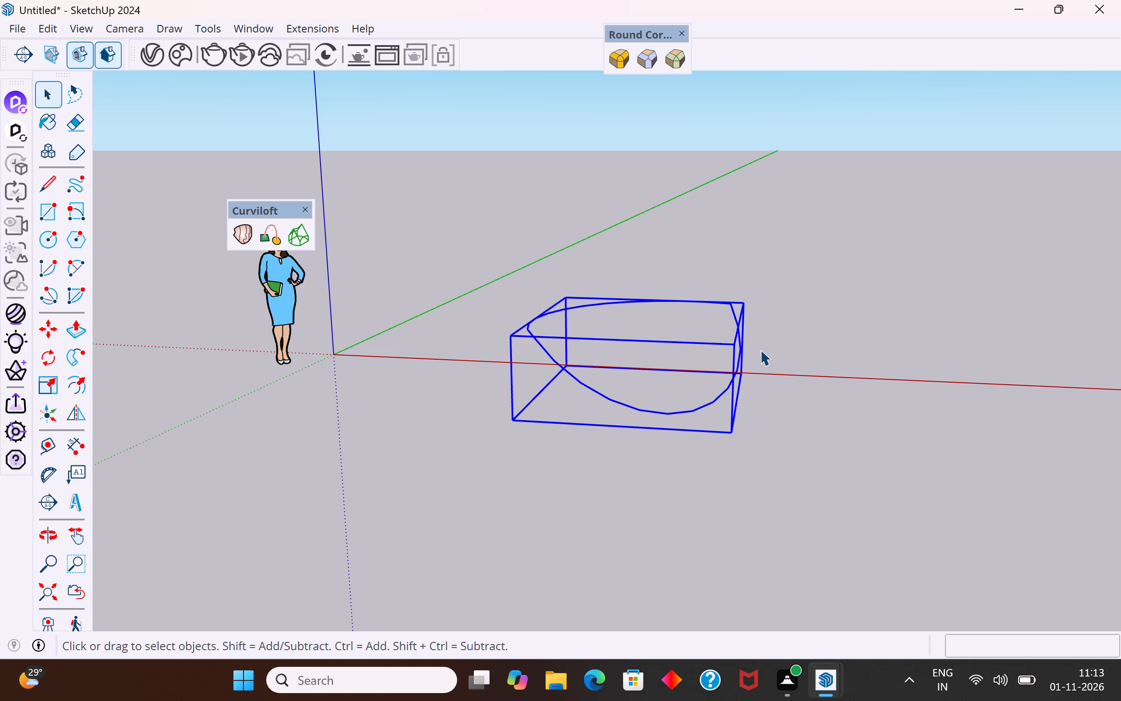
scroll(571, 257, down, 3)
scroll(585, 292, up, 3)
scroll(793, 350, down, 4)
middle_drag(562, 388, 653, 451)
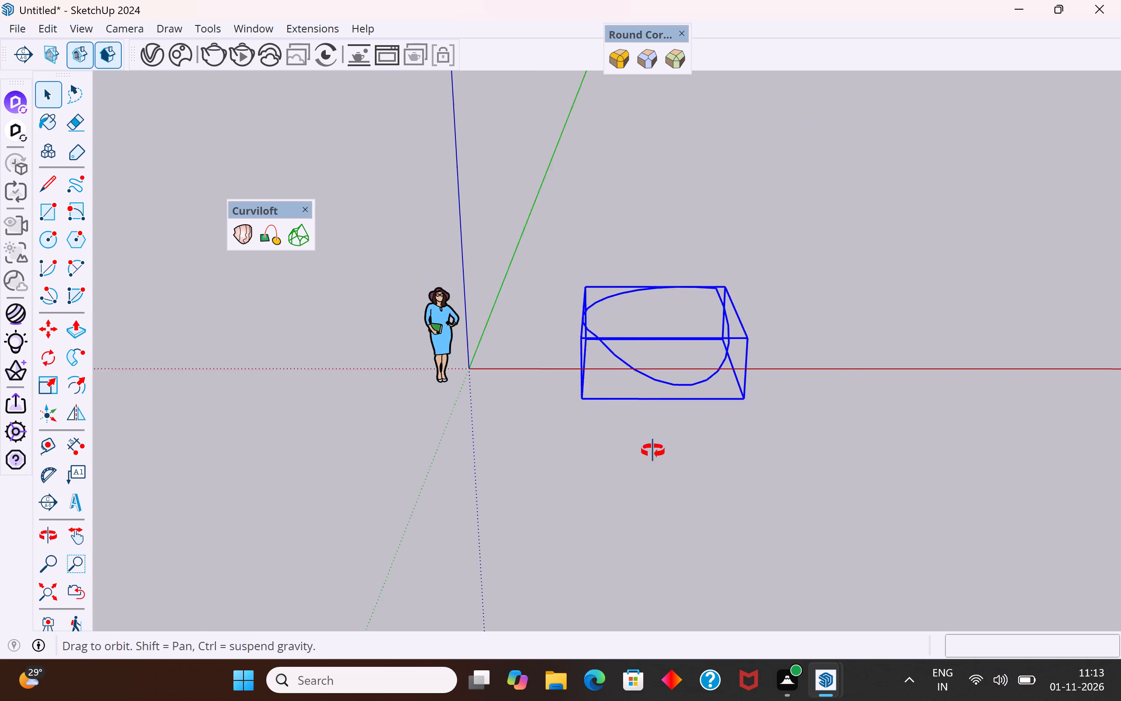
middle_drag(653, 451, 670, 457)
scroll(831, 289, up, 7)
middle_drag(826, 266, 700, 333)
scroll(697, 330, up, 1)
Draw a two-point arc on the ground beside the grouped arcs, with a bulge of about 5 ft.
click(78, 274)
scroll(120, 350, down, 3)
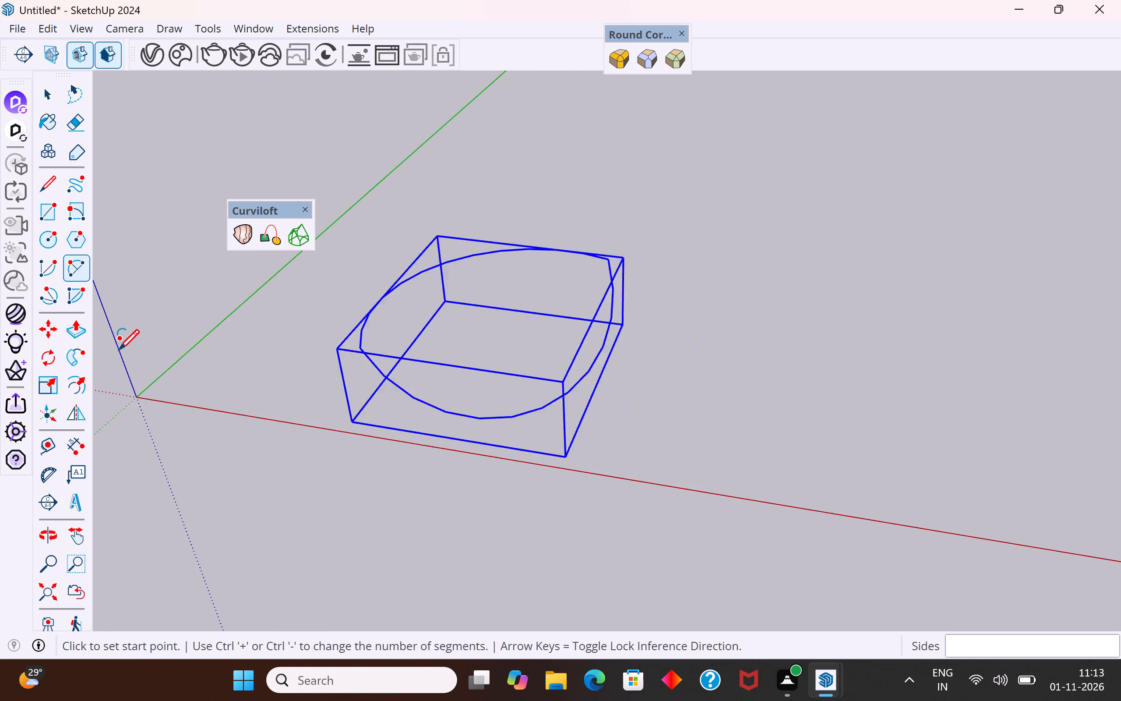
scroll(119, 350, down, 3)
scroll(276, 380, down, 5)
click(595, 361)
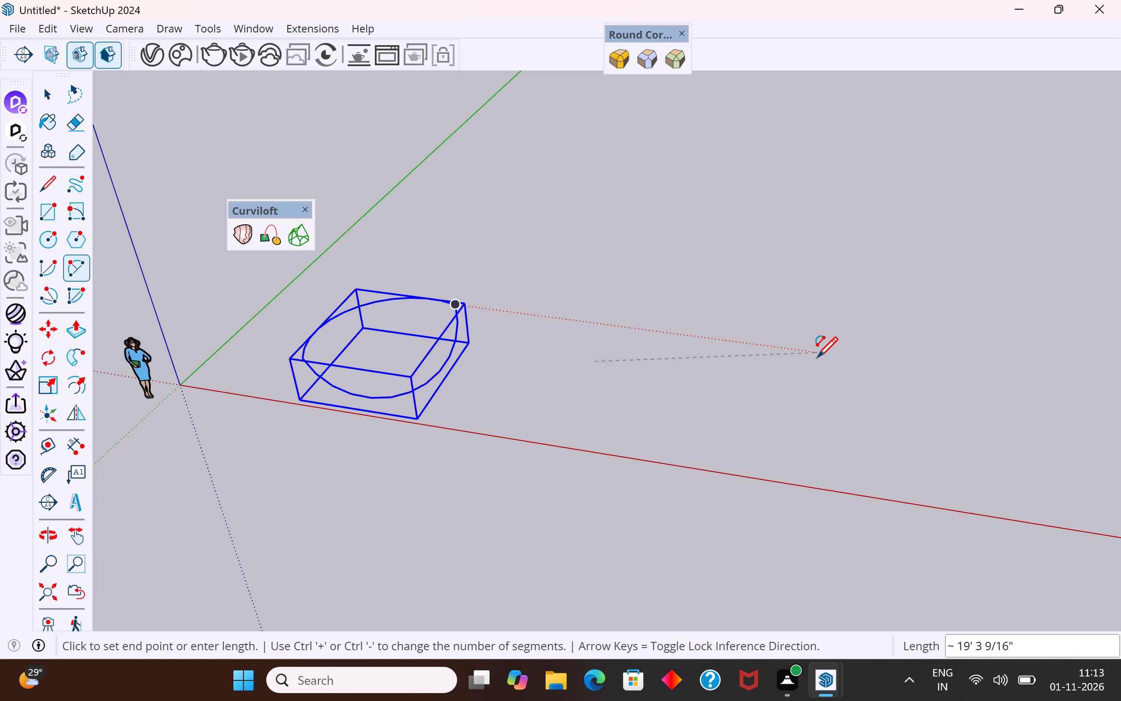
click(797, 353)
click(708, 324)
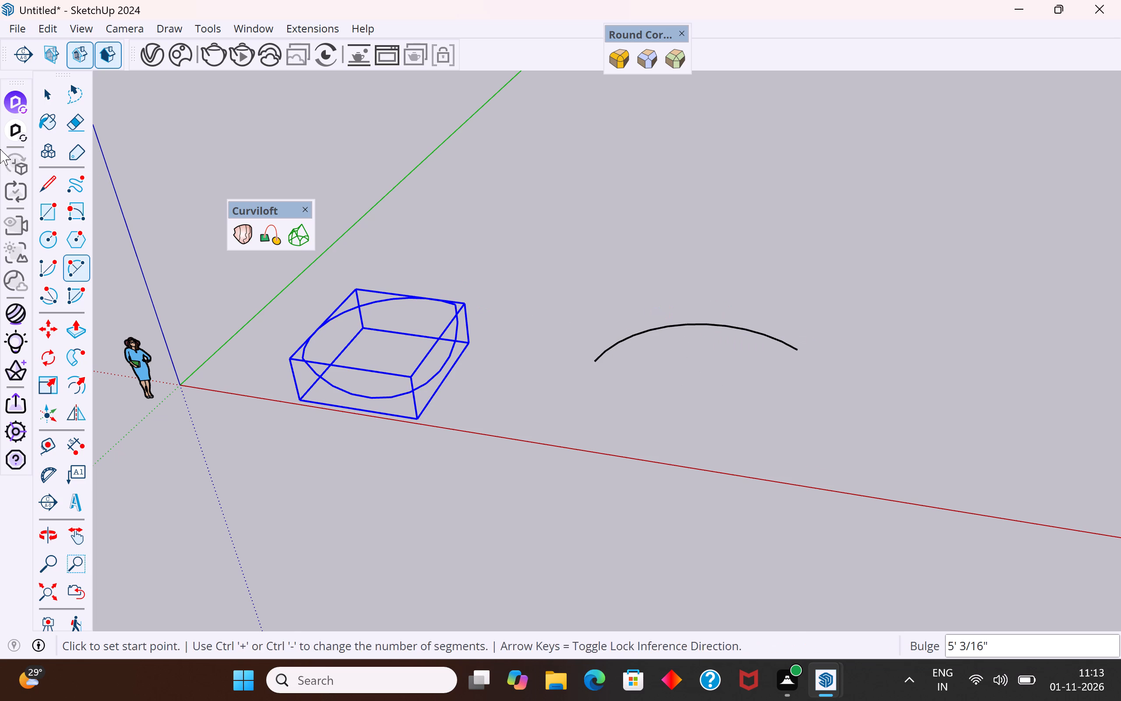
click(46, 97)
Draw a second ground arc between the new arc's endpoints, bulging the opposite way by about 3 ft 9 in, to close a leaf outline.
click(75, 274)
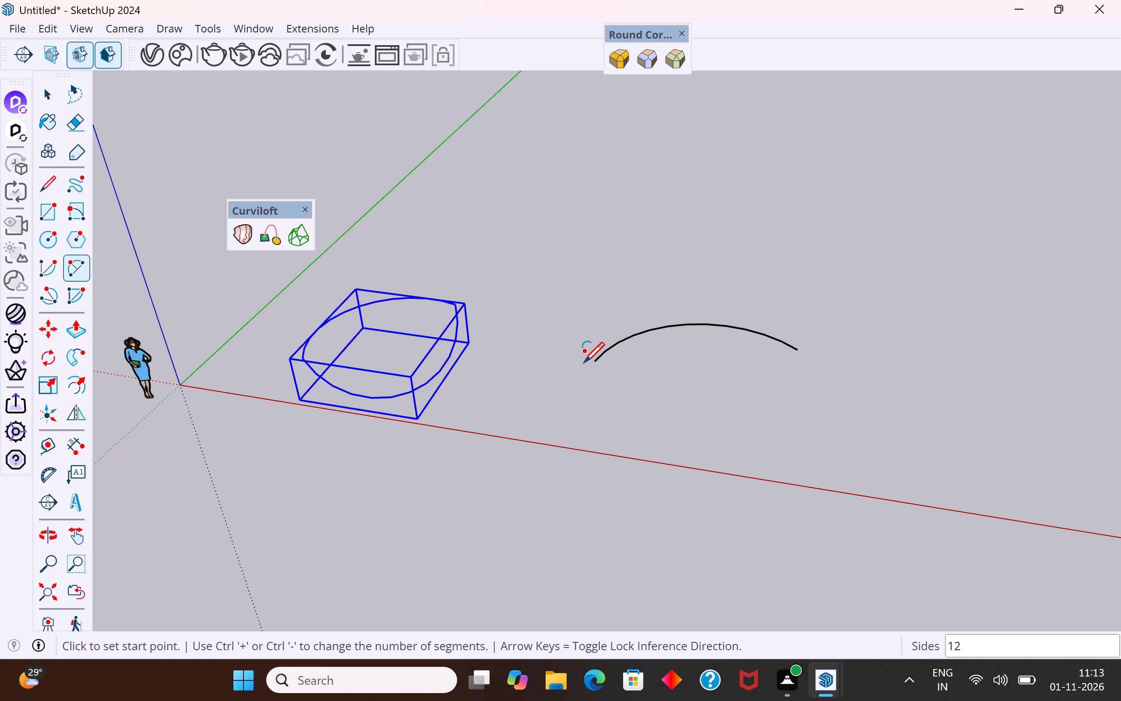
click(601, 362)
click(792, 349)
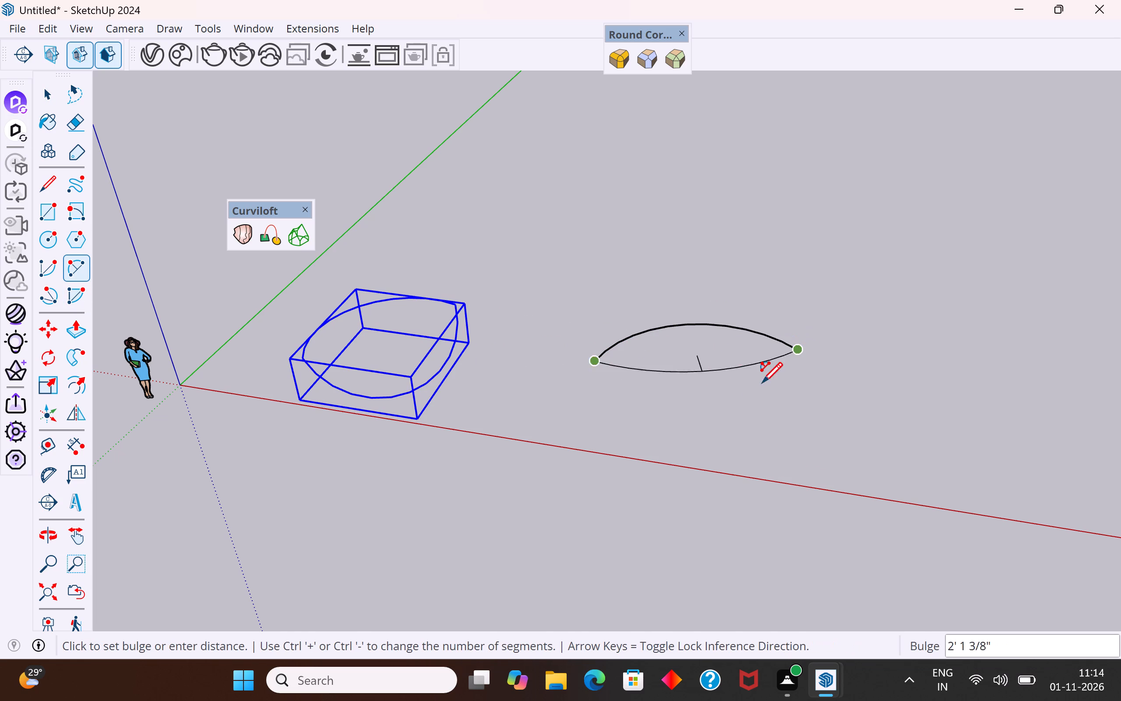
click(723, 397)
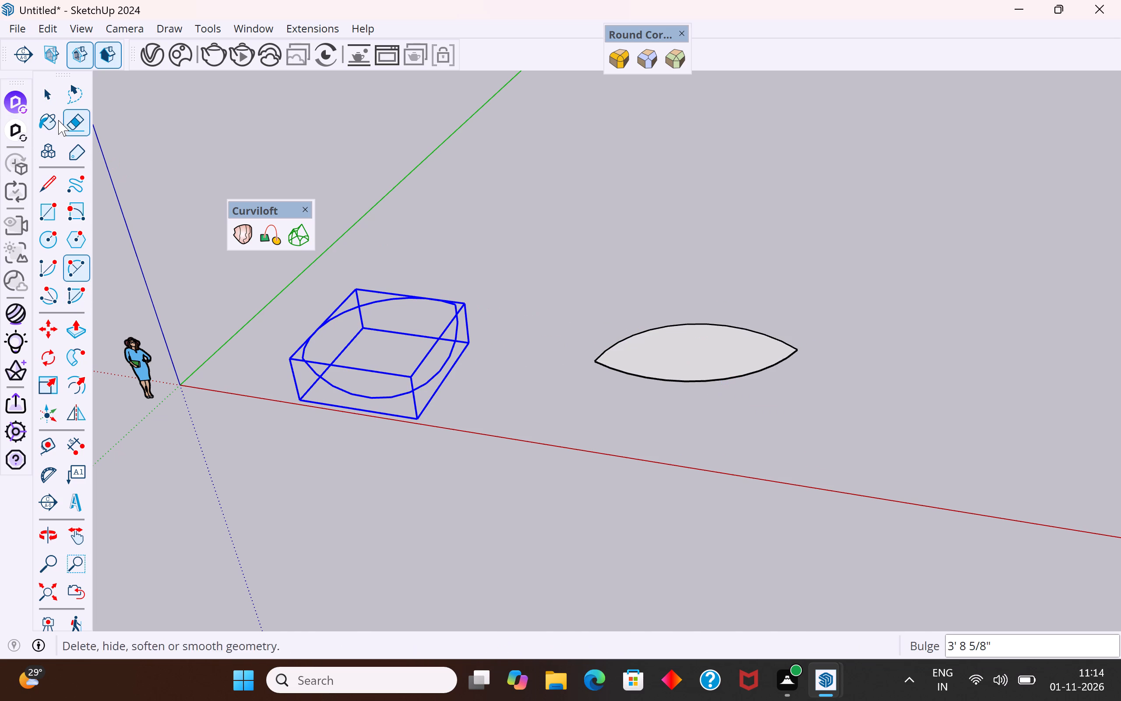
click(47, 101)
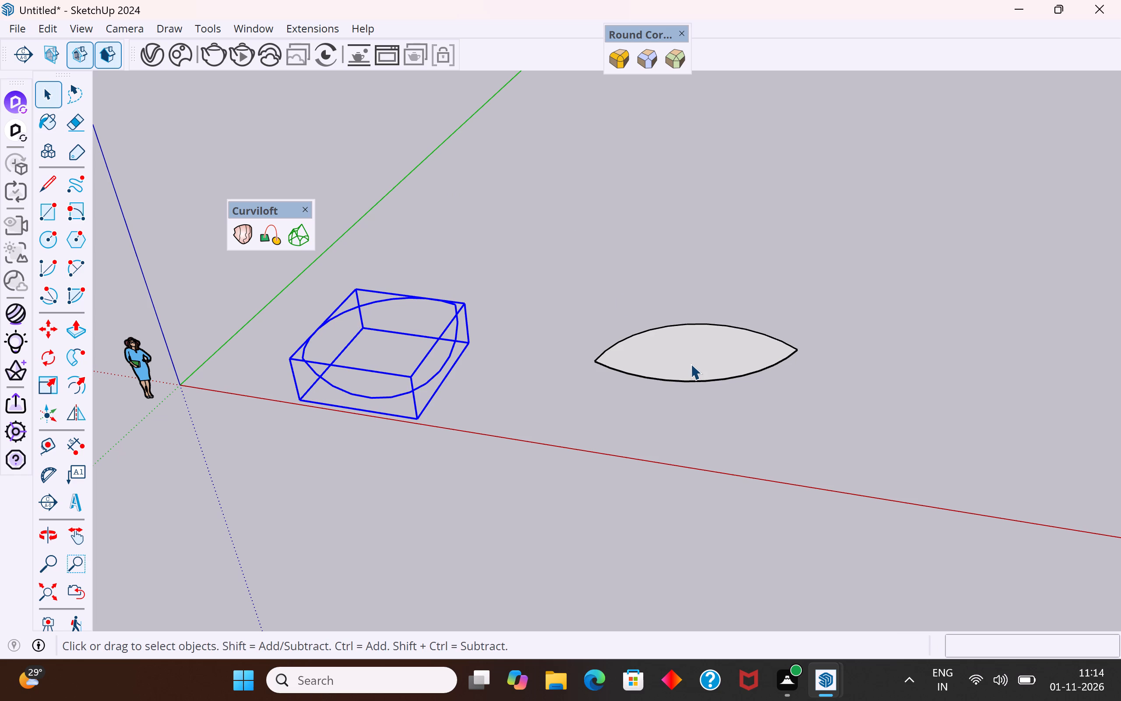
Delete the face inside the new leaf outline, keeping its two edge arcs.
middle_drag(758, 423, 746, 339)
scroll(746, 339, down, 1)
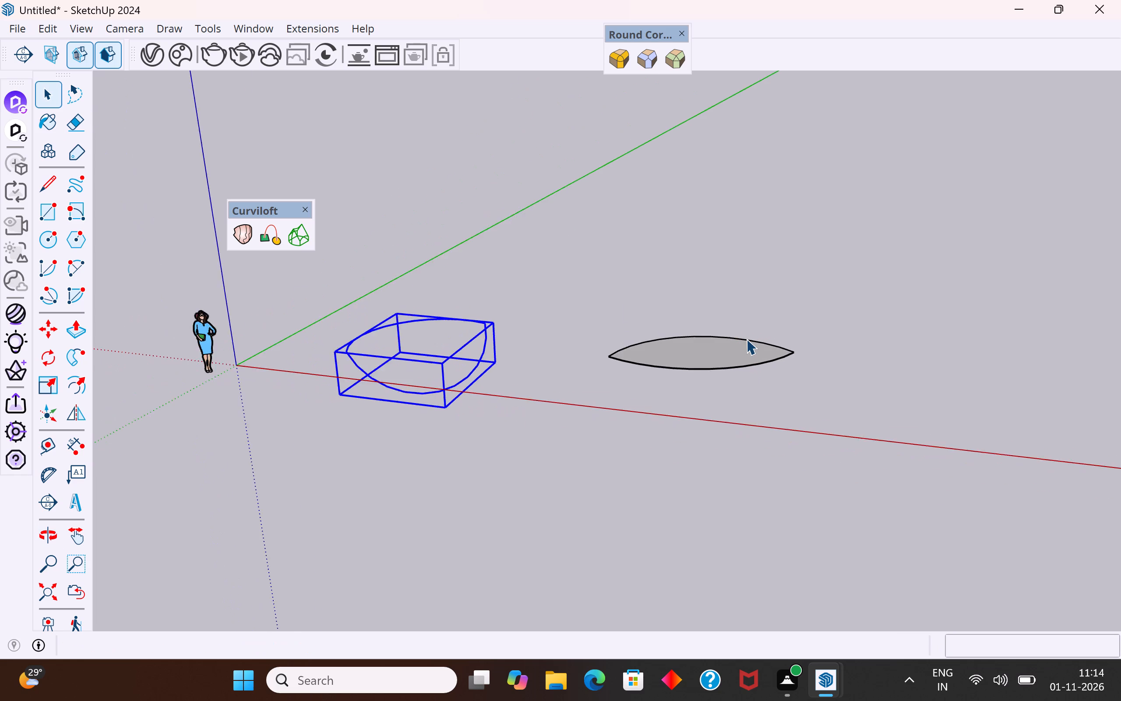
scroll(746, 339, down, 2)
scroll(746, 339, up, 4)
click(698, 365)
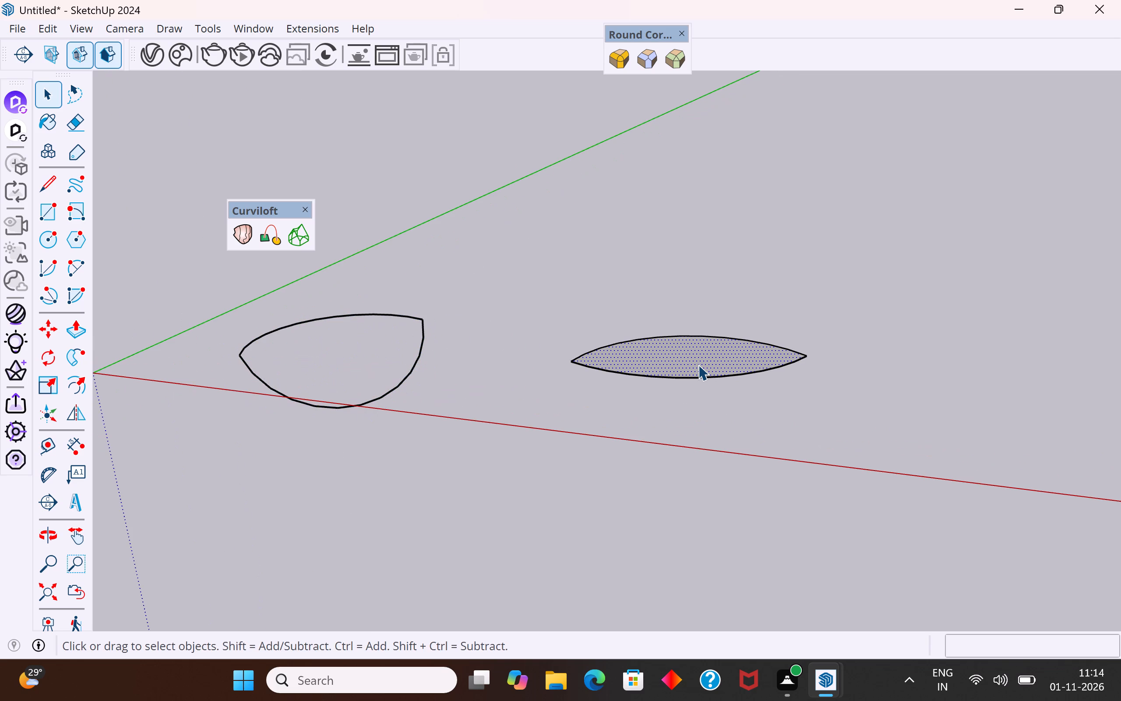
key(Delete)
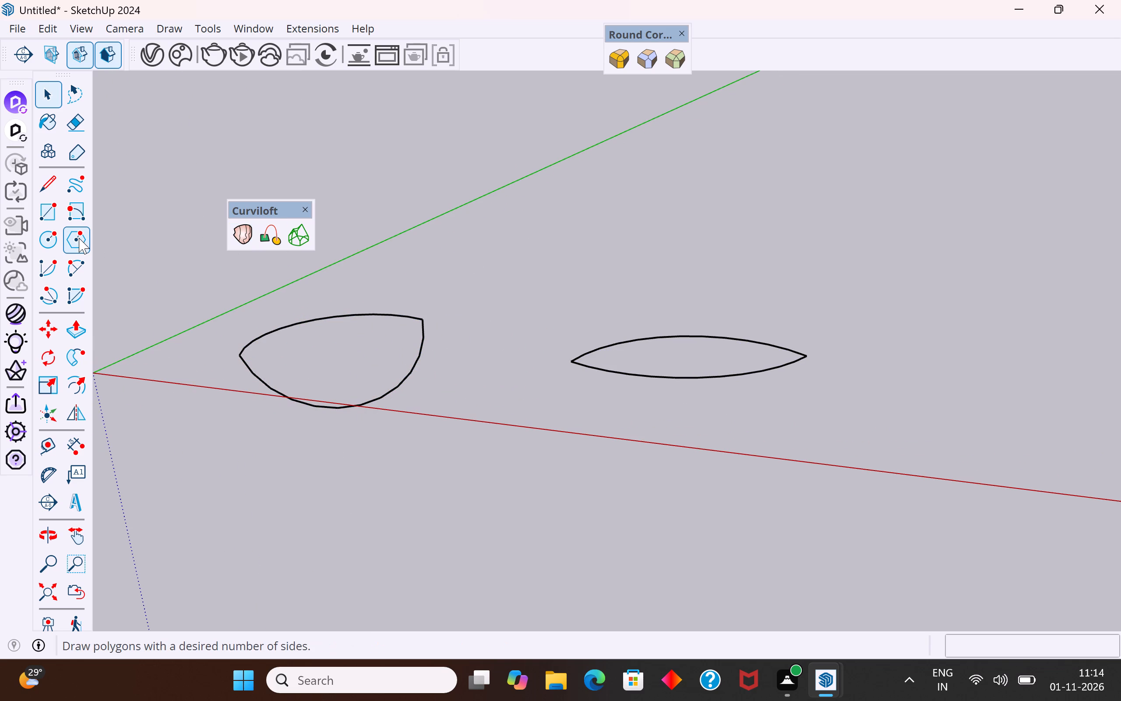
Draw an upright arc between the leaf outline's two tips, rising vertically with a bulge of about 3 ft 6 in.
click(77, 265)
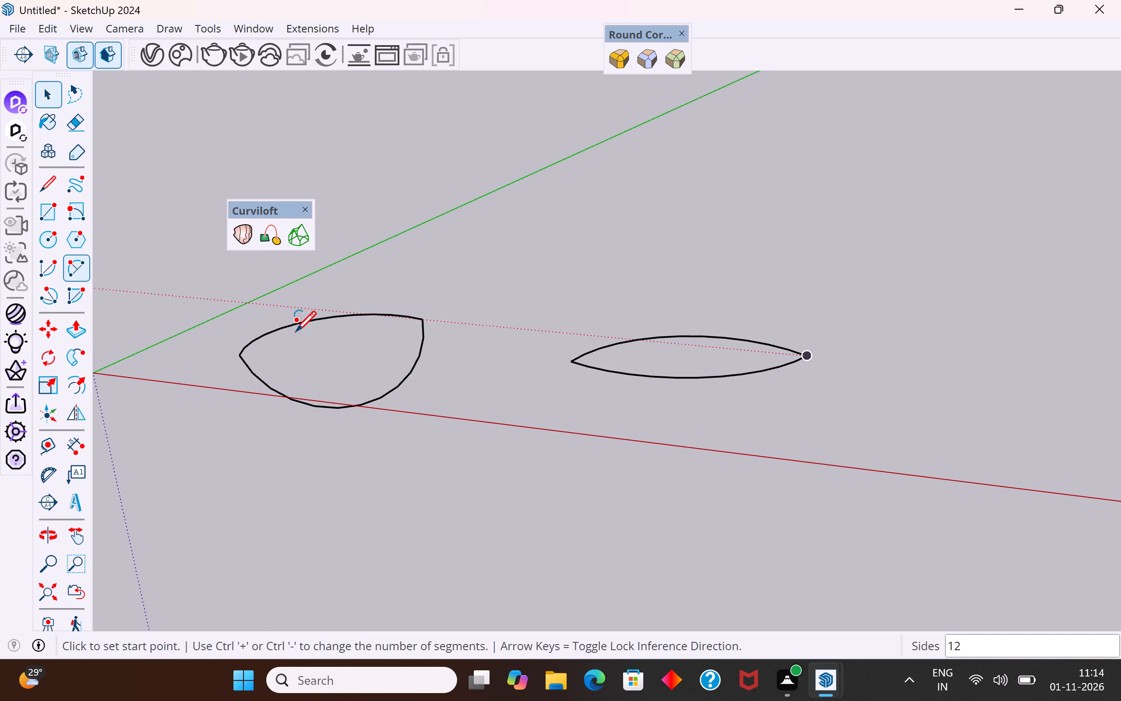
click(573, 357)
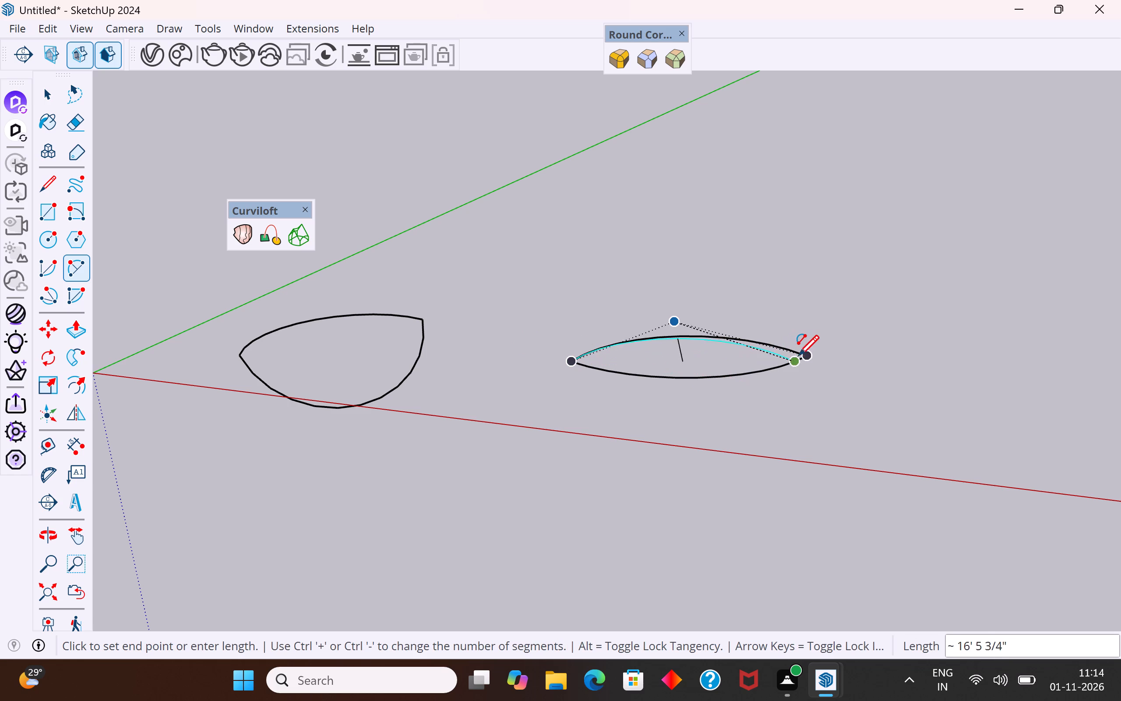
click(807, 355)
middle_drag(775, 319, 783, 304)
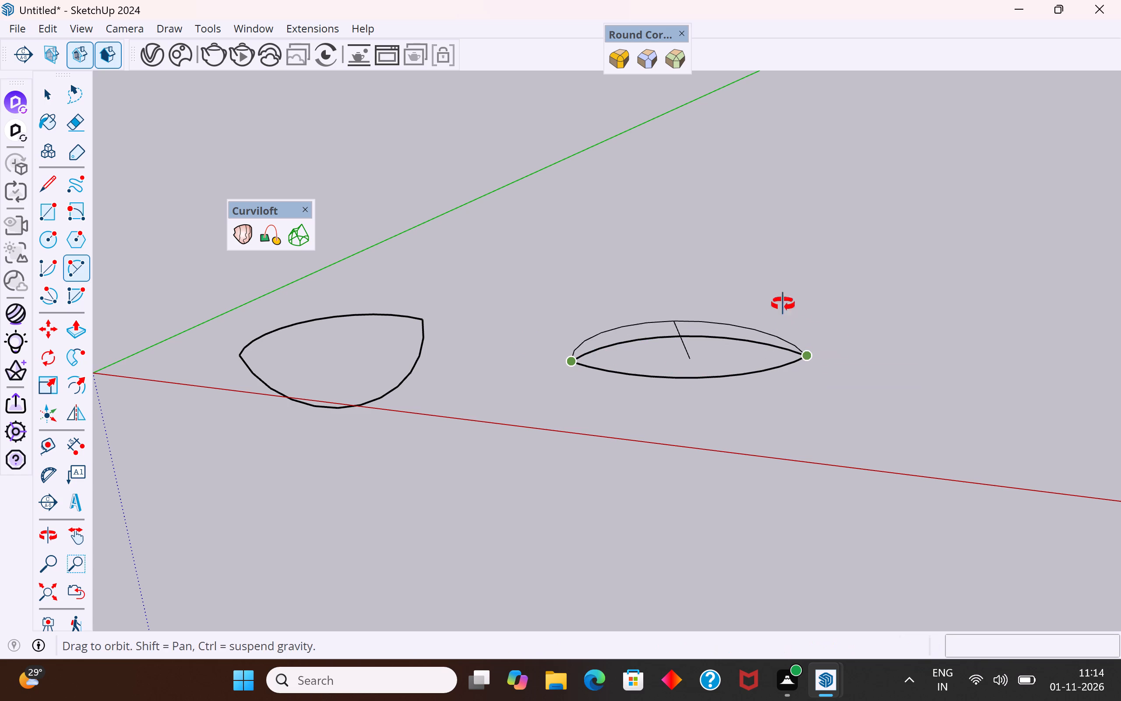
middle_drag(783, 304, 880, 202)
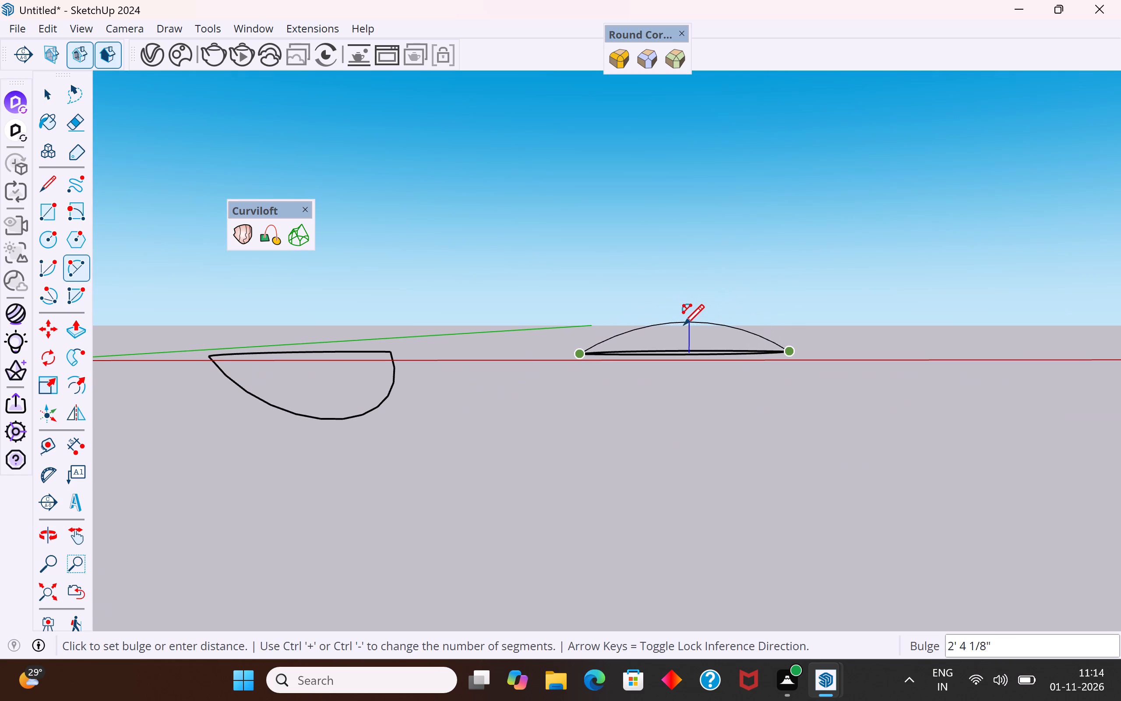
middle_drag(691, 312, 820, 408)
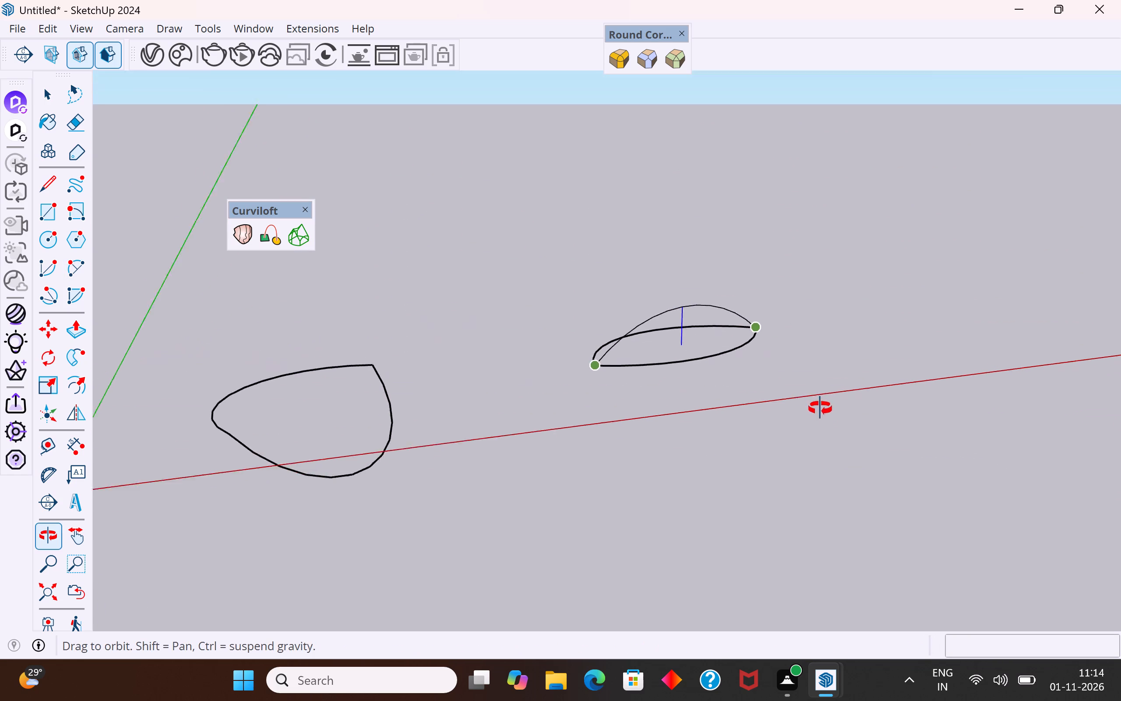
middle_drag(820, 408, 828, 419)
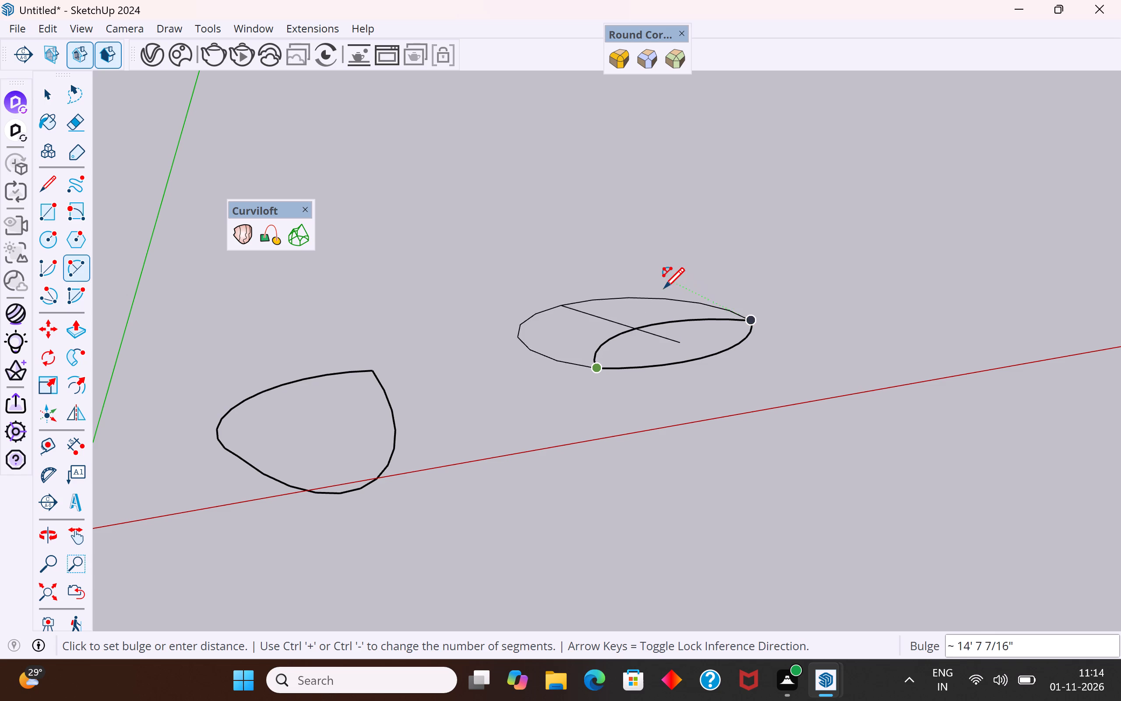
click(689, 300)
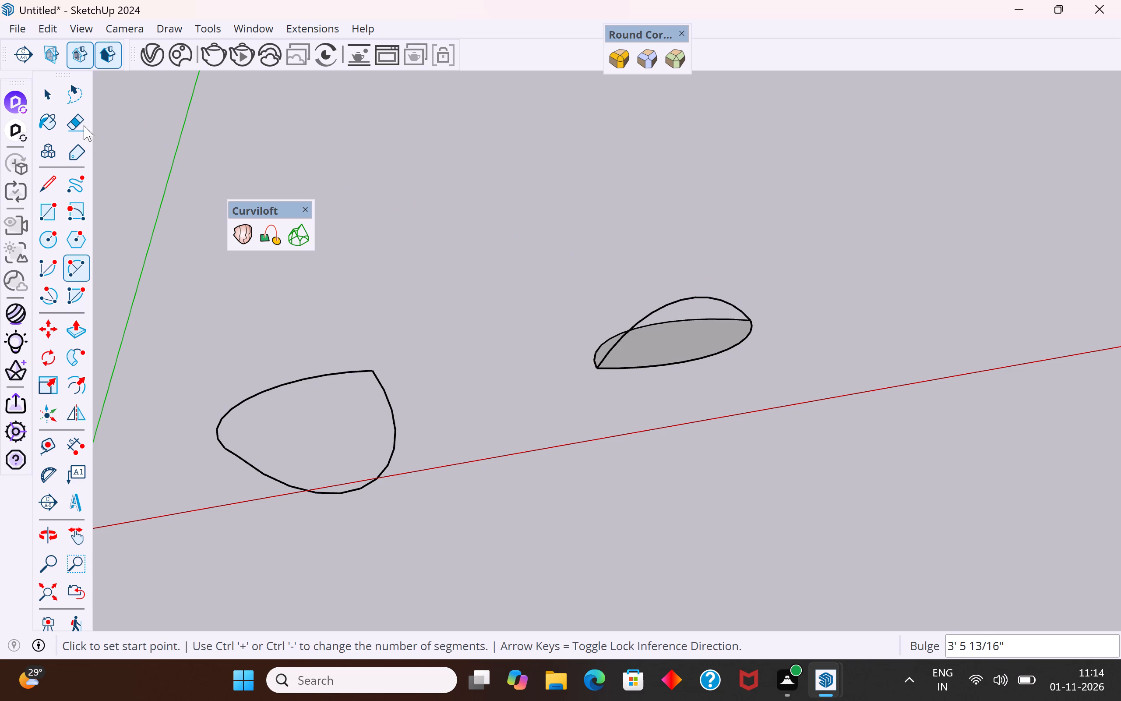
click(49, 97)
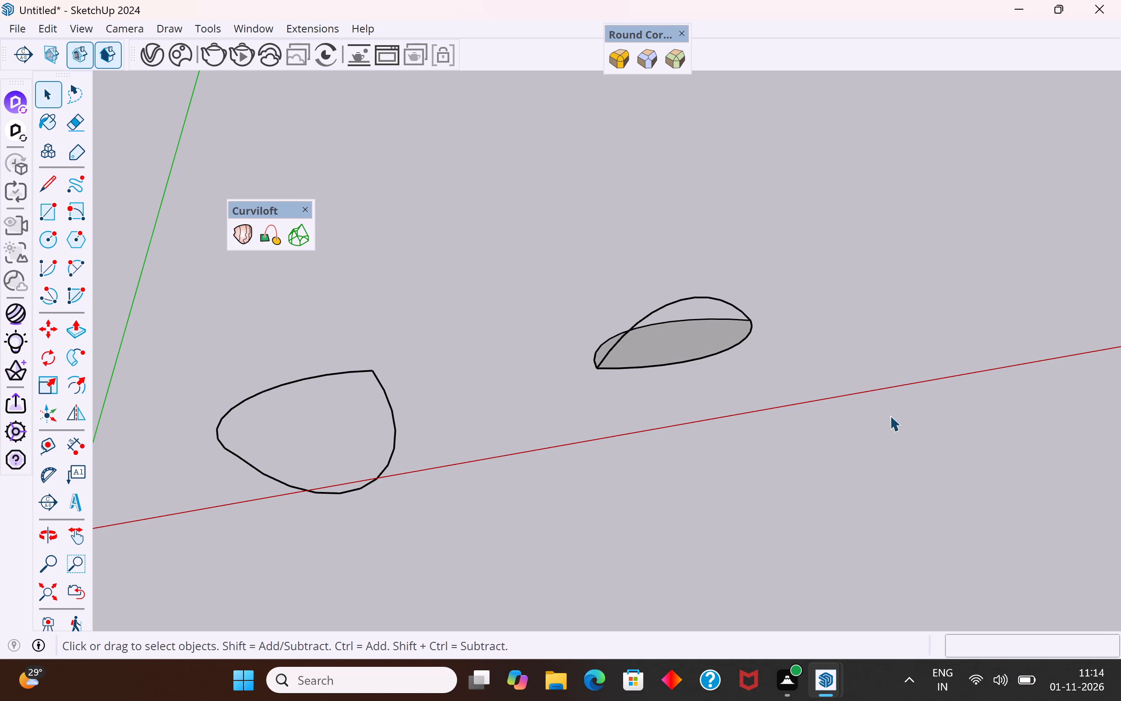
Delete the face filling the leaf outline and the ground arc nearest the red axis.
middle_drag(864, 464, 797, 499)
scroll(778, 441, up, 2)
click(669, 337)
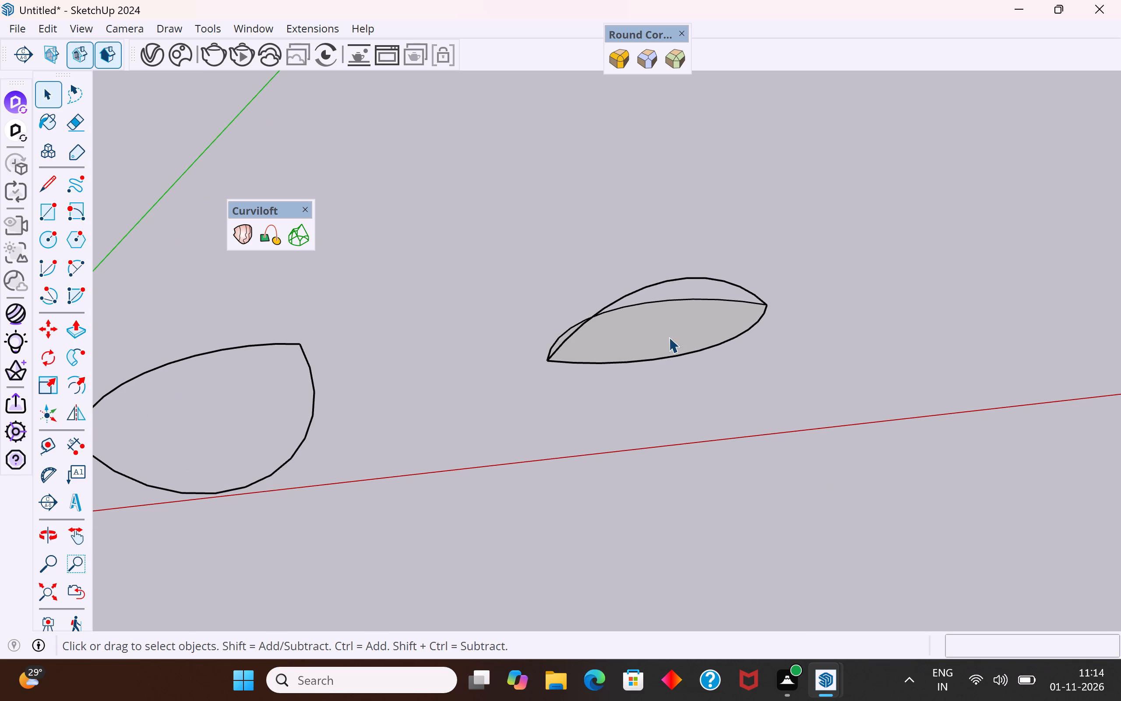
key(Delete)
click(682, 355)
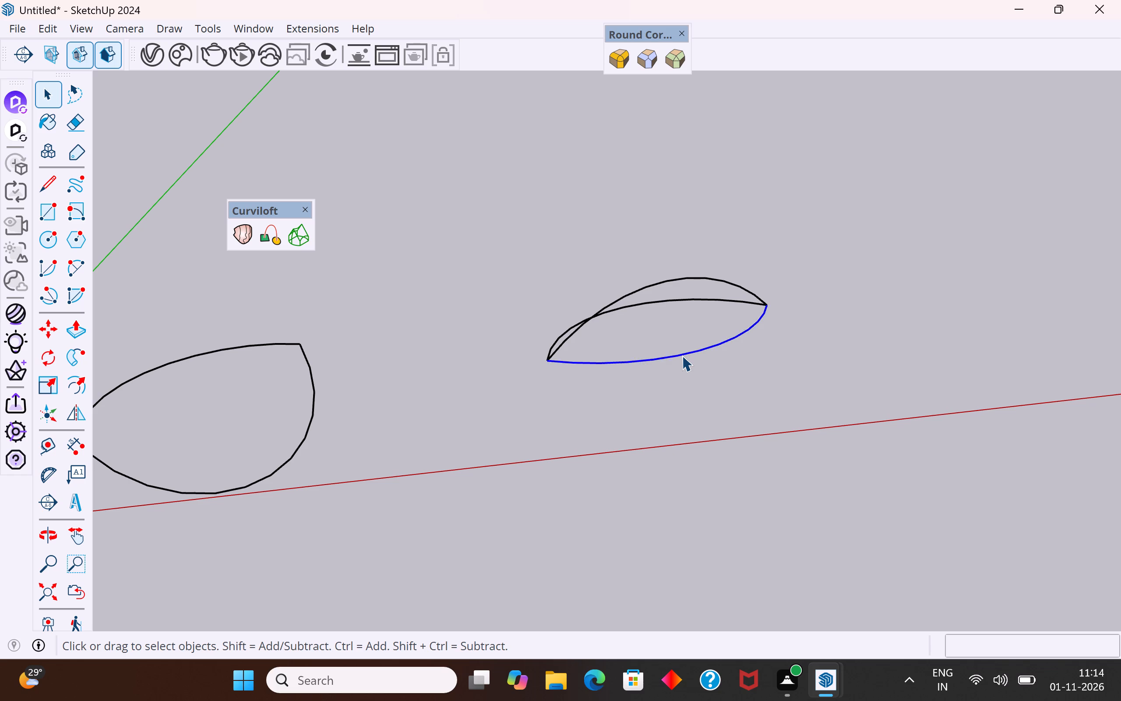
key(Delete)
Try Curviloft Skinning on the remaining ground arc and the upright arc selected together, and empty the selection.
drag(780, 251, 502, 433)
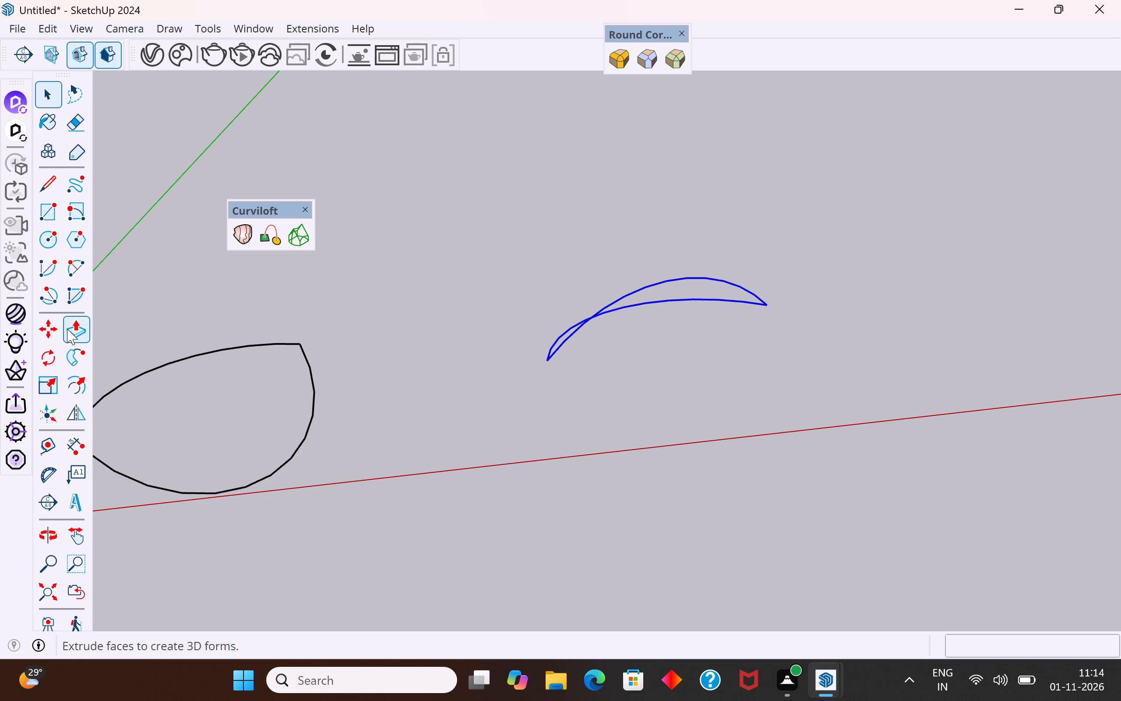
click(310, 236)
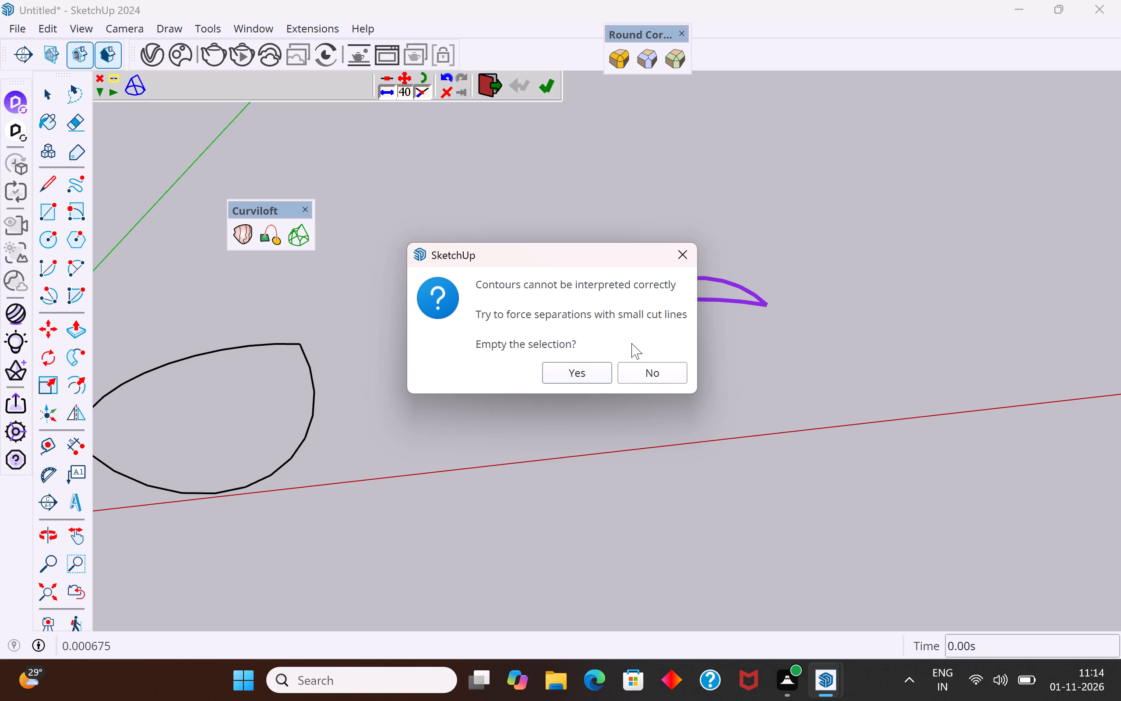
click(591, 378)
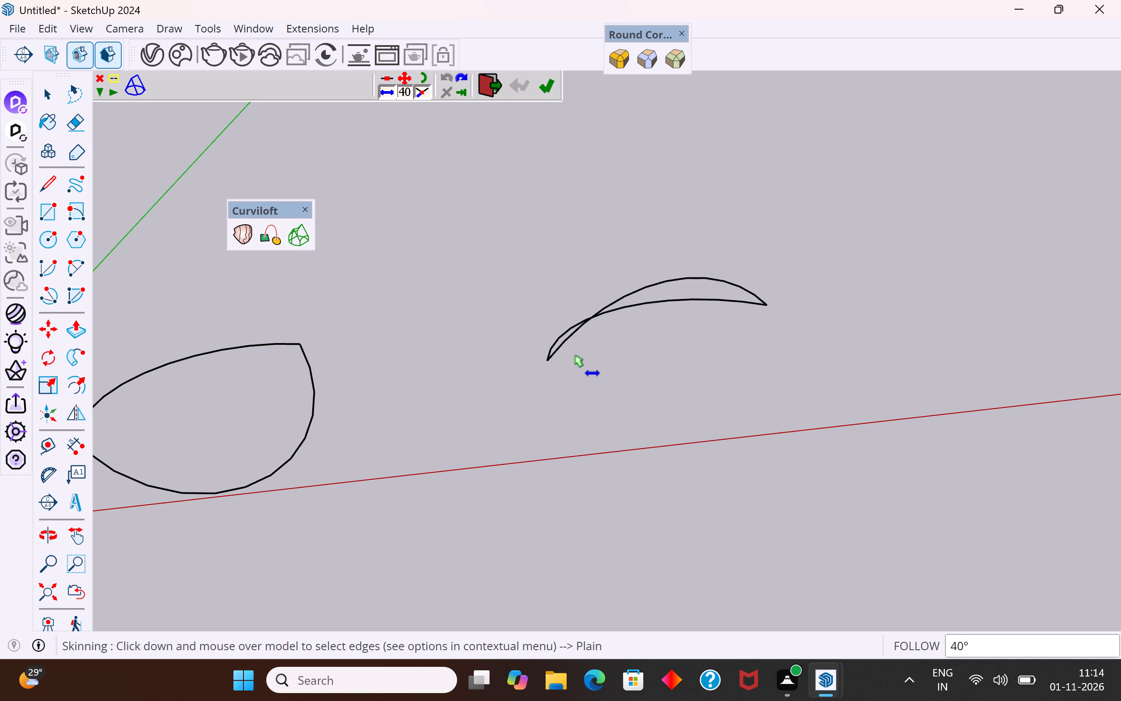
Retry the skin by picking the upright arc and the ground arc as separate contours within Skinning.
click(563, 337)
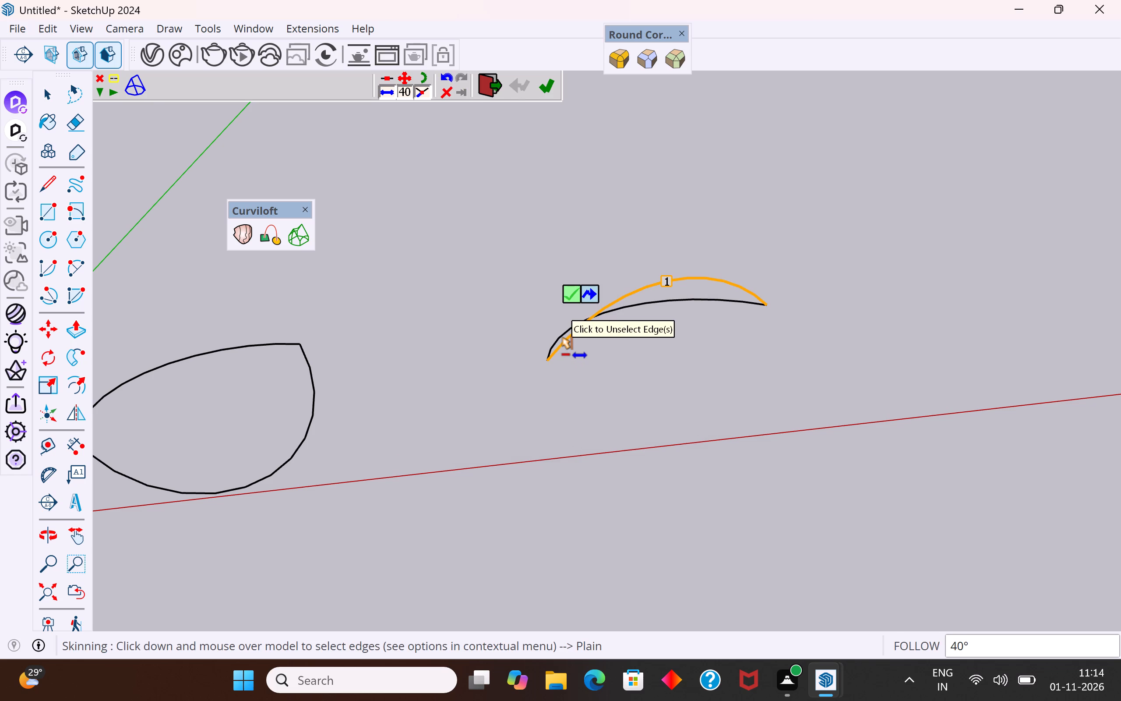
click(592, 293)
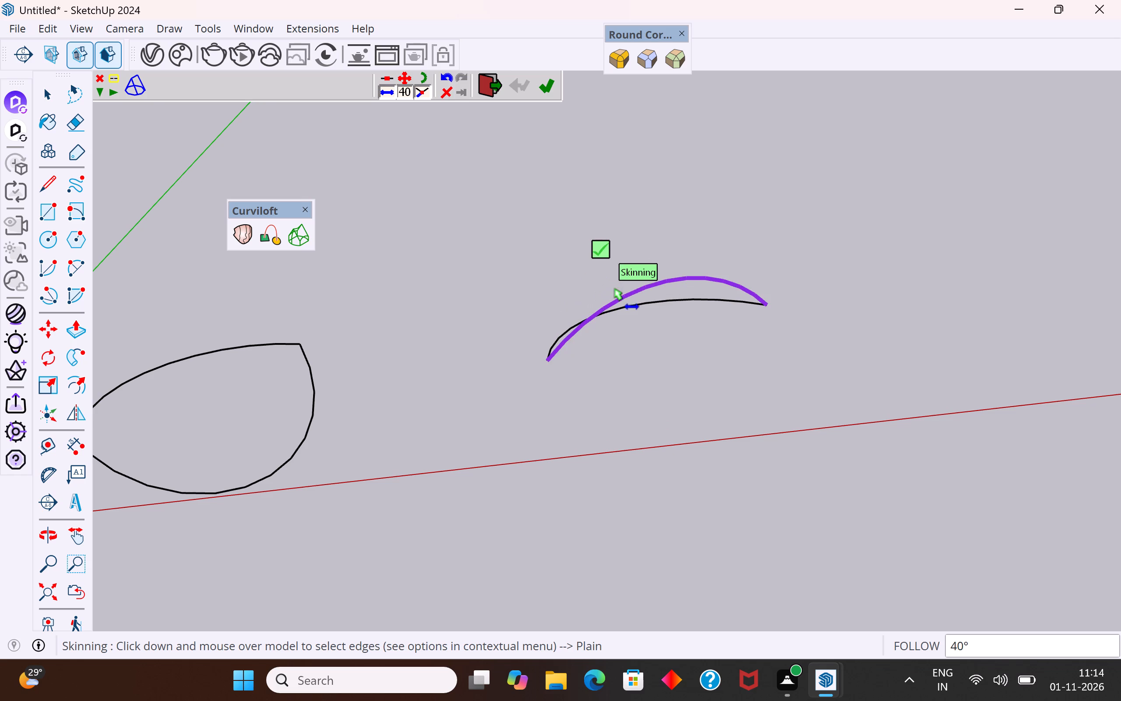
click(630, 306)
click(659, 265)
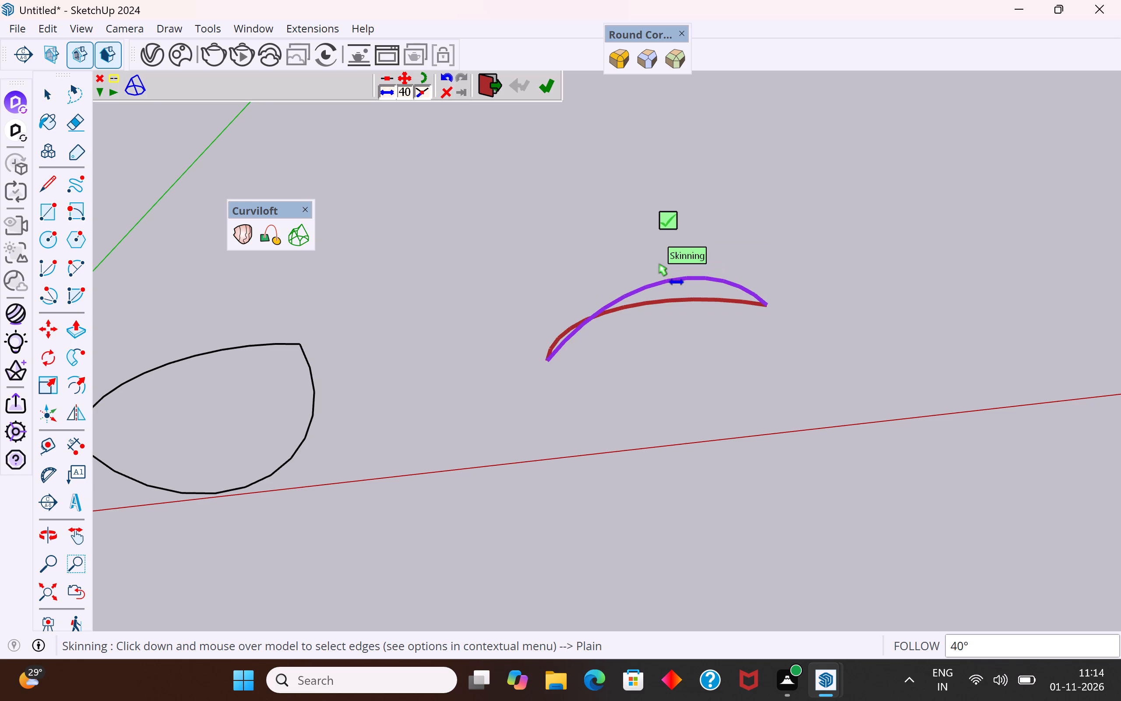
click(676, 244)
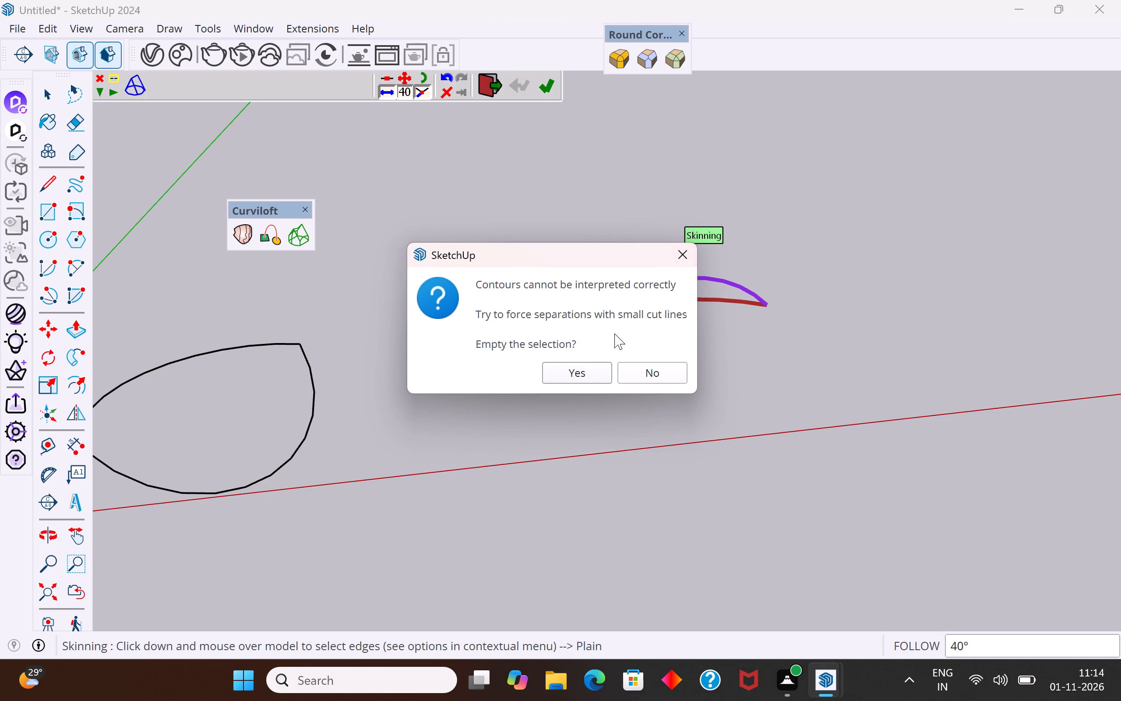
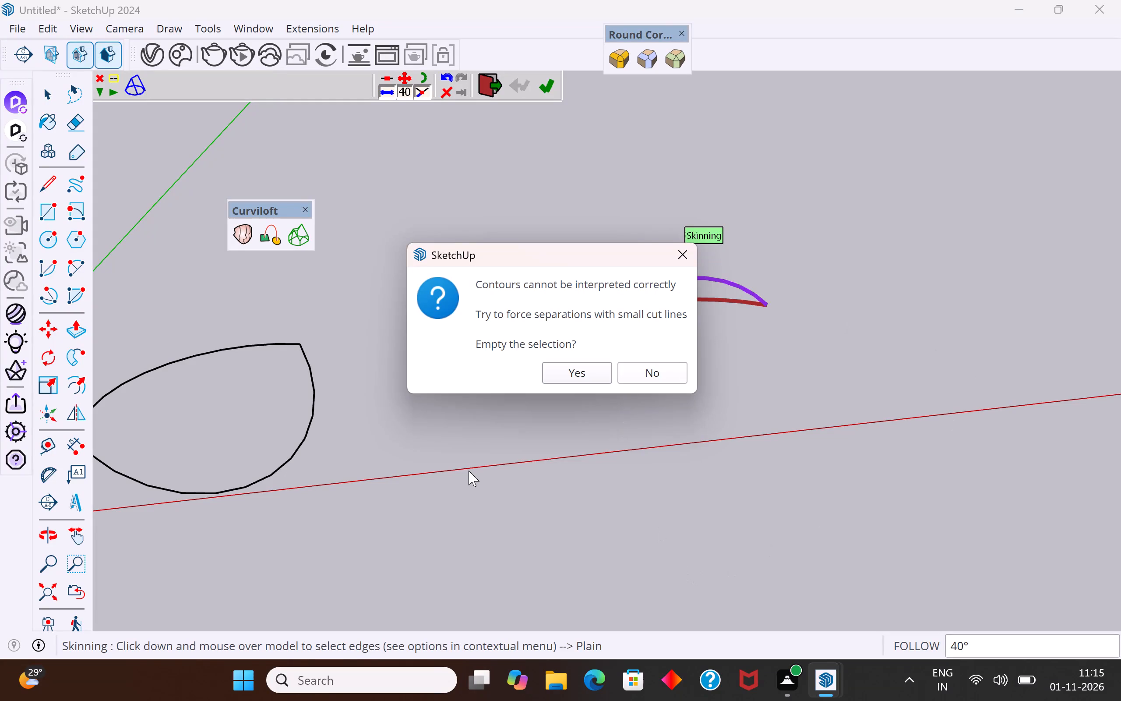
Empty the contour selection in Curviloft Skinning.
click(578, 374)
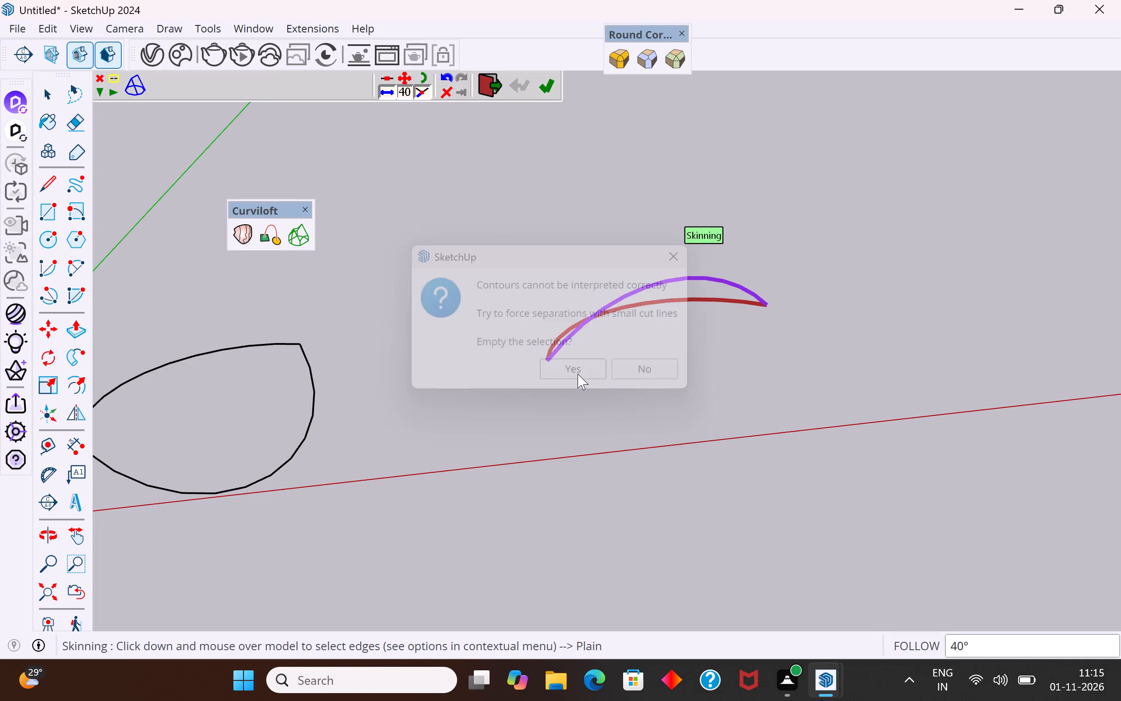
Draw a closed four-line loop between the arcs and red axis, first line about 17 ft 9 in, with the fourth corner raised above ground.
scroll(581, 363, down, 4)
middle_drag(592, 399, 601, 510)
scroll(743, 371, up, 4)
middle_drag(755, 234, 597, 186)
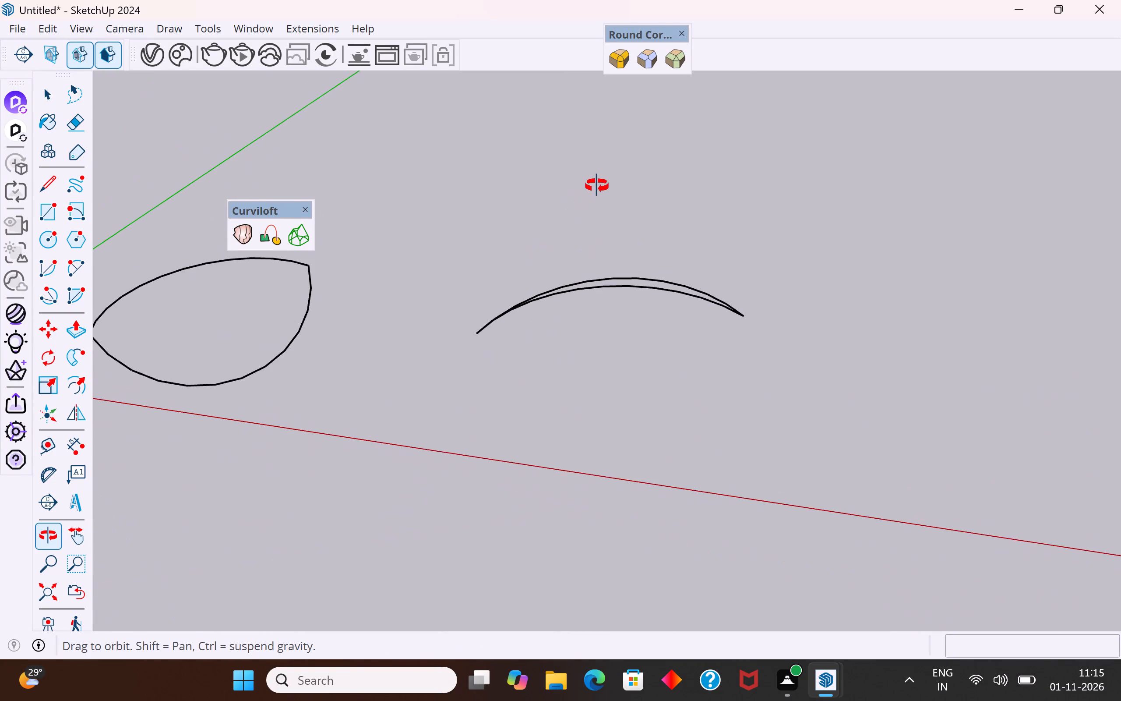
middle_drag(597, 186, 599, 185)
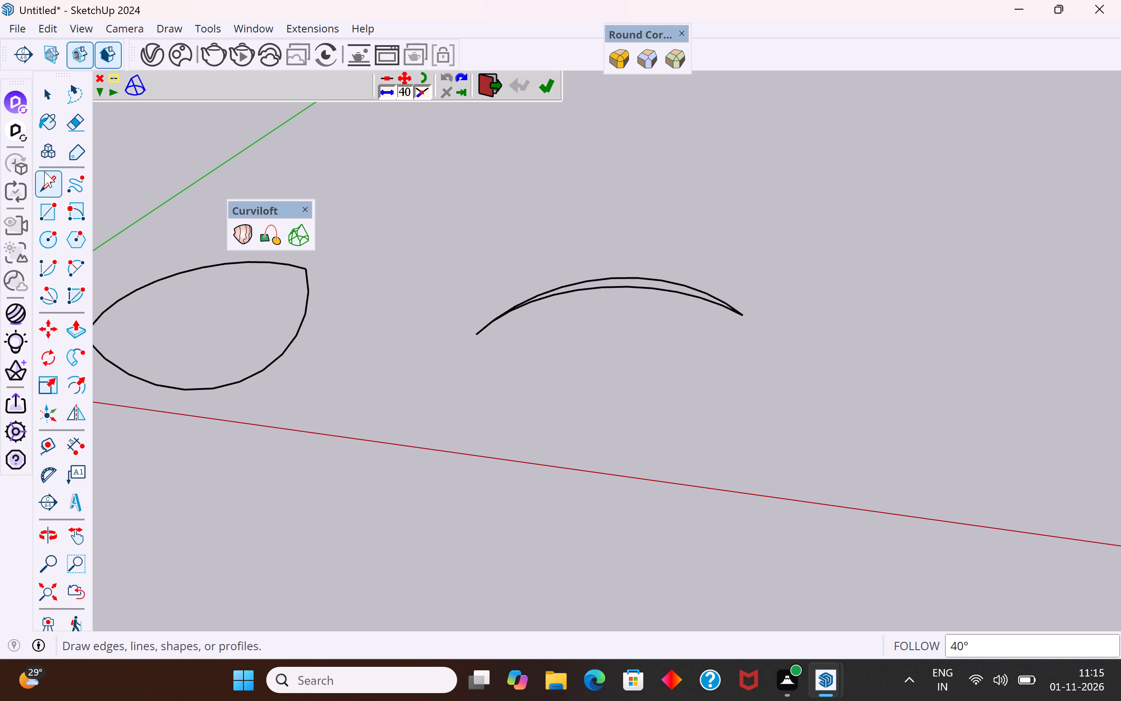
click(57, 177)
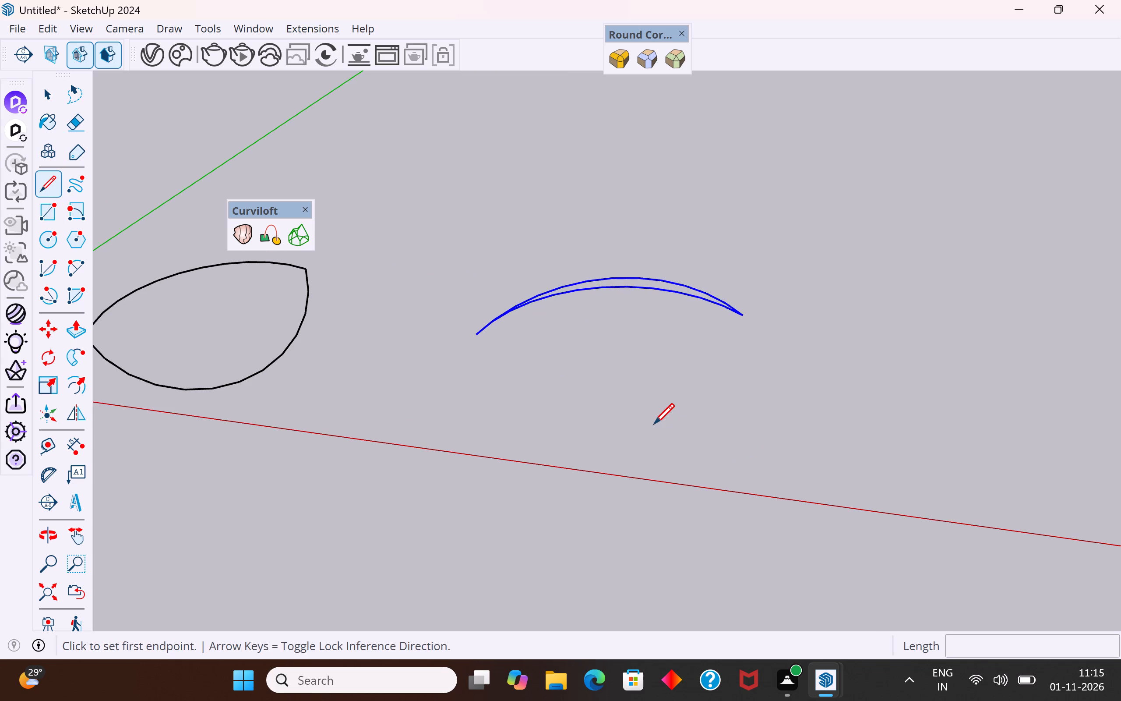
click(528, 431)
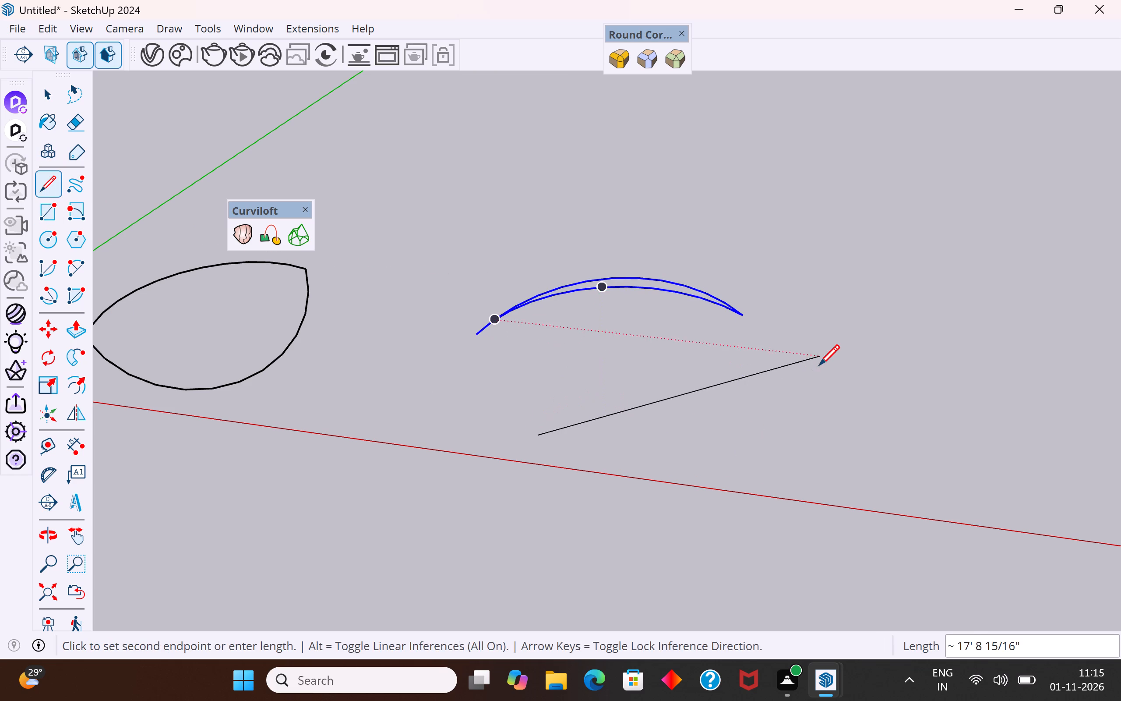
click(819, 365)
click(857, 481)
middle_drag(747, 390, 865, 202)
scroll(747, 390, up, 1)
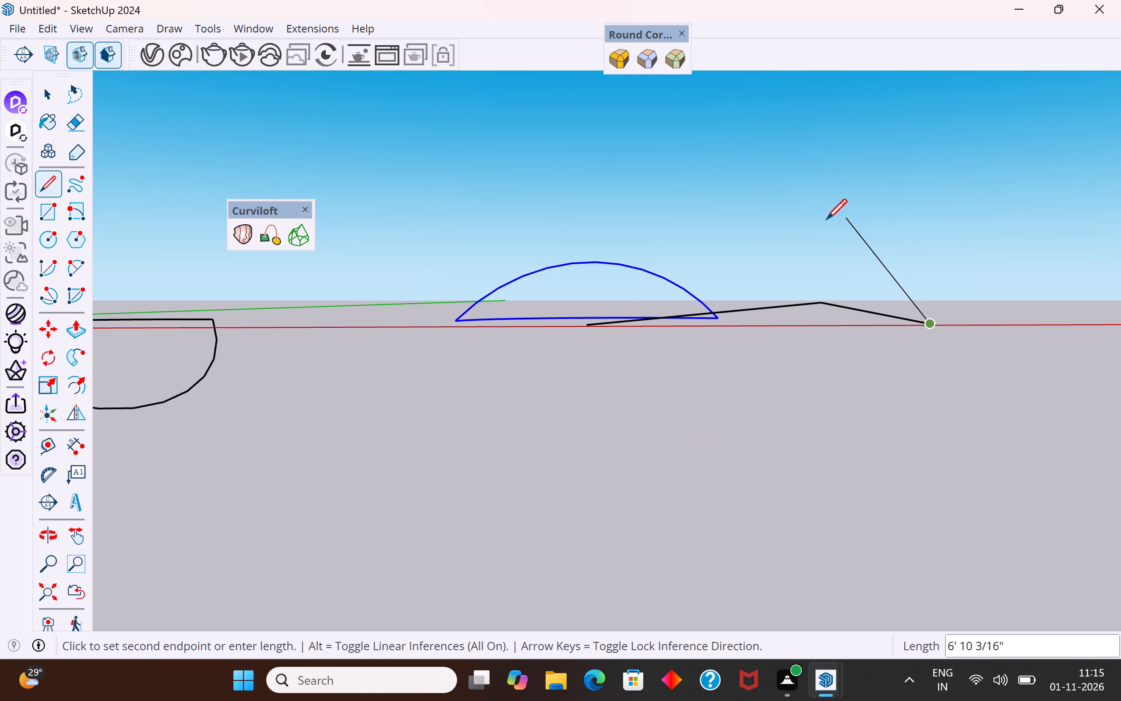
click(764, 202)
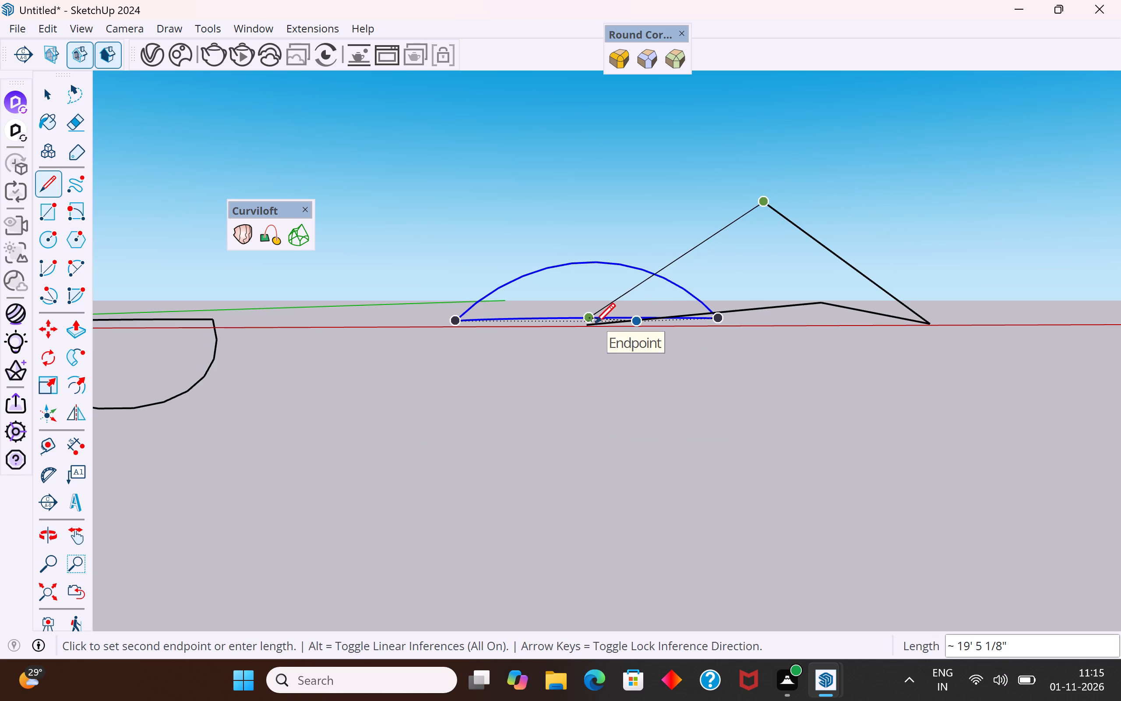
click(590, 325)
middle_drag(811, 381, 713, 536)
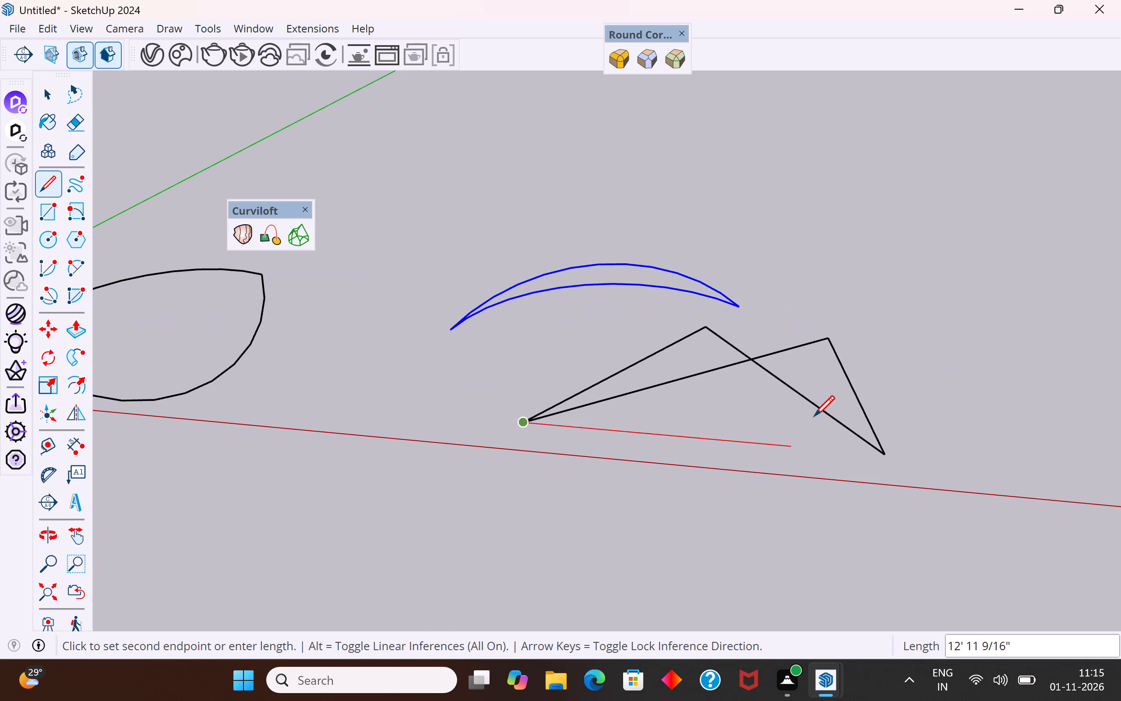
click(49, 103)
Draw a diagonal line about 12 ft 5 in from the loop's raised corner to the opposite ground corner, forming two triangular faces.
middle_drag(700, 539, 384, 534)
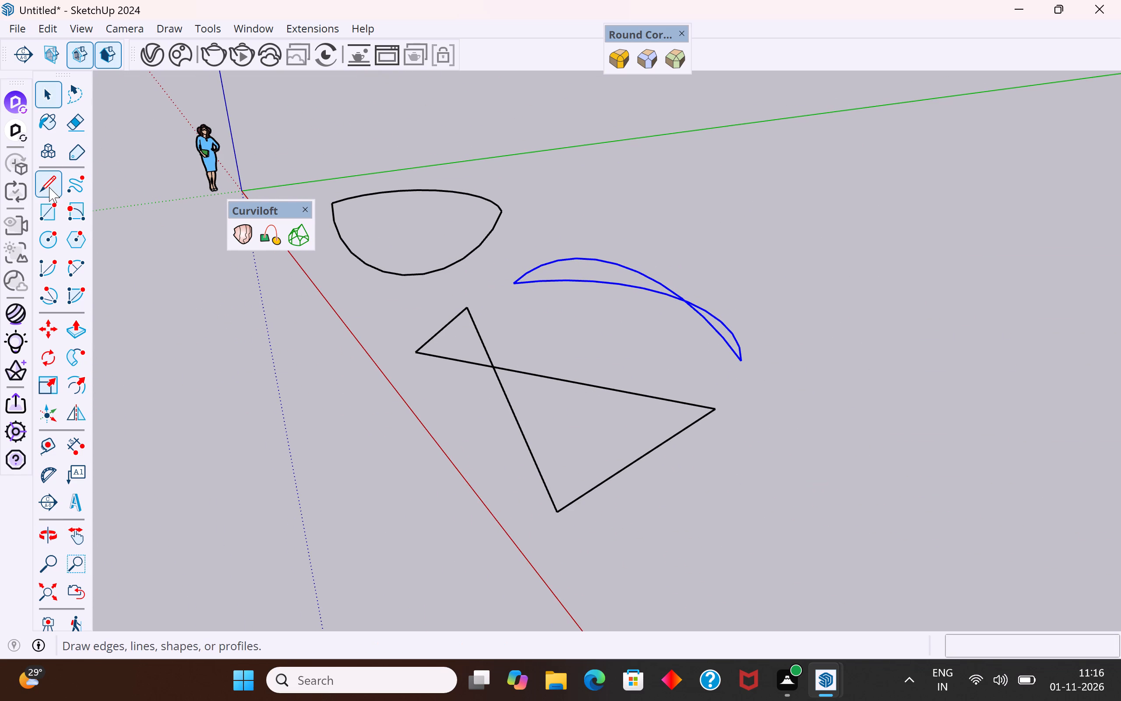
click(47, 187)
click(467, 309)
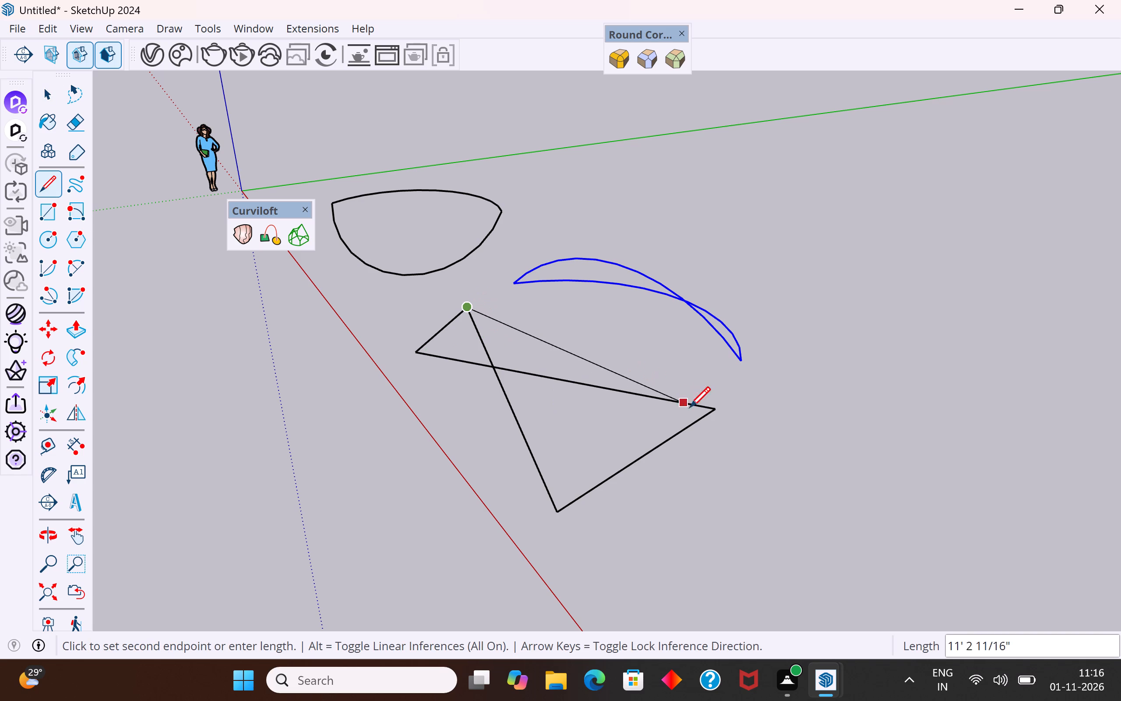
click(718, 411)
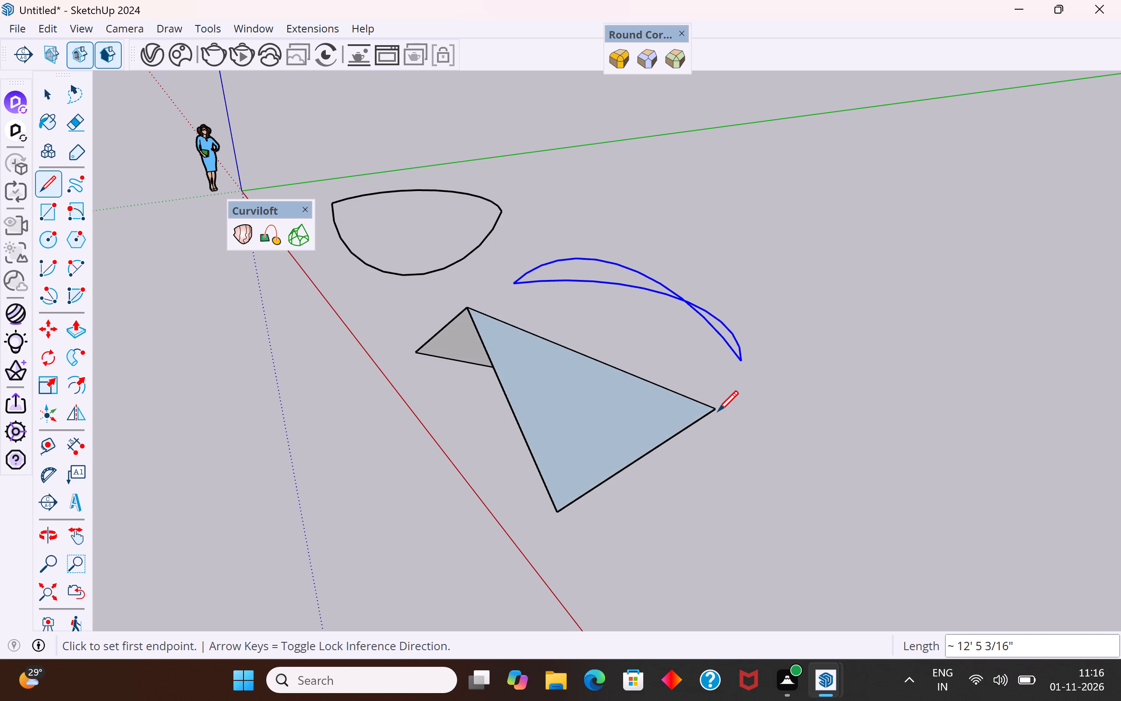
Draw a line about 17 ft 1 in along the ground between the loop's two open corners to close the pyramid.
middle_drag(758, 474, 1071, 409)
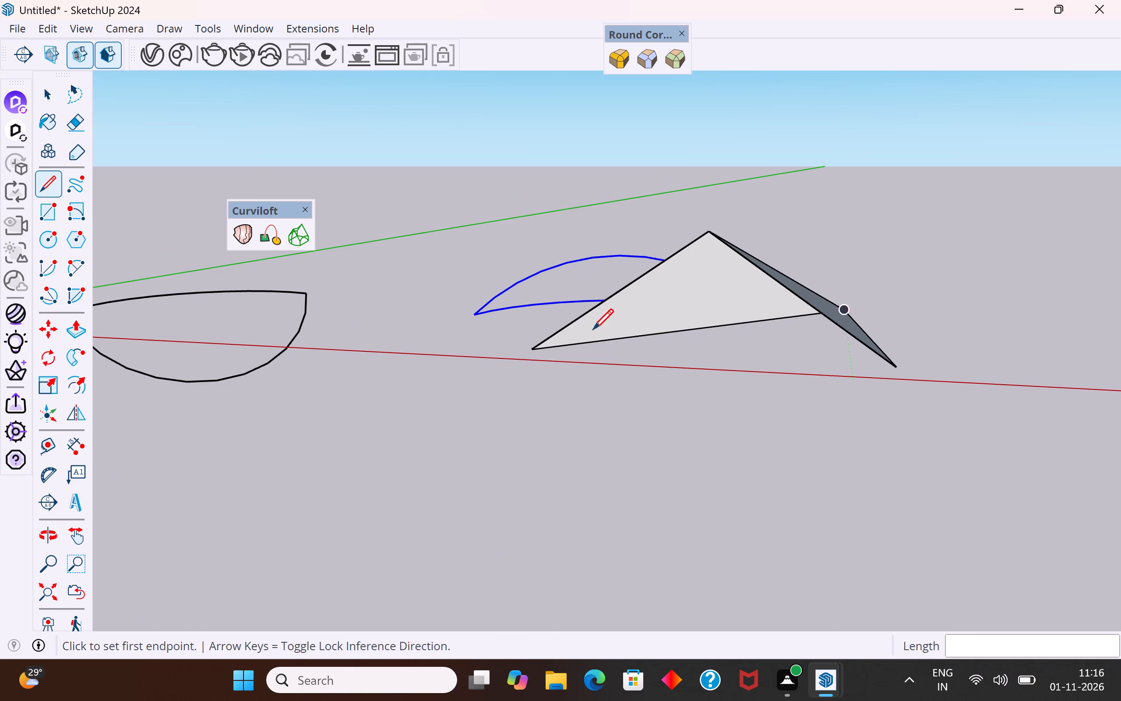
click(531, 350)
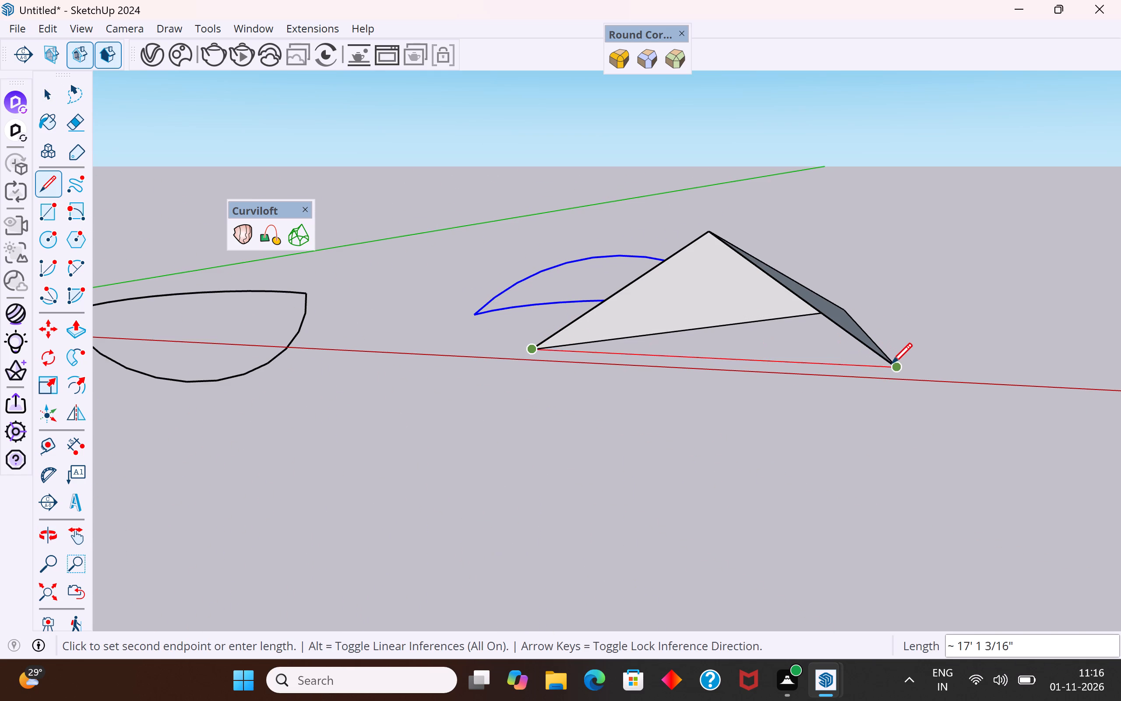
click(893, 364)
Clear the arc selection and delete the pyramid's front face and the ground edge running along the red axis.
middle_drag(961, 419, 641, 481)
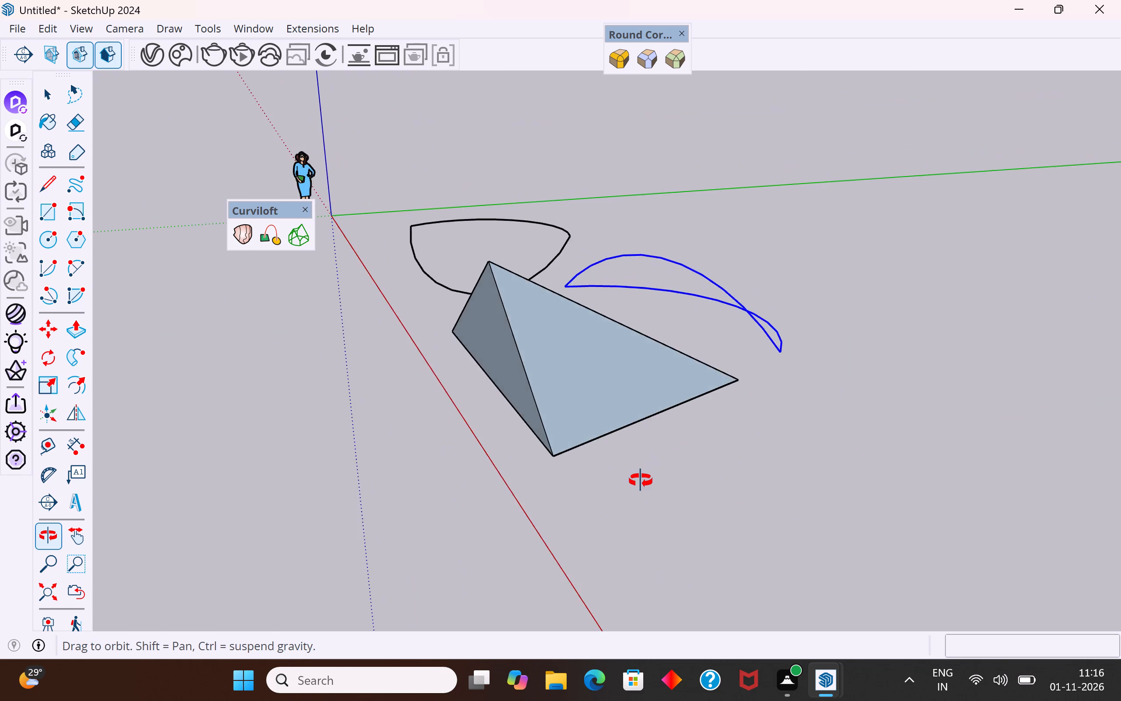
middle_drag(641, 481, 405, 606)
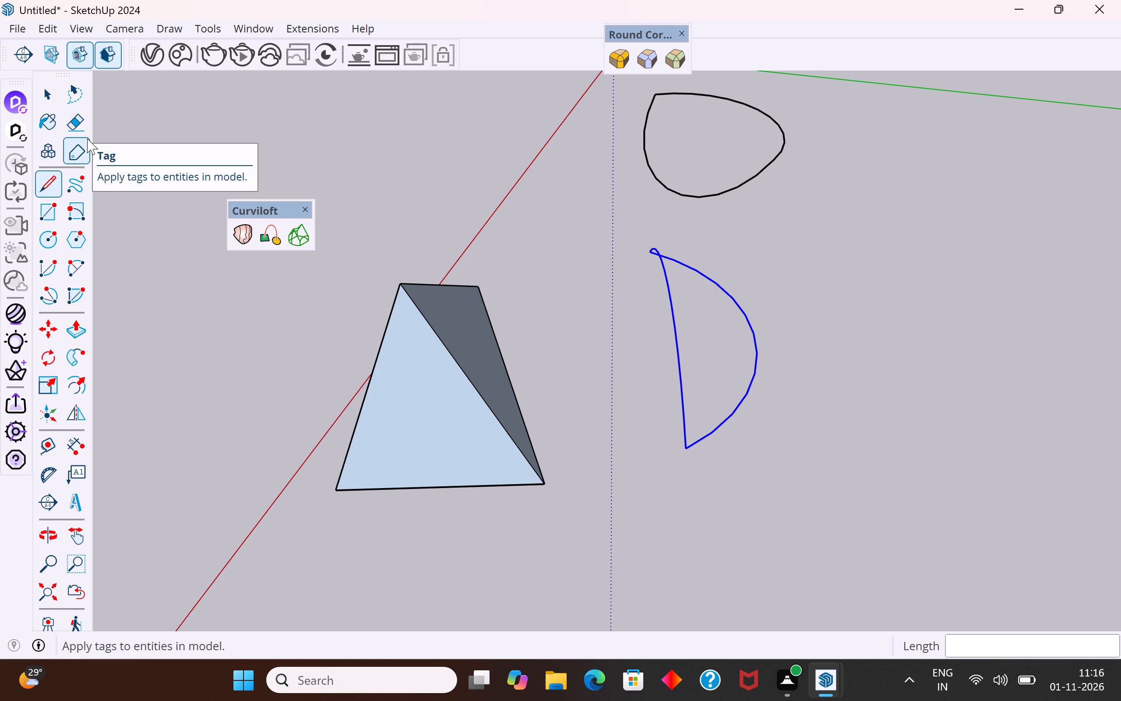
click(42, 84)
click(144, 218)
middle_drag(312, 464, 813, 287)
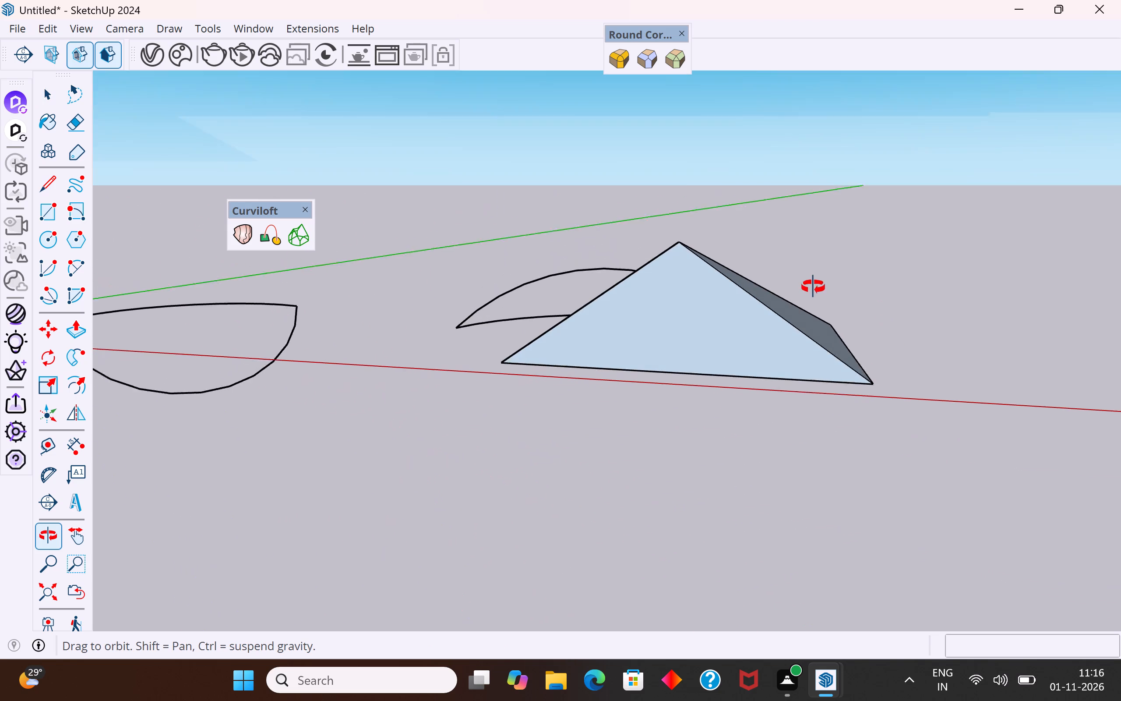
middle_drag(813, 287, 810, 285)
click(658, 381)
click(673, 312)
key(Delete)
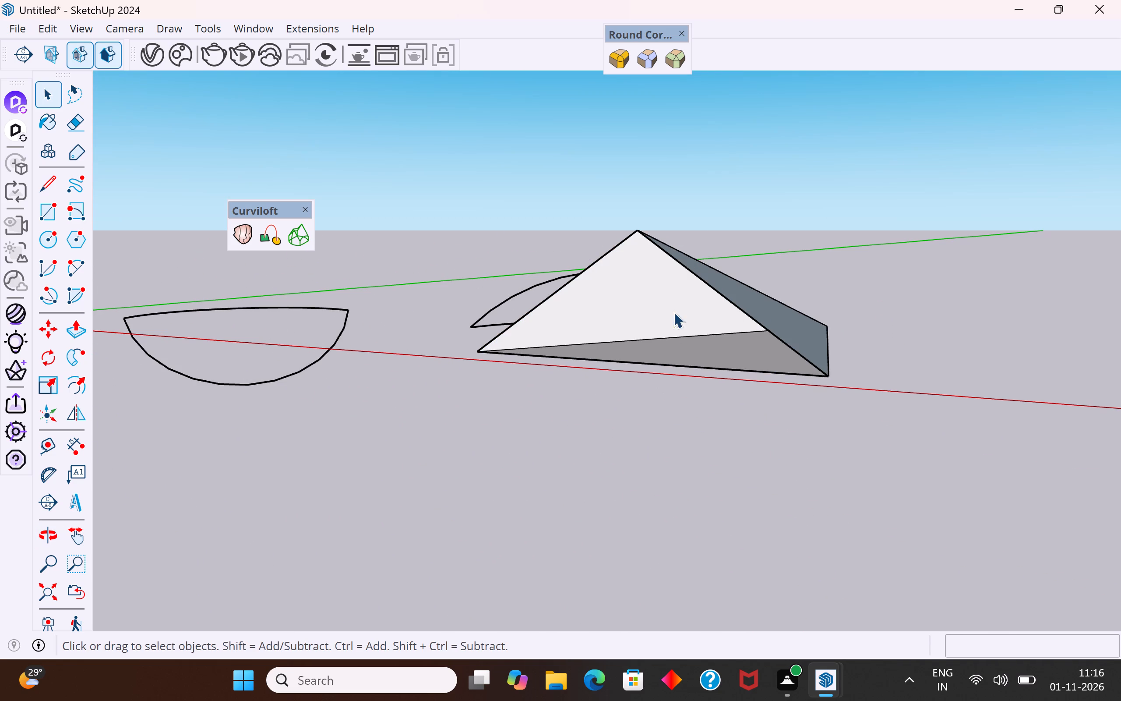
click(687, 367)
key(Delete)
Select the larger triangular face and examine the folded pair of triangles and the two arcs from several angles.
middle_drag(759, 358, 754, 383)
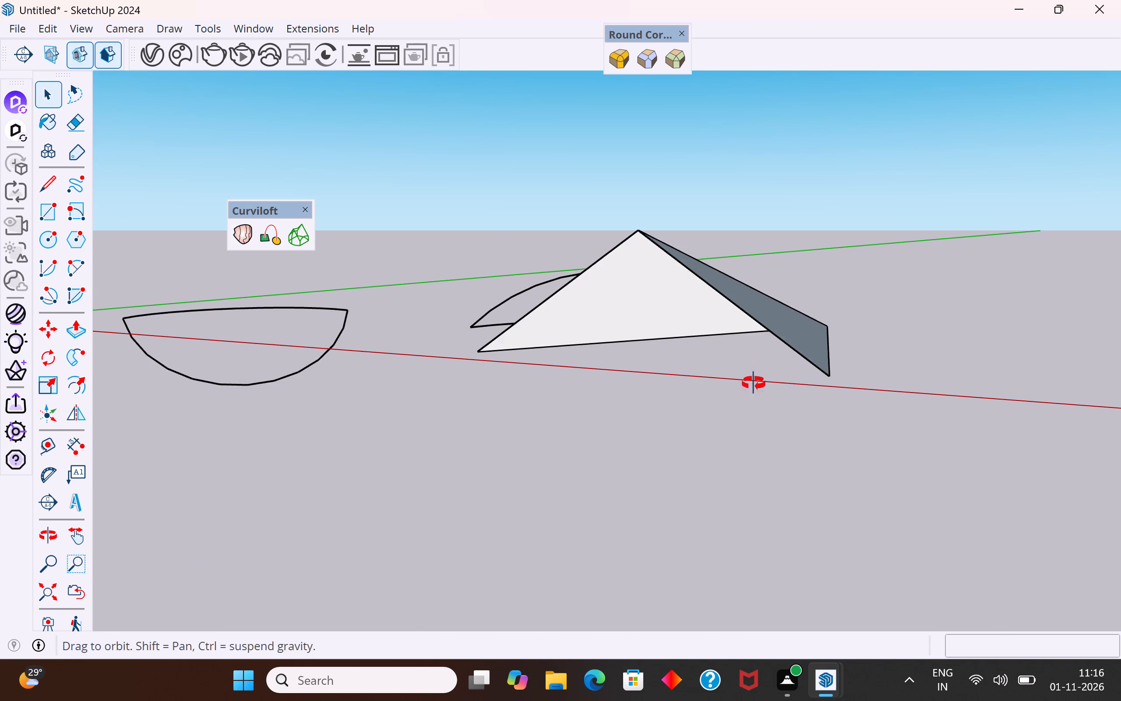
middle_drag(754, 383, 517, 478)
click(548, 436)
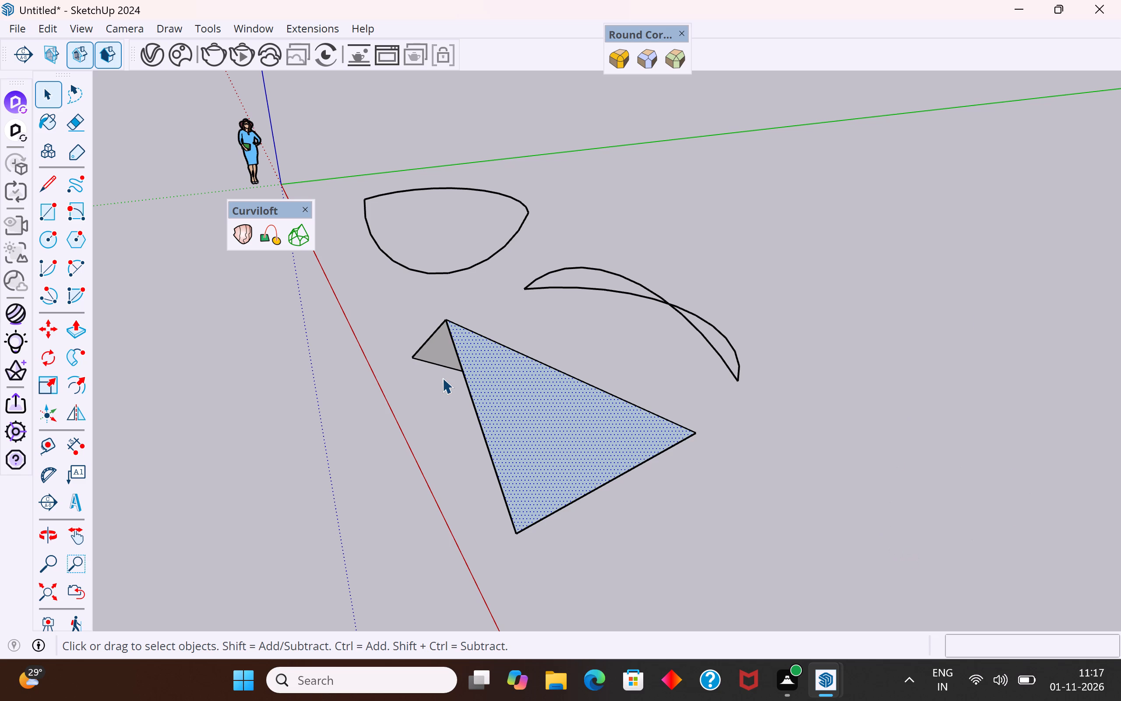
scroll(442, 378, down, 5)
middle_drag(378, 392, 631, 315)
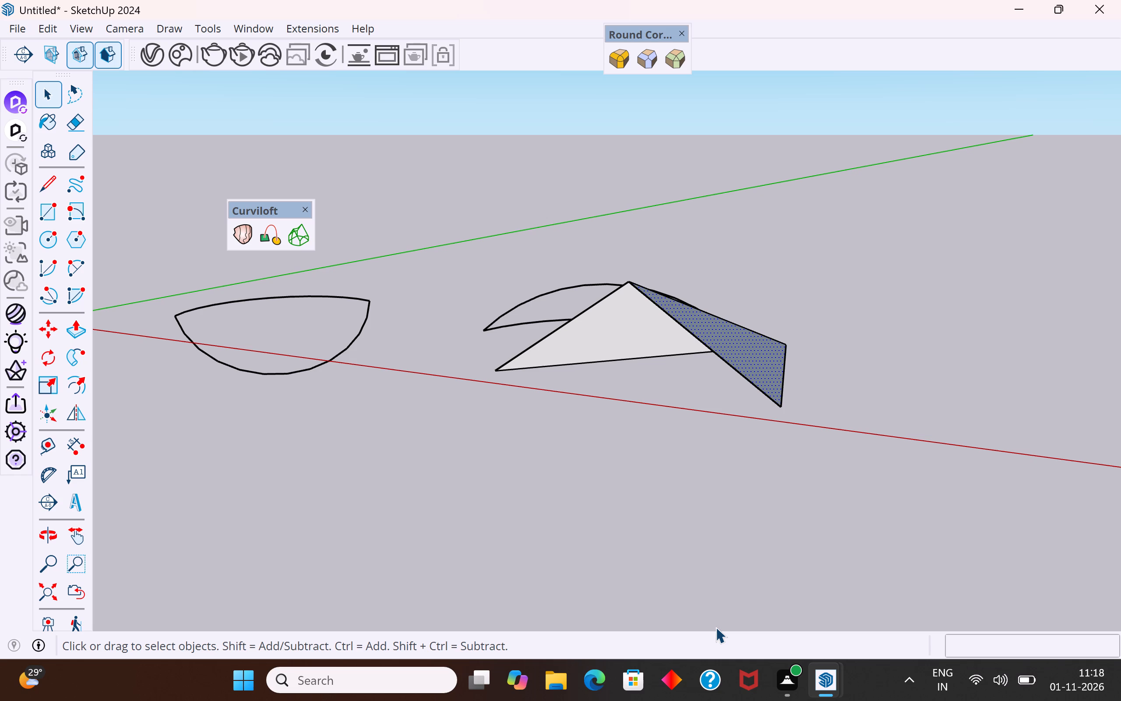
scroll(442, 284, down, 4)
middle_drag(442, 285, 892, 472)
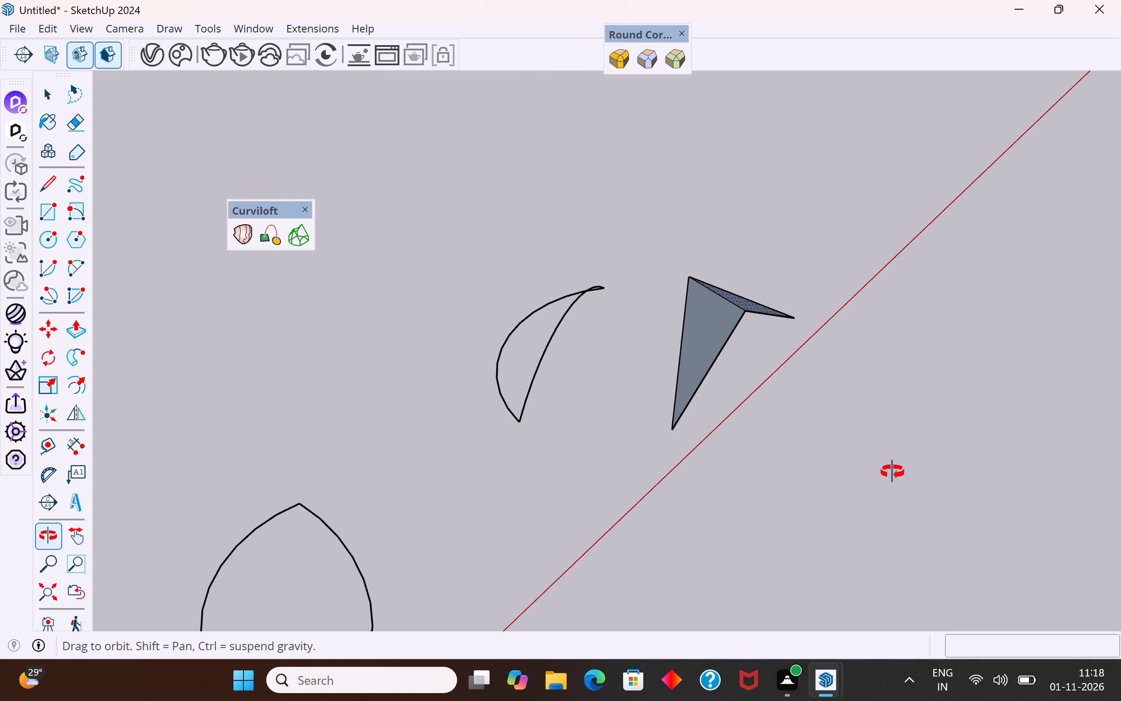
middle_drag(892, 472, 849, 307)
scroll(849, 307, up, 6)
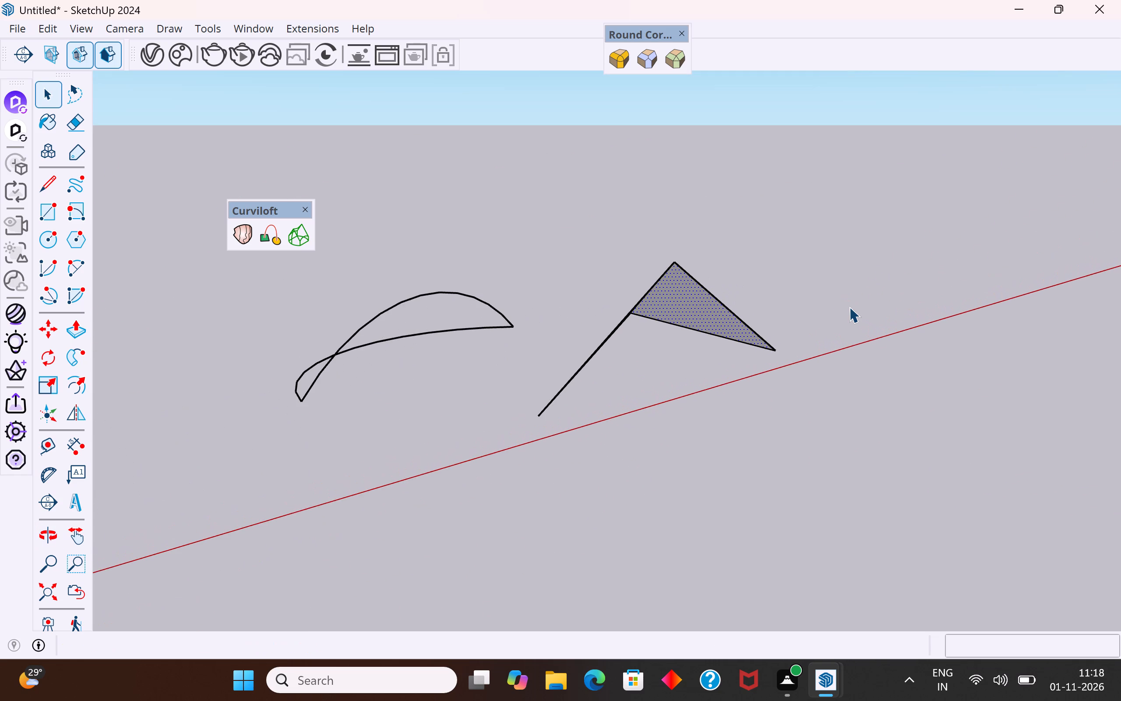
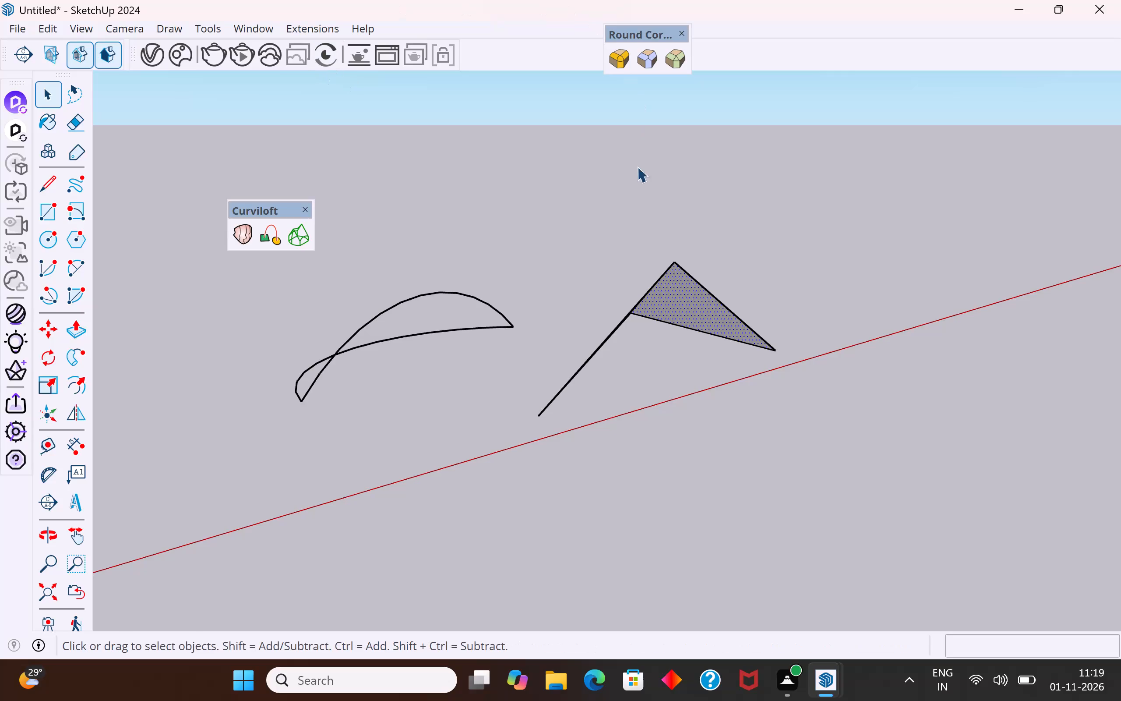
Select and delete the two joined arcs together with the folded pair of triangular faces.
scroll(651, 329, down, 3)
scroll(623, 379, up, 1)
middle_drag(635, 409, 919, 473)
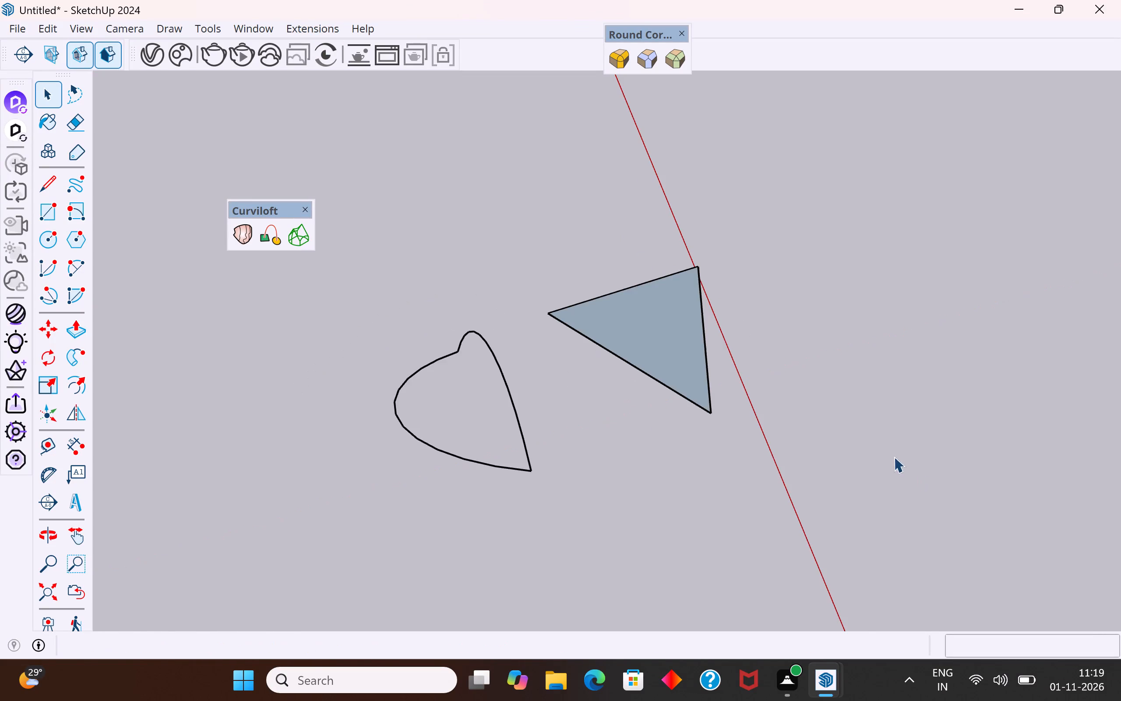
scroll(680, 323, up, 3)
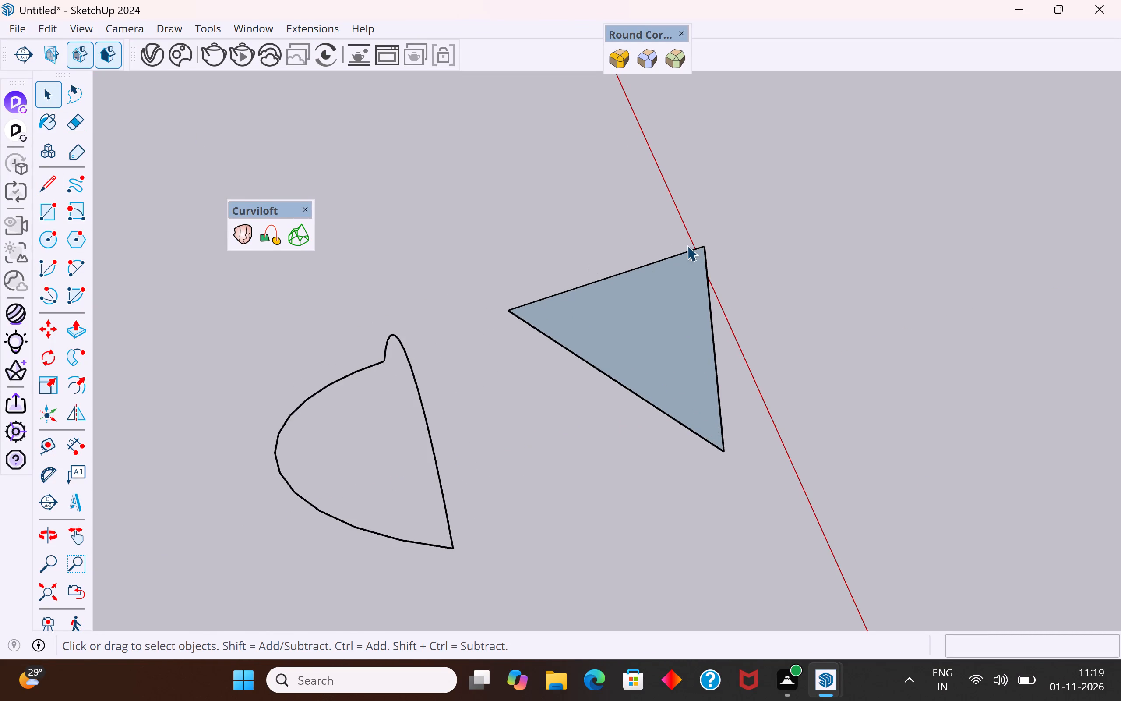
drag(843, 224, 339, 522)
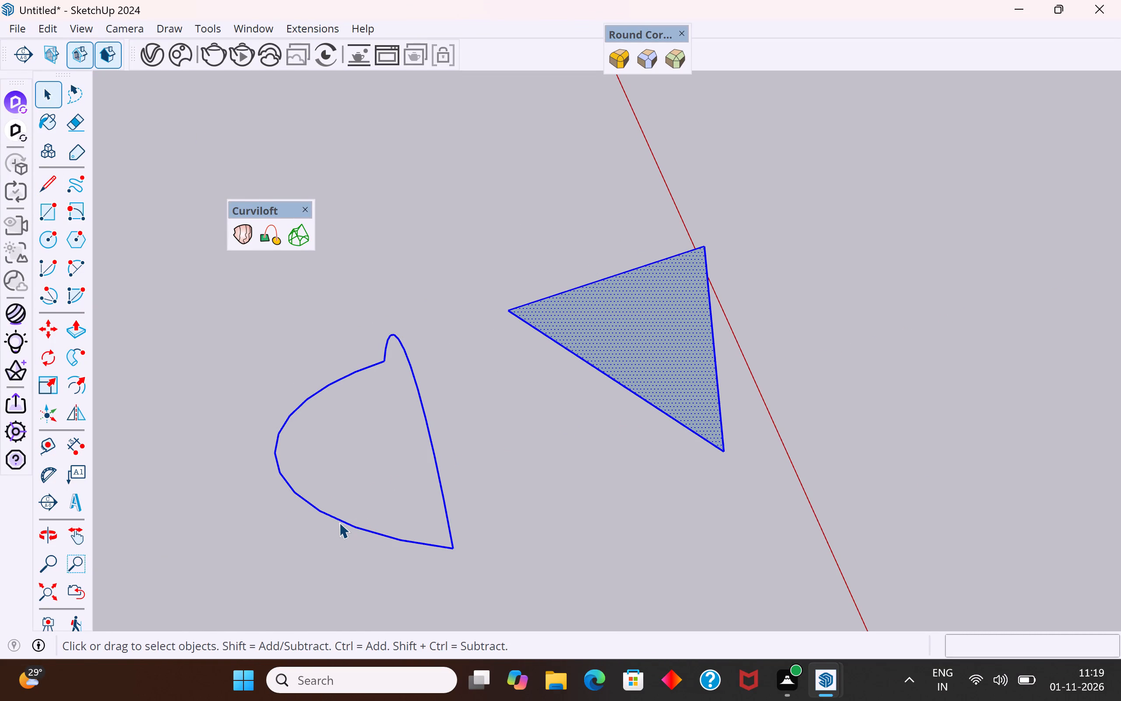
key(Delete)
Delete the remaining closed curve loop beside the scale figure near the origin.
scroll(339, 522, down, 2)
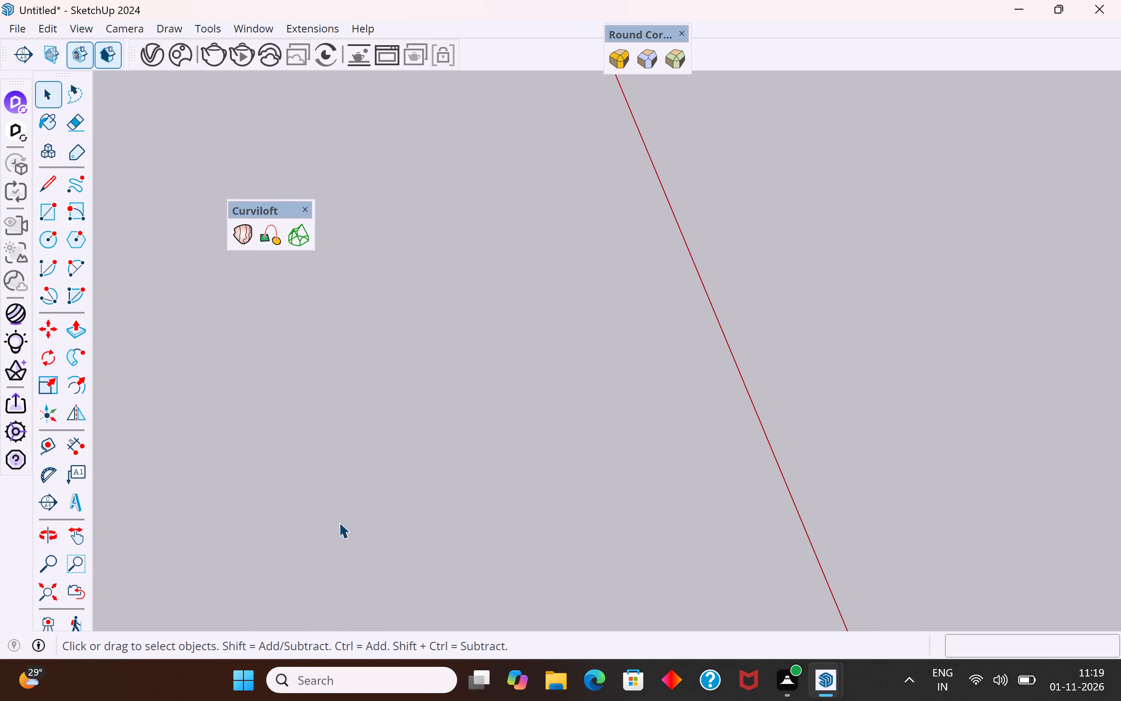
scroll(339, 522, down, 2)
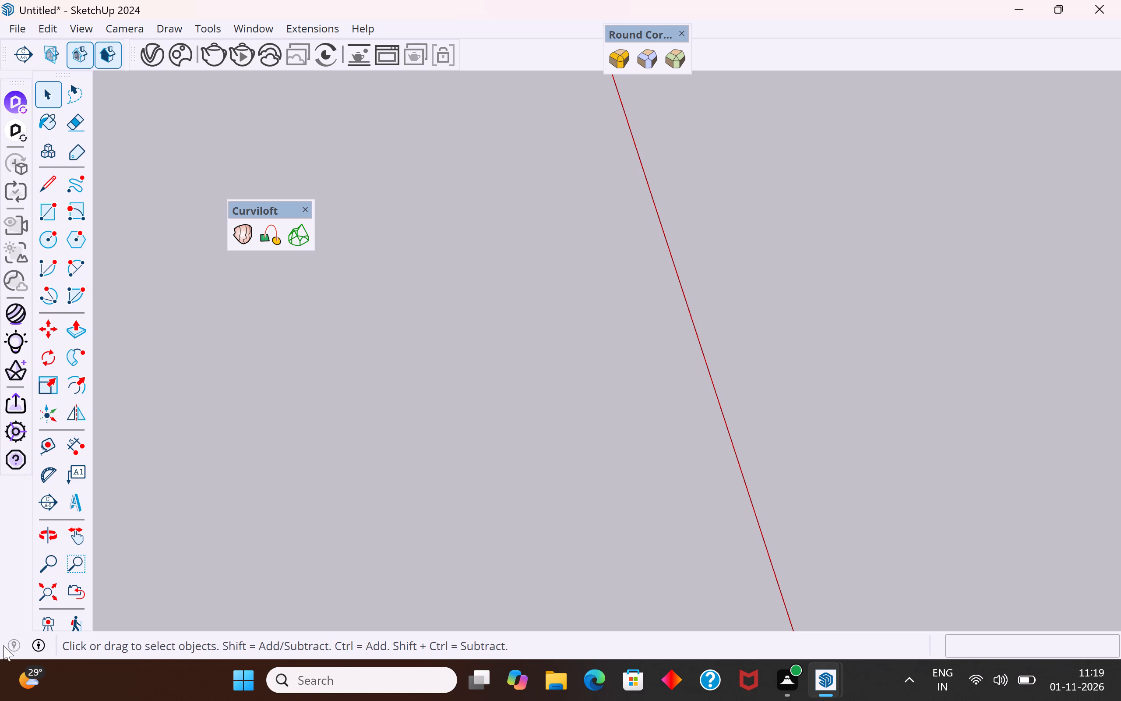
click(52, 181)
scroll(705, 438, down, 5)
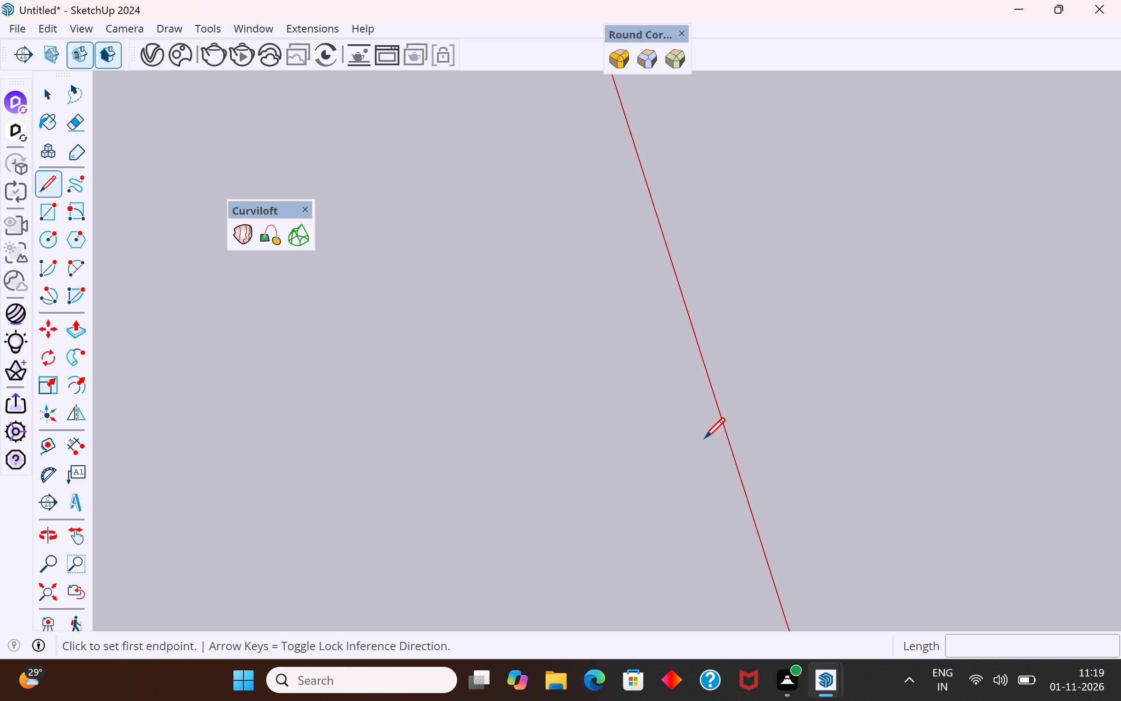
scroll(705, 438, down, 18)
middle_drag(1040, 304, 619, 283)
scroll(619, 283, down, 6)
scroll(786, 411, down, 4)
click(52, 85)
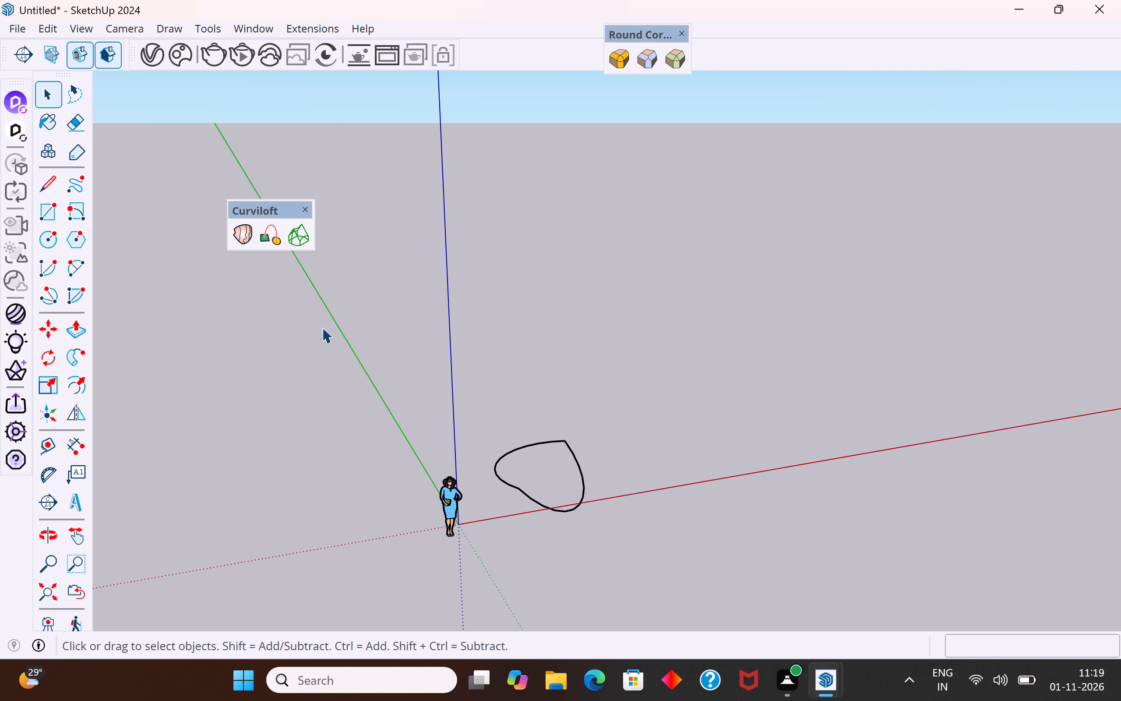
drag(618, 403, 475, 531)
key(Delete)
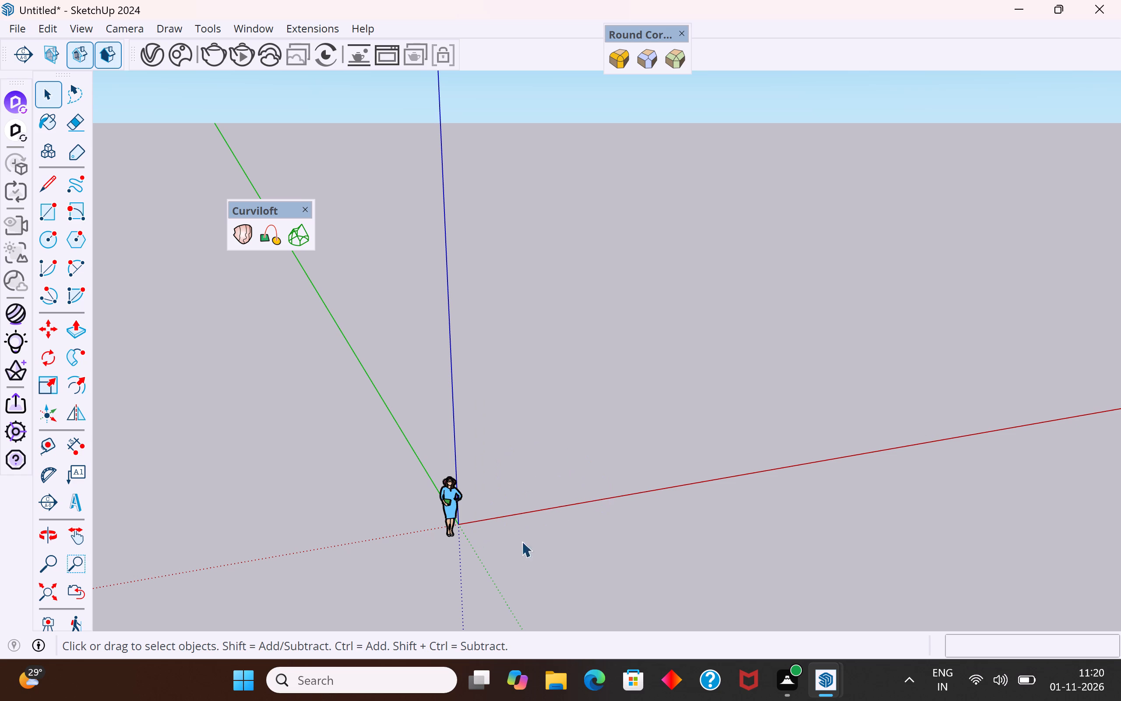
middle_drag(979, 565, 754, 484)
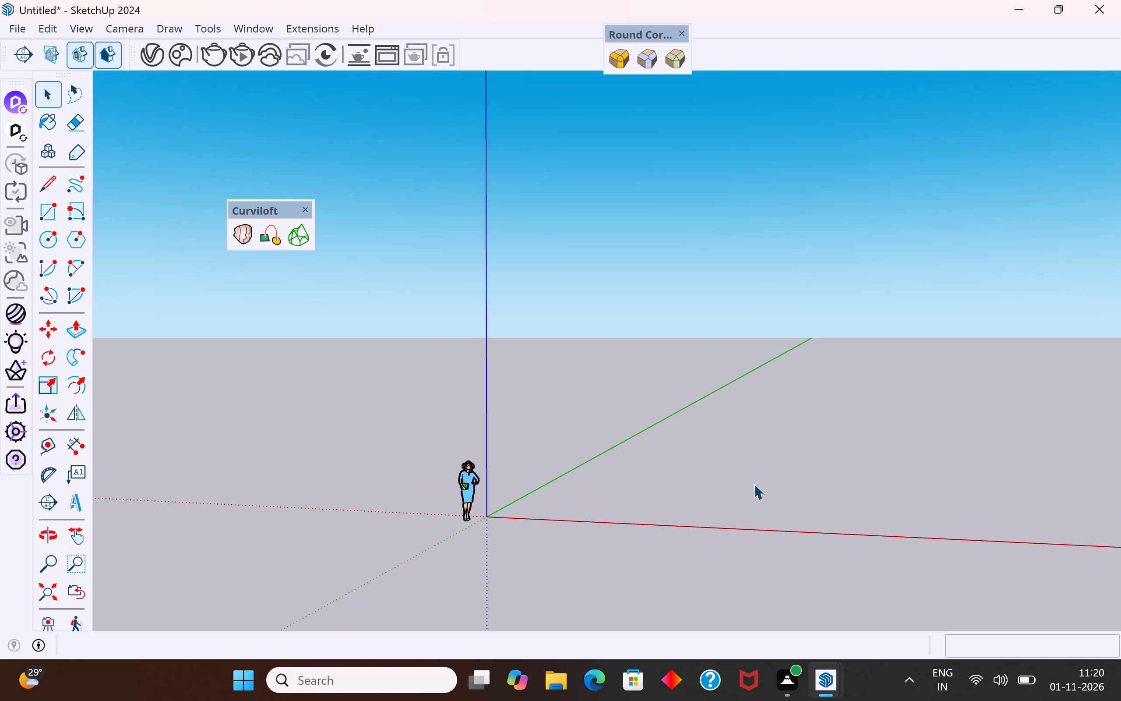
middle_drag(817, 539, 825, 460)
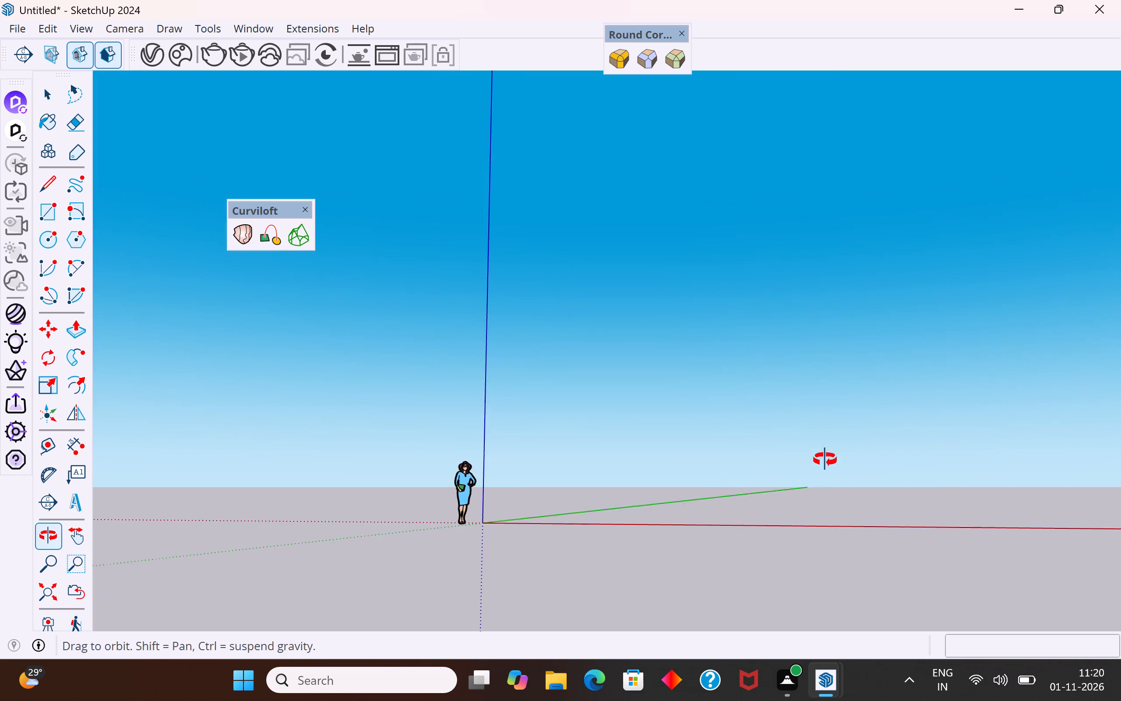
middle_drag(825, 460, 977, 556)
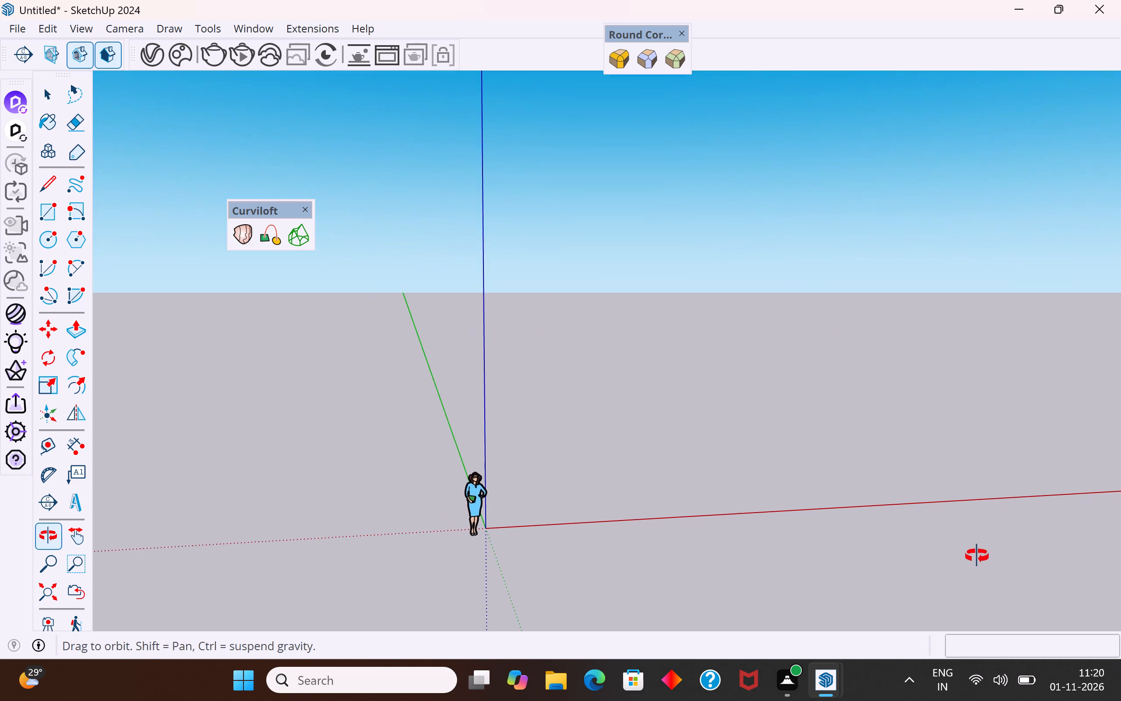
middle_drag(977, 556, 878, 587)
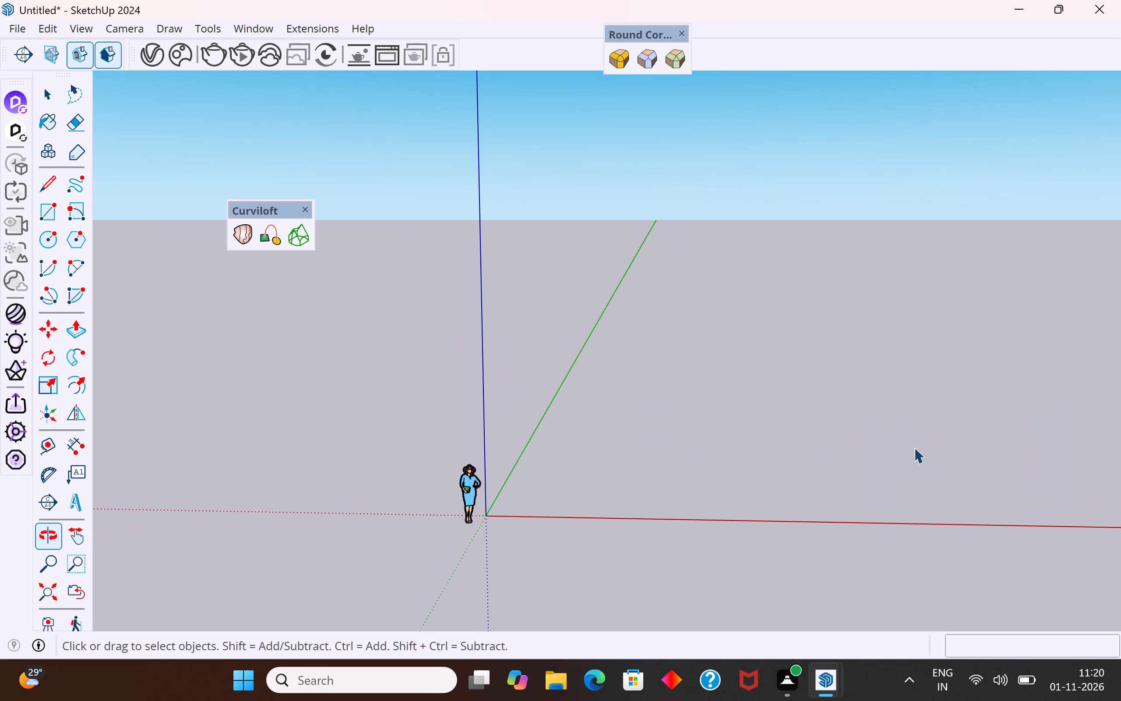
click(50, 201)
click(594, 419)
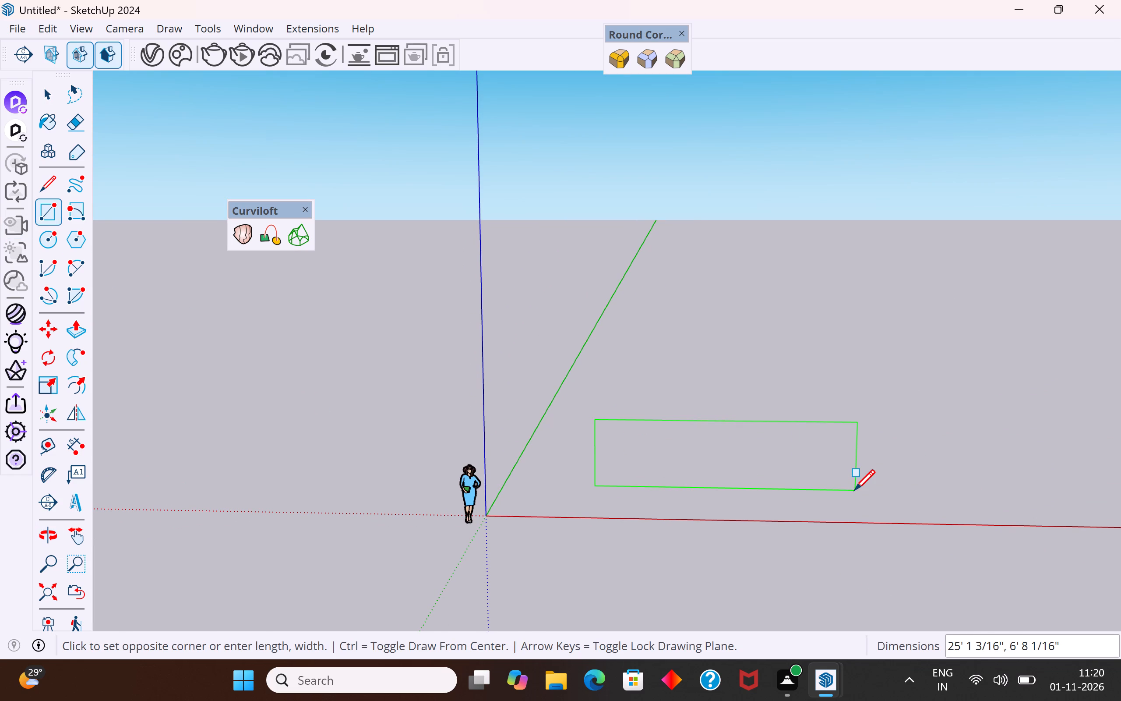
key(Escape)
Draw two connected 10 ft lines on the ground near the origin, one along the green axis direction and one along the red.
click(54, 180)
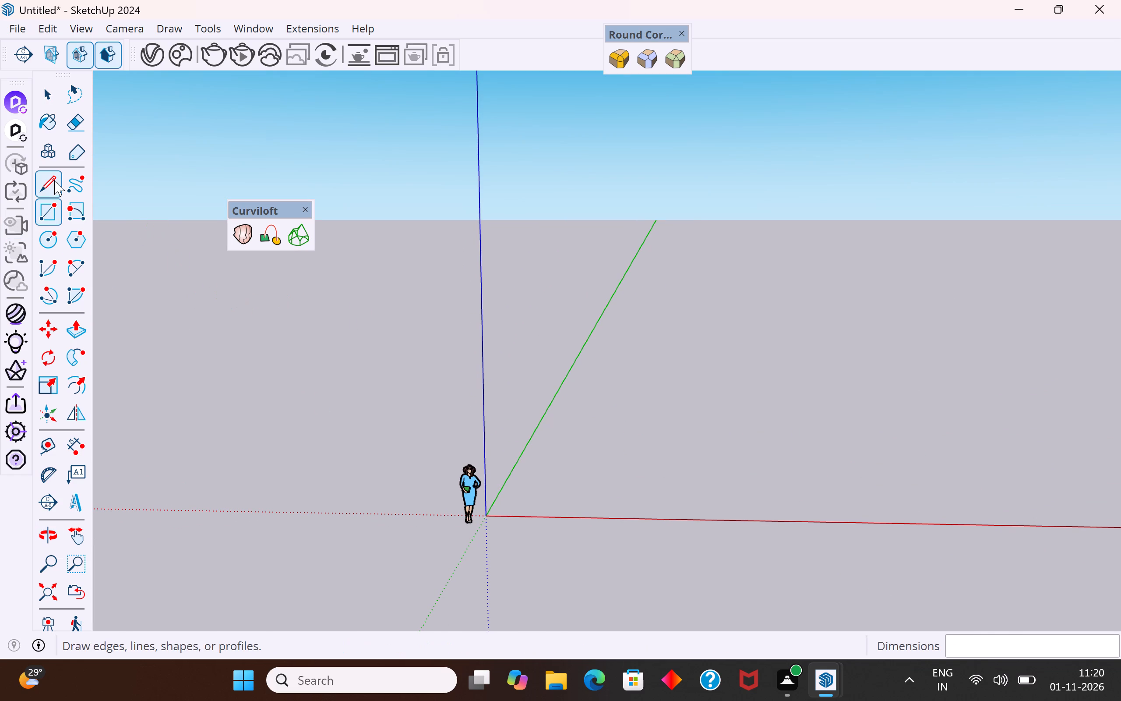
scroll(892, 475, down, 4)
middle_drag(962, 462, 624, 547)
click(663, 508)
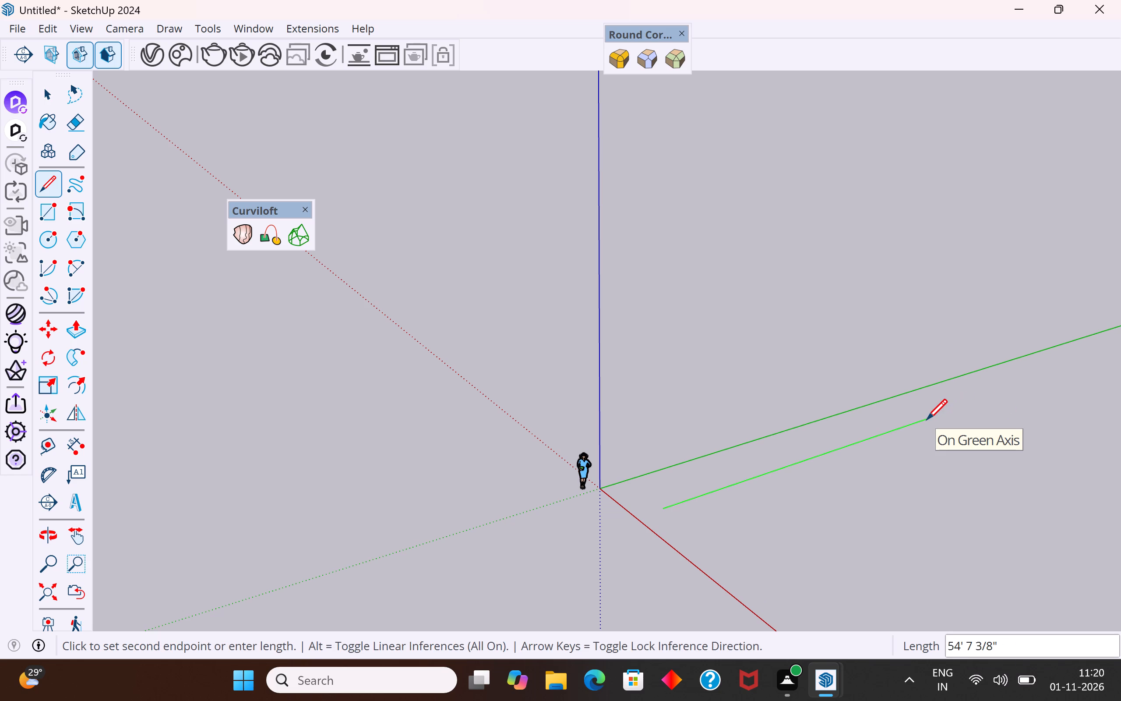
text(10)
key(apostrophe)
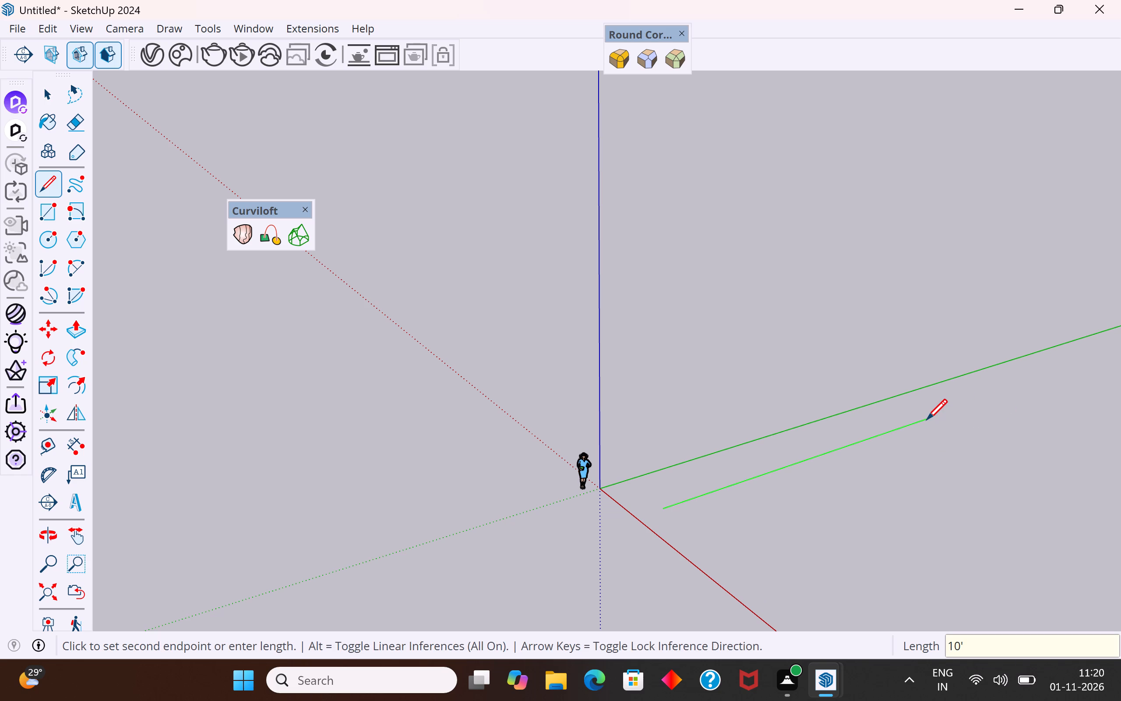
key(Return)
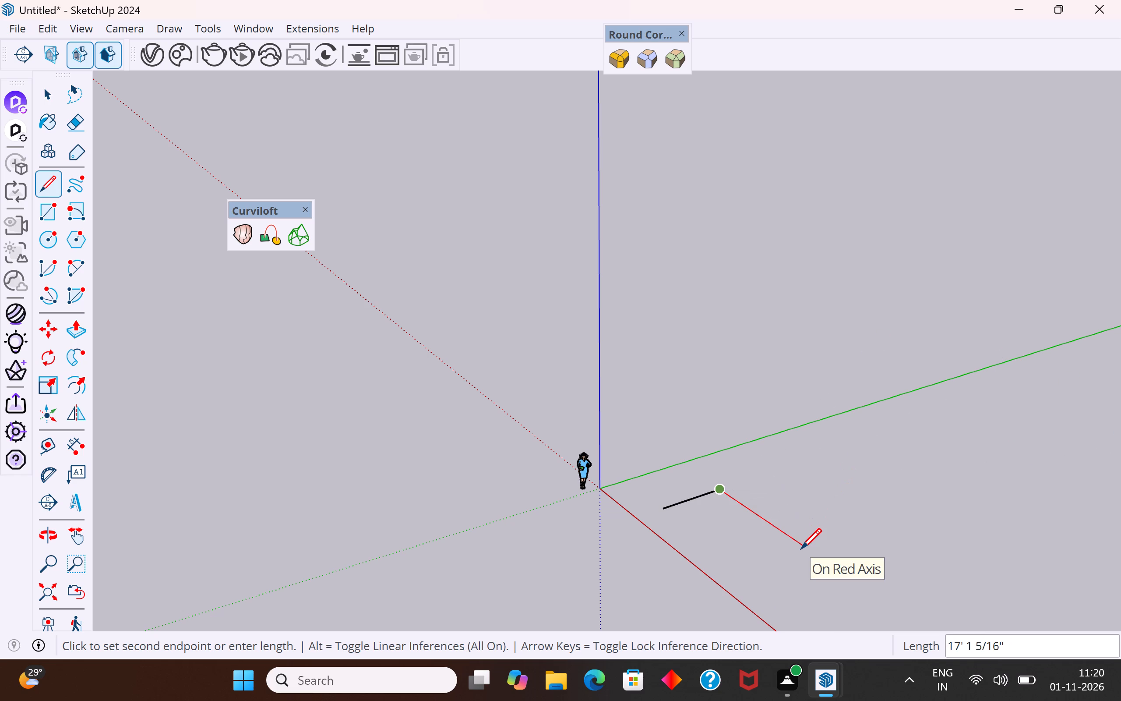
text(10')
key(Return)
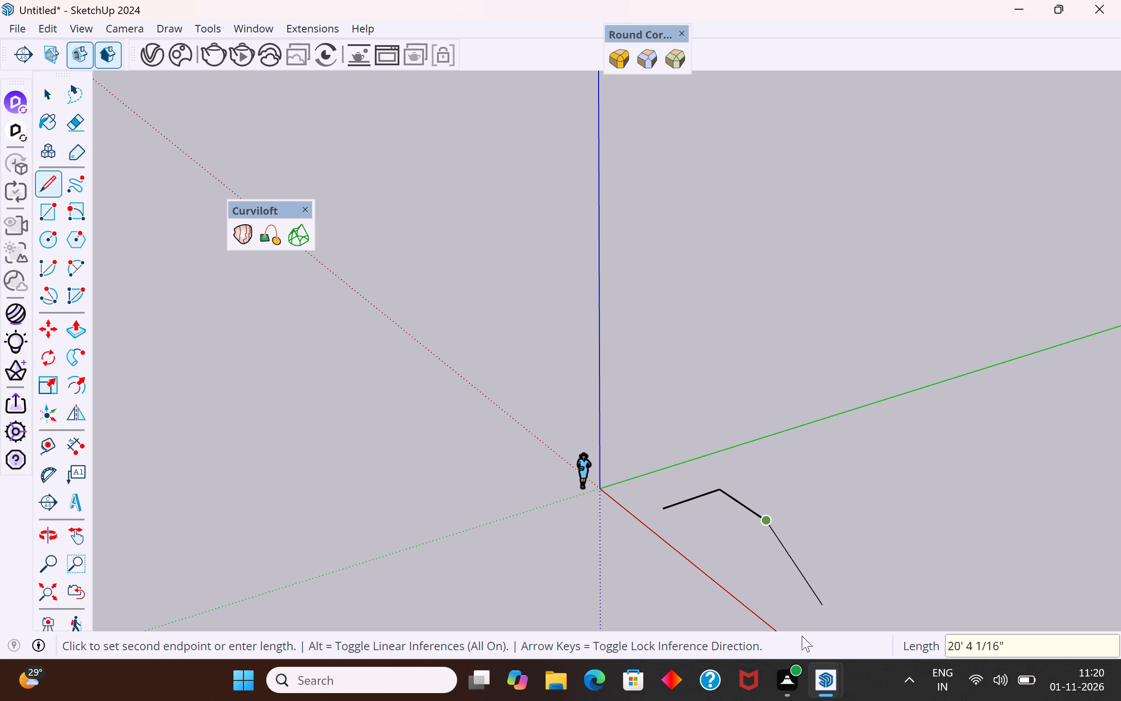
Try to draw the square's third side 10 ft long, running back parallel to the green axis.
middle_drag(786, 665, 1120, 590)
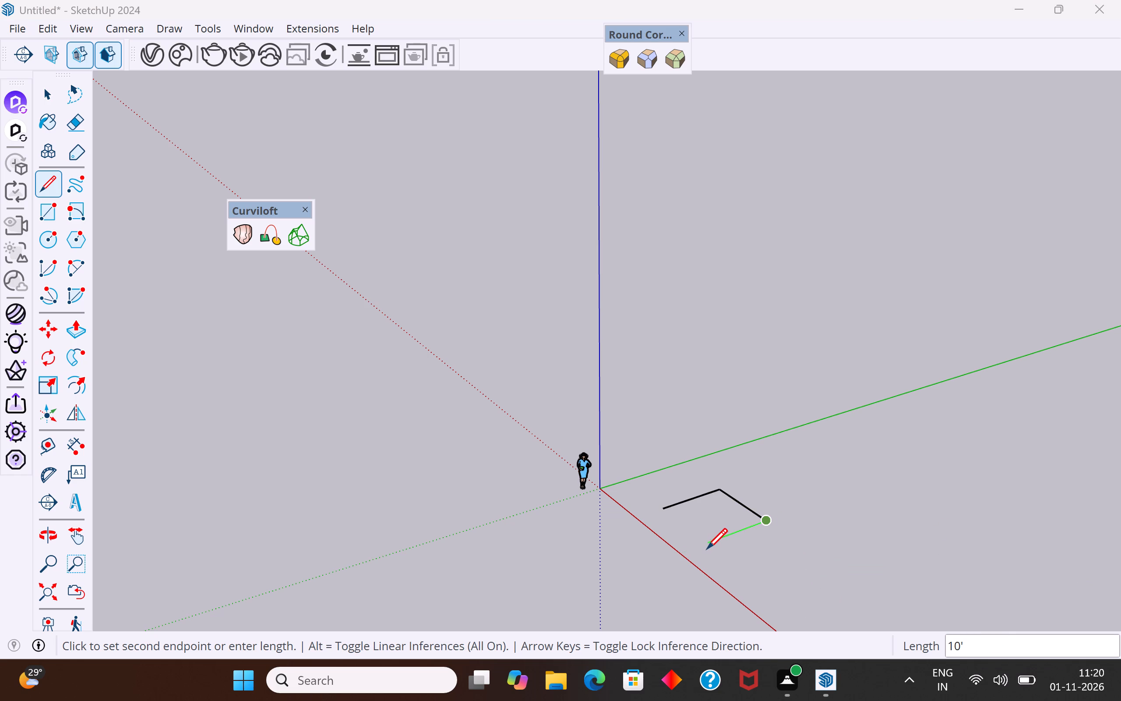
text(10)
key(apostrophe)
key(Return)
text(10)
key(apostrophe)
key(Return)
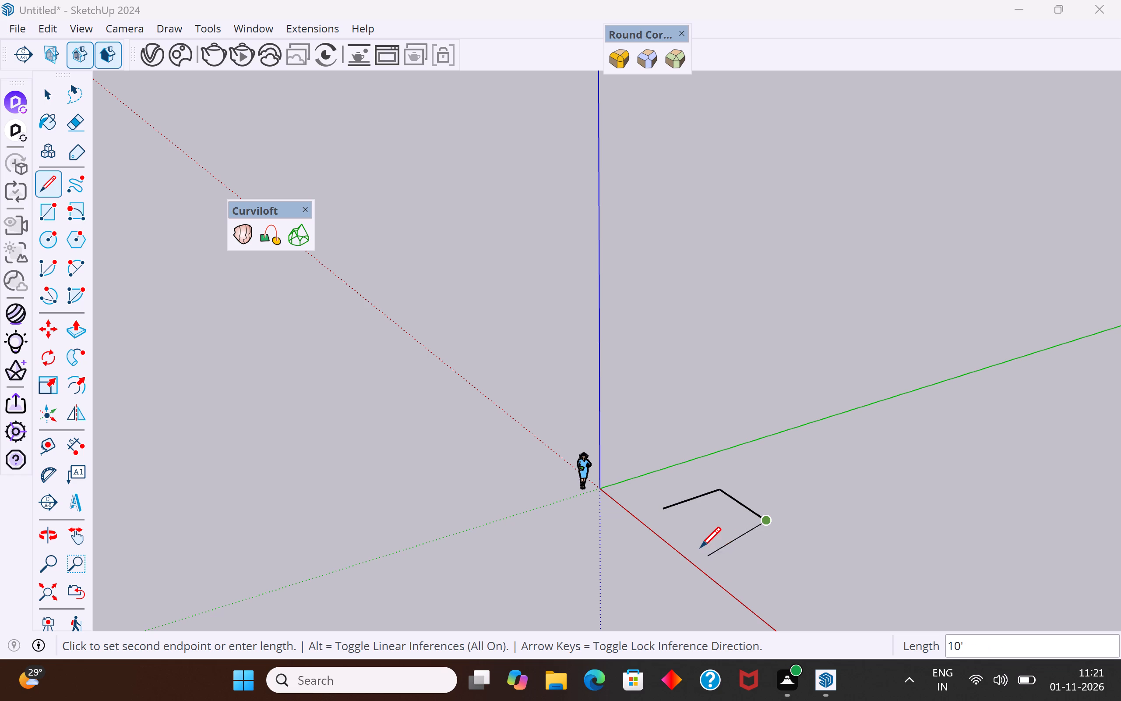
Draw the third side 10 ft back along the green direction and close the square at its starting point.
scroll(700, 547, up, 3)
middle_drag(700, 547, 1059, 554)
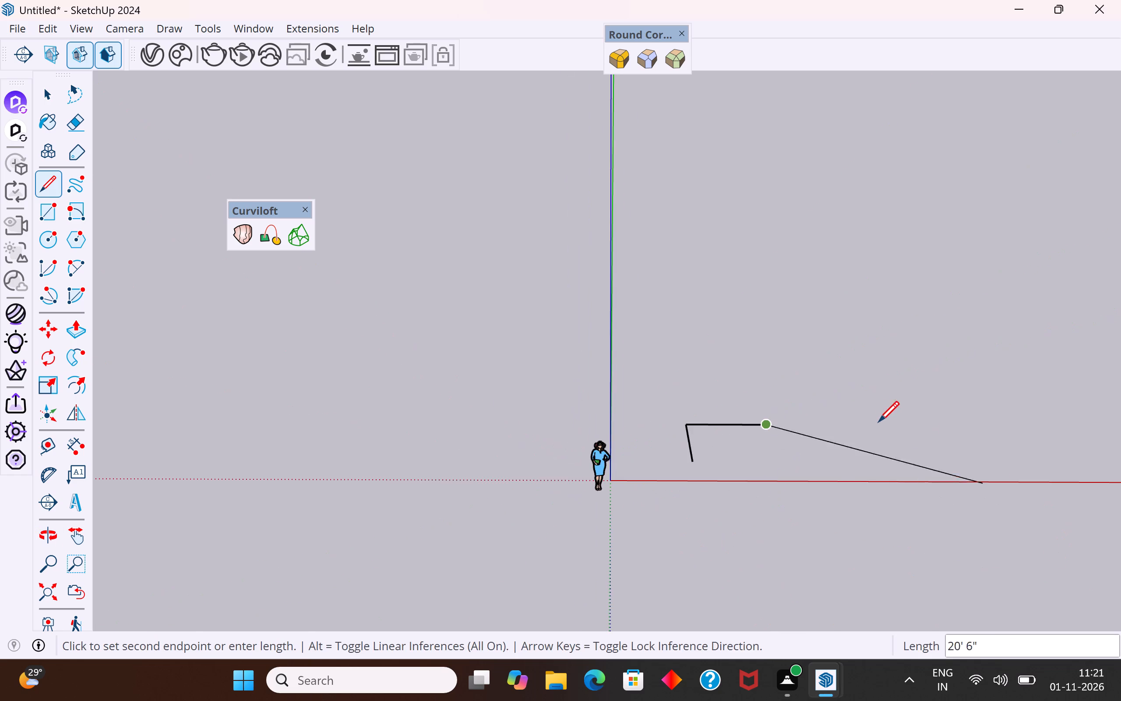
scroll(874, 419, down, 5)
middle_drag(873, 421, 833, 561)
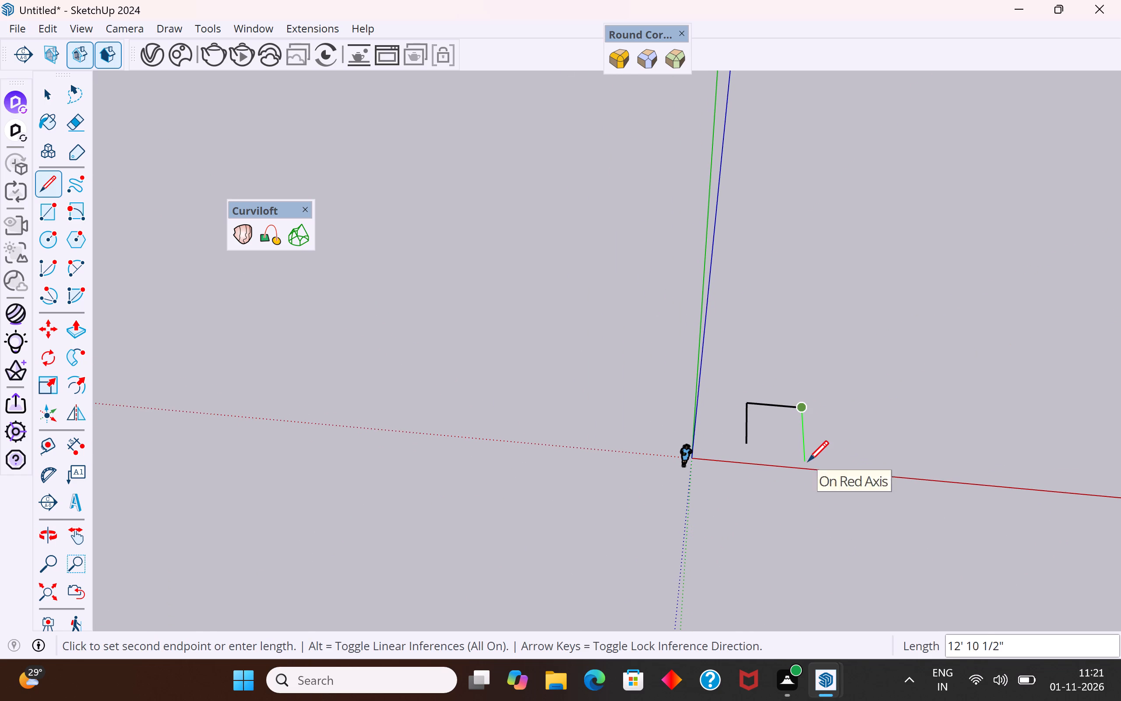
text(10')
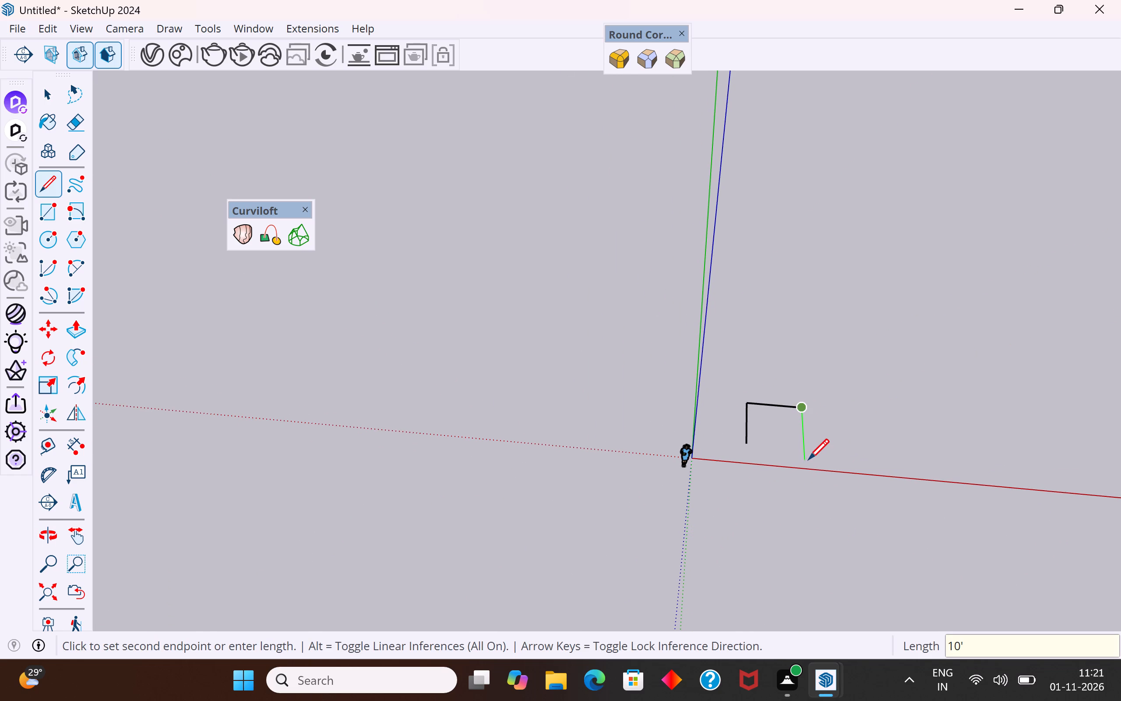
key(Return)
click(746, 443)
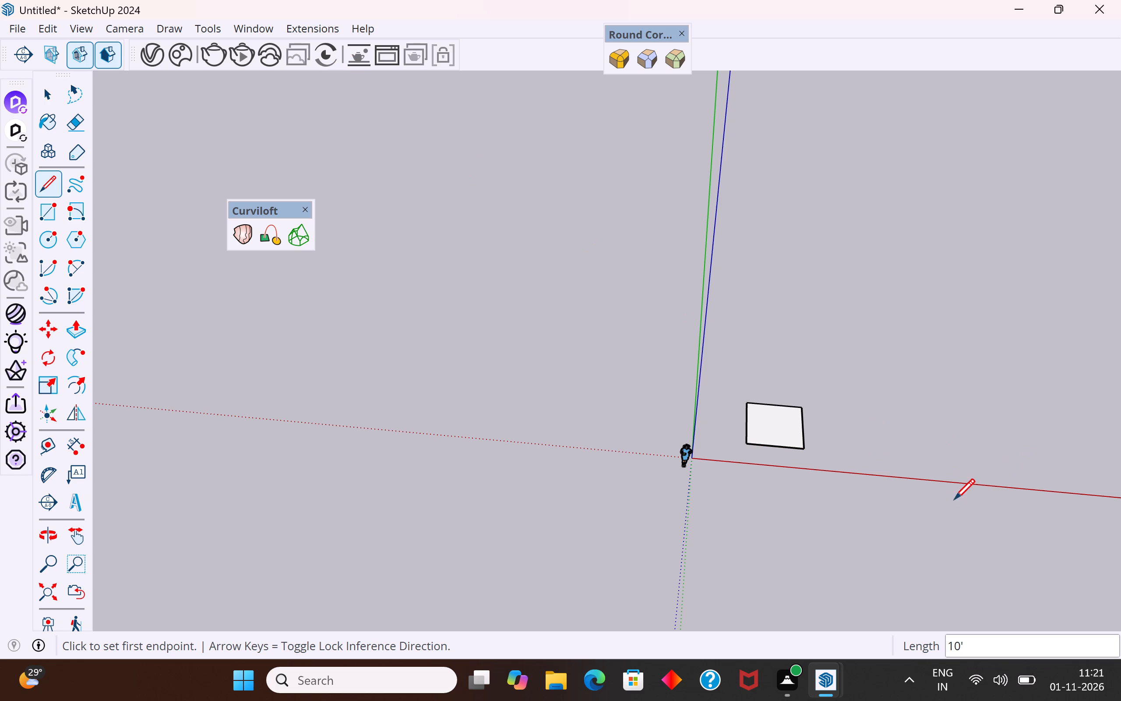
Examine the square face and its position relative to the axes from several angles and distances.
scroll(921, 477, down, 2)
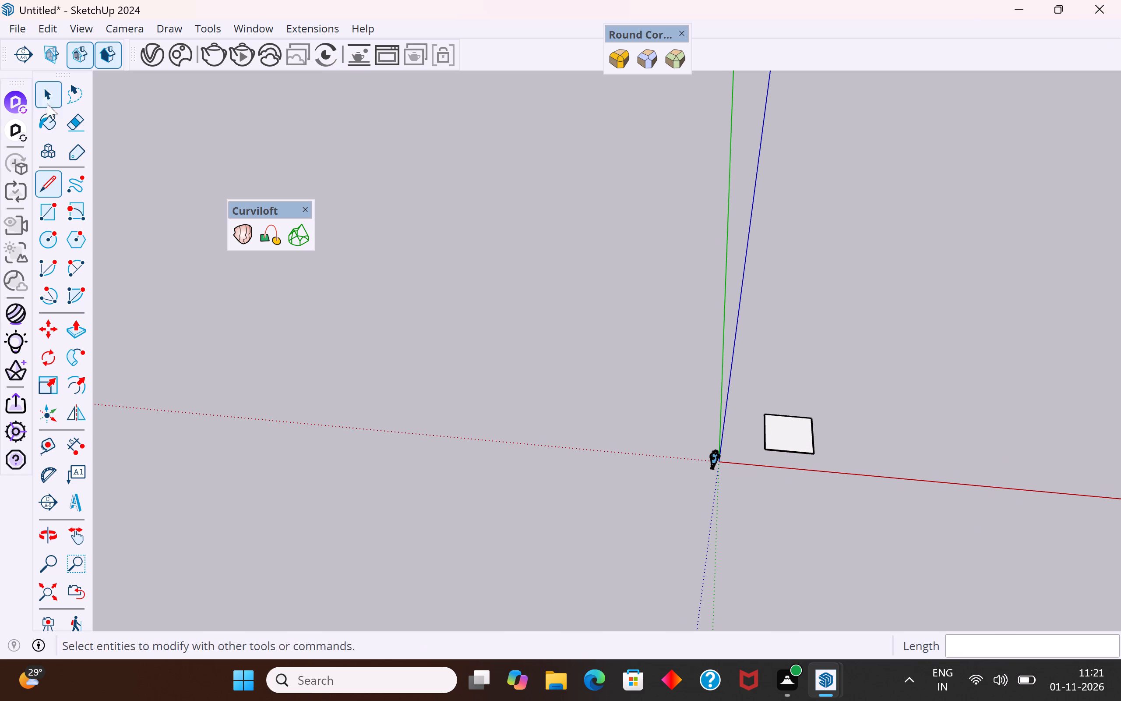
click(53, 100)
scroll(343, 446, down, 5)
middle_drag(766, 441, 800, 389)
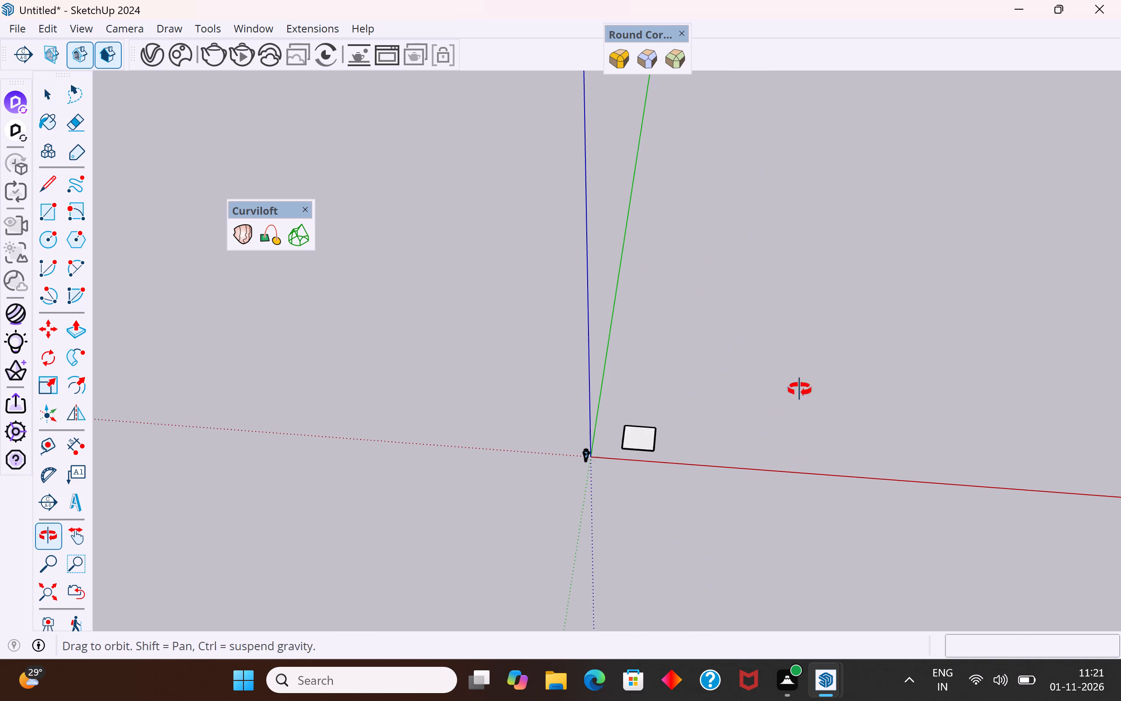
middle_drag(800, 389, 814, 369)
scroll(814, 369, up, 4)
scroll(551, 518, up, 3)
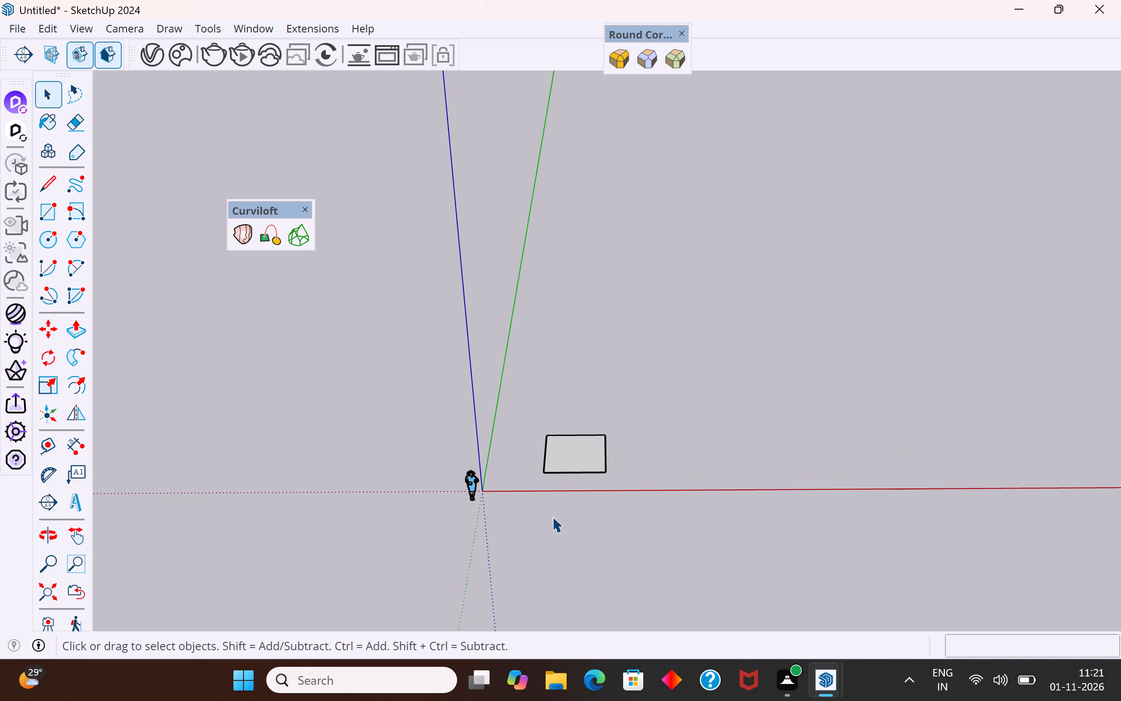
scroll(552, 517, up, 5)
middle_drag(561, 493, 570, 521)
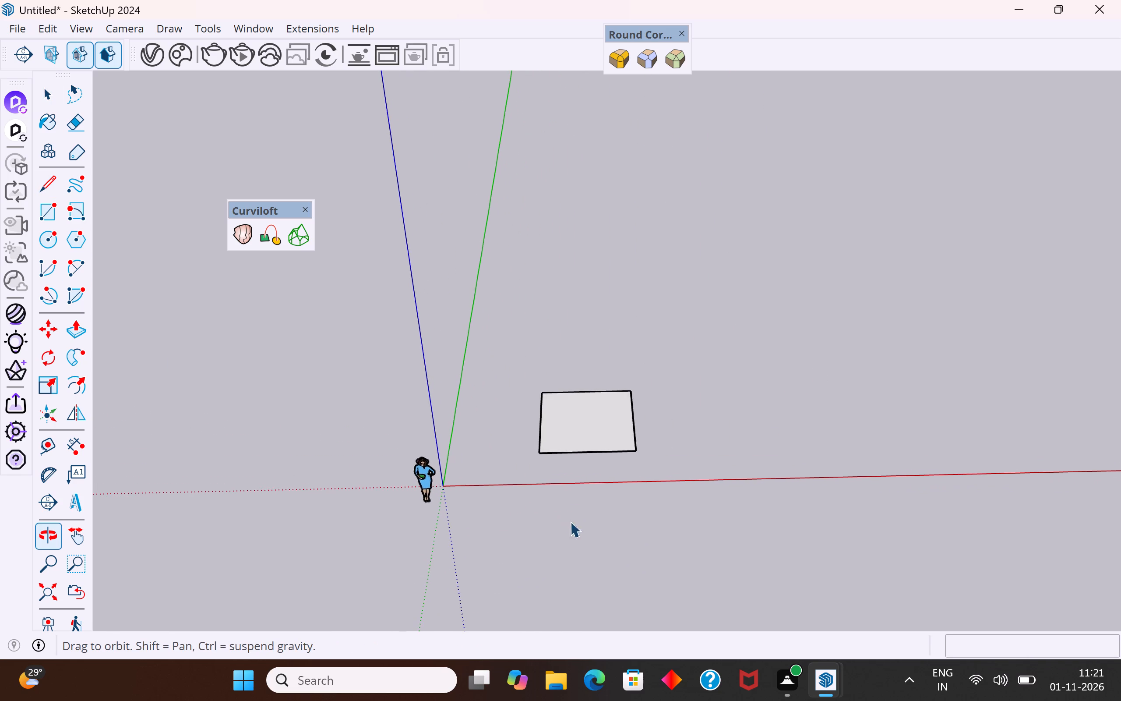
scroll(572, 466, up, 11)
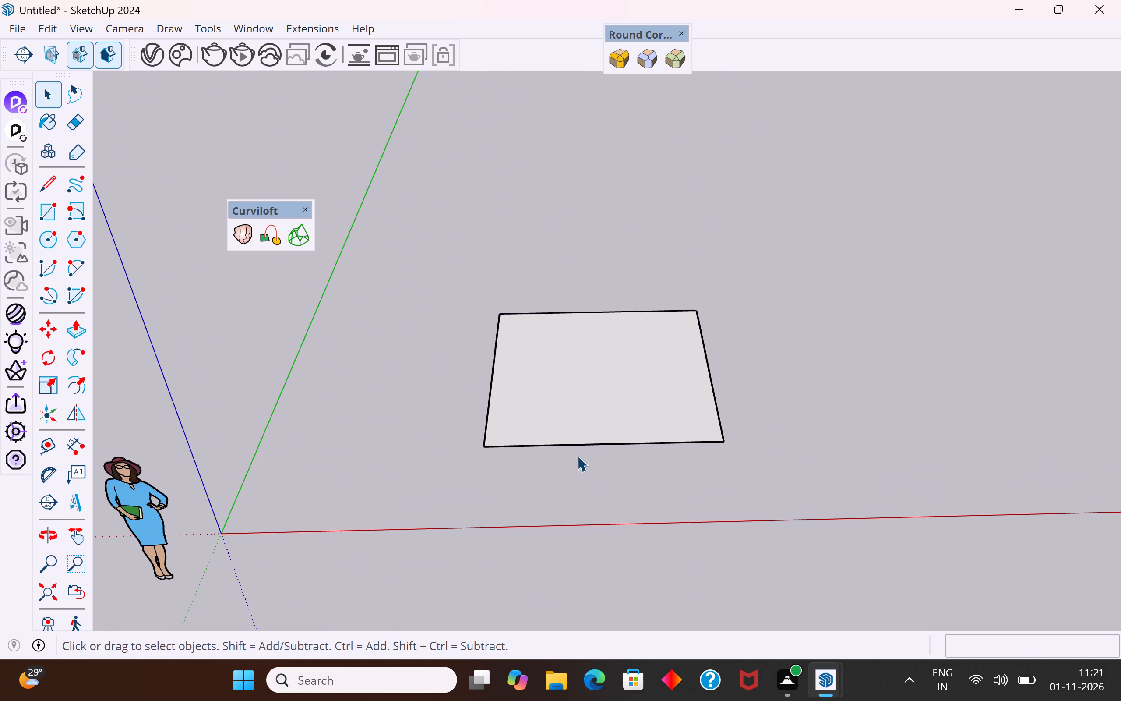
scroll(577, 456, up, 3)
middle_drag(599, 460, 550, 435)
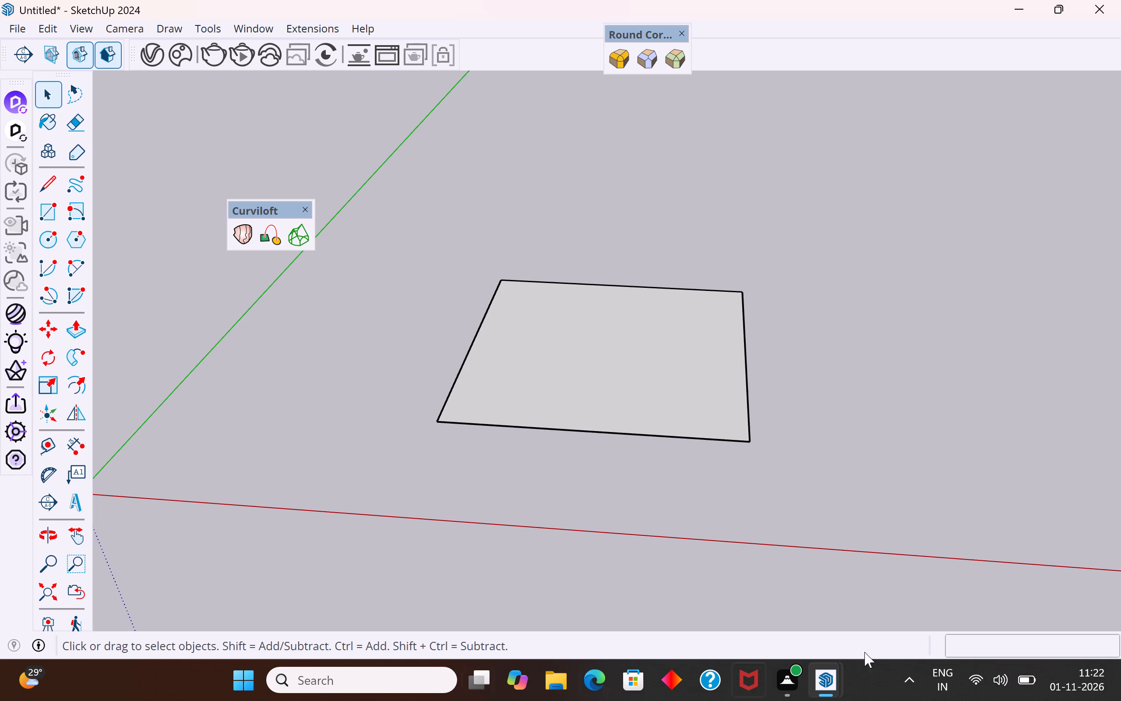
scroll(739, 404, down, 5)
scroll(743, 340, down, 6)
middle_drag(472, 511, 620, 518)
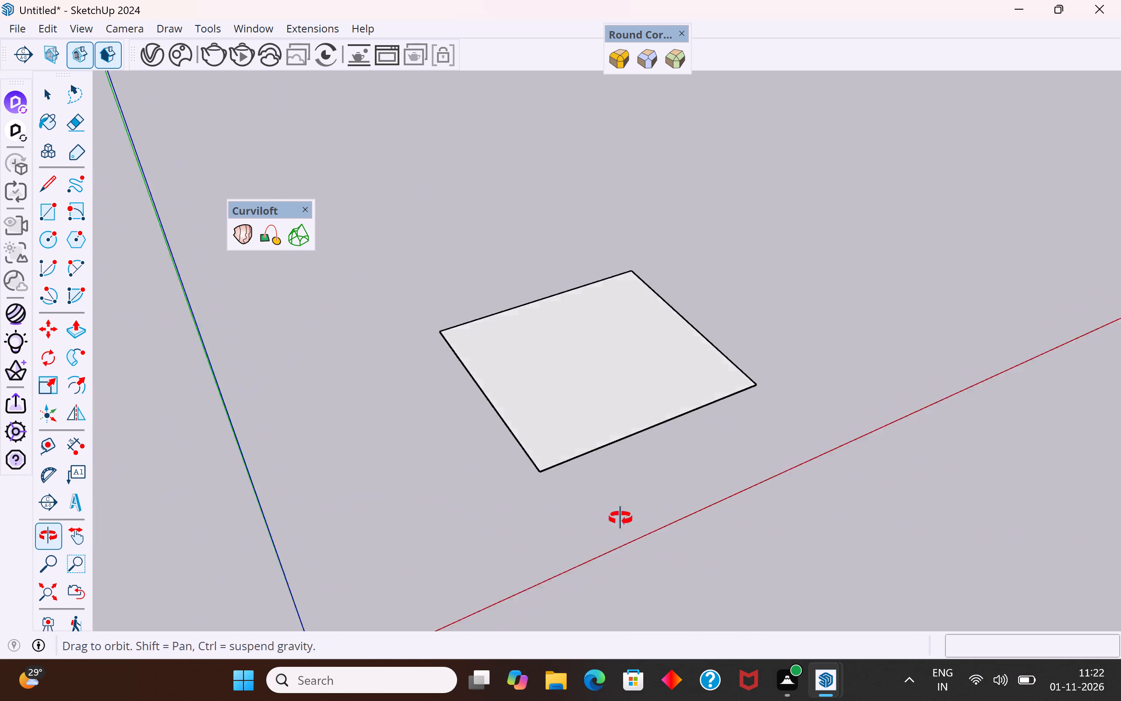
Push/Pull the square face up 6" to turn it into a slab.
middle_drag(620, 518, 559, 488)
middle_drag(998, 347, 816, 342)
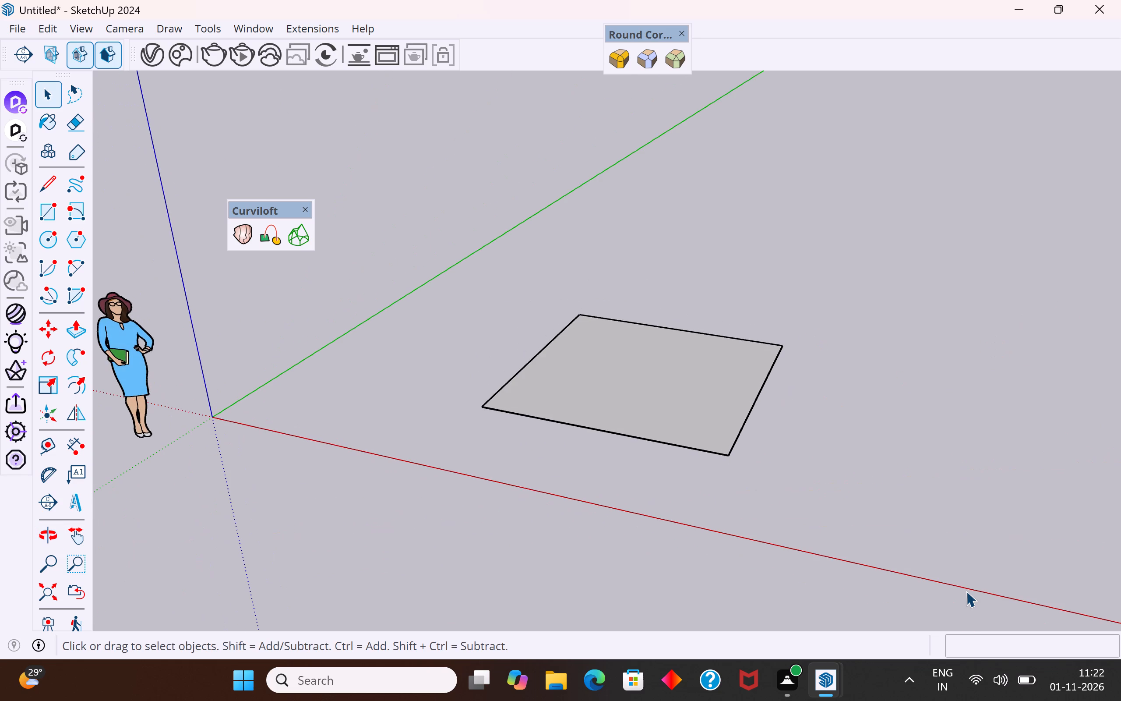
scroll(672, 483, down, 3)
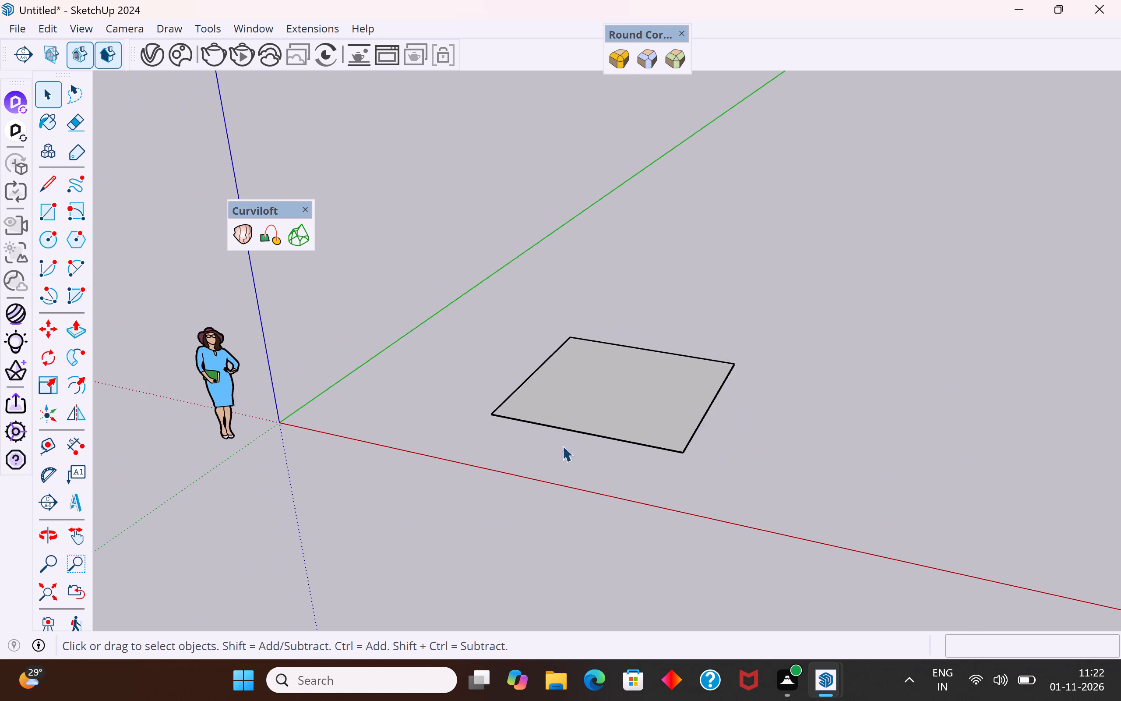
middle_drag(567, 448, 671, 538)
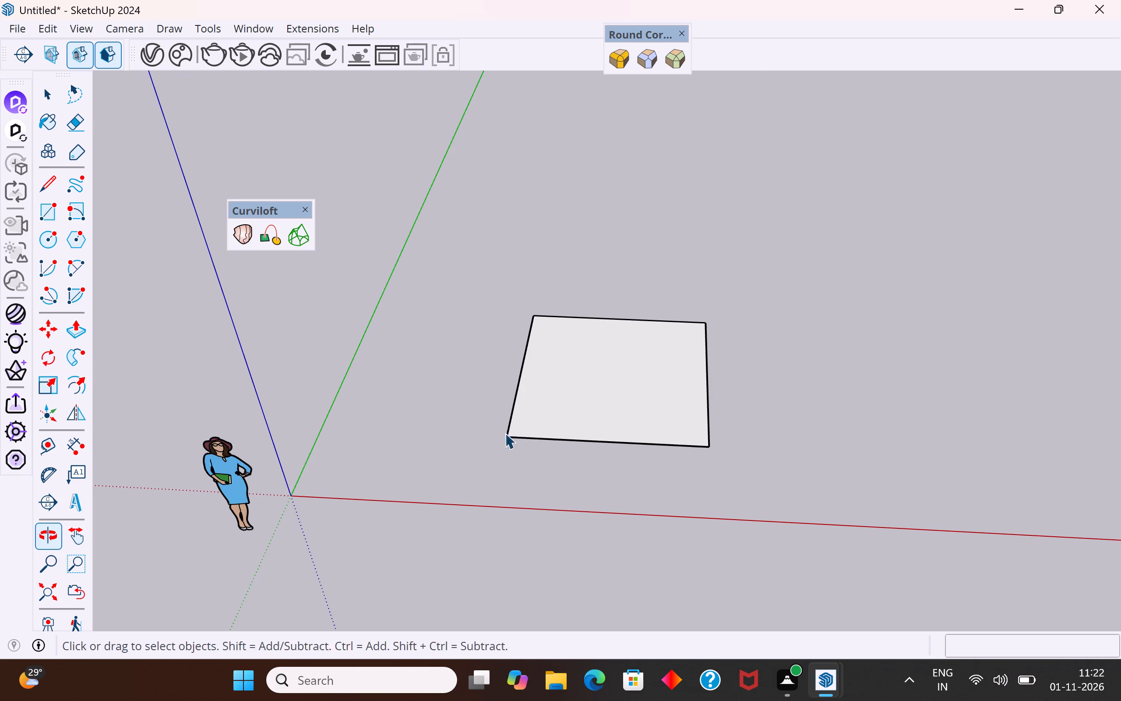
click(75, 335)
click(640, 414)
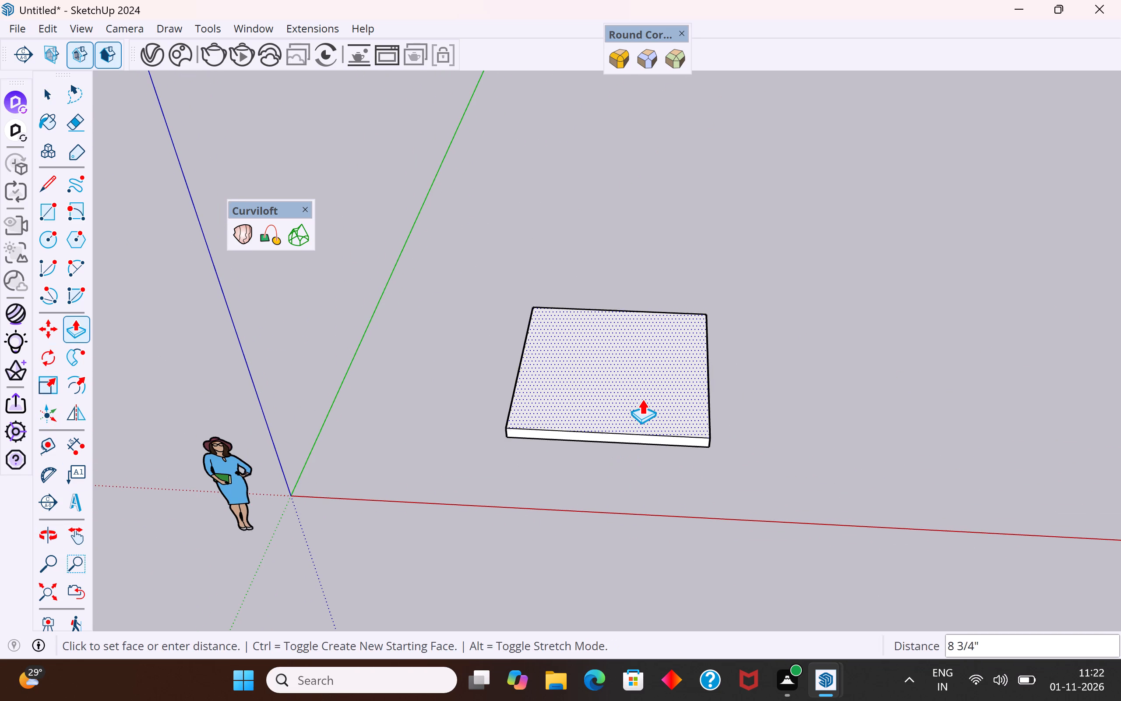
key(6)
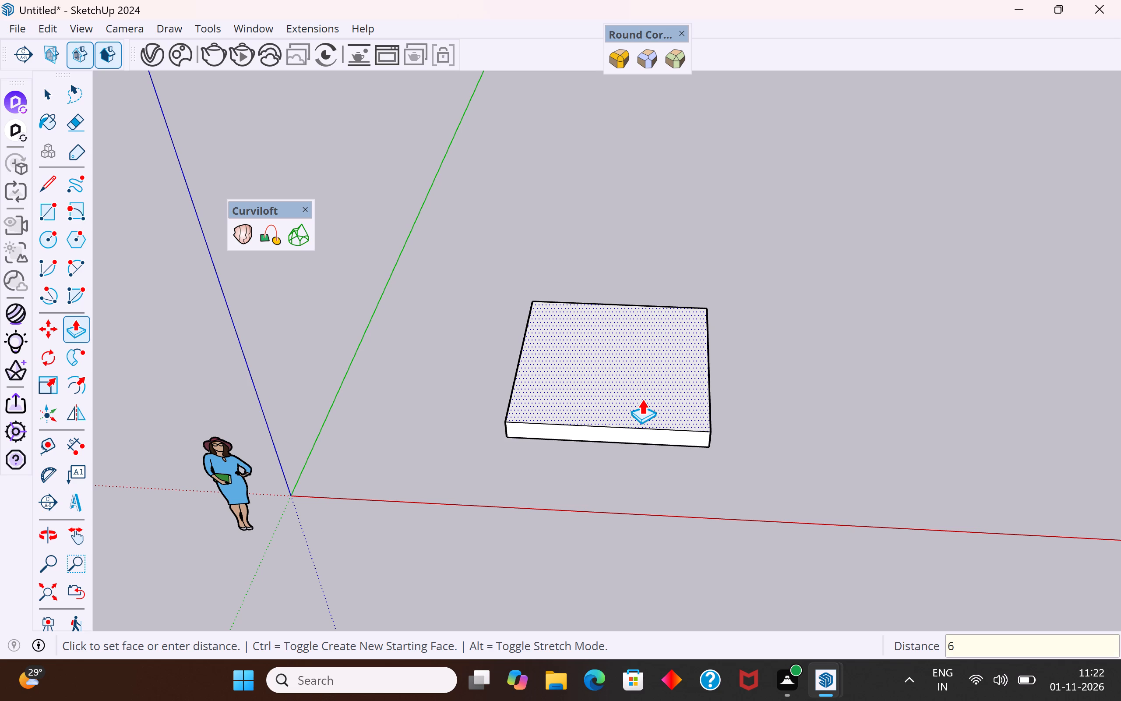
key(shift+quotedbl)
key(Return)
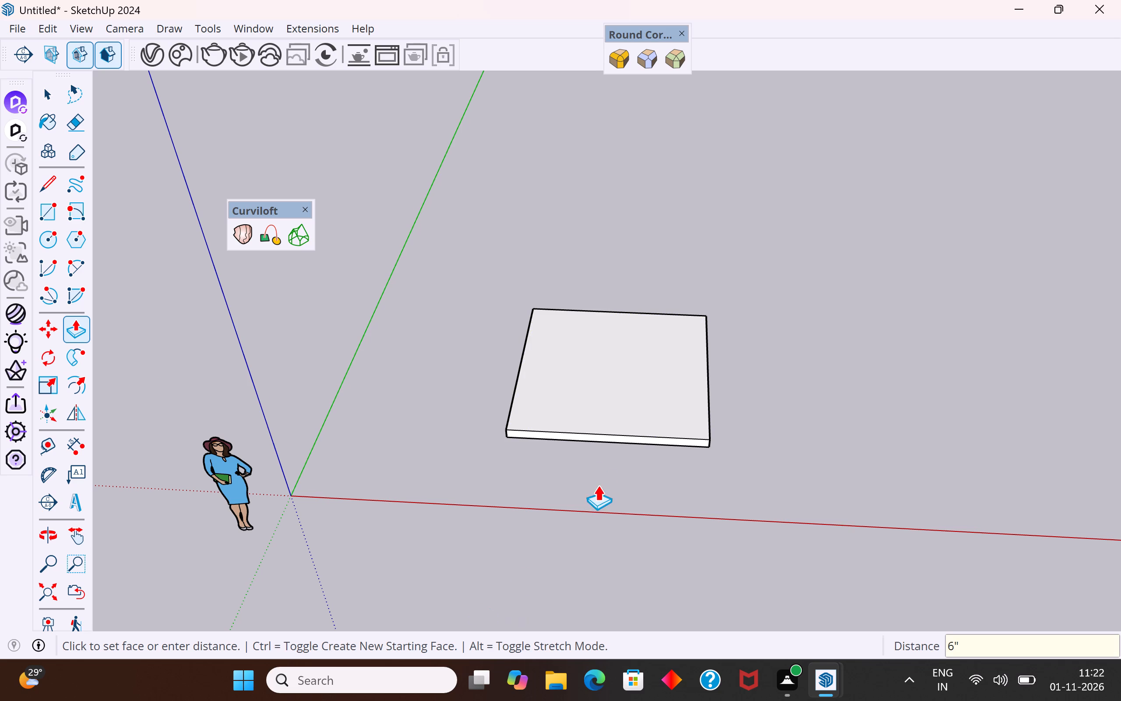
Select the whole slab with all its connected faces and edges and make it a group.
middle_drag(598, 485, 641, 332)
scroll(576, 386, up, 2)
middle_drag(564, 464, 599, 473)
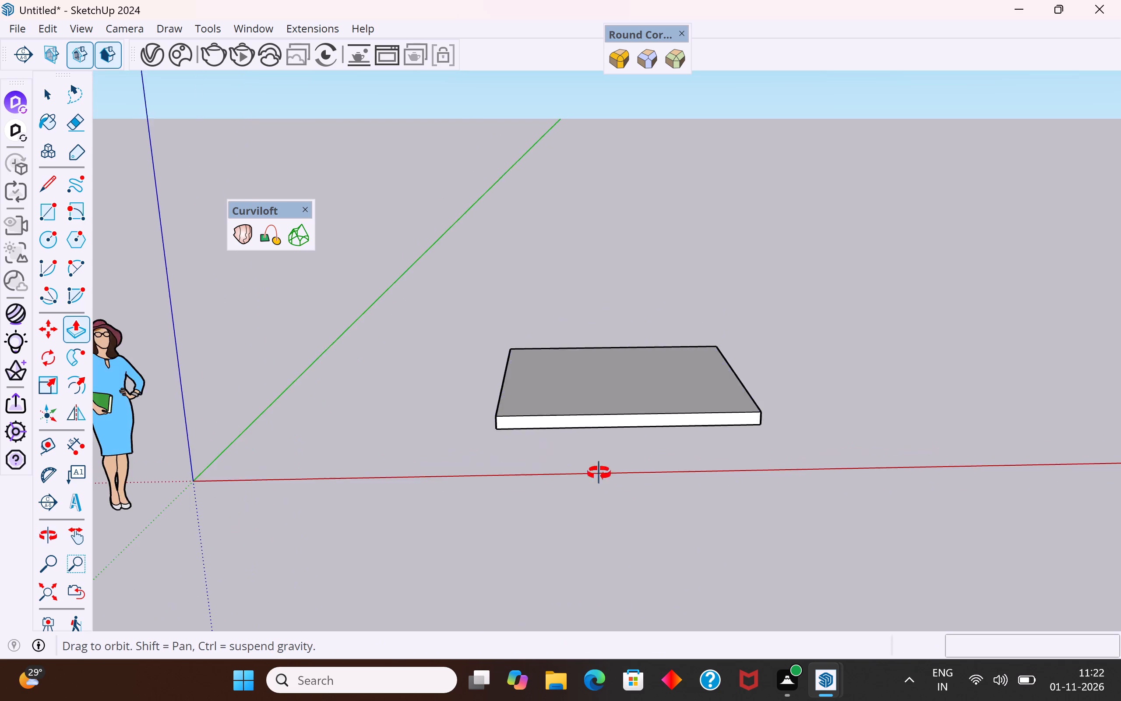
middle_drag(599, 473, 449, 559)
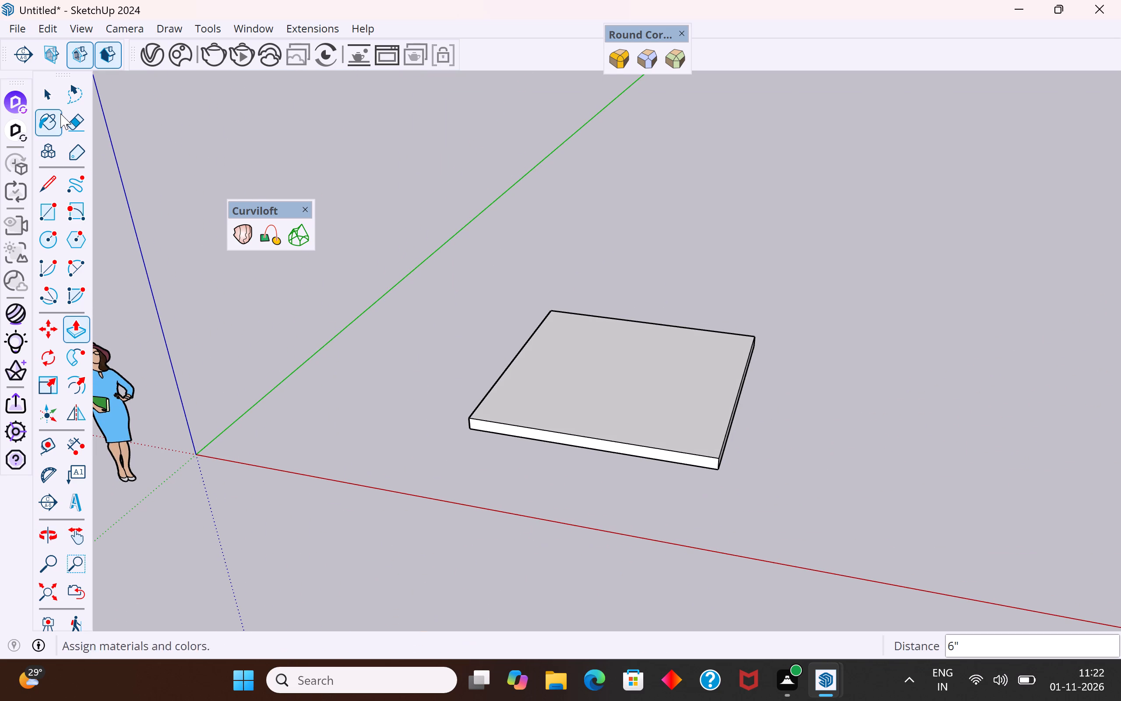
click(53, 98)
triple_click(589, 380)
click(589, 380)
right_click(589, 380)
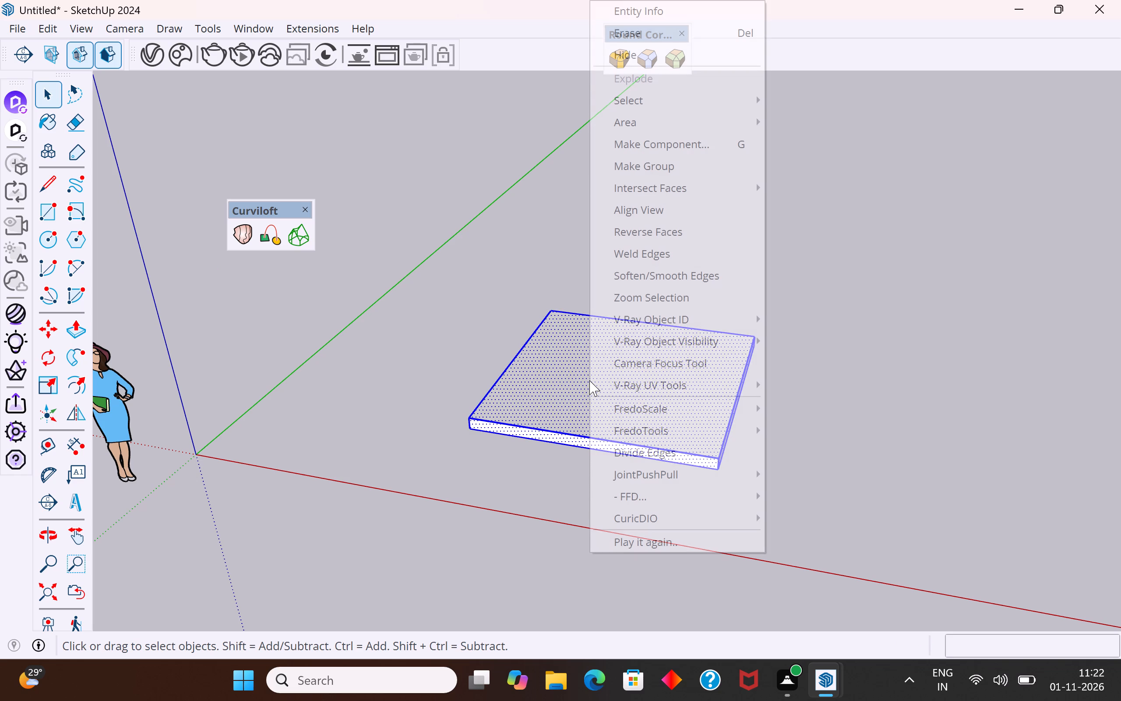
click(688, 173)
click(796, 443)
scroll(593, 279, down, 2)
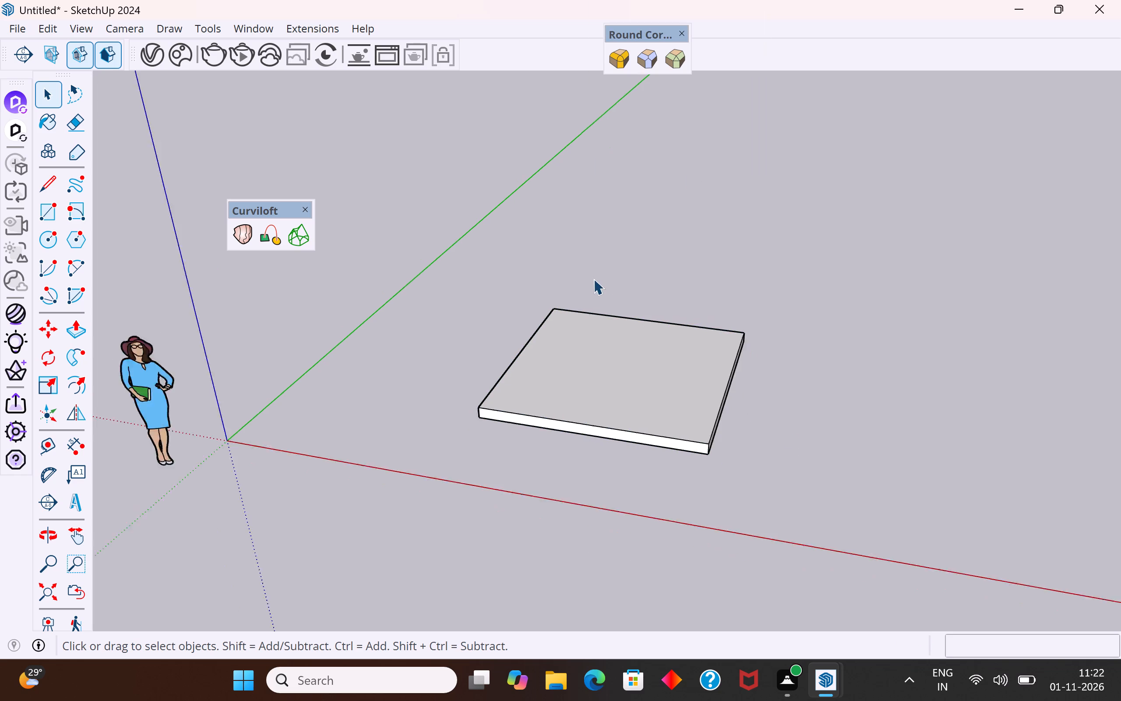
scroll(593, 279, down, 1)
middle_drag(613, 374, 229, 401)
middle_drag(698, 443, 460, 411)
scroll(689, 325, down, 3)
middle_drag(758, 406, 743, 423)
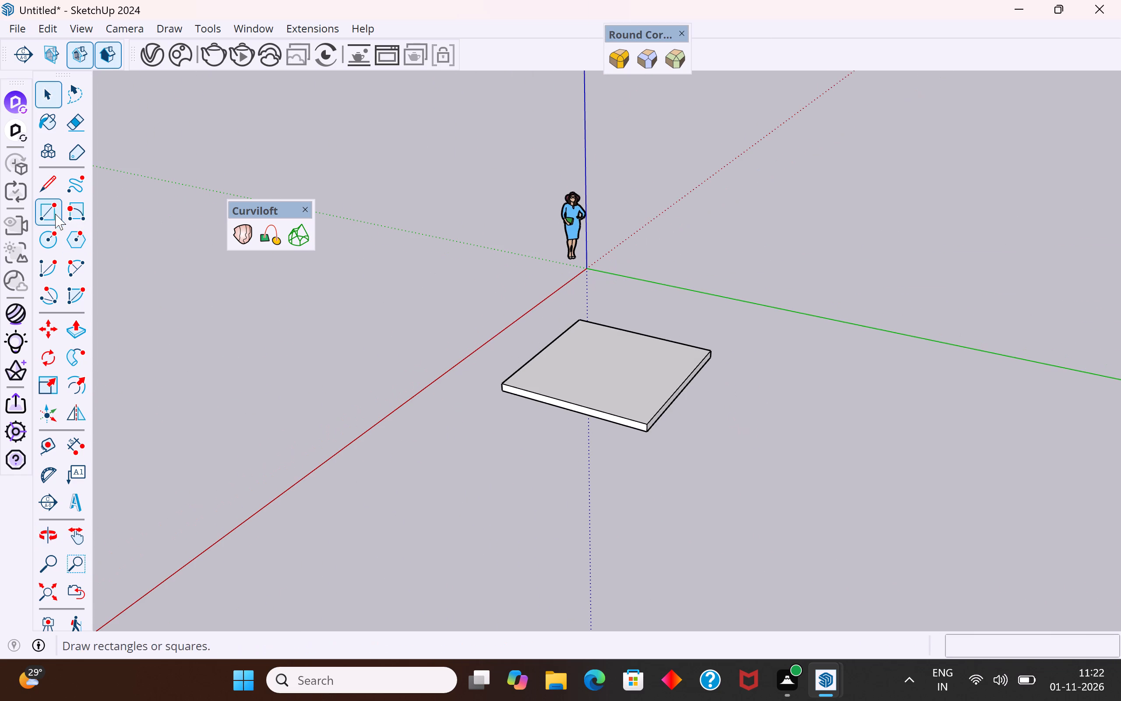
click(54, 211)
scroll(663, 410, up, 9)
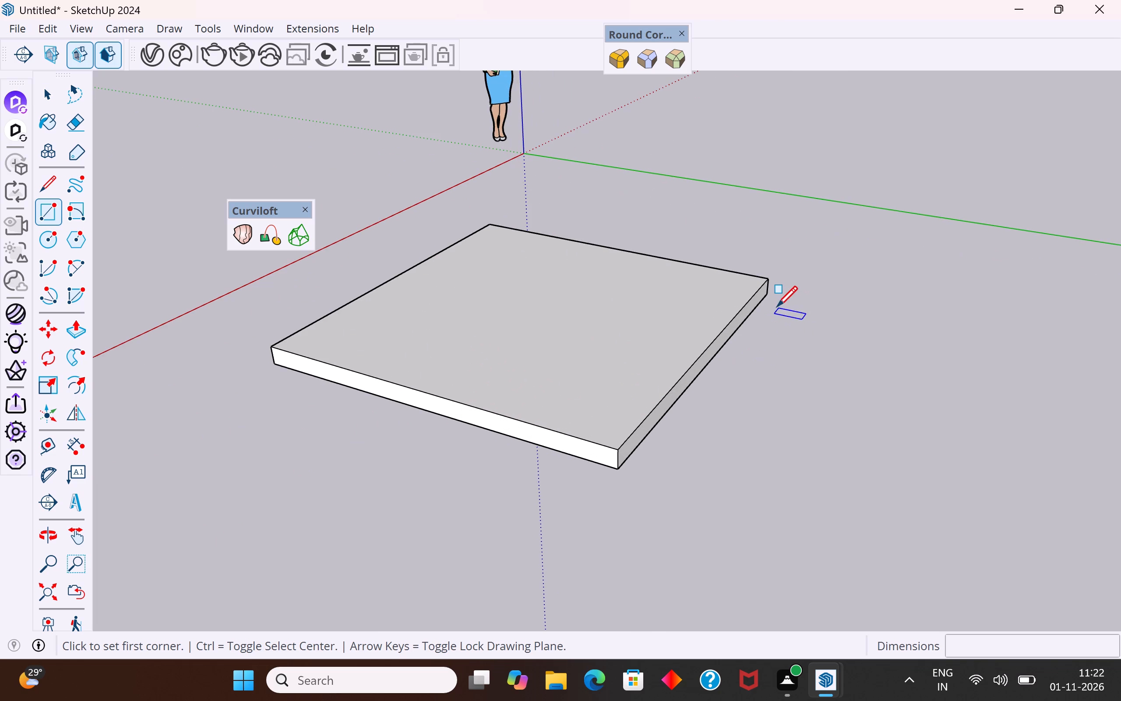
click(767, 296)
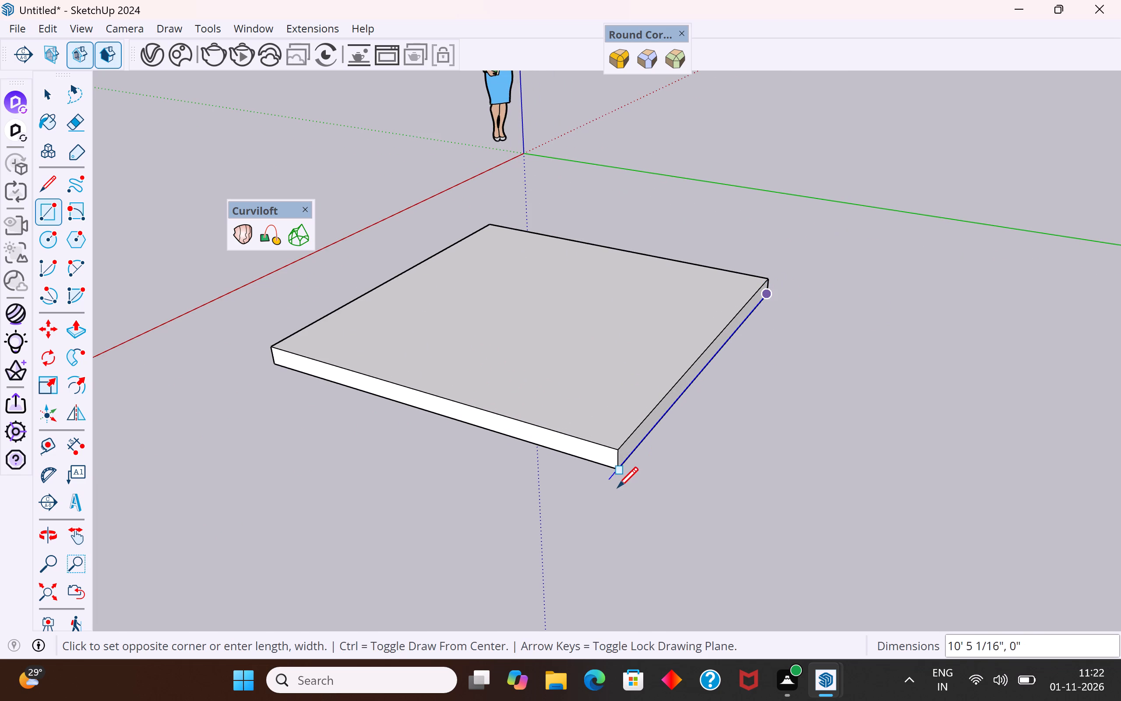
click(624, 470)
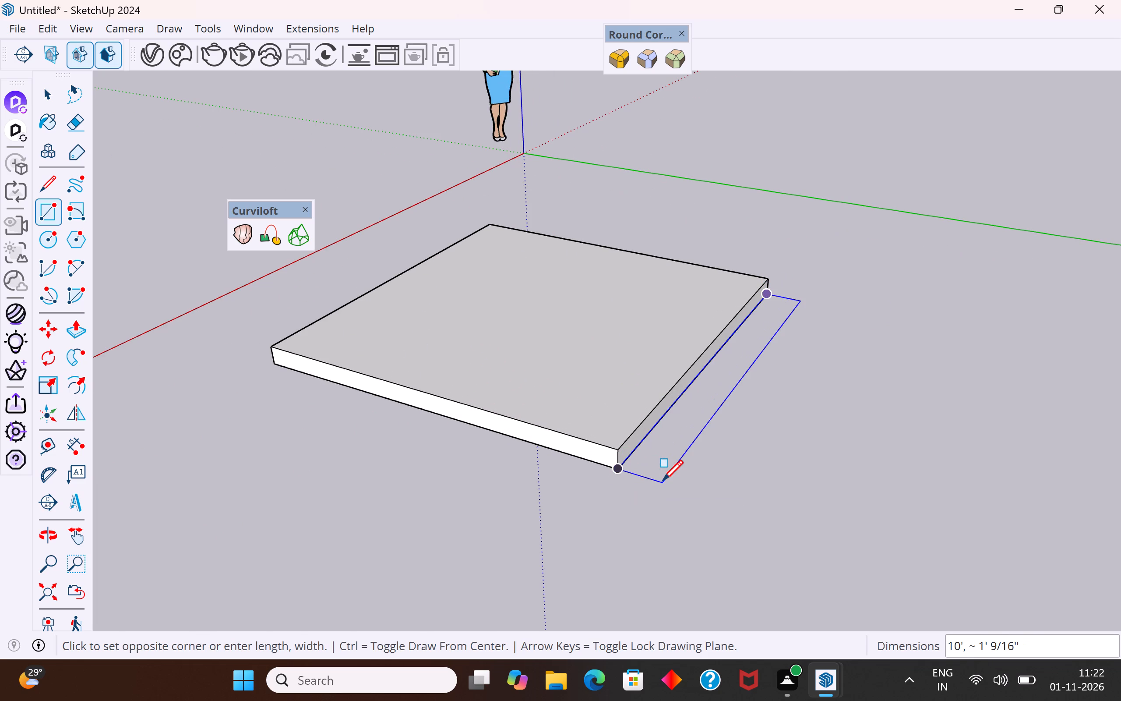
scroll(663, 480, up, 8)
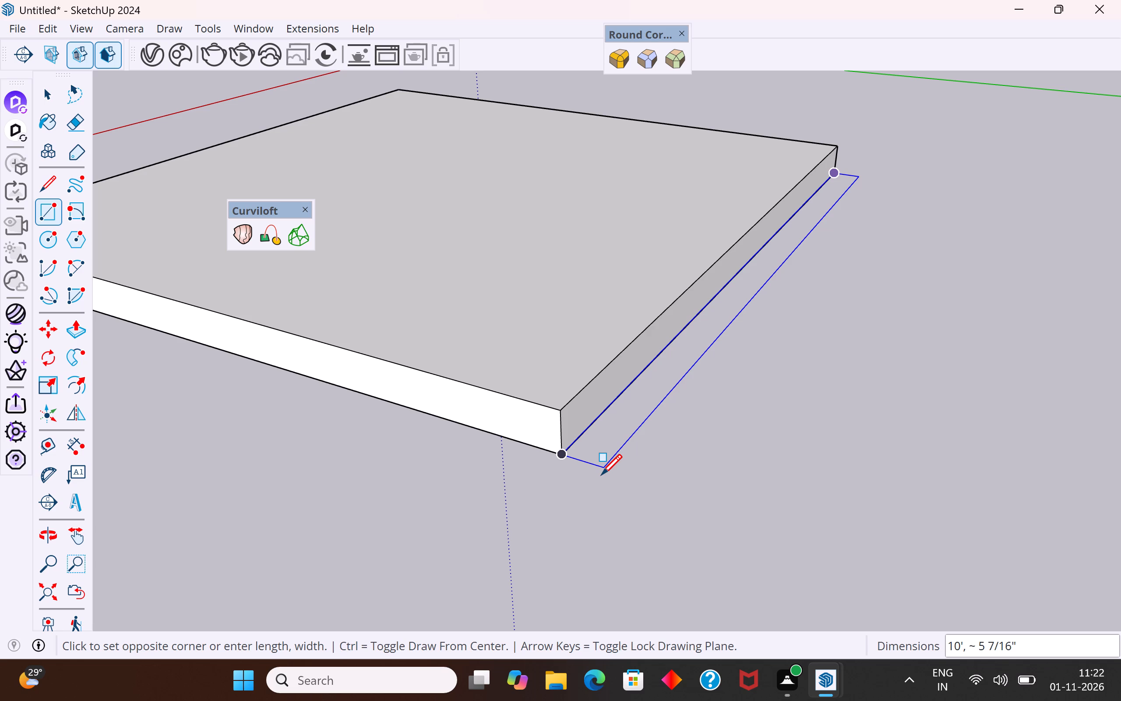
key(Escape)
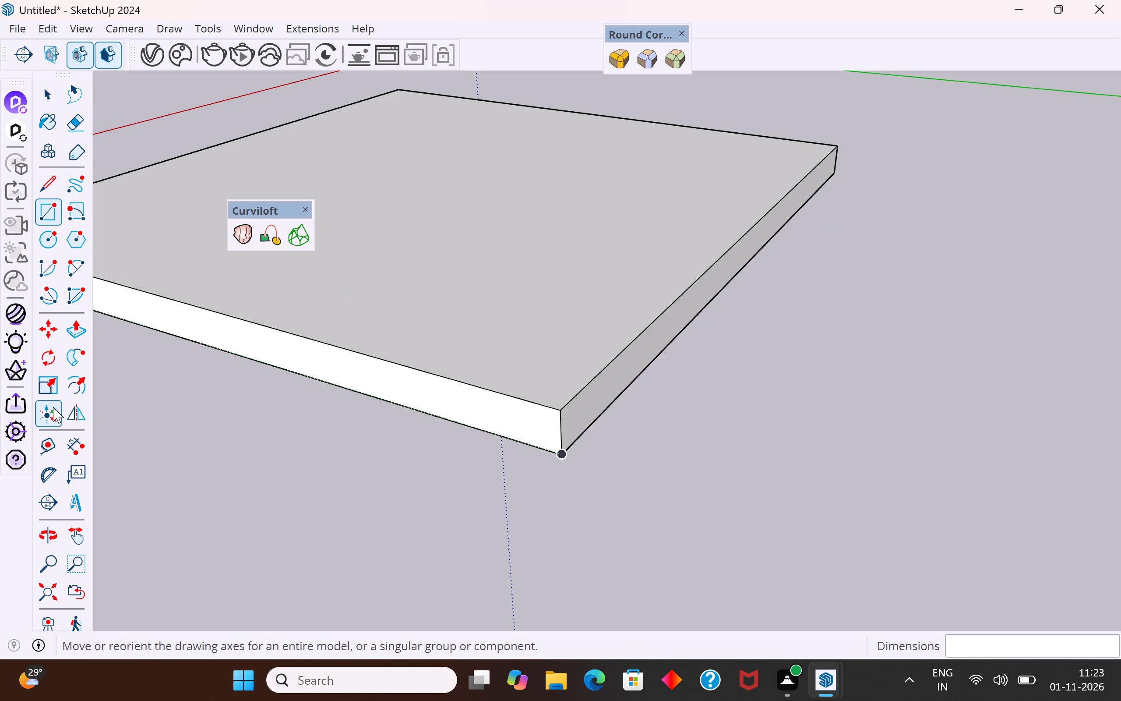
Place a guide line 4" outward from the slab's bottom side edge, parallel to the red axis.
click(50, 438)
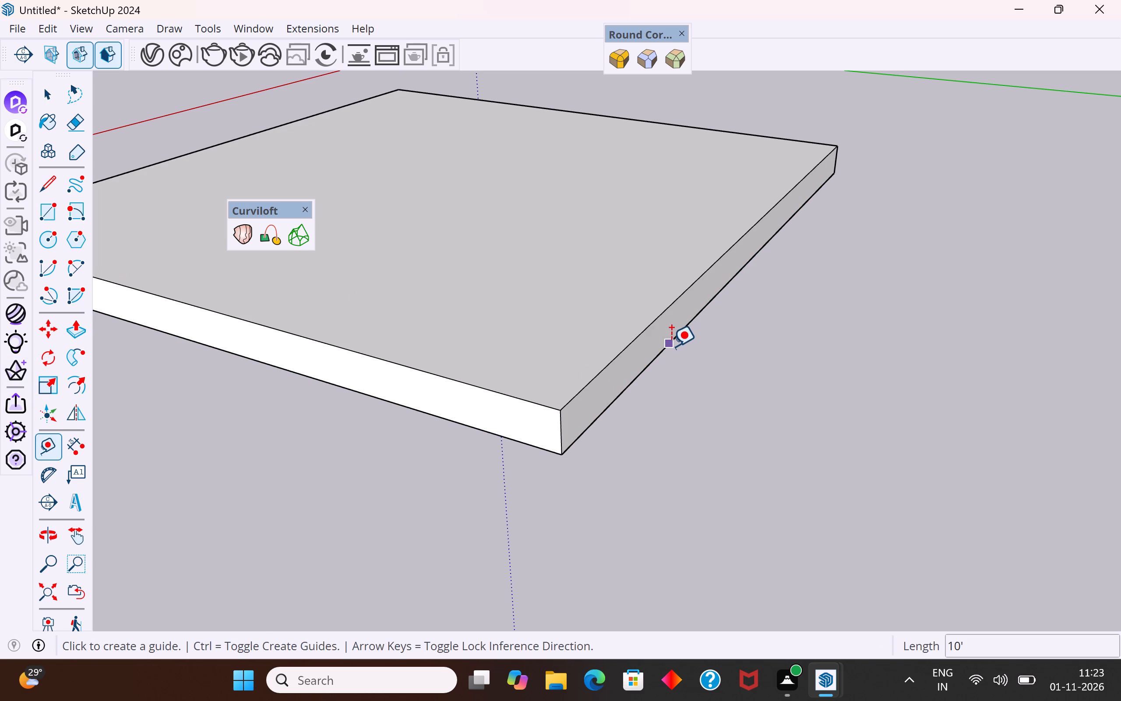
click(671, 346)
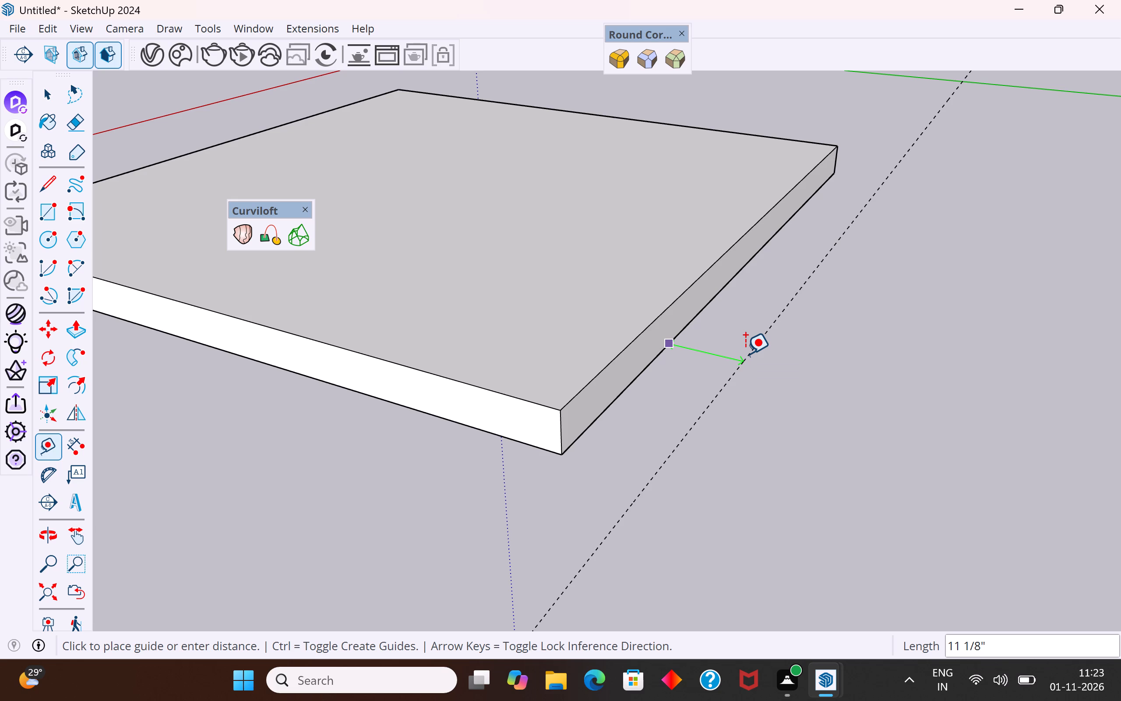
text(4")
key(Return)
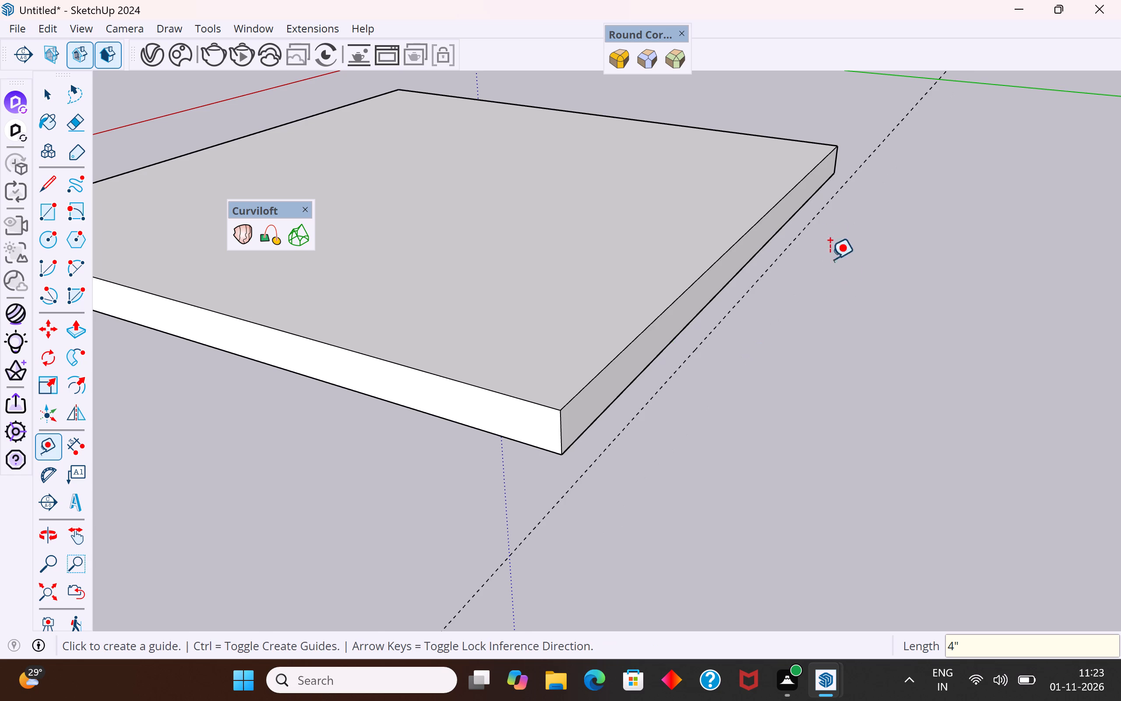
Draw a 4" line from the slab's bottom corner out to the guide, along the green direction.
click(47, 189)
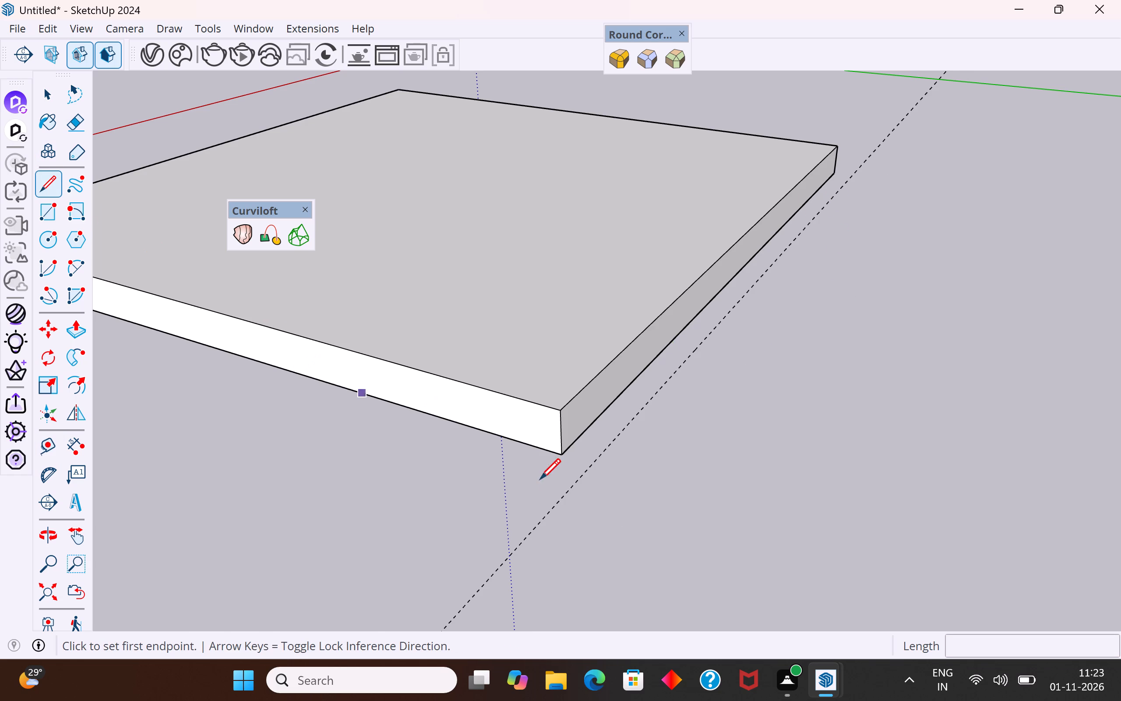
scroll(573, 481, up, 5)
click(553, 439)
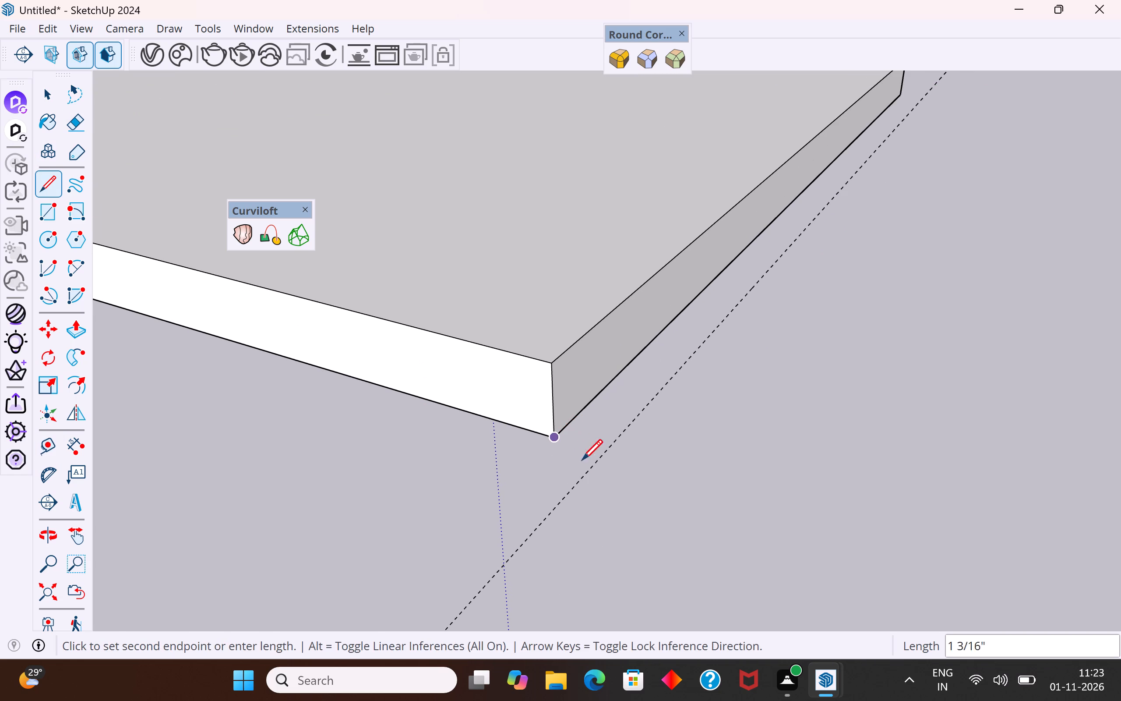
click(604, 460)
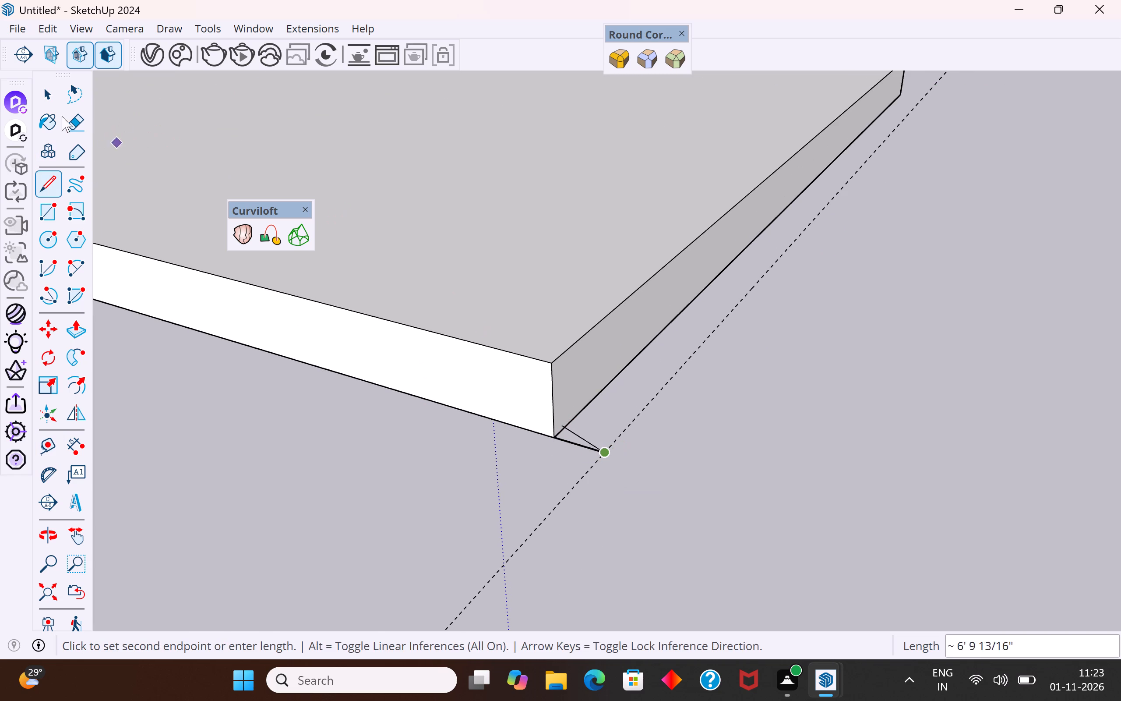
click(42, 98)
Draw a 10' by 4" rectangle on the ground along the slab's side, between its bottom edge and the guide.
scroll(575, 434, down, 6)
middle_drag(1028, 367, 938, 412)
click(45, 220)
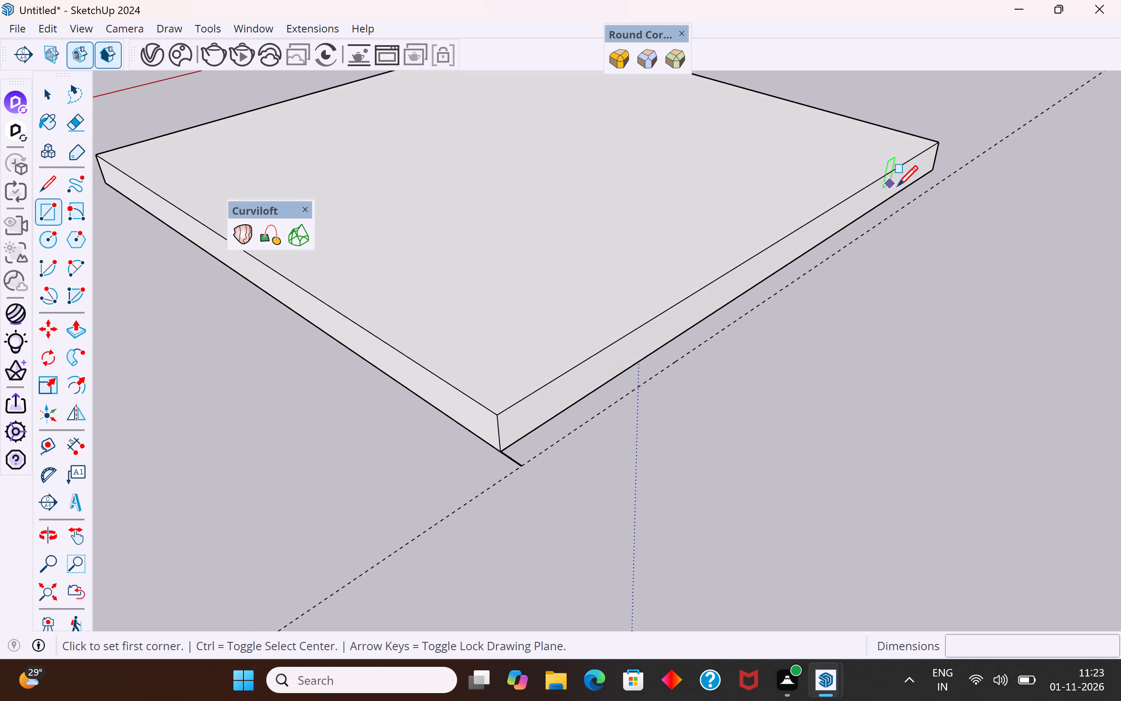
click(937, 170)
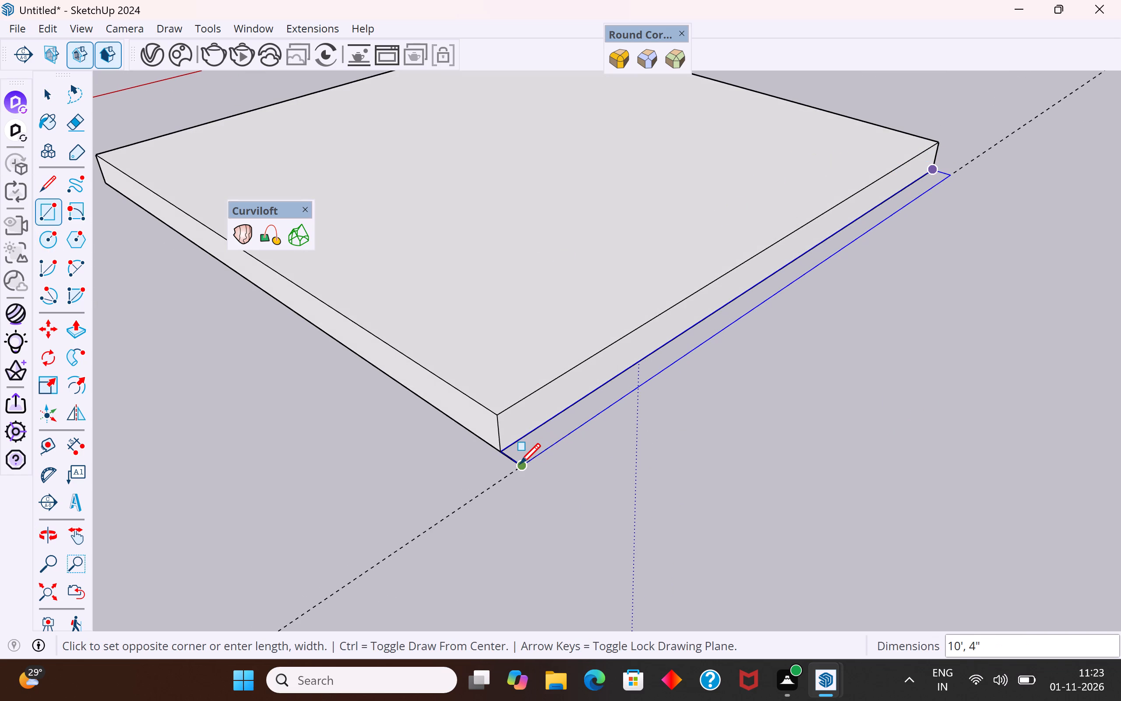
click(519, 468)
click(51, 98)
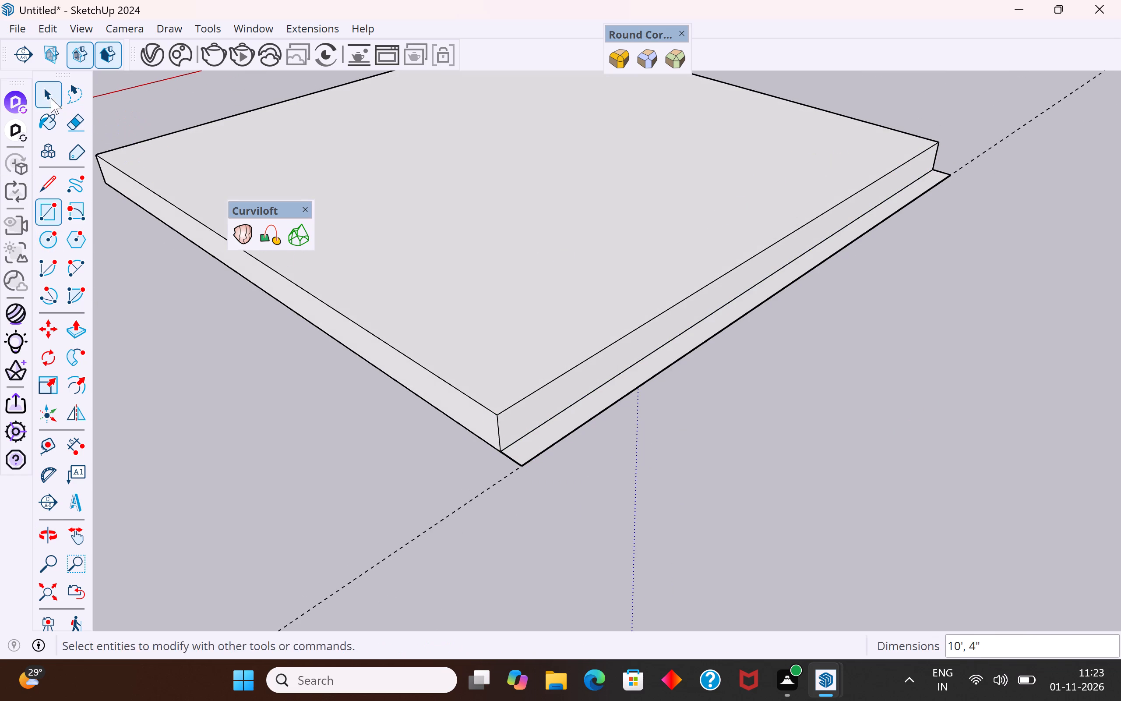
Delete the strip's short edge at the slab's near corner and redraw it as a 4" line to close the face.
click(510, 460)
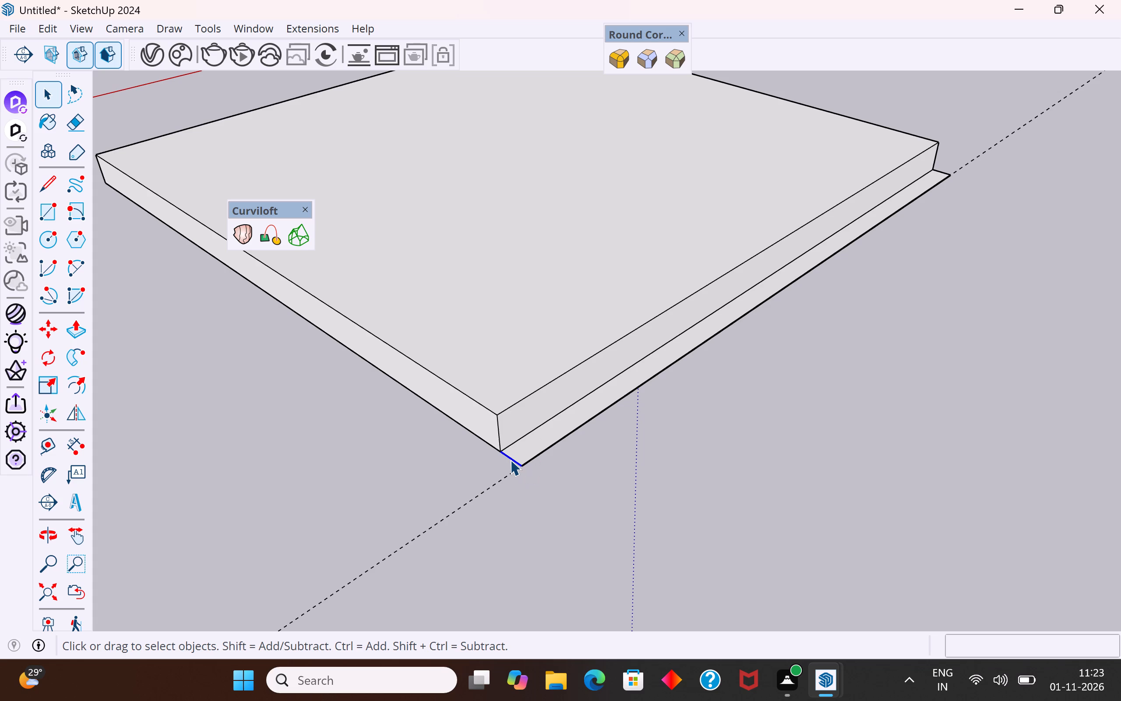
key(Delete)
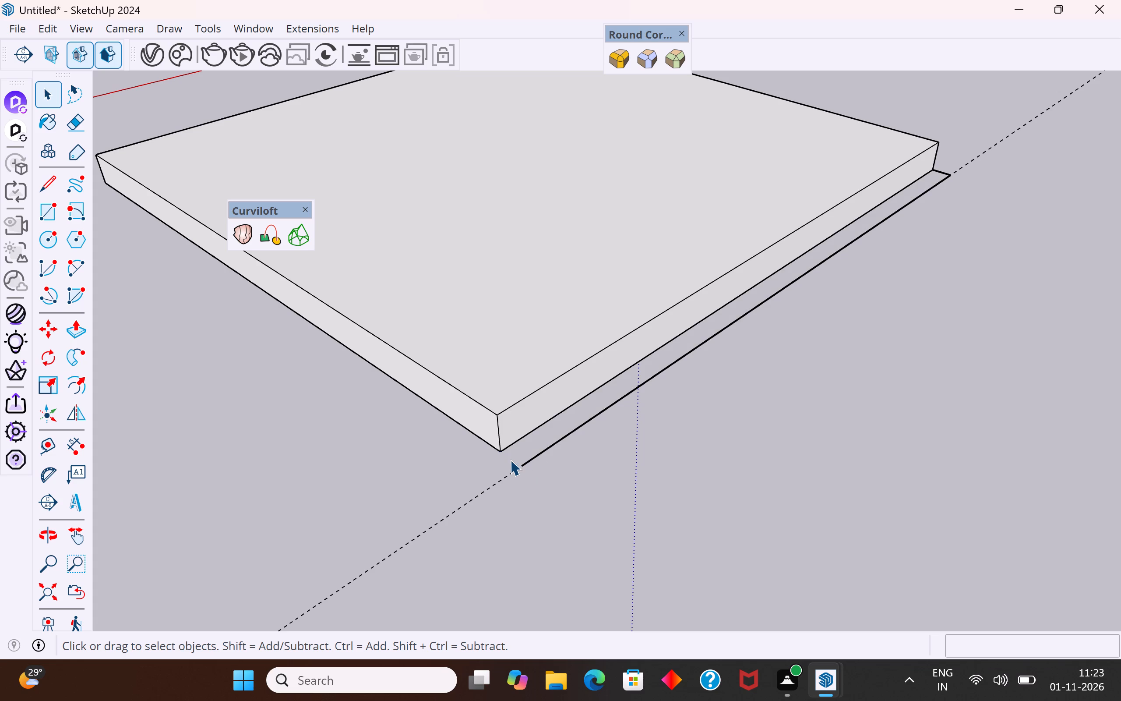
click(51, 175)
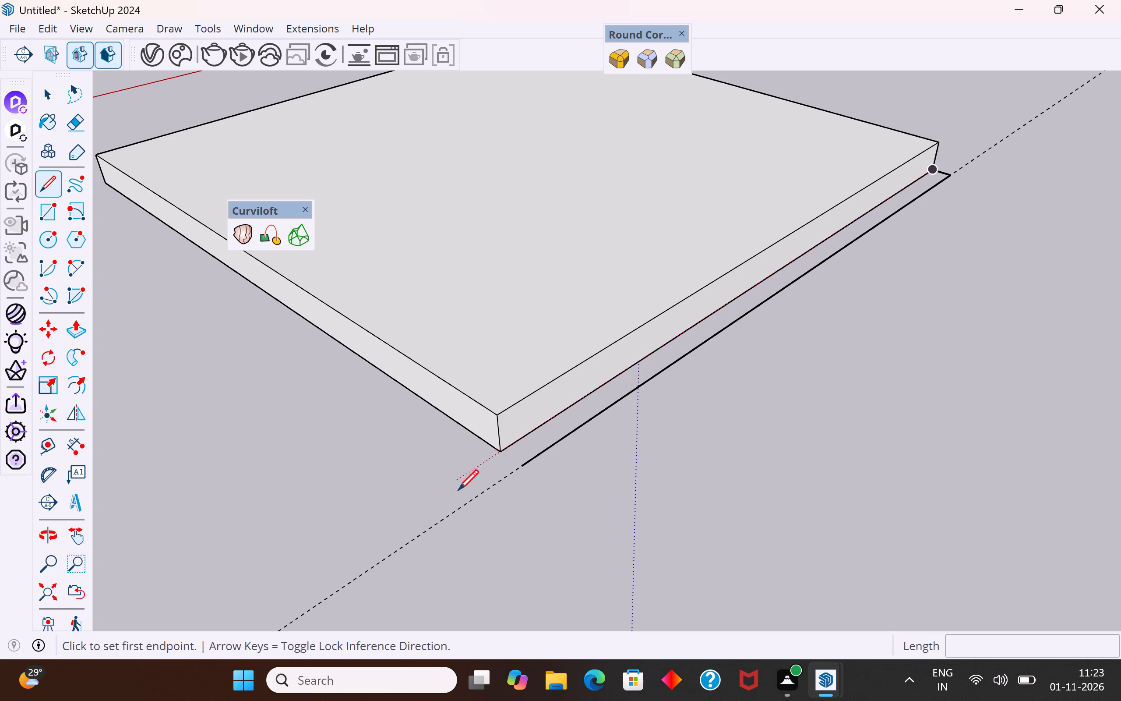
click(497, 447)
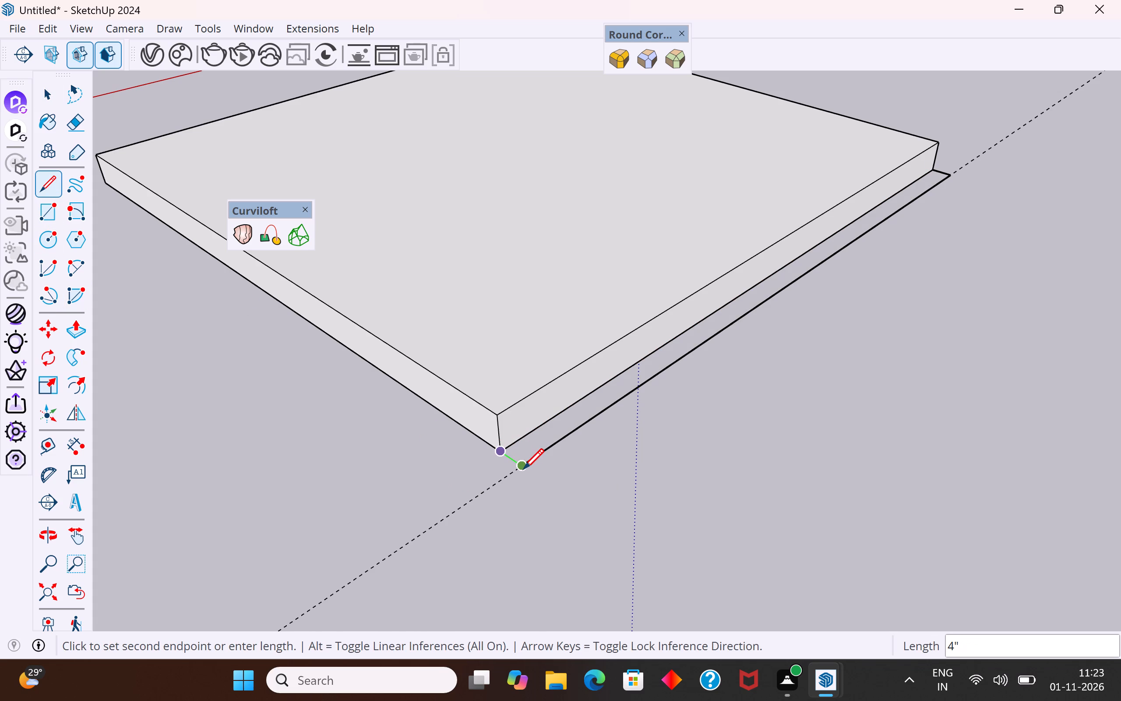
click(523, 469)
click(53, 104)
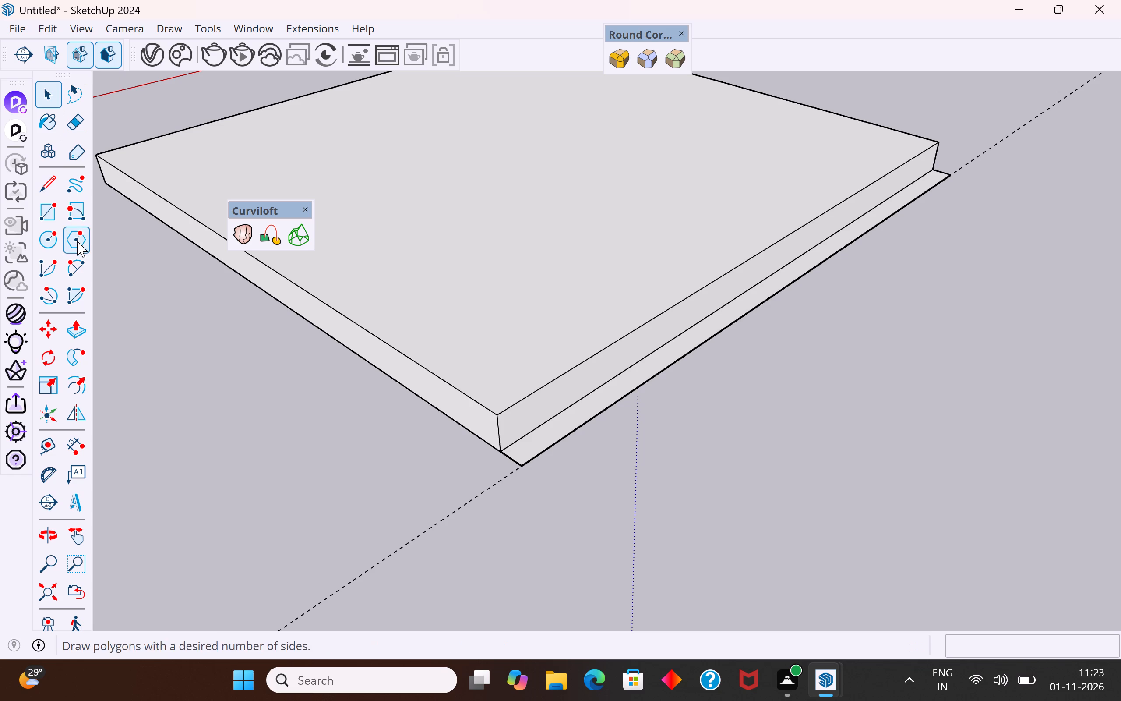
Push/Pull the 4" strip beside the slab up 10' to form a wall.
click(76, 330)
click(538, 432)
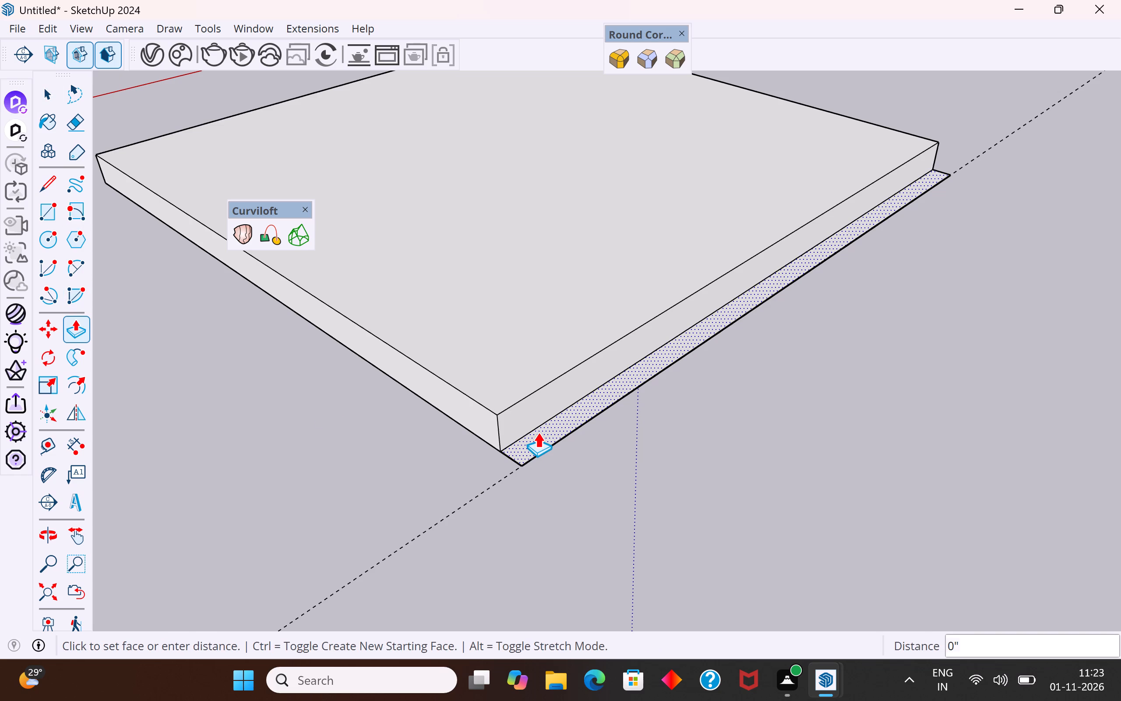
scroll(538, 432, down, 13)
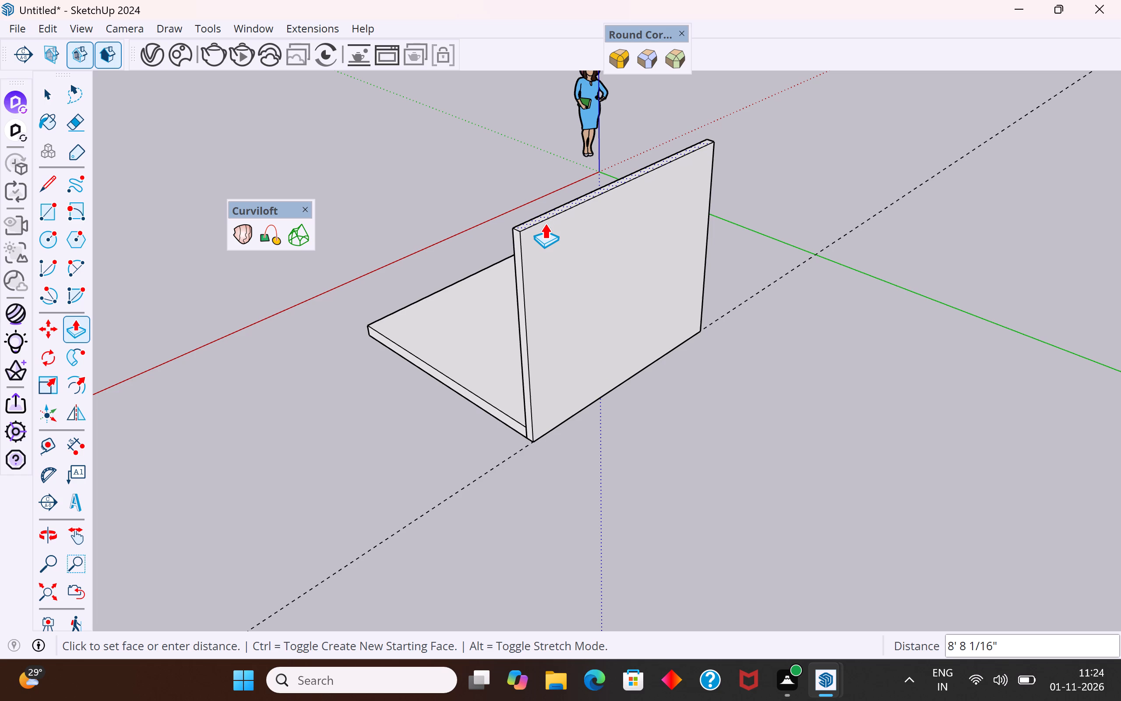
text(10)
key(apostrophe)
key(Return)
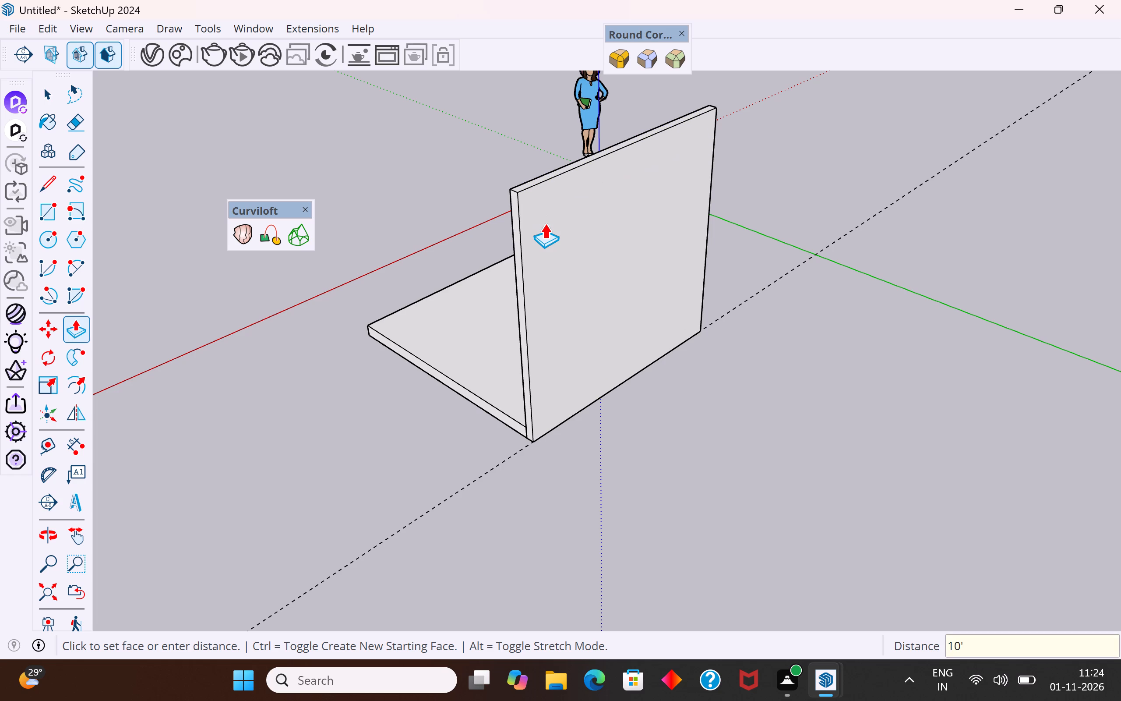
scroll(605, 402, down, 4)
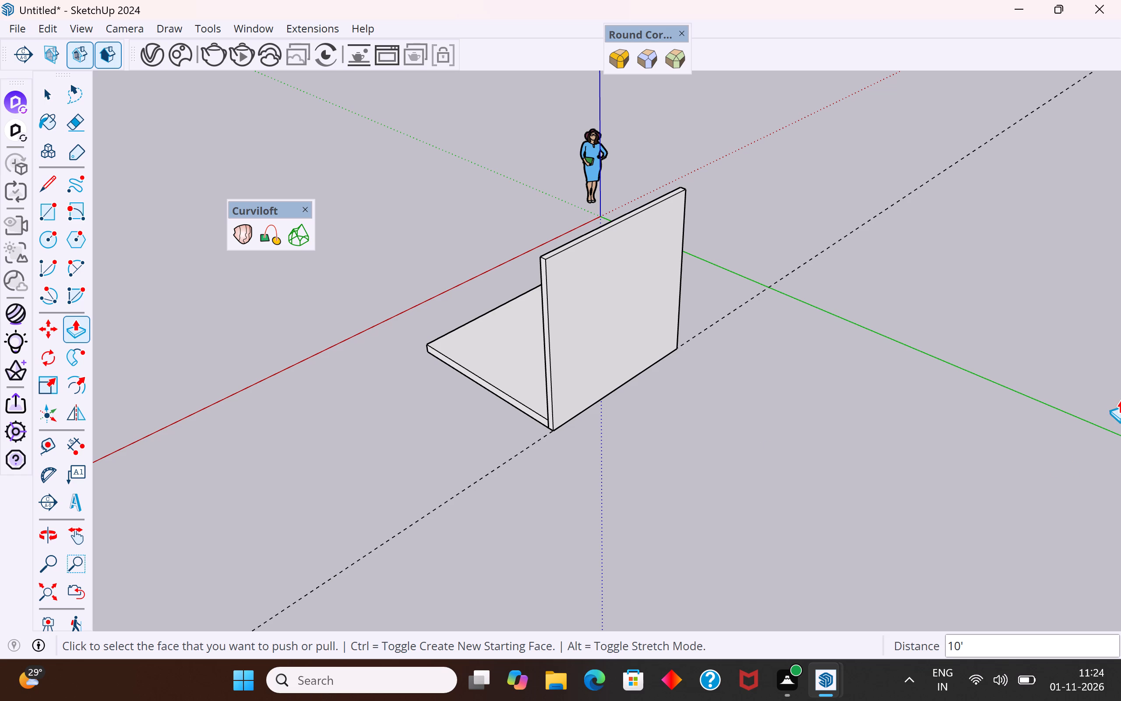
Make the 10' high wall beside the slab, with all its faces and edges, into a group.
click(58, 102)
scroll(381, 506, down, 4)
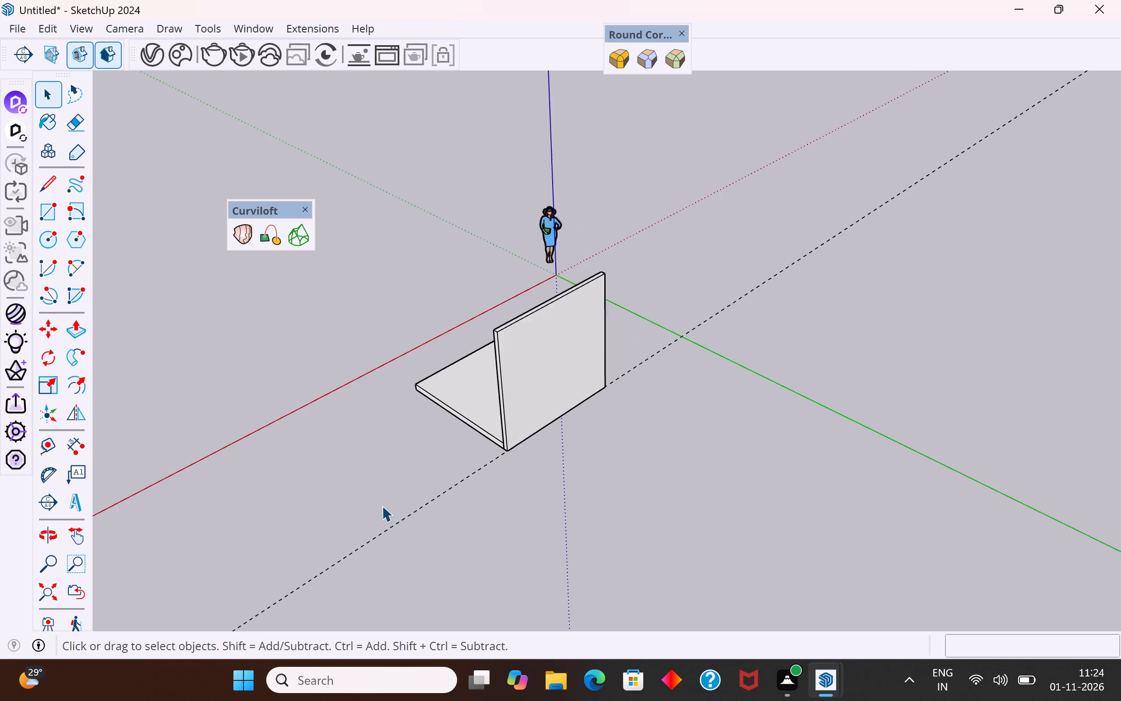
middle_drag(403, 517, 660, 395)
triple_click(597, 336)
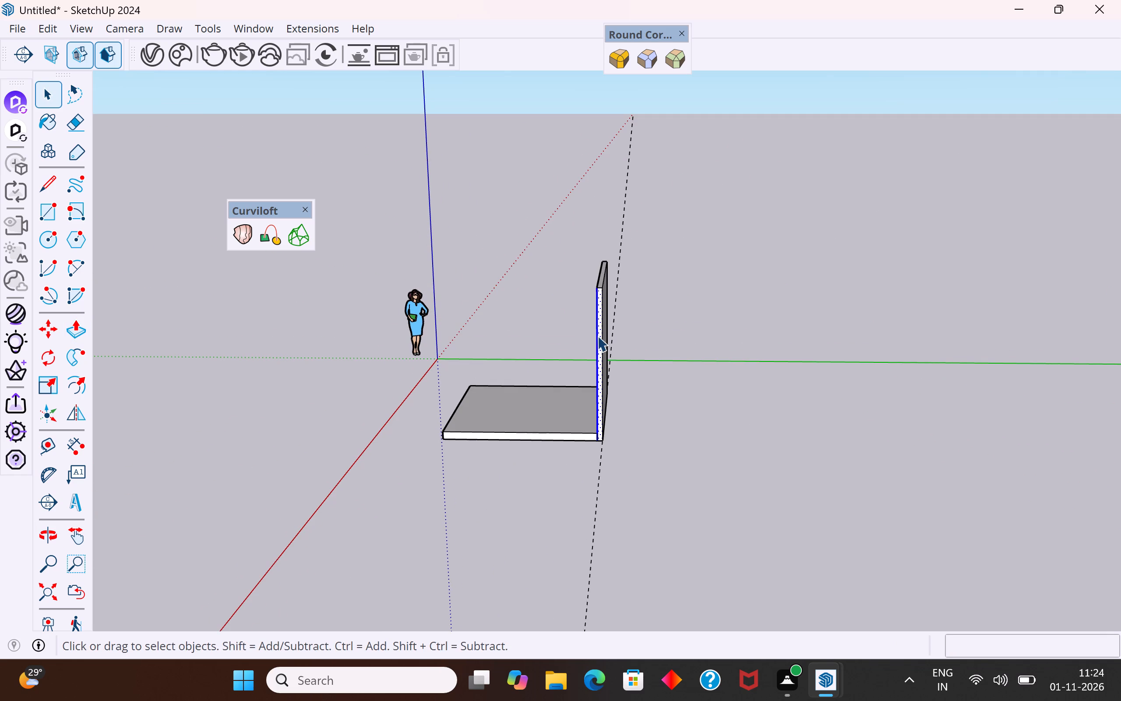
click(597, 336)
right_click(600, 336)
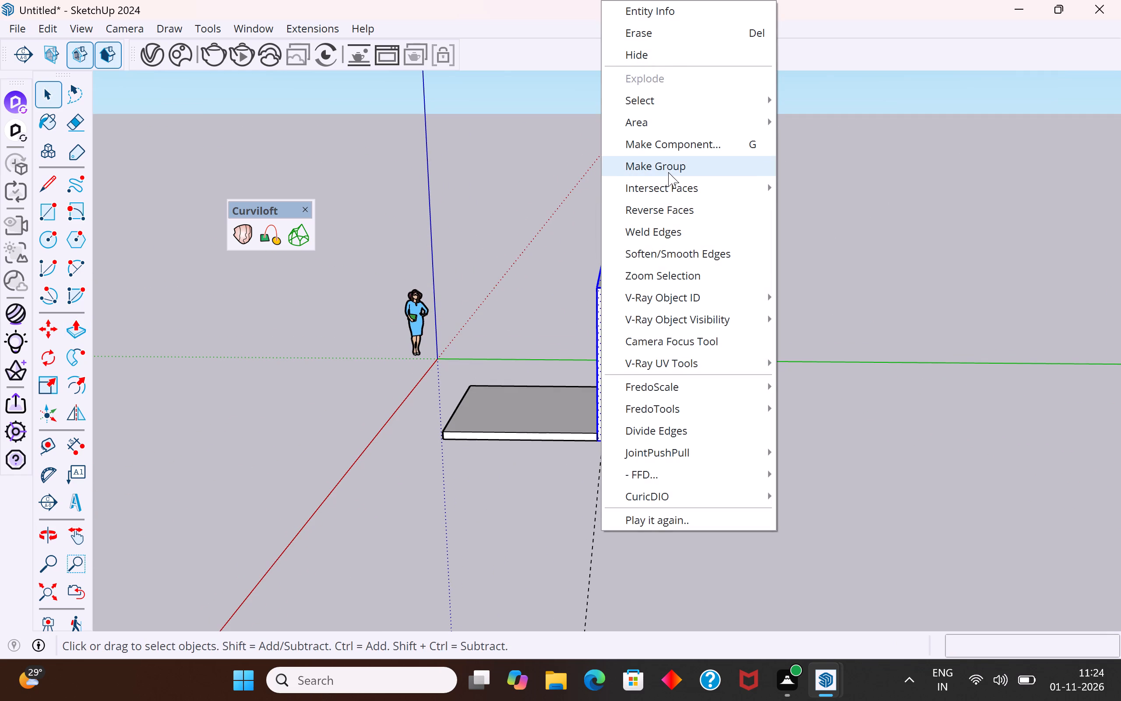
click(669, 170)
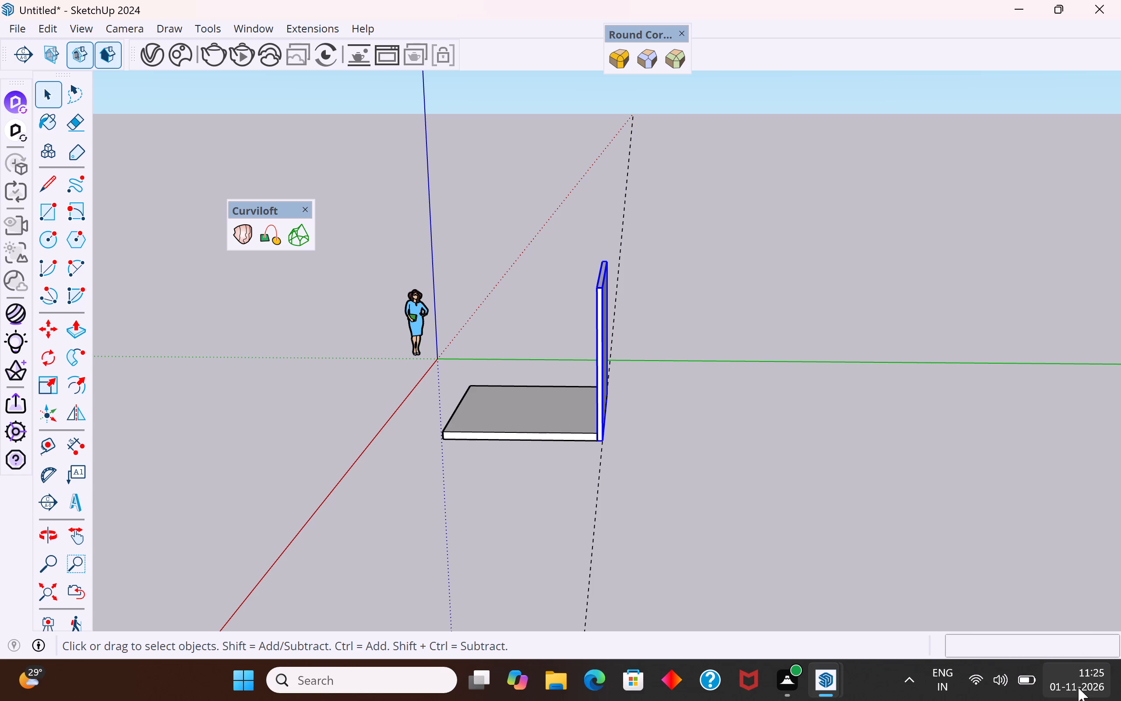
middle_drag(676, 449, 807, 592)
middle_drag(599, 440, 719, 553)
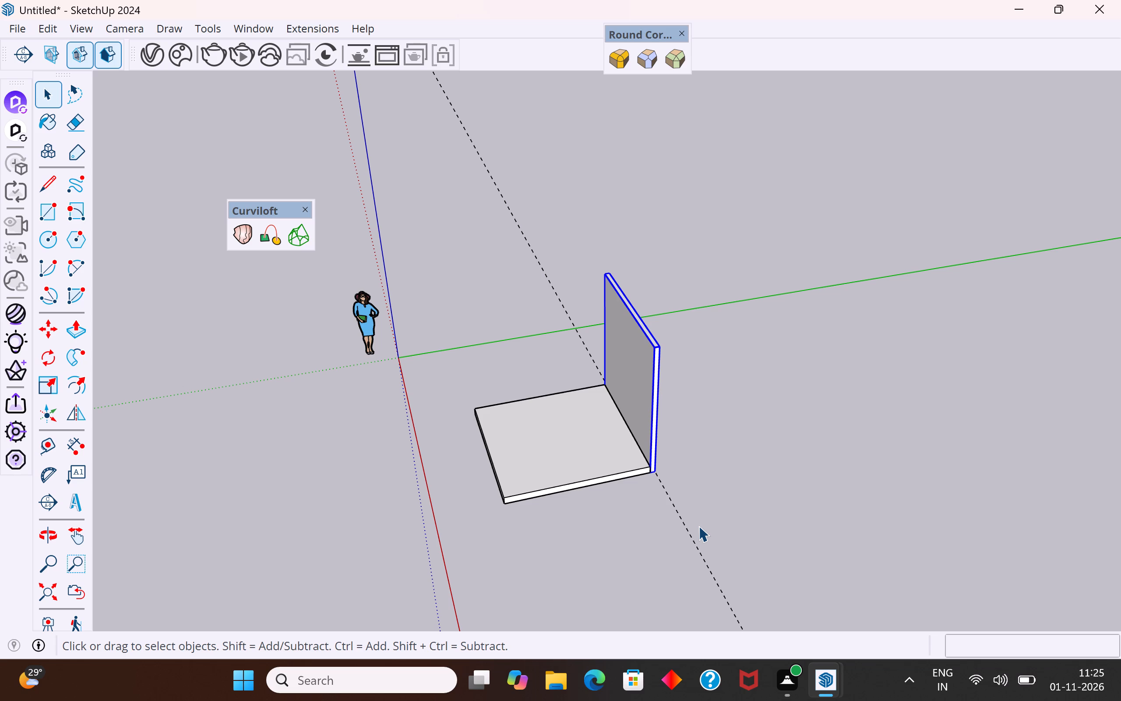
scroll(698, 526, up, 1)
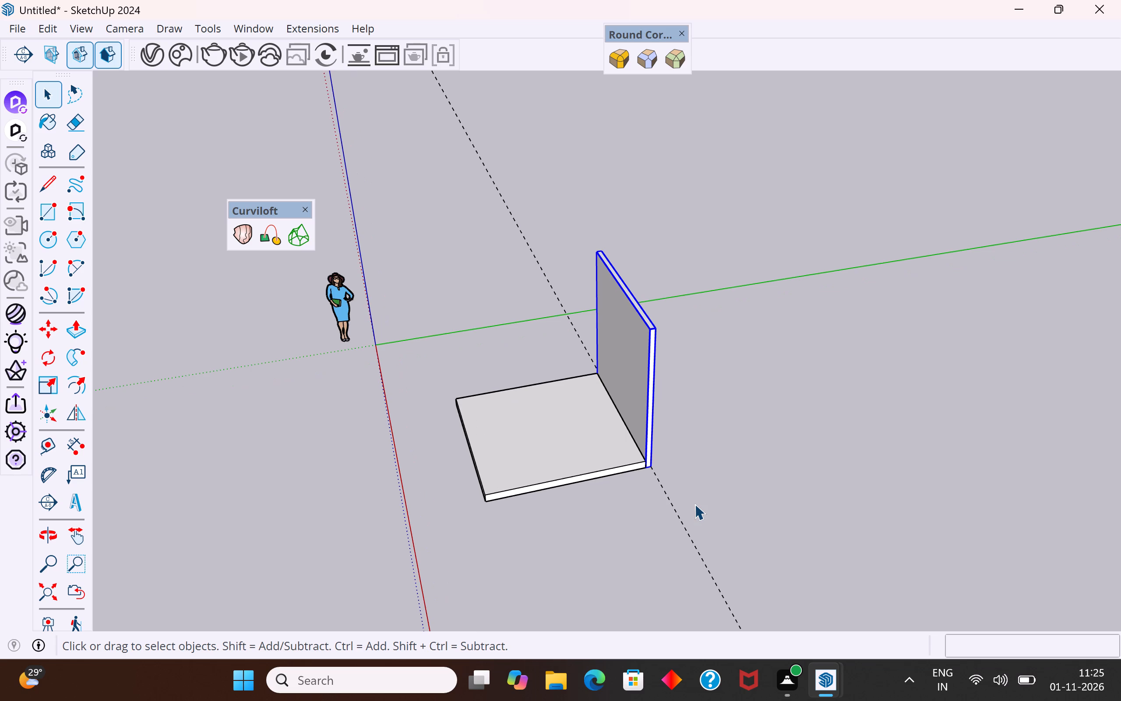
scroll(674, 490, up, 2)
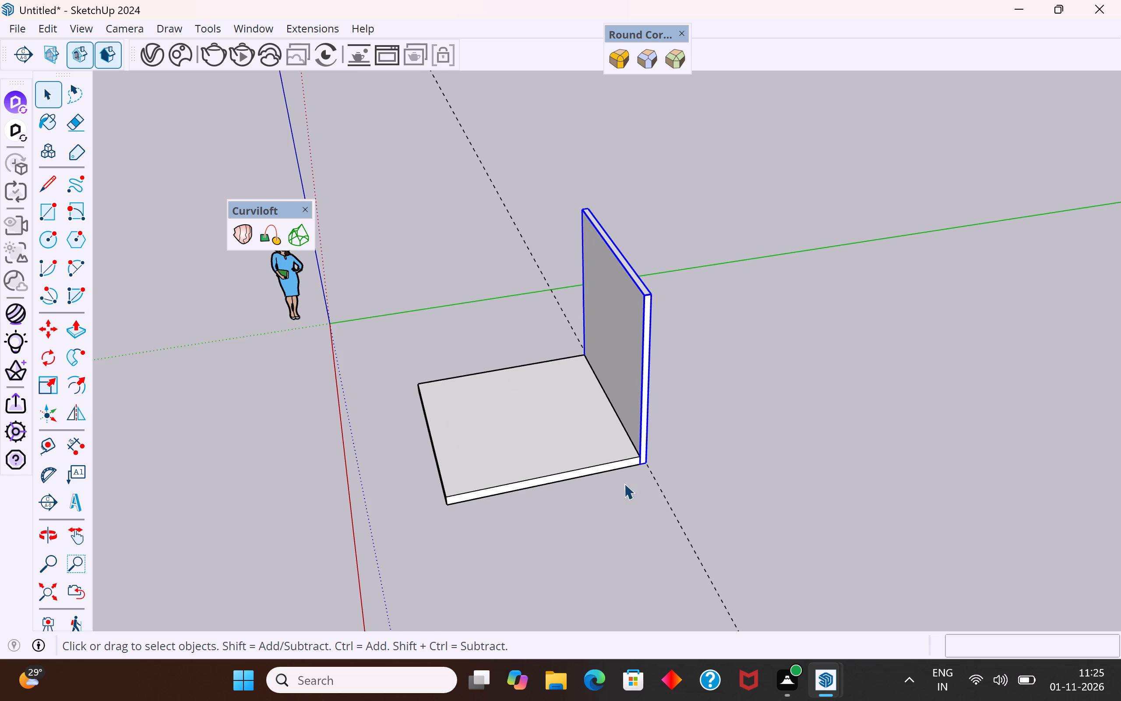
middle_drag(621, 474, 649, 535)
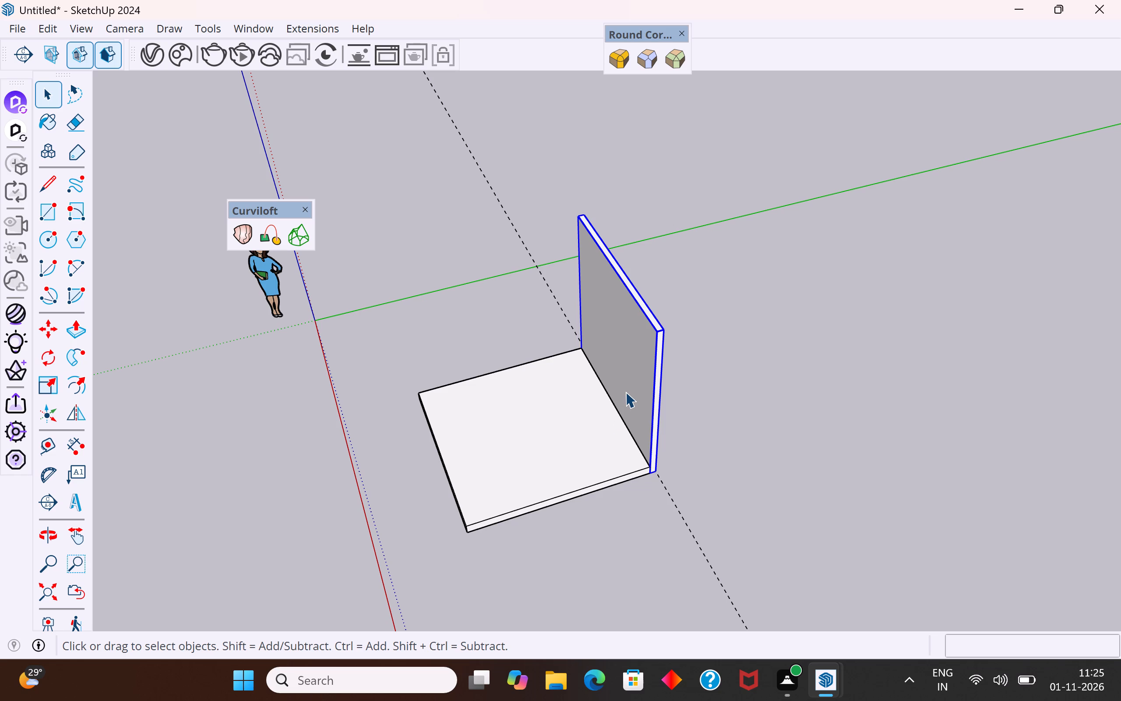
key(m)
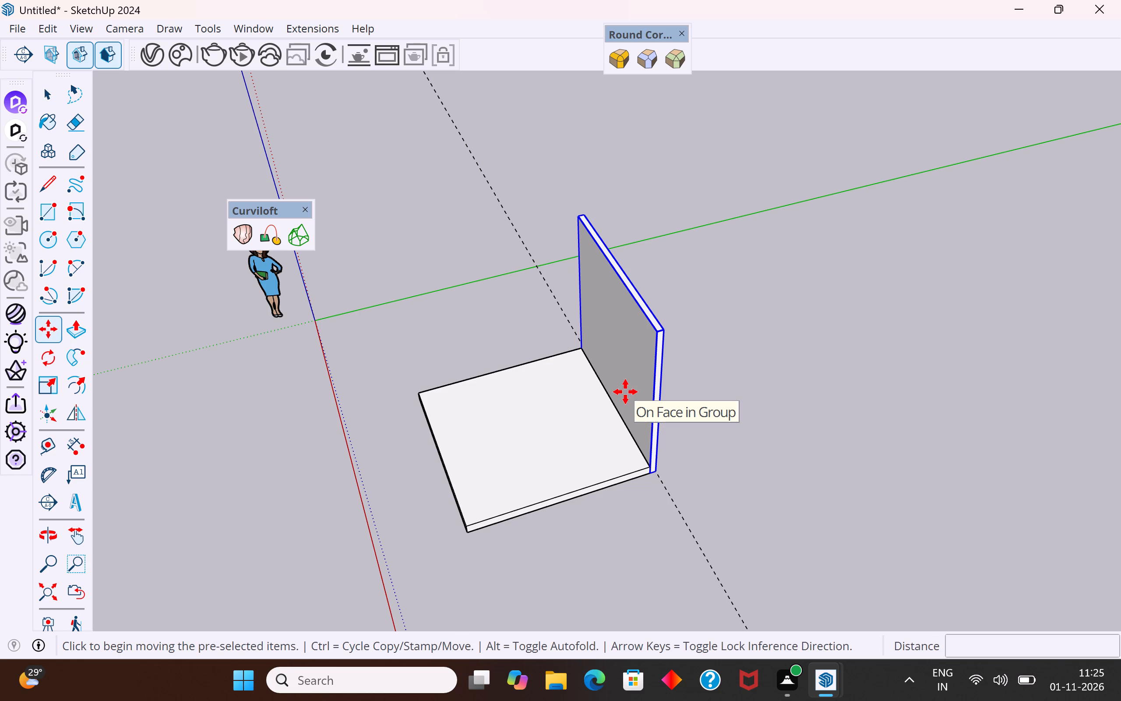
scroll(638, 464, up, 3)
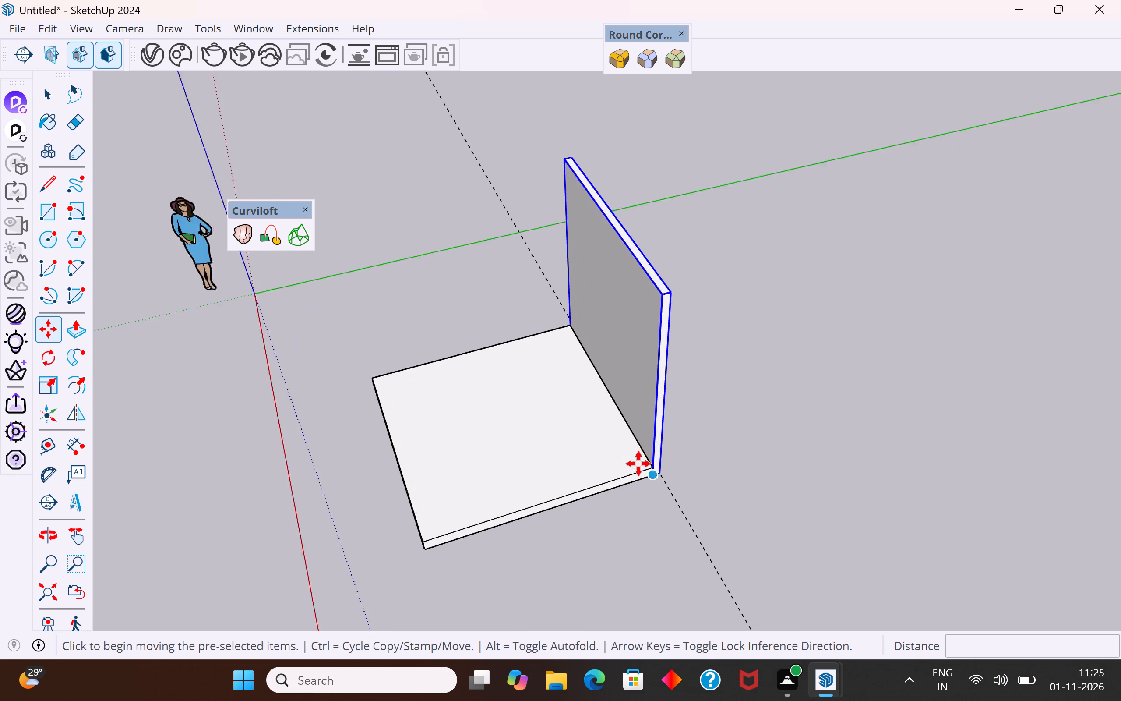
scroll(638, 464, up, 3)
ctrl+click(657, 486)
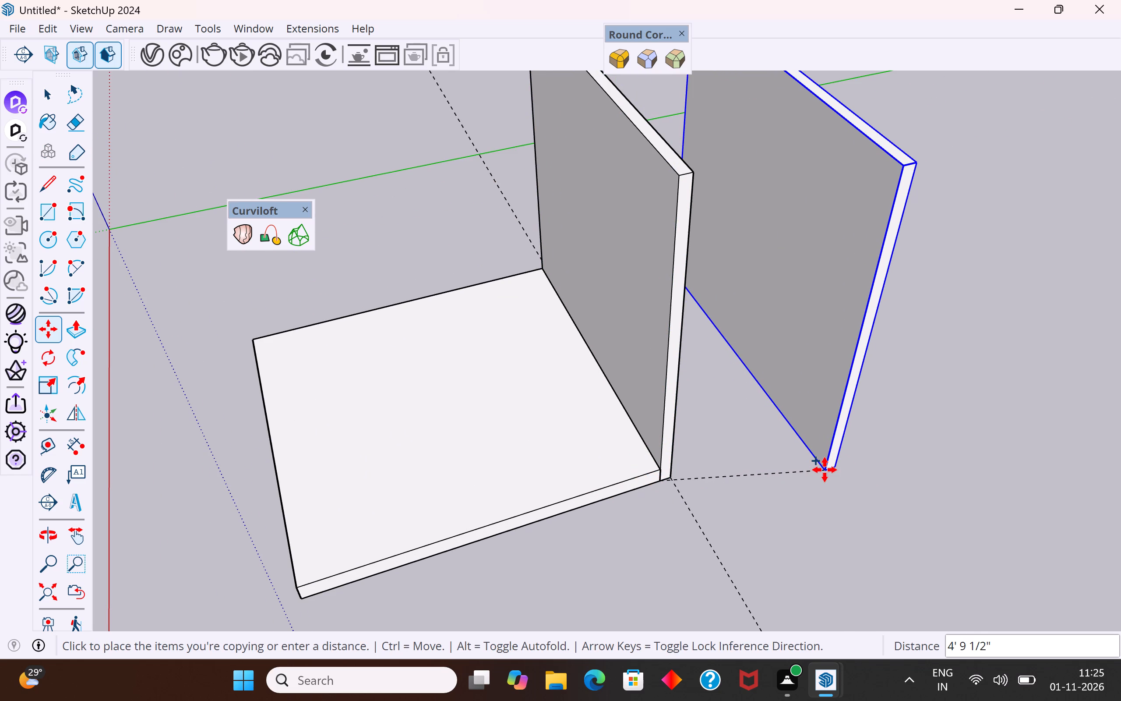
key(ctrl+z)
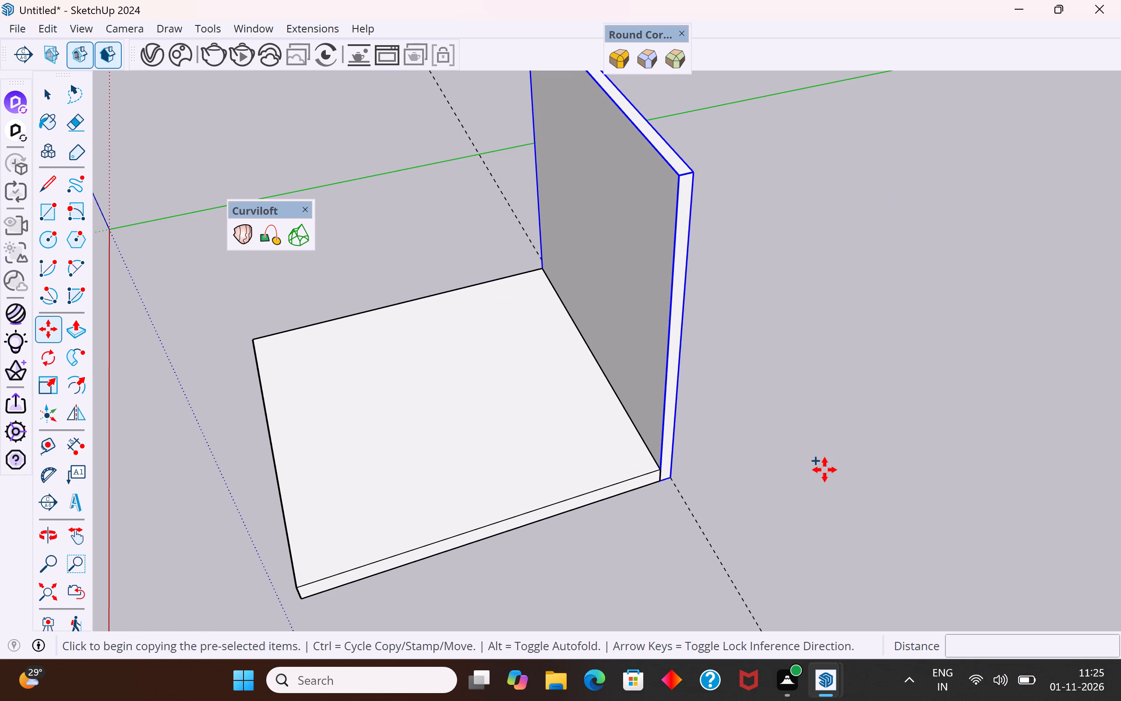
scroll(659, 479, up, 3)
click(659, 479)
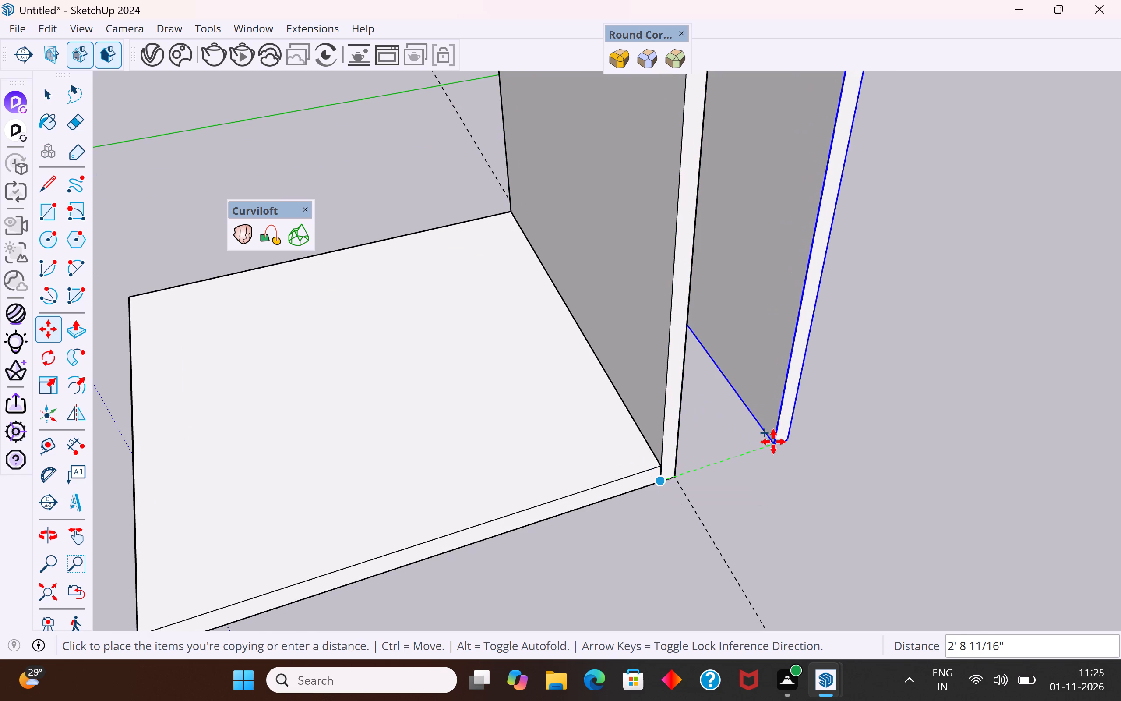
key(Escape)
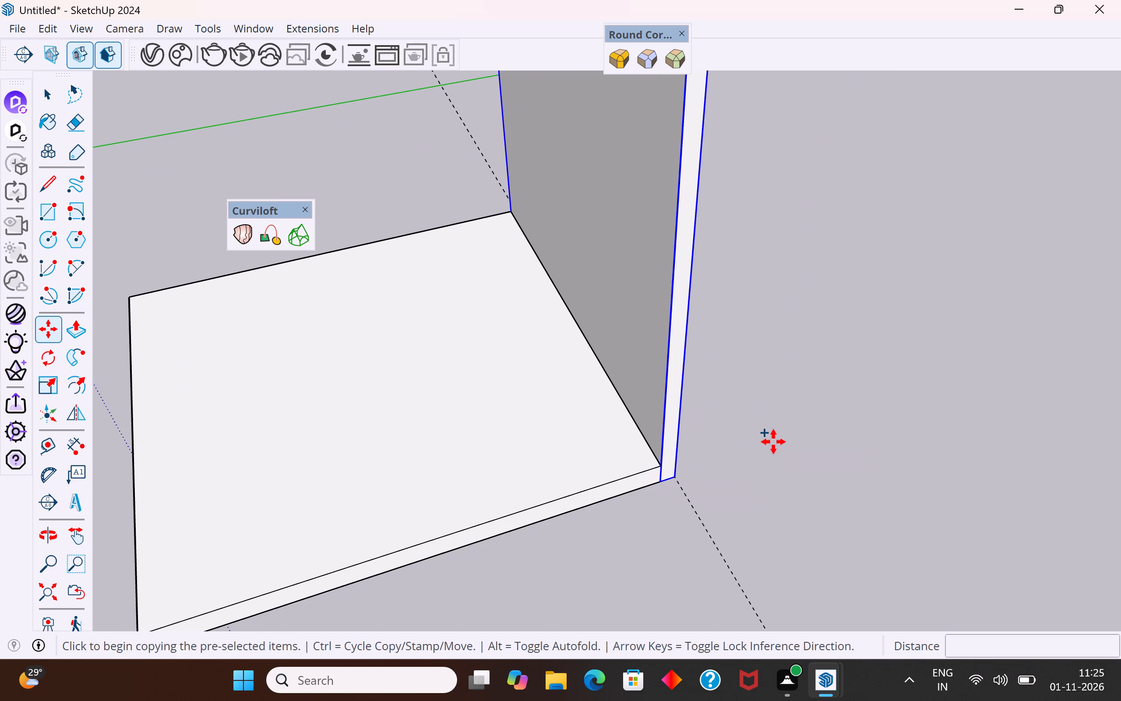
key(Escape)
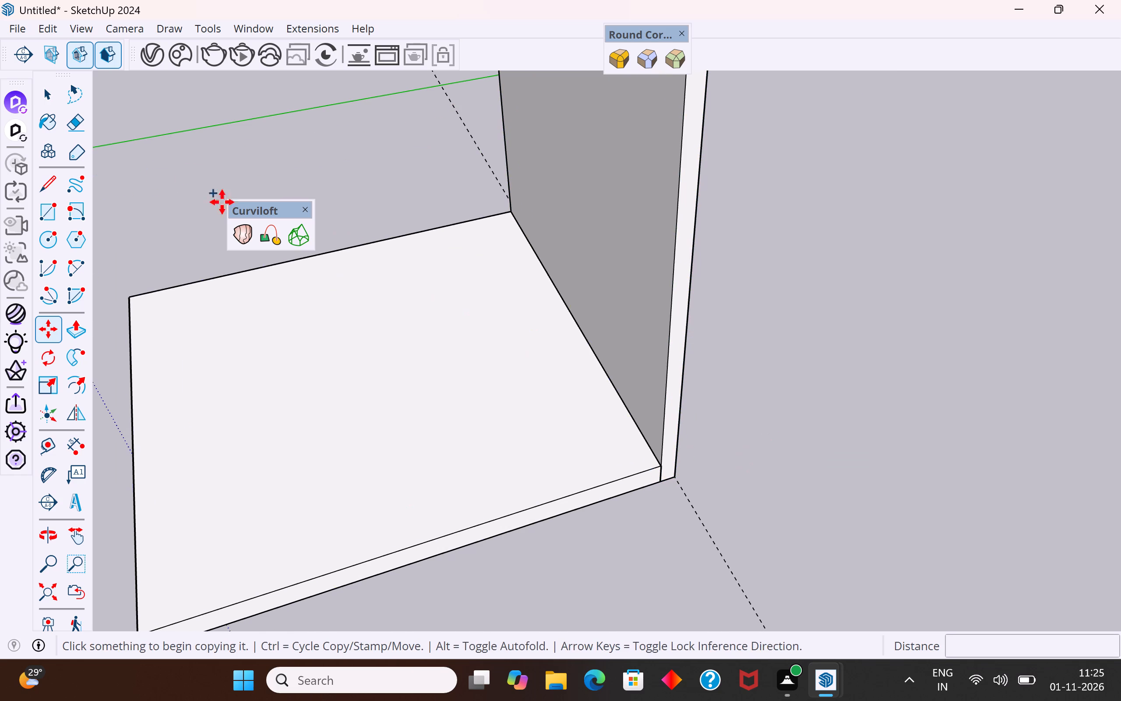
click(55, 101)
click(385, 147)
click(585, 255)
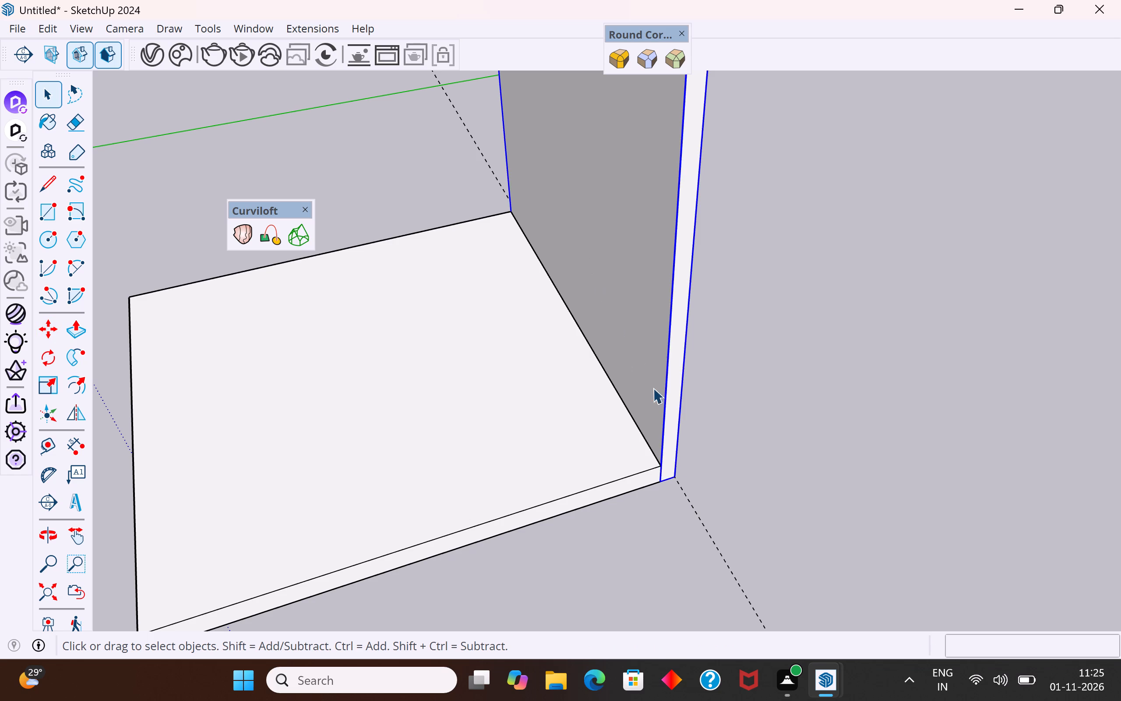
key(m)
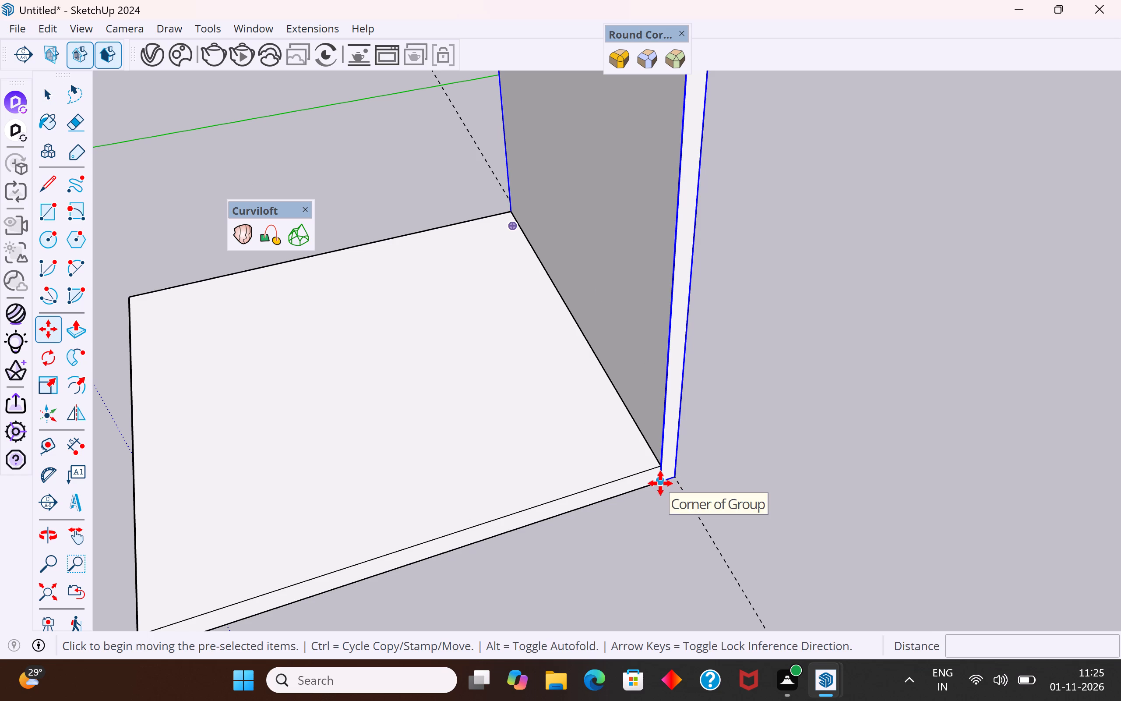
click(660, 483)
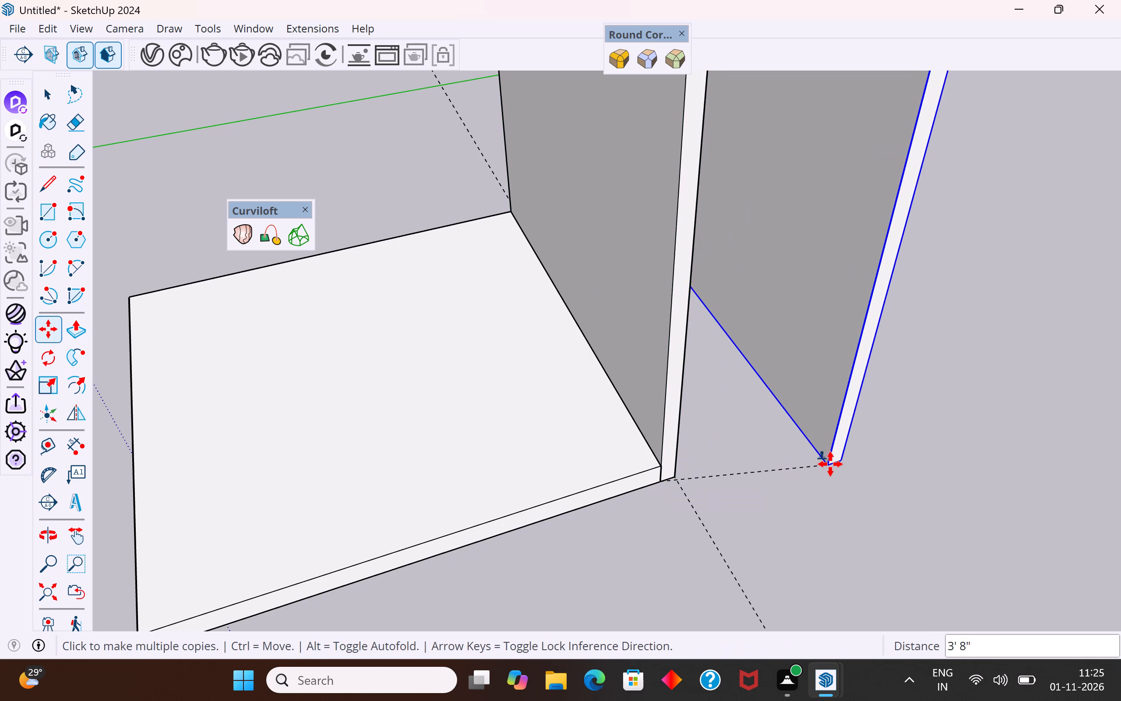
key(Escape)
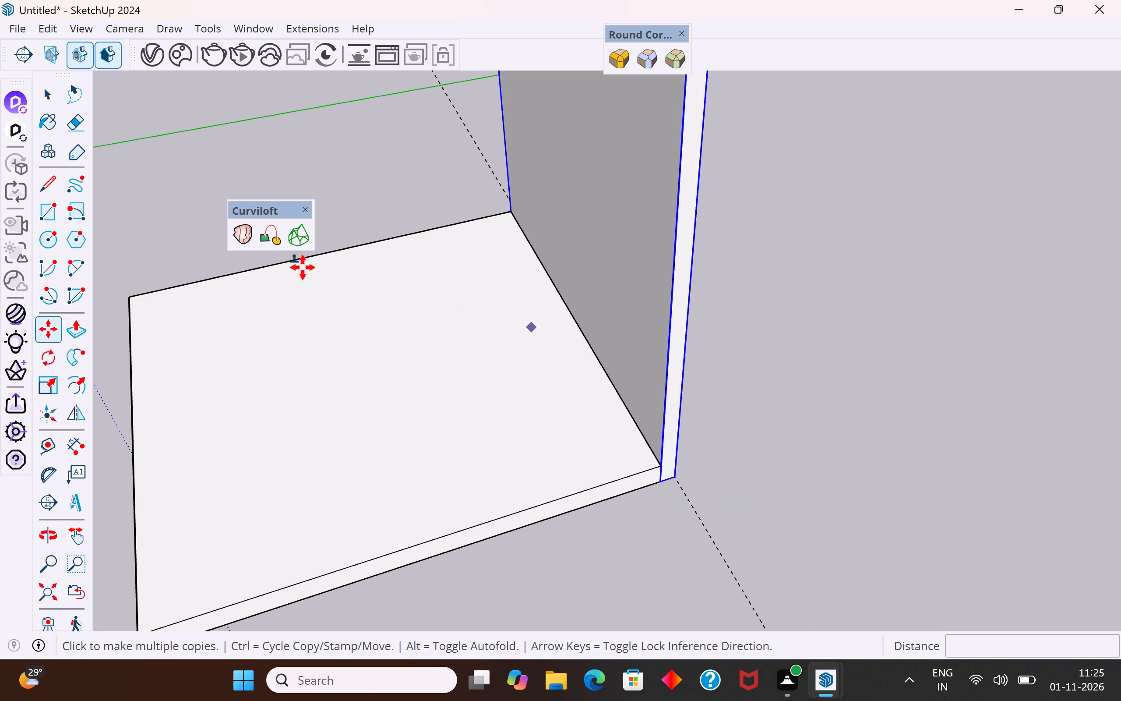
Copy the wall group from its bottom corner along the green axis, about 15' away from the slab.
click(49, 96)
click(403, 195)
click(595, 204)
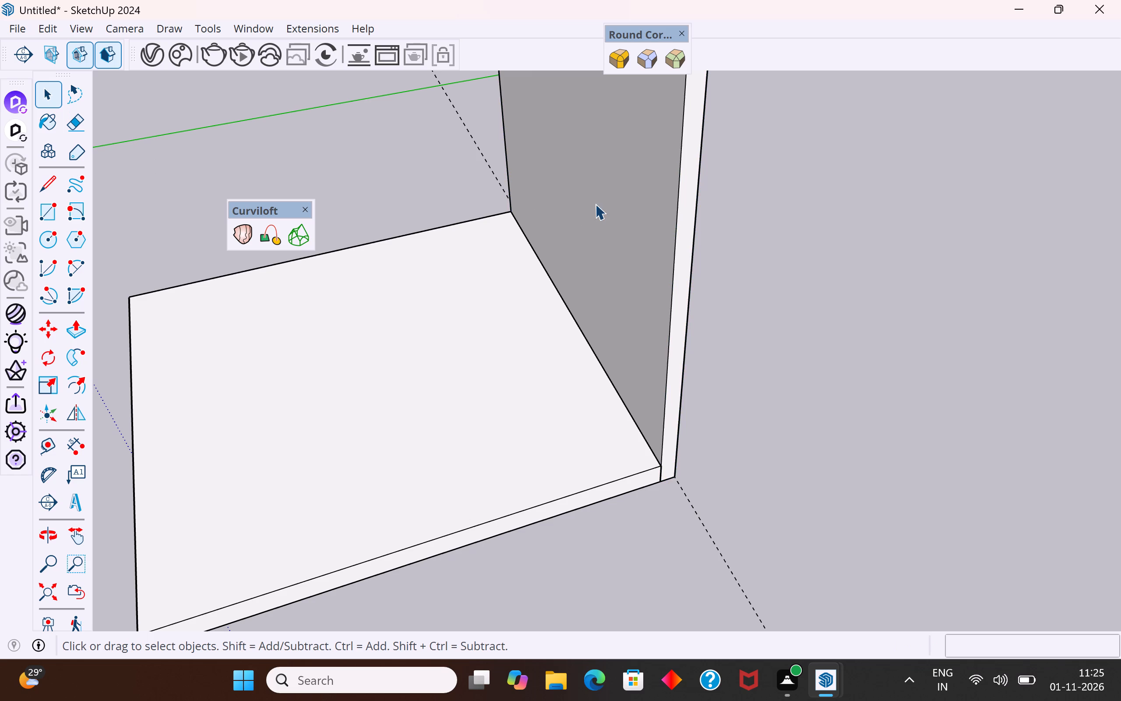
key(m)
scroll(679, 470, up, 2)
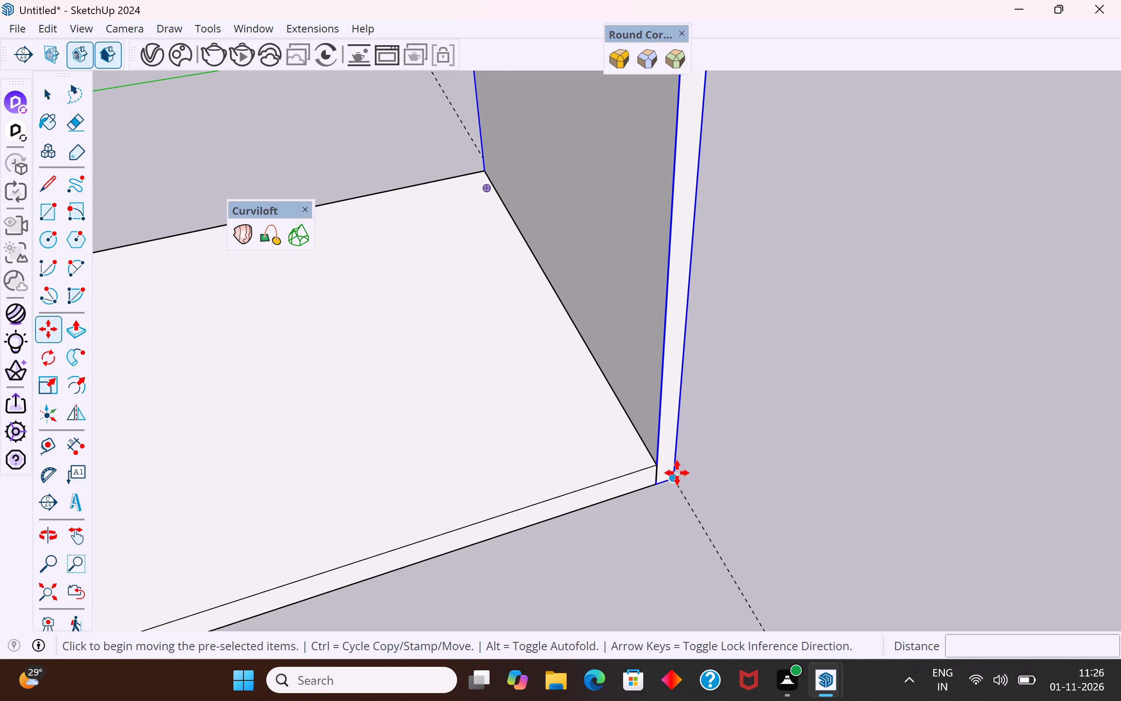
click(654, 488)
scroll(654, 488, down, 3)
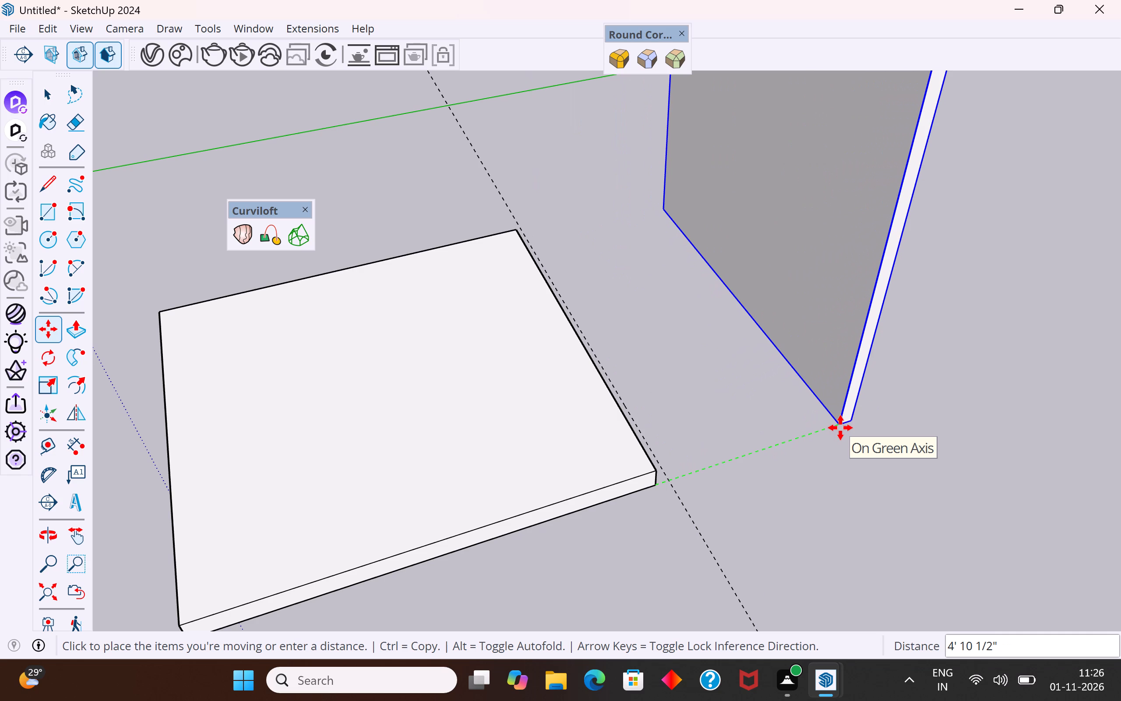
scroll(840, 428, down, 3)
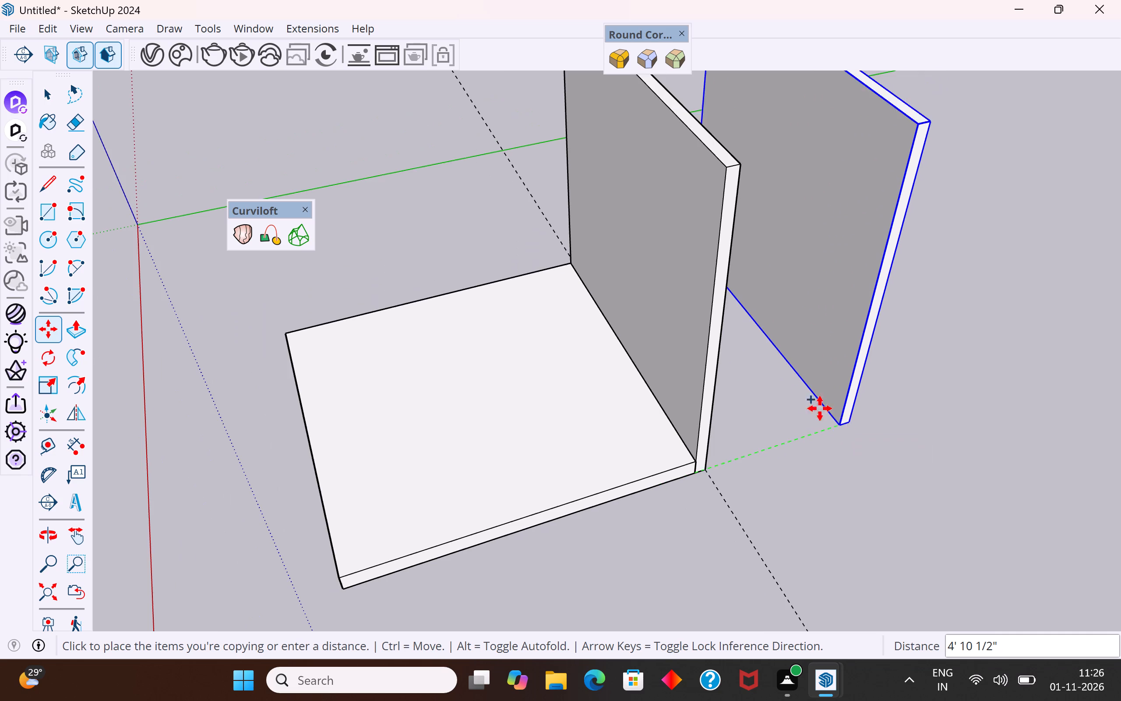
scroll(673, 401, down, 8)
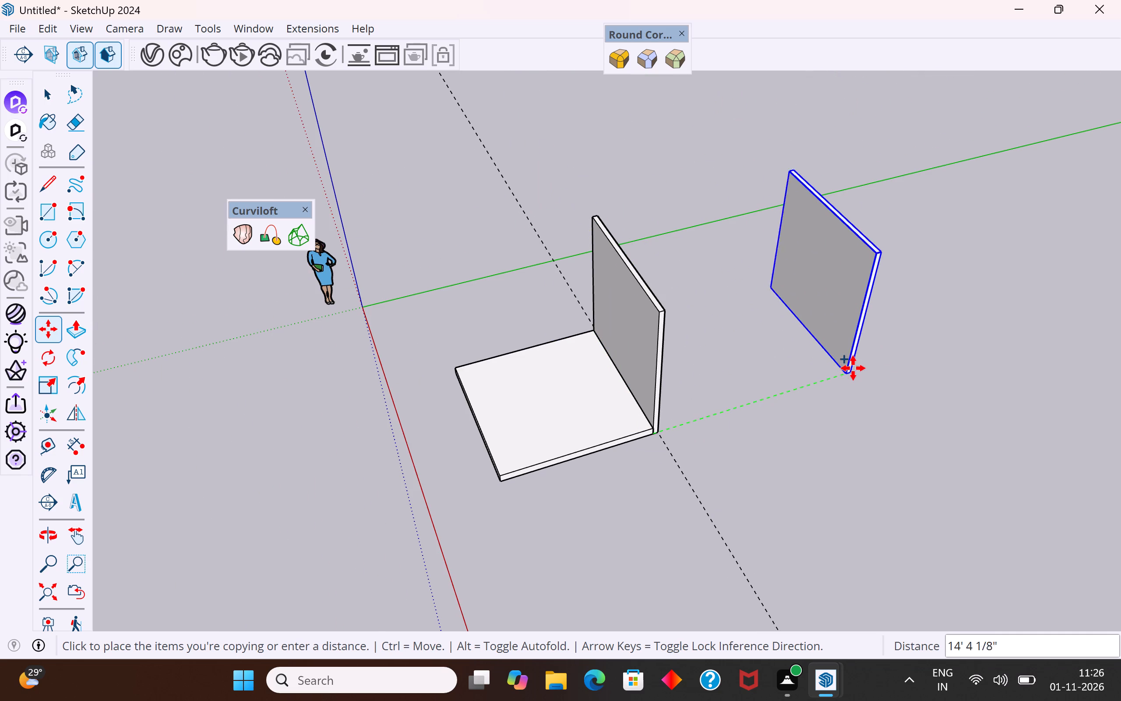
click(854, 368)
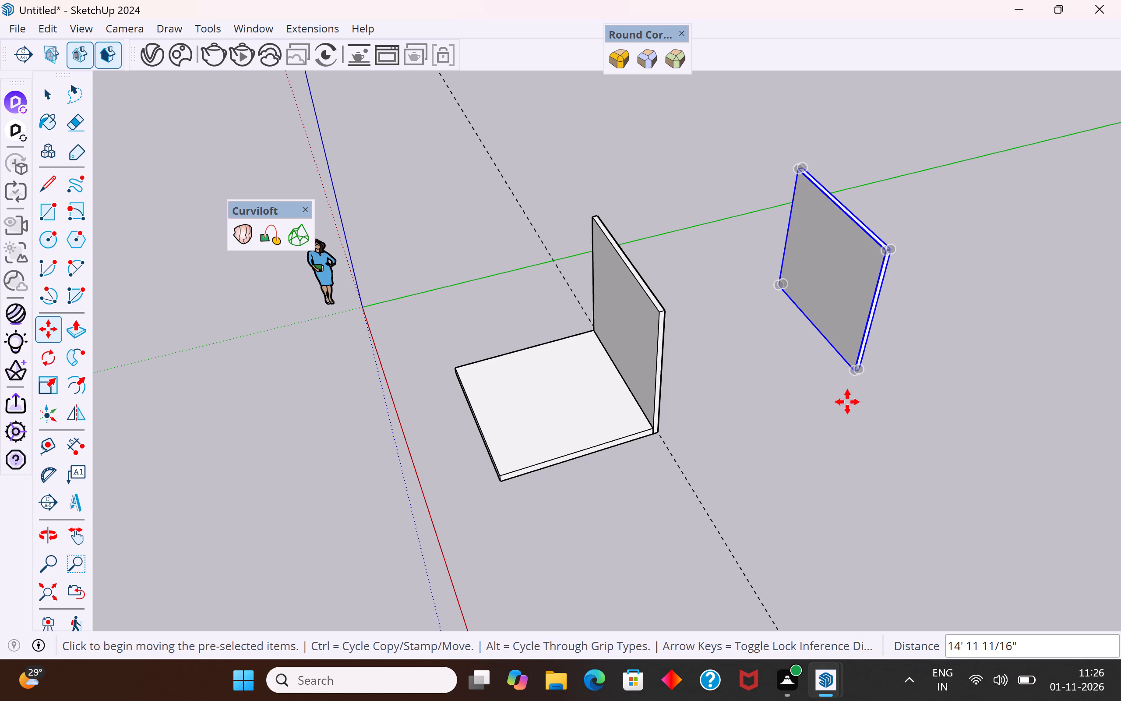
Rotate the copied wall 75° on the ground plane about a point beside its bottom corner, and deselect it.
click(50, 359)
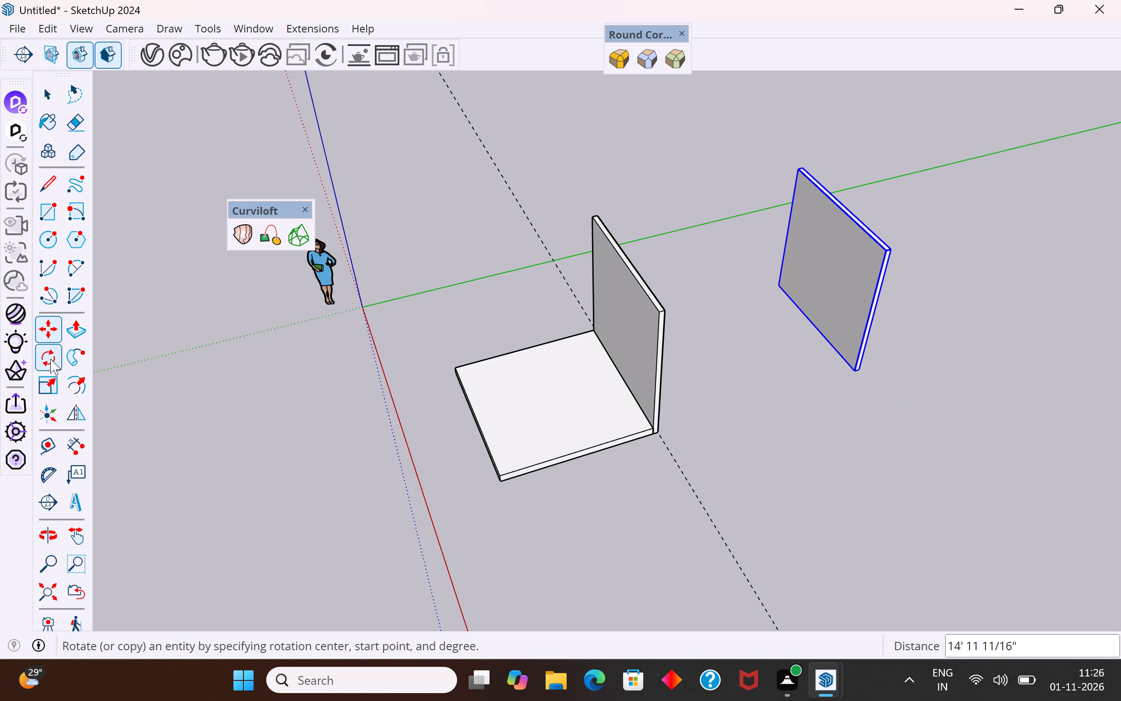
scroll(857, 375, up, 6)
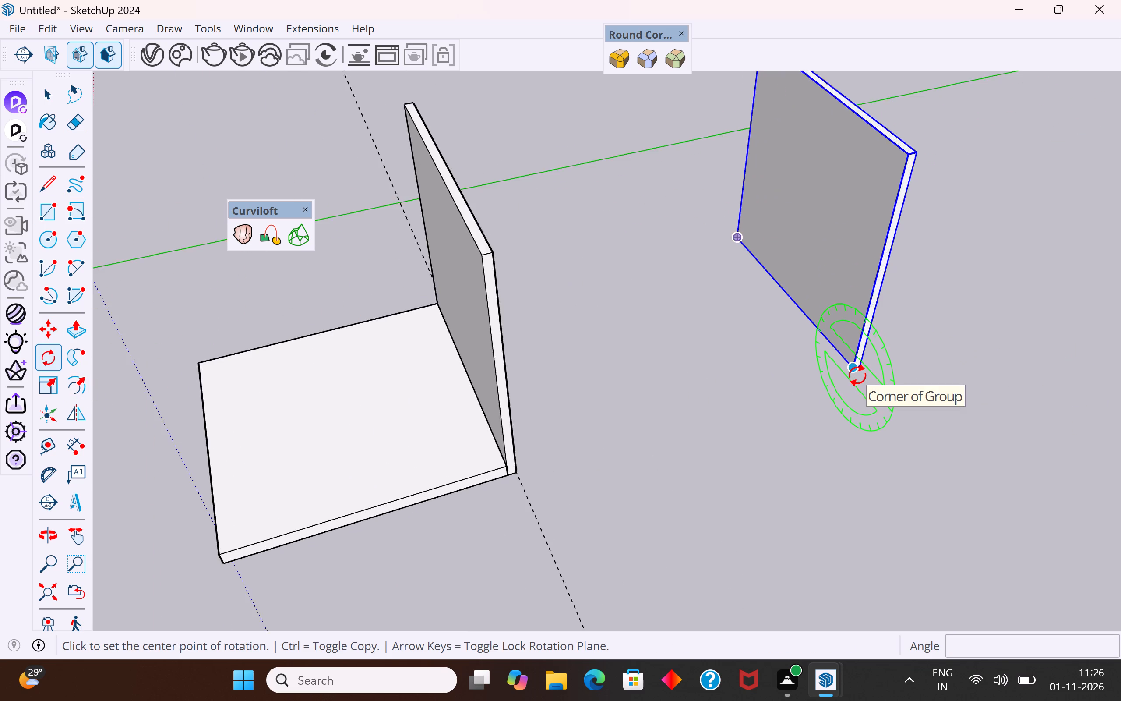
scroll(857, 375, up, 4)
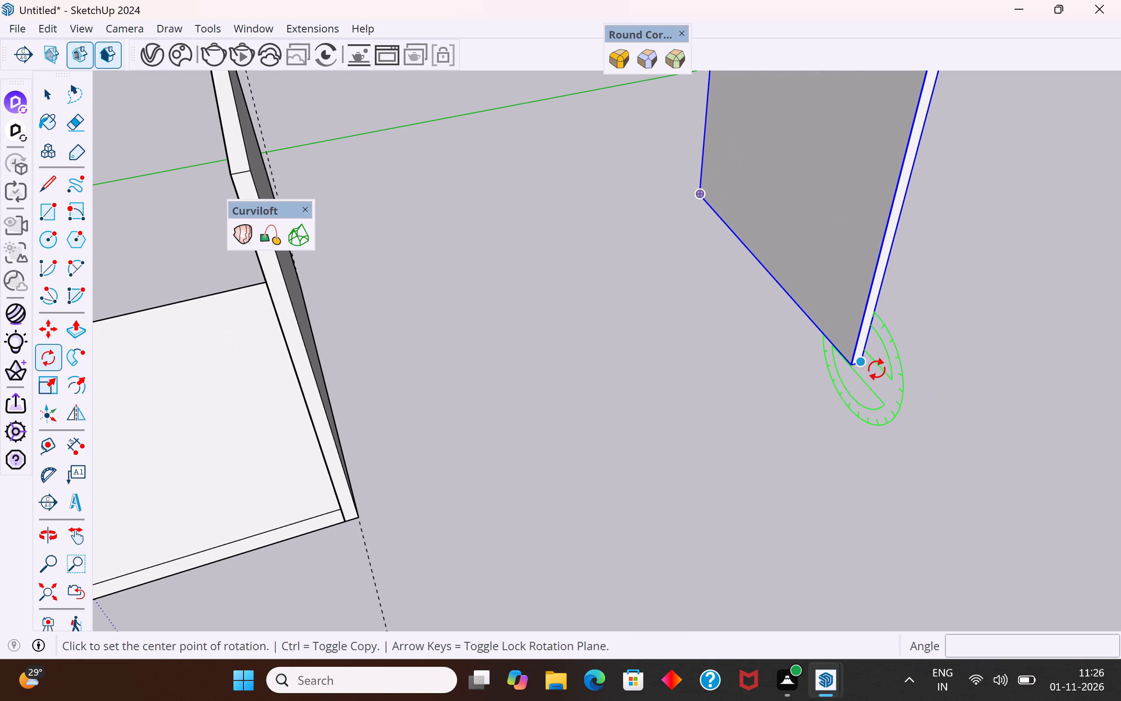
scroll(881, 371, up, 5)
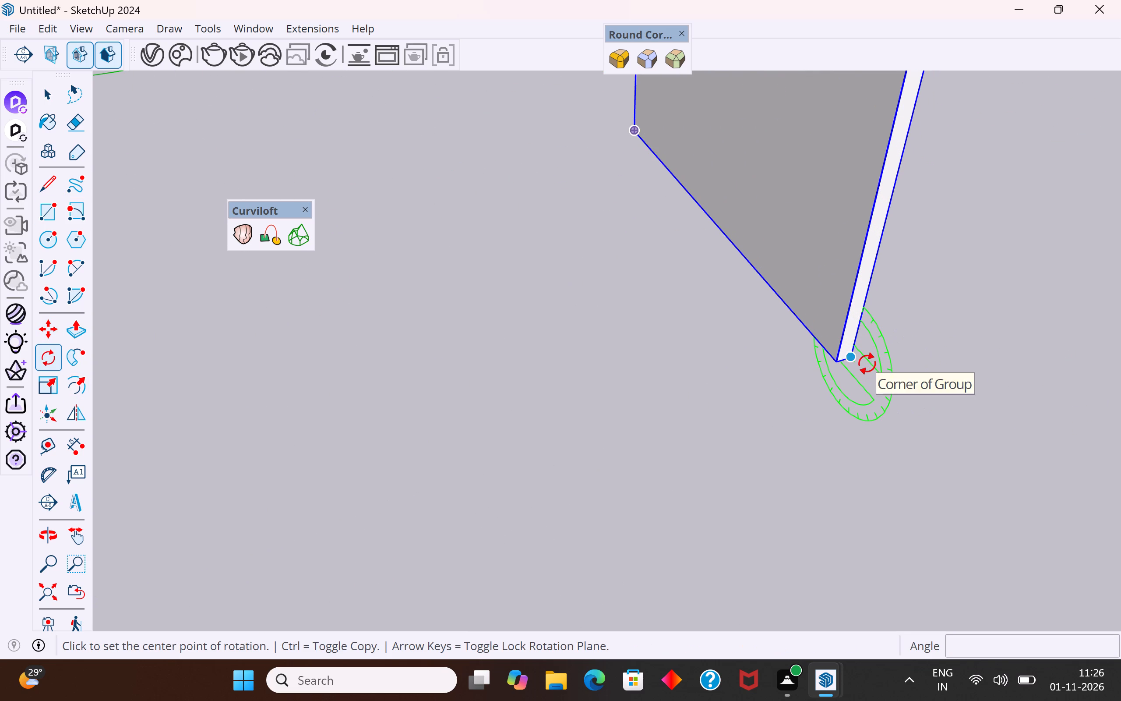
scroll(867, 364, up, 11)
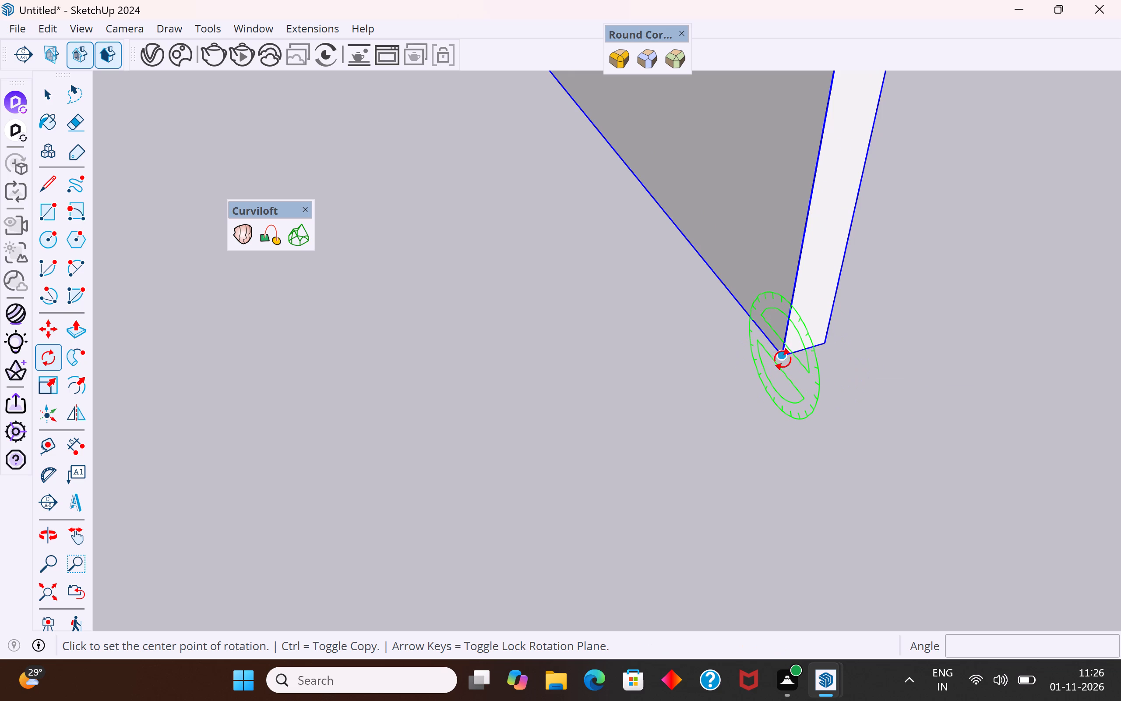
click(807, 356)
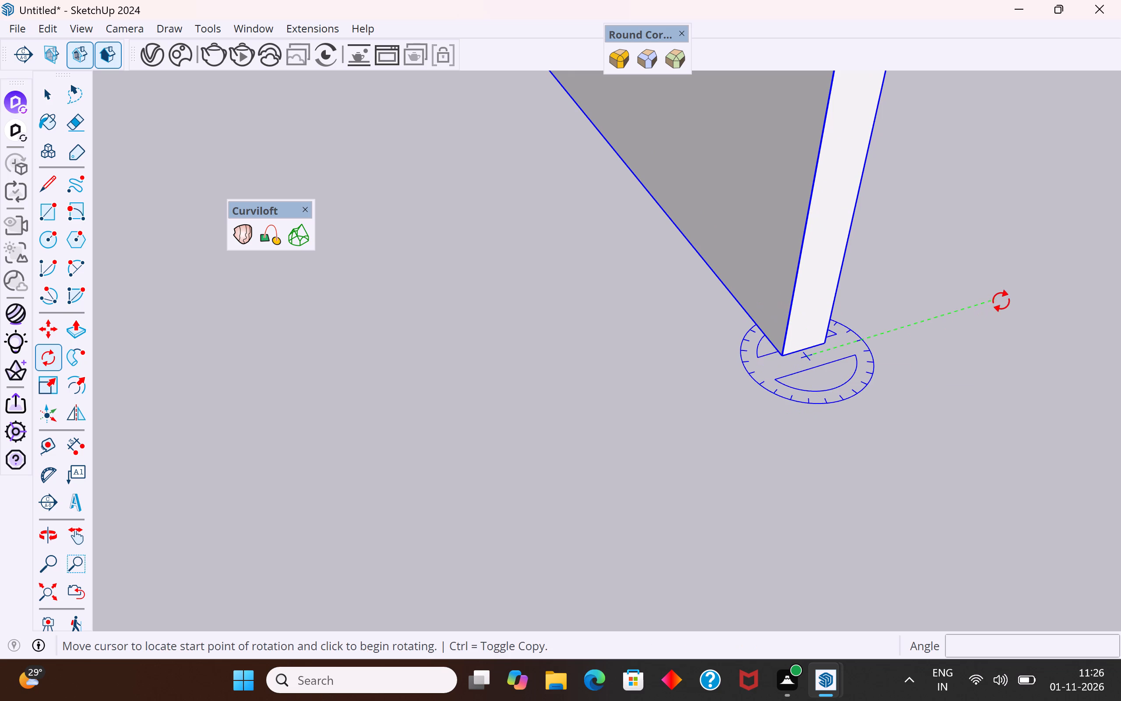
click(1005, 300)
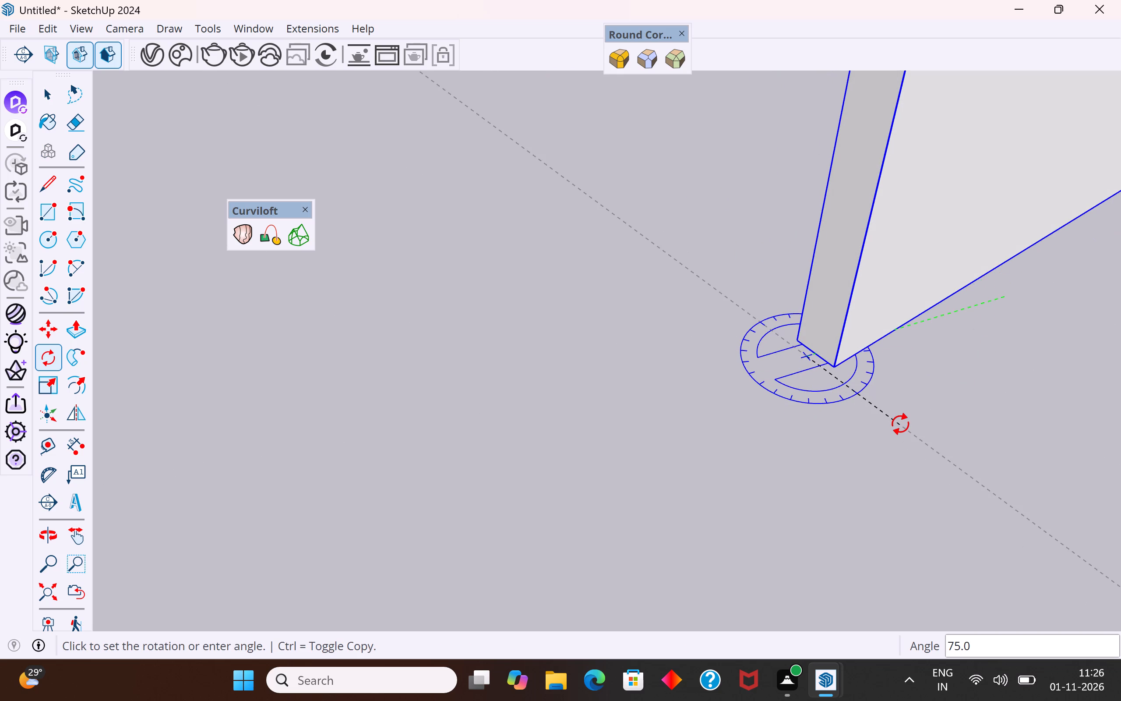
click(902, 424)
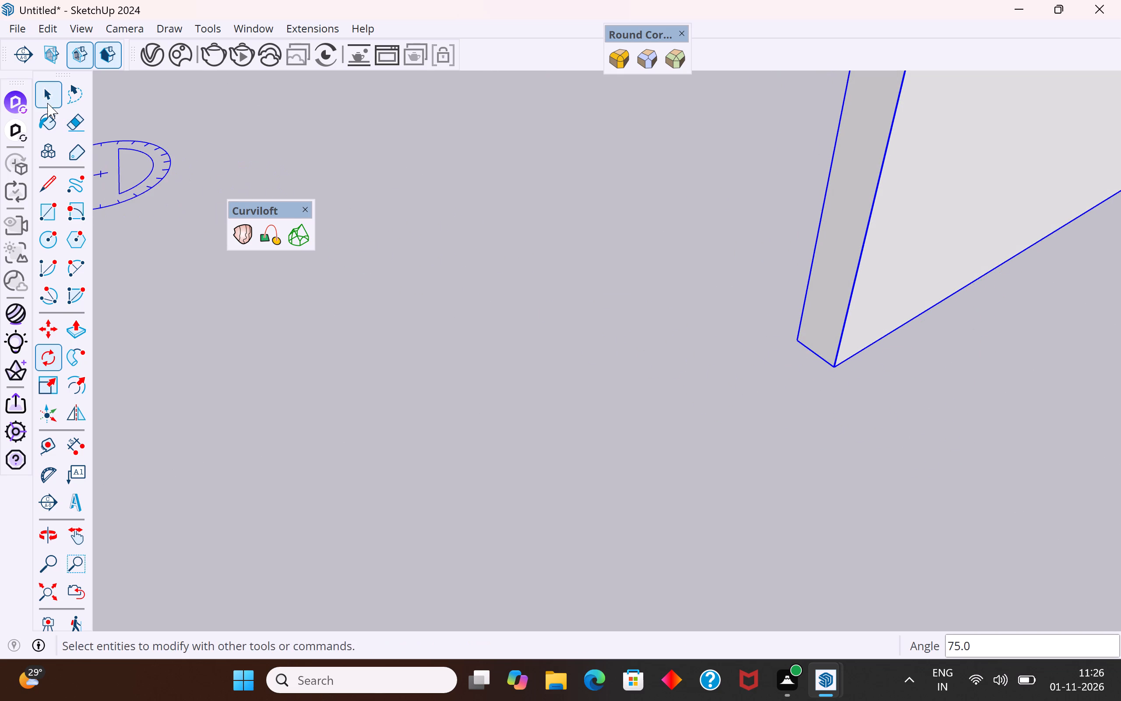
click(47, 103)
drag(725, 368, 733, 370)
scroll(859, 387, down, 20)
scroll(859, 387, down, 3)
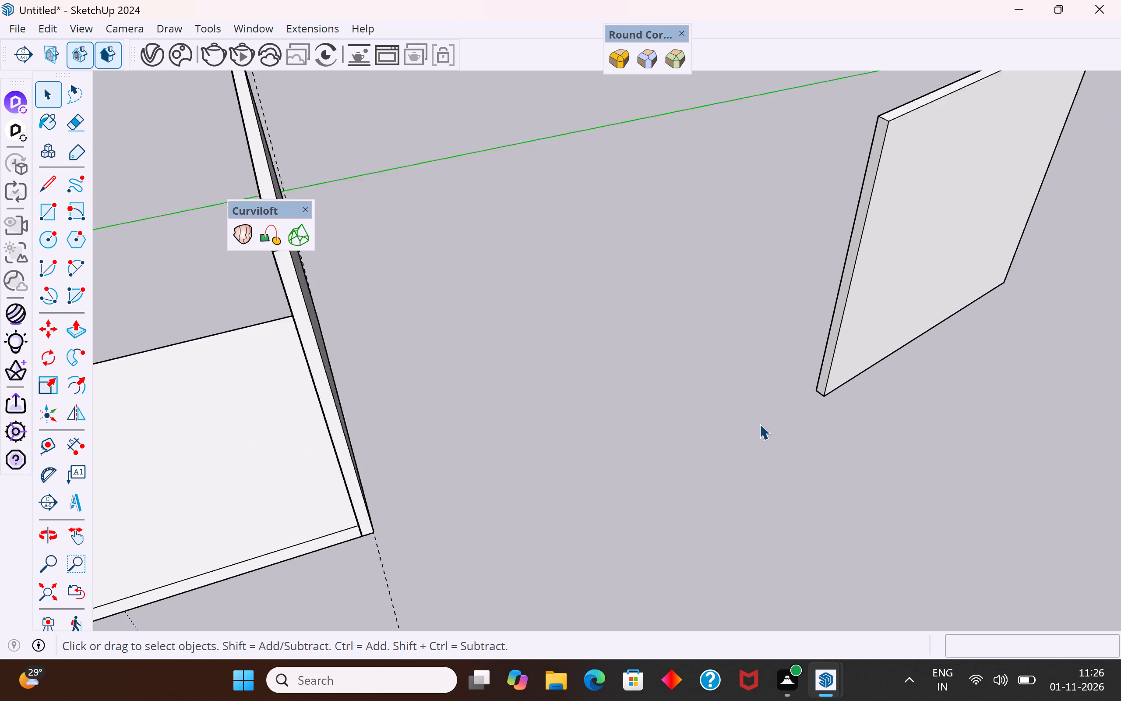
scroll(759, 424, down, 7)
middle_drag(716, 446, 964, 286)
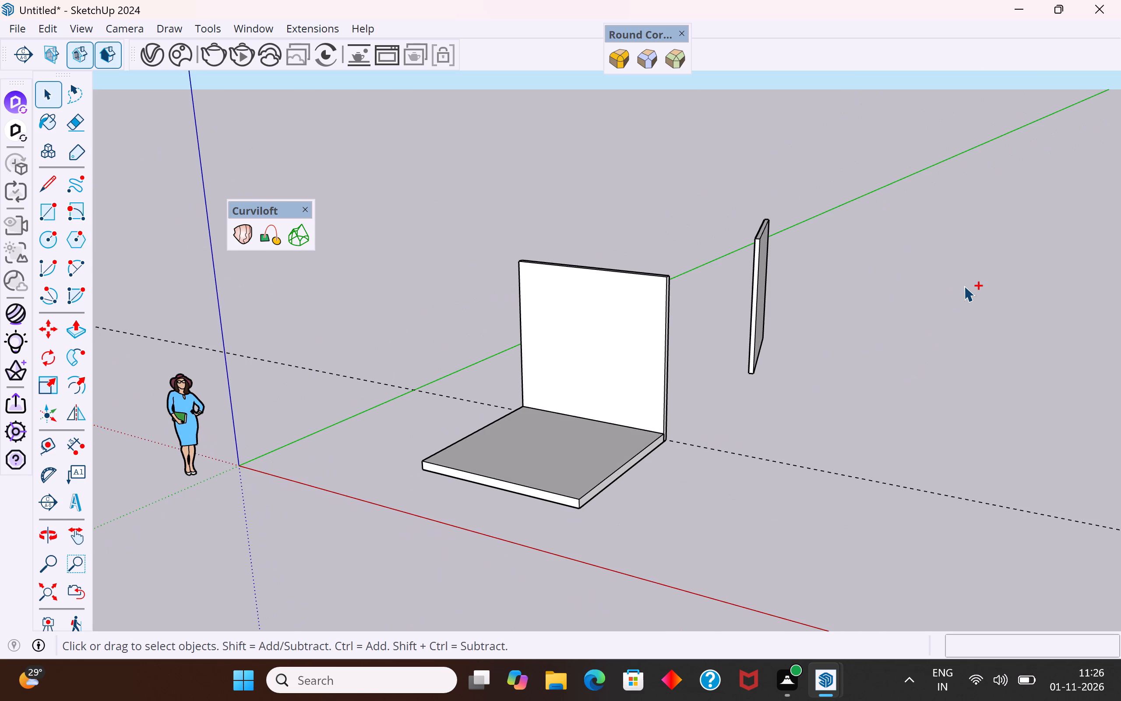
Undo the 75° rotation of the detached wall copy.
key(ctrl+z)
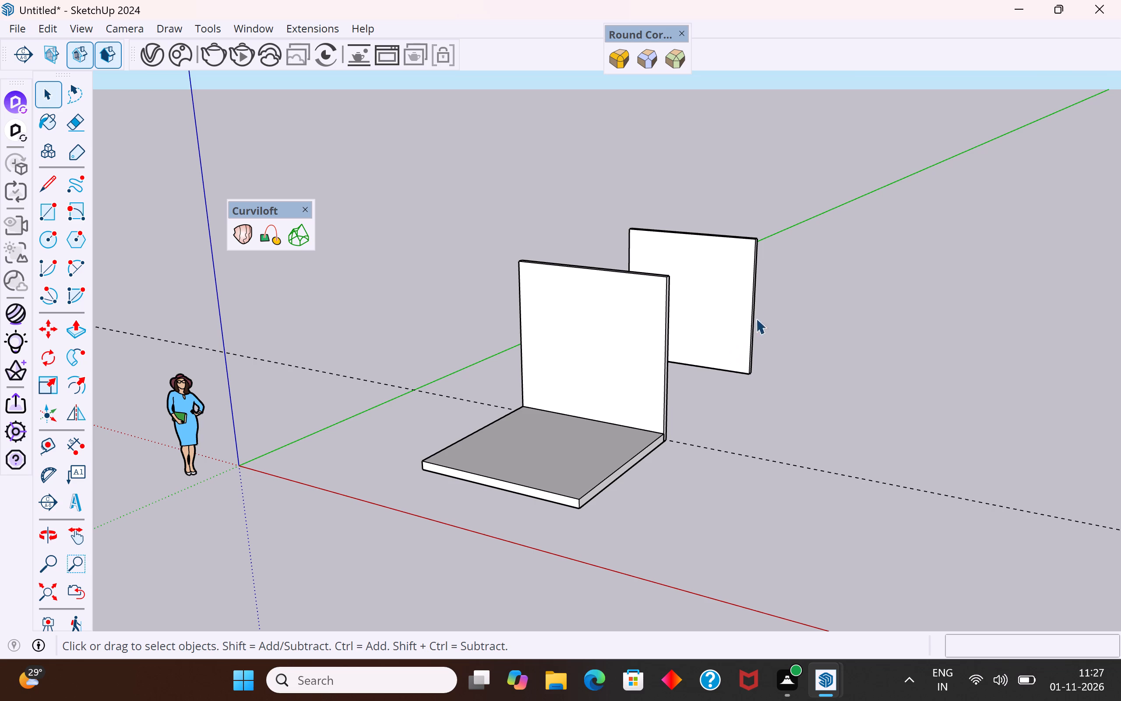
Copy the detached wall from its bottom corner along the red axis, about 15' 7" away.
middle_drag(786, 351, 733, 492)
middle_drag(854, 286, 618, 264)
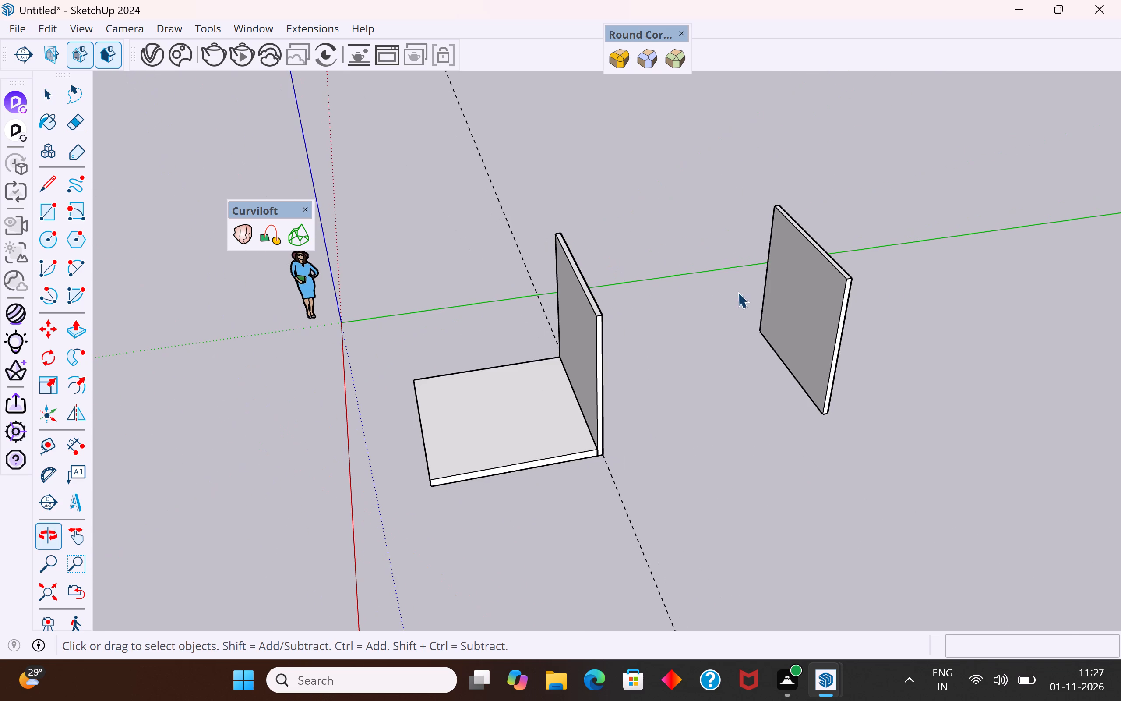
drag(869, 230, 732, 394)
drag(888, 195, 730, 450)
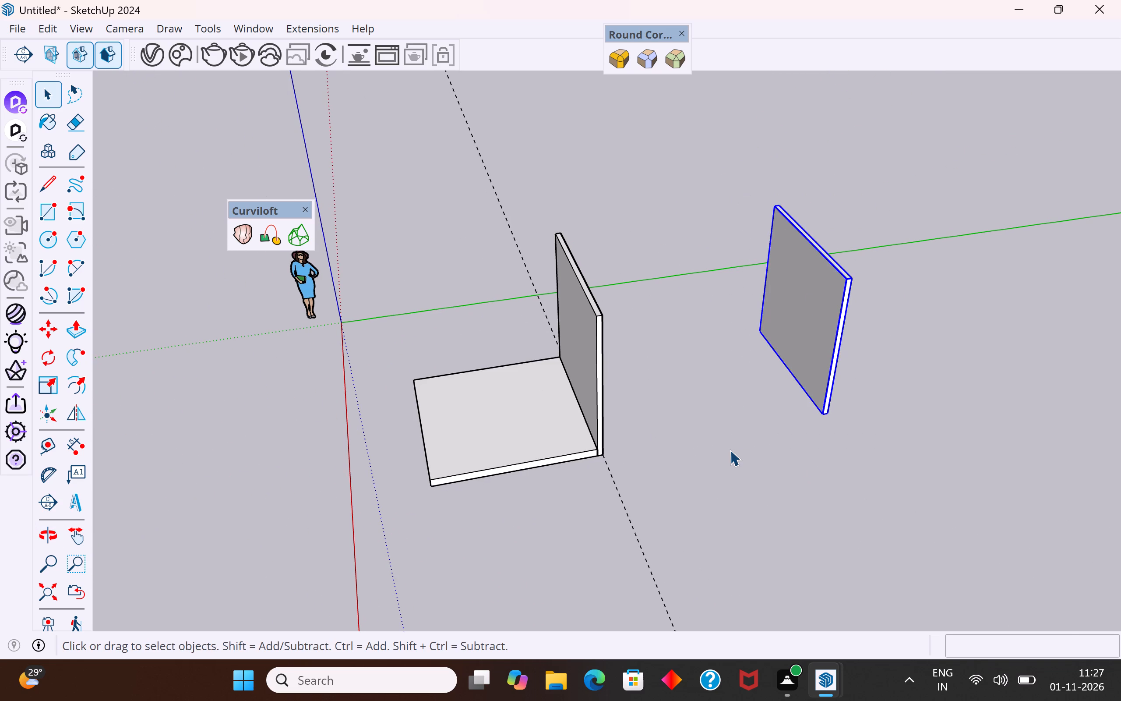
key(m)
ctrl+click(756, 335)
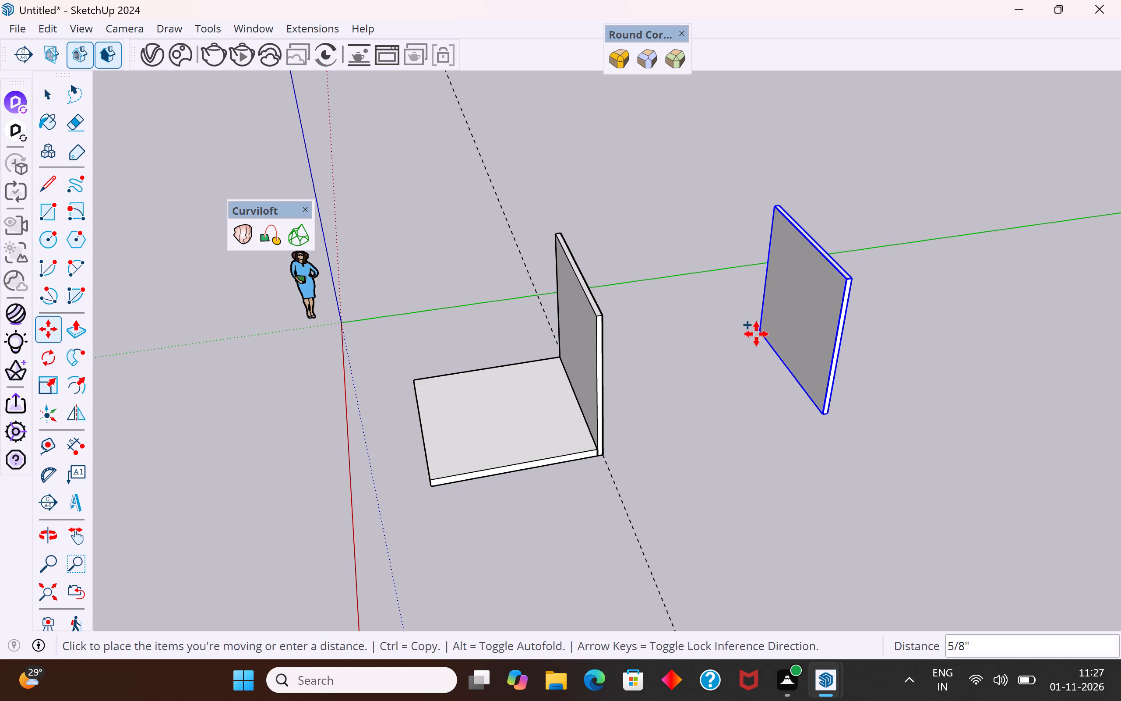
click(858, 476)
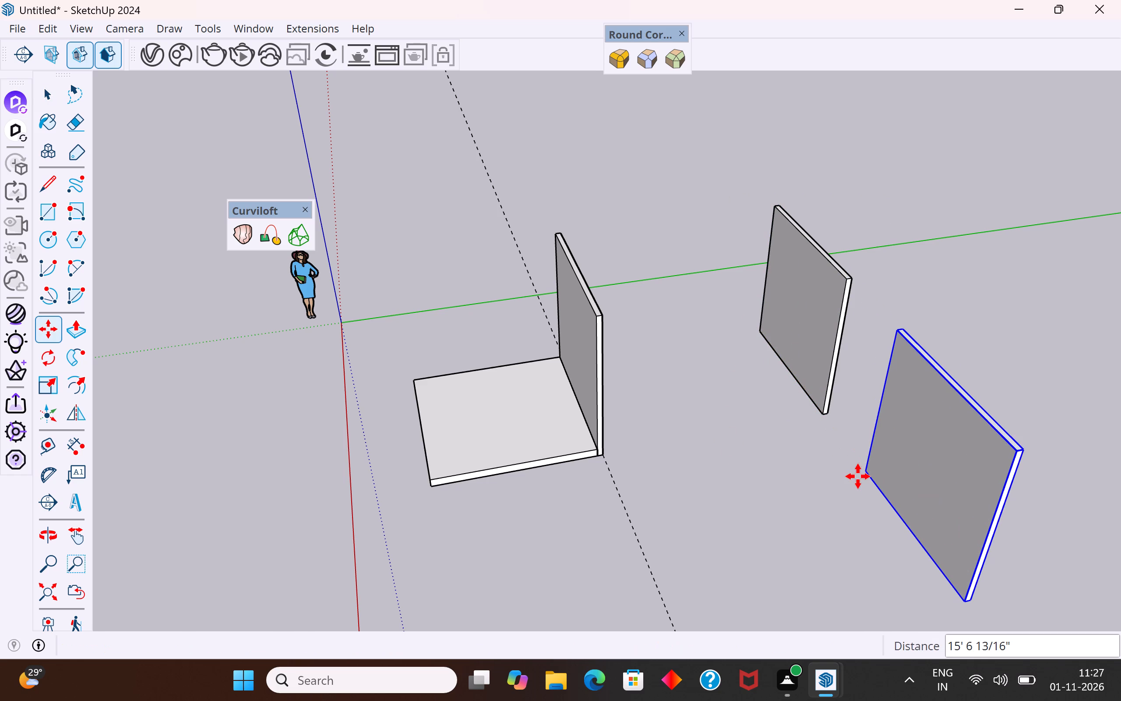
click(56, 94)
Rotate the new wall copy 90° on the ground plane about its bottom corner, and deselect it.
scroll(423, 361, down, 4)
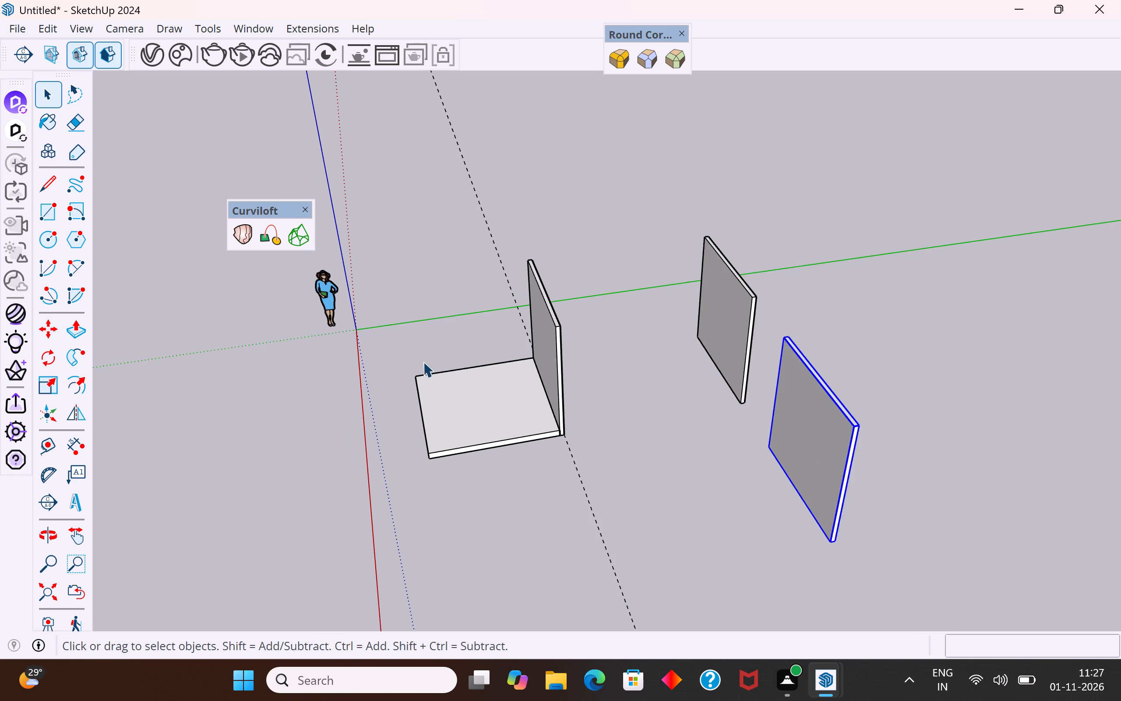
click(50, 362)
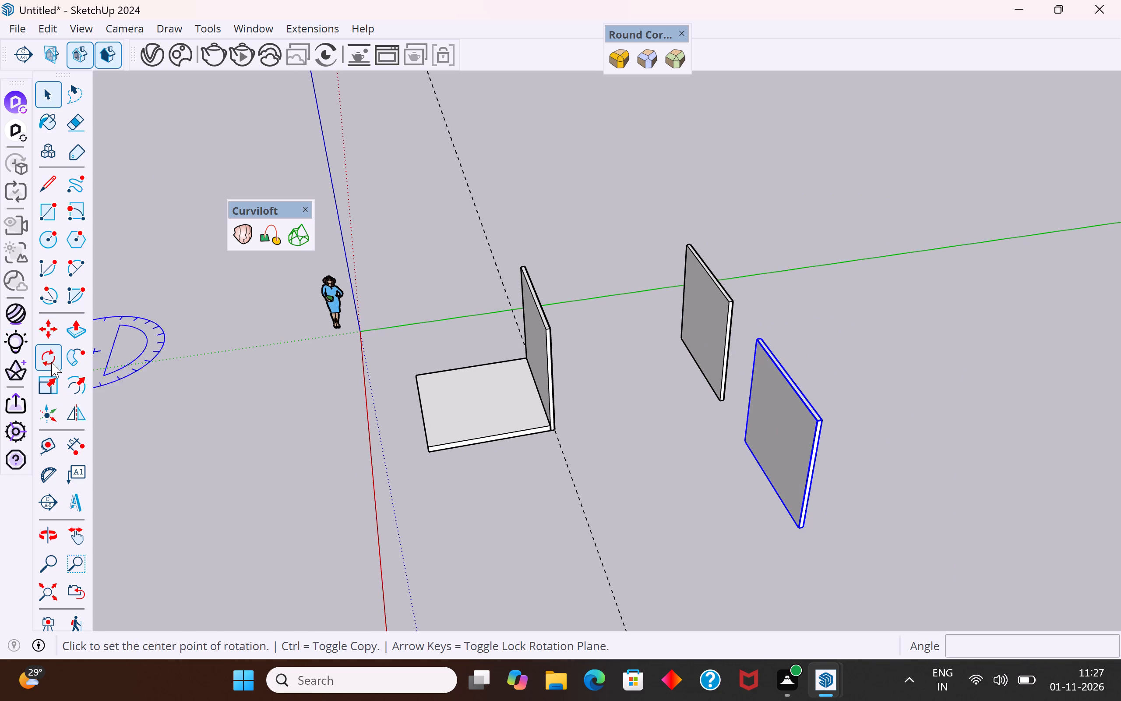
scroll(716, 448, up, 3)
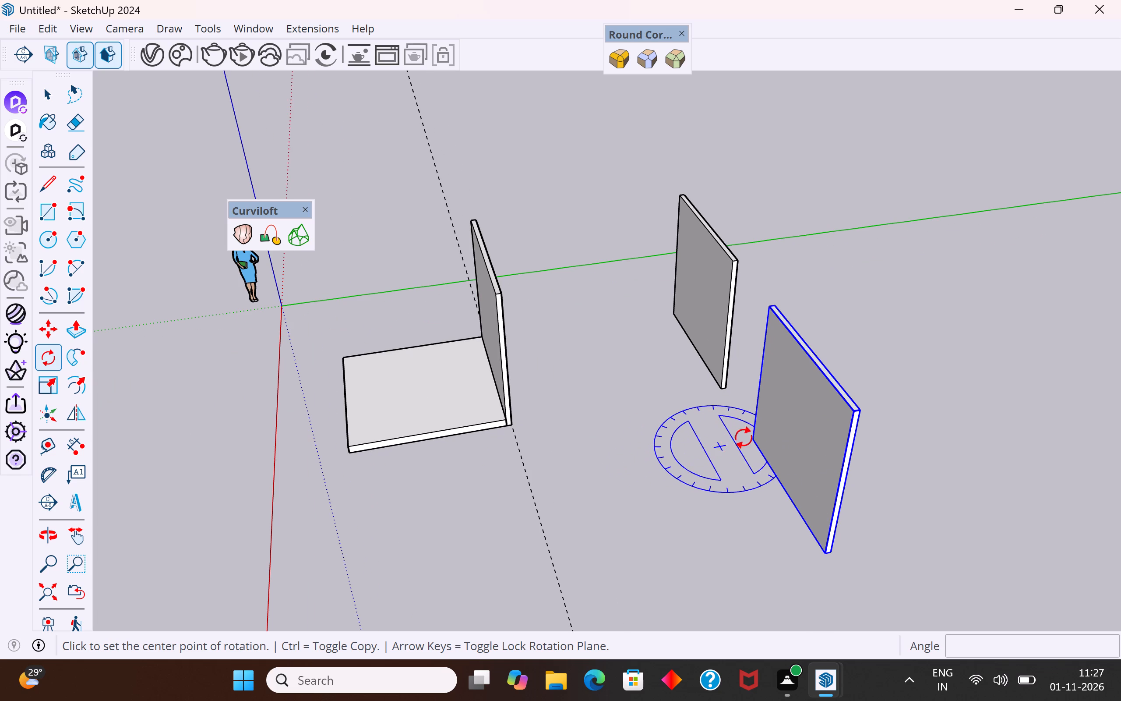
click(752, 445)
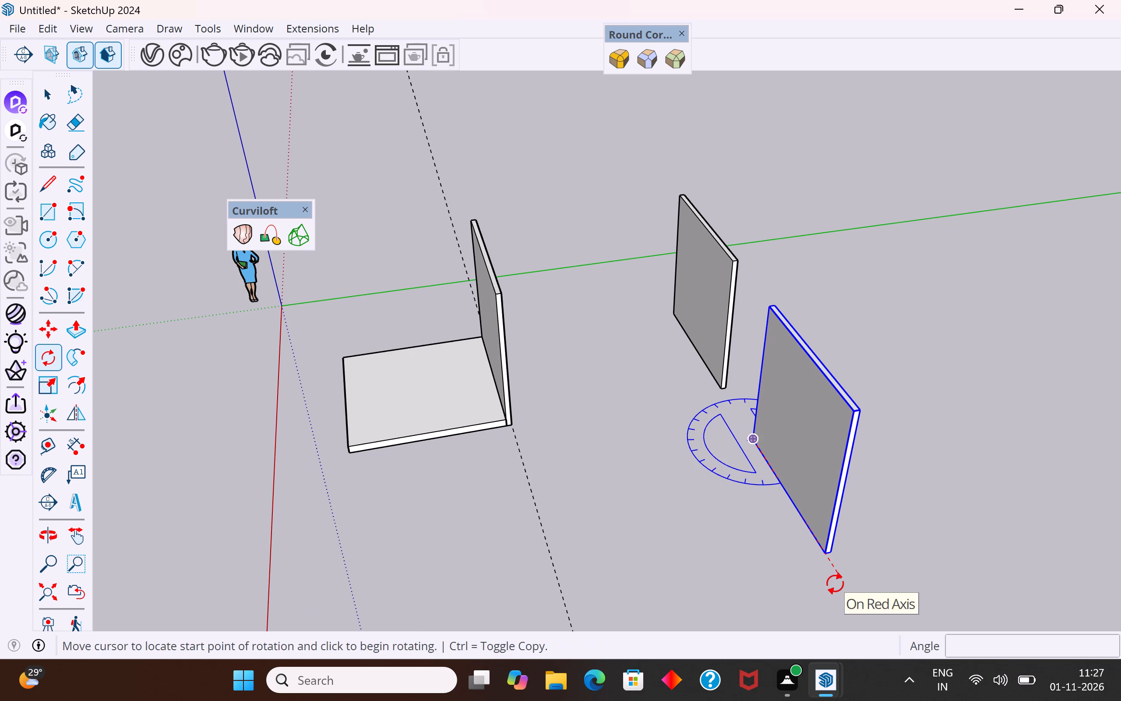
click(835, 584)
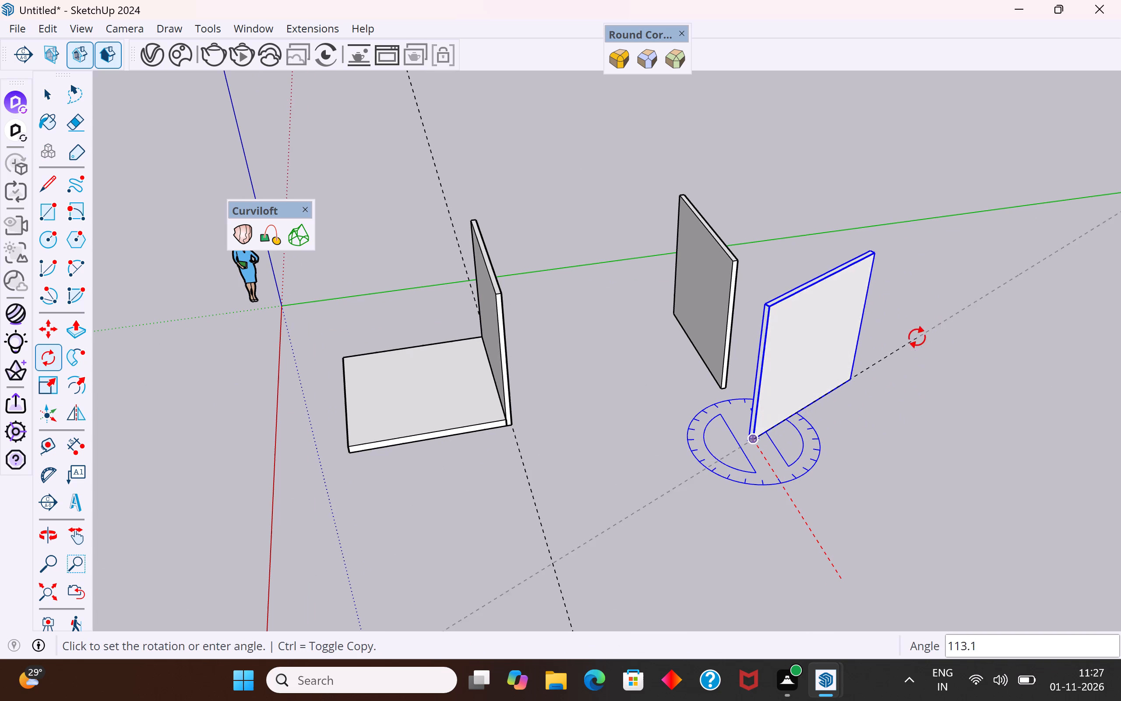
click(909, 411)
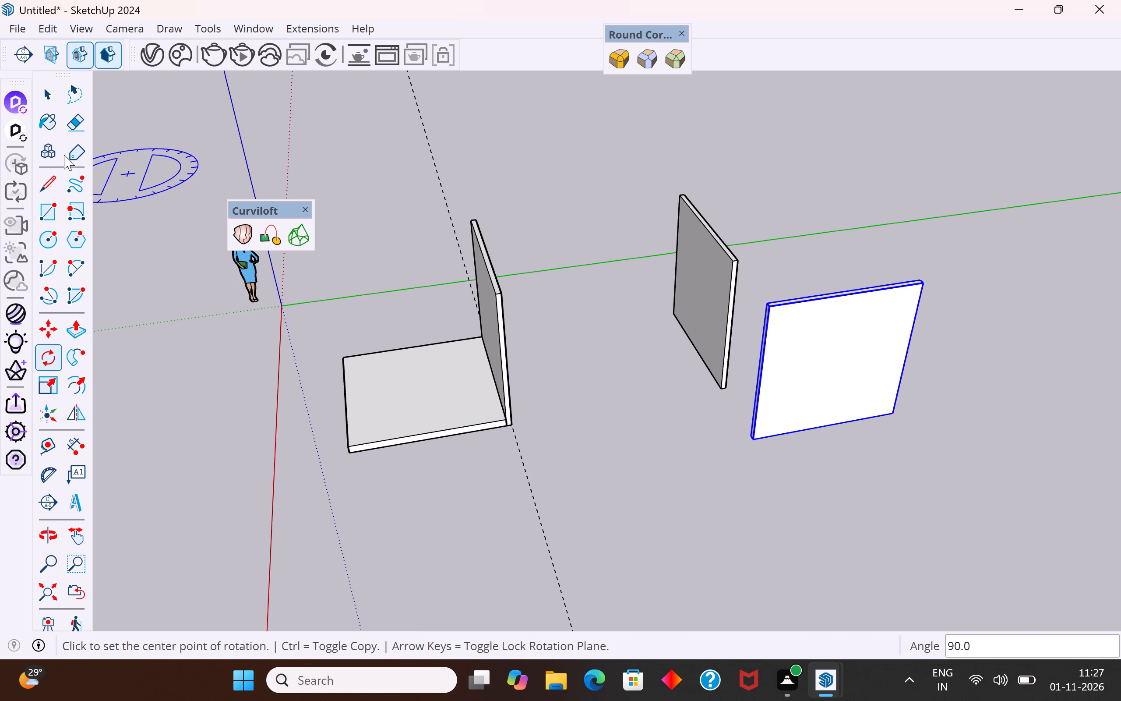
click(41, 93)
click(376, 229)
Move the rotated wall by its bottom corner to the slab's top front corner, perpendicular to the first wall.
click(839, 376)
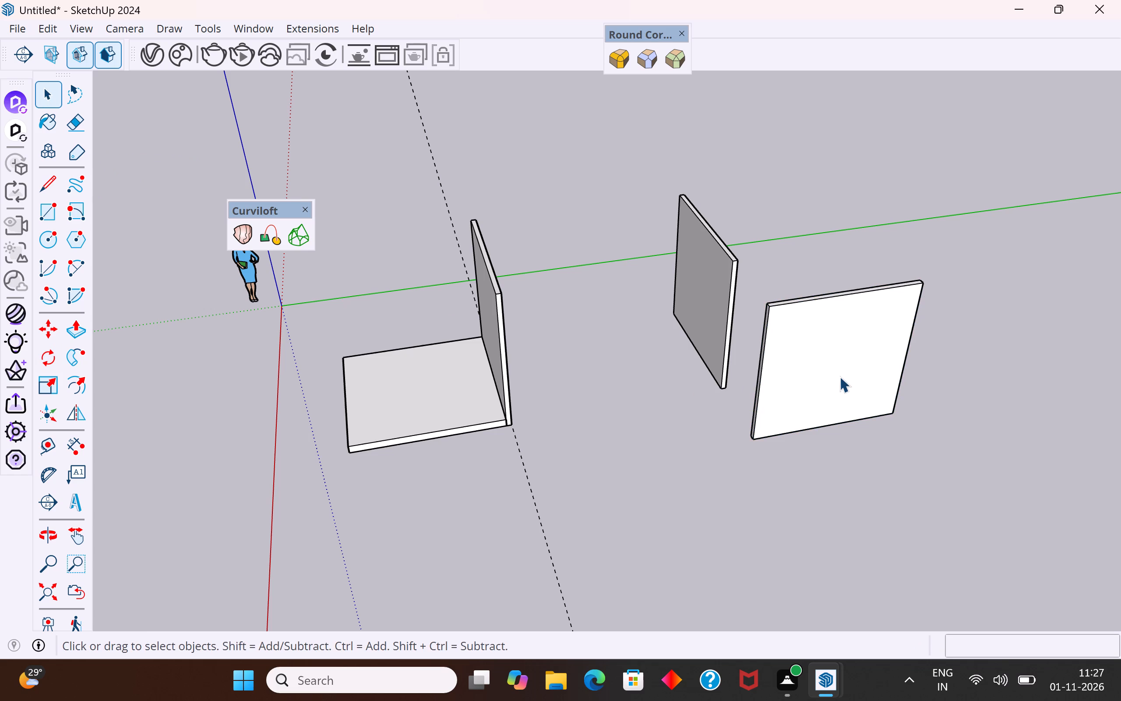
scroll(733, 452, up, 1)
middle_drag(733, 453, 1032, 433)
key(m)
scroll(765, 365, up, 7)
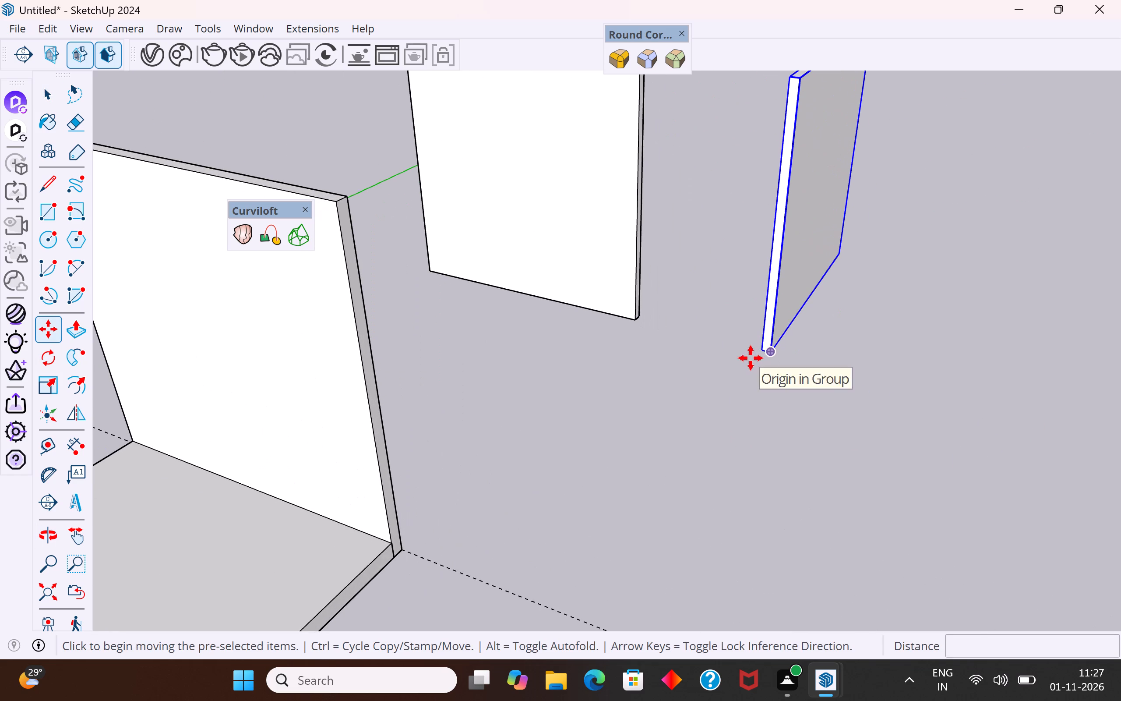
scroll(749, 347, up, 8)
click(773, 352)
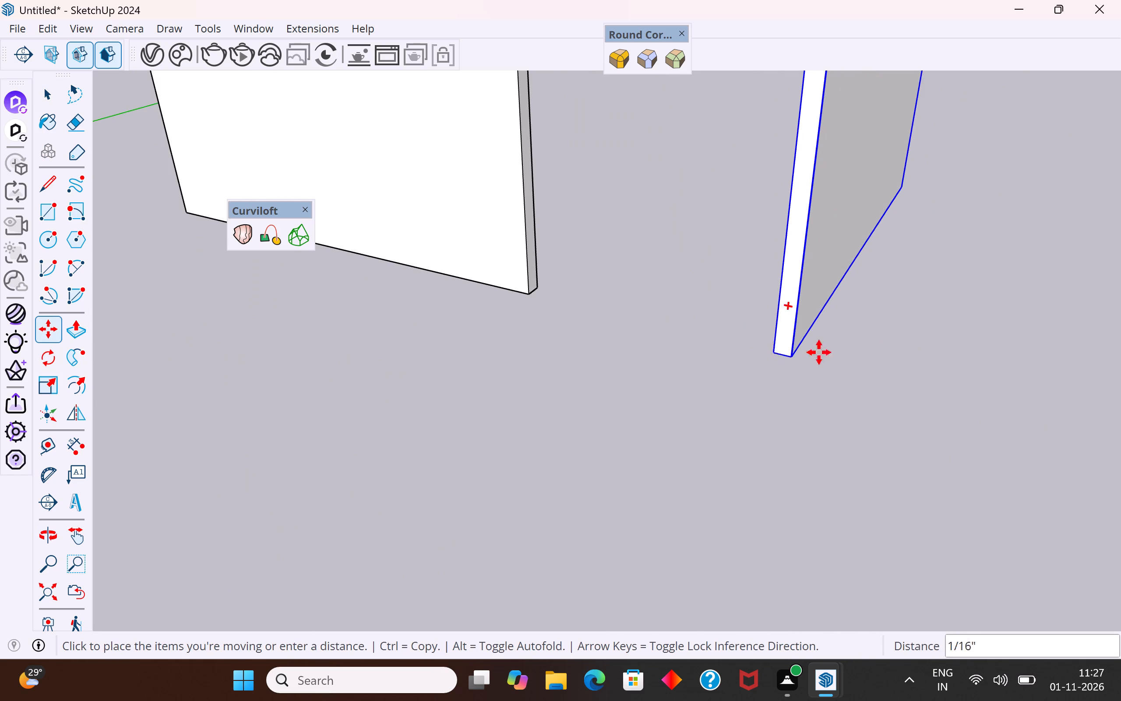
scroll(949, 345, down, 16)
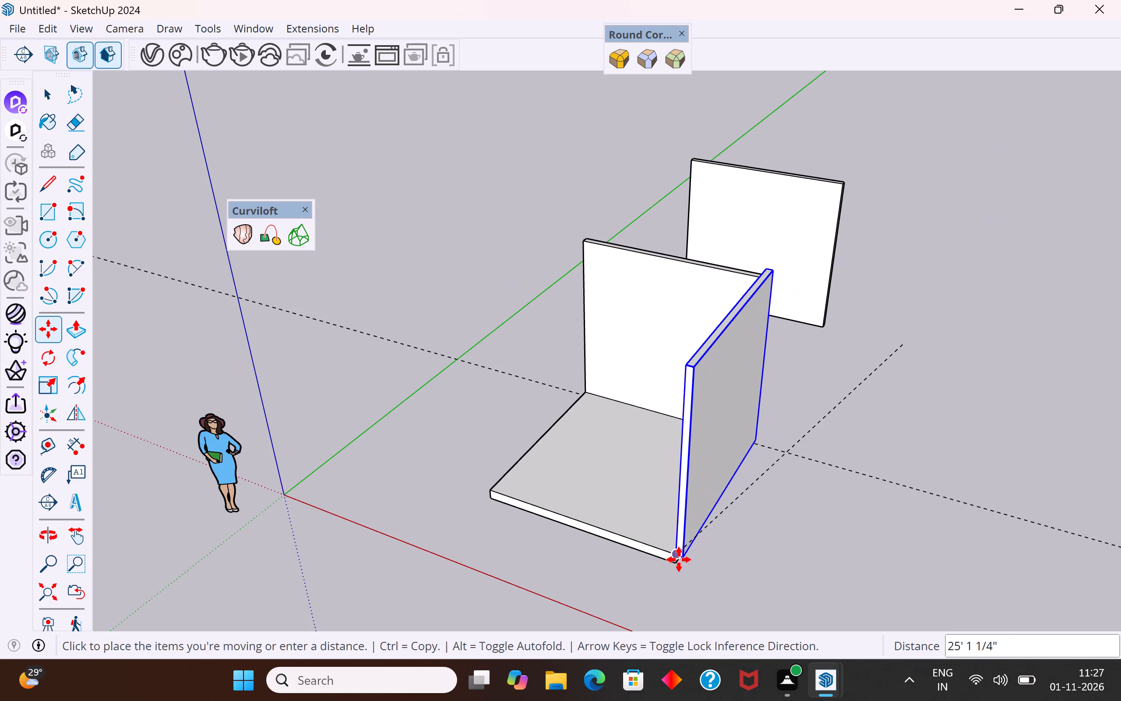
click(679, 559)
Move the side wall down 6" from the slab's top corner to its bottom corner, and deselect it.
middle_drag(765, 560, 873, 382)
scroll(714, 482, up, 4)
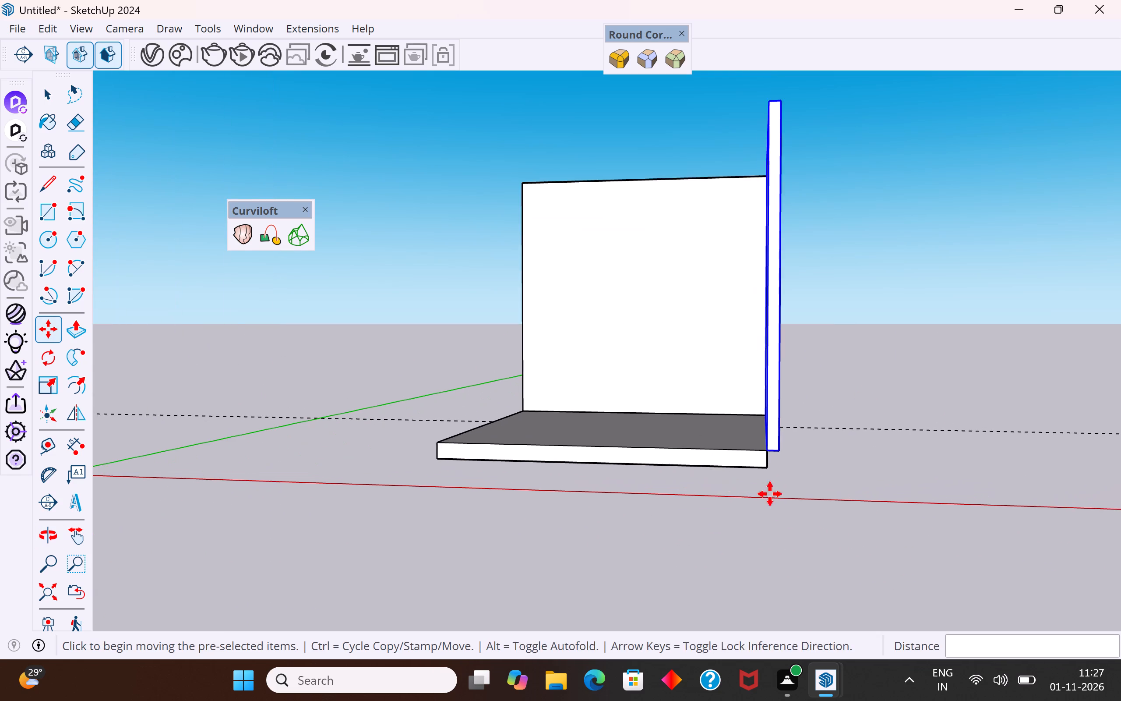
middle_drag(771, 425, 717, 369)
scroll(716, 411, up, 16)
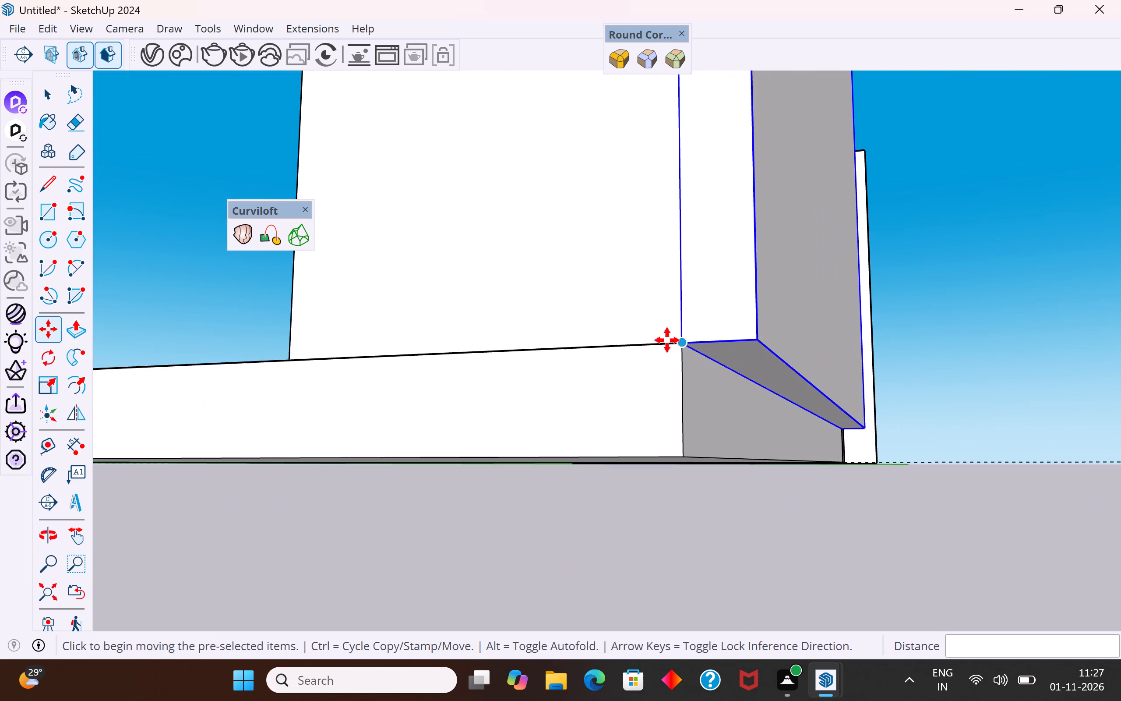
click(678, 345)
click(685, 461)
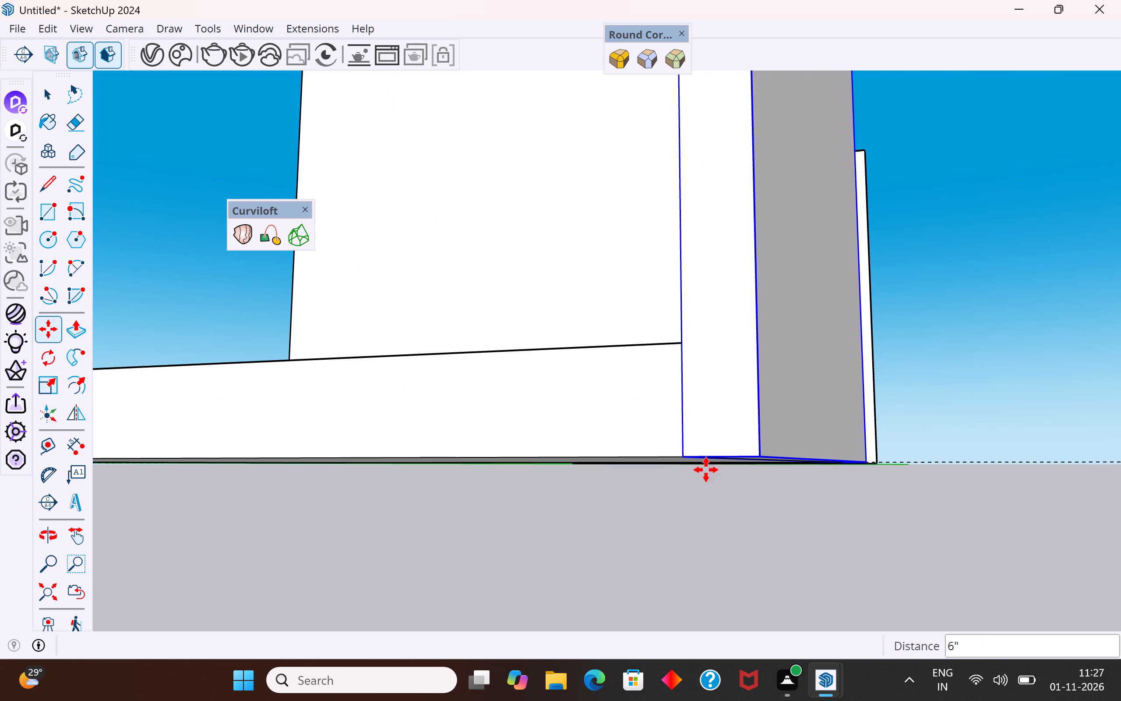
scroll(843, 483, down, 6)
middle_drag(933, 451, 778, 598)
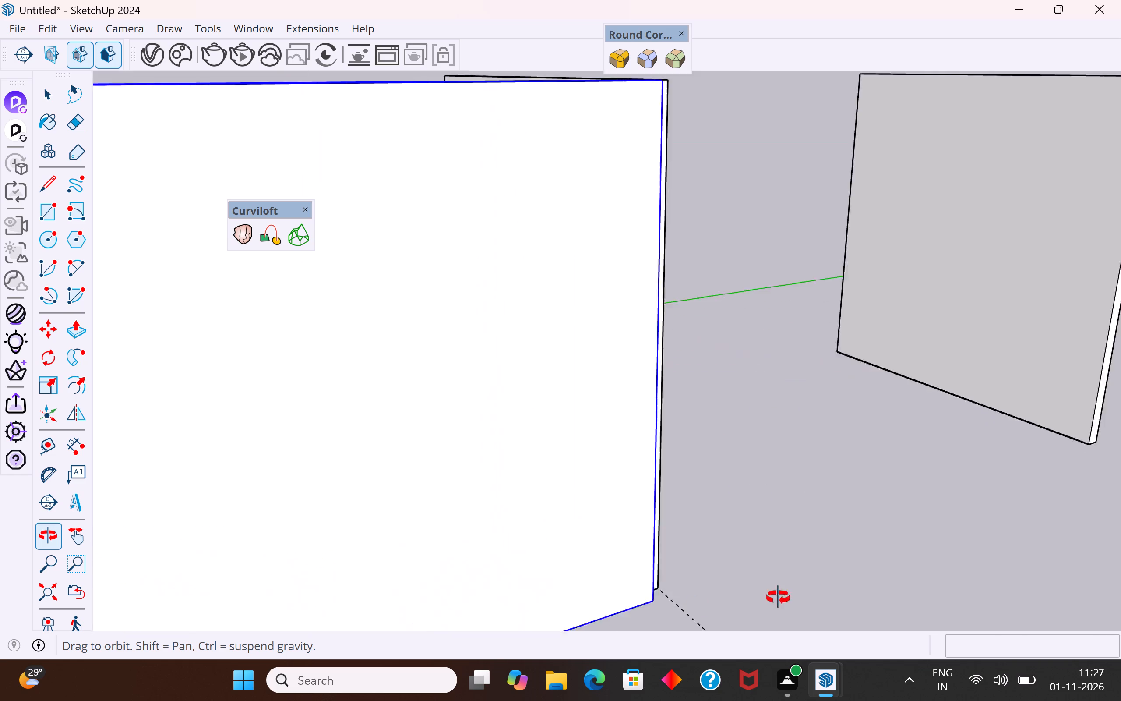
middle_drag(778, 598, 1005, 535)
scroll(907, 456, down, 9)
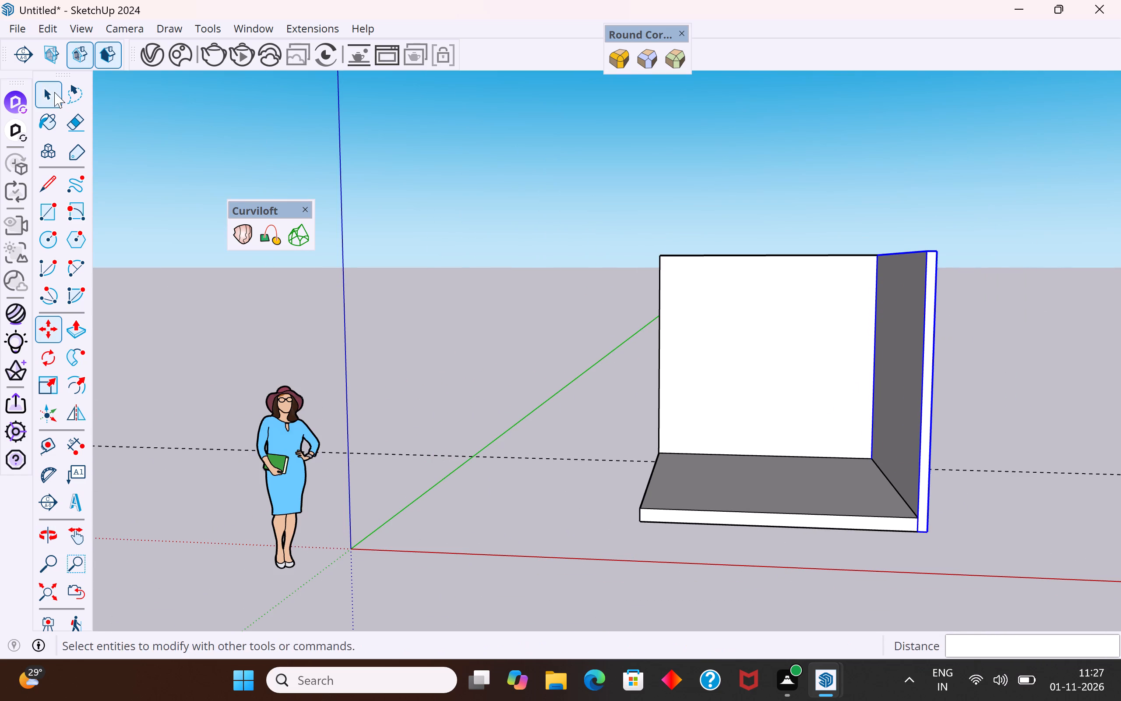
click(54, 92)
click(354, 319)
Copy the side wall 10' 4" along the red axis to the opposite edge of the slab, and deselect it.
middle_drag(693, 410, 781, 503)
click(869, 411)
middle_drag(883, 513, 948, 499)
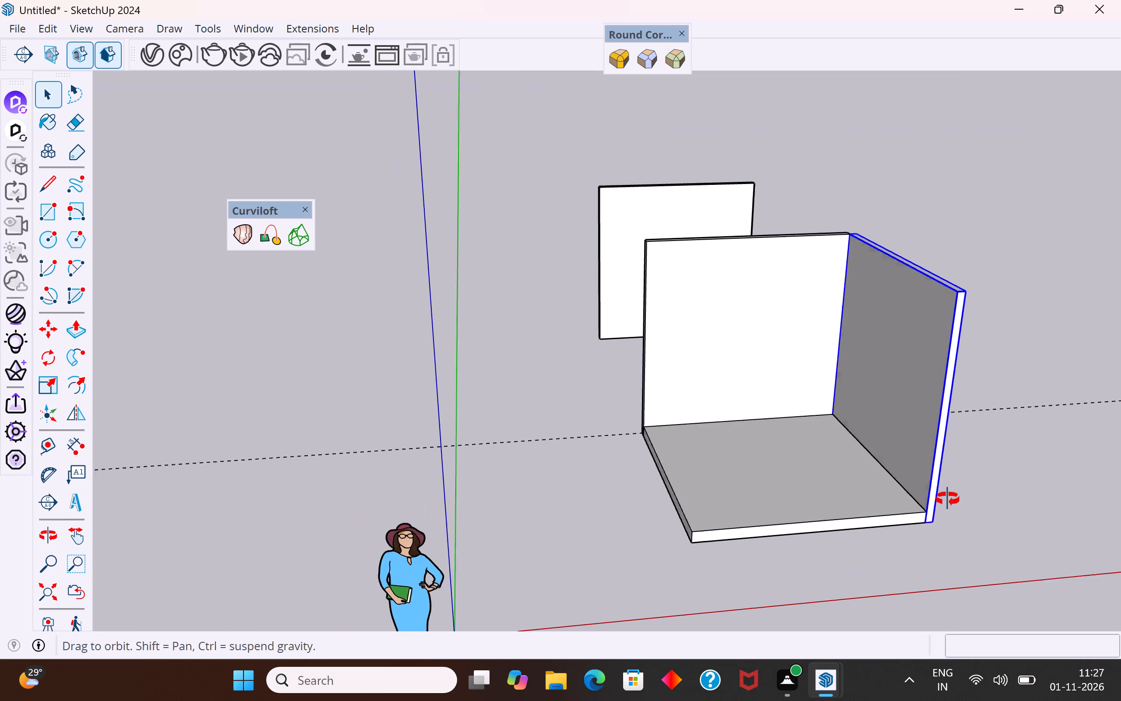
middle_drag(948, 499, 925, 506)
key(m)
scroll(936, 515, up, 5)
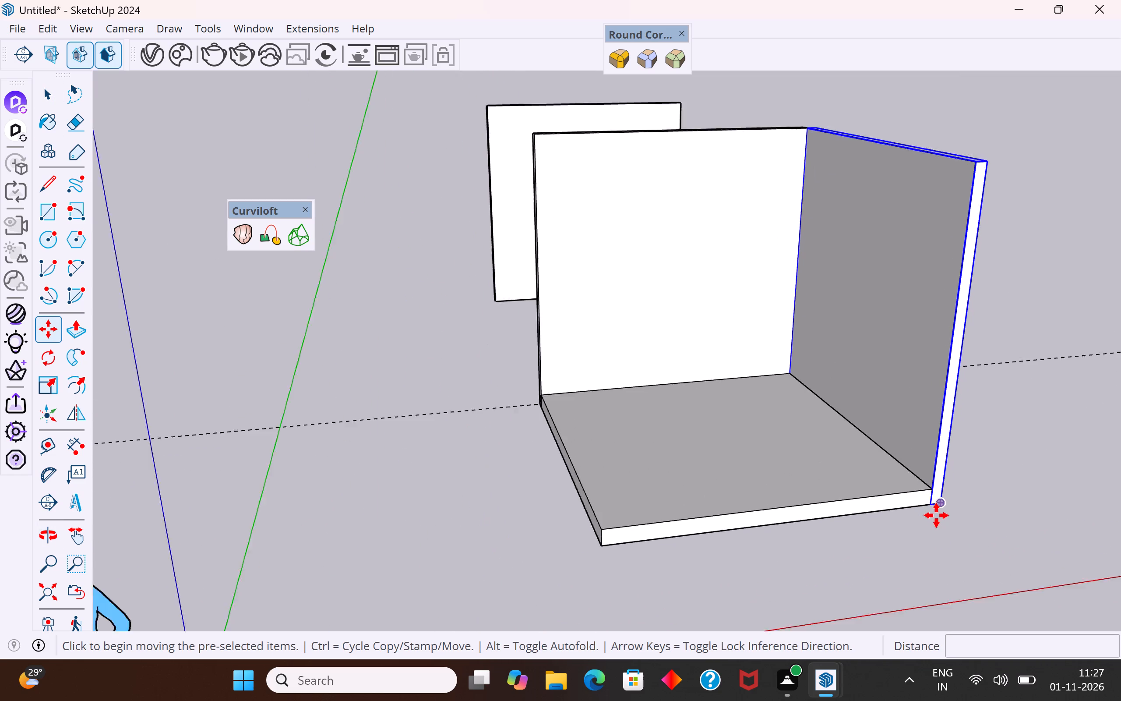
scroll(936, 515, up, 5)
click(945, 505)
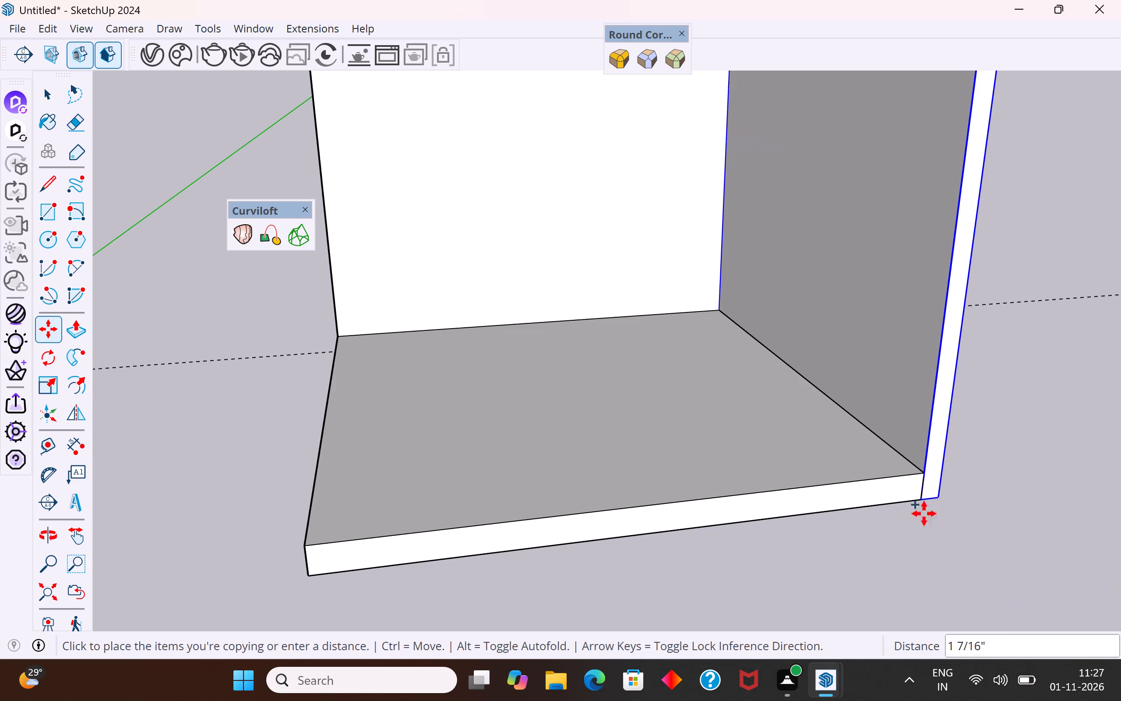
click(310, 574)
middle_drag(801, 446, 777, 541)
scroll(767, 547, down, 10)
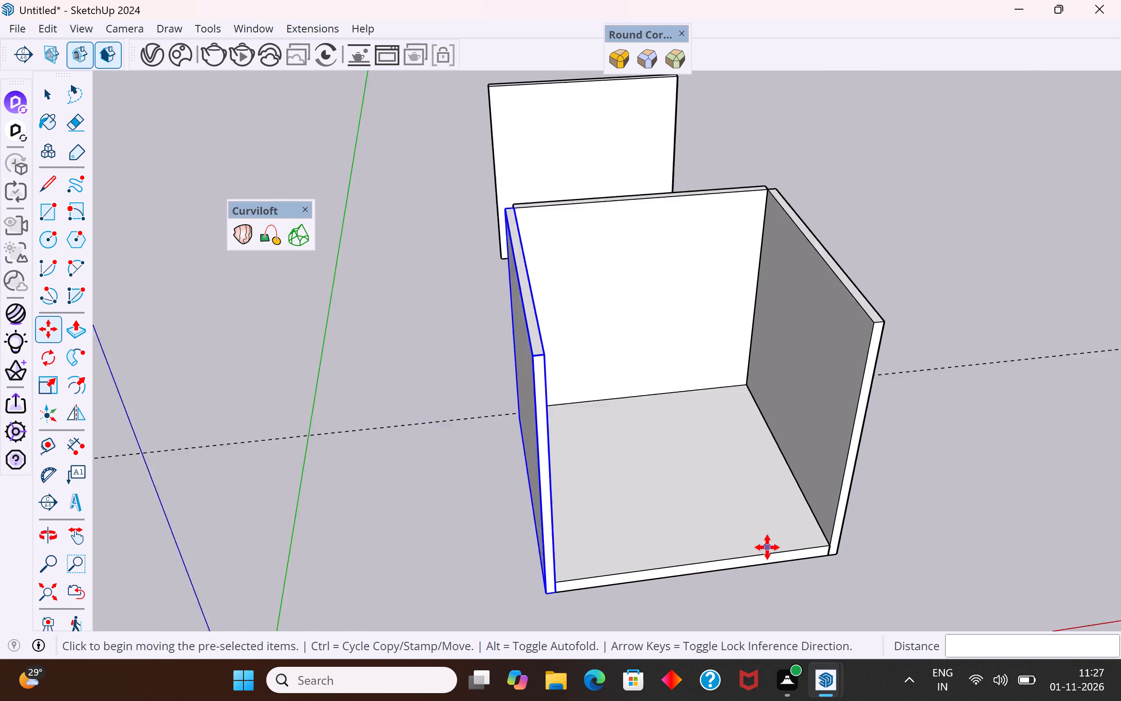
middle_drag(768, 482, 668, 524)
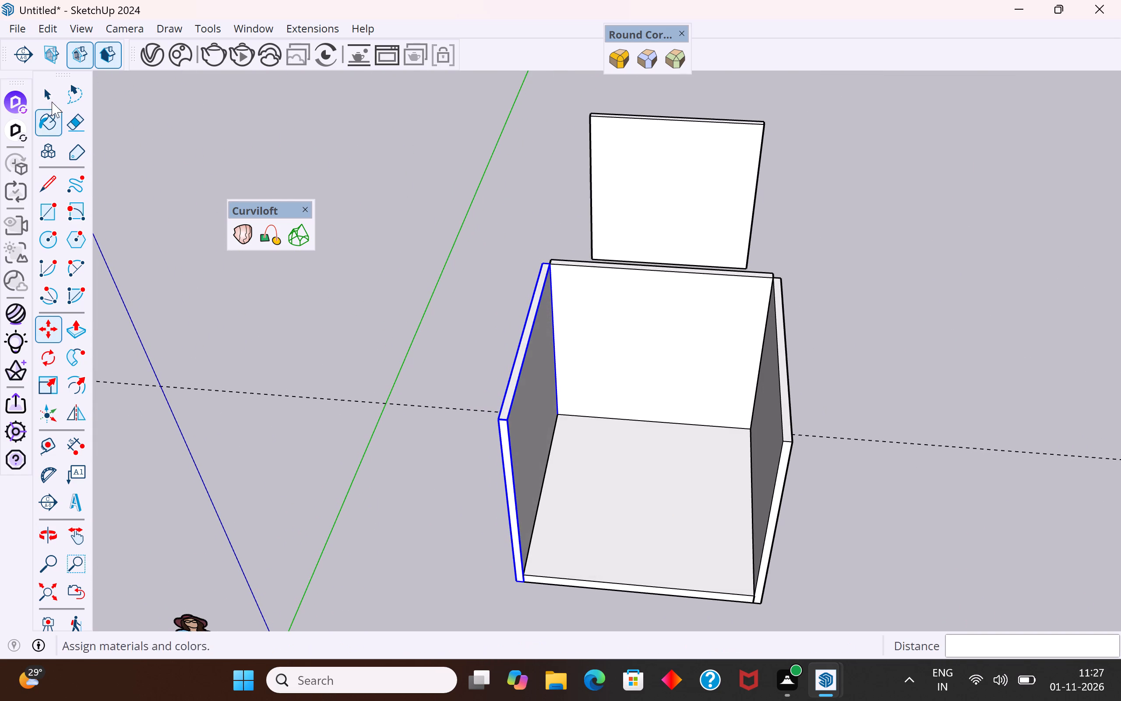
click(52, 102)
click(418, 382)
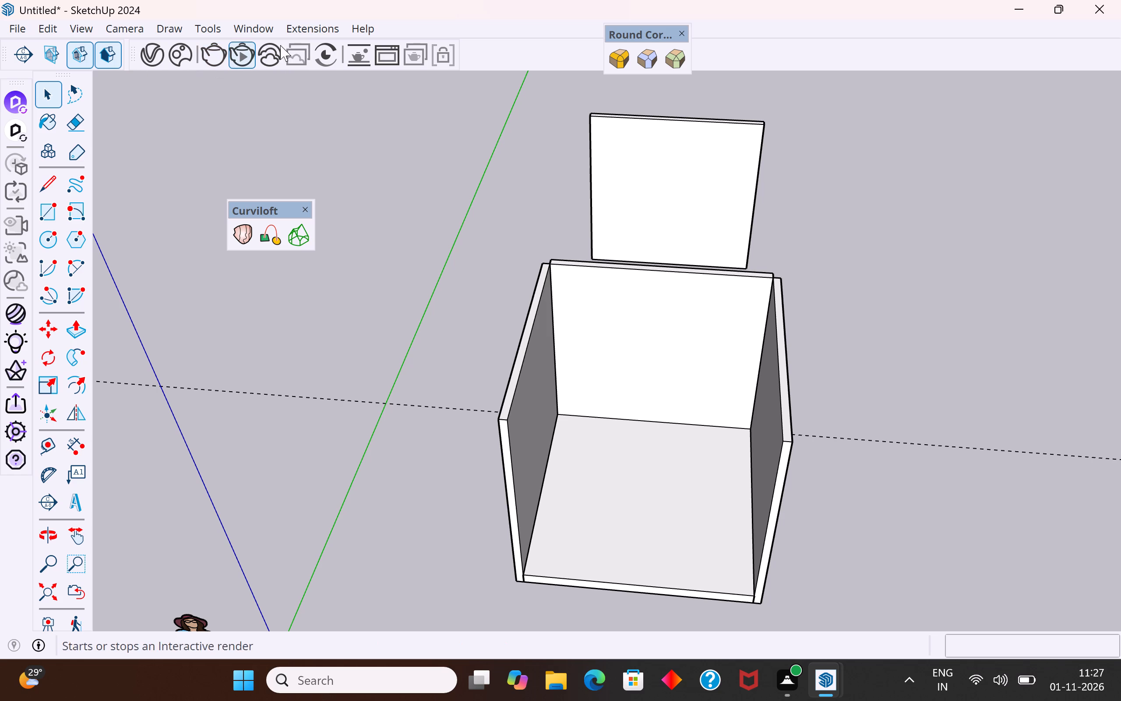
Open 3D Warehouse.
click(300, 32)
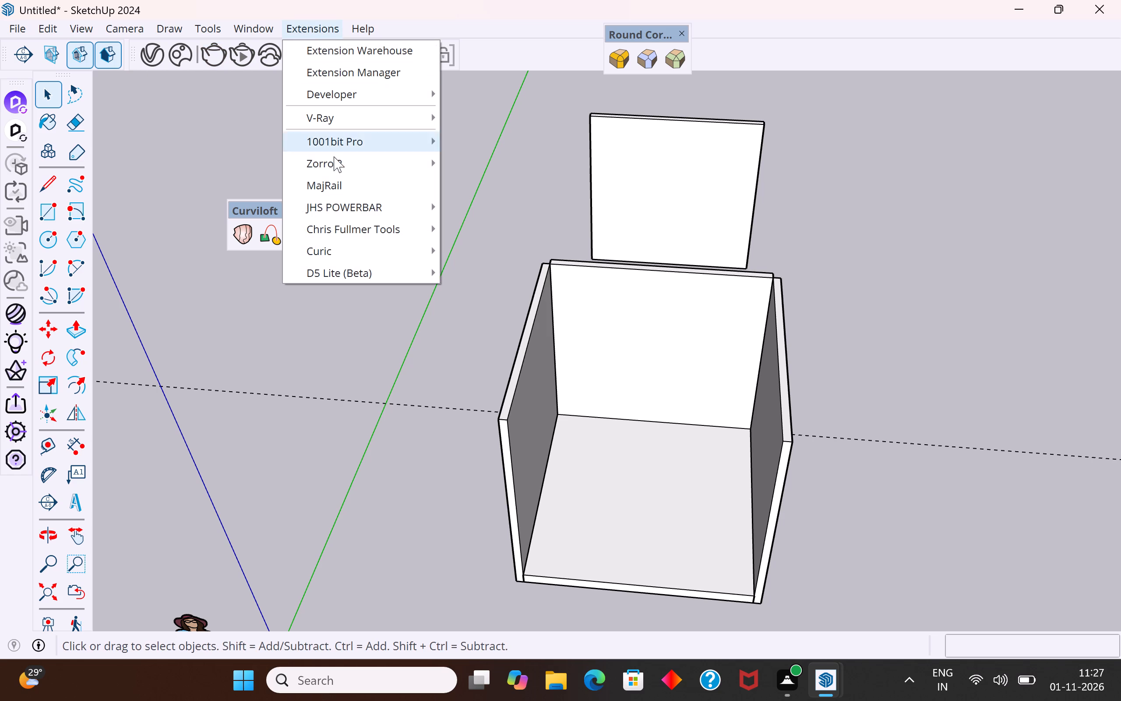
click(295, 158)
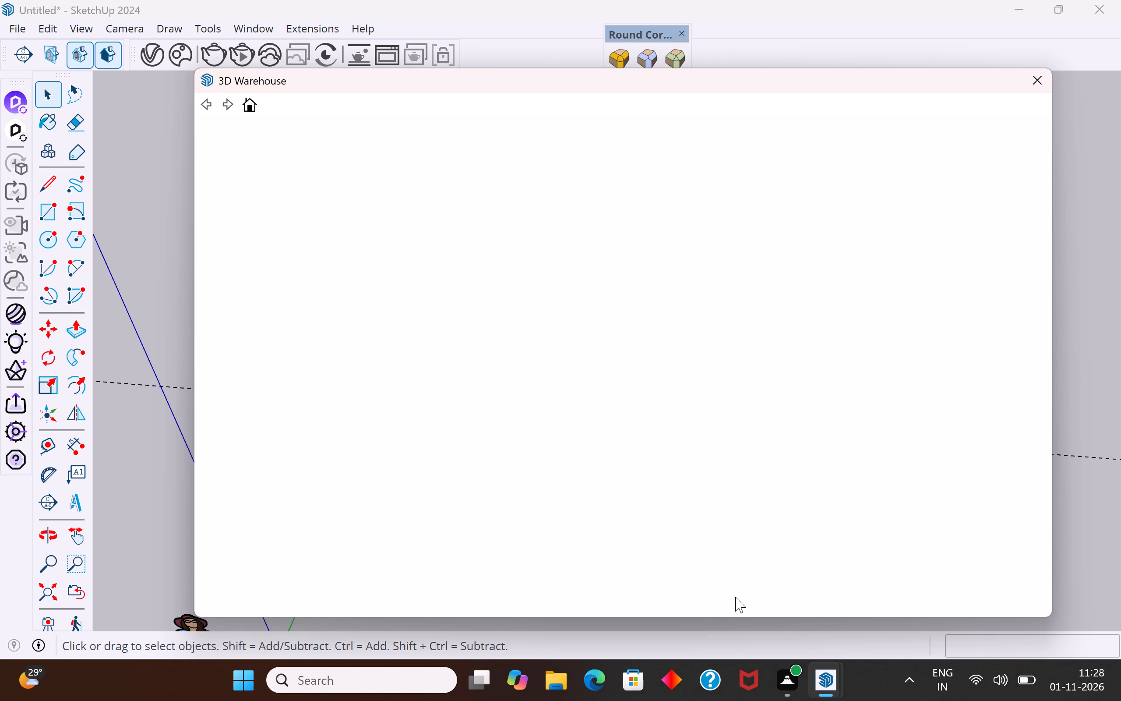
Look through the 3D Warehouse home page: featured content, photoreal materials, brands and recommended architecture models.
scroll(904, 403, down, 4)
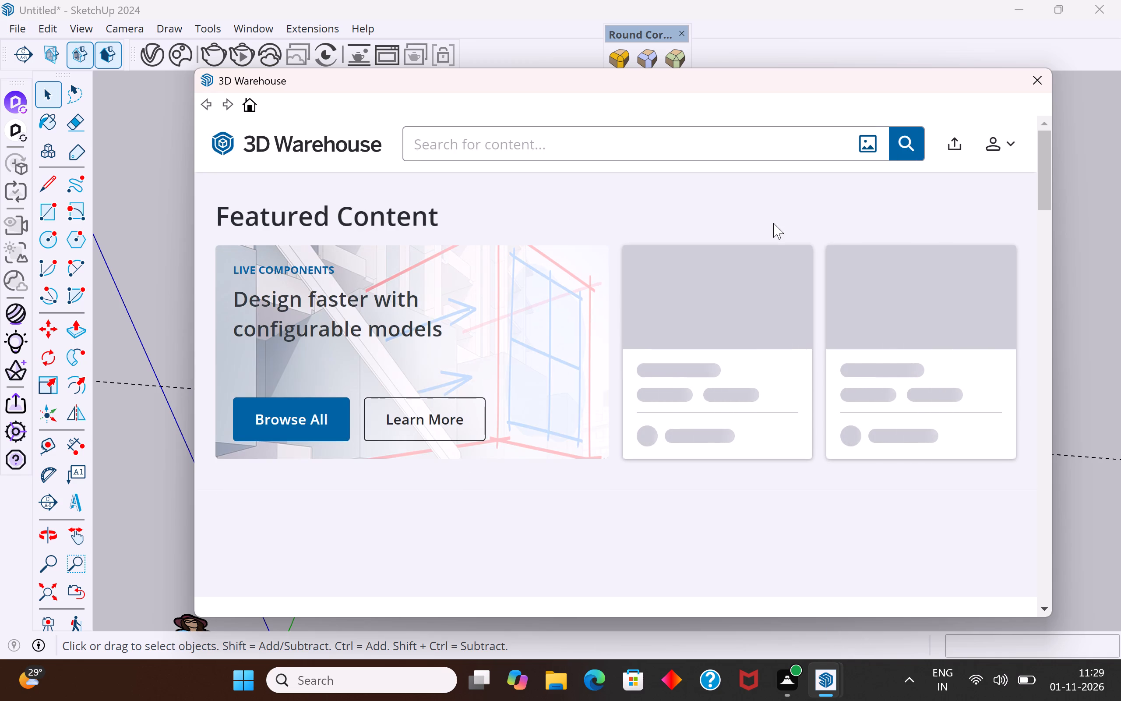
scroll(667, 396, down, 4)
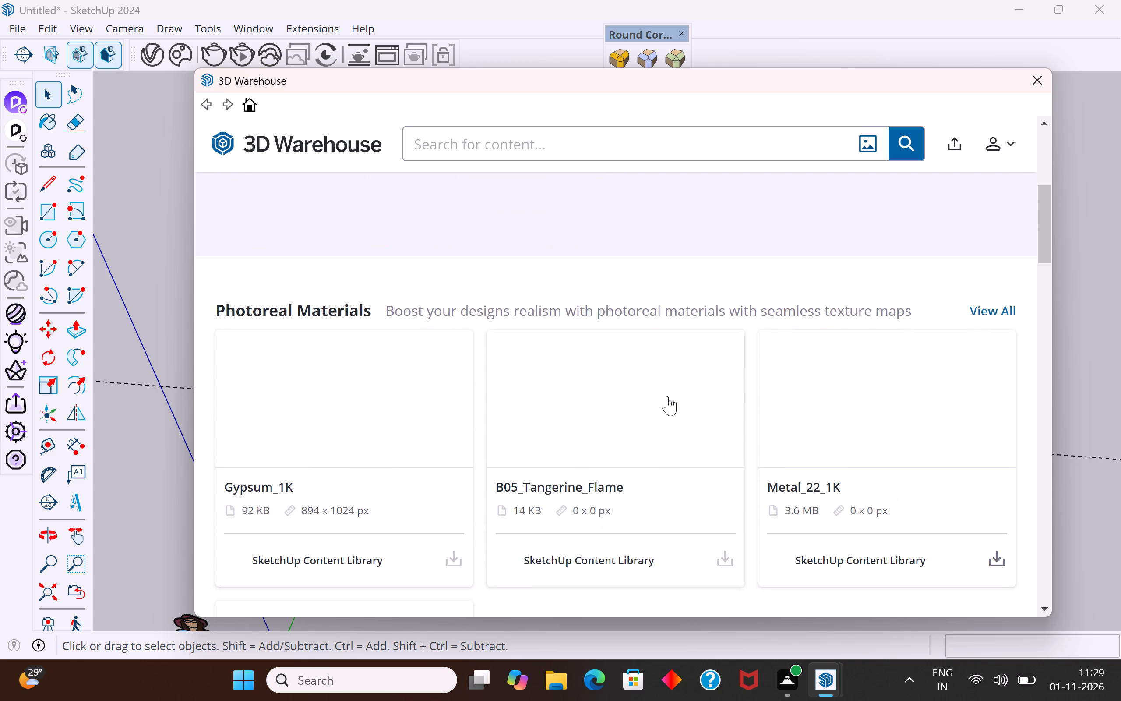
scroll(667, 396, down, 2)
scroll(667, 396, up, 1)
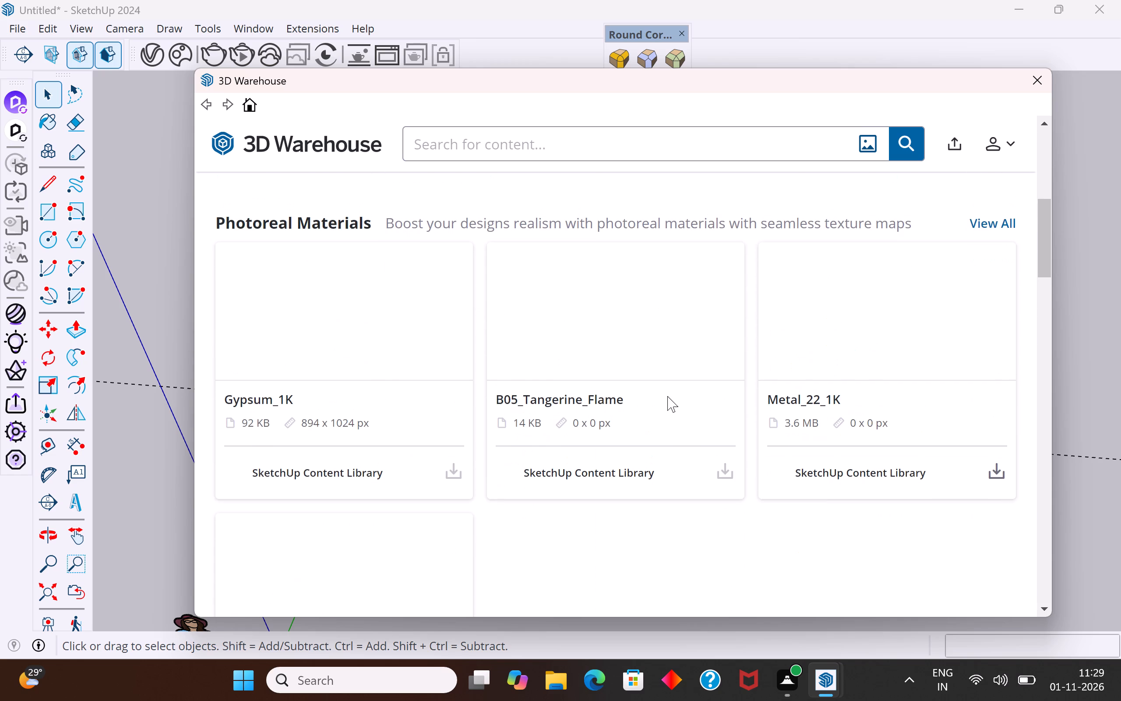
scroll(667, 396, up, 8)
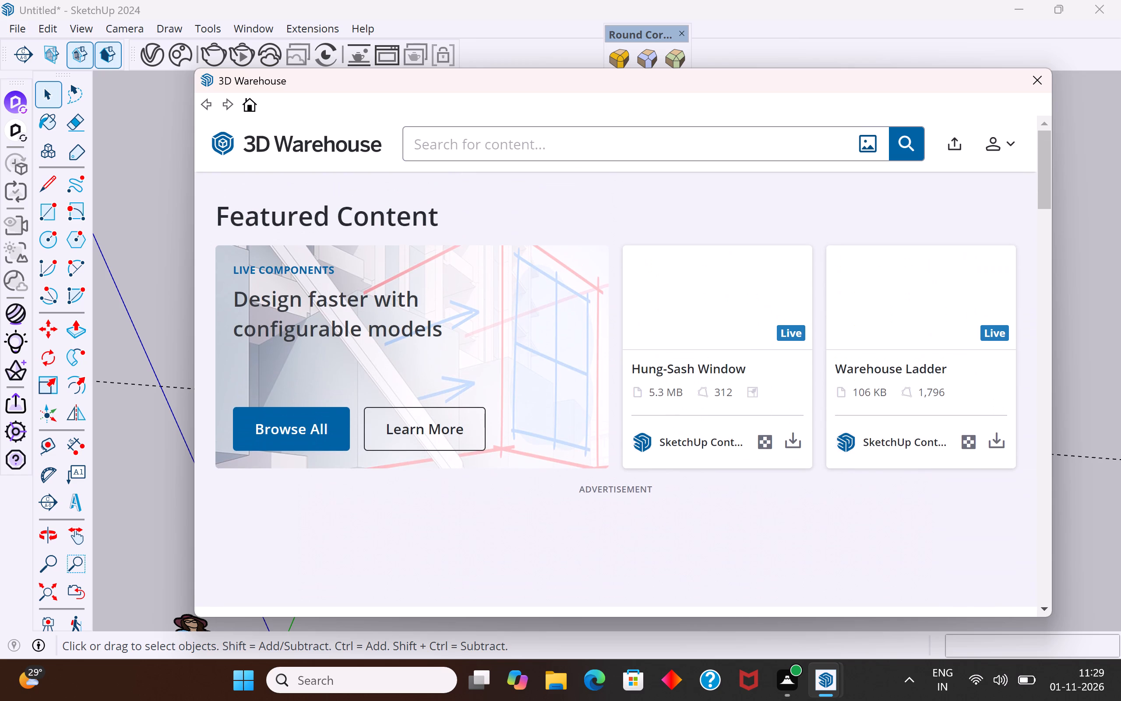
scroll(667, 396, up, 3)
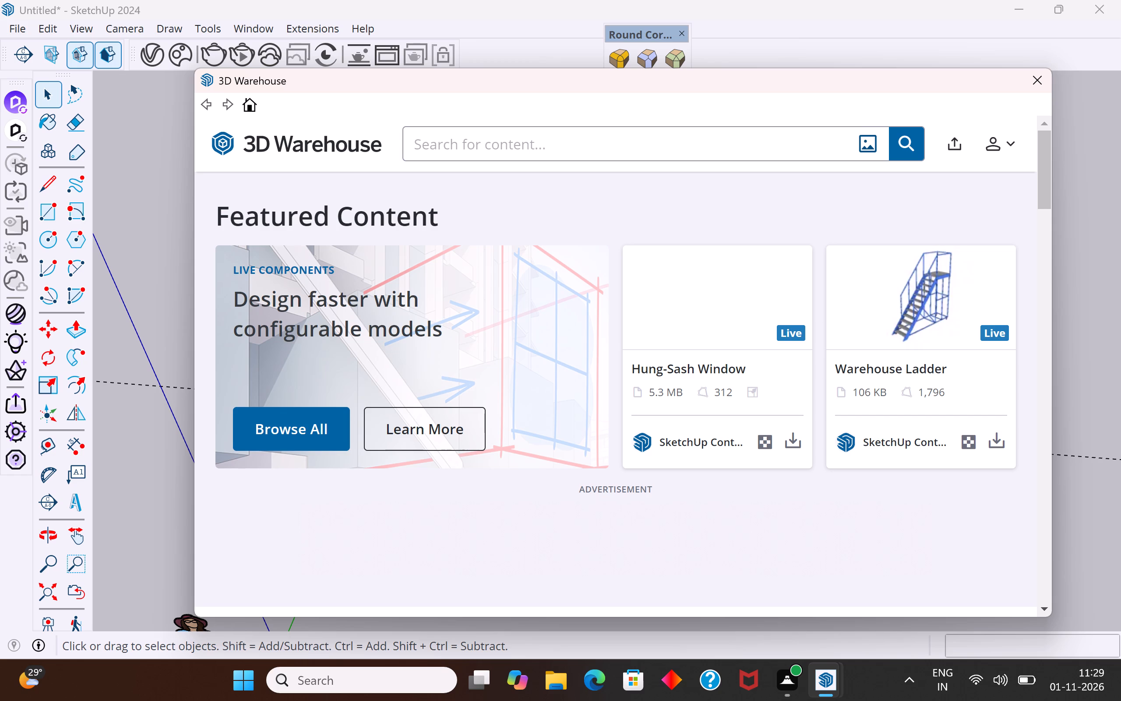
scroll(667, 396, down, 4)
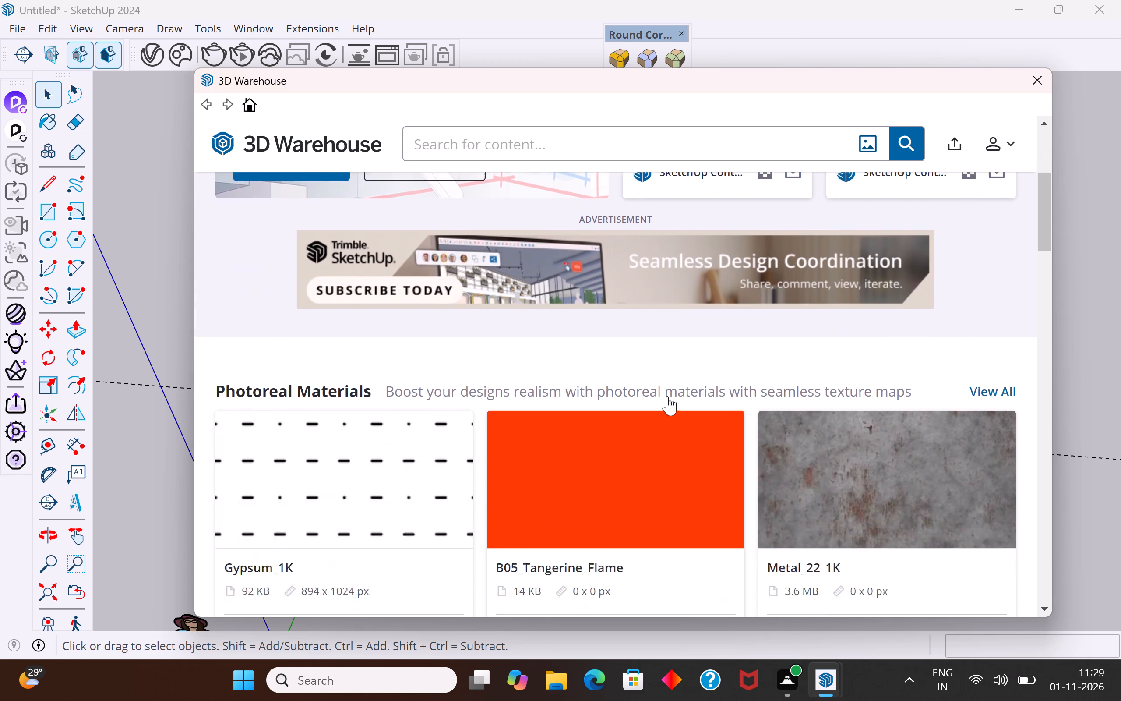
scroll(667, 396, down, 7)
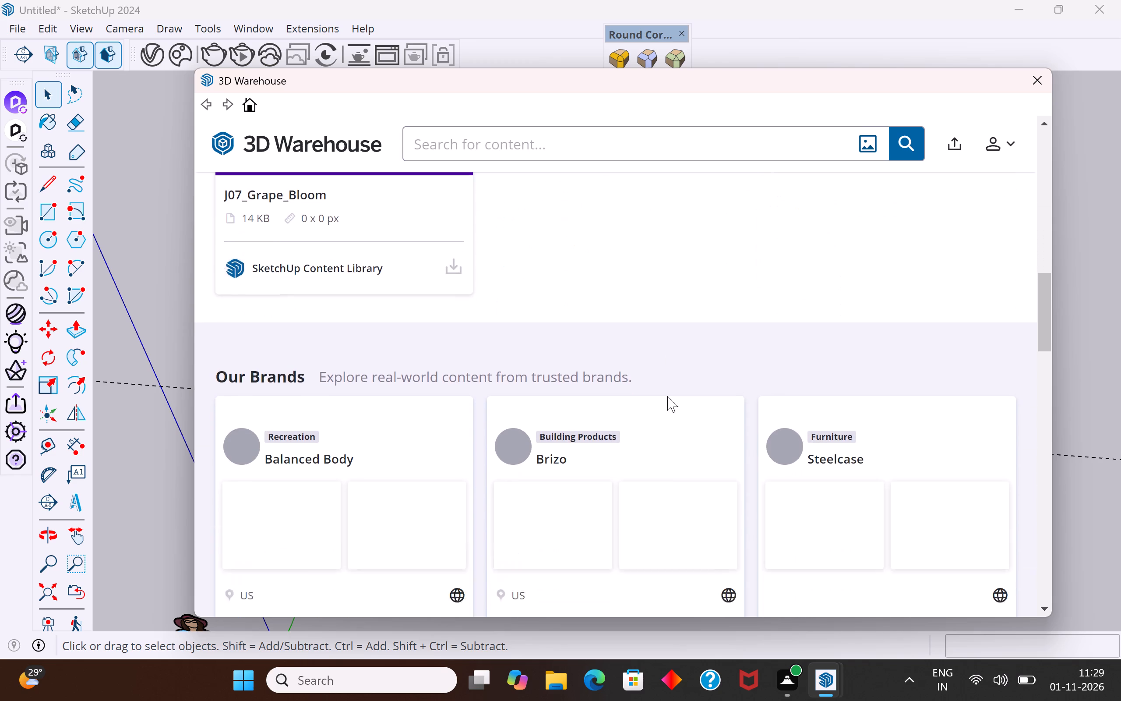
scroll(667, 396, down, 4)
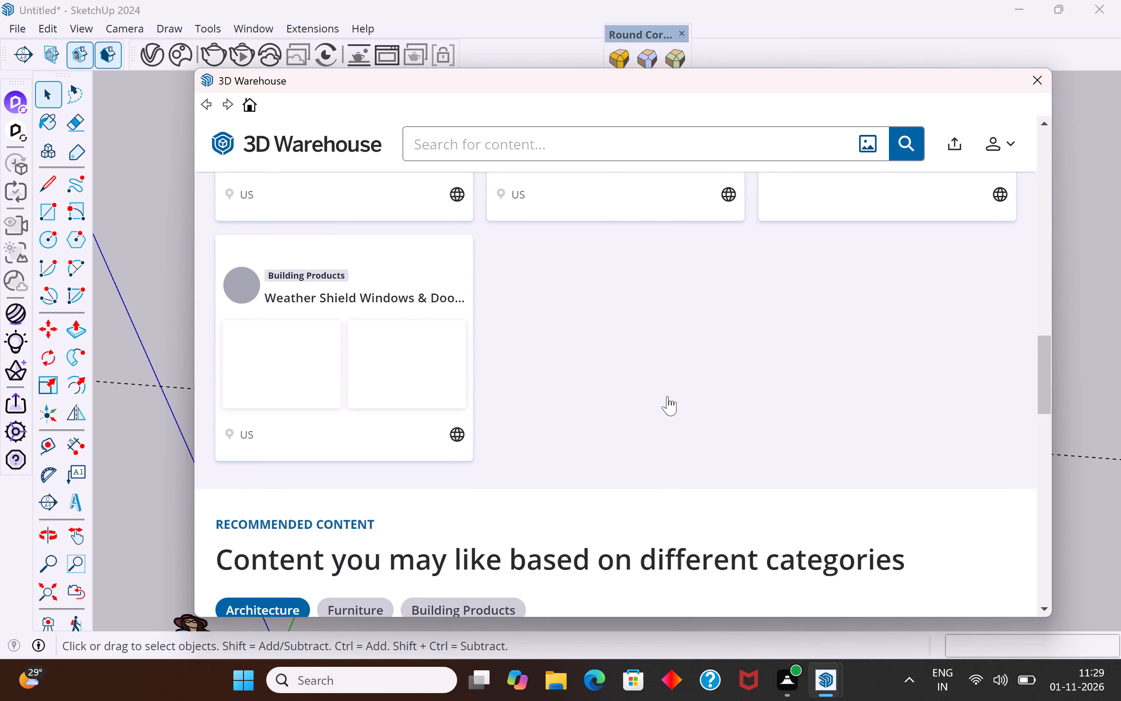
scroll(667, 396, down, 1)
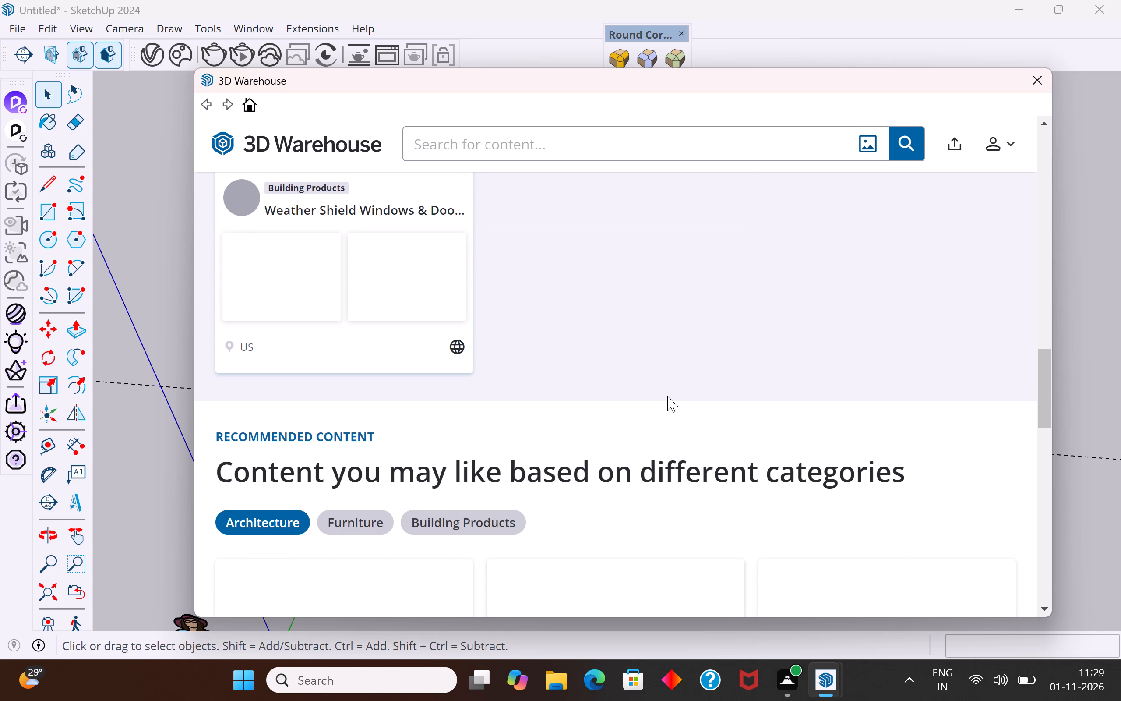
scroll(667, 396, down, 8)
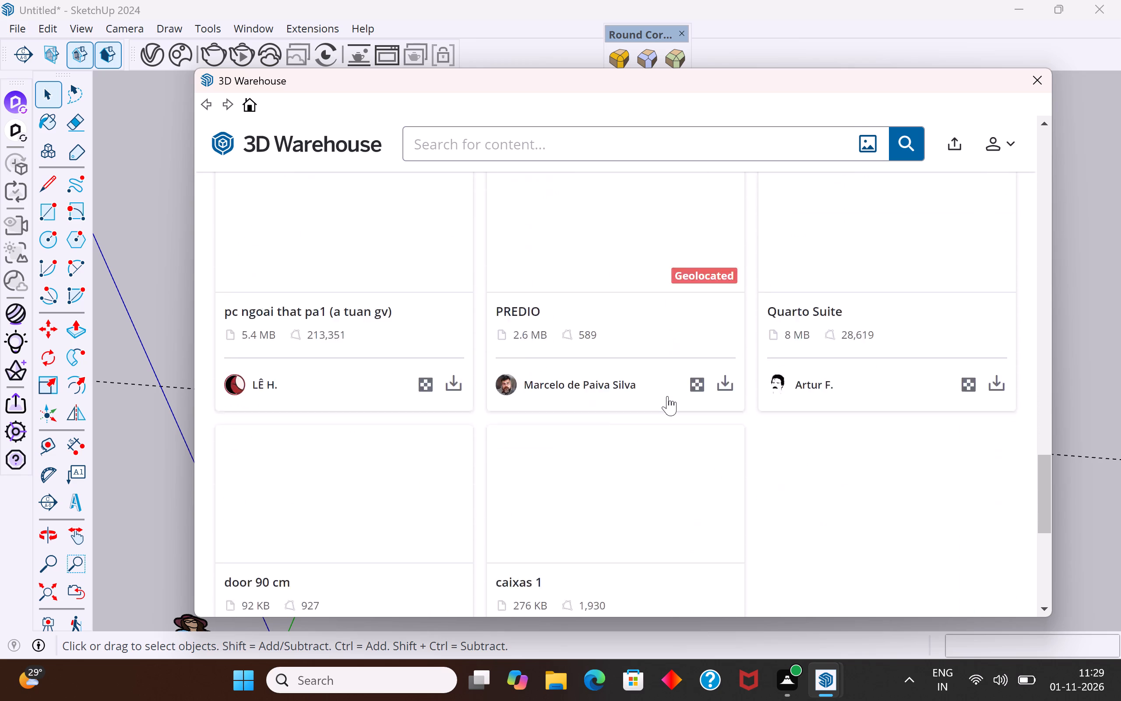
scroll(667, 396, down, 2)
scroll(667, 396, up, 2)
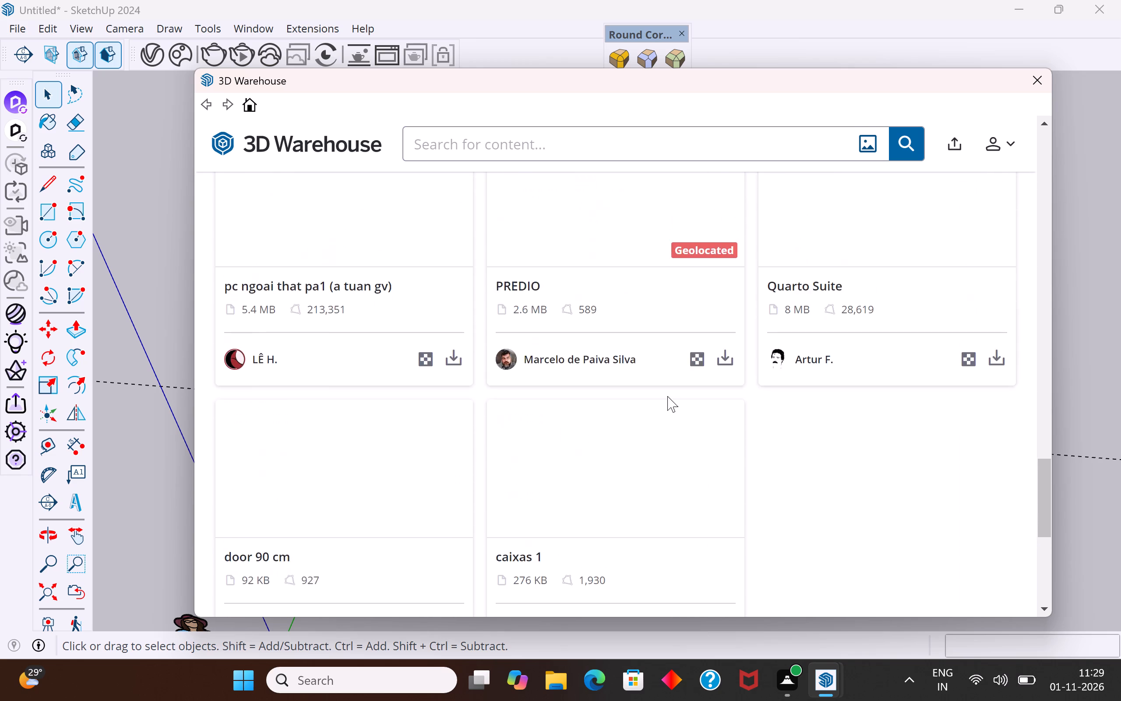
scroll(667, 396, up, 7)
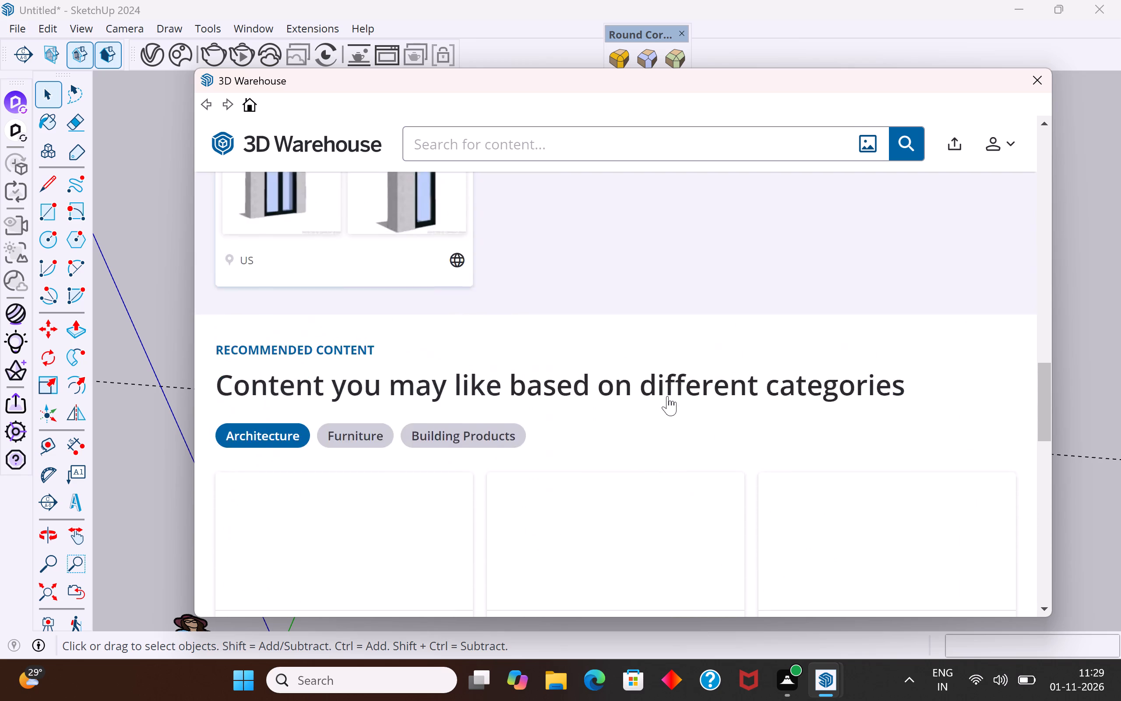
scroll(667, 396, up, 12)
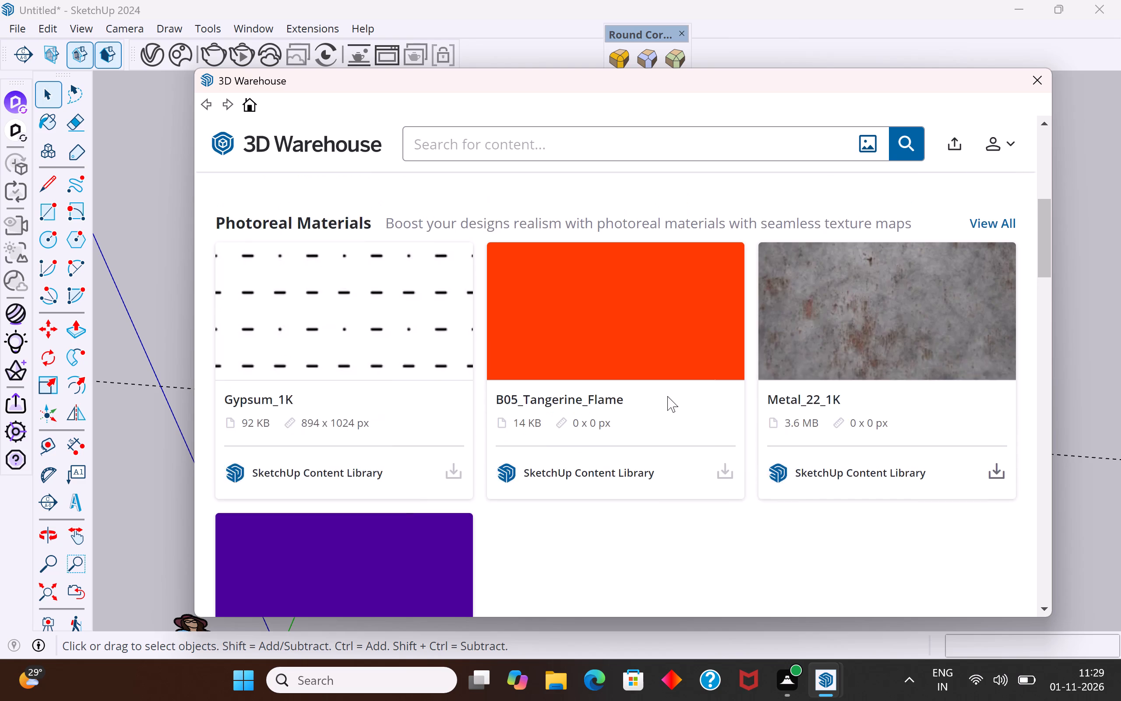
scroll(667, 396, up, 4)
Search 3D Warehouse for "BED".
click(592, 138)
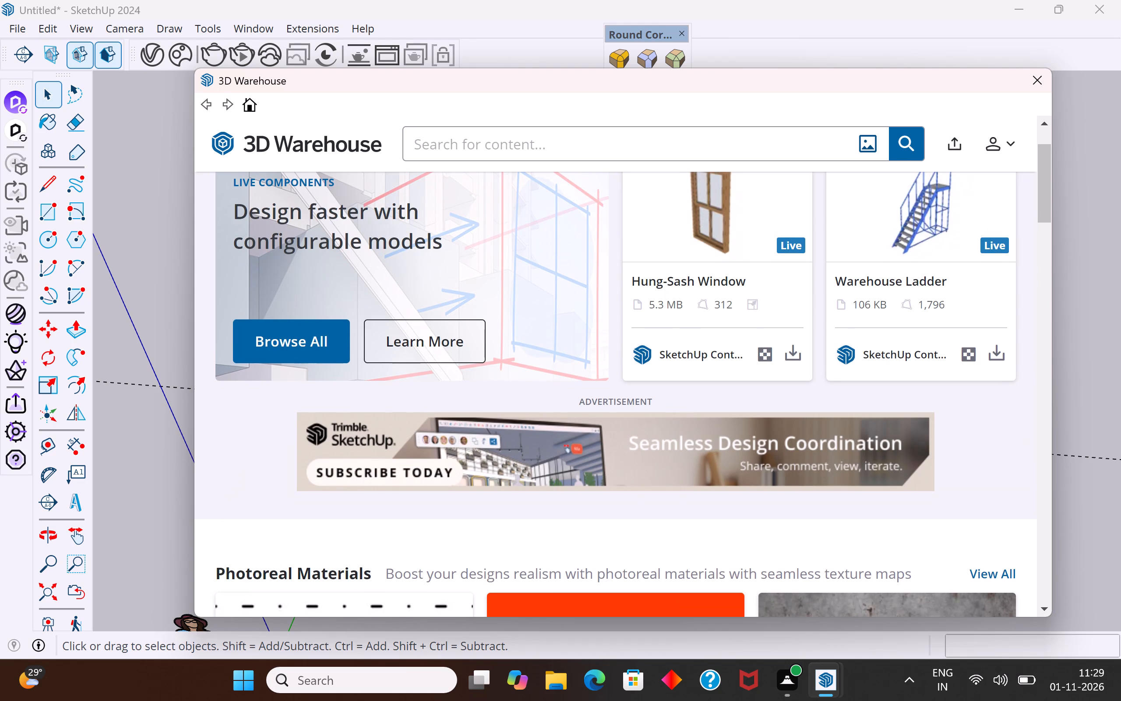
text(BED)
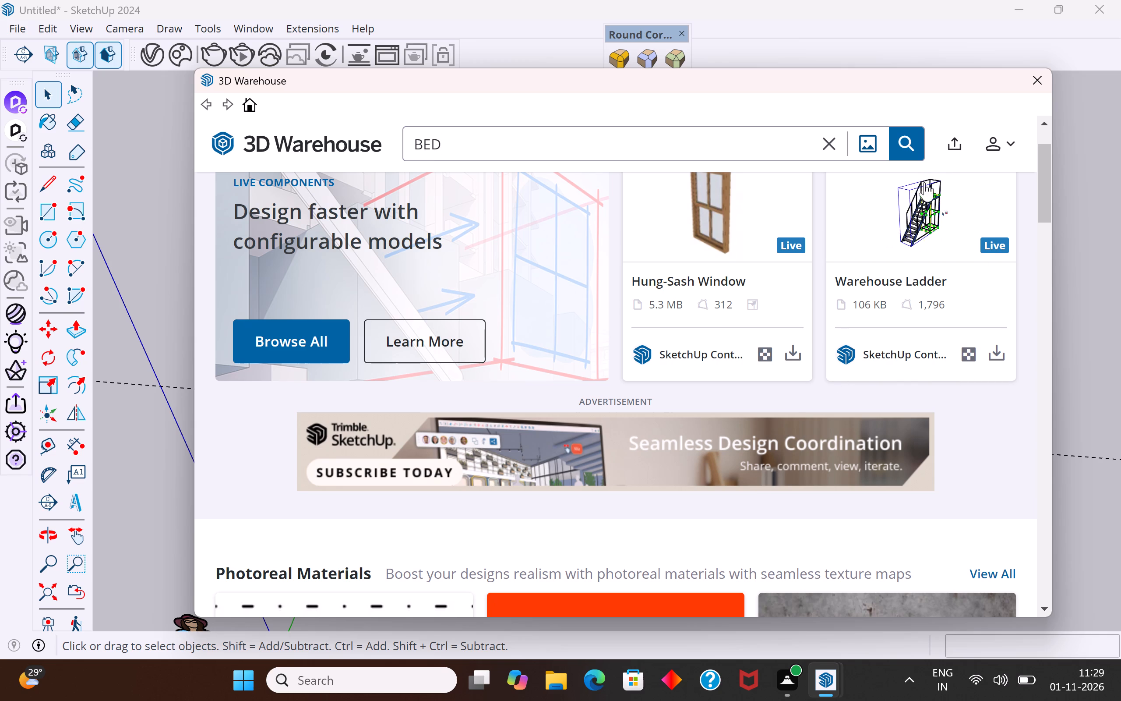
click(907, 146)
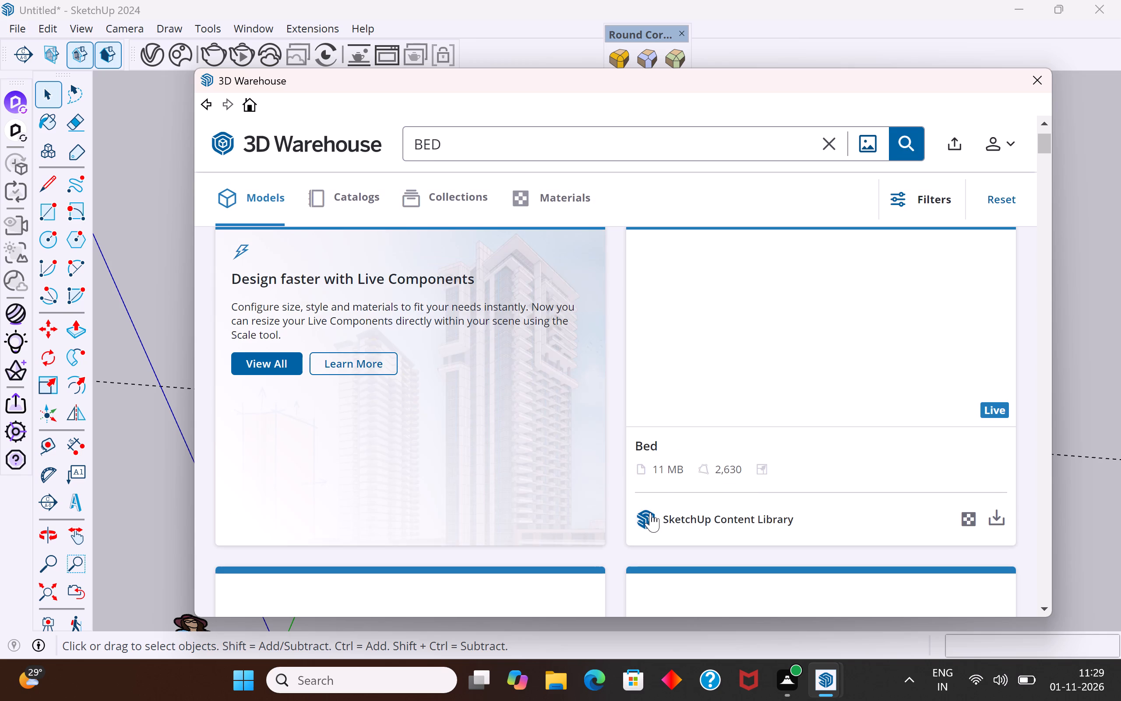
Examine the bed models in the search results and compare their previews for one that suits the room.
scroll(650, 513, down, 5)
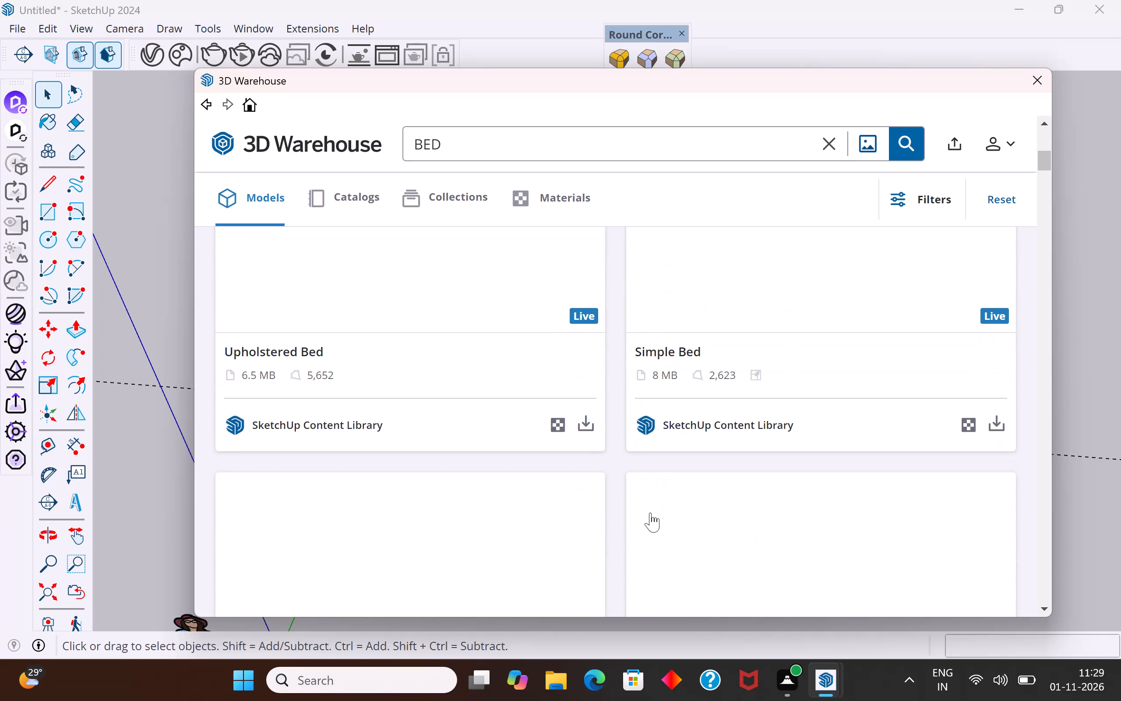
scroll(650, 513, down, 1)
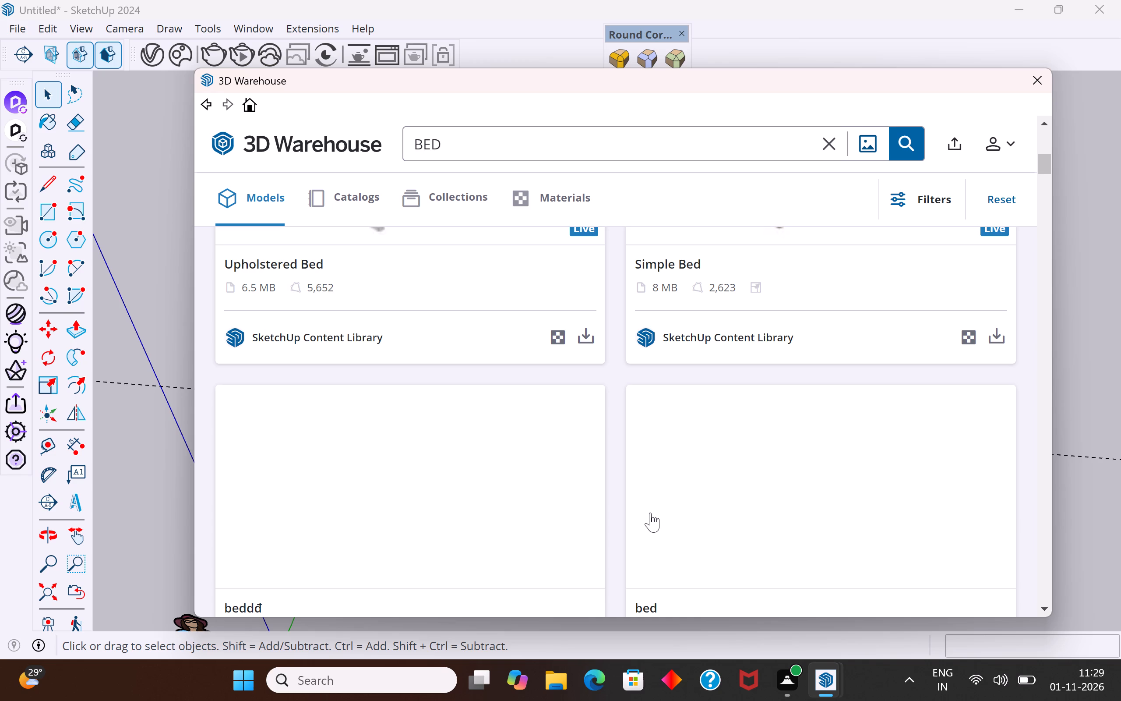
scroll(650, 513, down, 6)
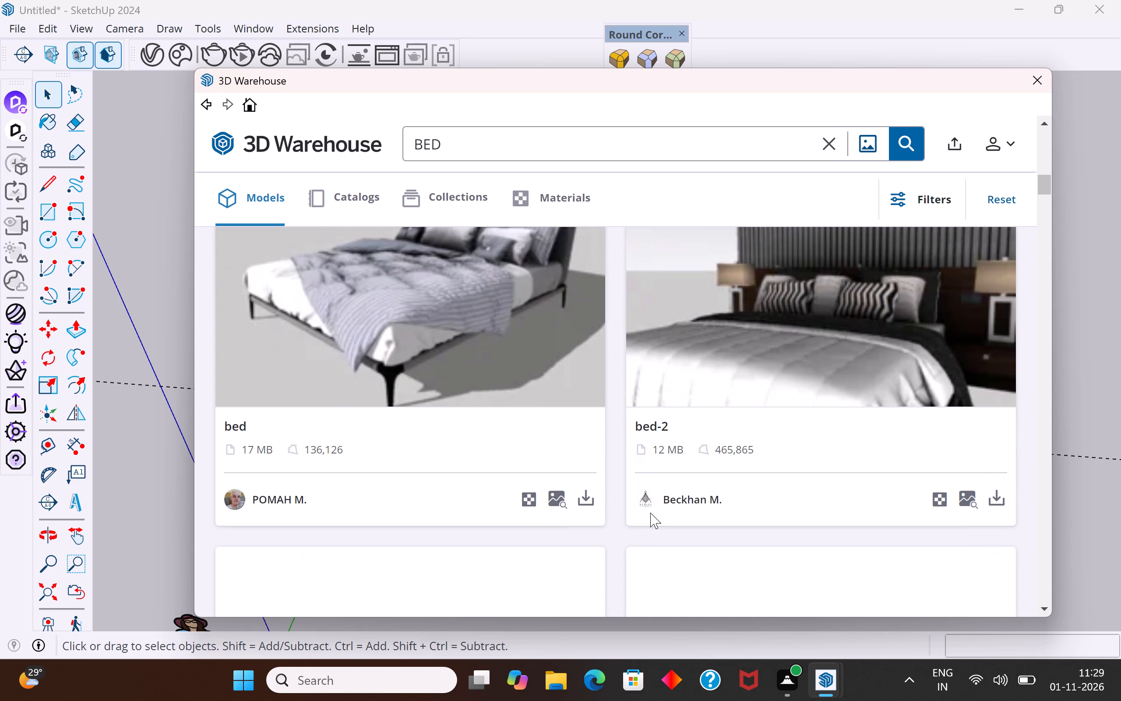
scroll(650, 513, down, 3)
scroll(650, 513, up, 4)
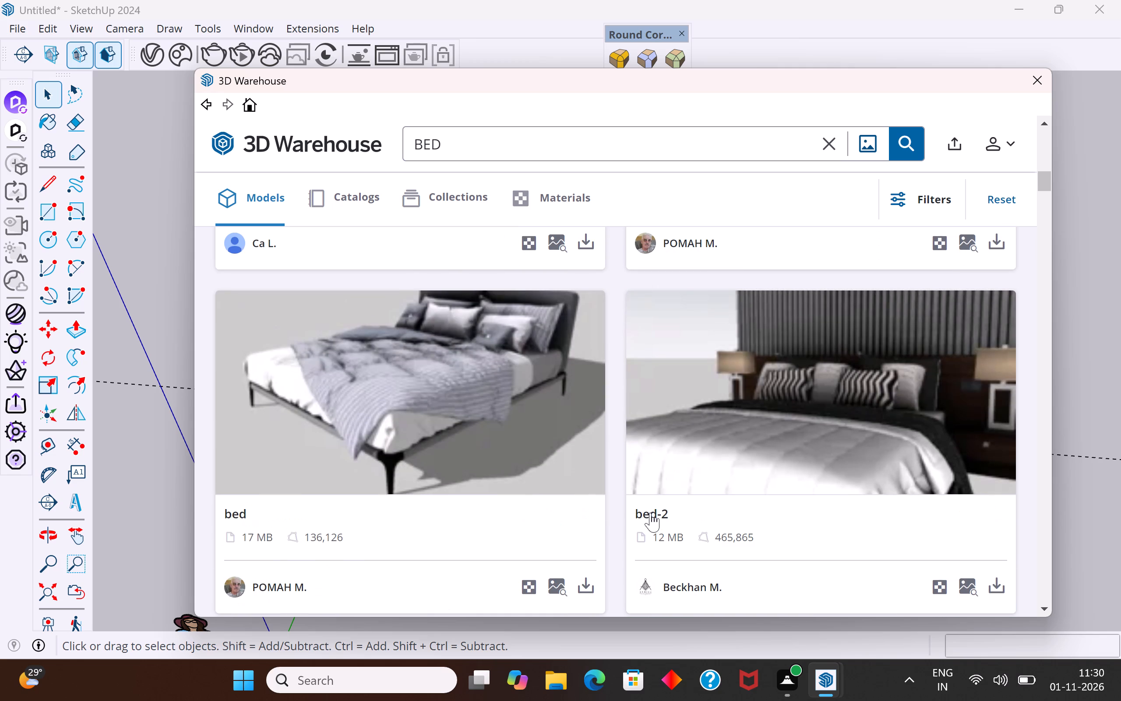
scroll(699, 485, down, 2)
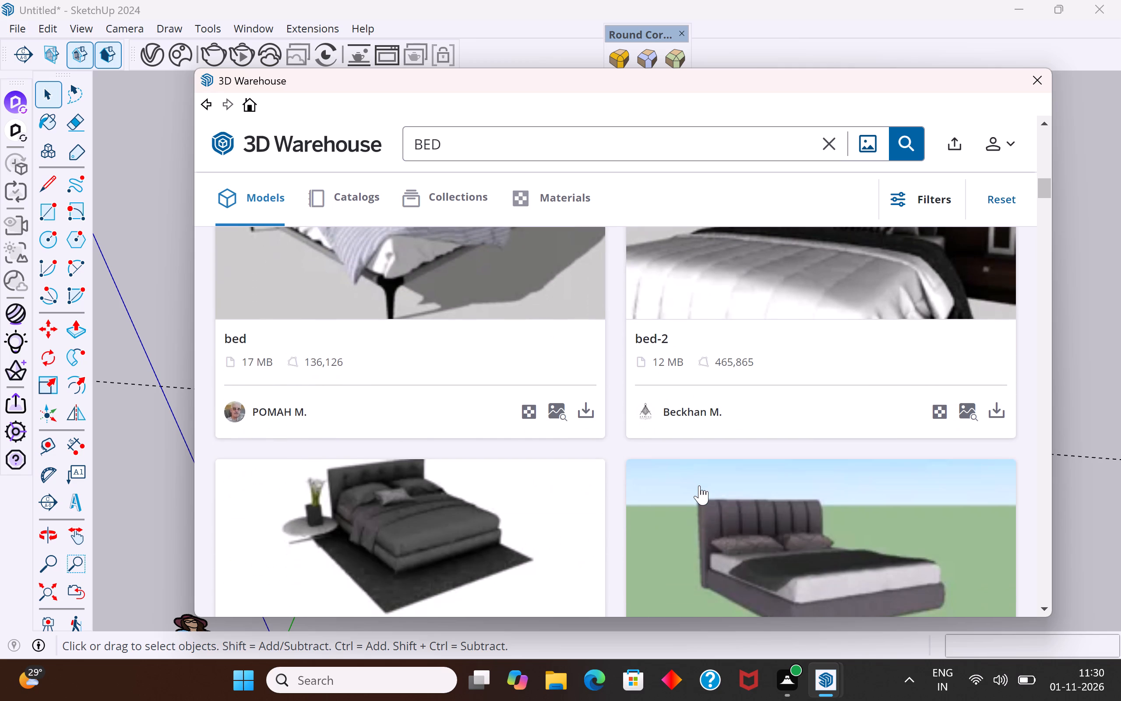
scroll(709, 458, down, 2)
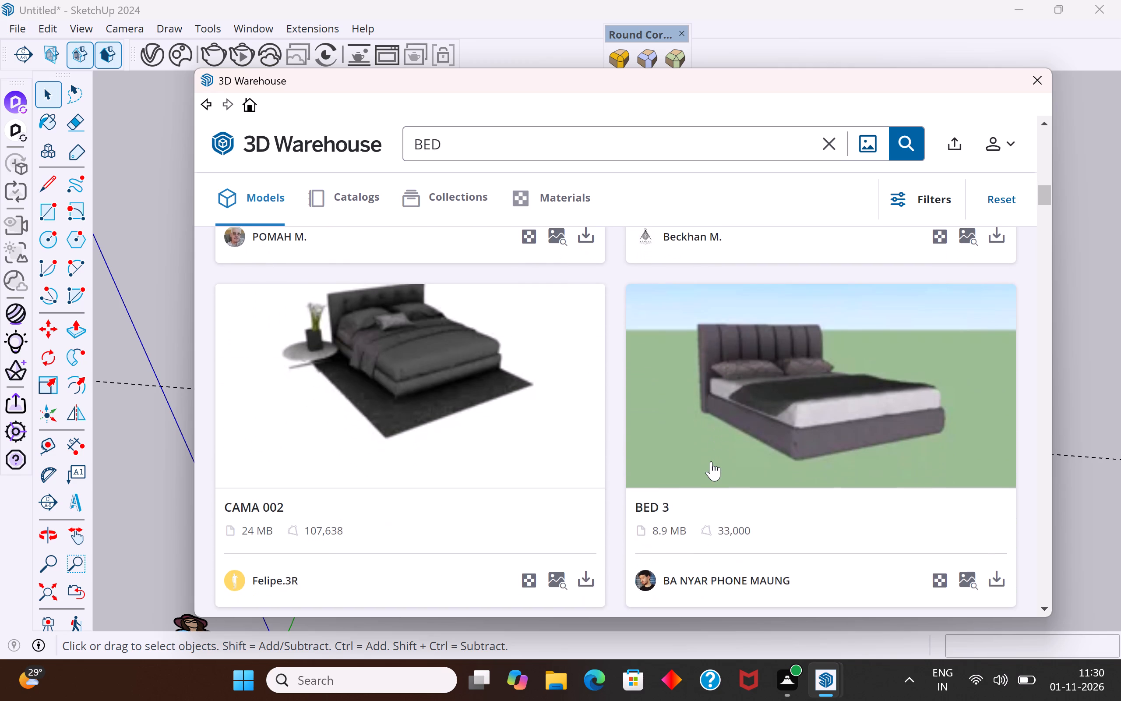
scroll(711, 462, up, 4)
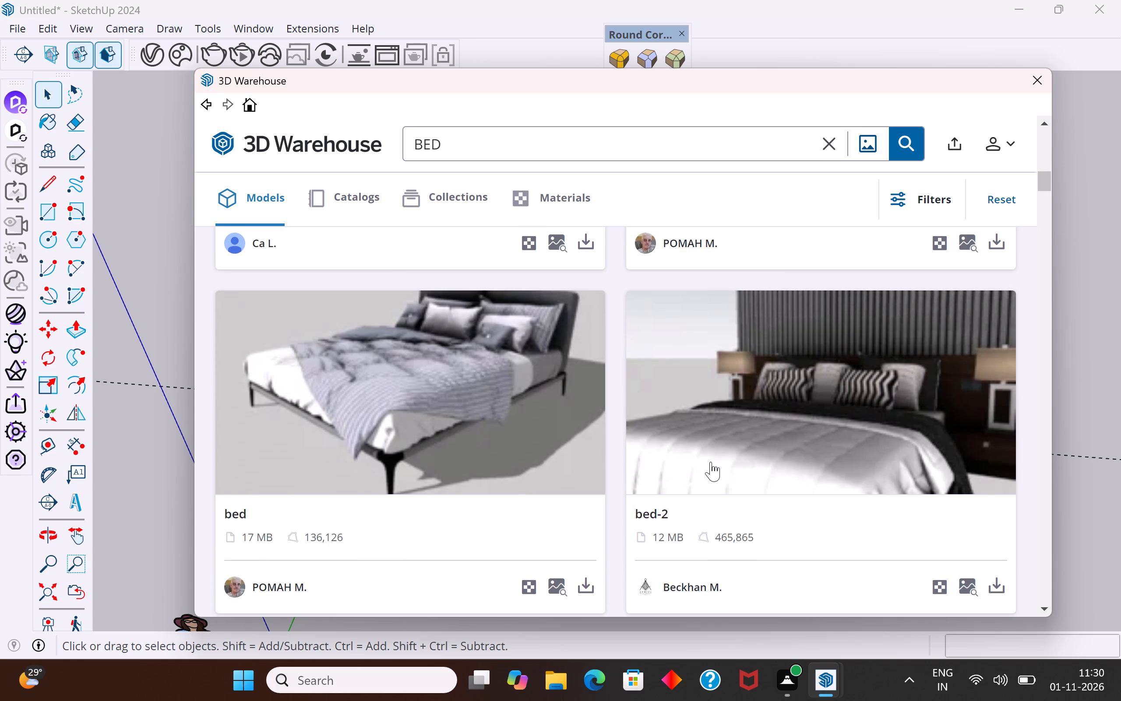
scroll(711, 462, down, 8)
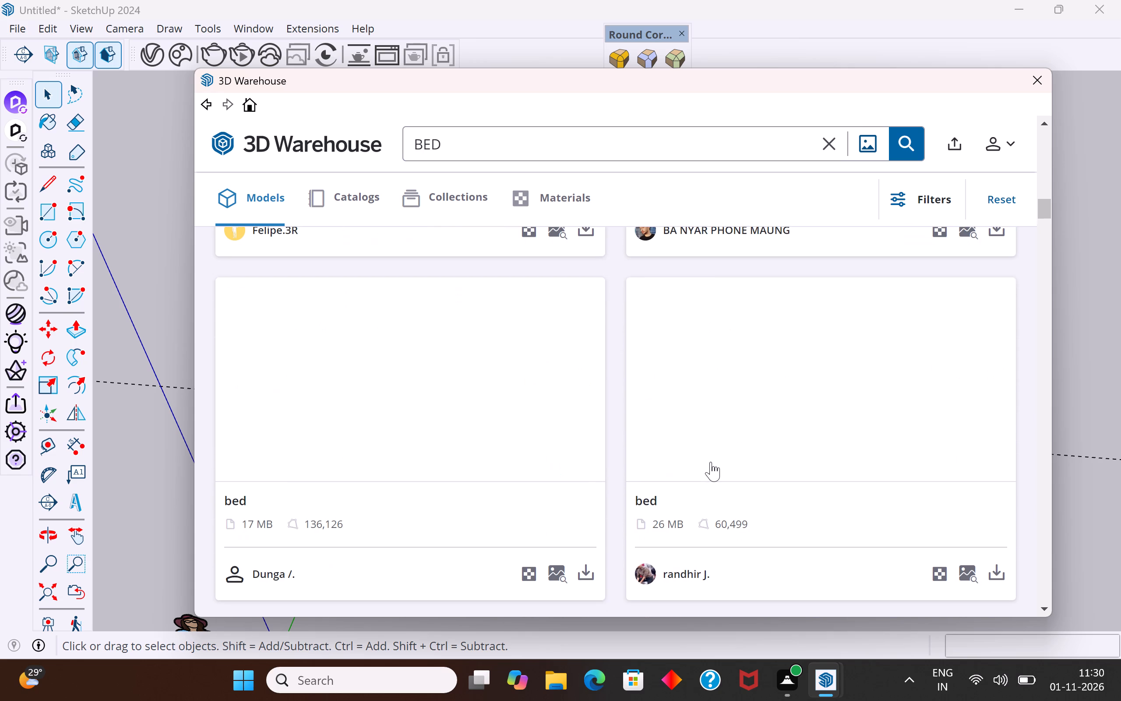
scroll(711, 462, down, 5)
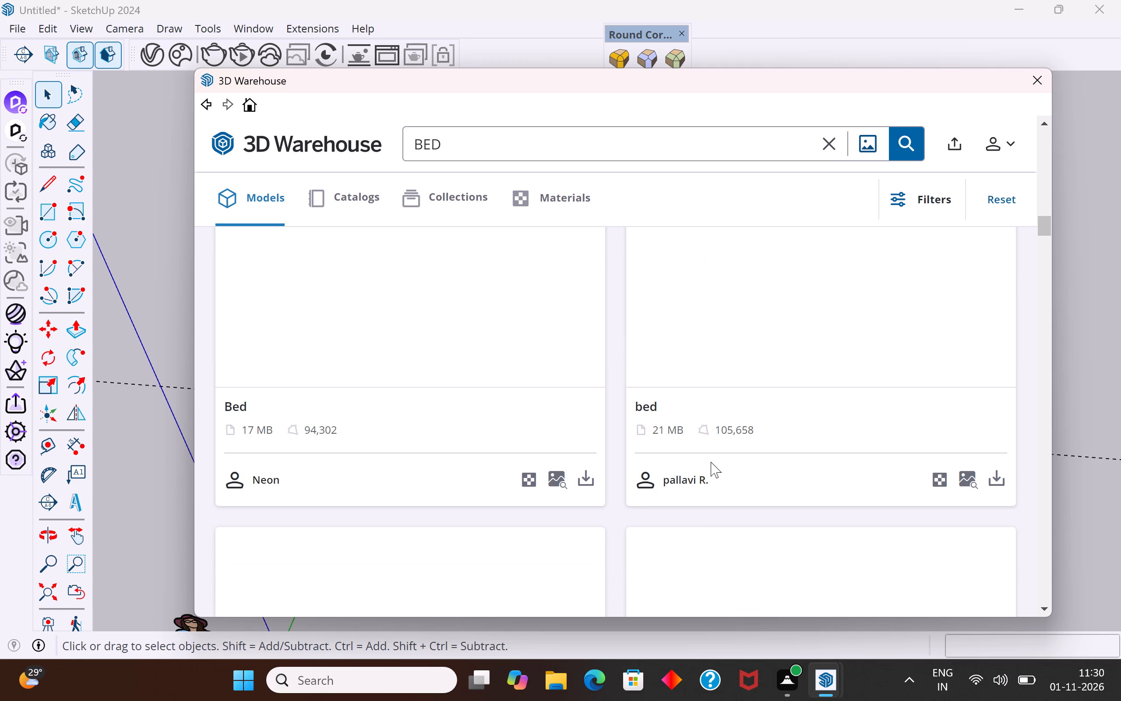
scroll(711, 462, down, 3)
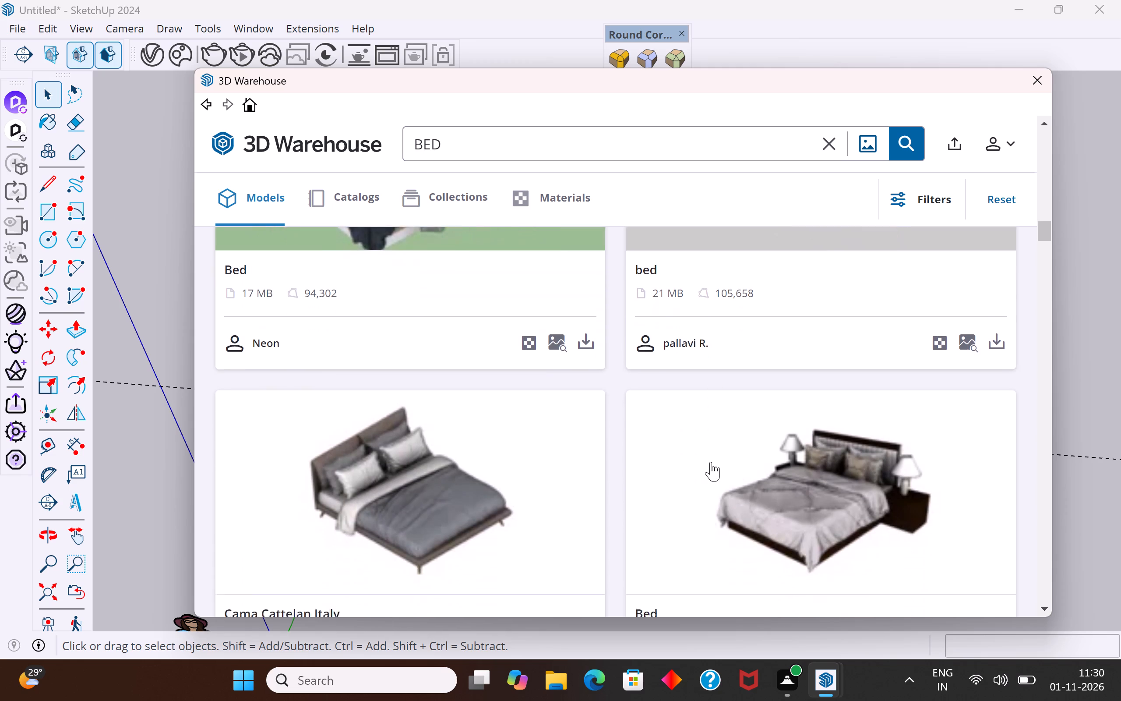
scroll(711, 462, down, 5)
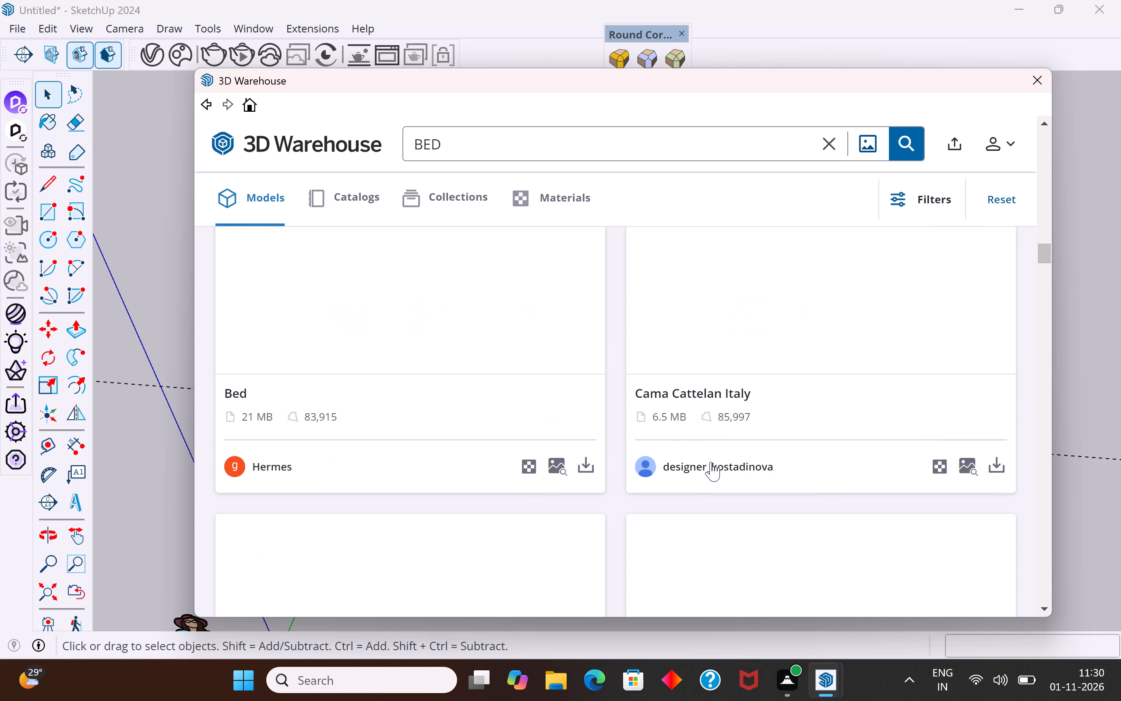
scroll(711, 462, up, 2)
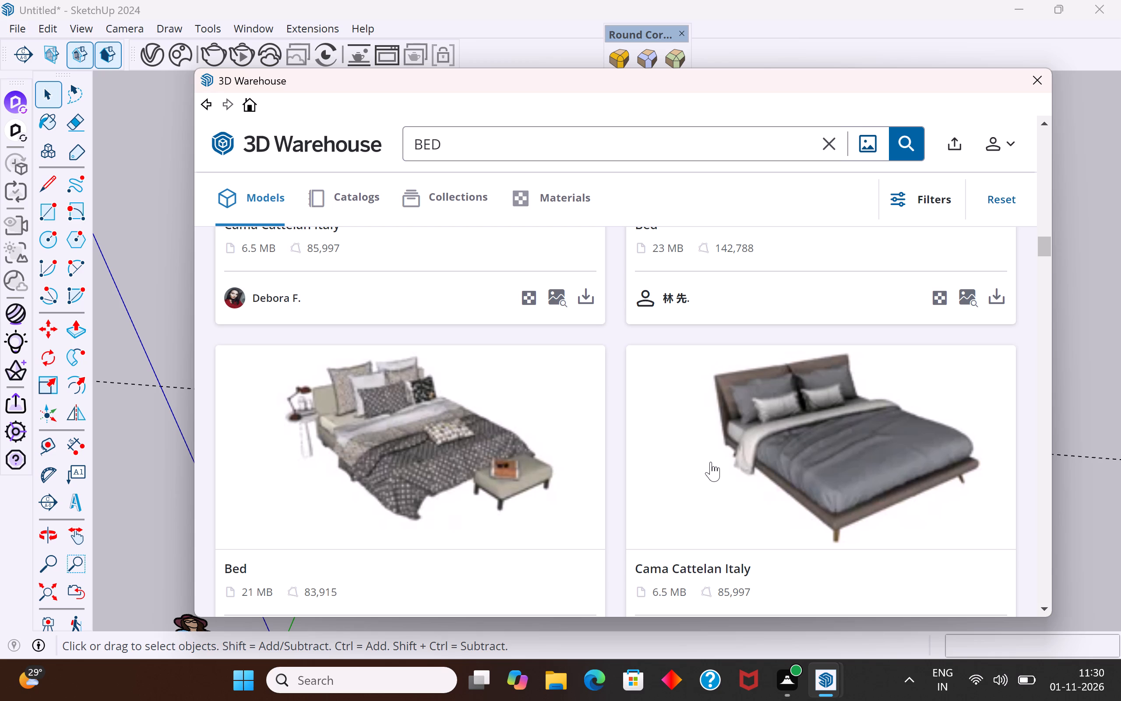
scroll(711, 462, down, 4)
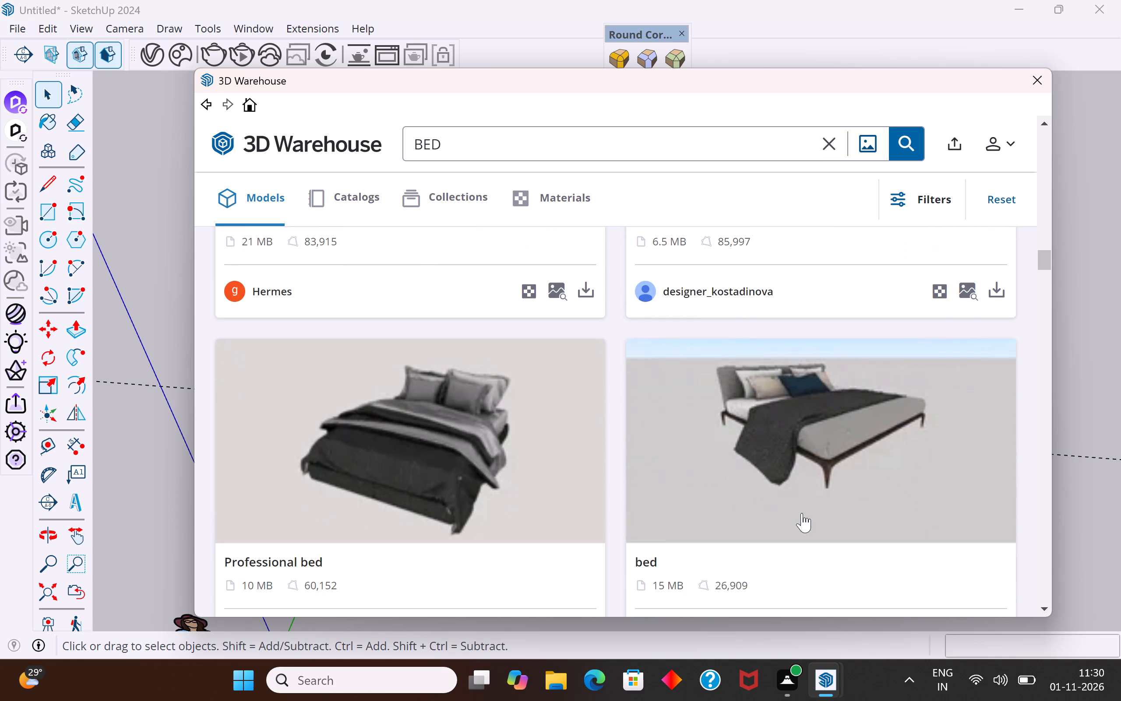
scroll(854, 534, down, 2)
Load the 15 MB "bed" model with the dark throw, listed beside Professional bed, directly into the SketchUp model.
click(1004, 456)
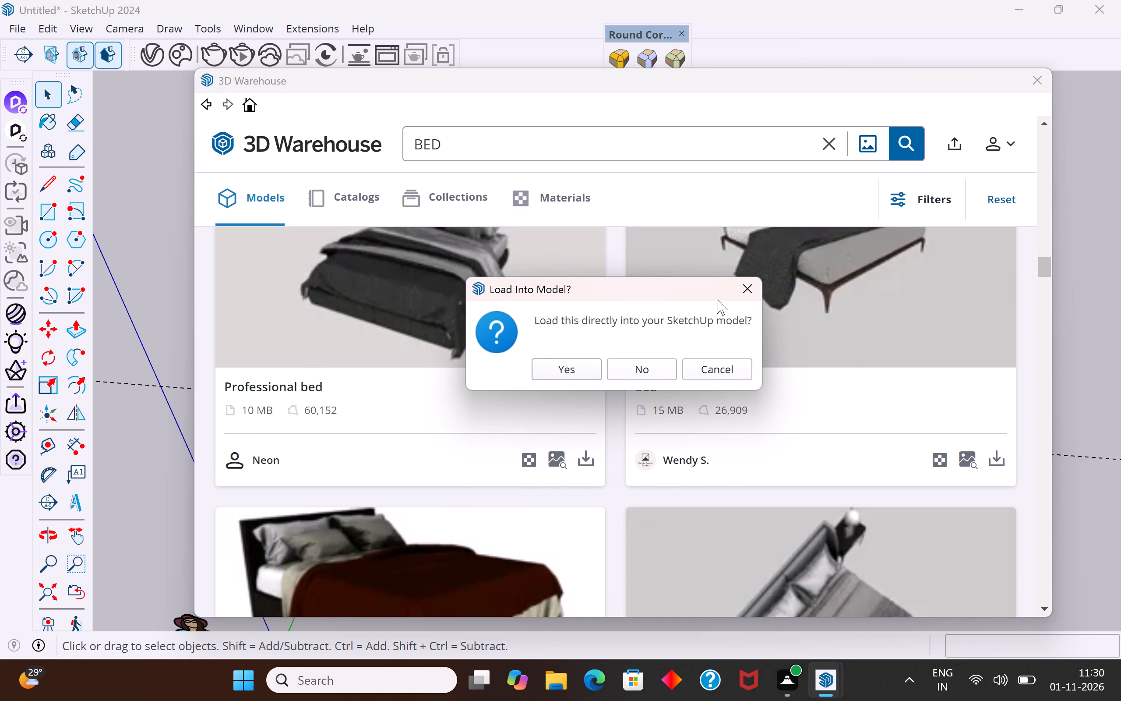
click(736, 294)
scroll(747, 426, down, 3)
scroll(747, 426, up, 1)
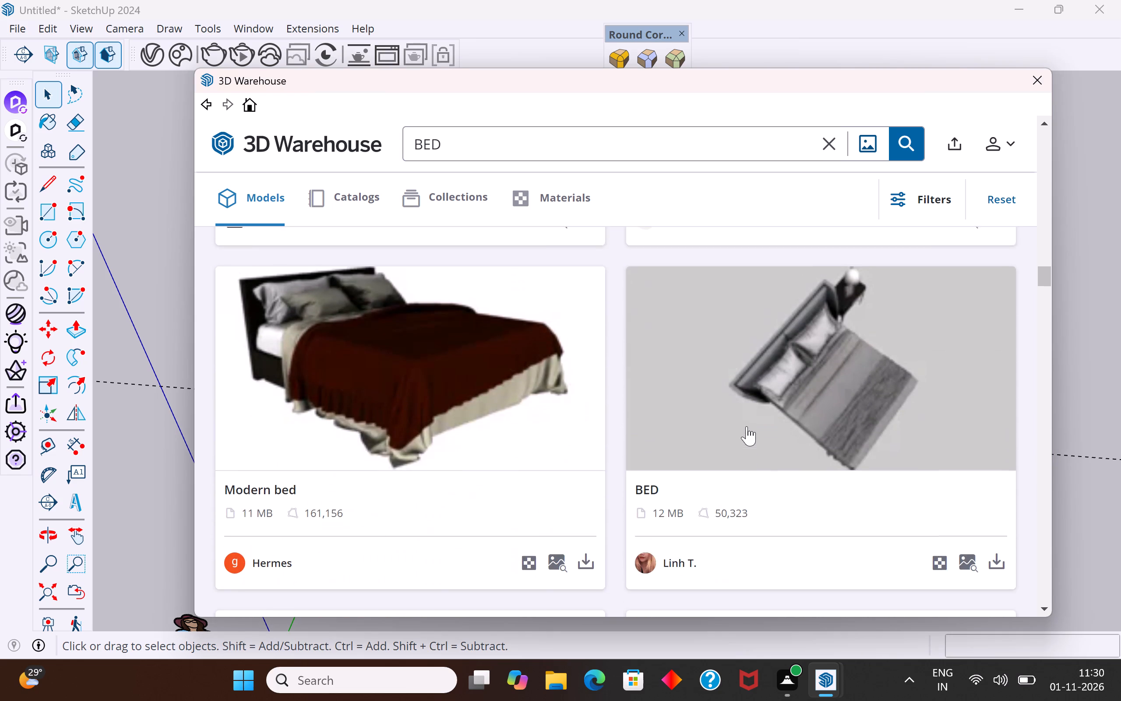
scroll(747, 426, up, 1)
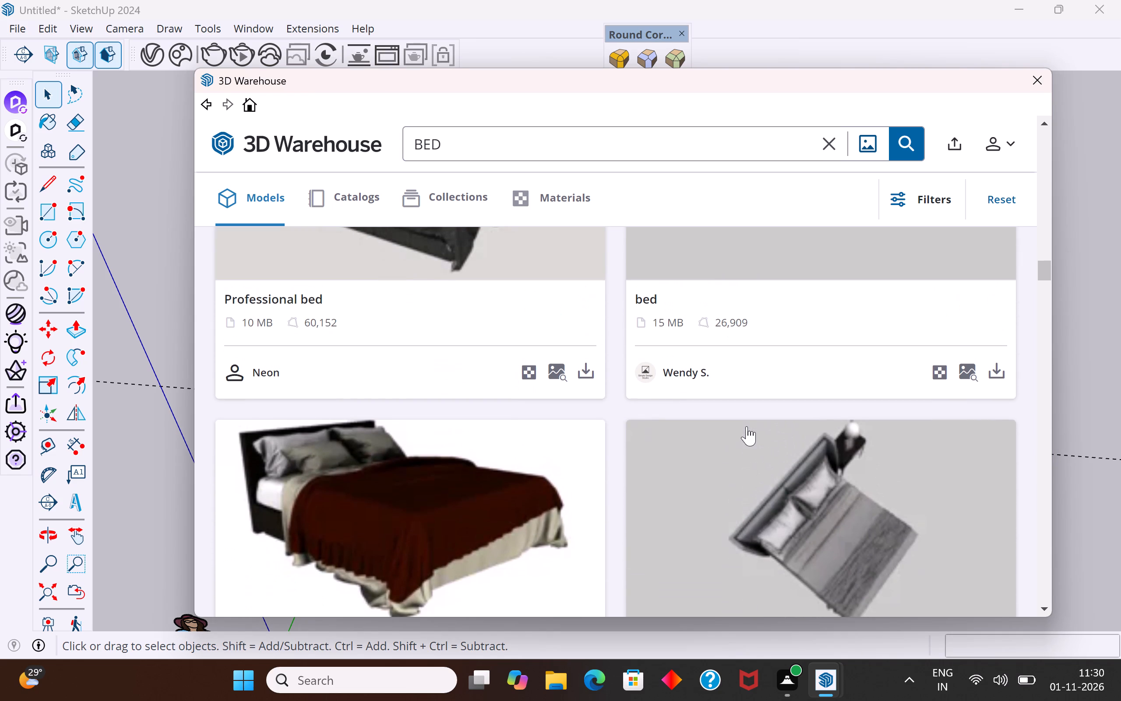
scroll(747, 426, down, 2)
scroll(747, 426, up, 5)
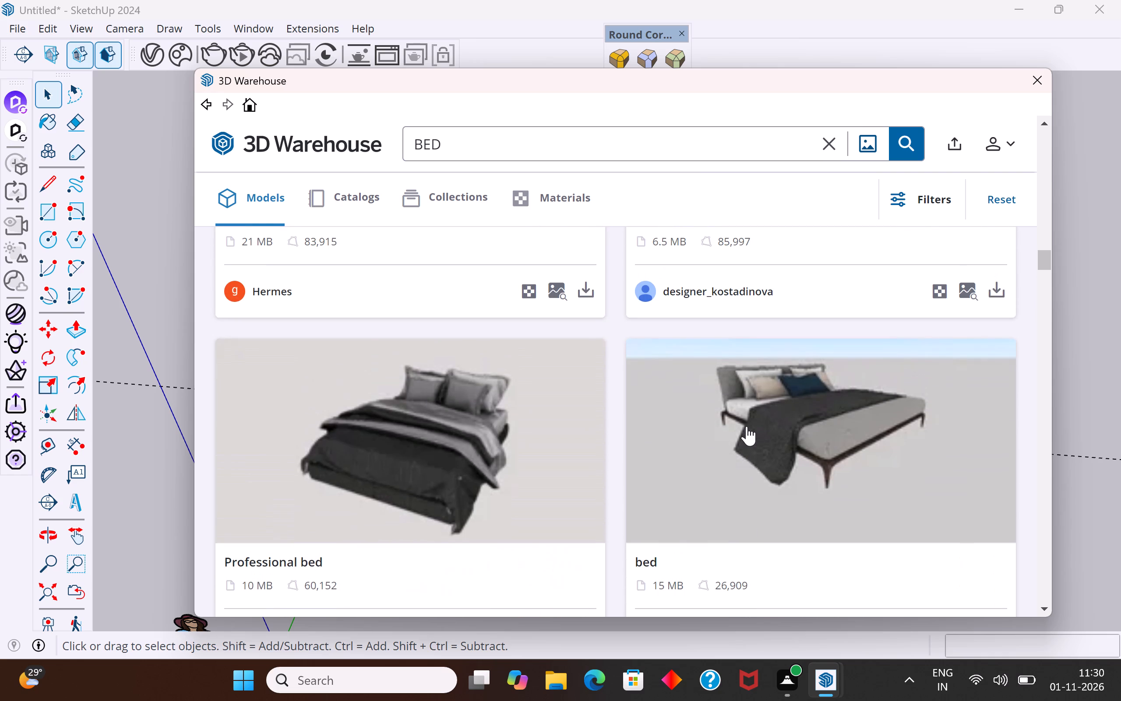
scroll(747, 426, up, 2)
scroll(747, 426, down, 4)
click(991, 459)
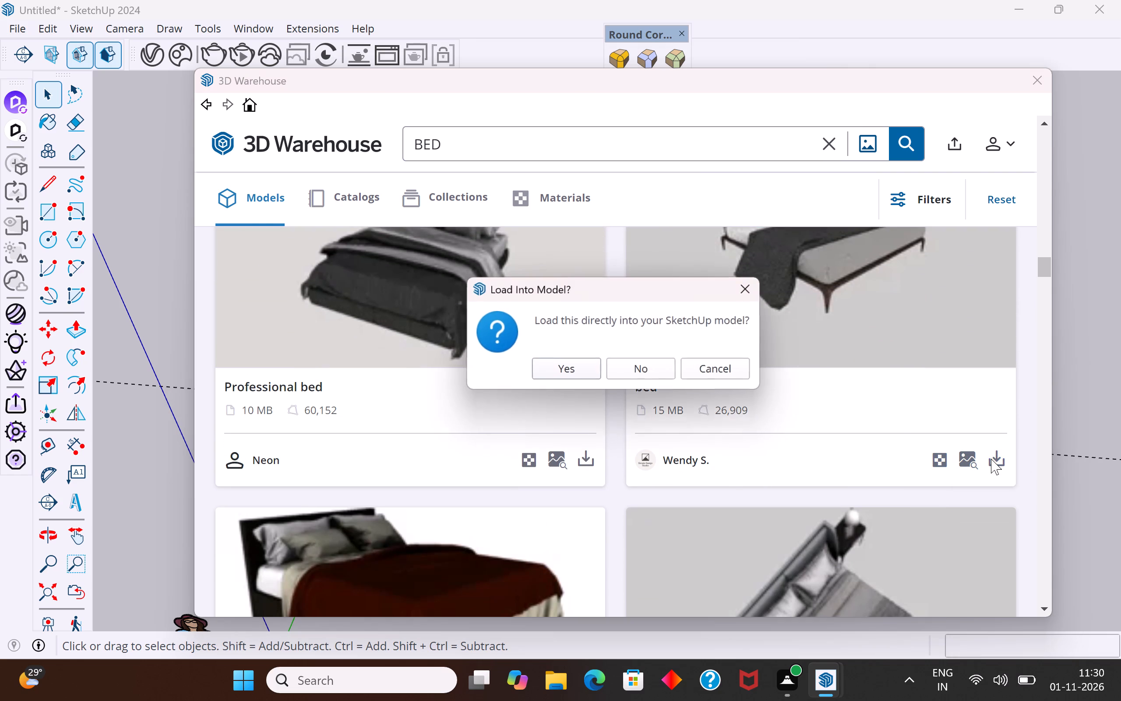
click(589, 371)
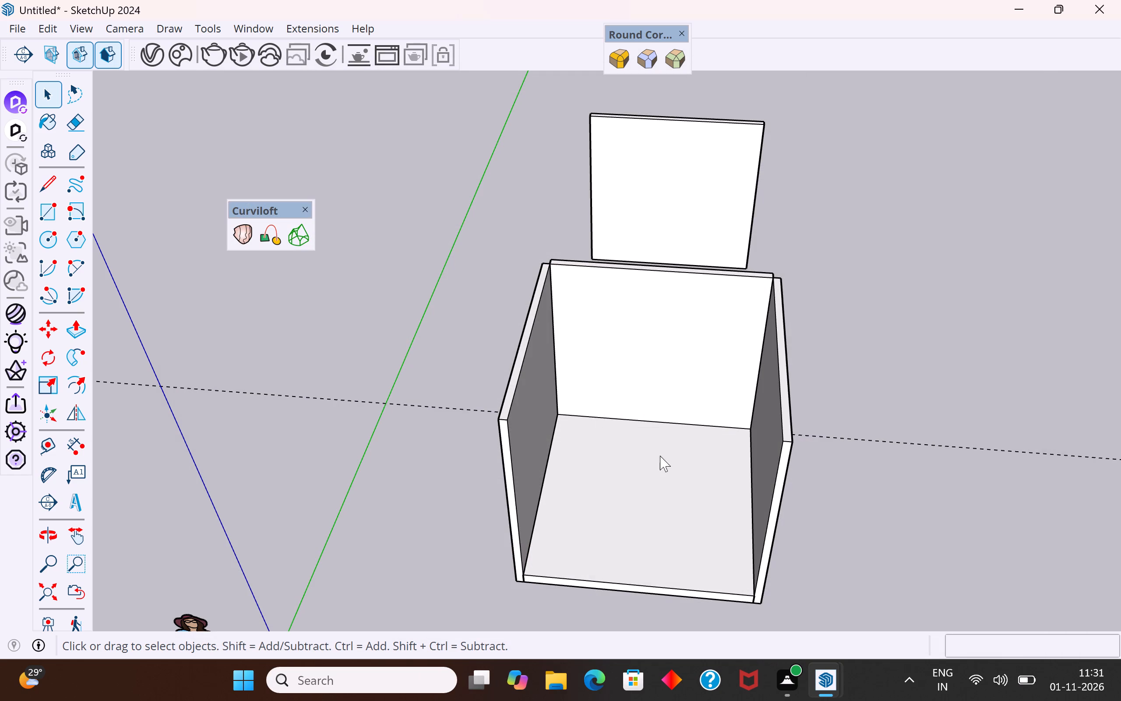
Place the downloaded bed component on the open ground beside the room.
click(742, 380)
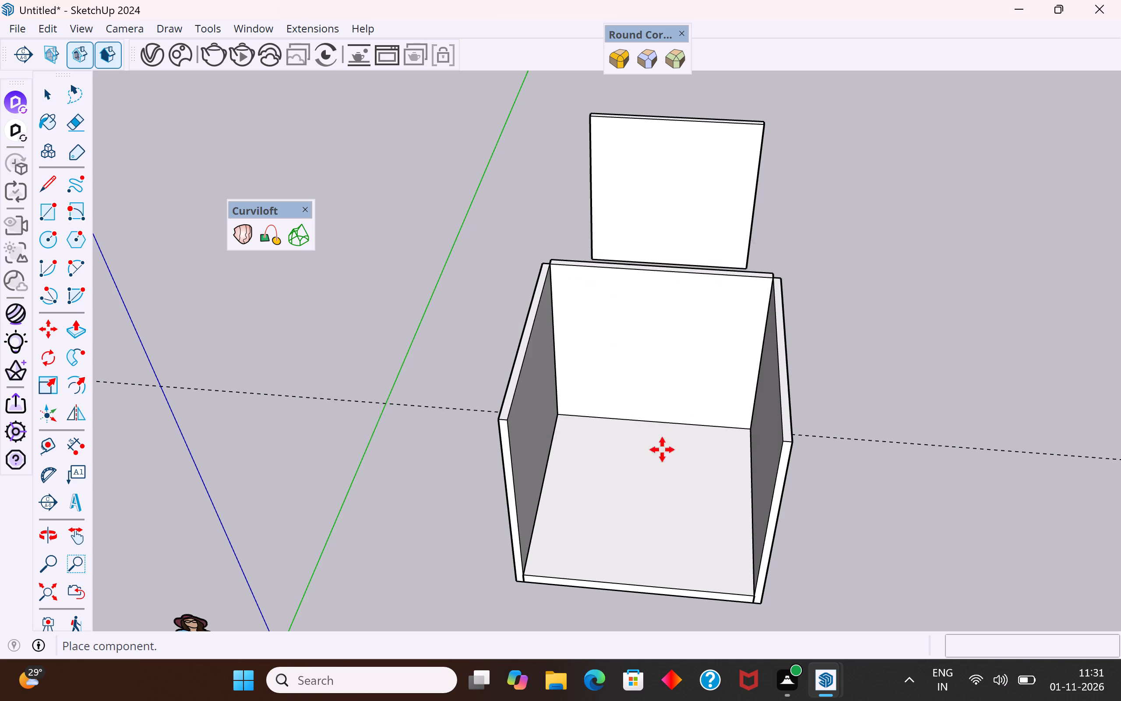
scroll(621, 495, down, 10)
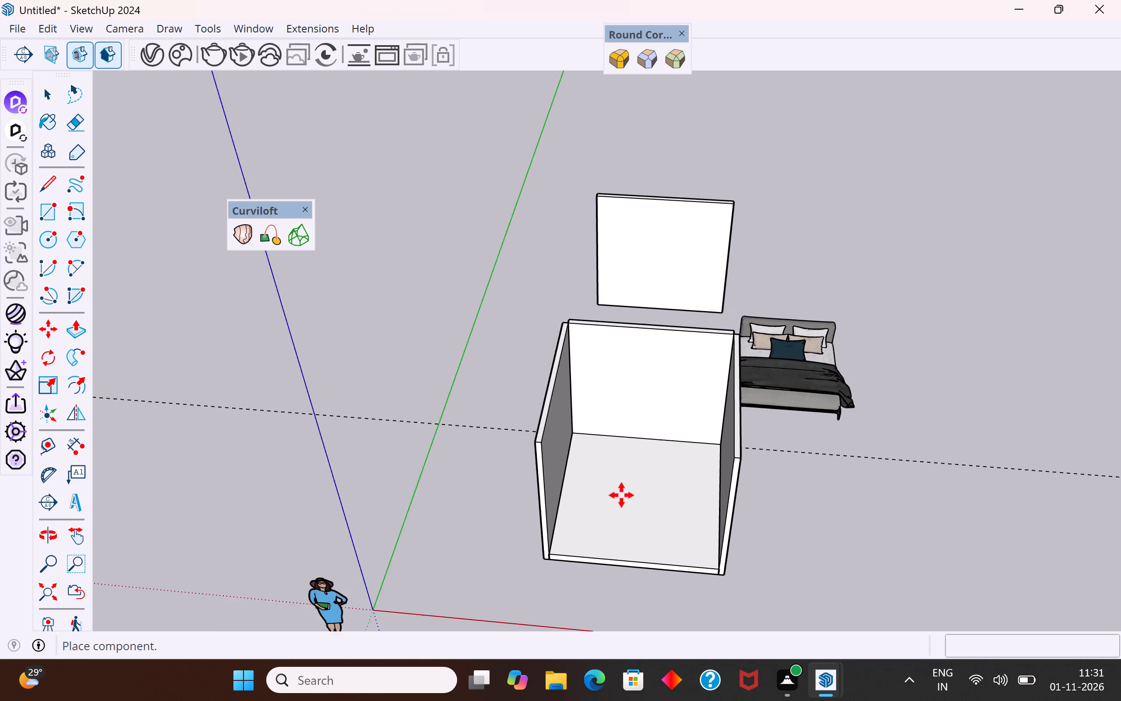
scroll(621, 495, down, 2)
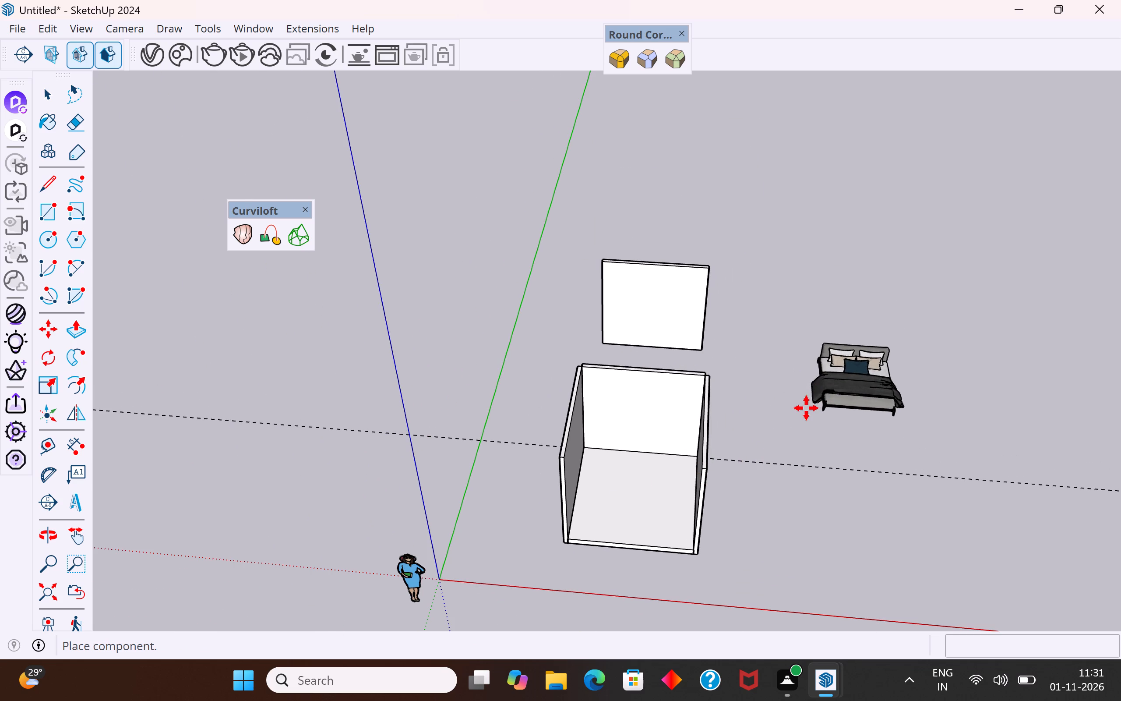
click(805, 421)
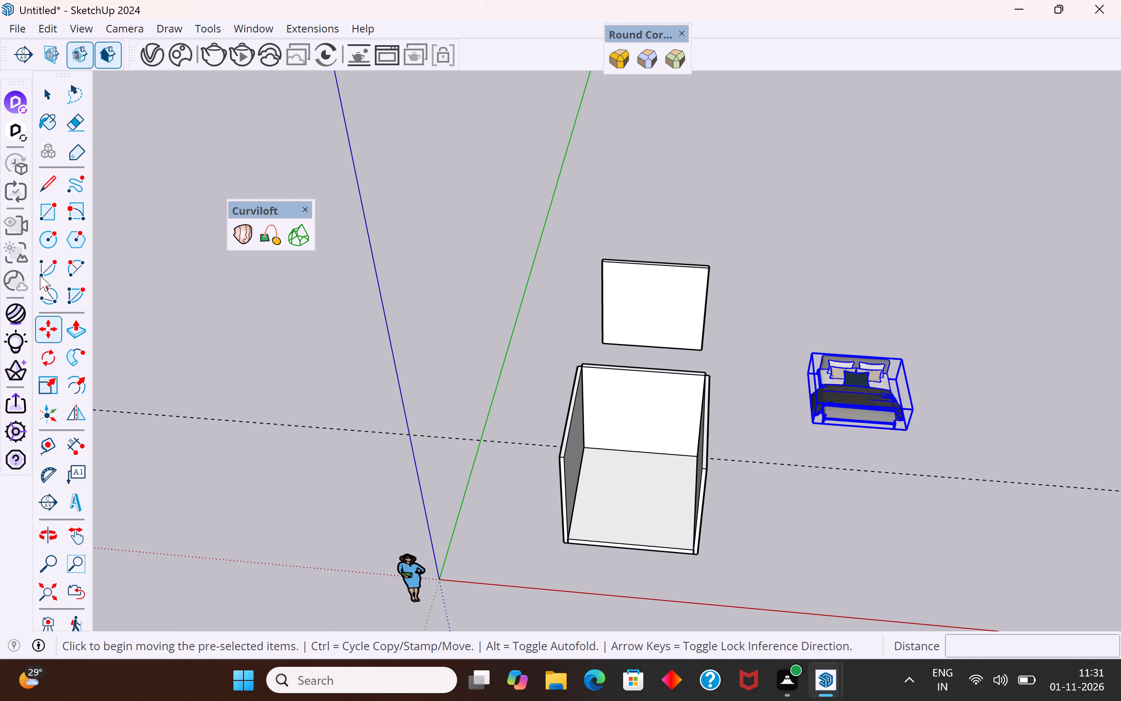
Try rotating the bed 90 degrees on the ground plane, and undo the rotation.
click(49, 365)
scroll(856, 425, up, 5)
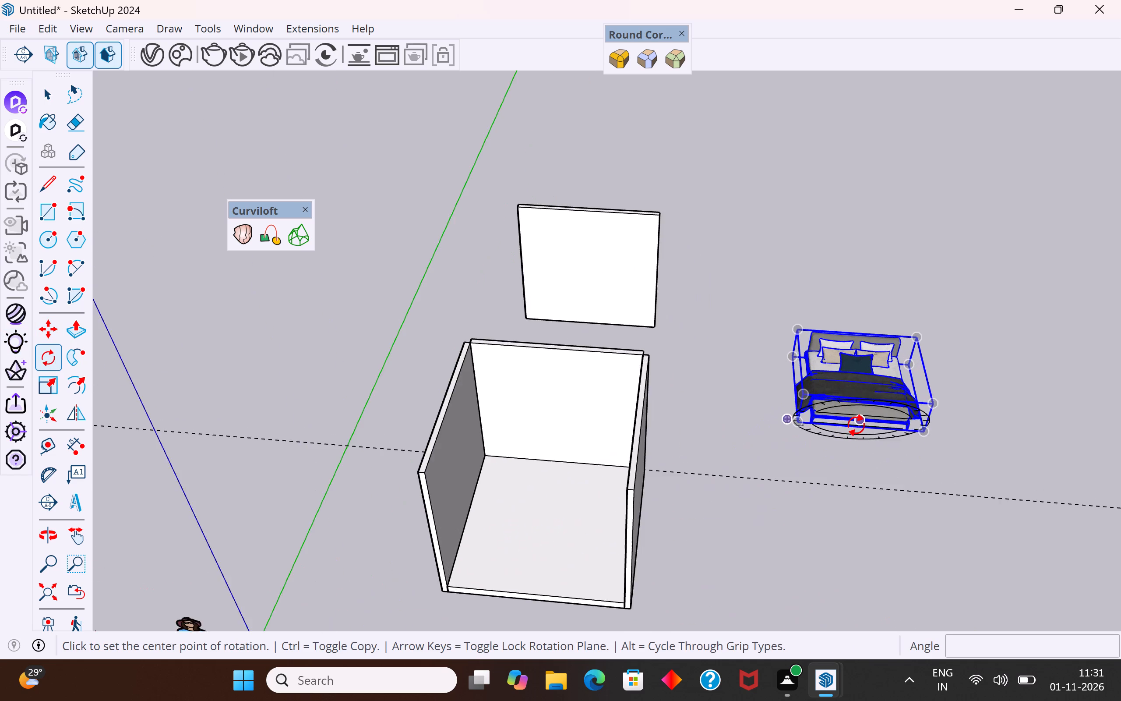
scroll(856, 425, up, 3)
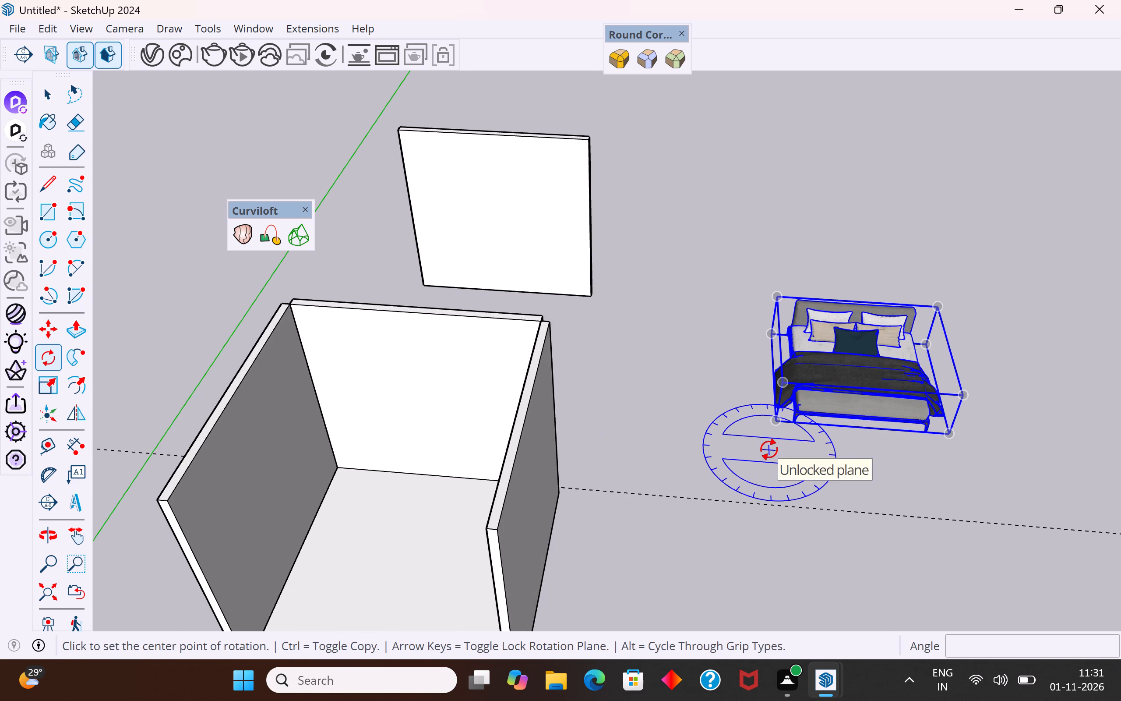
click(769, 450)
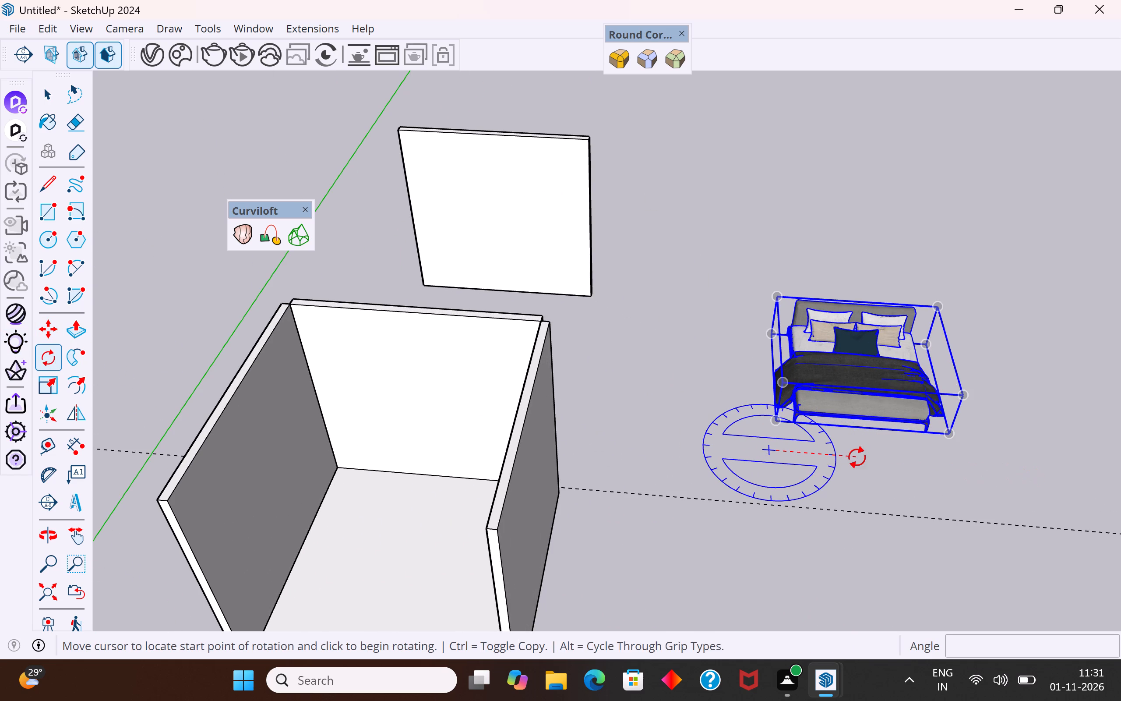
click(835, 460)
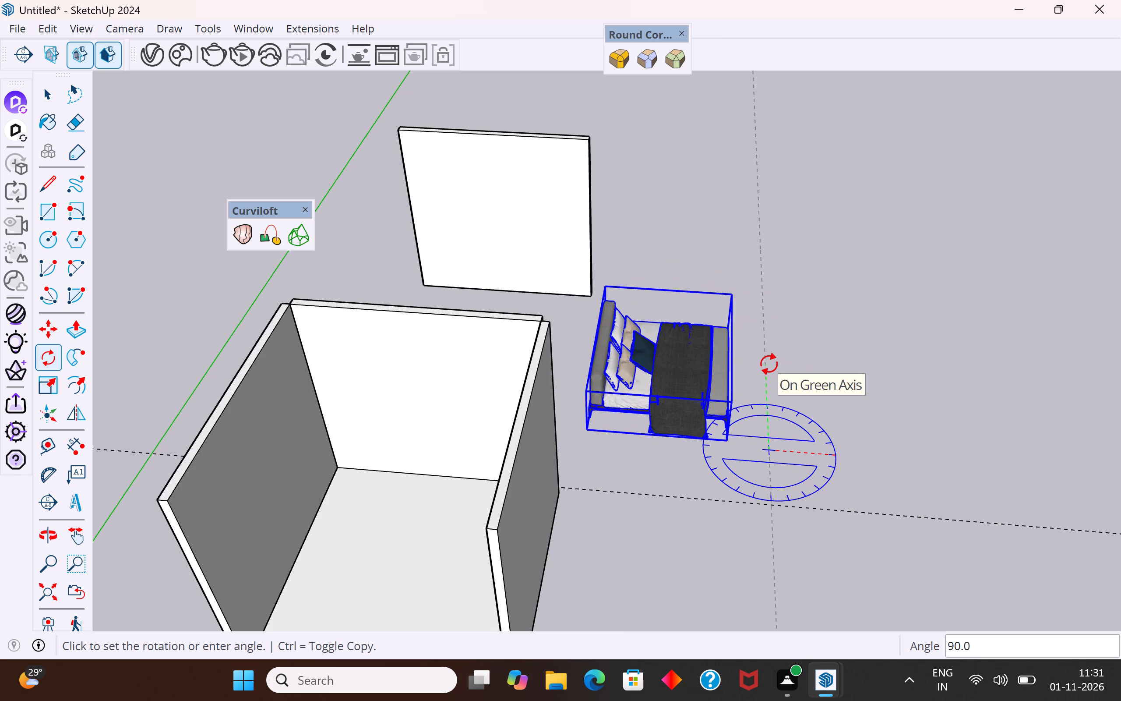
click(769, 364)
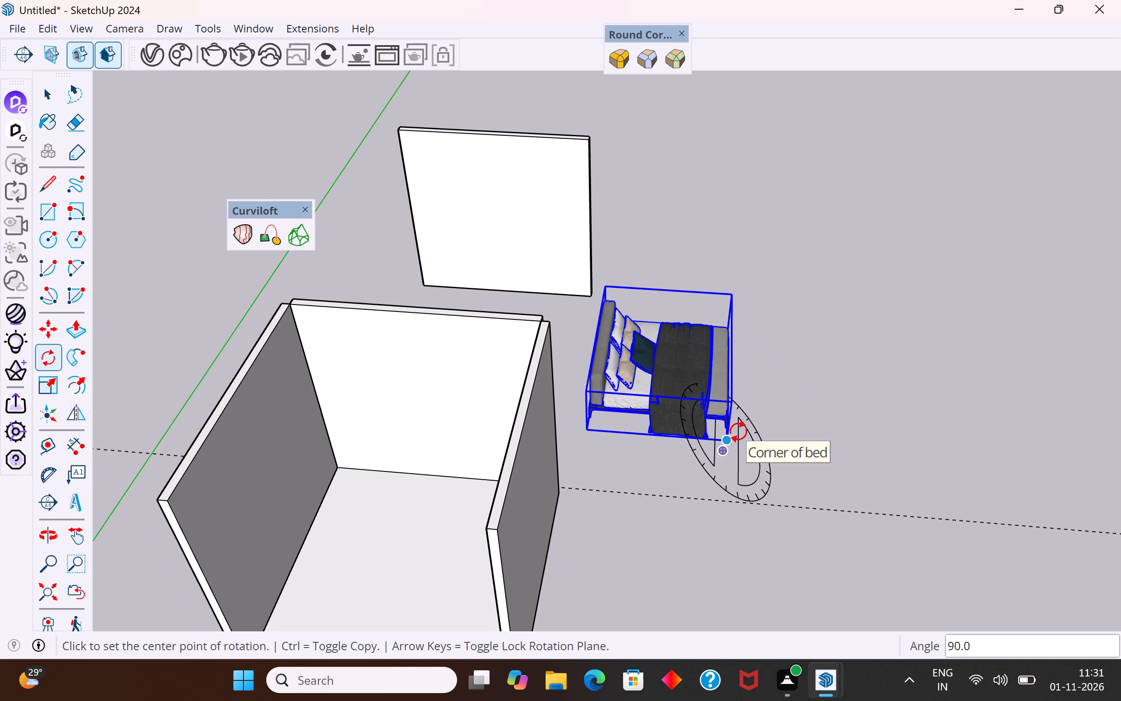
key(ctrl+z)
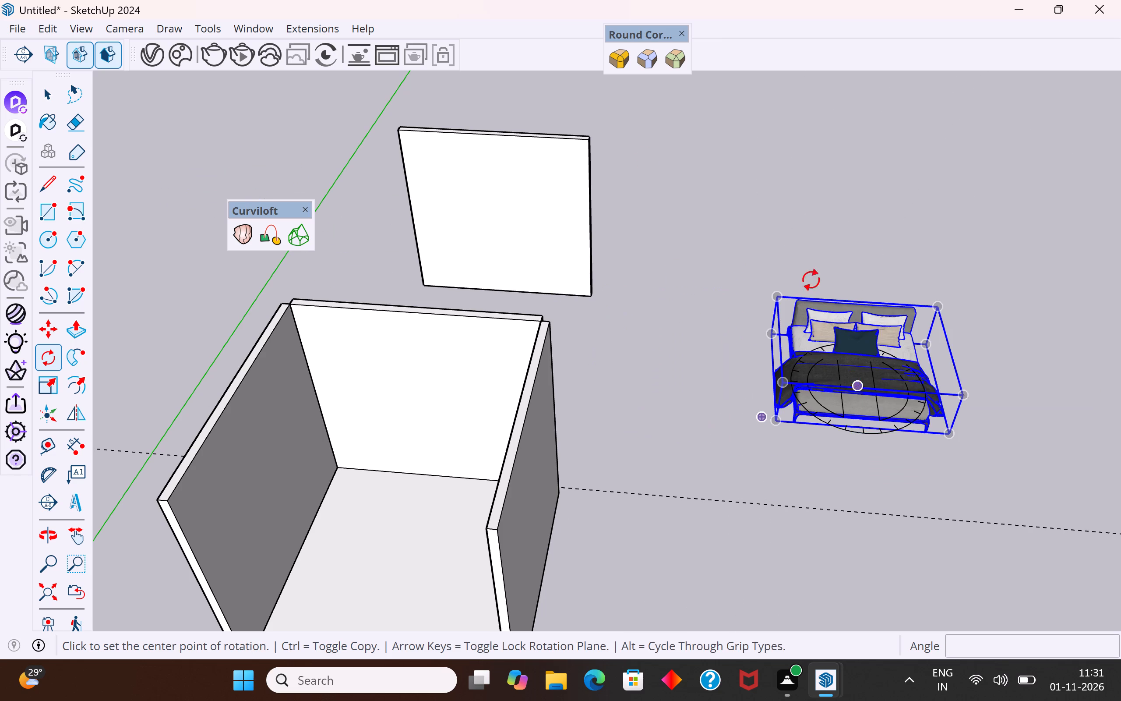
Move the bed about 23' 1" into the room, with its headboard facing the back wall, and deselect it.
click(52, 101)
click(172, 186)
scroll(750, 353, up, 1)
middle_drag(750, 353, 823, 195)
click(829, 388)
middle_drag(876, 388, 943, 401)
key(m)
click(700, 375)
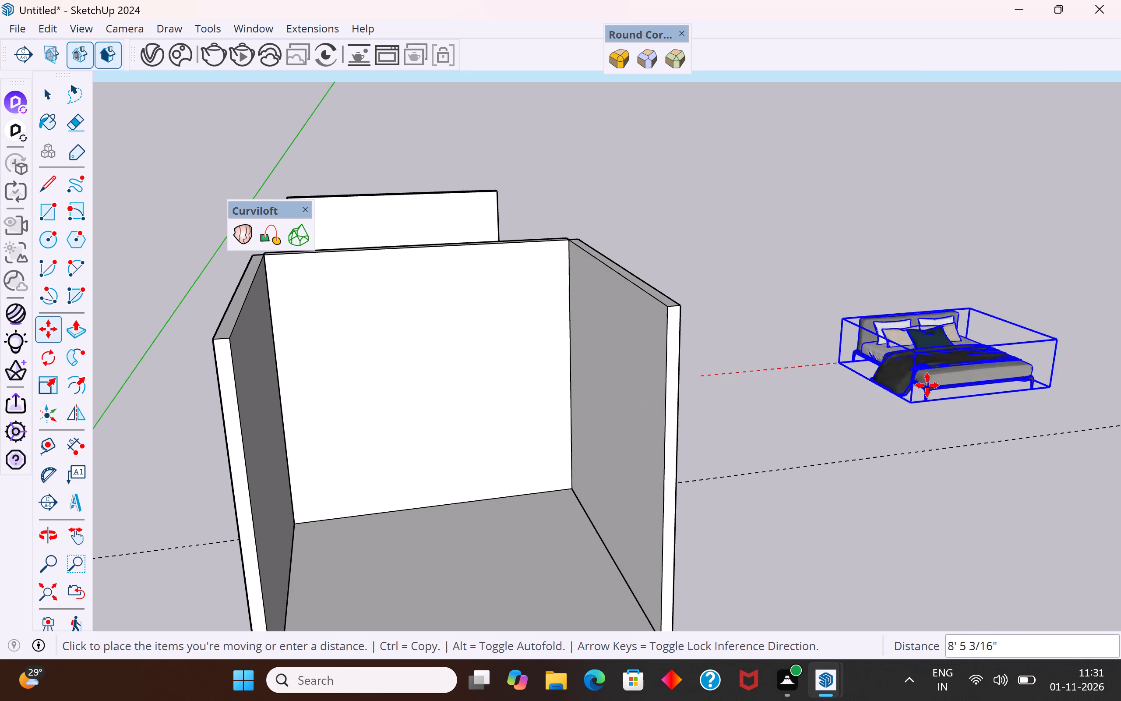
scroll(924, 428, down, 7)
scroll(597, 494, up, 4)
middle_drag(594, 492, 522, 611)
scroll(585, 549, up, 9)
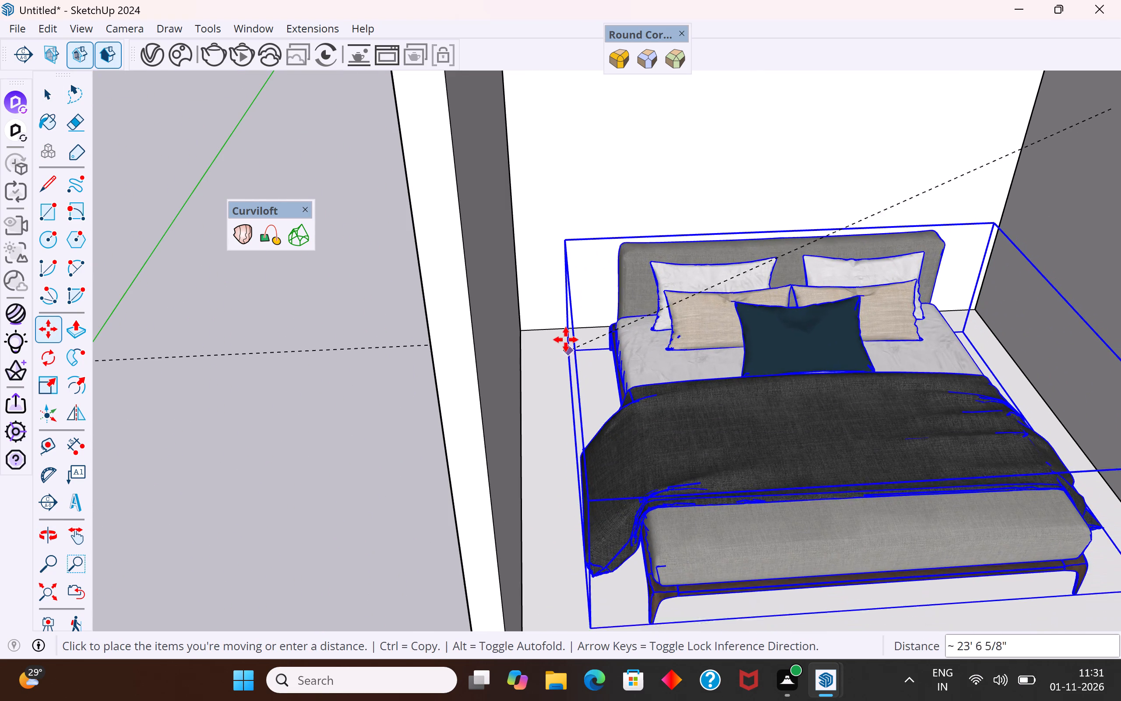
click(566, 333)
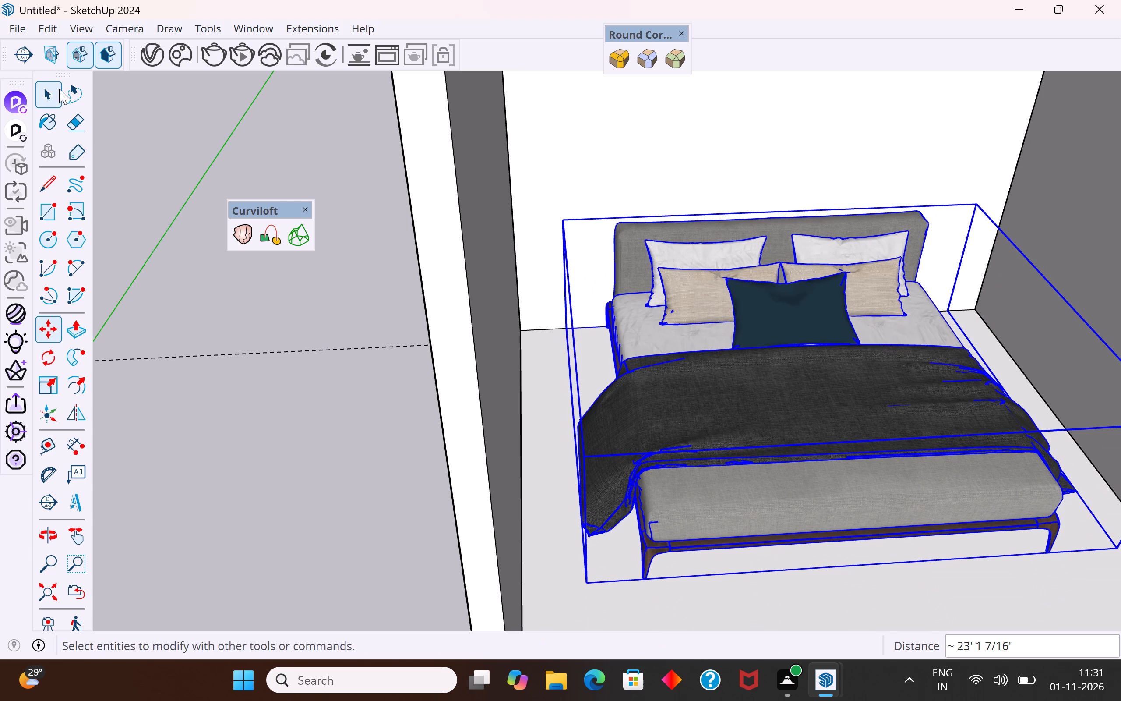
click(59, 89)
click(268, 357)
Scale the bed down uniformly about its center to 0.79 so it fits the room.
scroll(289, 455, down, 4)
middle_drag(677, 499, 536, 318)
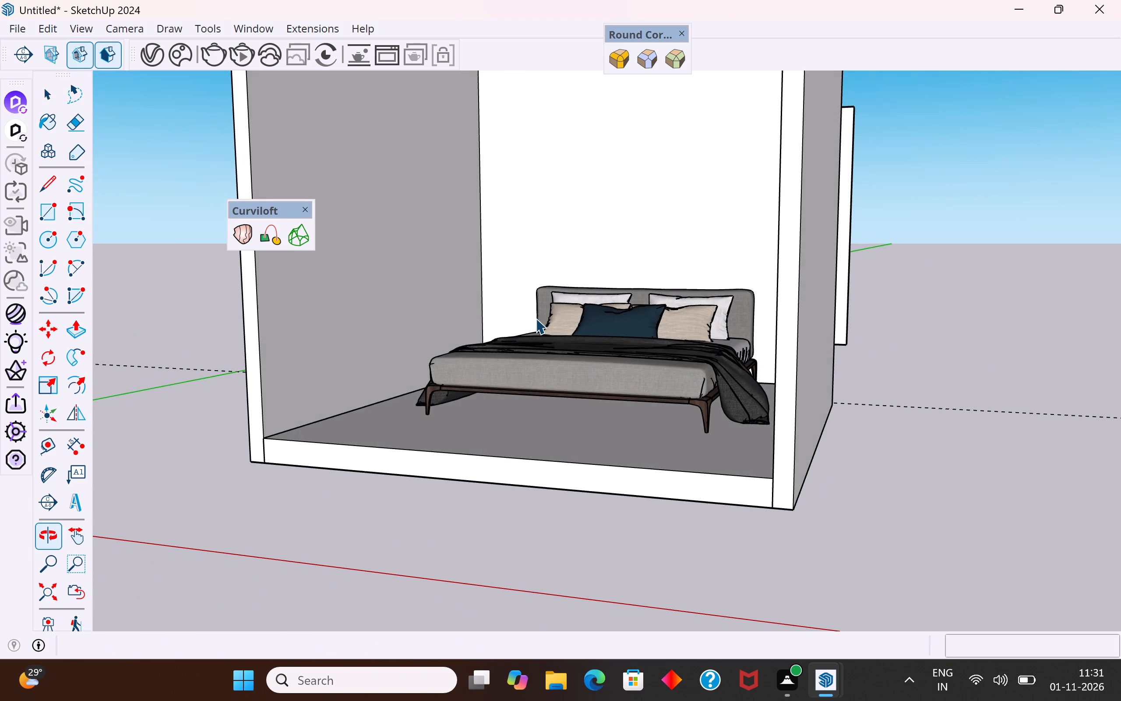
scroll(683, 320, up, 3)
middle_drag(733, 349, 785, 451)
scroll(785, 451, down, 4)
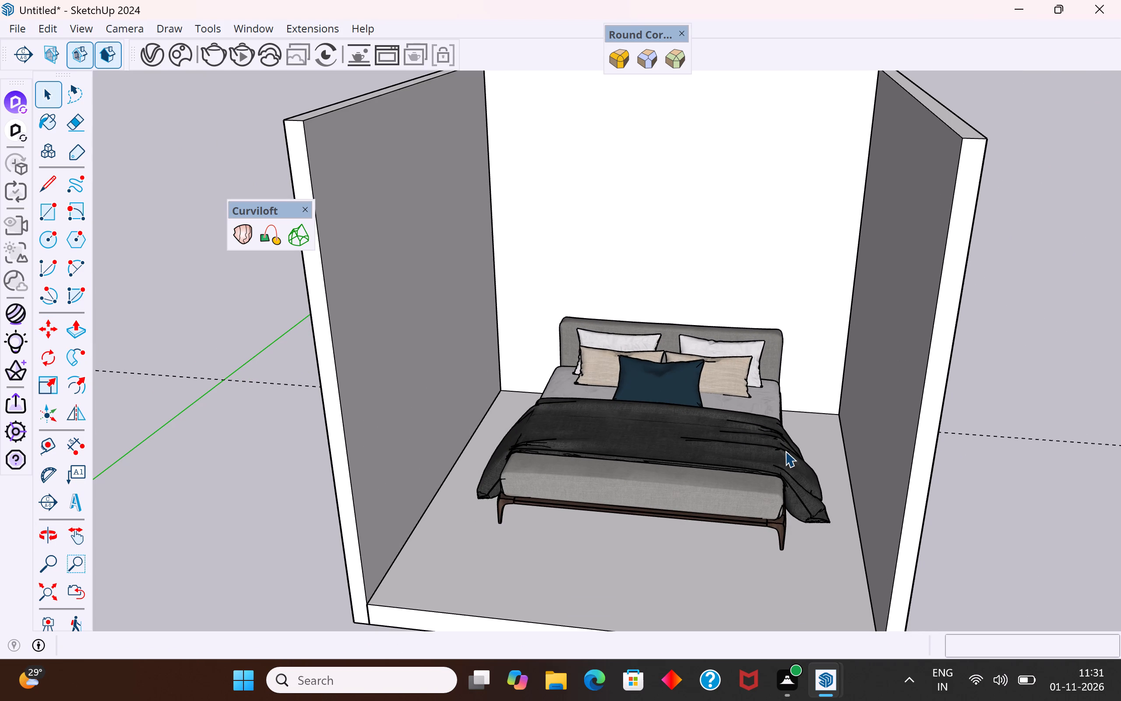
click(731, 453)
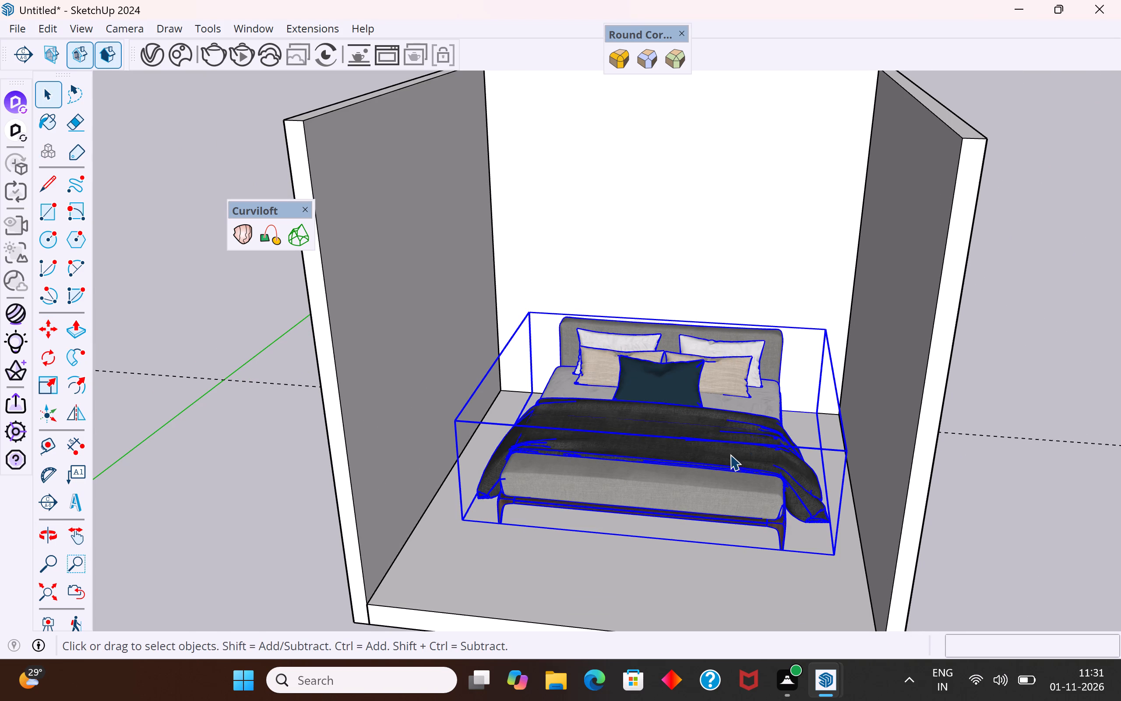
key(s)
ctrl+drag(836, 552, 823, 546)
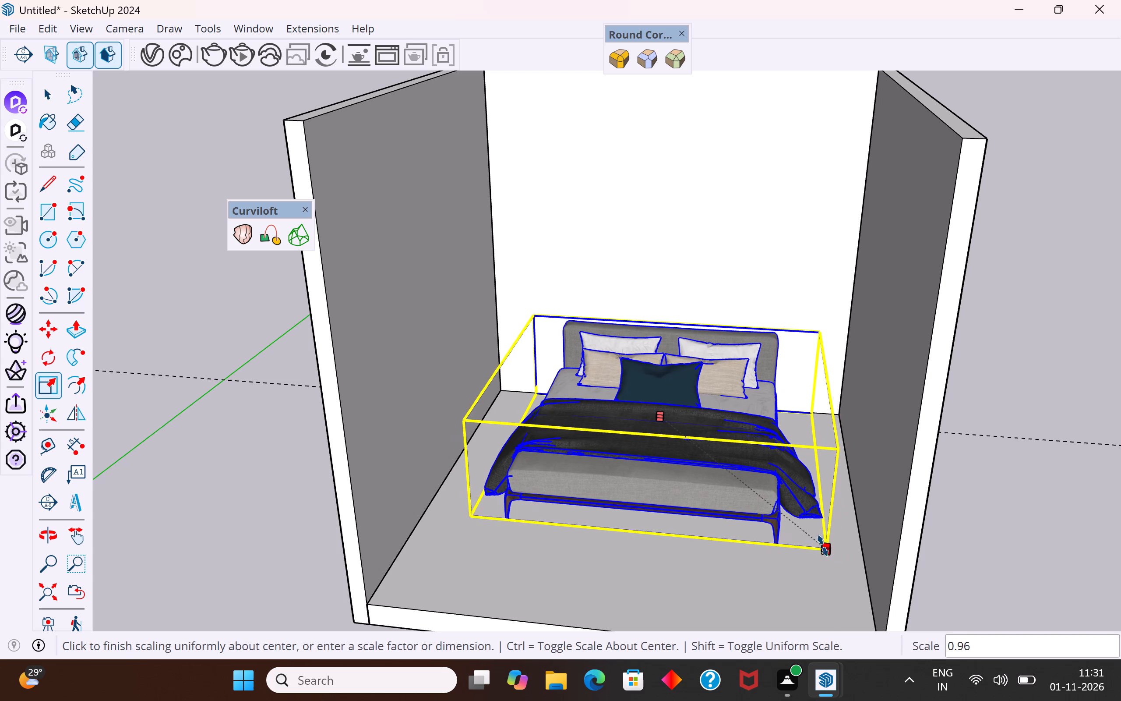
ctrl+drag(823, 546, 793, 521)
click(50, 101)
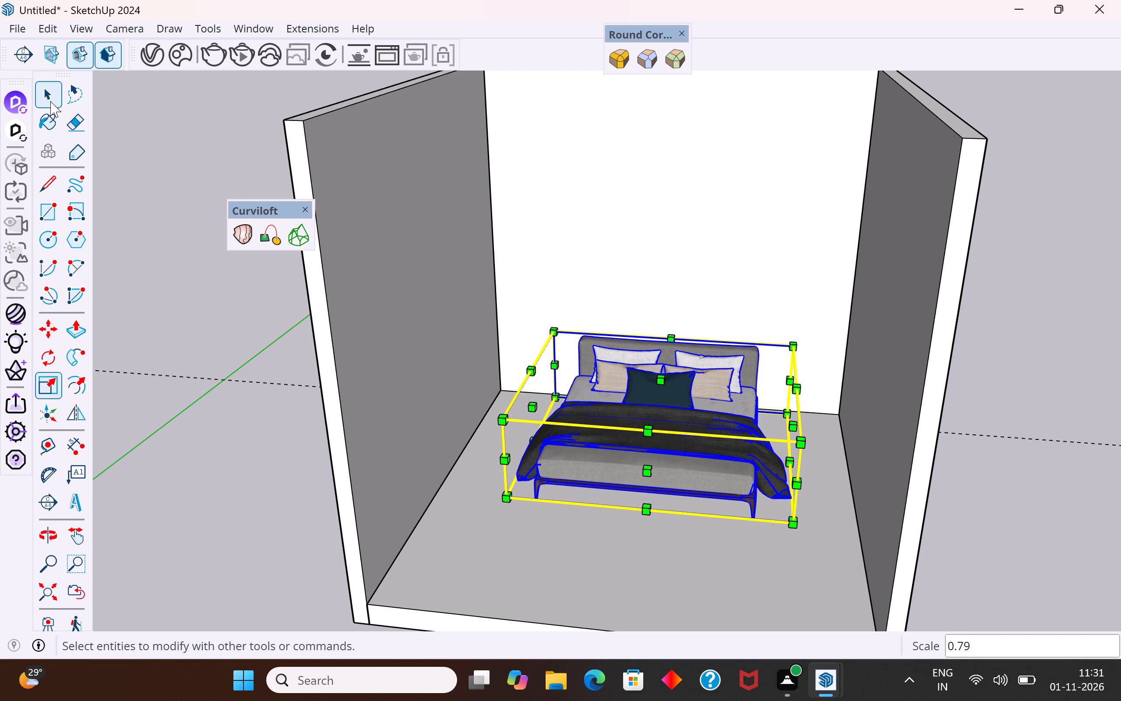
click(230, 370)
Lower the bed about 3 1/4" so its legs rest on the room floor.
middle_drag(643, 443, 758, 276)
click(697, 381)
scroll(627, 426, up, 4)
middle_drag(615, 421, 602, 461)
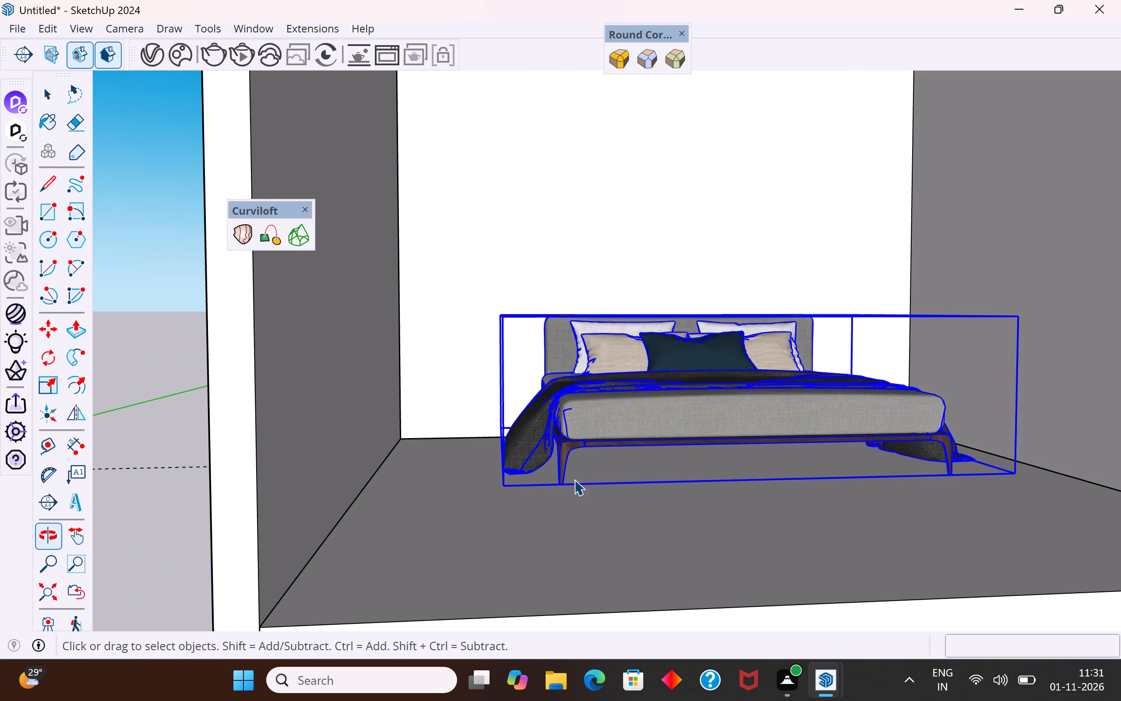
middle_drag(574, 479, 564, 460)
middle_drag(545, 486, 543, 462)
key(m)
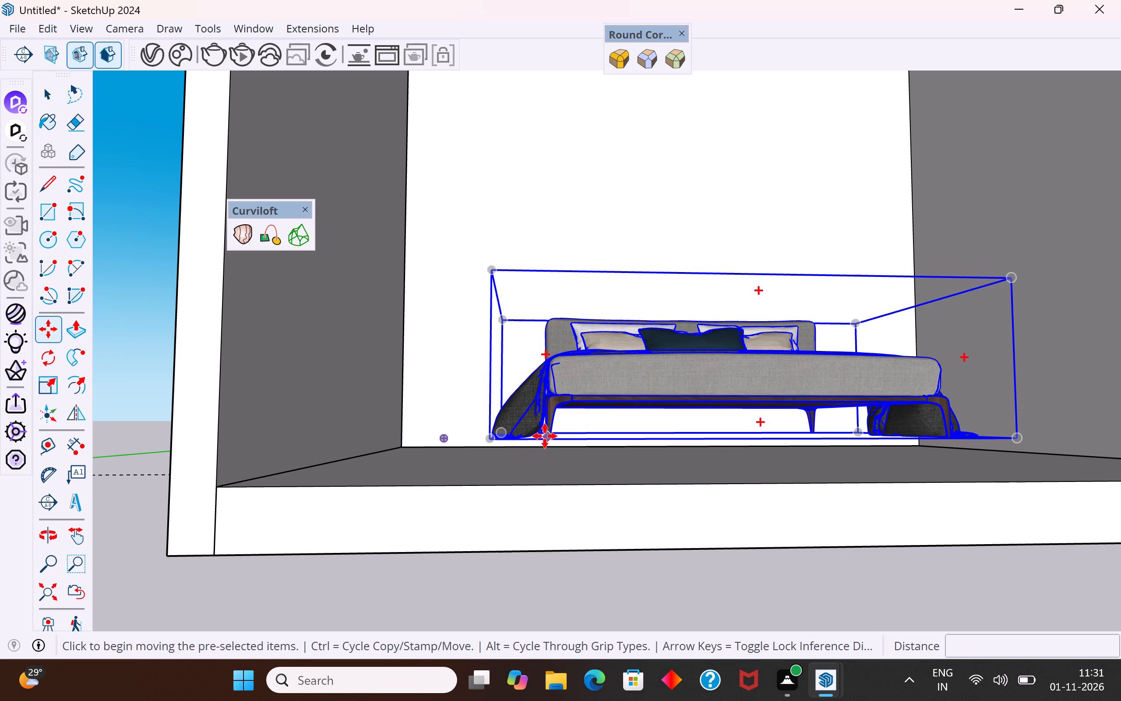
click(492, 441)
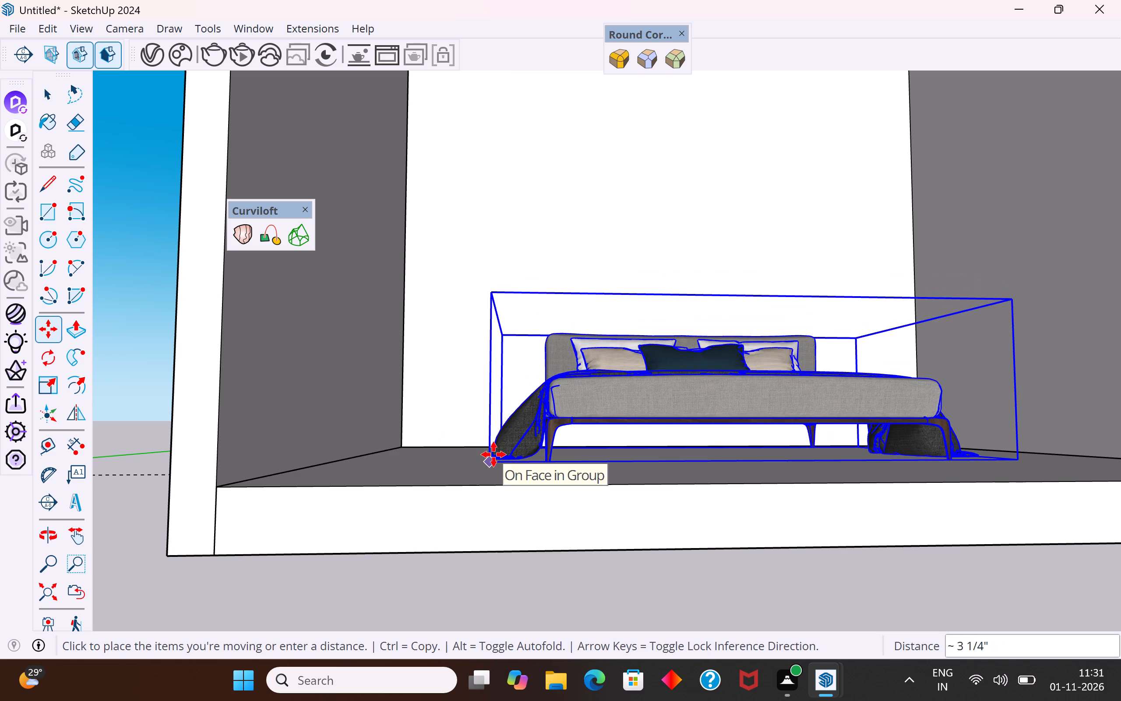
click(494, 454)
Move the bed about 8 5/8" back so its headboard end meets the back wall, and deselect it.
middle_drag(671, 427, 621, 700)
middle_drag(537, 504, 556, 574)
scroll(490, 530, up, 4)
click(522, 517)
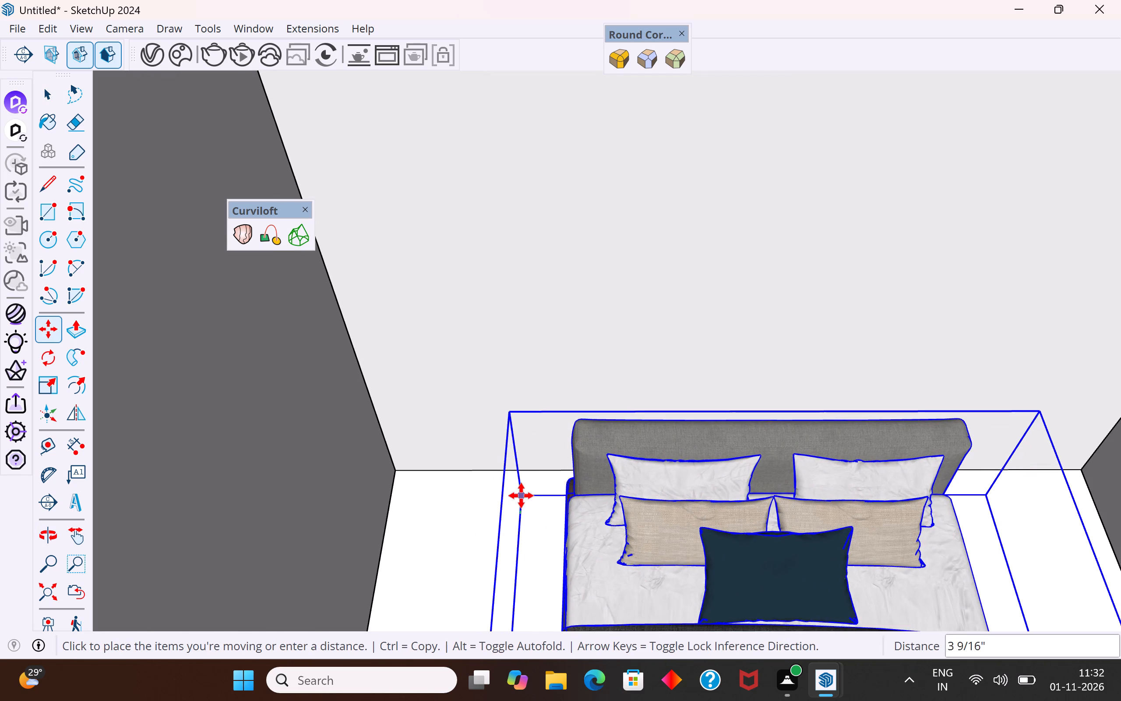
click(516, 473)
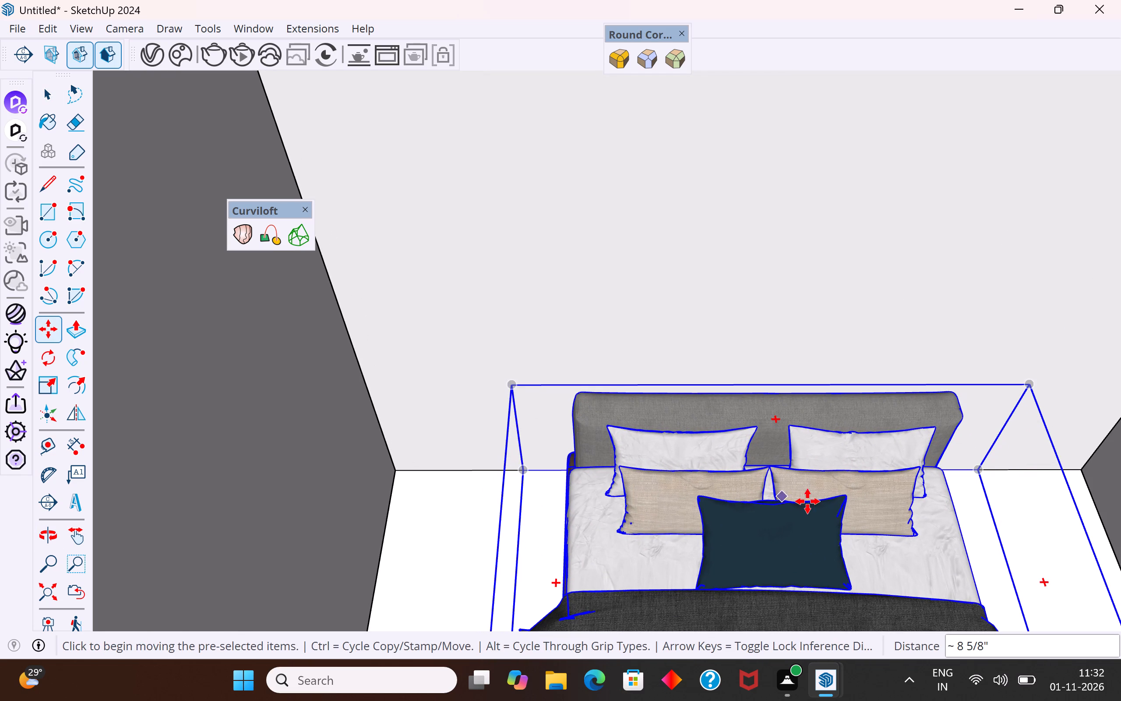
scroll(754, 498, down, 10)
middle_drag(750, 499, 664, 204)
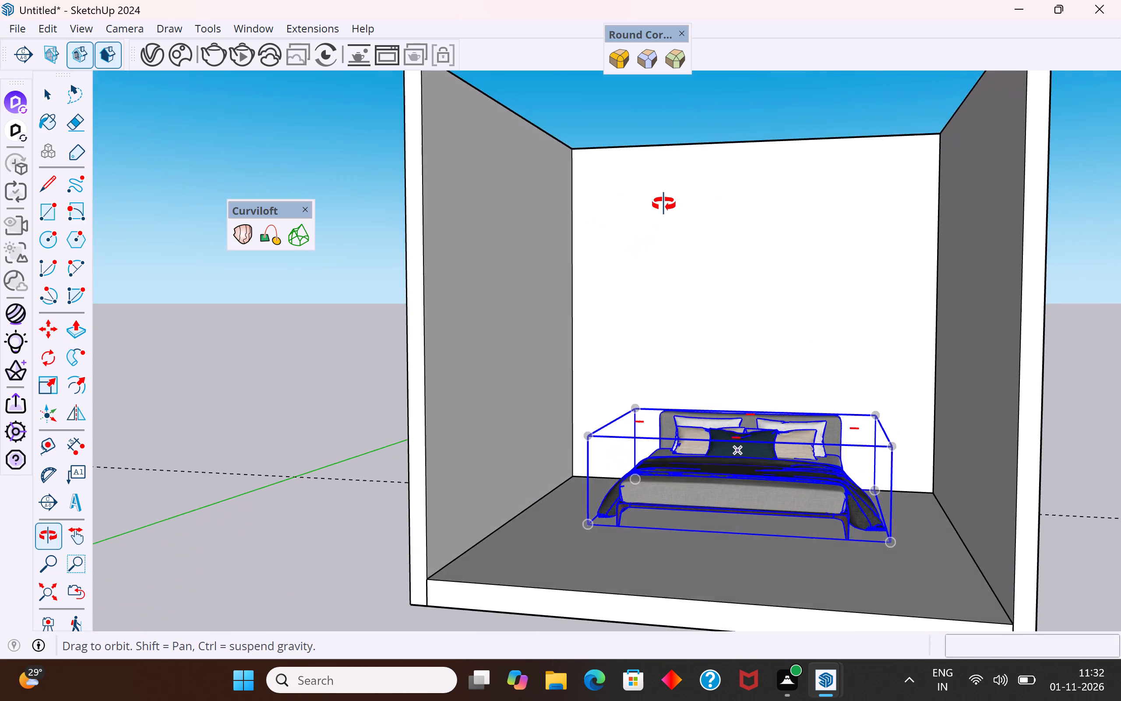
middle_drag(664, 204, 707, 351)
click(53, 94)
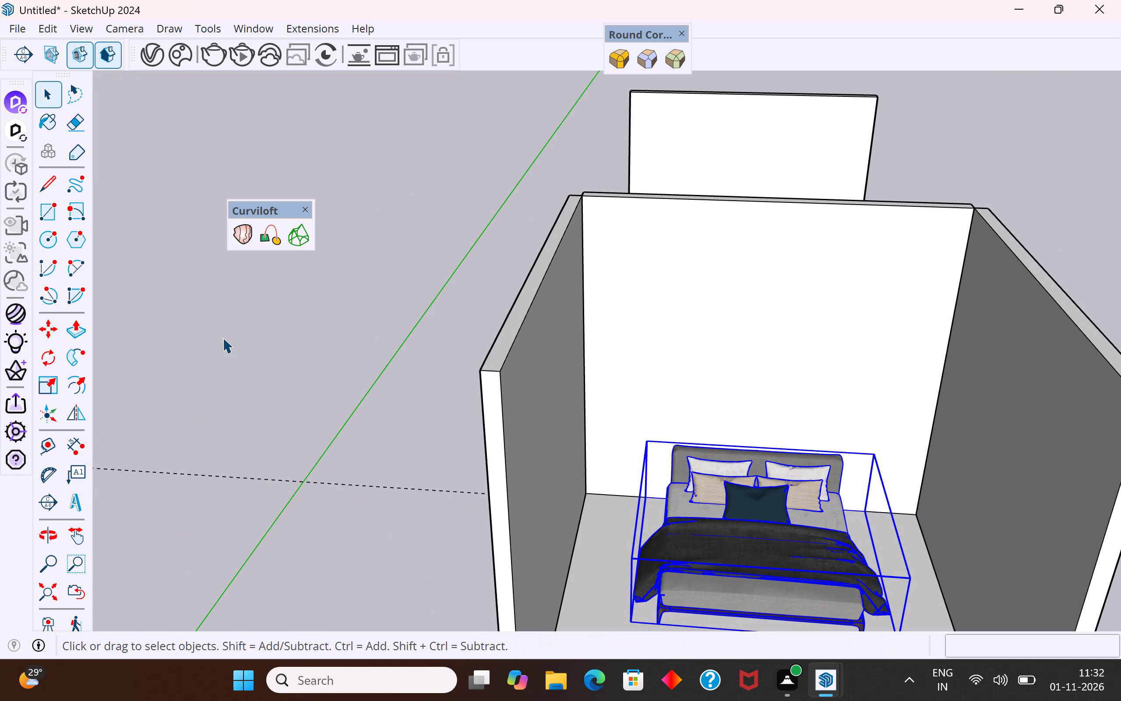
click(222, 337)
Inspect the bed's placement from the front and both sides of the room, with the back wall selected.
scroll(409, 464, down, 5)
middle_drag(623, 571, 659, 456)
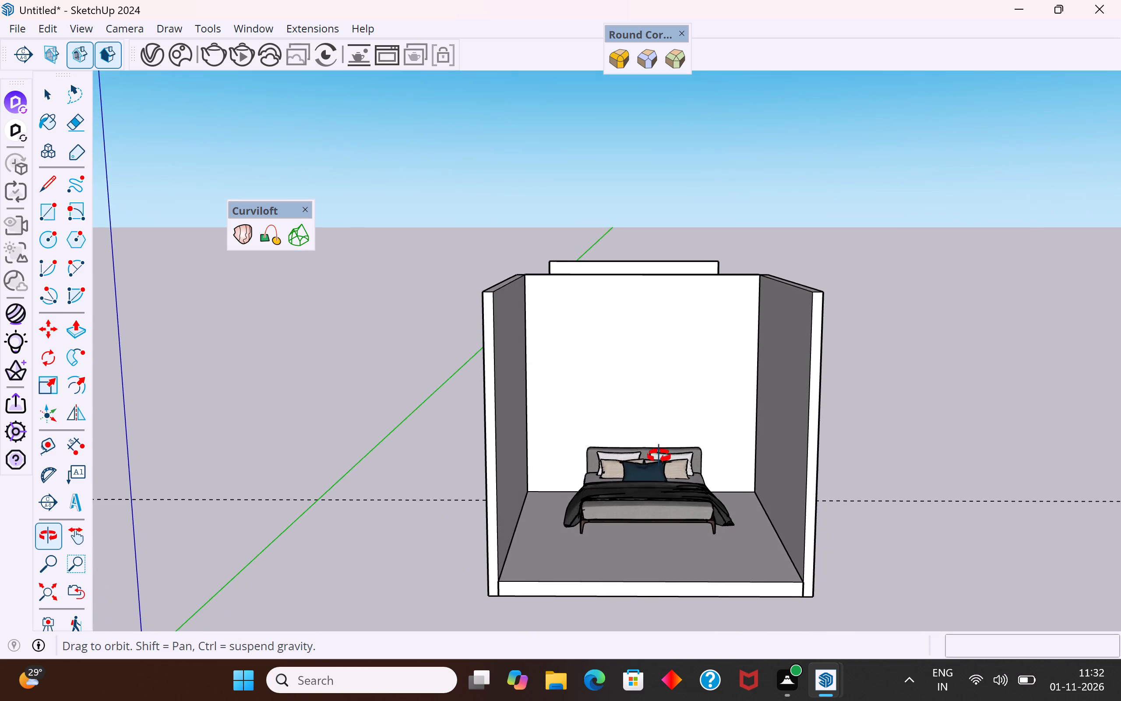
middle_drag(659, 456, 639, 492)
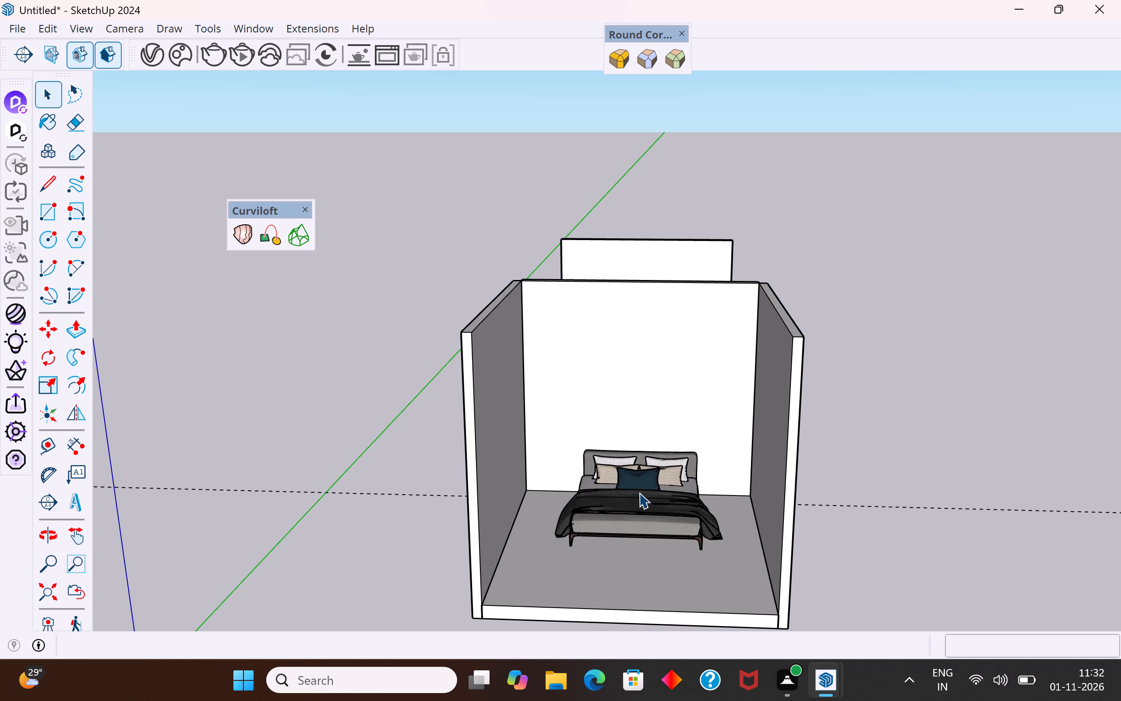
click(658, 379)
middle_drag(885, 441, 511, 499)
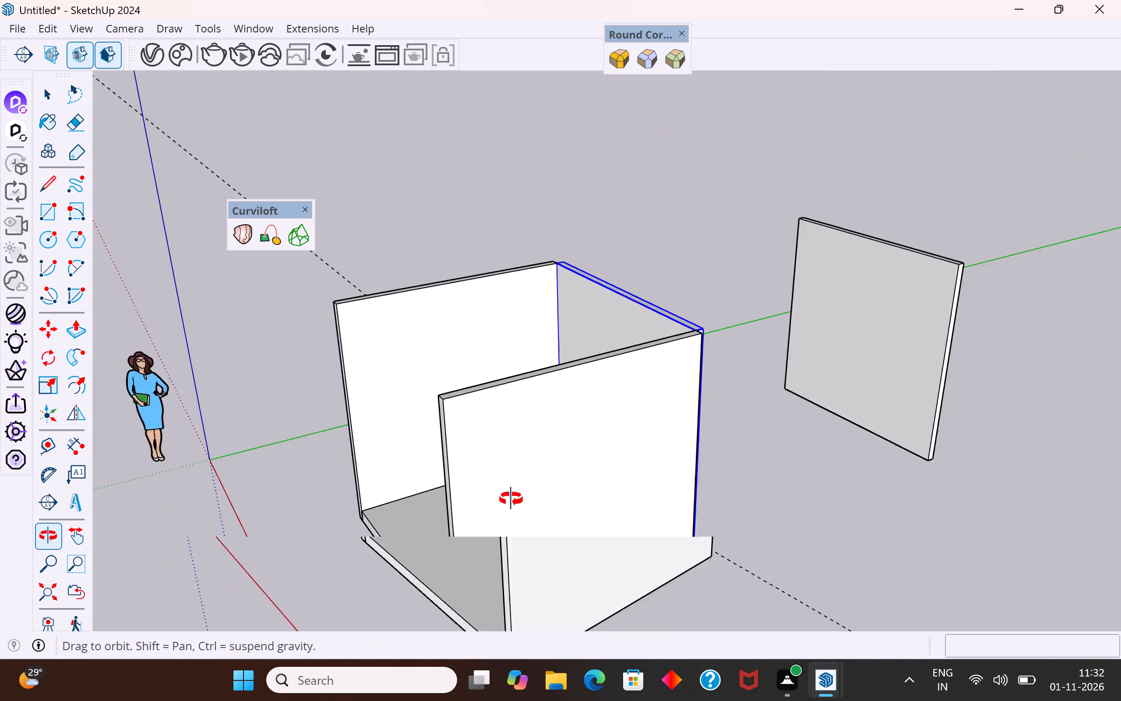
middle_drag(511, 499, 1019, 471)
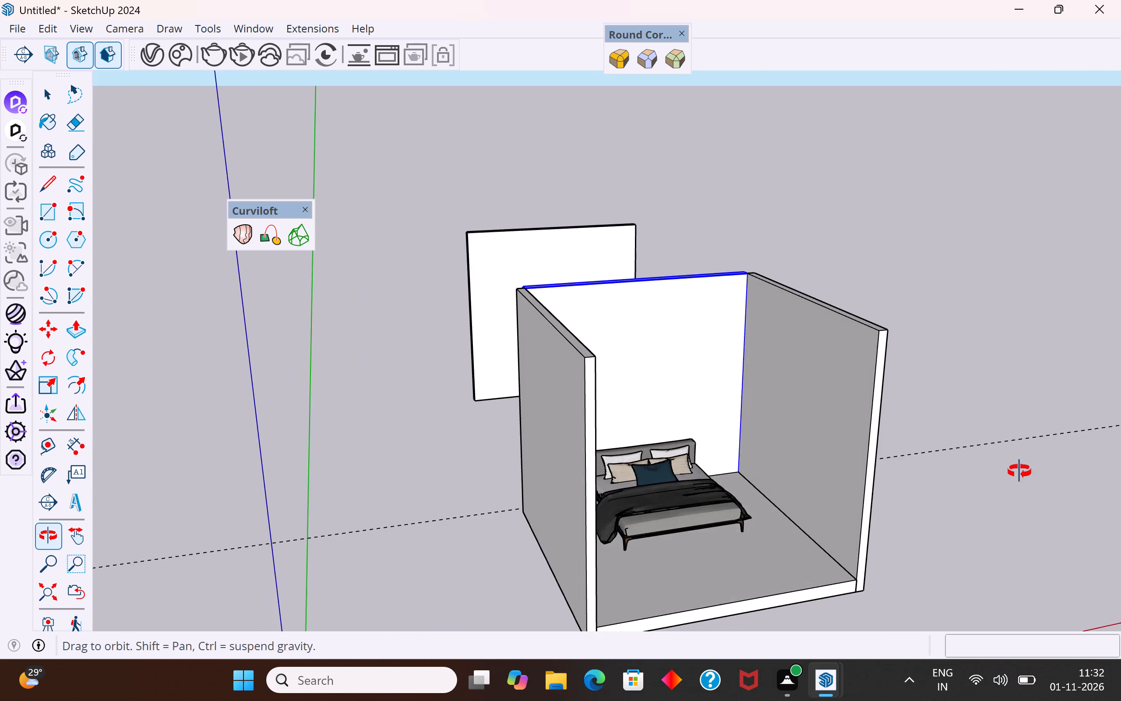
middle_drag(1019, 471, 759, 434)
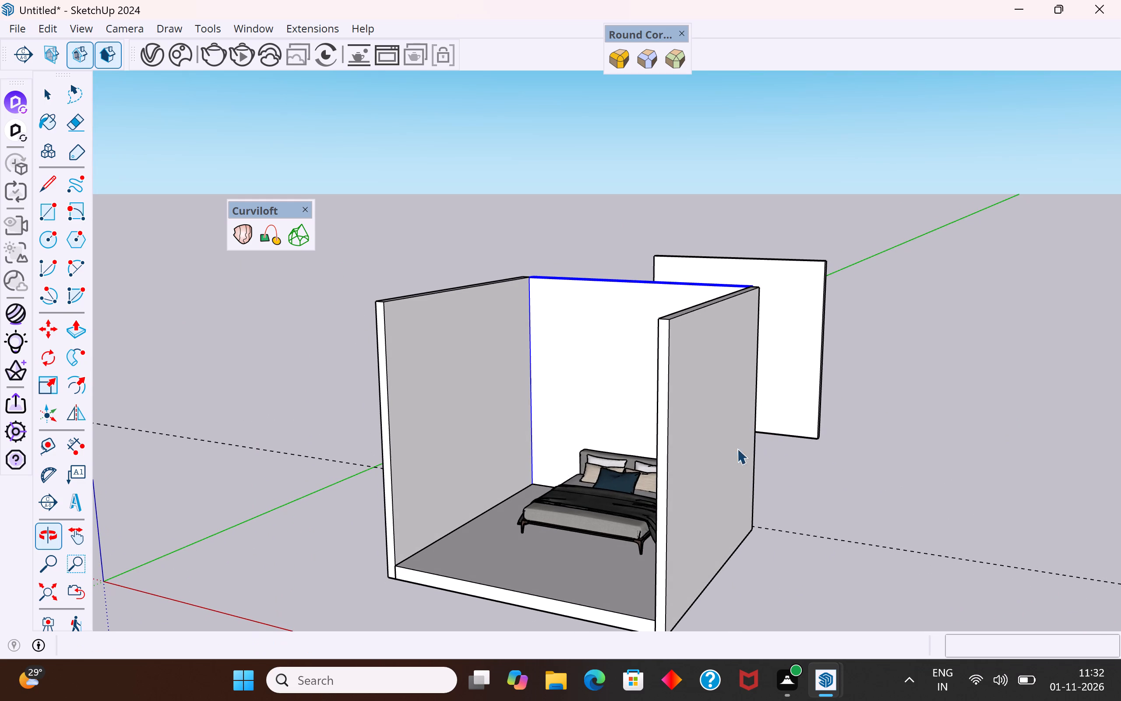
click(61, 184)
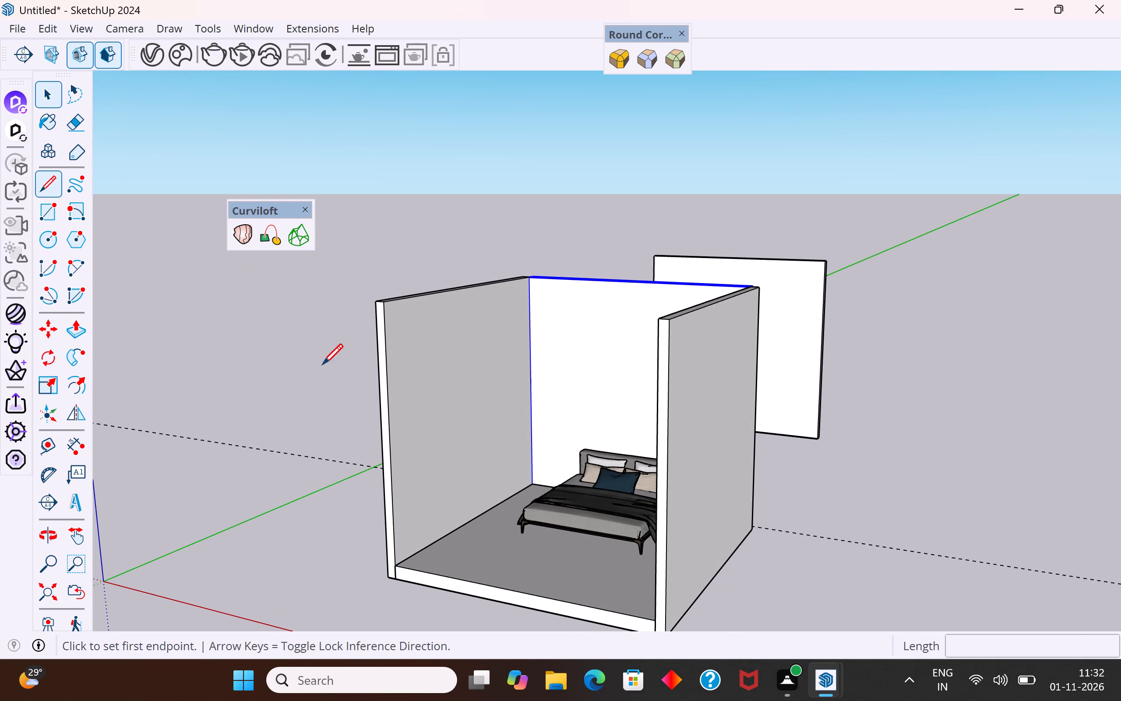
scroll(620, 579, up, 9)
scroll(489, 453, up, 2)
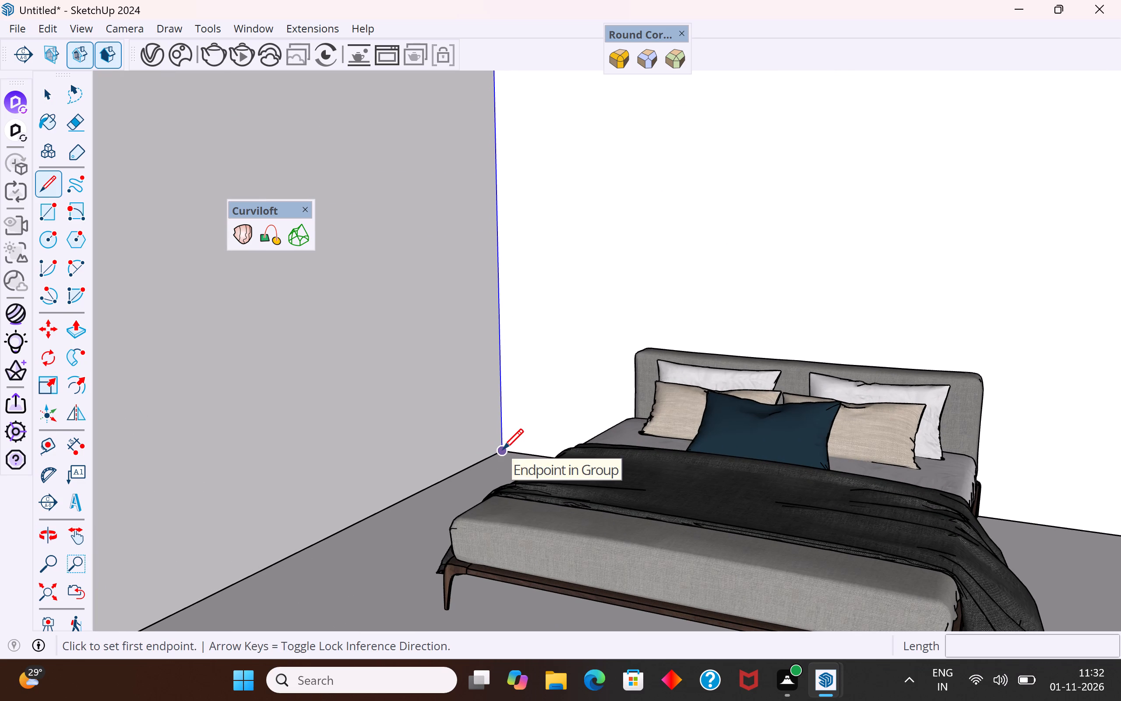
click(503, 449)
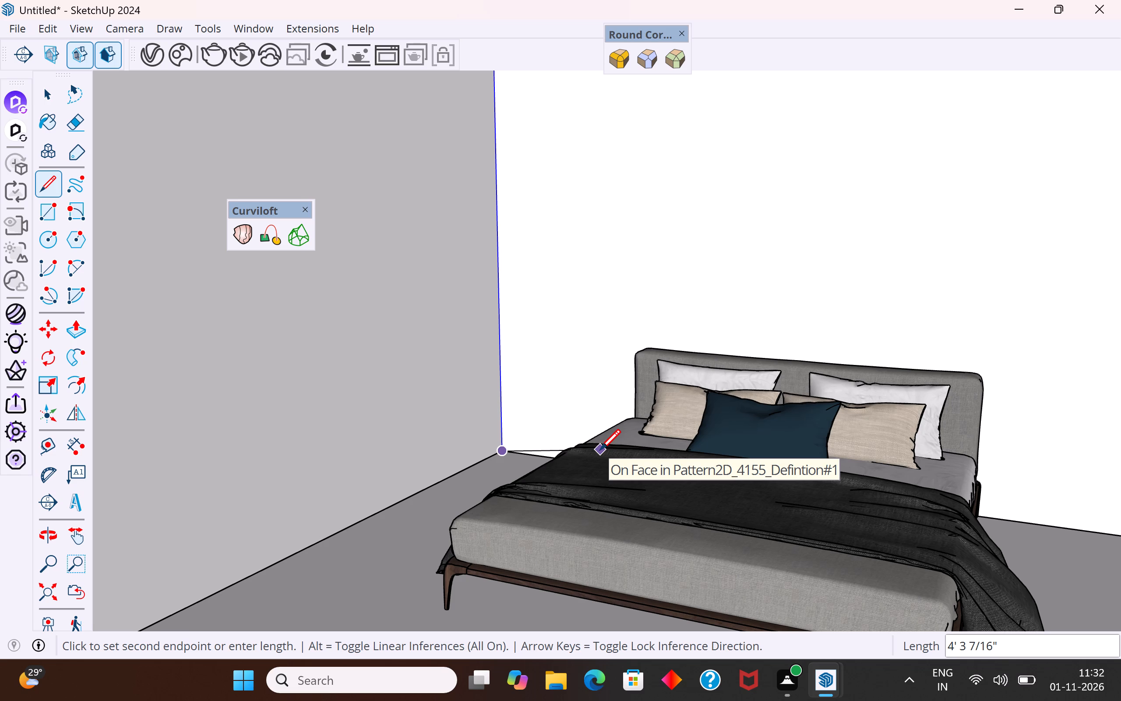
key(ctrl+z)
Draw a 10' horizontal line across the full width of the back wall, slightly above the floor behind the bed.
scroll(641, 198, down, 7)
middle_drag(605, 340, 798, 337)
scroll(881, 327, up, 5)
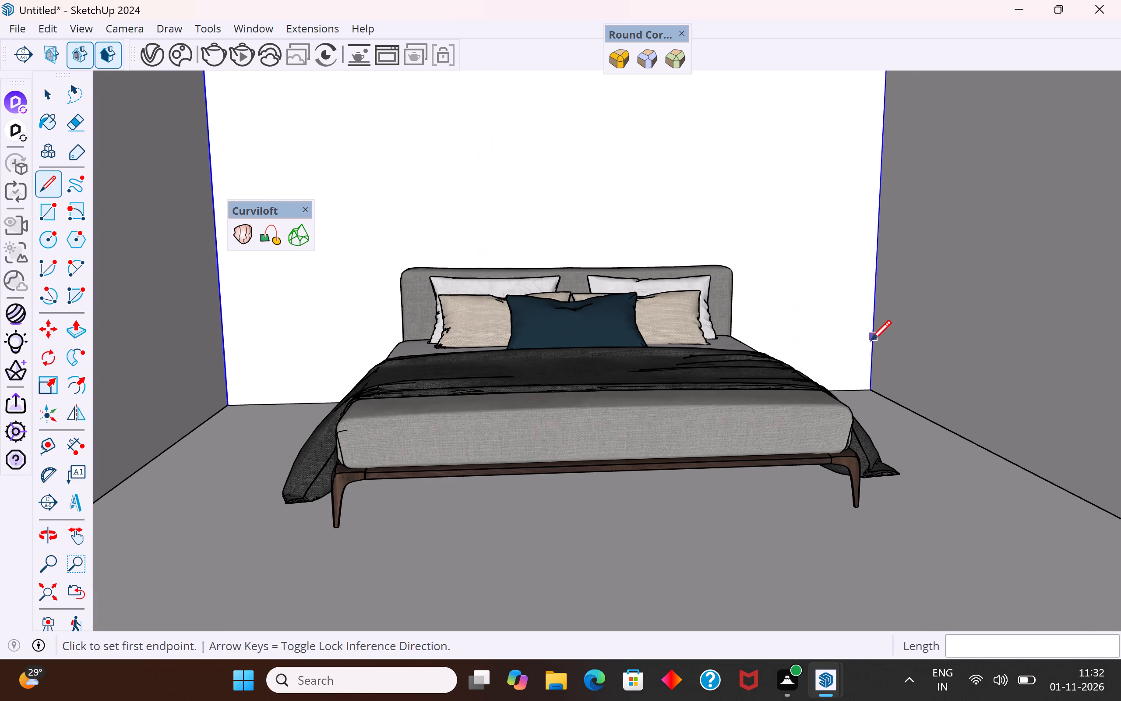
click(871, 340)
click(225, 358)
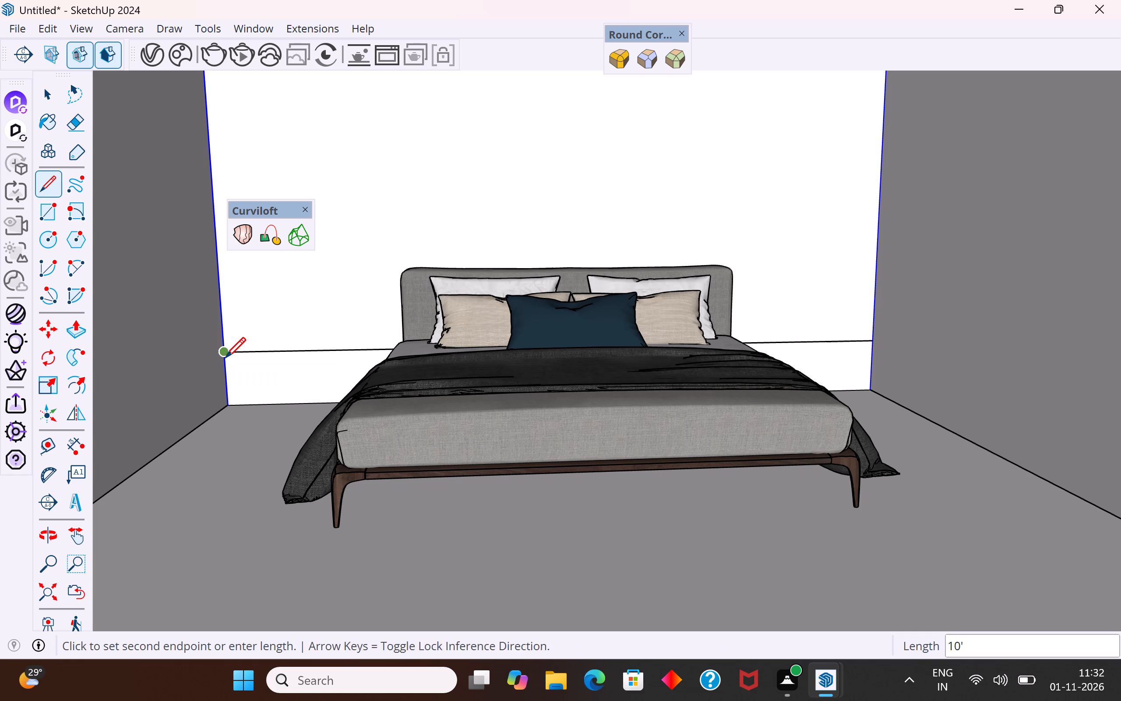
click(39, 97)
Move the back wall and its horizontal line about 33' 2" out of the room into open space, and deselect them.
scroll(344, 329, down, 6)
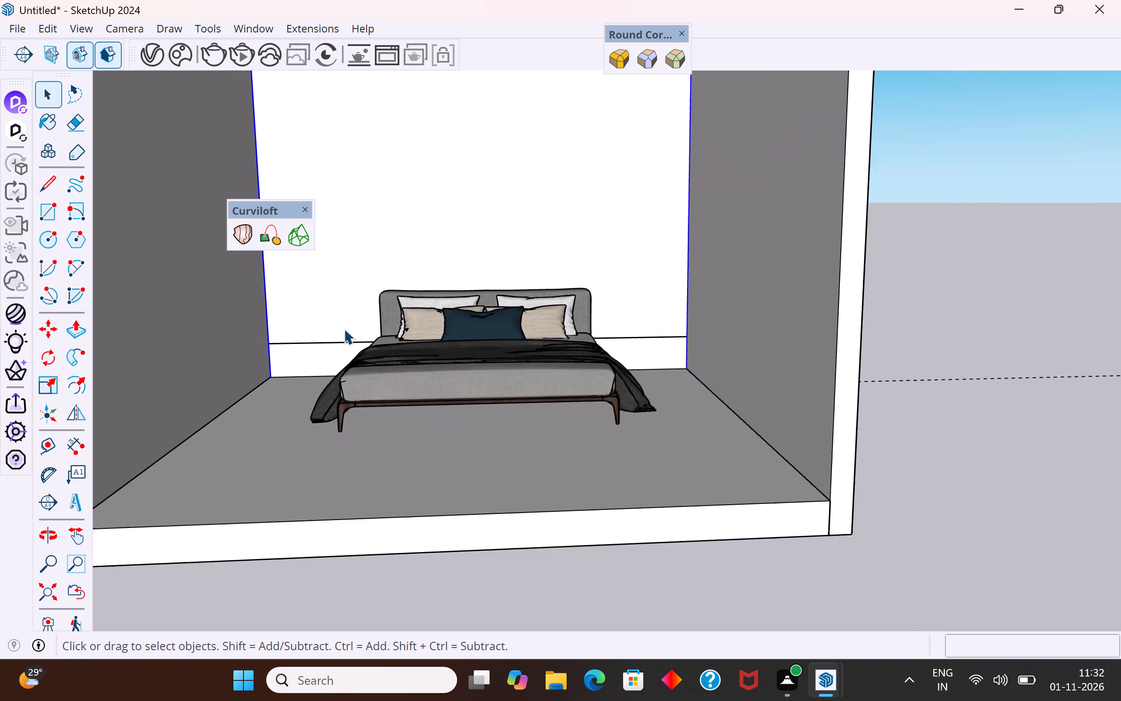
scroll(344, 329, down, 6)
click(583, 196)
click(511, 238)
middle_drag(786, 297, 689, 304)
middle_drag(441, 361, 552, 393)
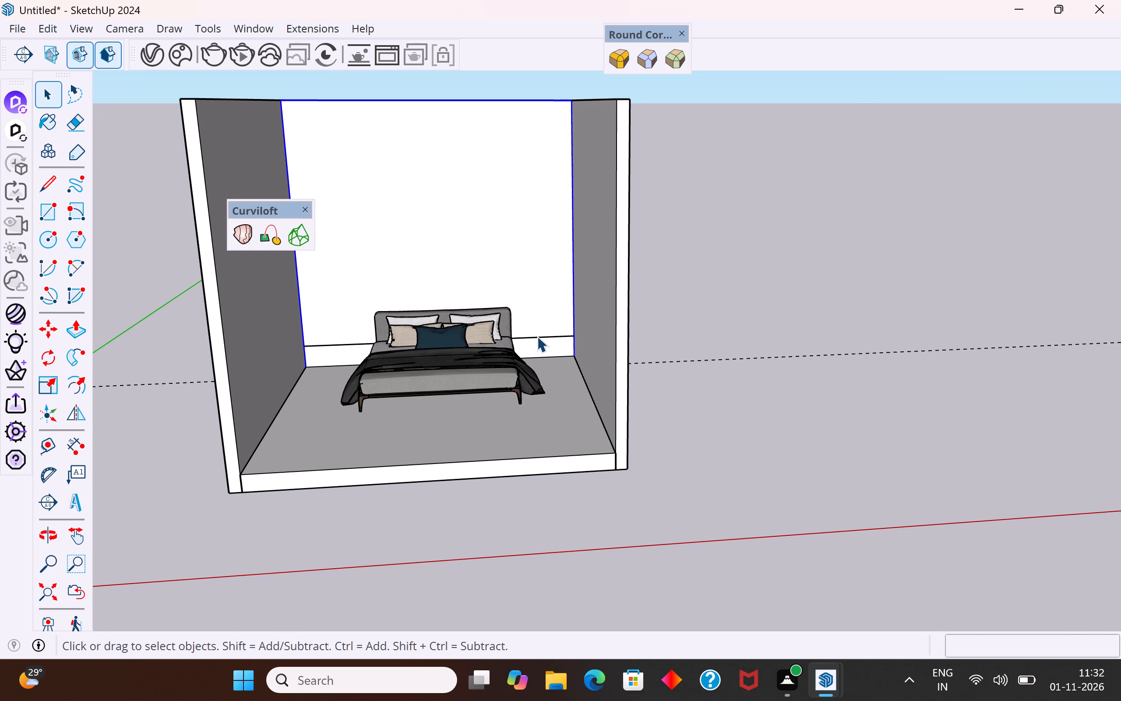
ctrl+click(537, 336)
middle_drag(811, 356, 432, 369)
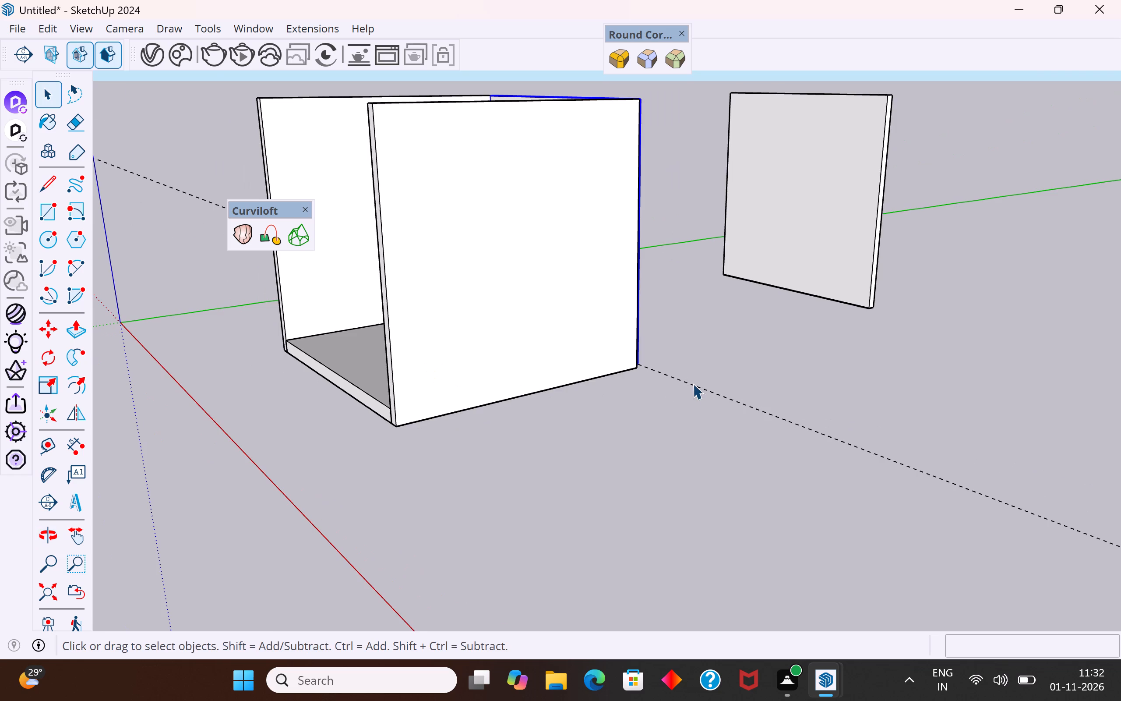
middle_drag(691, 382, 511, 377)
key(m)
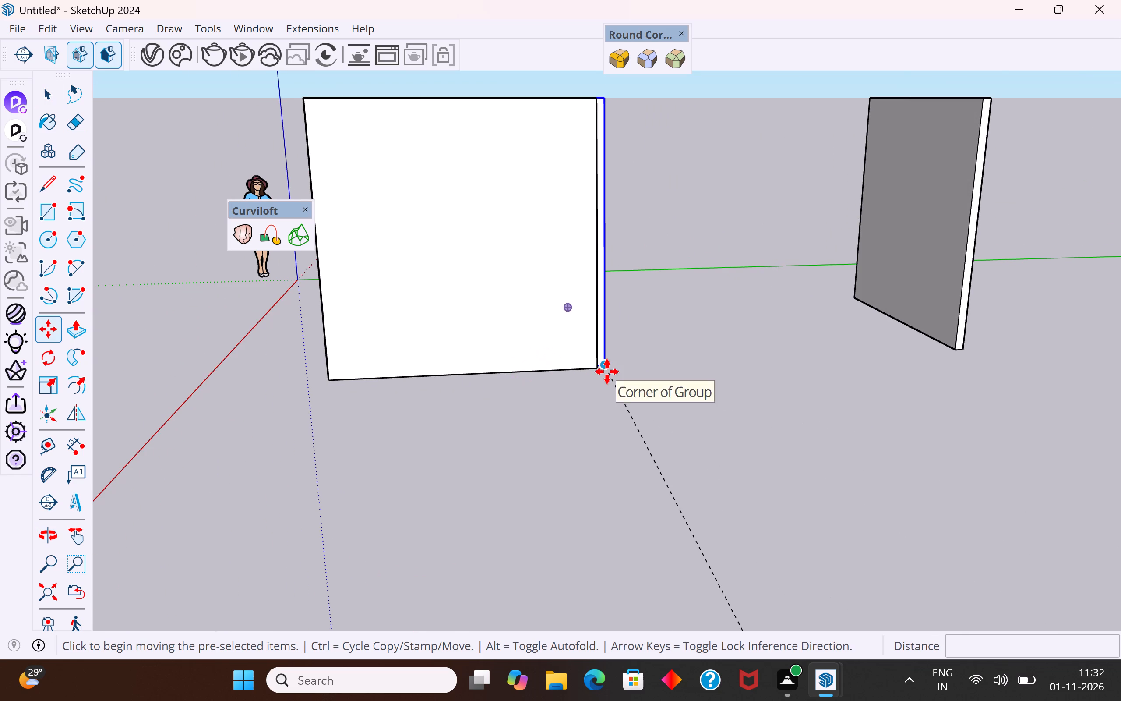
click(607, 372)
scroll(709, 355, down, 6)
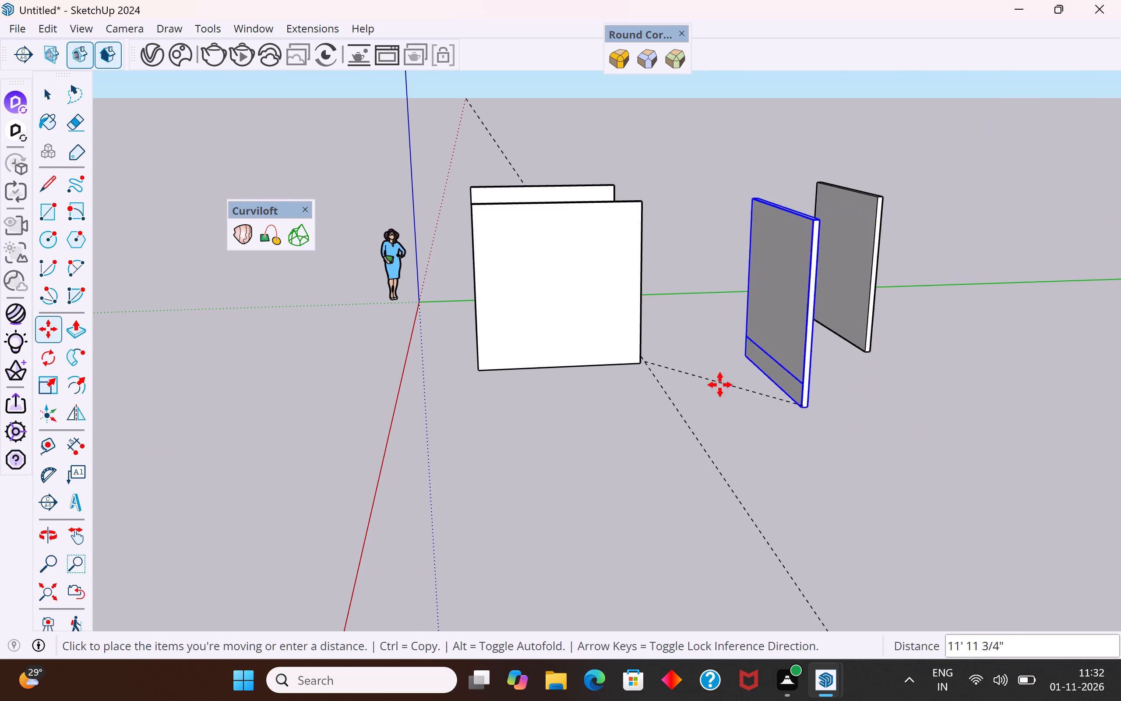
scroll(707, 382, down, 6)
middle_drag(693, 385, 983, 418)
scroll(1015, 322, up, 3)
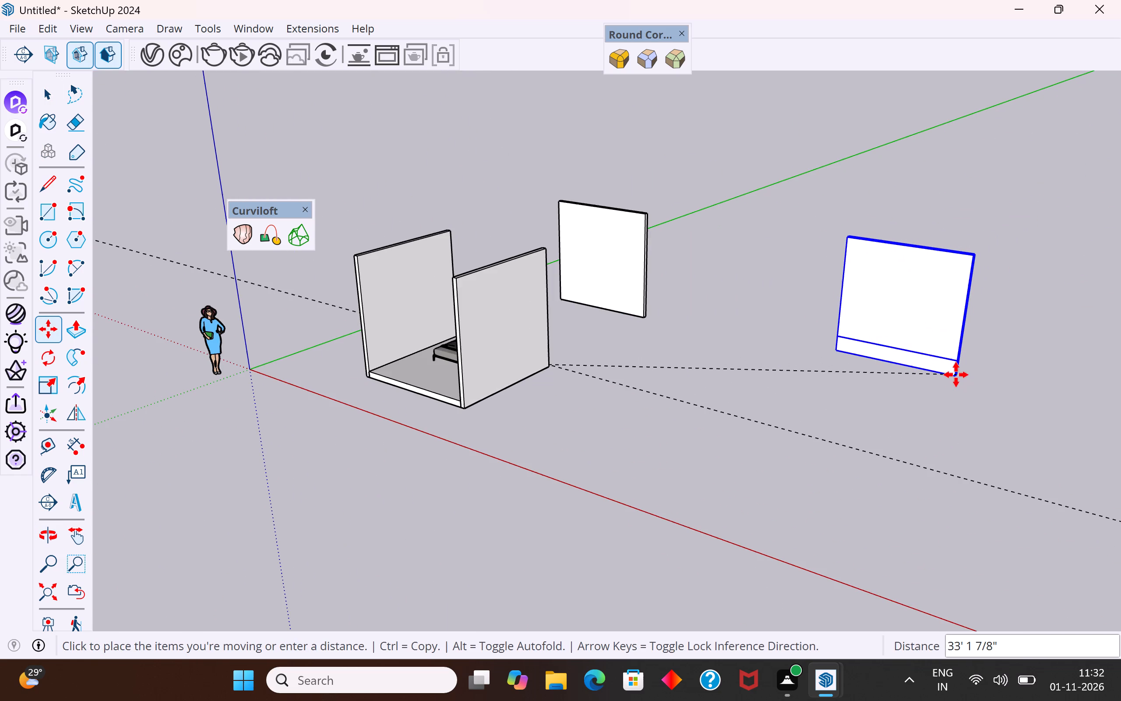
click(956, 375)
click(54, 99)
click(162, 208)
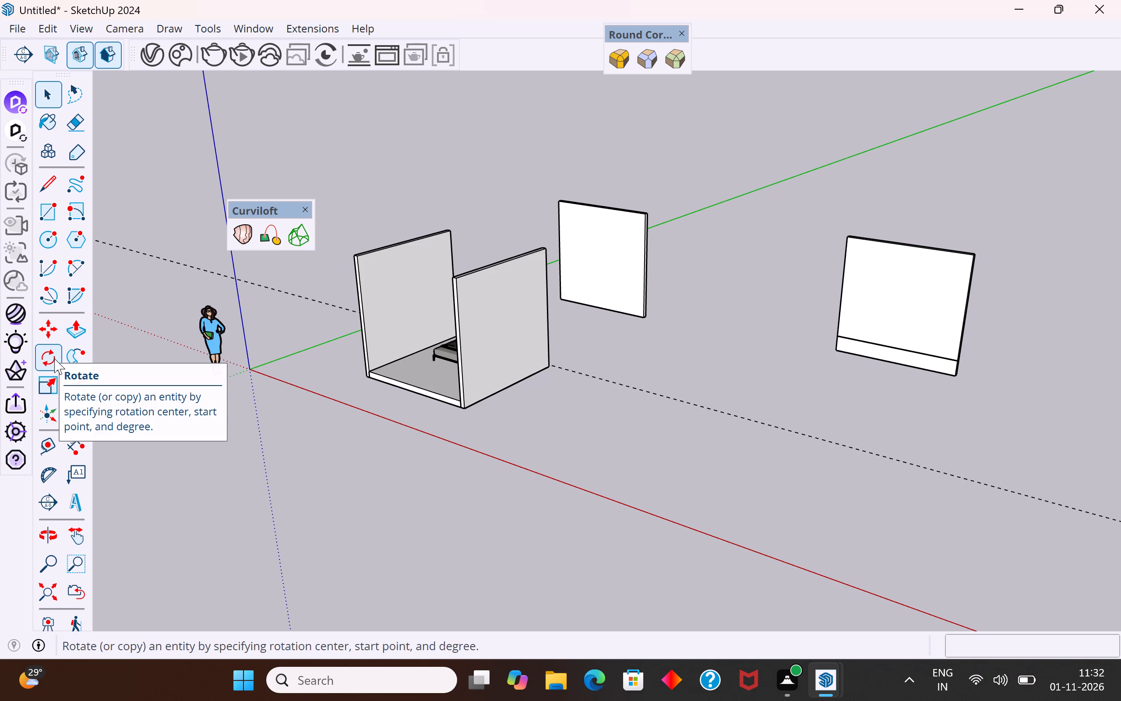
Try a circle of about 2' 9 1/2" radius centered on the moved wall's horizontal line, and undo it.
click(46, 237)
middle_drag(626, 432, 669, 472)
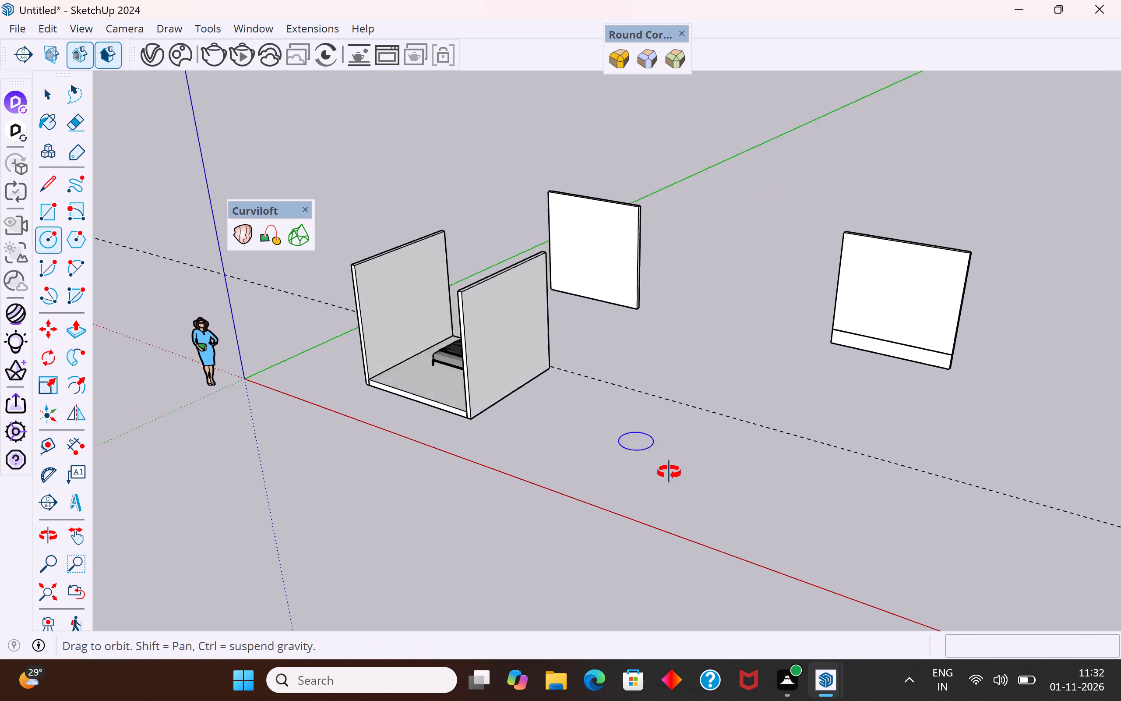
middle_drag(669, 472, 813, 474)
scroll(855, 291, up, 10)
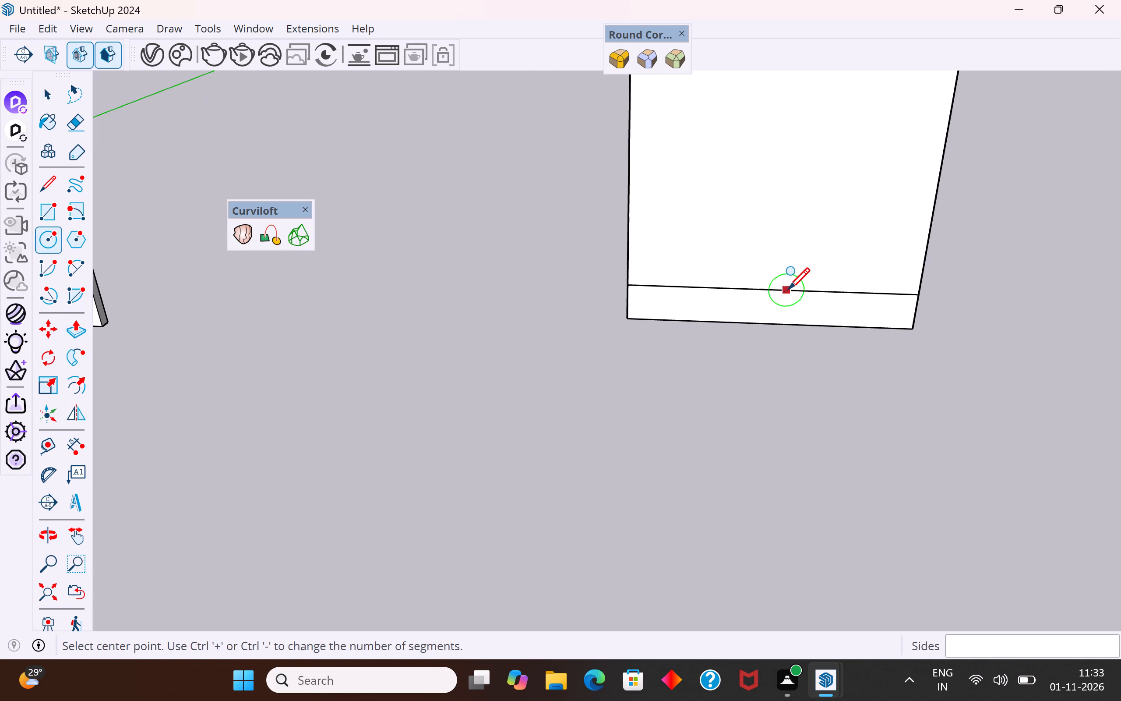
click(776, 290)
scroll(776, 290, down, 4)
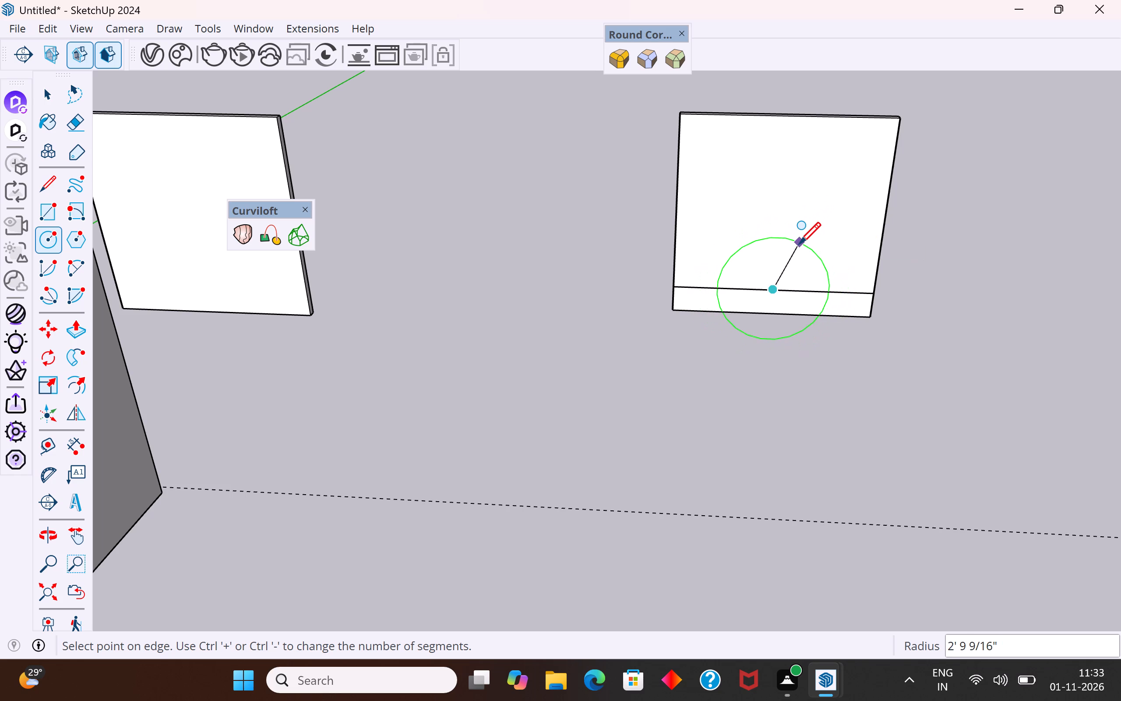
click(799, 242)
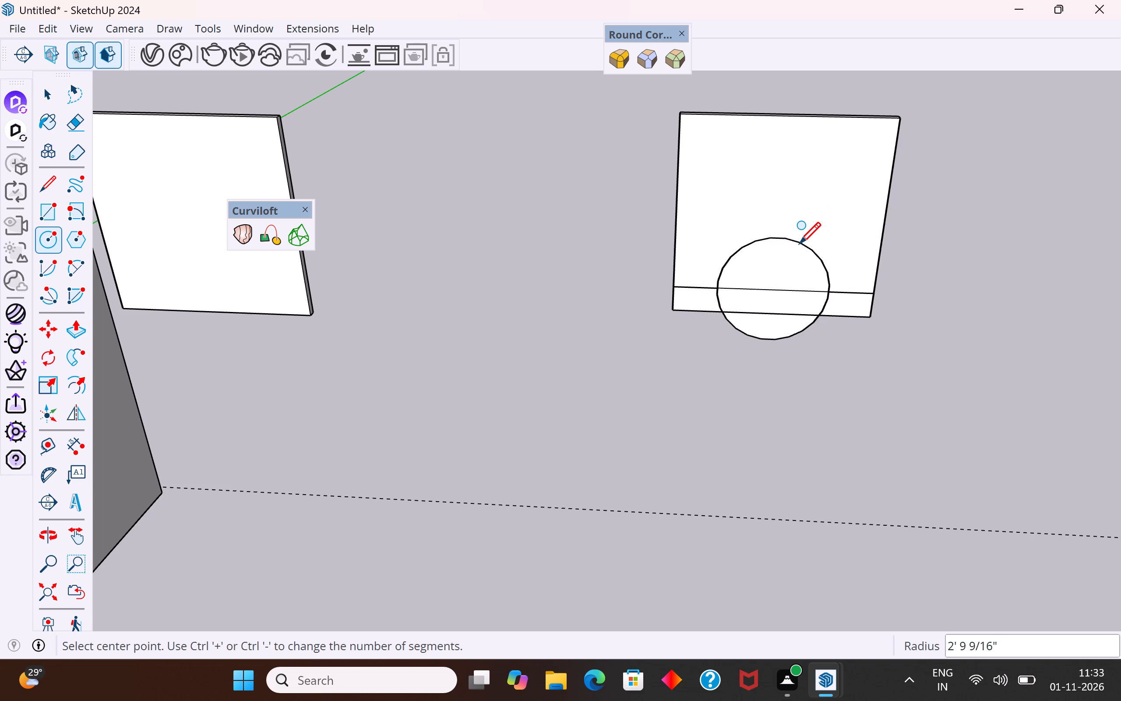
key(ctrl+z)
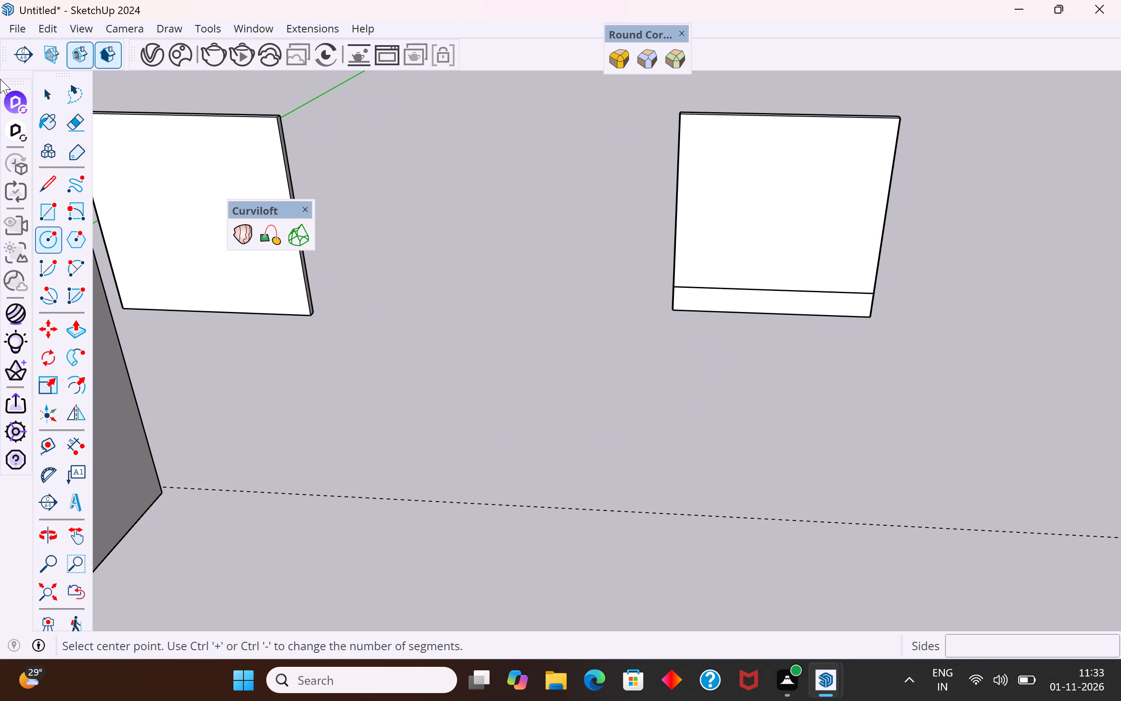
Inside the moved wall's group, draw a half-round two-point arc on the horizontal line, about 4' 5" wide with a 2' 2 1/2" bulge.
click(53, 100)
triple_click(762, 198)
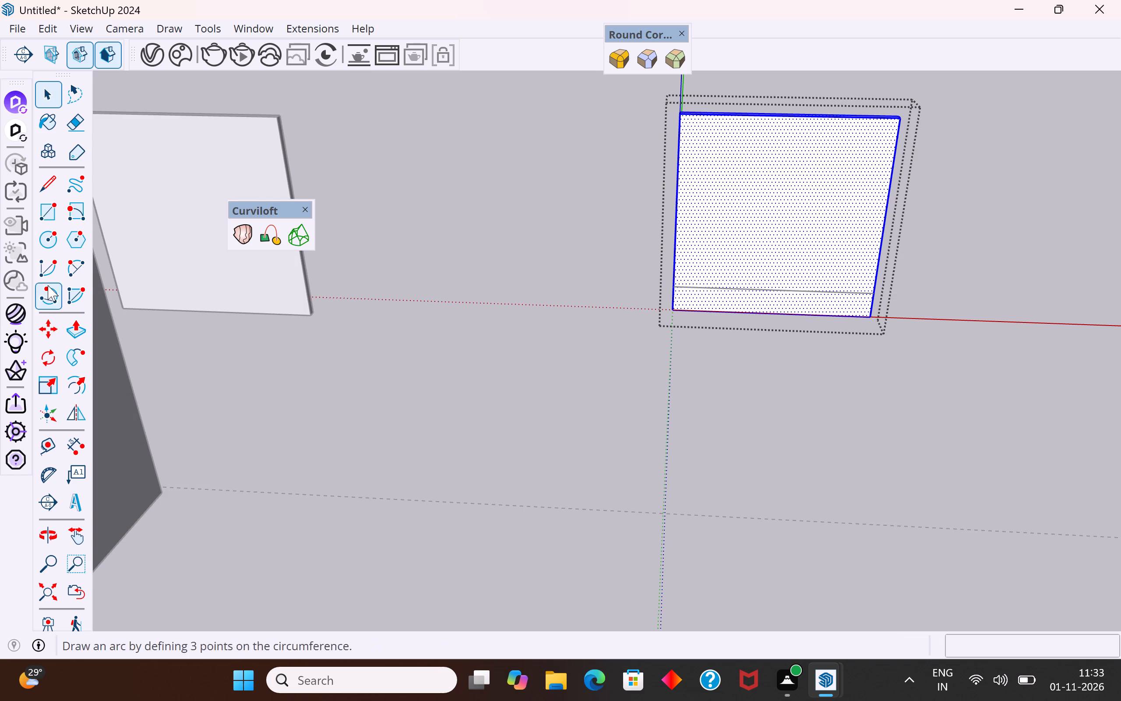
click(77, 271)
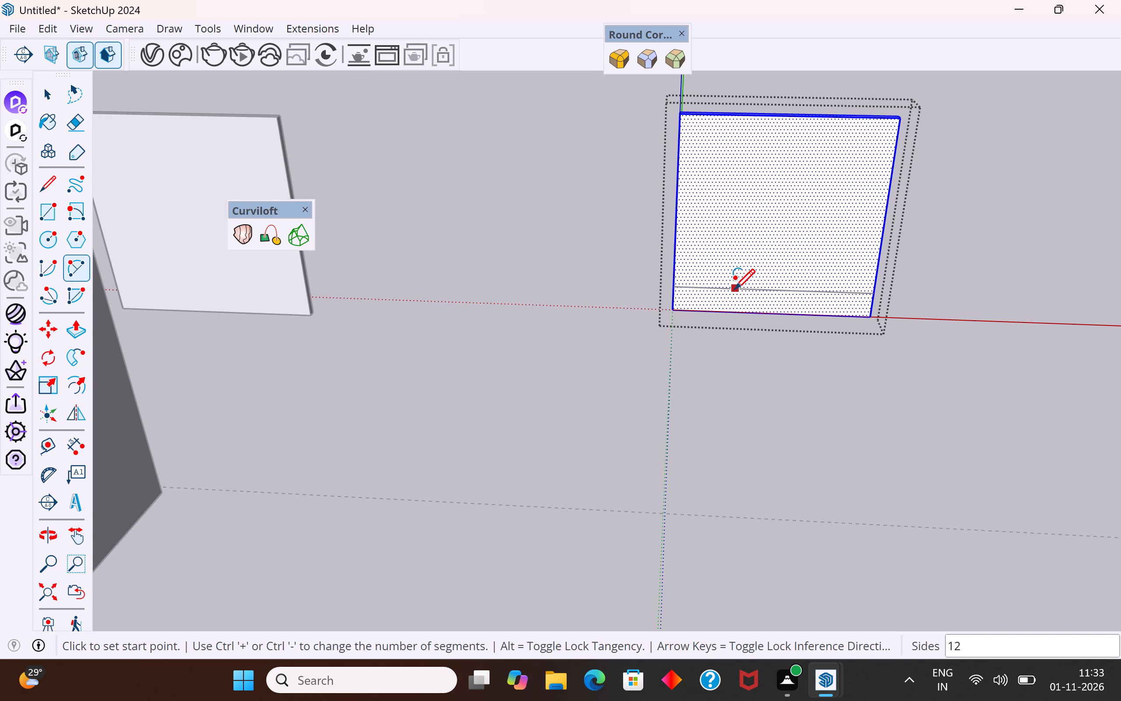
click(733, 289)
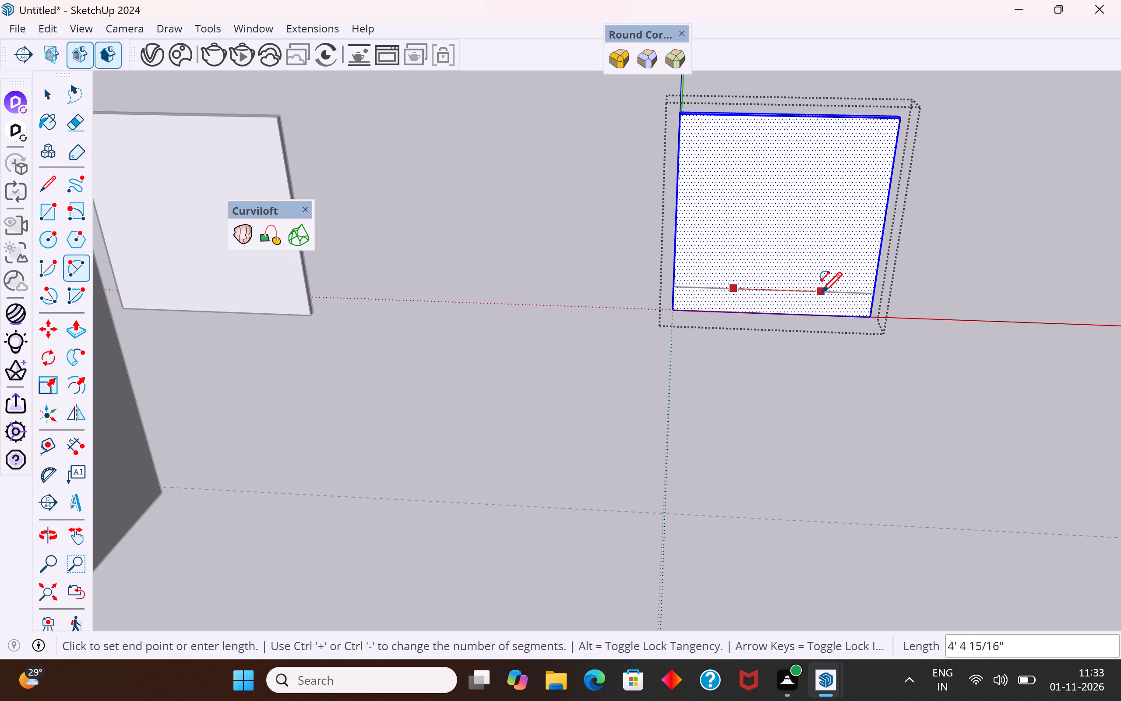
click(821, 292)
click(790, 245)
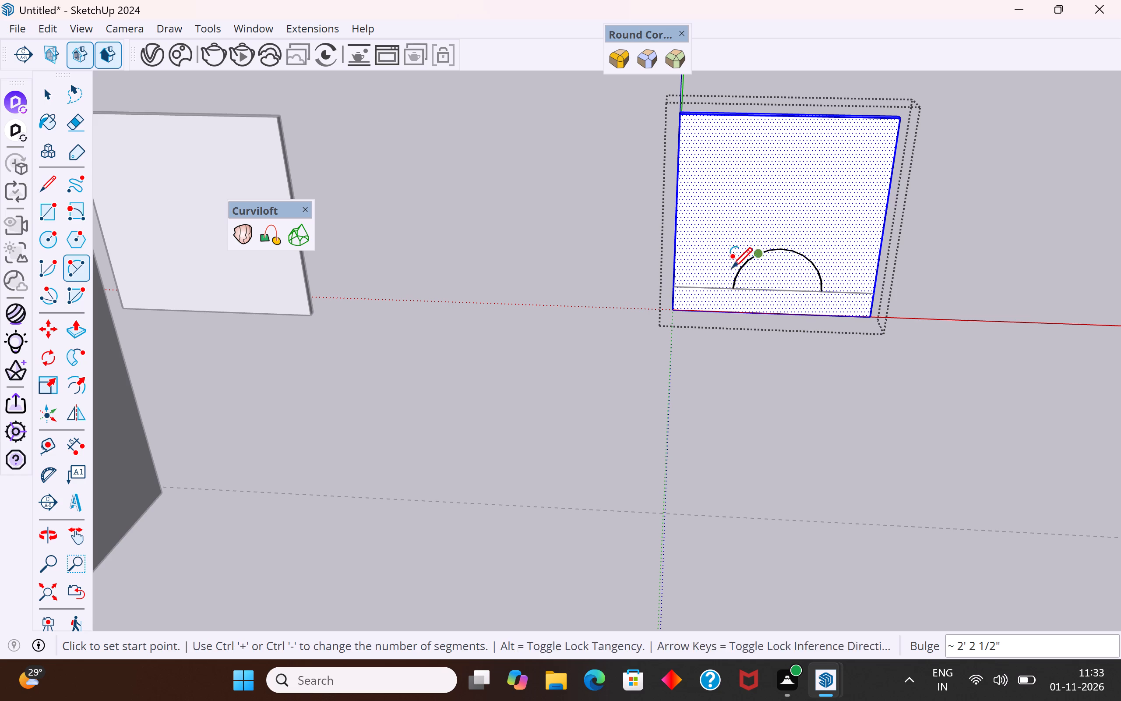
Draw two larger arcs around the first one from the horizontal line, with bulges of about 3' 1" and 3' 10".
click(716, 287)
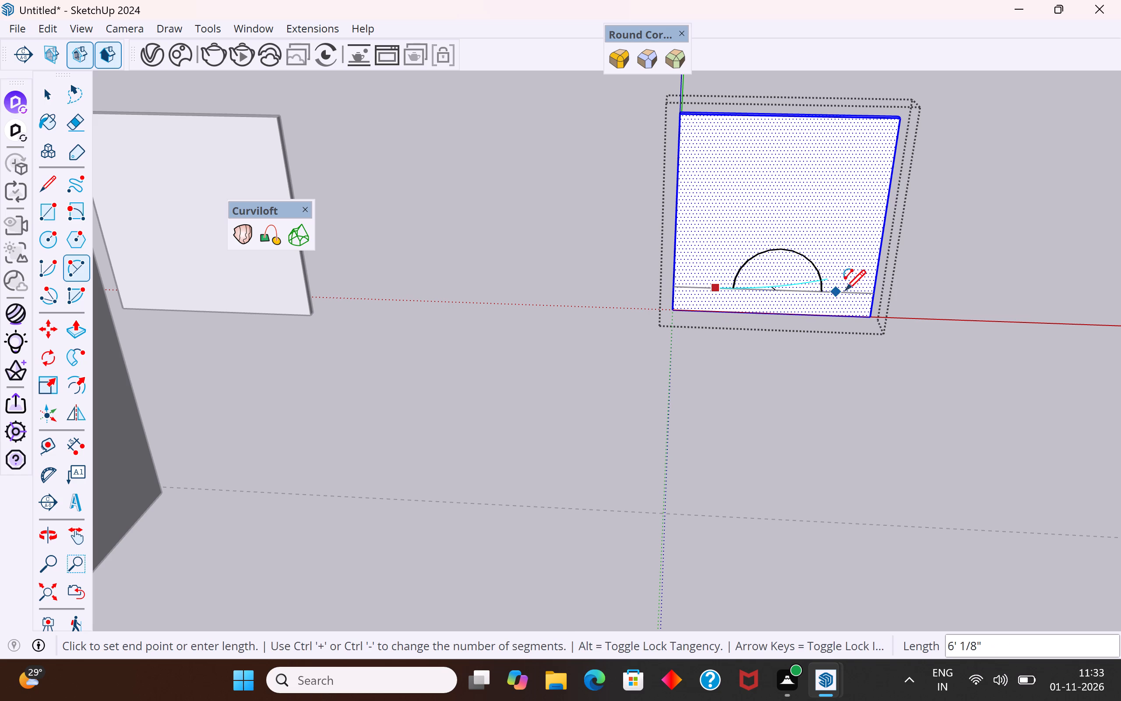
click(839, 294)
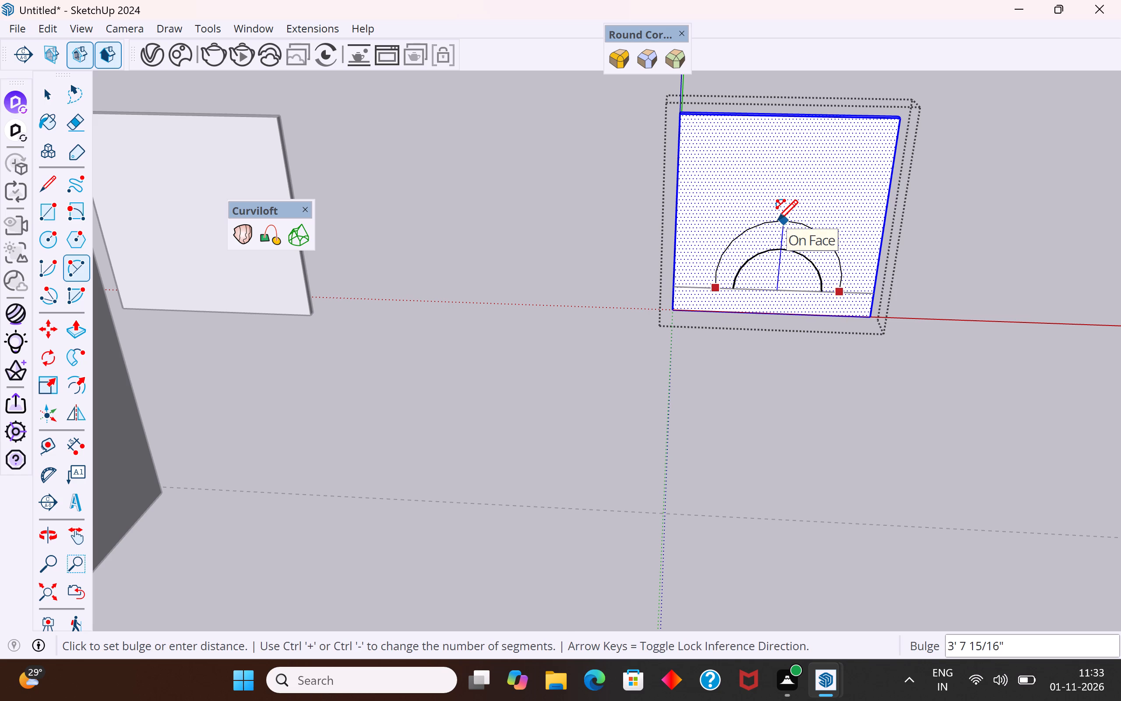
click(777, 228)
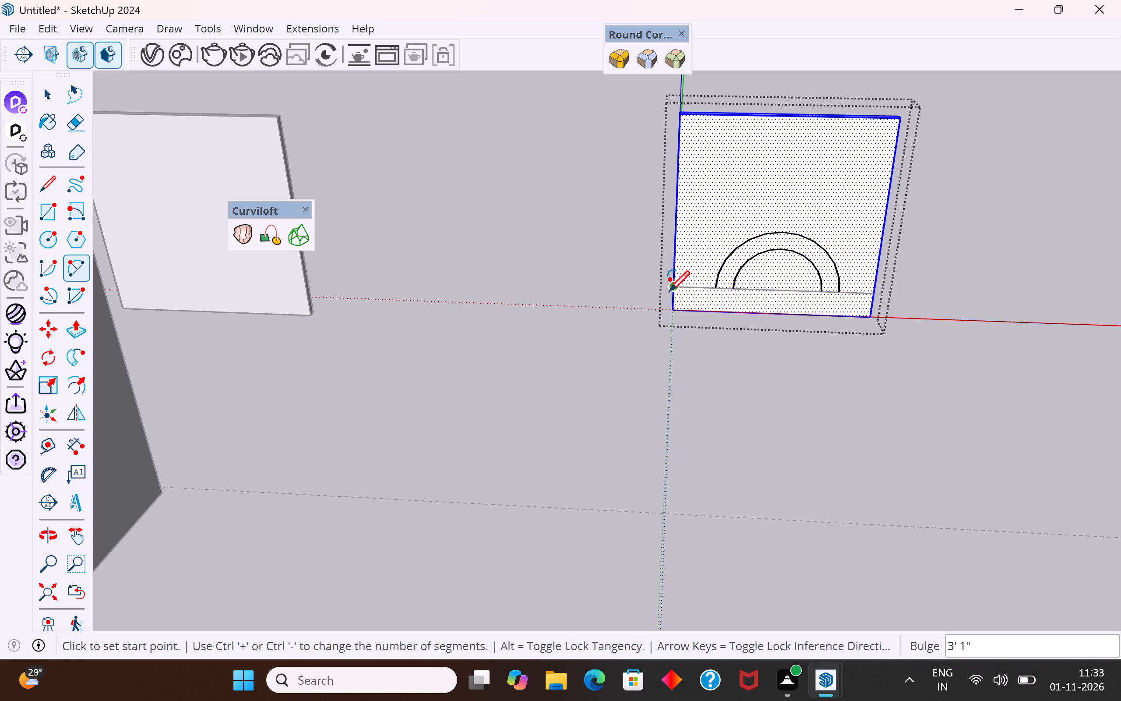
scroll(690, 284, up, 4)
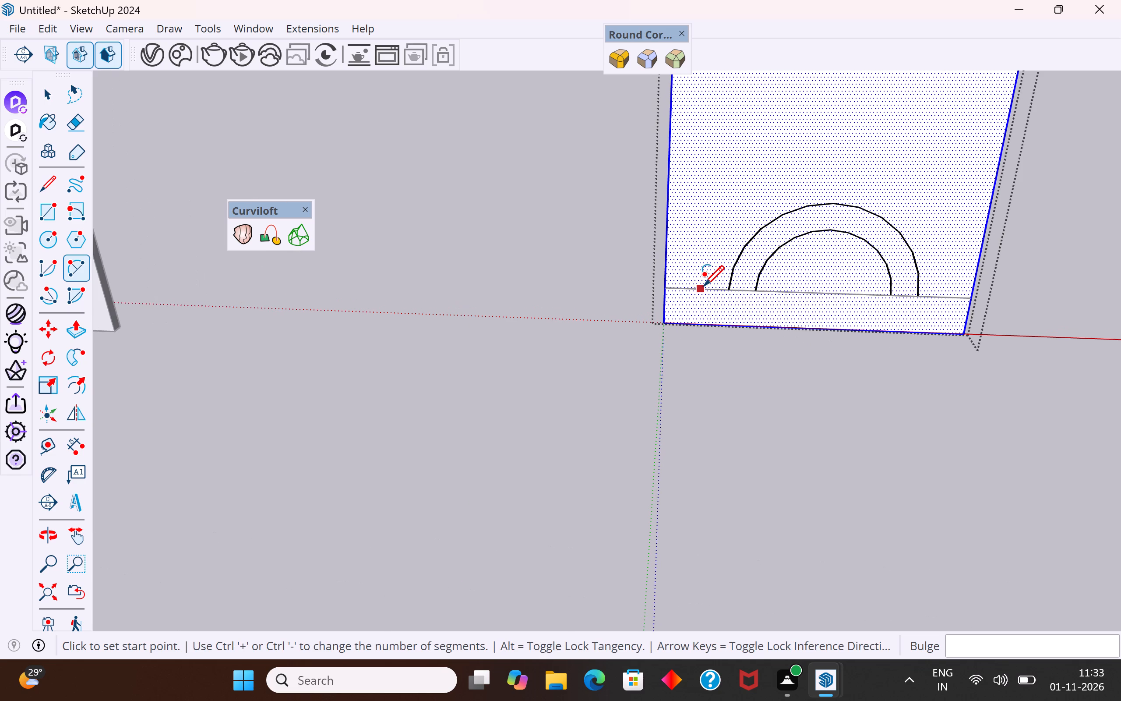
click(704, 286)
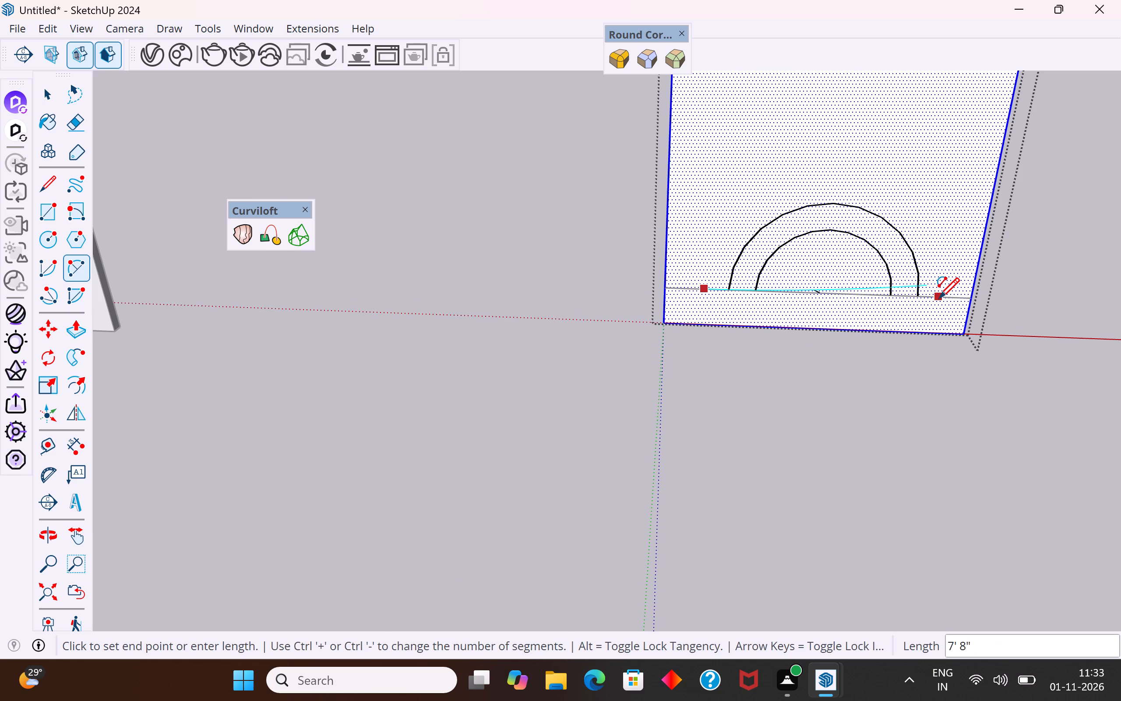
click(940, 298)
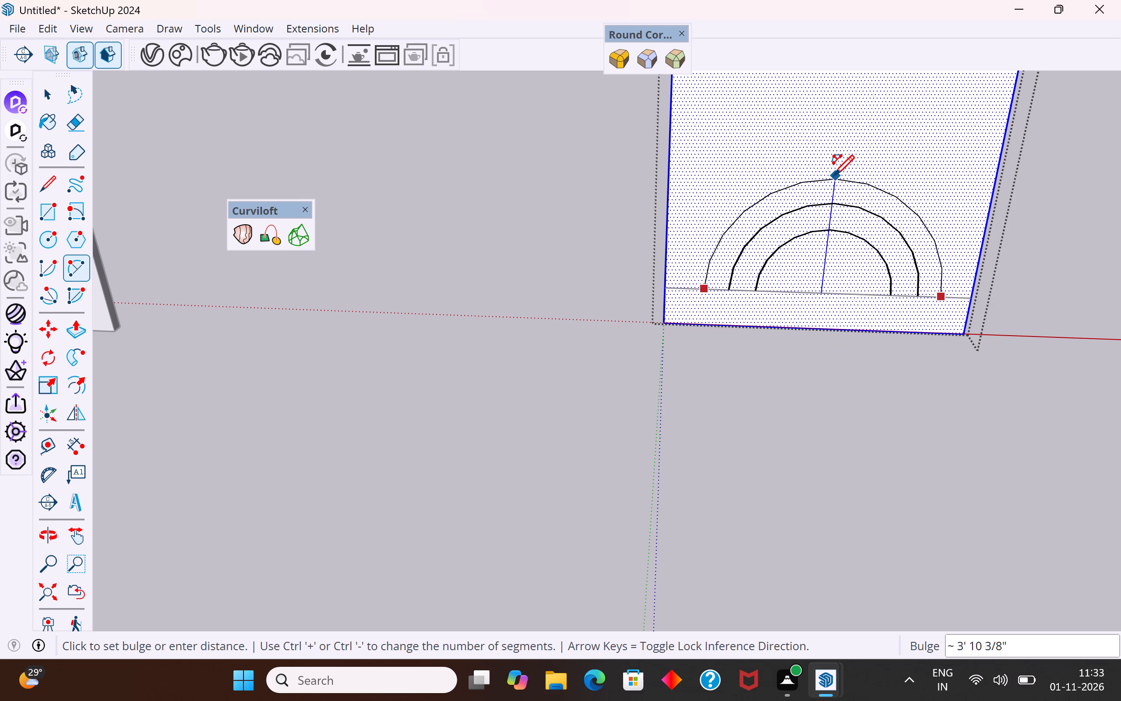
click(834, 173)
Draw an outermost fourth arc about 8' 11" wide with a bulge of about 5', and finish editing the wall group.
scroll(696, 297, up, 5)
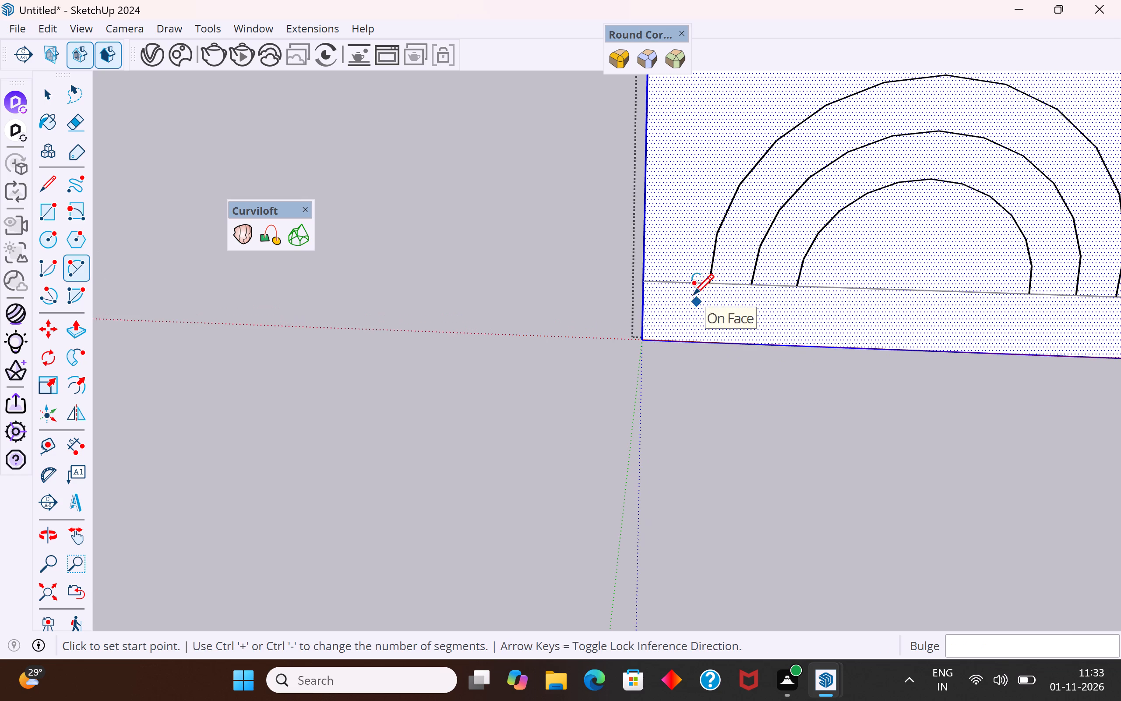
click(677, 277)
scroll(684, 277, down, 2)
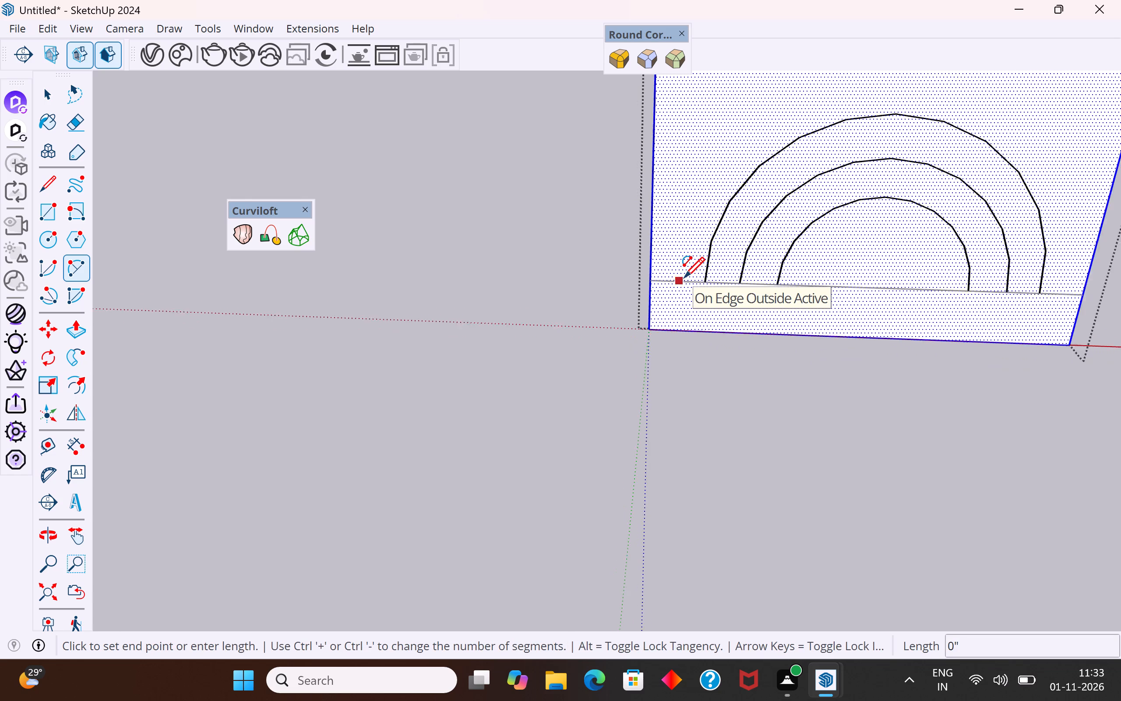
scroll(684, 277, down, 7)
scroll(870, 284, up, 7)
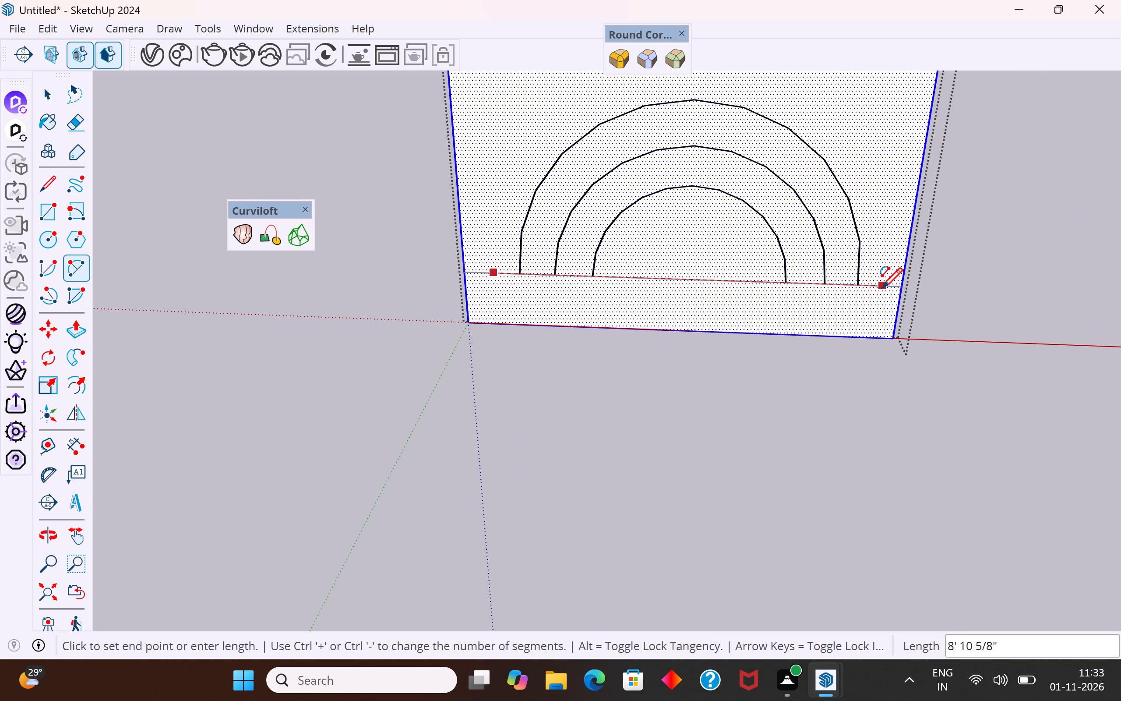
click(884, 287)
scroll(884, 287, down, 6)
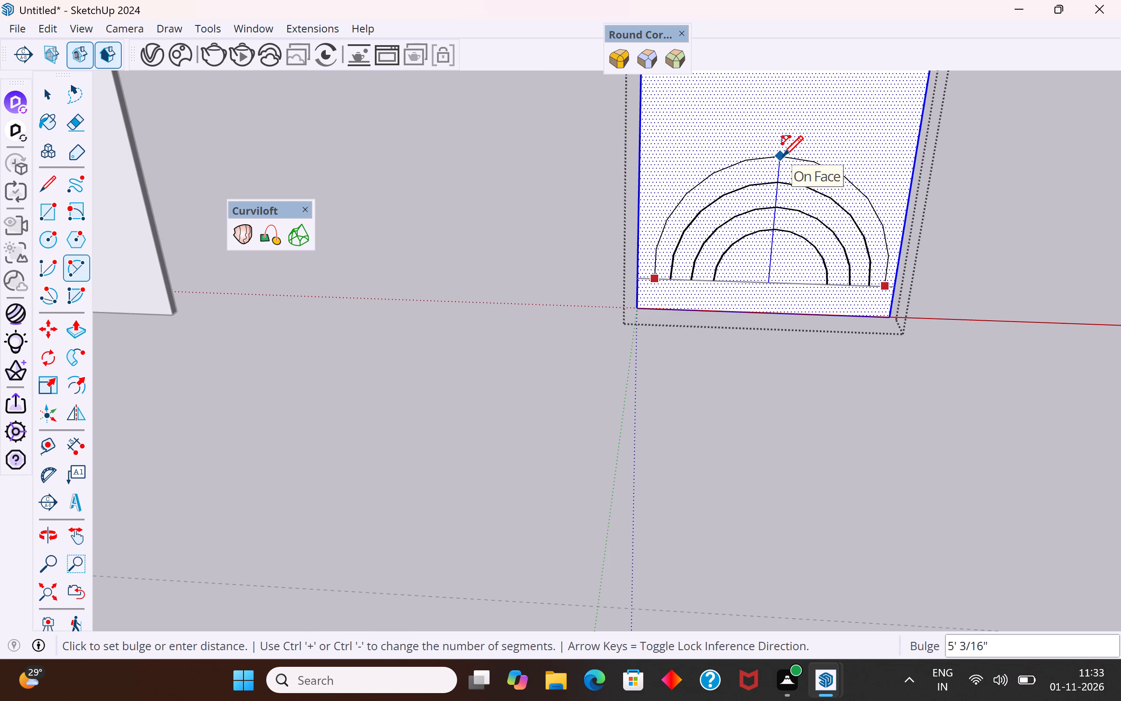
click(783, 156)
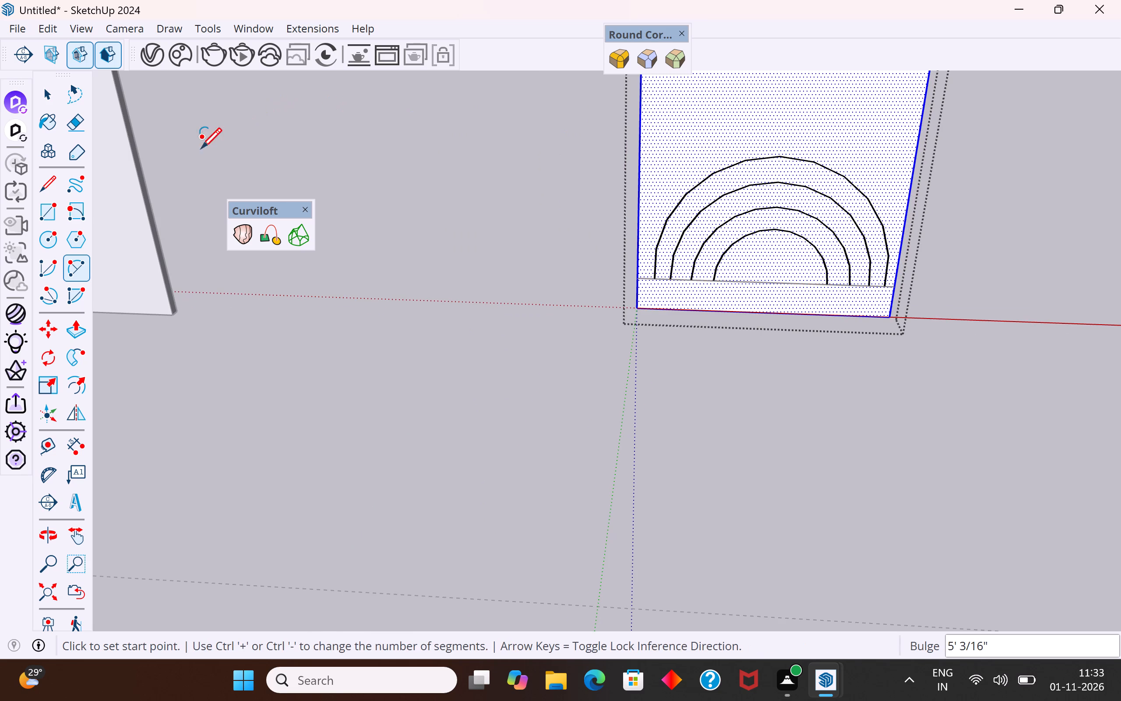
click(44, 95)
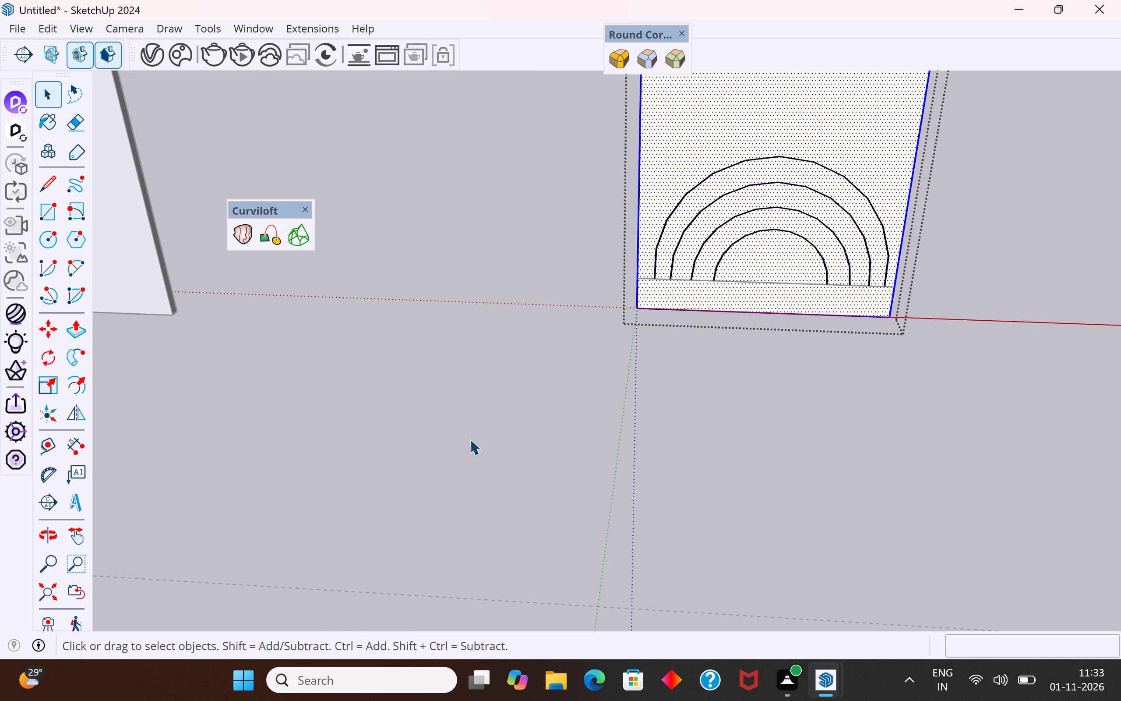
click(470, 439)
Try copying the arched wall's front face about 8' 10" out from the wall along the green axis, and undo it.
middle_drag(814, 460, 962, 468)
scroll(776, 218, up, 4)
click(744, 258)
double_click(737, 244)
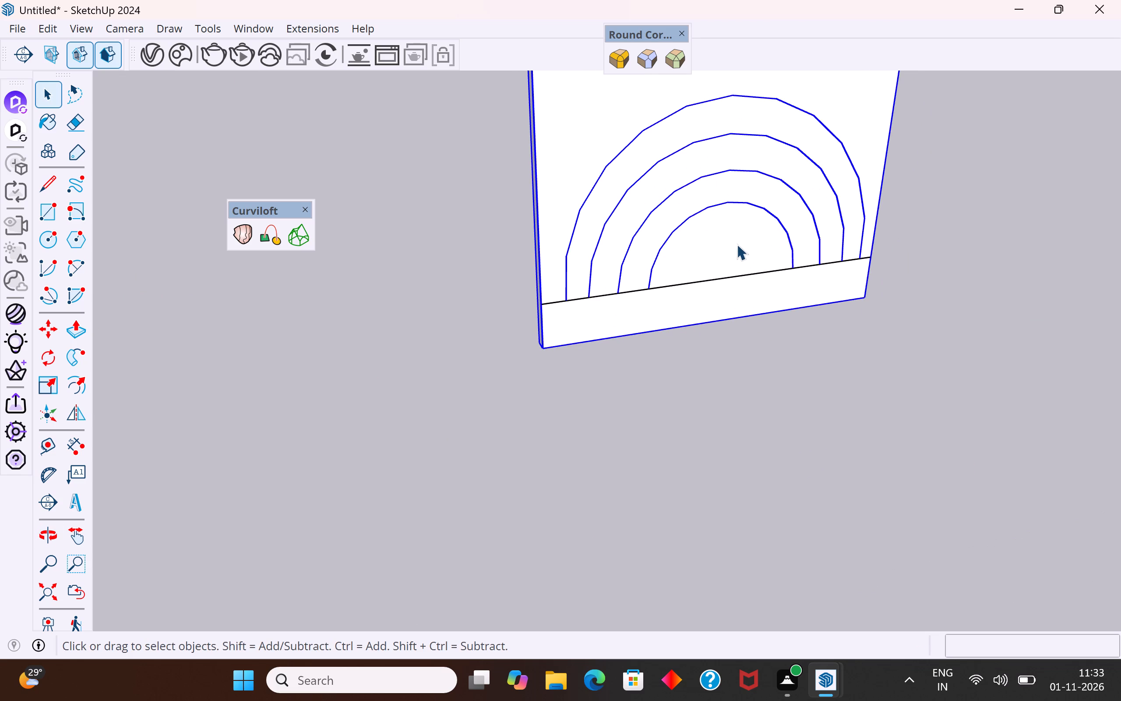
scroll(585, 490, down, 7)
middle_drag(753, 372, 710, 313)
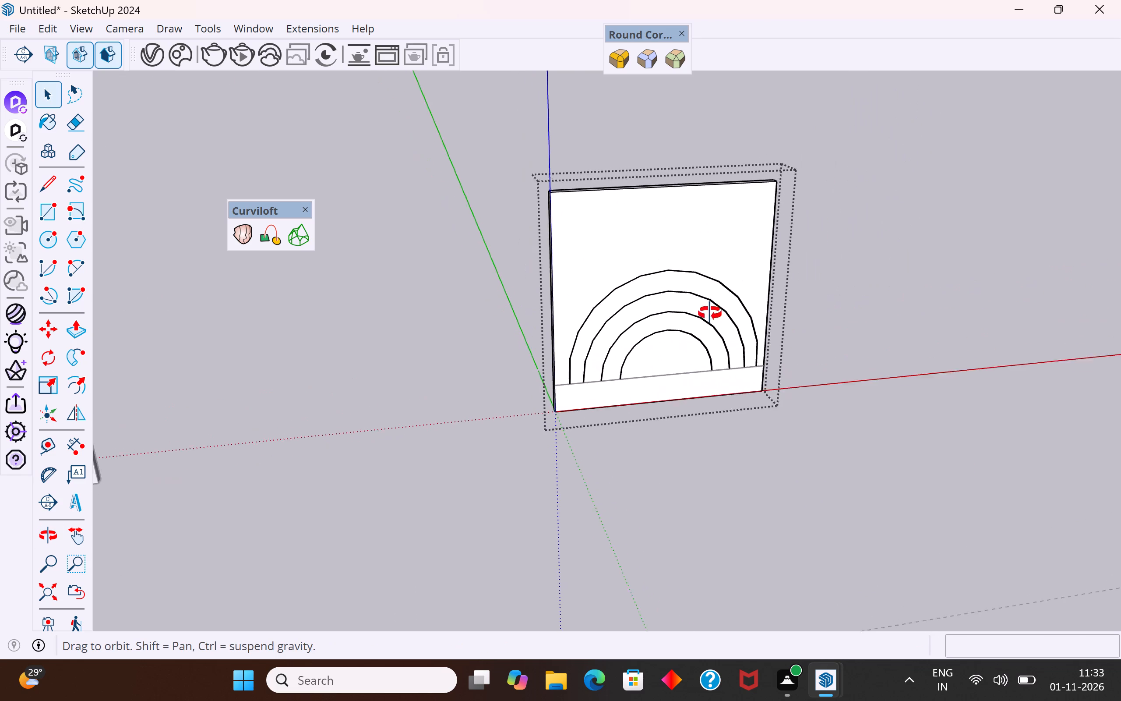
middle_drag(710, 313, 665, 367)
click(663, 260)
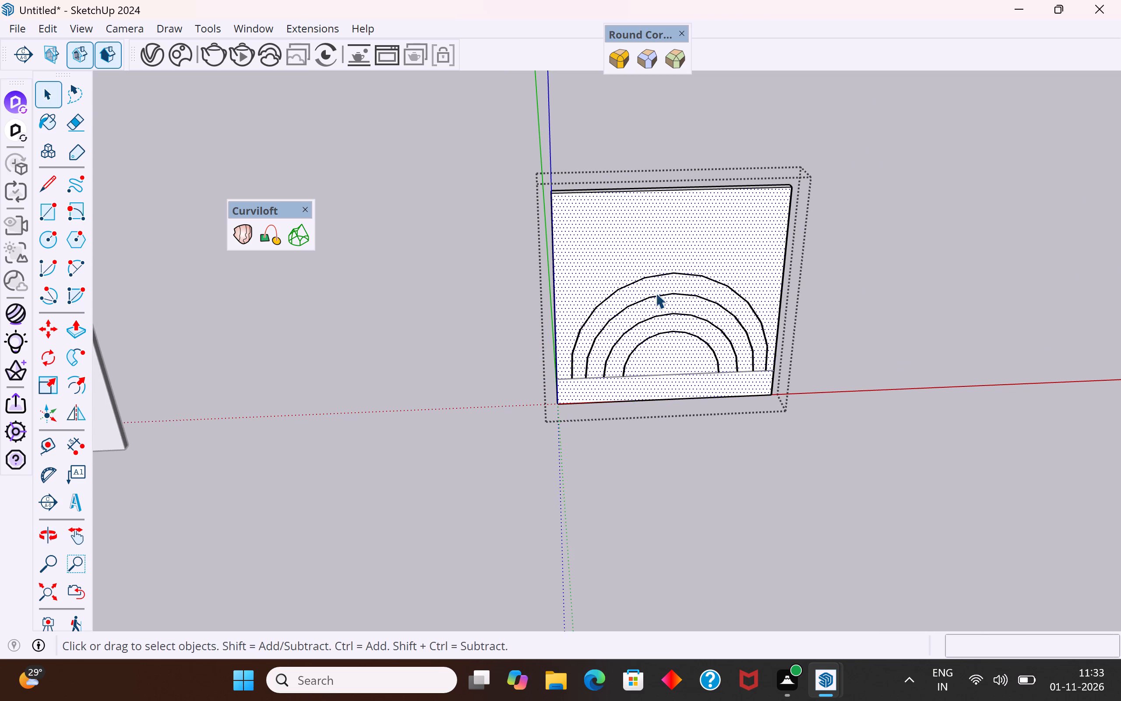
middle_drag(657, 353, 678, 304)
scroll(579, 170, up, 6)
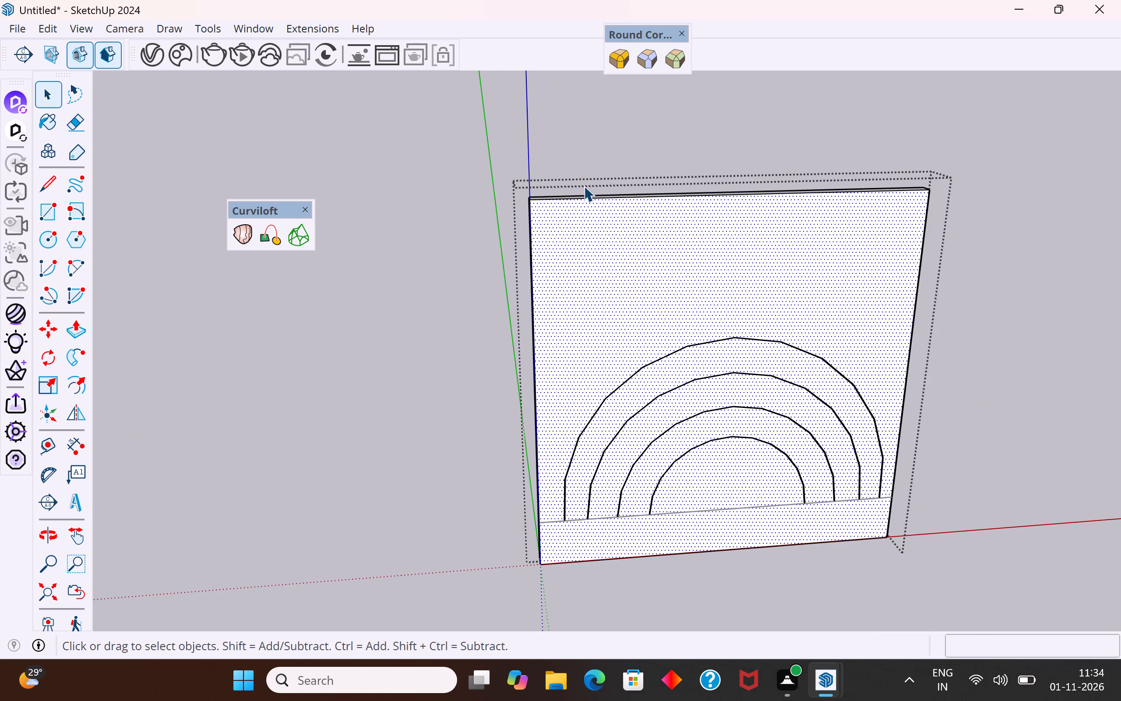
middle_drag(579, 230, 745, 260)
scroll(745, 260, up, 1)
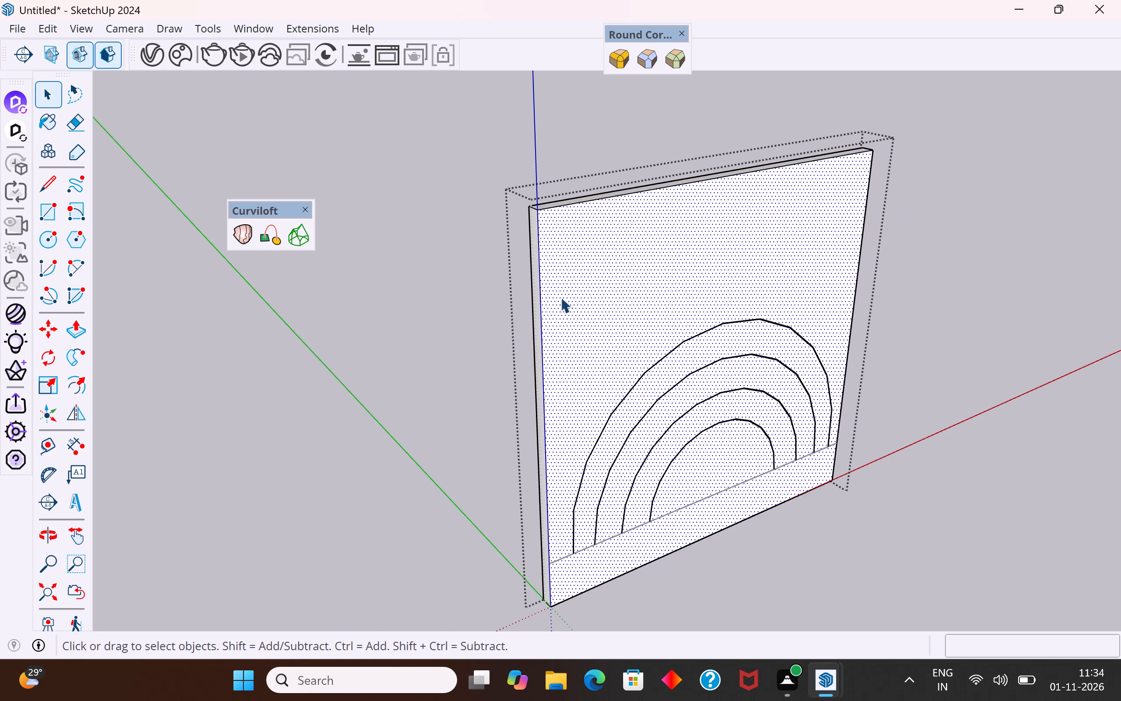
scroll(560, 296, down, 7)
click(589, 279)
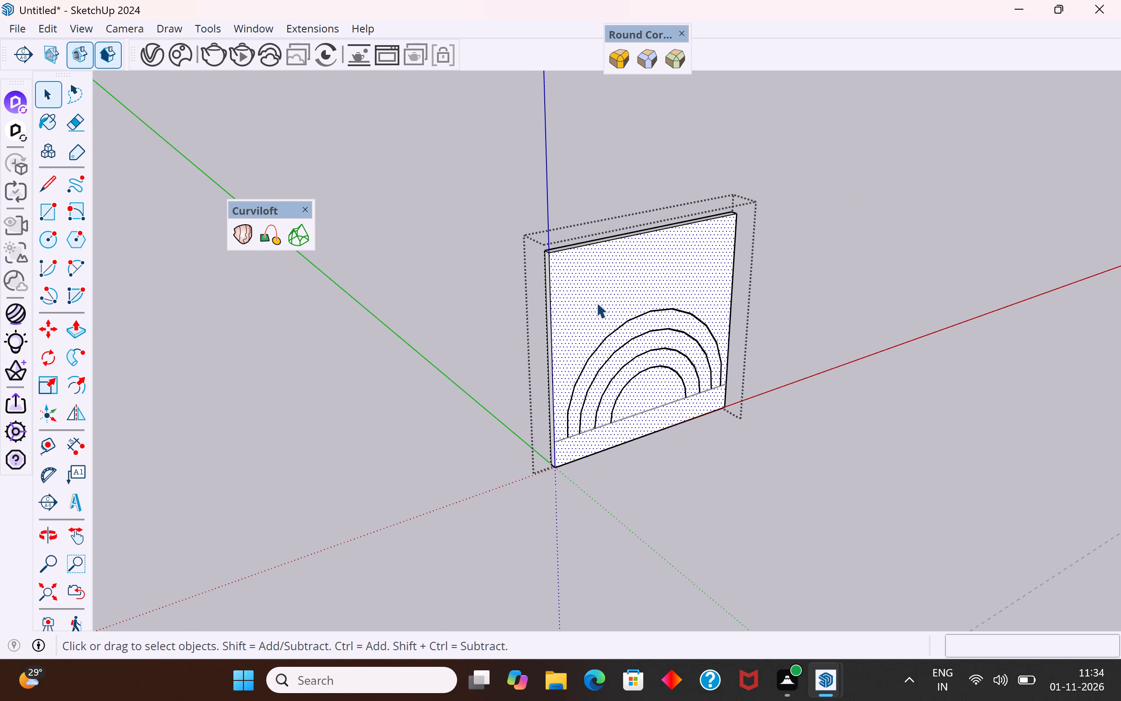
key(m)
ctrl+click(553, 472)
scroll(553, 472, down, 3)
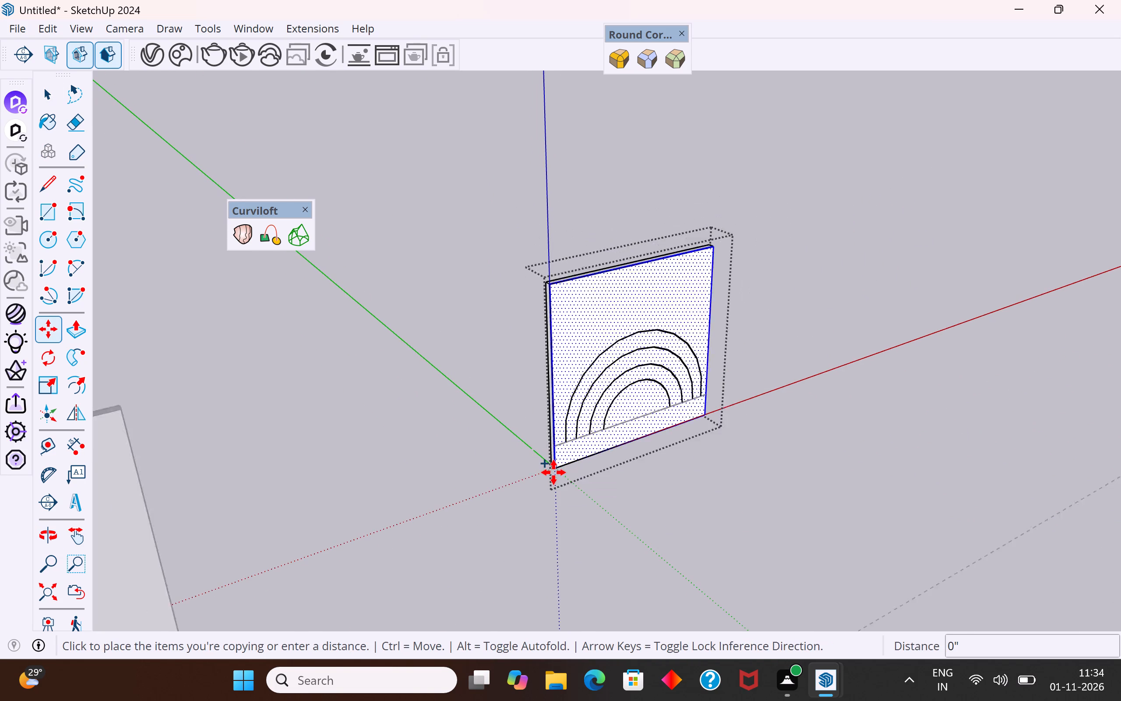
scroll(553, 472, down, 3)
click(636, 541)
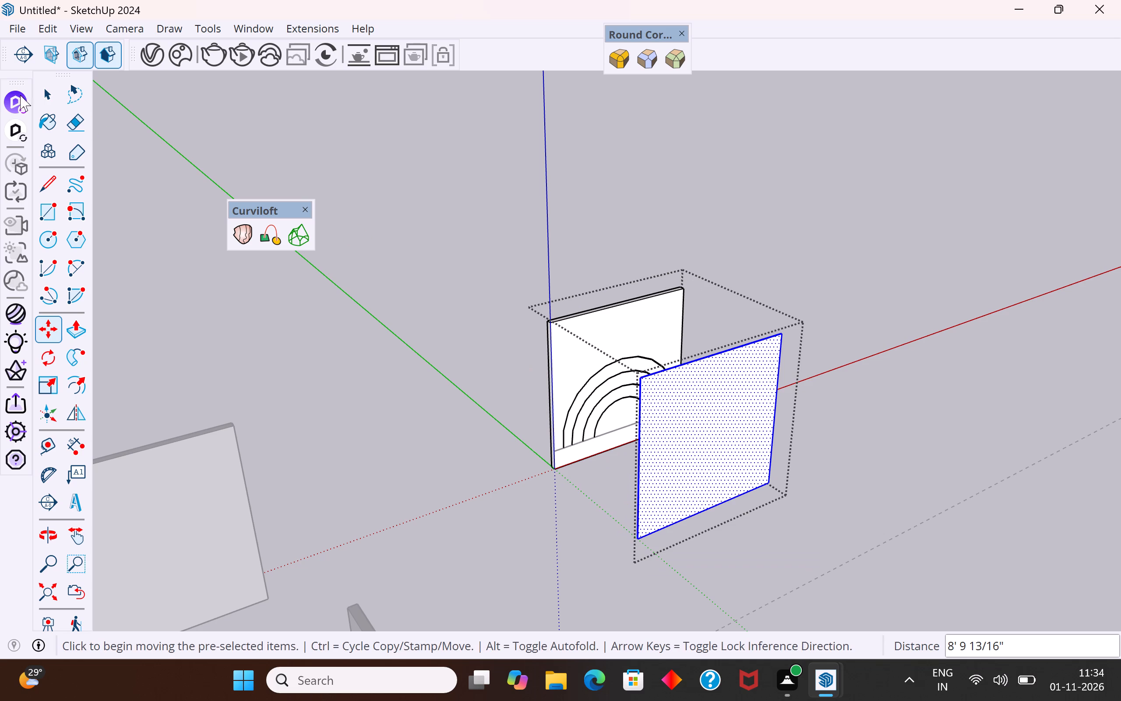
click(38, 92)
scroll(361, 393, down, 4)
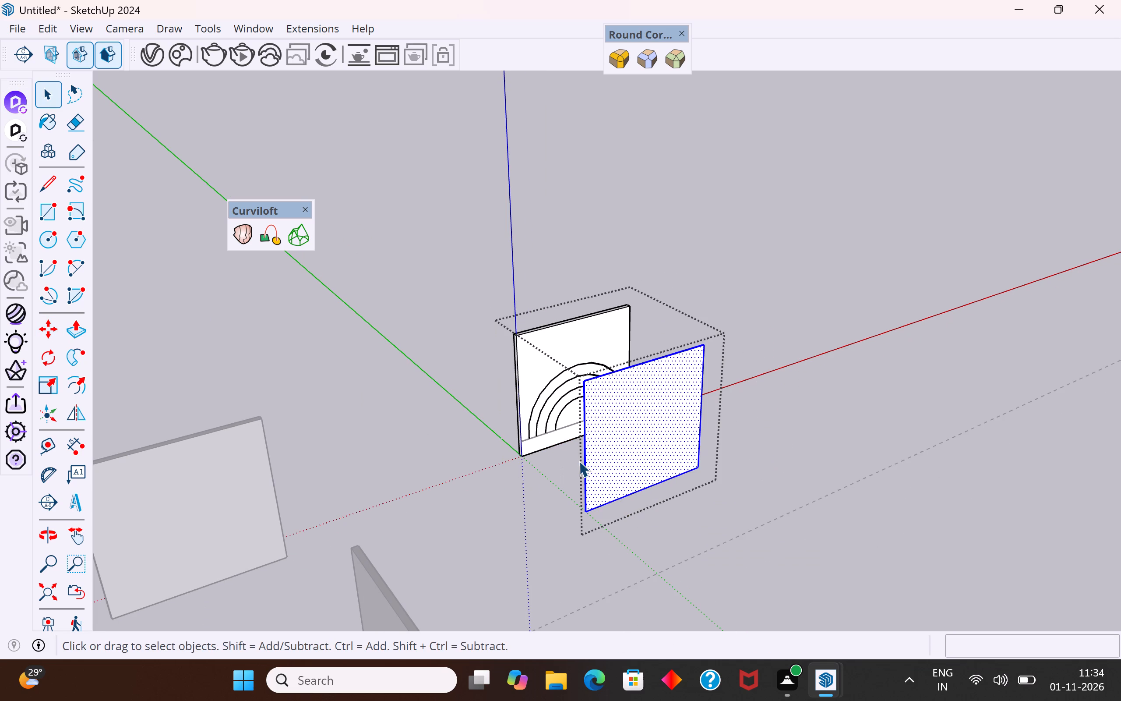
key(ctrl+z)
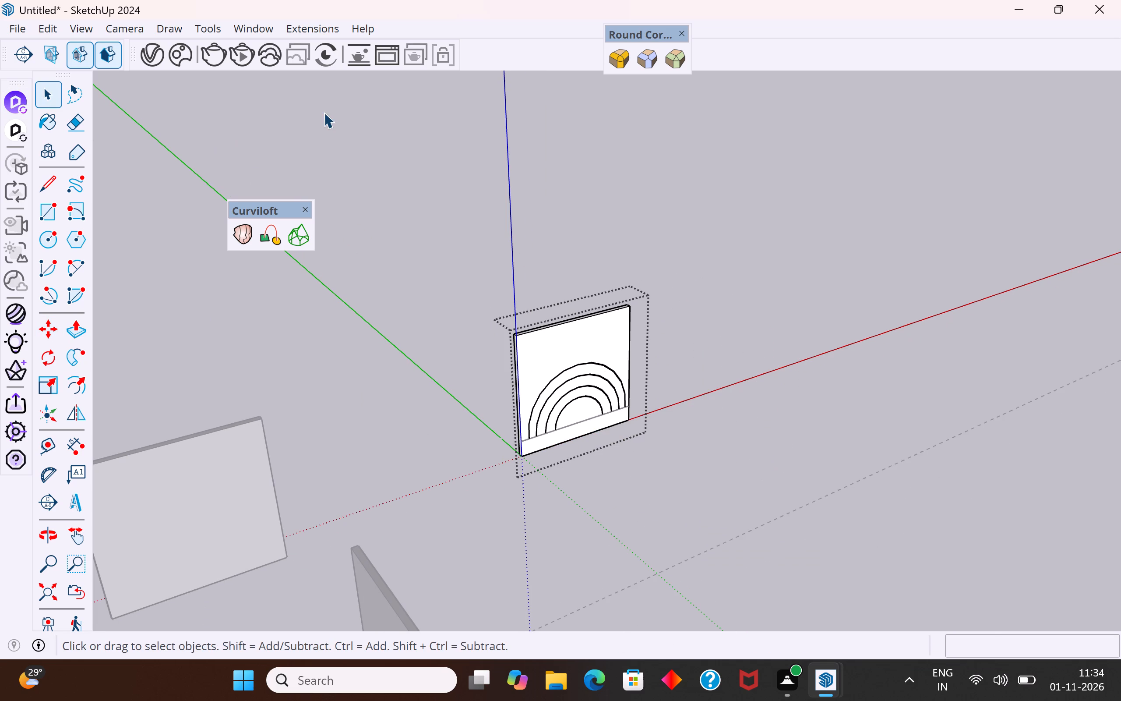
Finish editing the arched wall's group, select the whole wall and explode it.
click(324, 112)
drag(640, 270, 386, 487)
right_click(566, 344)
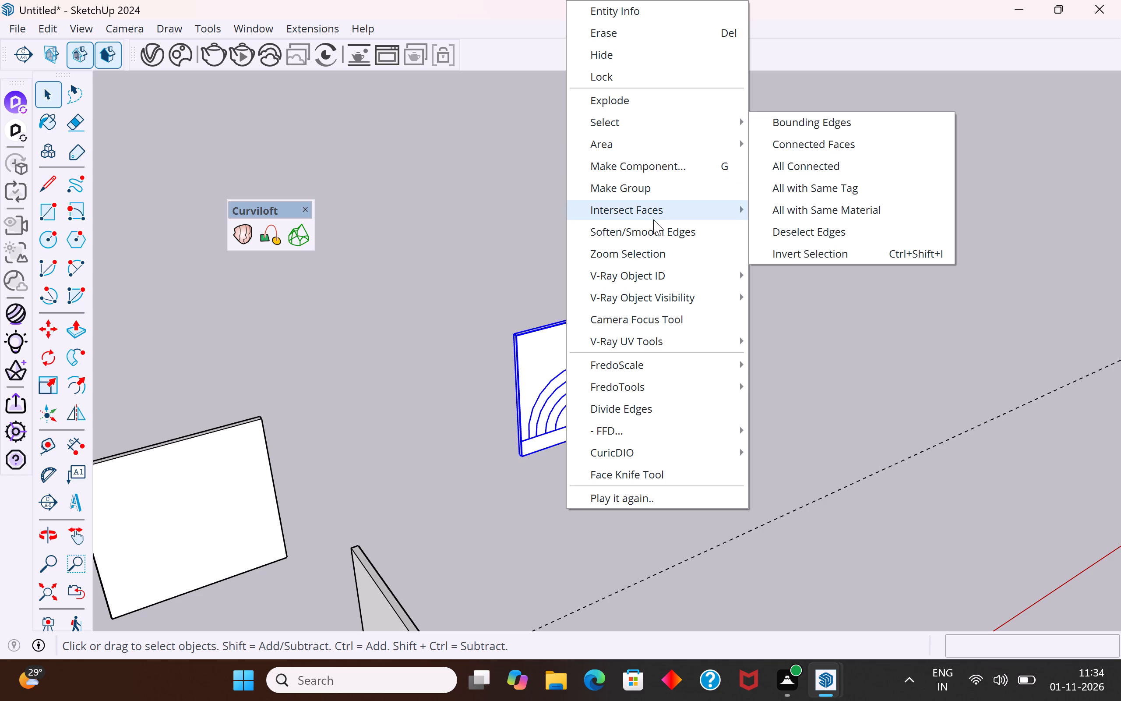
click(672, 105)
click(736, 344)
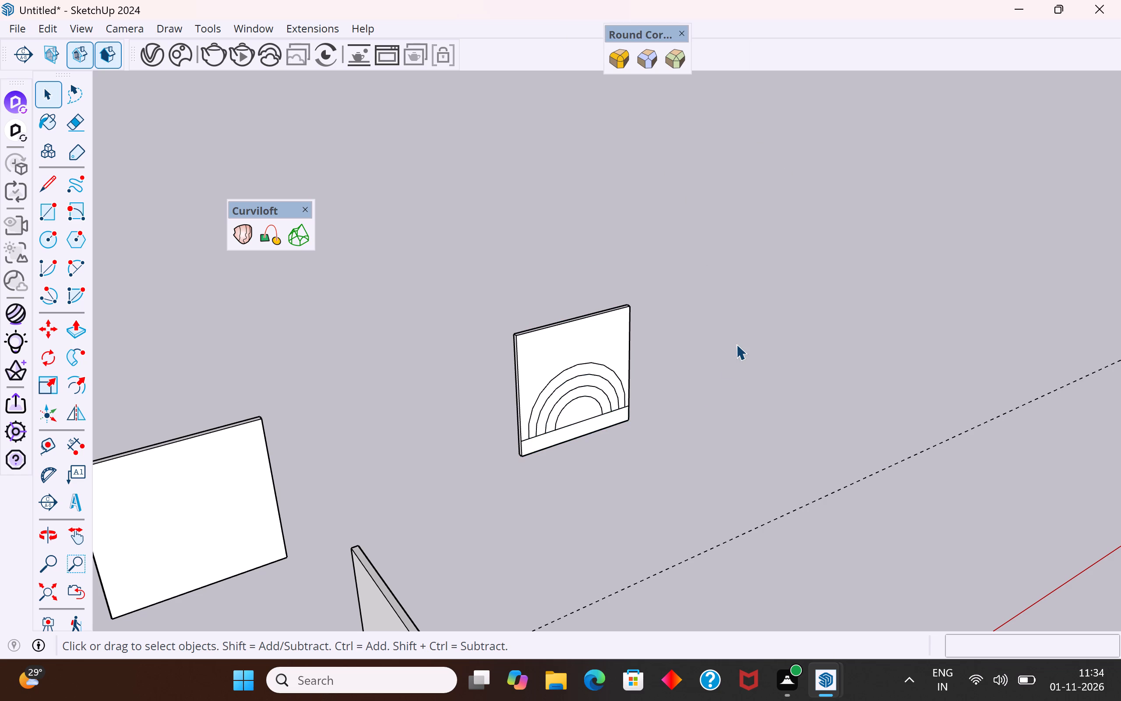
Copy the wall face surrounding the outermost arch about 8' 8" out from the wall along the green axis.
click(607, 352)
scroll(607, 352, down, 2)
middle_drag(583, 446, 673, 403)
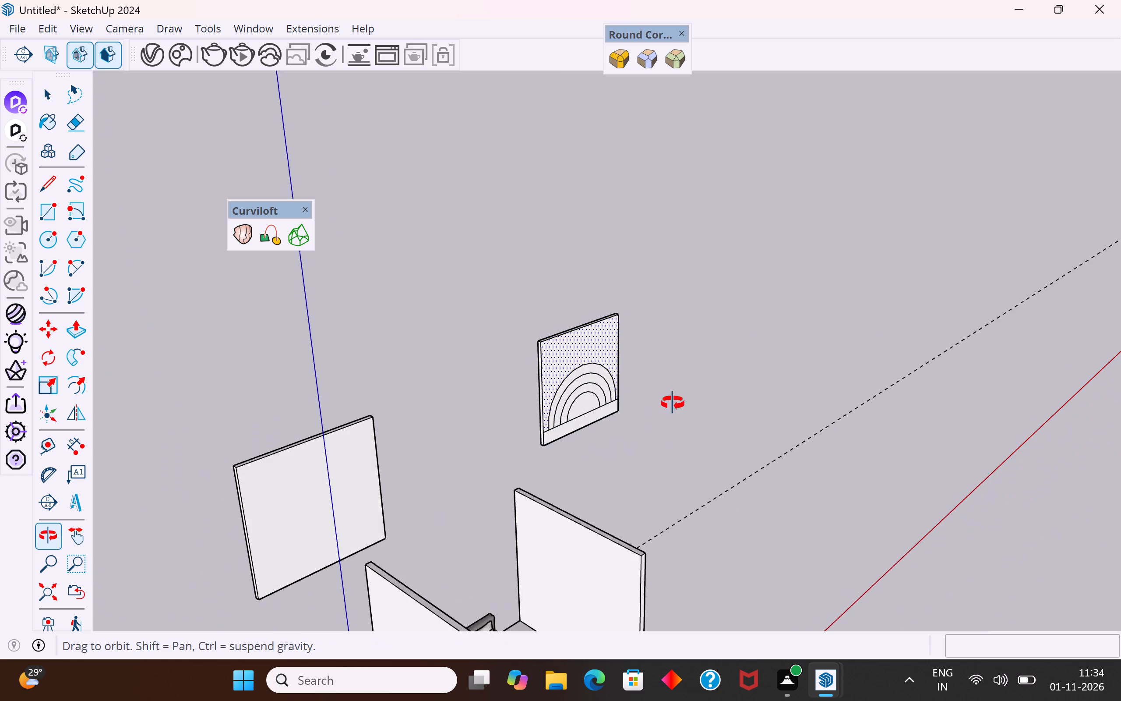
middle_drag(673, 403, 656, 477)
scroll(593, 432, up, 10)
middle_drag(580, 424, 659, 433)
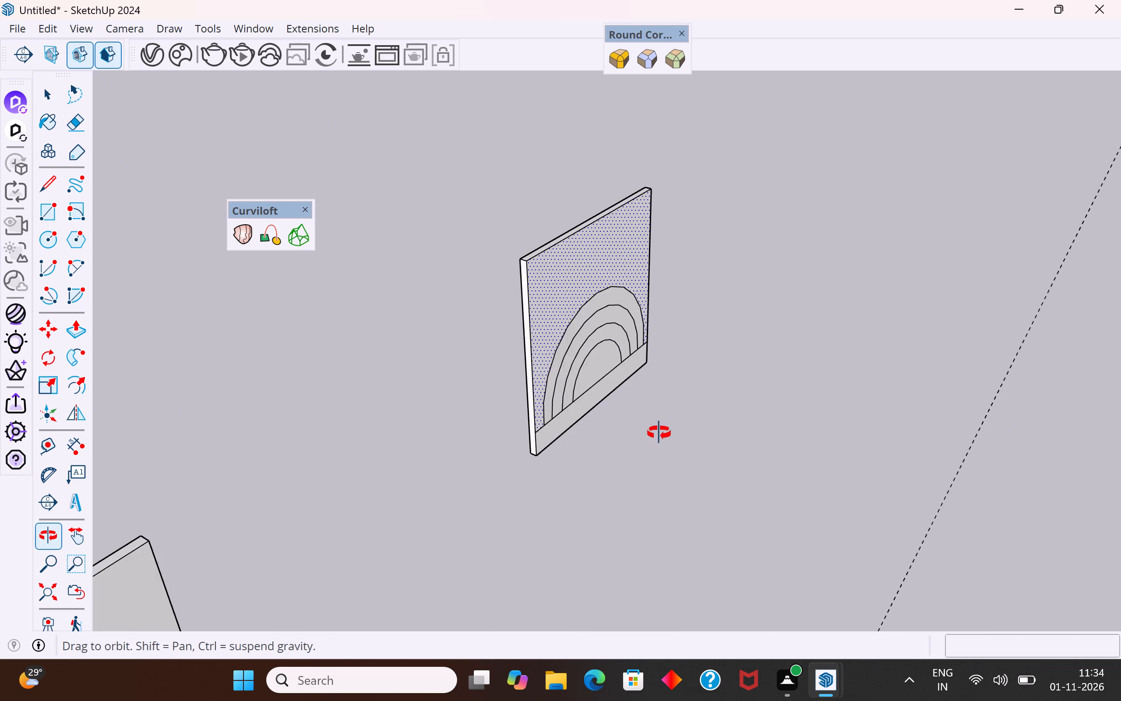
middle_drag(659, 433, 639, 414)
key(m)
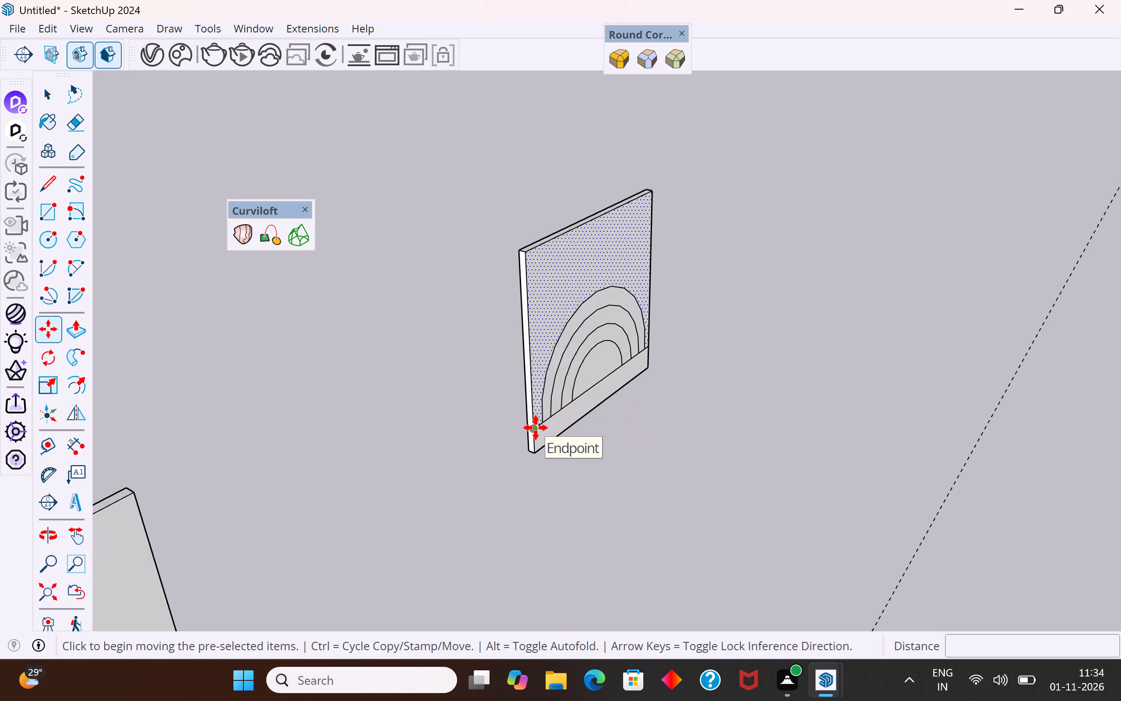
ctrl+click(536, 428)
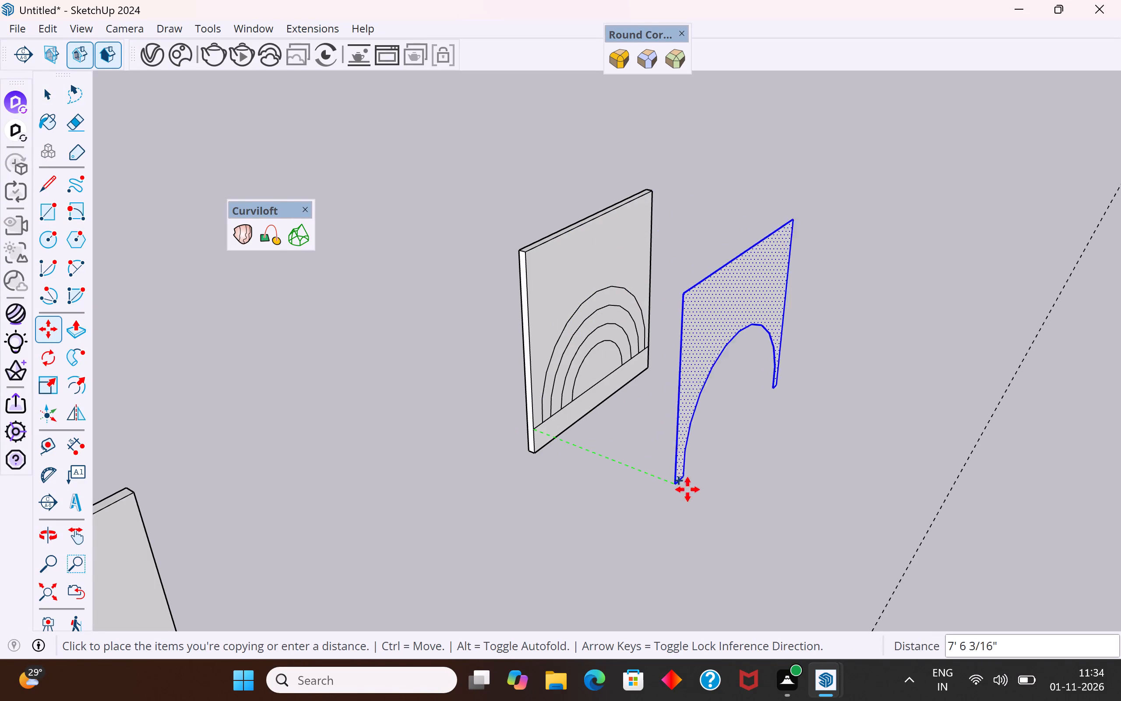
click(702, 489)
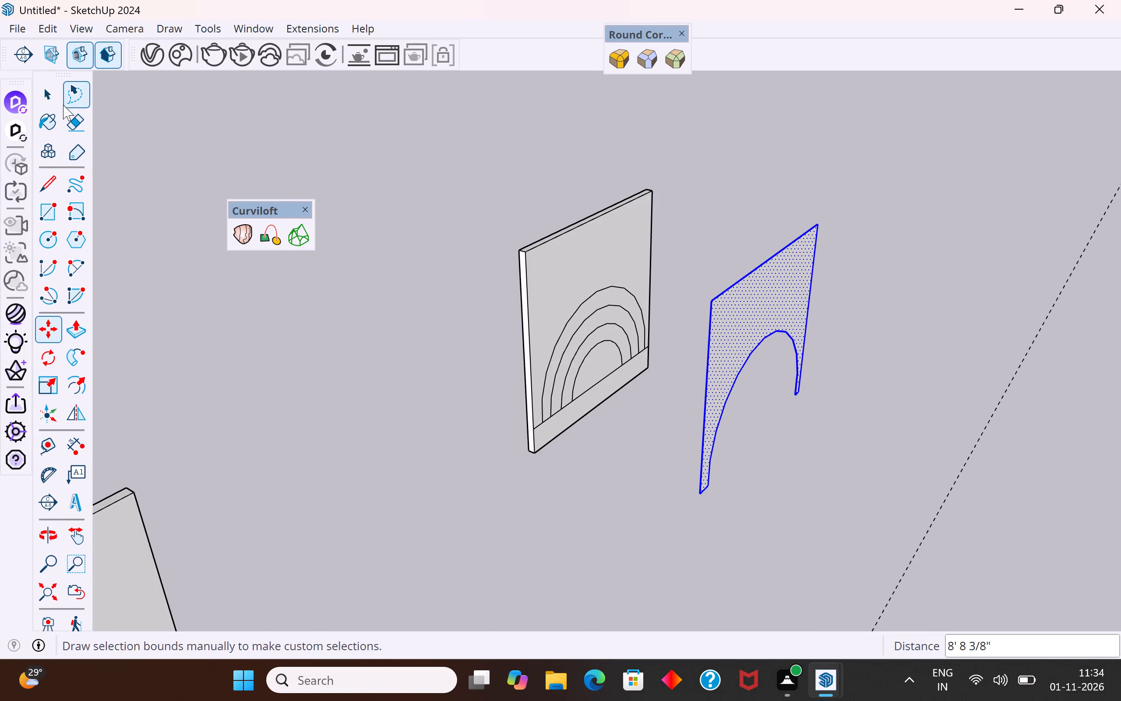
Draw a short guide line outward from the lower outer corner of the copied face's near leg.
click(54, 89)
click(54, 187)
scroll(798, 293, down, 6)
scroll(796, 443, up, 2)
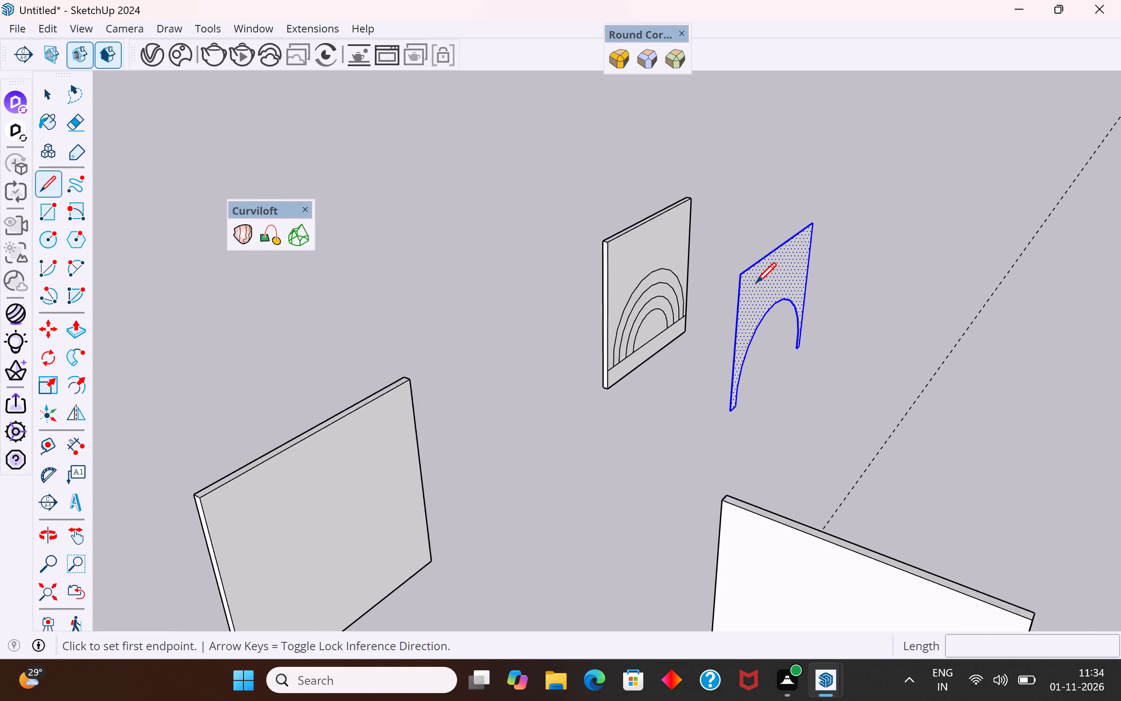
scroll(756, 283, up, 1)
middle_drag(835, 340, 761, 393)
scroll(722, 452, up, 8)
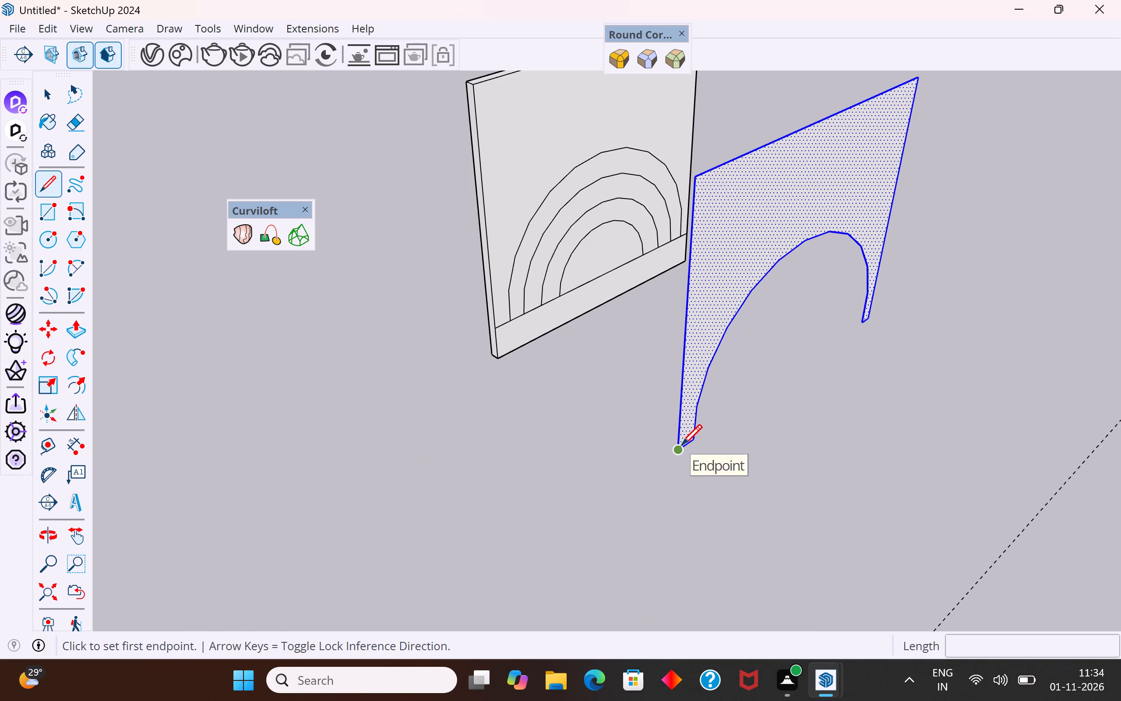
click(681, 445)
click(722, 472)
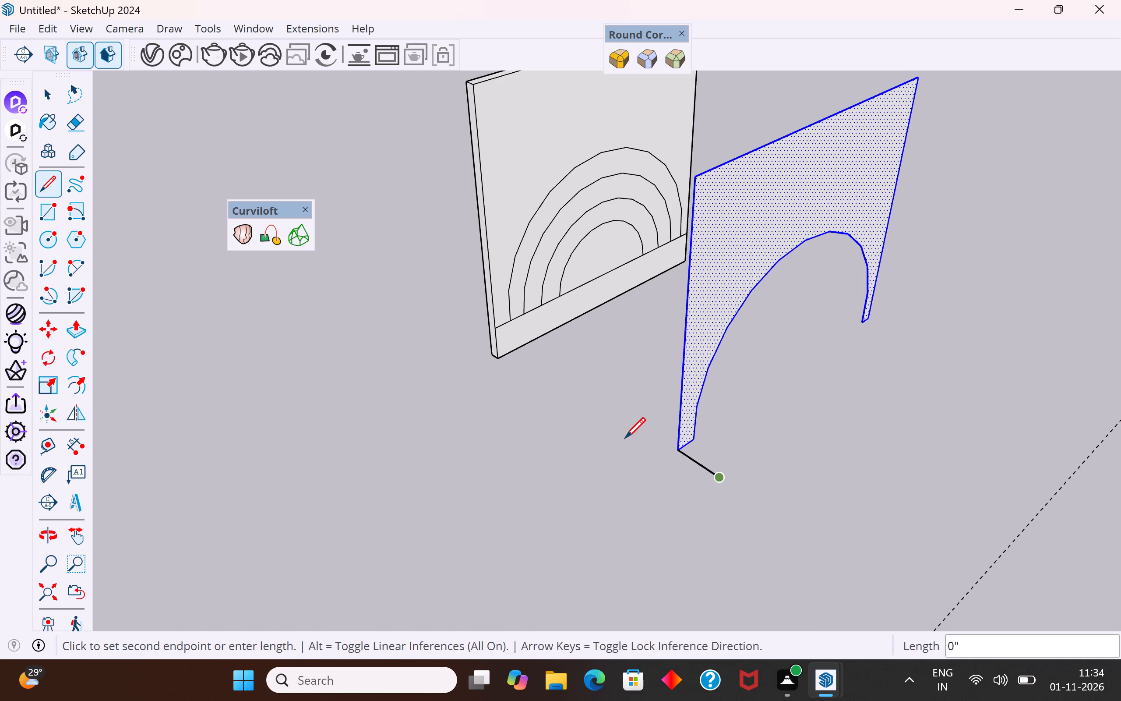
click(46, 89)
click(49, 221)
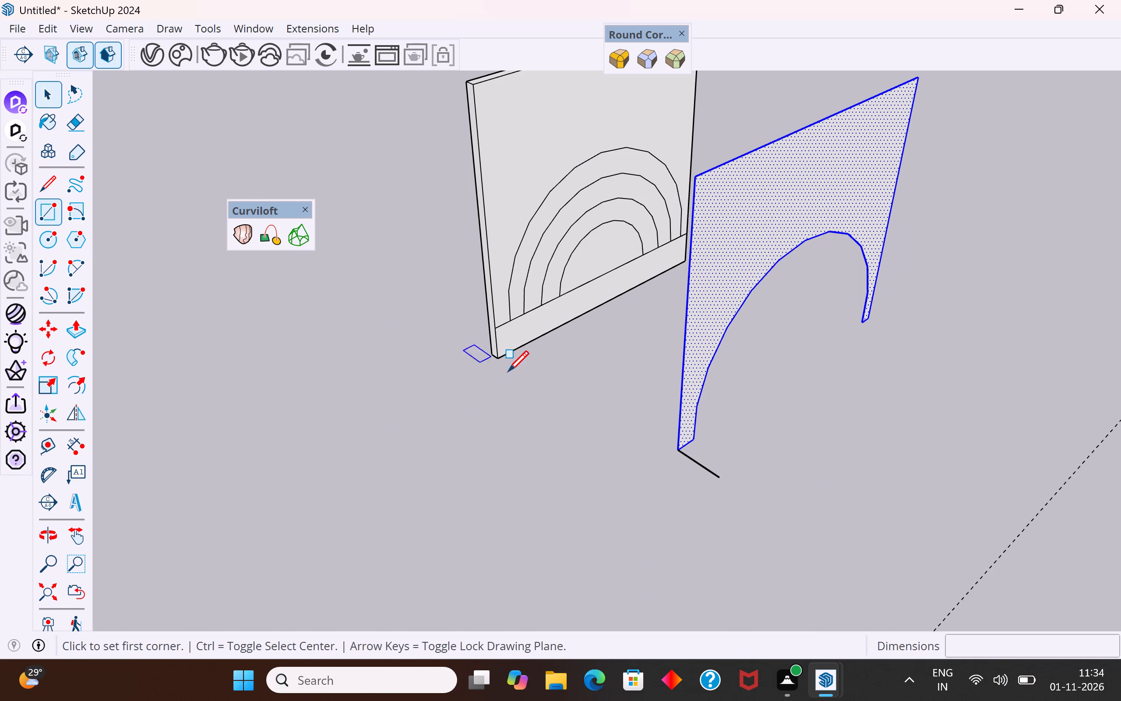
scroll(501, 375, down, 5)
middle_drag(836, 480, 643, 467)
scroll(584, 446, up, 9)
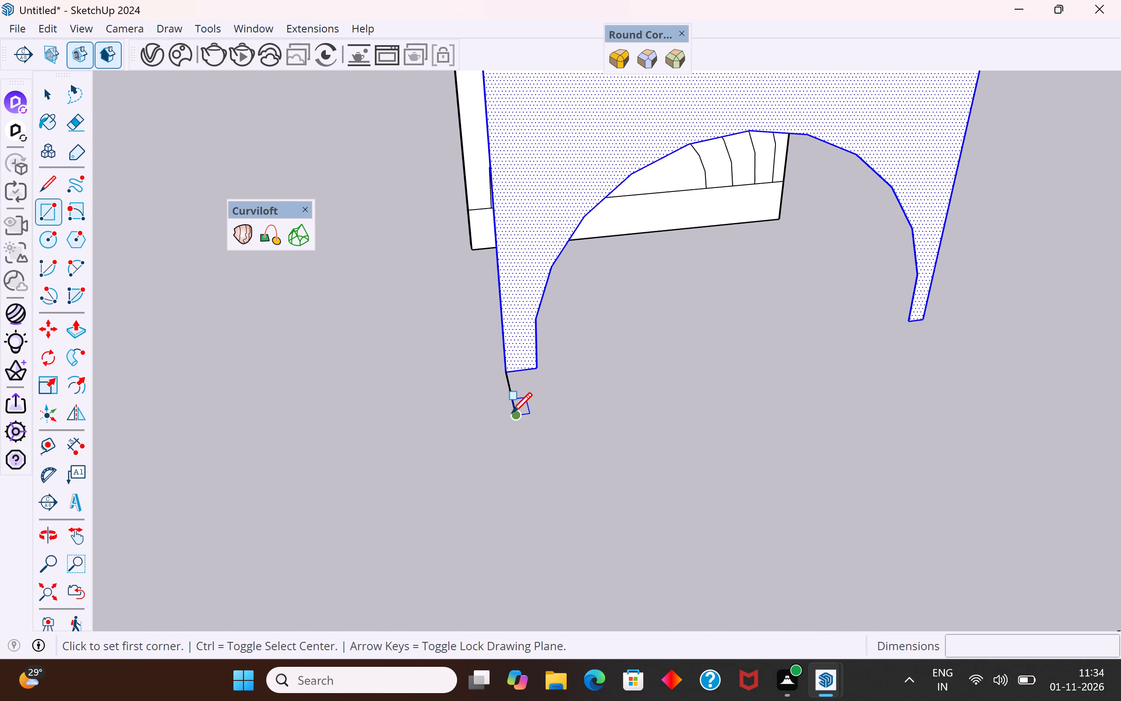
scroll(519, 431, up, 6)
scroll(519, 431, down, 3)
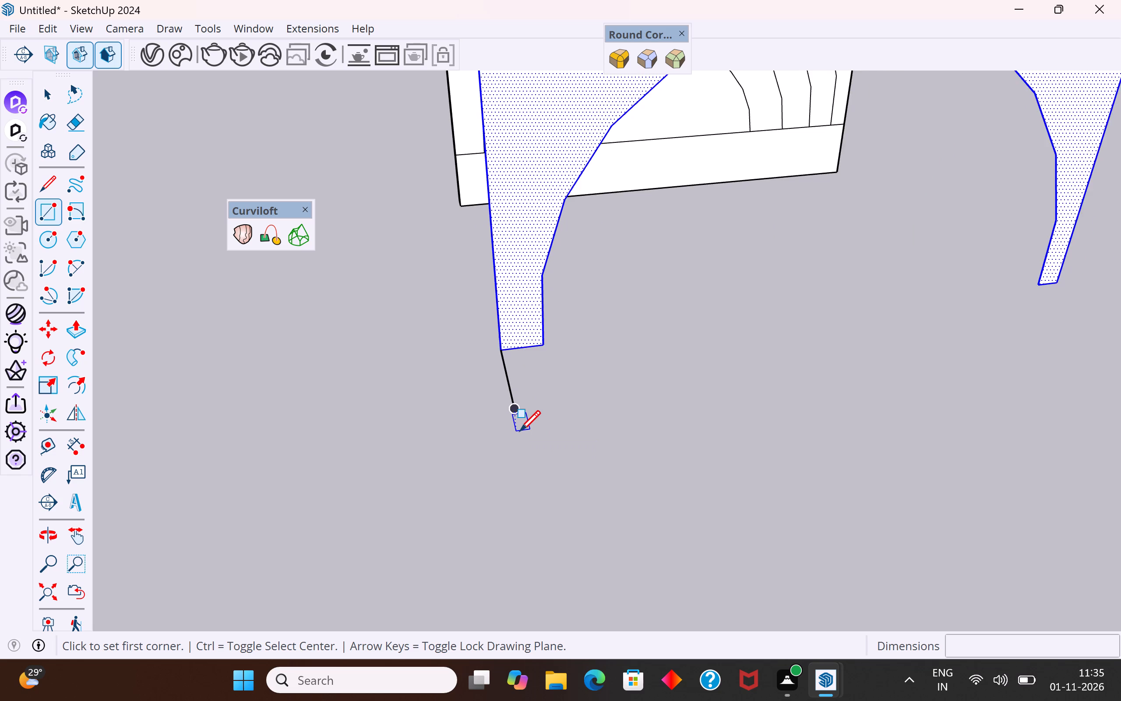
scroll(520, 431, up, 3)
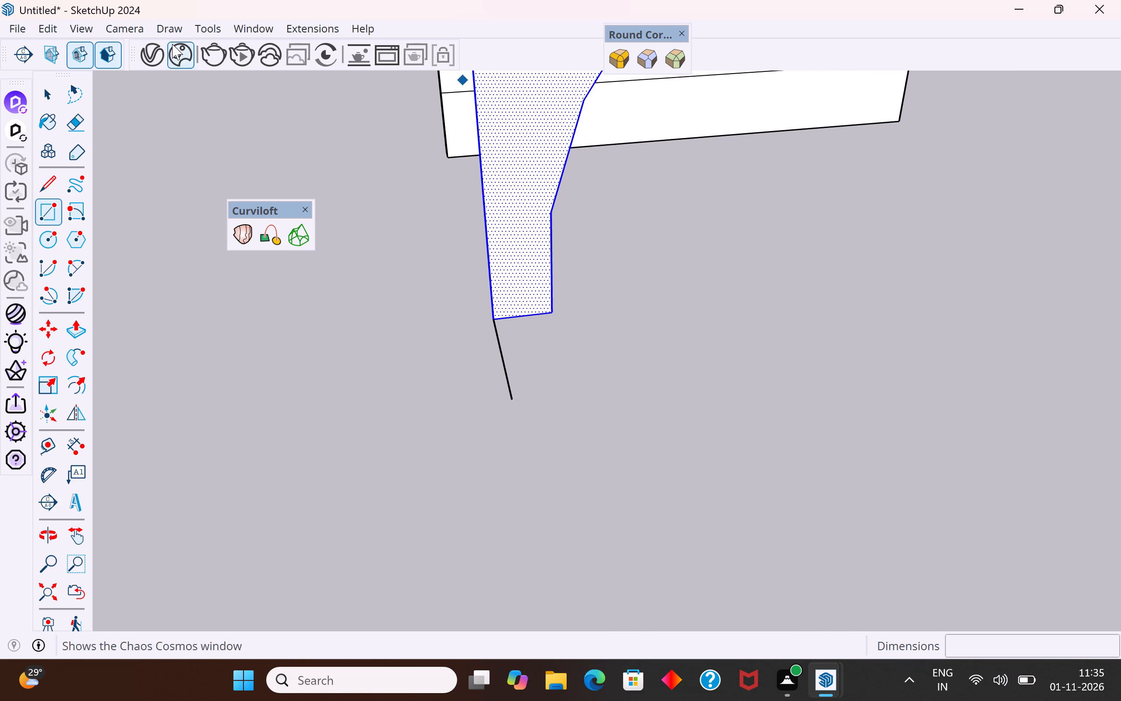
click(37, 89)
Draw a half-round profile at the guide line's free end: a line about 9/16" long closed by an arc with a 5/16" bulge.
click(49, 179)
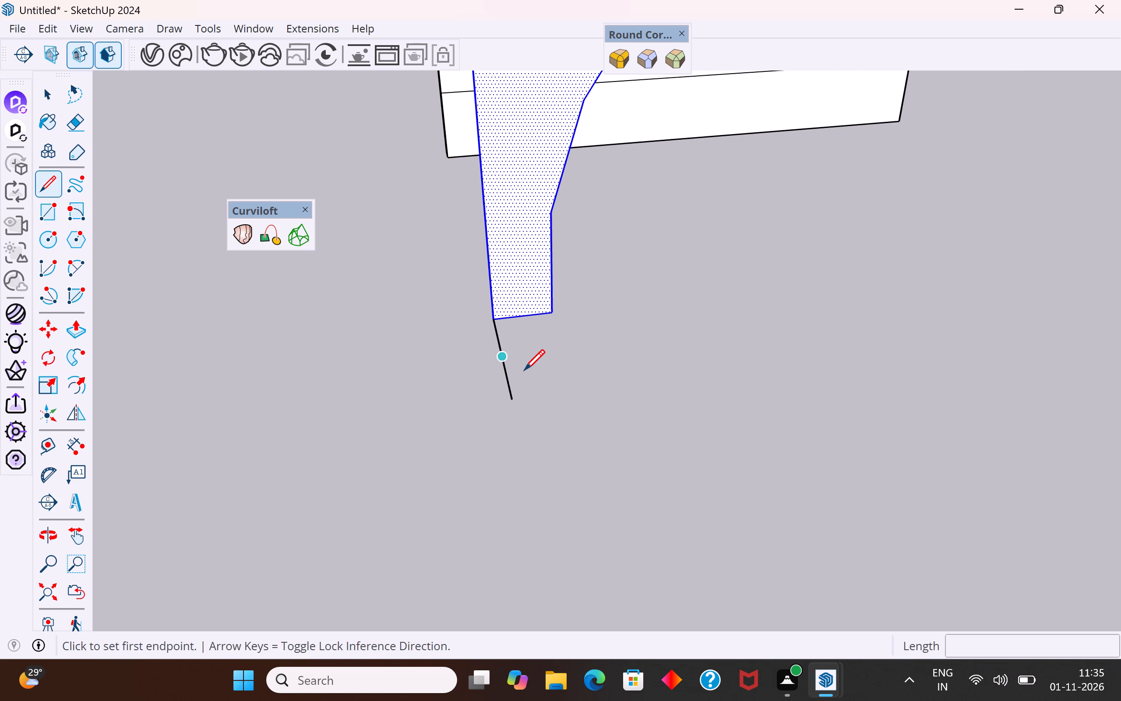
scroll(524, 370, up, 8)
scroll(488, 466, up, 3)
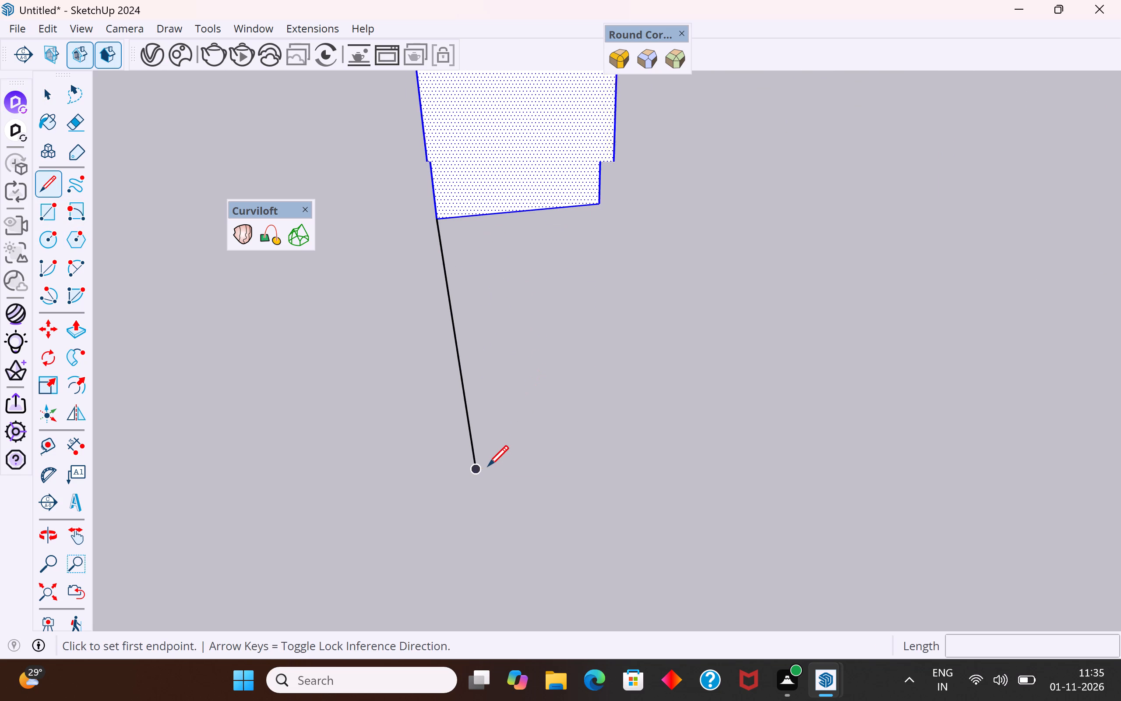
scroll(488, 466, up, 1)
click(460, 477)
click(503, 467)
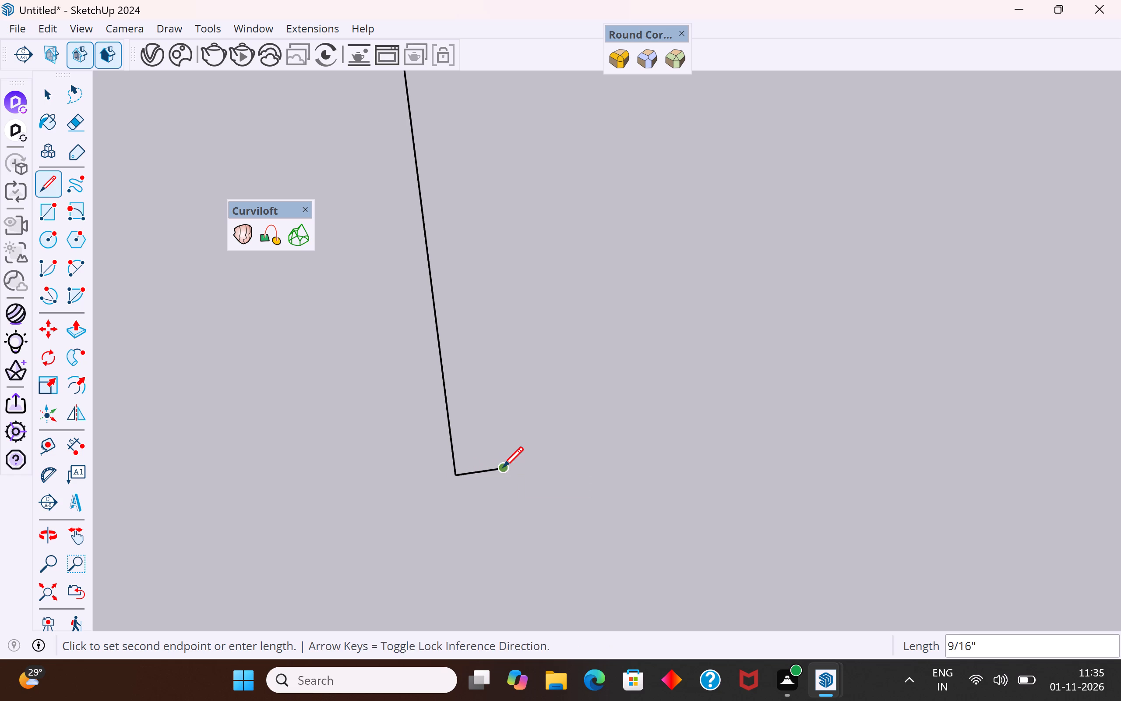
click(50, 88)
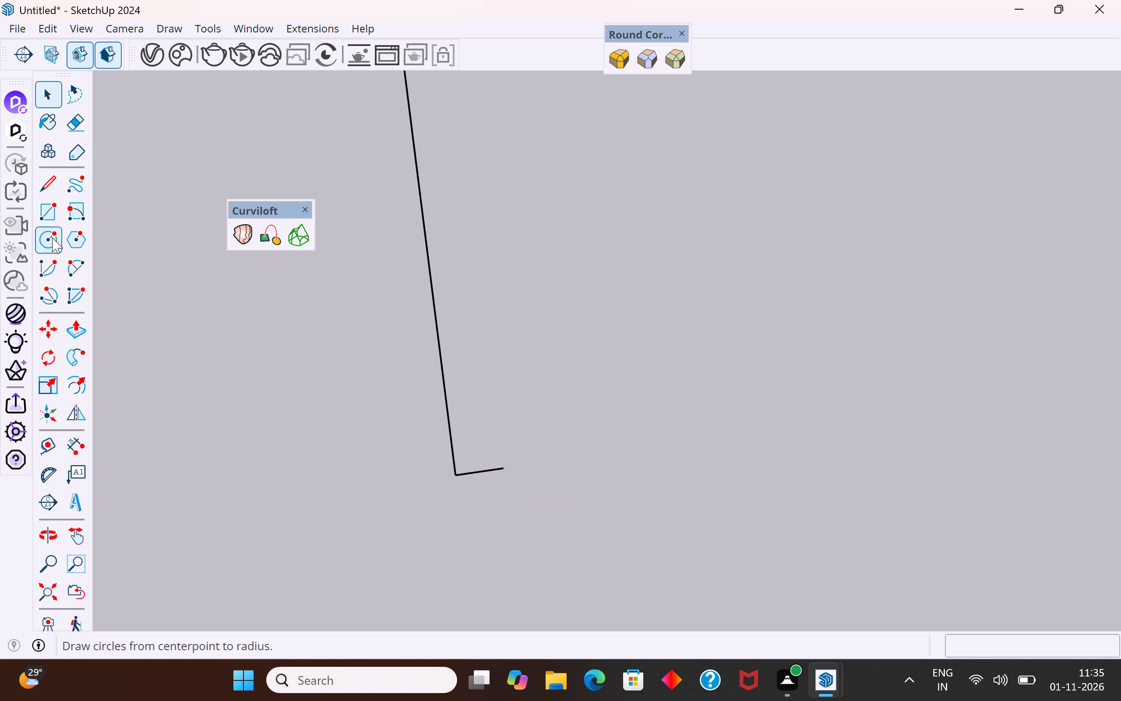
click(76, 266)
scroll(425, 461, up, 4)
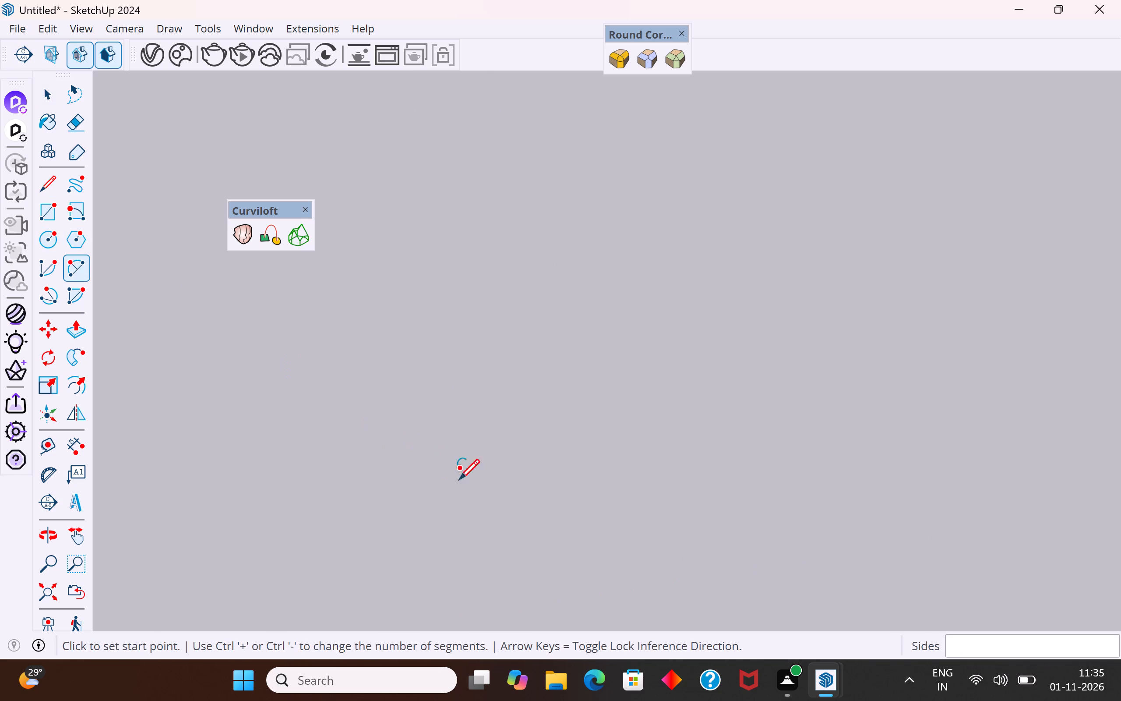
scroll(474, 486, down, 4)
click(521, 507)
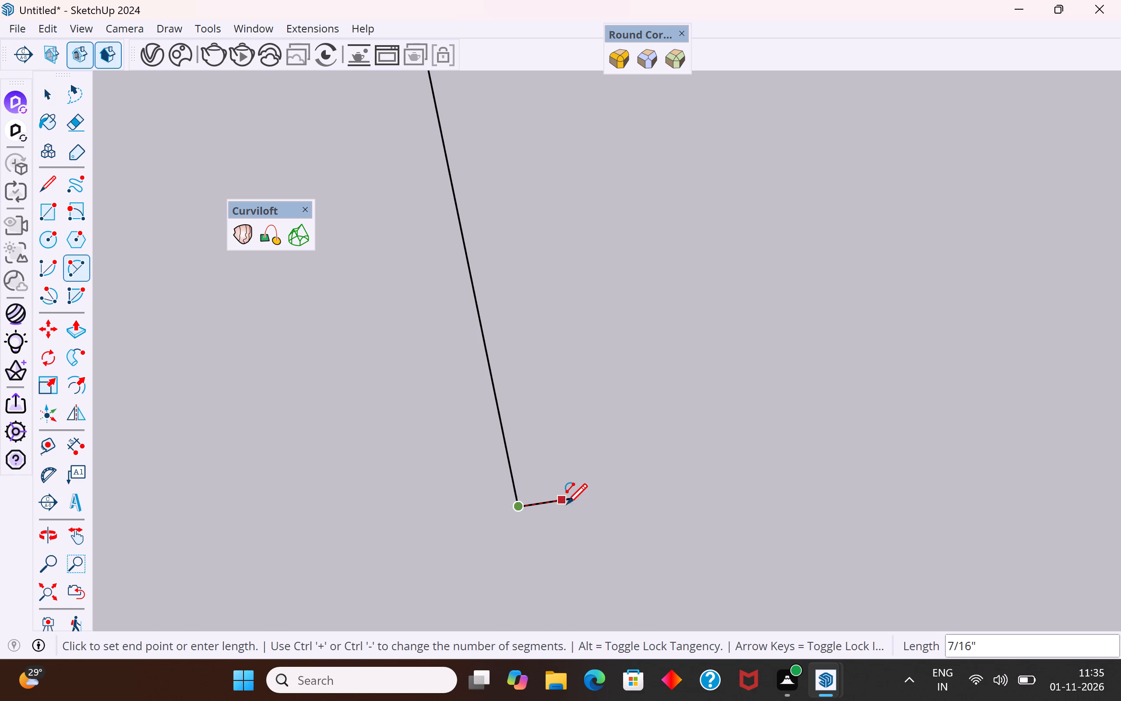
click(571, 503)
click(557, 523)
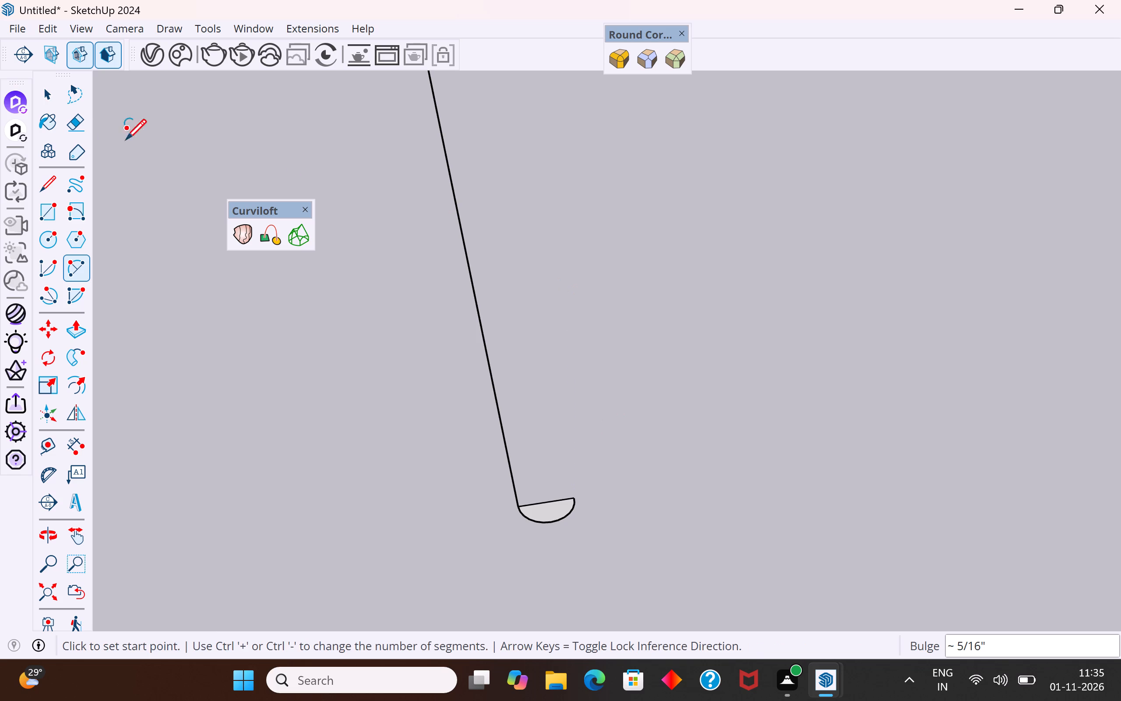
Erase the guide line joining the copied face's corner to the half-round profile.
click(46, 93)
click(75, 134)
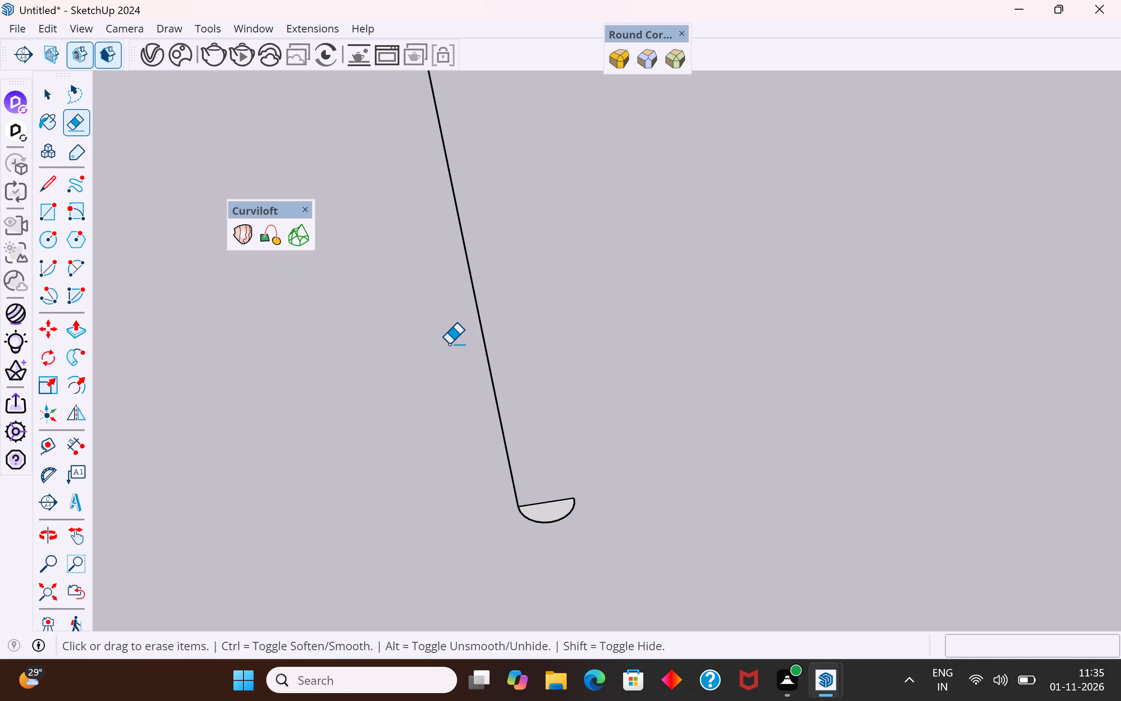
drag(449, 344, 661, 339)
scroll(685, 326, down, 4)
click(61, 89)
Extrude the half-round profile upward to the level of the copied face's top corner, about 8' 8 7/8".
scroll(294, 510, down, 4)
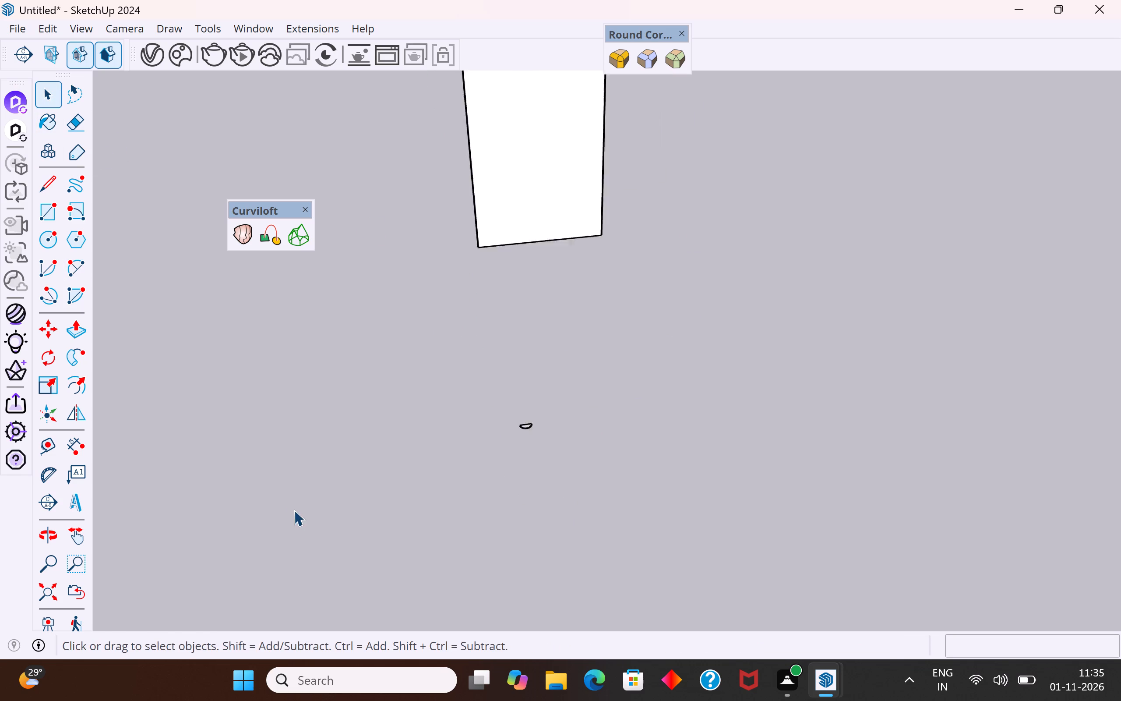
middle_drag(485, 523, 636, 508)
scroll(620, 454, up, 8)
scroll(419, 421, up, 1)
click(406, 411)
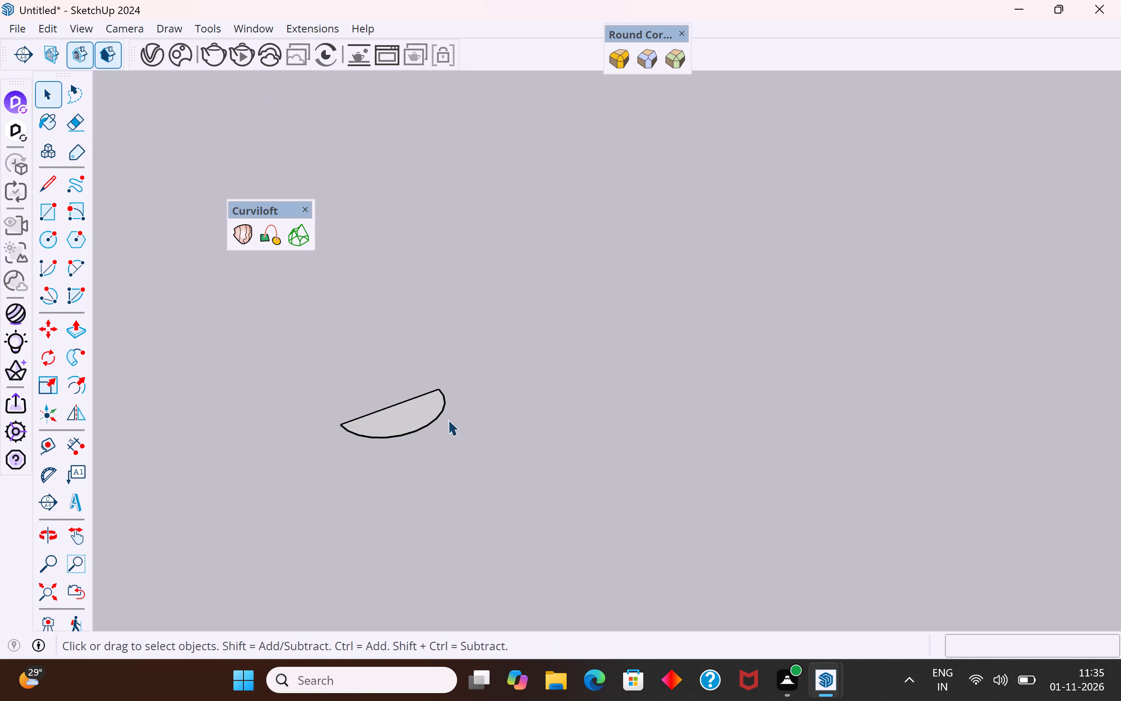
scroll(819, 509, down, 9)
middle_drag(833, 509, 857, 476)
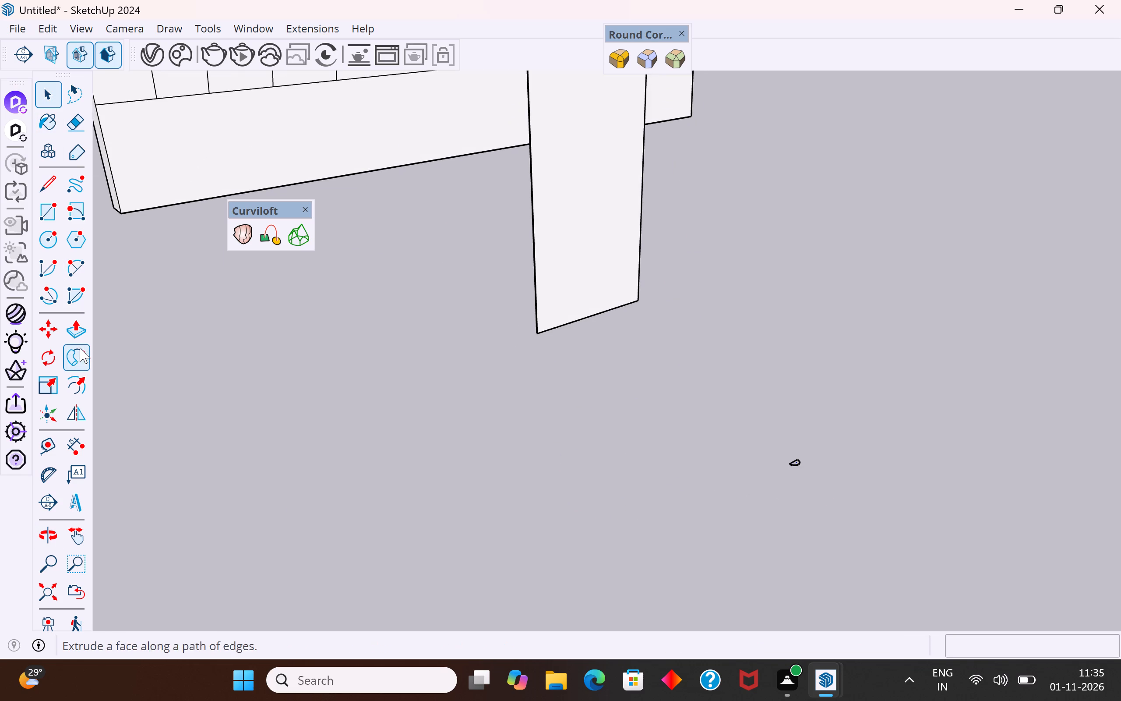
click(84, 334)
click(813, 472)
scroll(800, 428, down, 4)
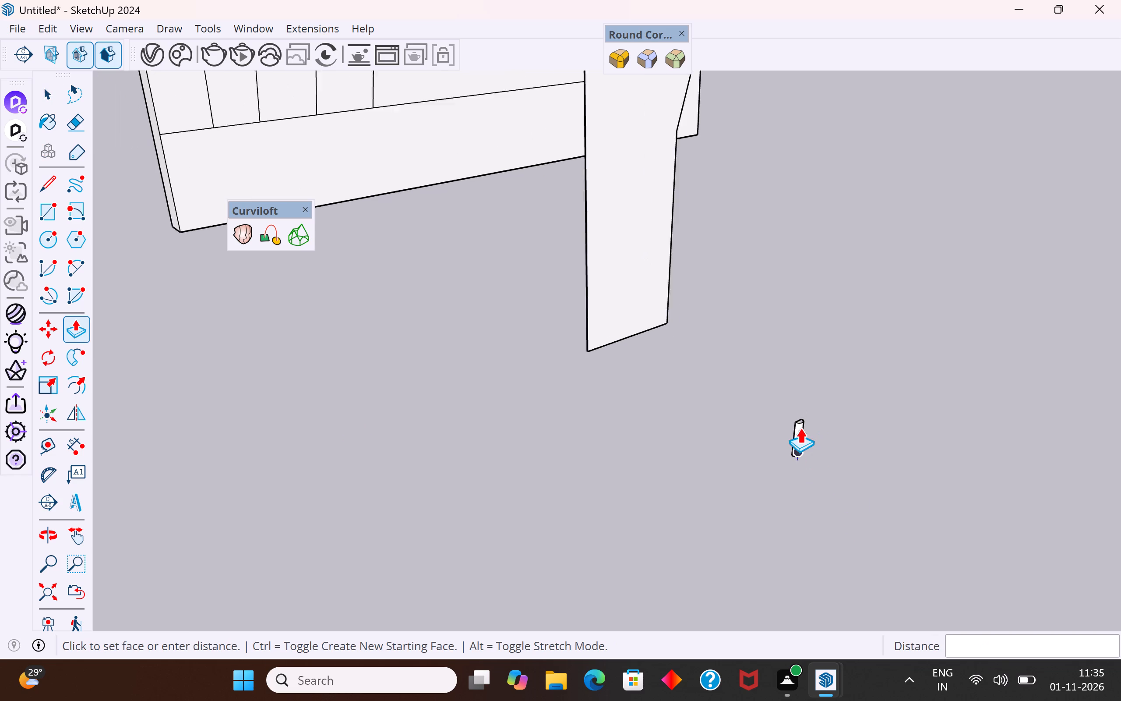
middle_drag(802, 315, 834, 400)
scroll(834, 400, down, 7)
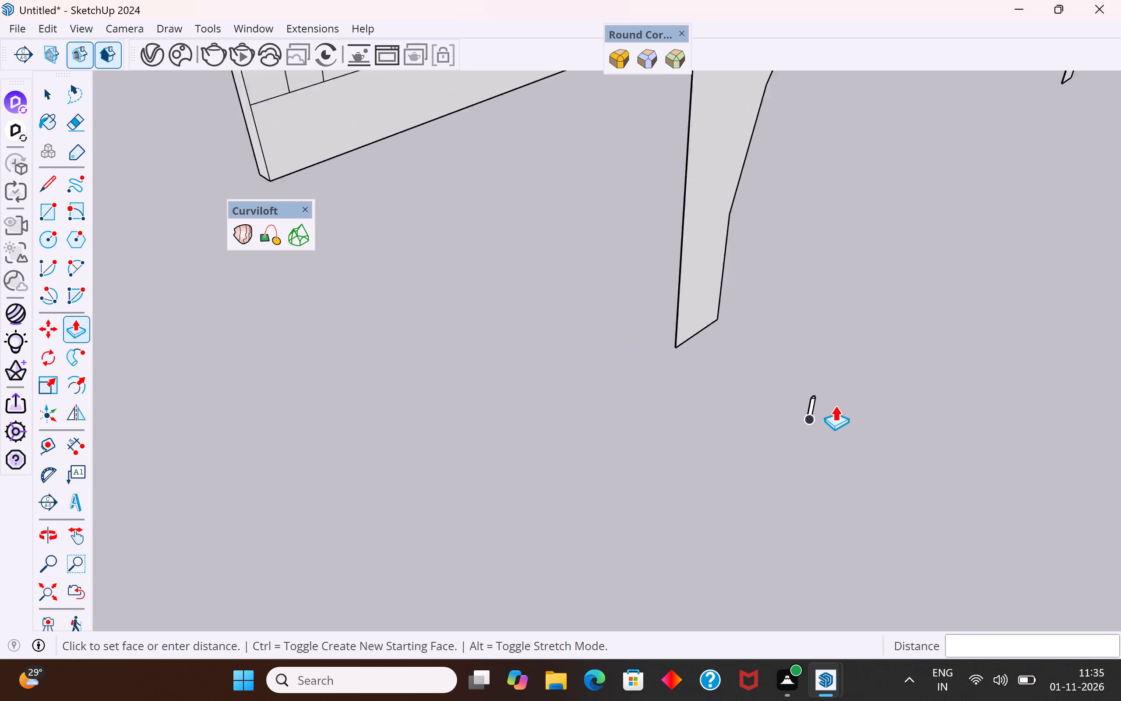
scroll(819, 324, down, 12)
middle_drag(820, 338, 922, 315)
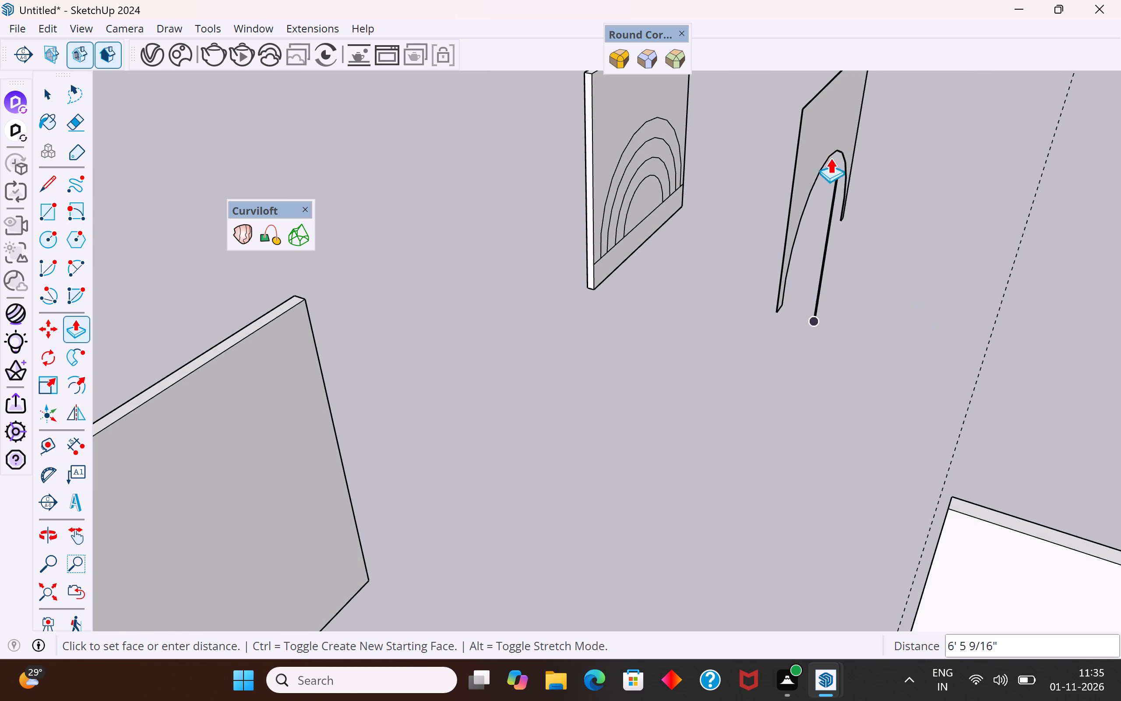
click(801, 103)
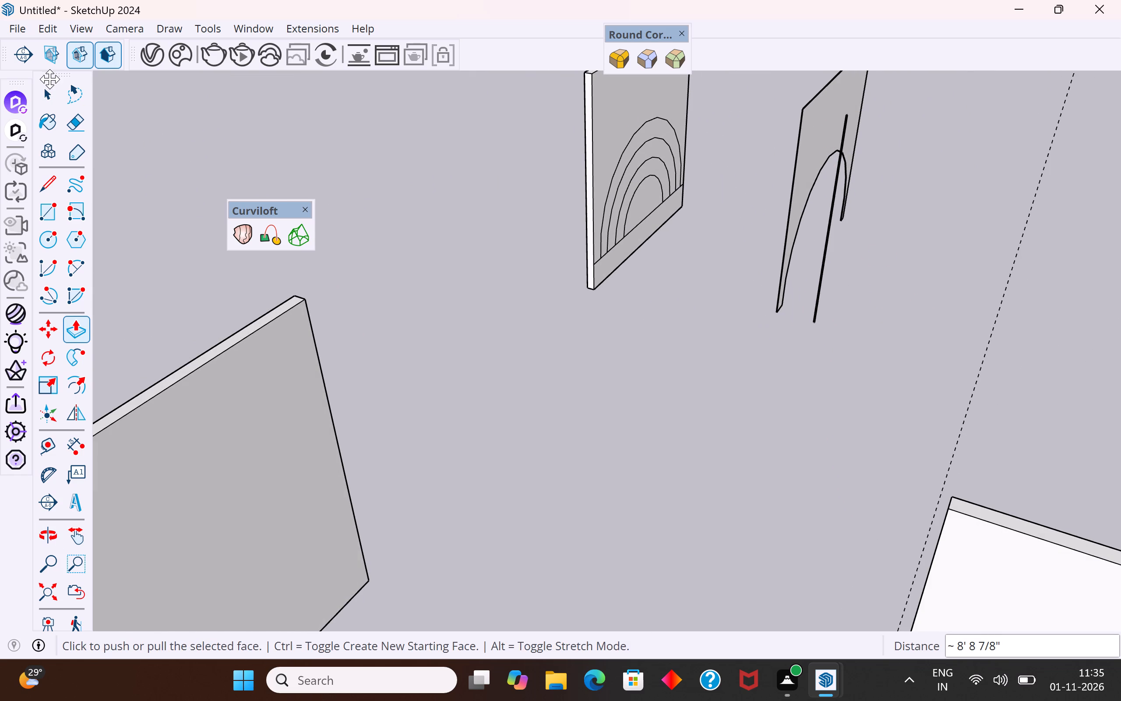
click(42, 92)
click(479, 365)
Undo the extrusion, the guide-line erasure and the half-round's arc, keeping the guide line and the profile's short base line.
middle_drag(897, 256, 539, 268)
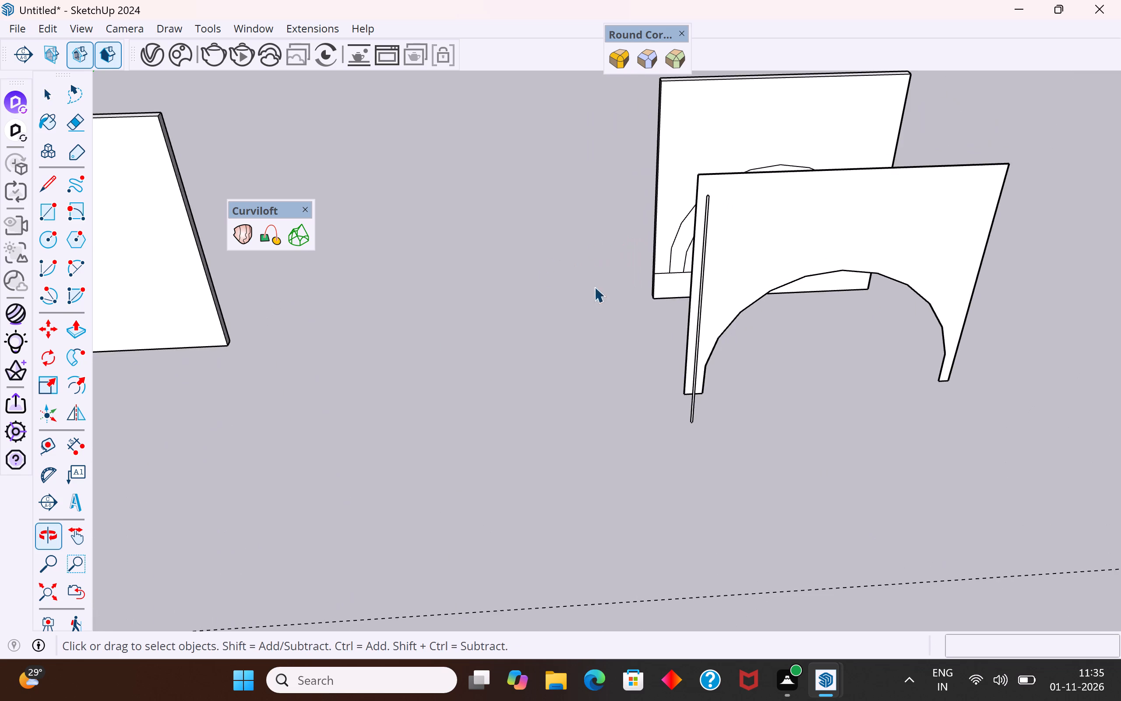
scroll(711, 354, up, 20)
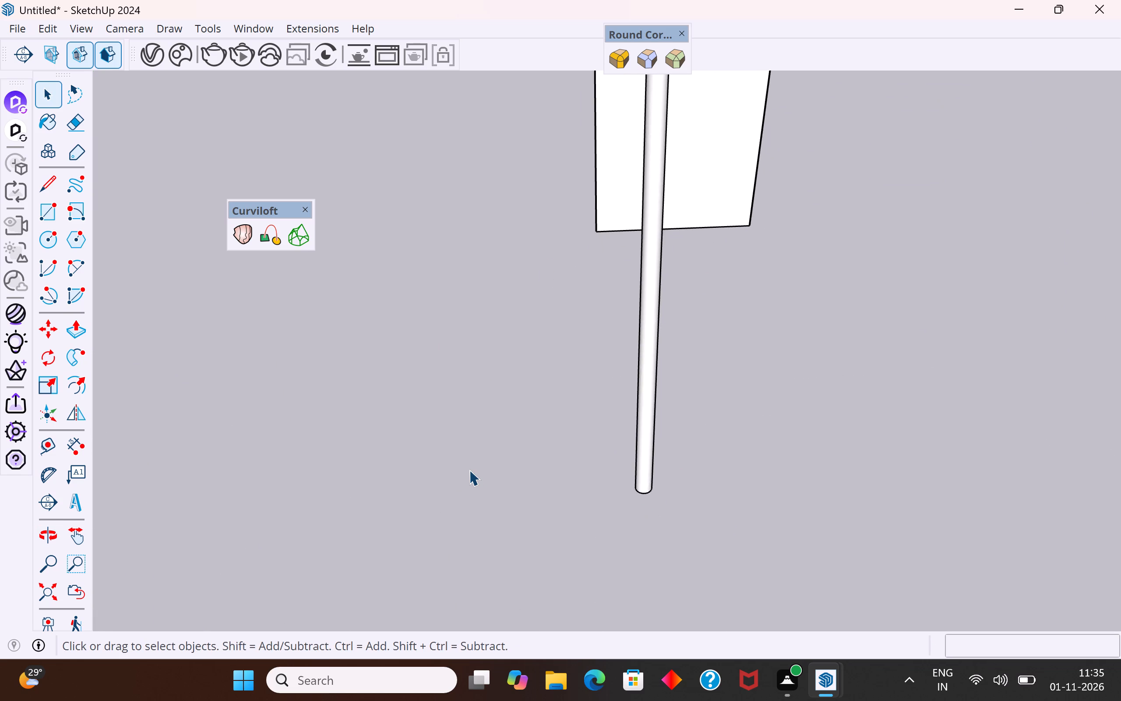
scroll(467, 470, down, 10)
scroll(511, 473, up, 3)
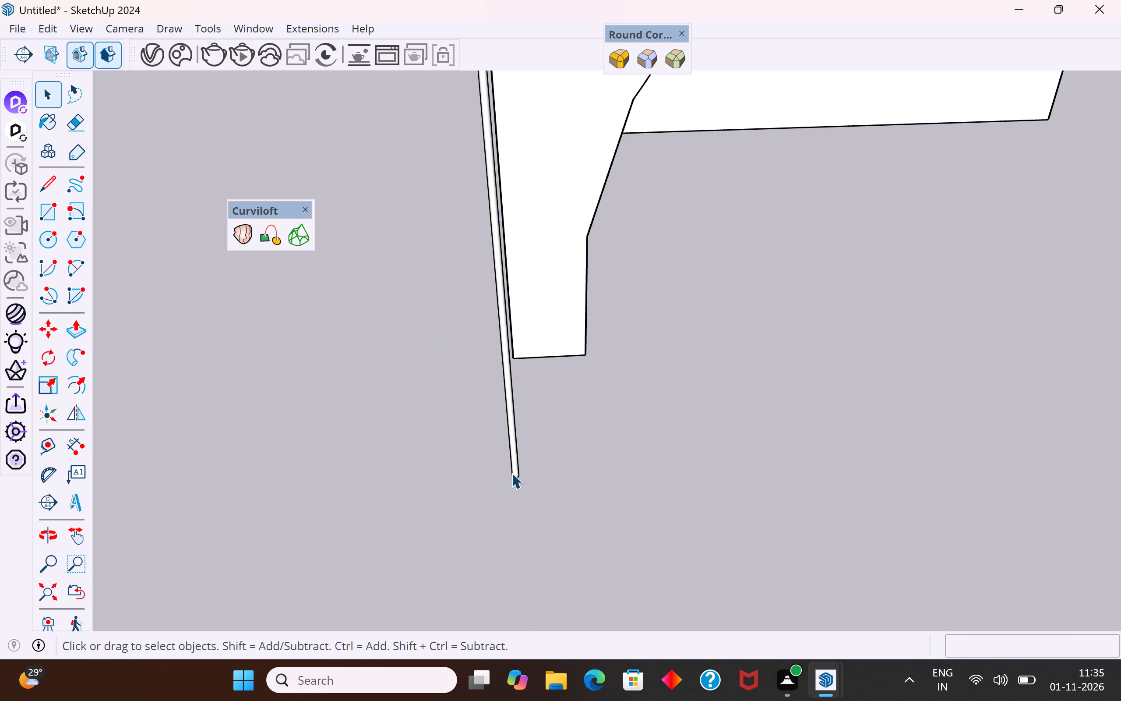
scroll(516, 476, up, 4)
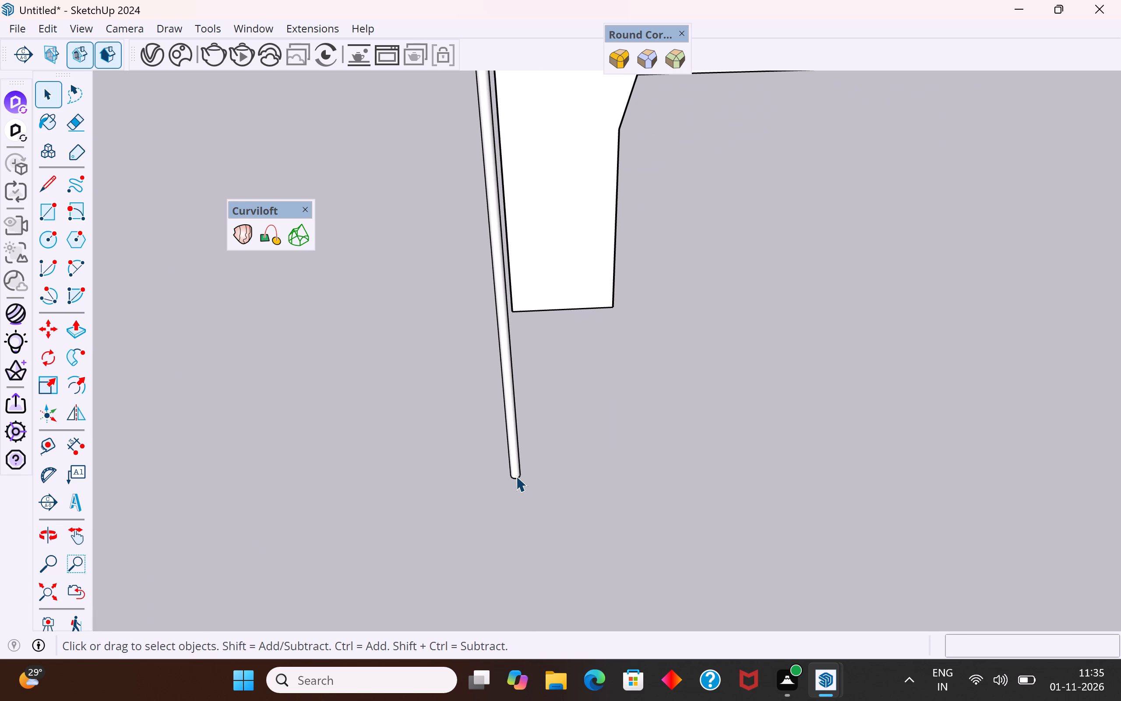
key(ctrl+z)
scroll(517, 489, up, 1)
key(ctrl+z)
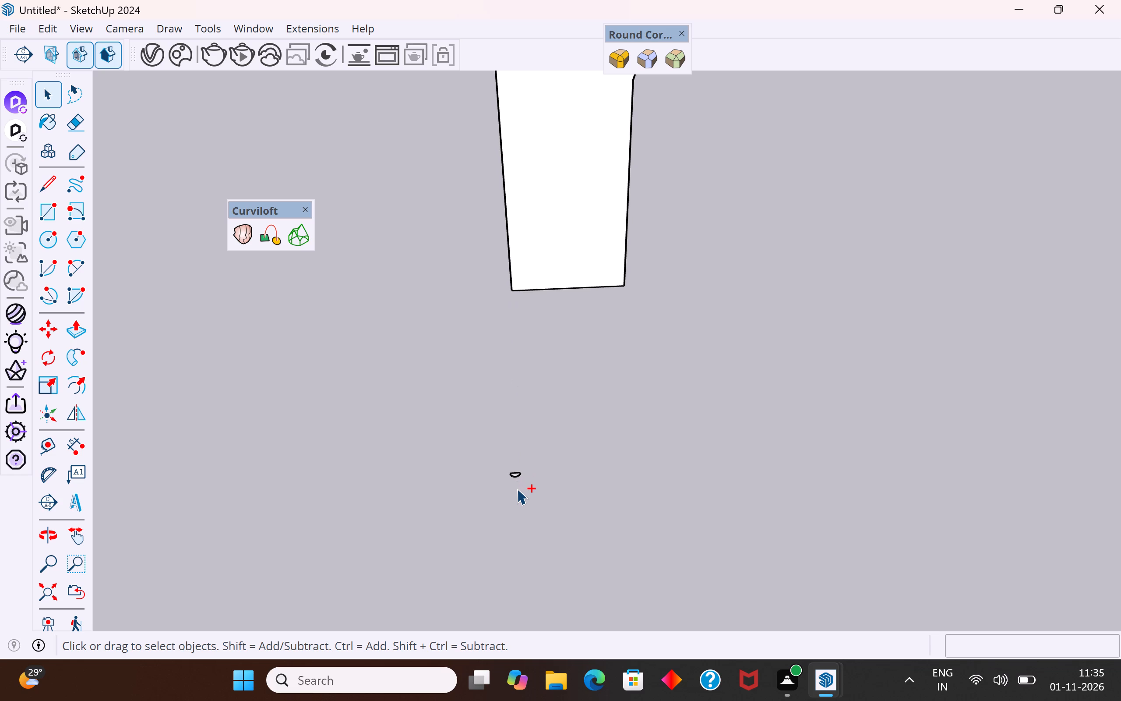
key(ctrl+z)
key(ctrl+z)
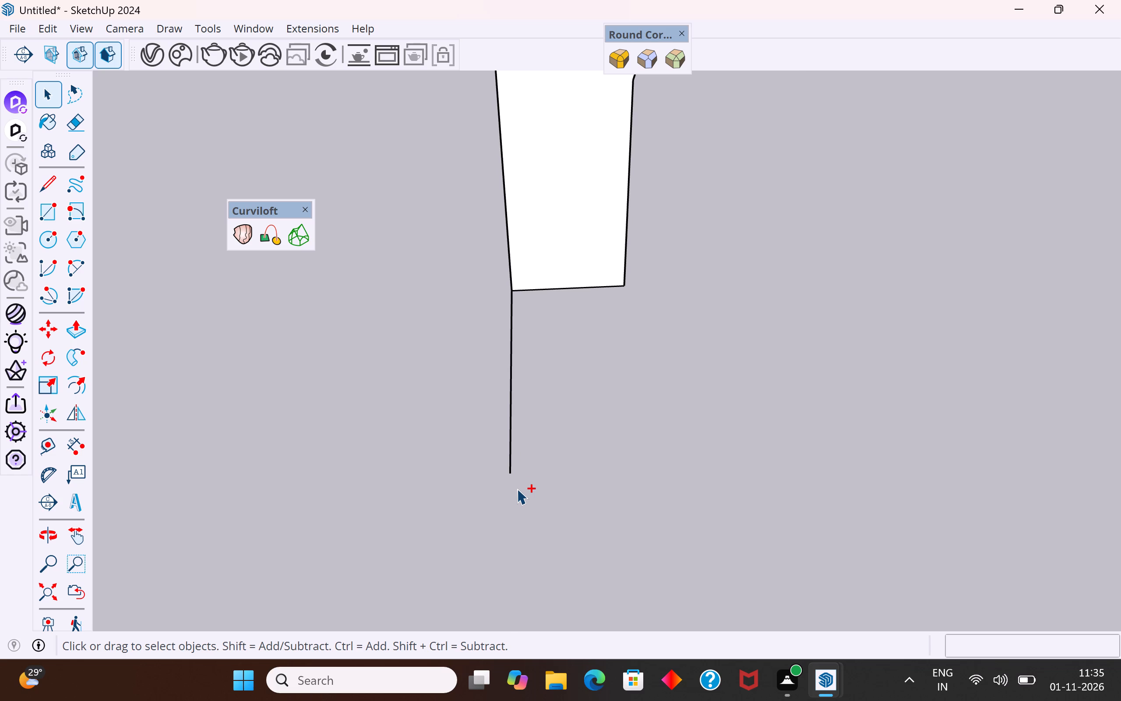
key(ctrl+y)
Delete the guide line joining the copied face's lower corner to the short base line.
scroll(517, 489, up, 4)
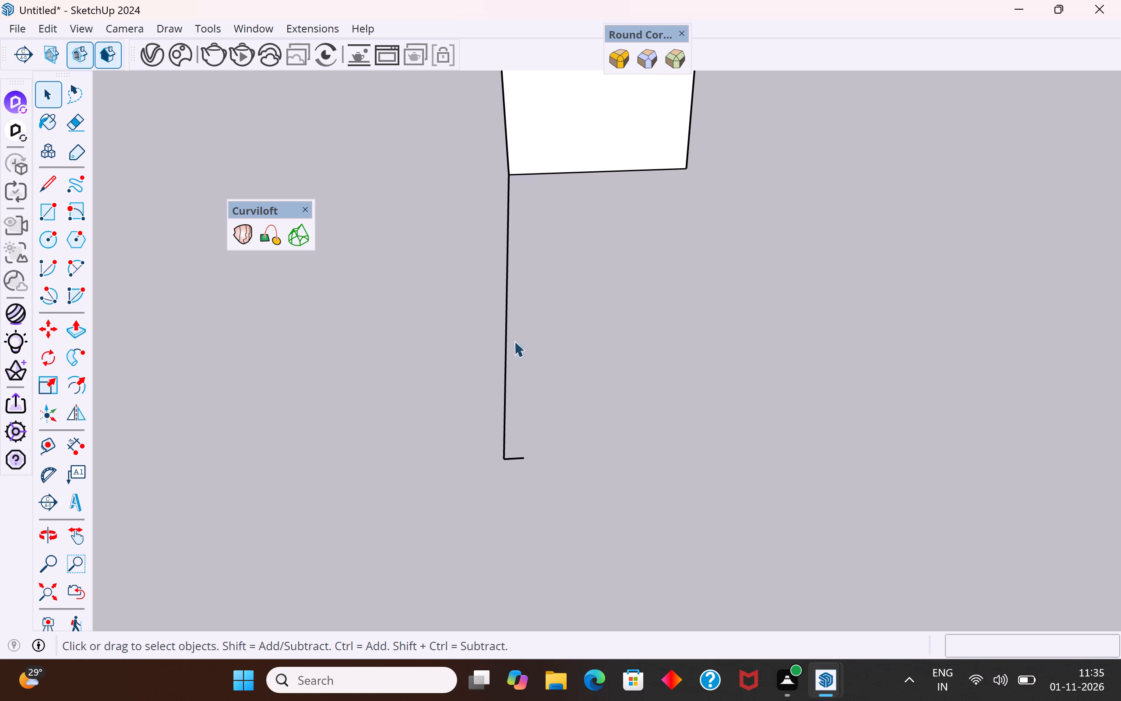
drag(525, 342, 411, 406)
key(Delete)
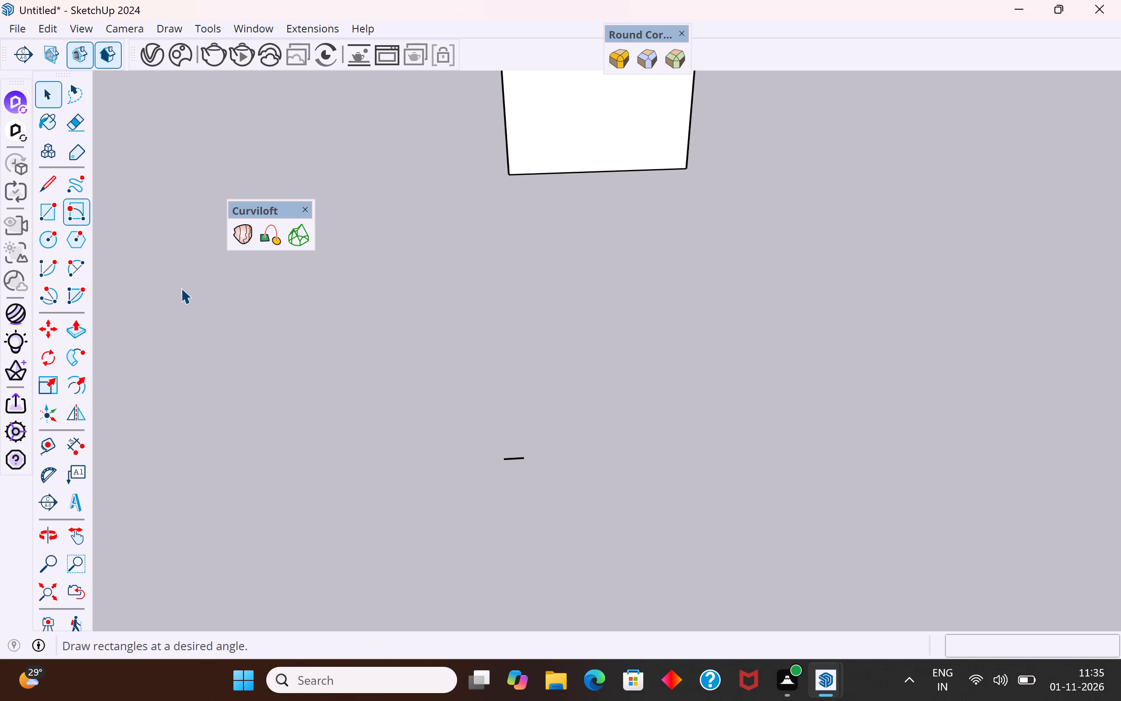
Extend the short base line from its free end in the same direction to about 1 1/8" overall.
click(50, 191)
scroll(552, 439, up, 5)
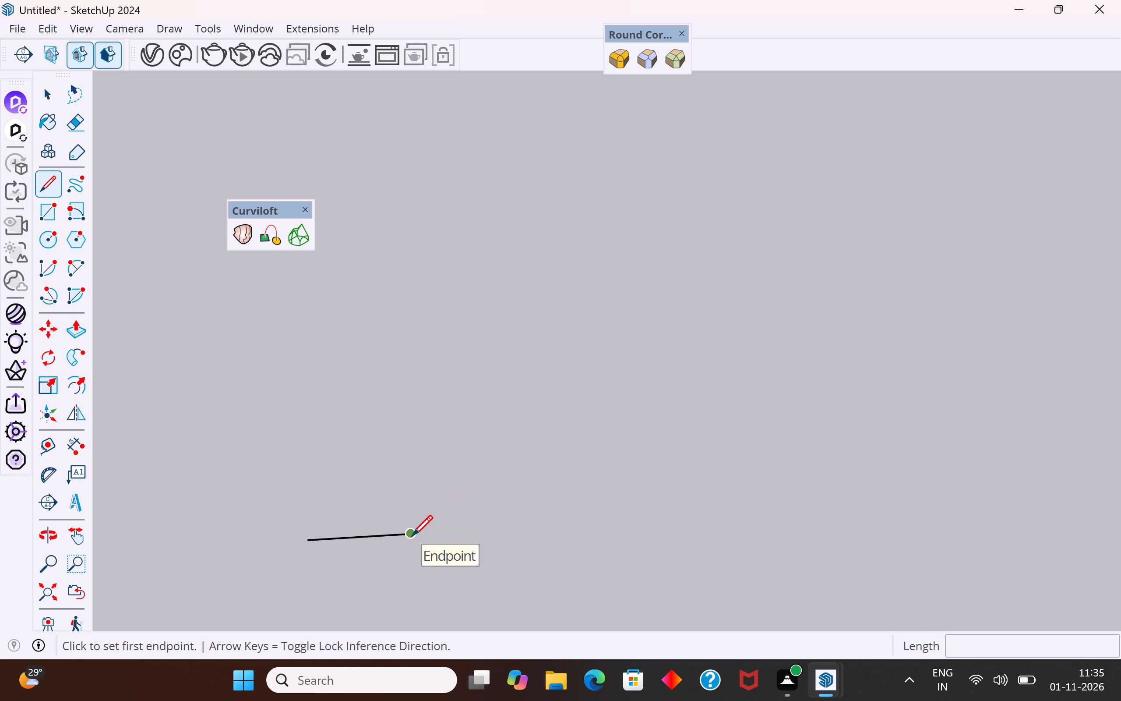
click(412, 535)
click(507, 527)
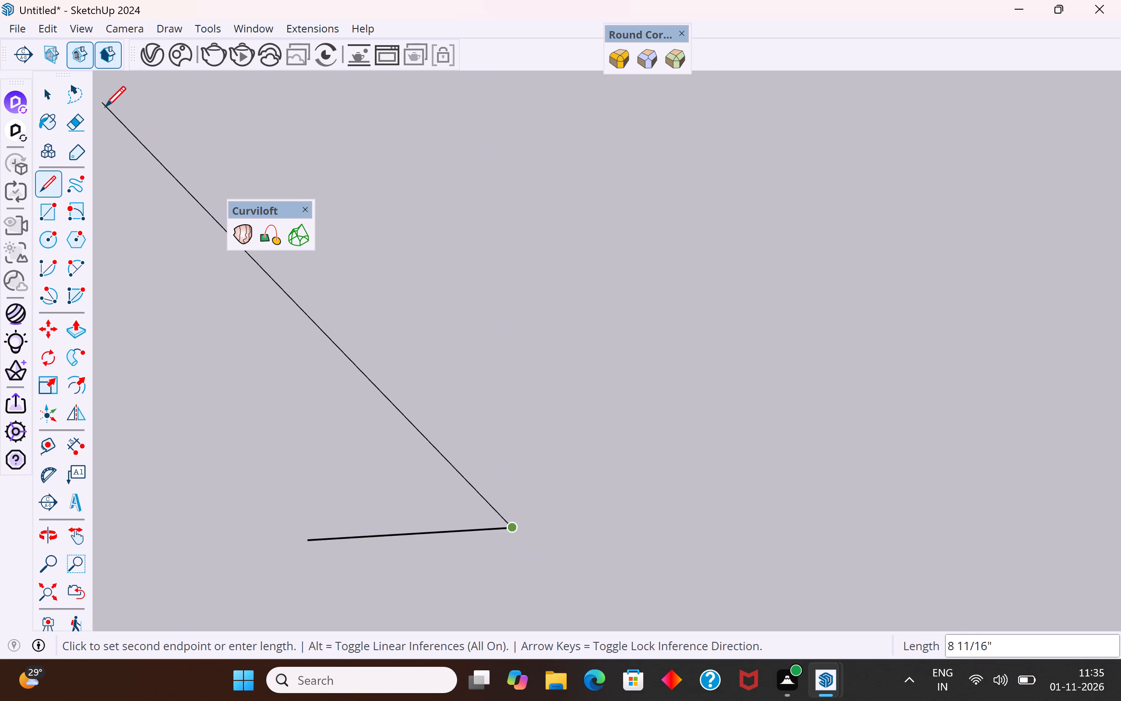
click(47, 101)
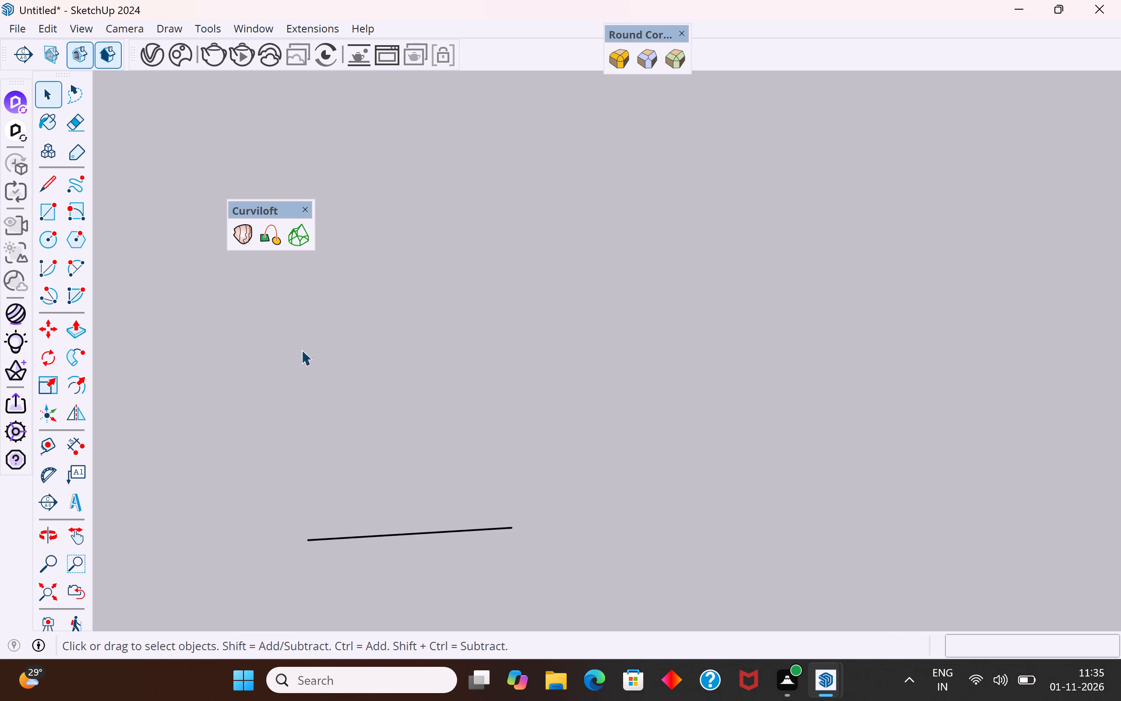
Close the extended base line with a horizontal two-point arc bulging about 11/16" away from the copied face.
scroll(253, 350, down, 4)
click(77, 264)
scroll(694, 439, down, 3)
scroll(440, 411, up, 2)
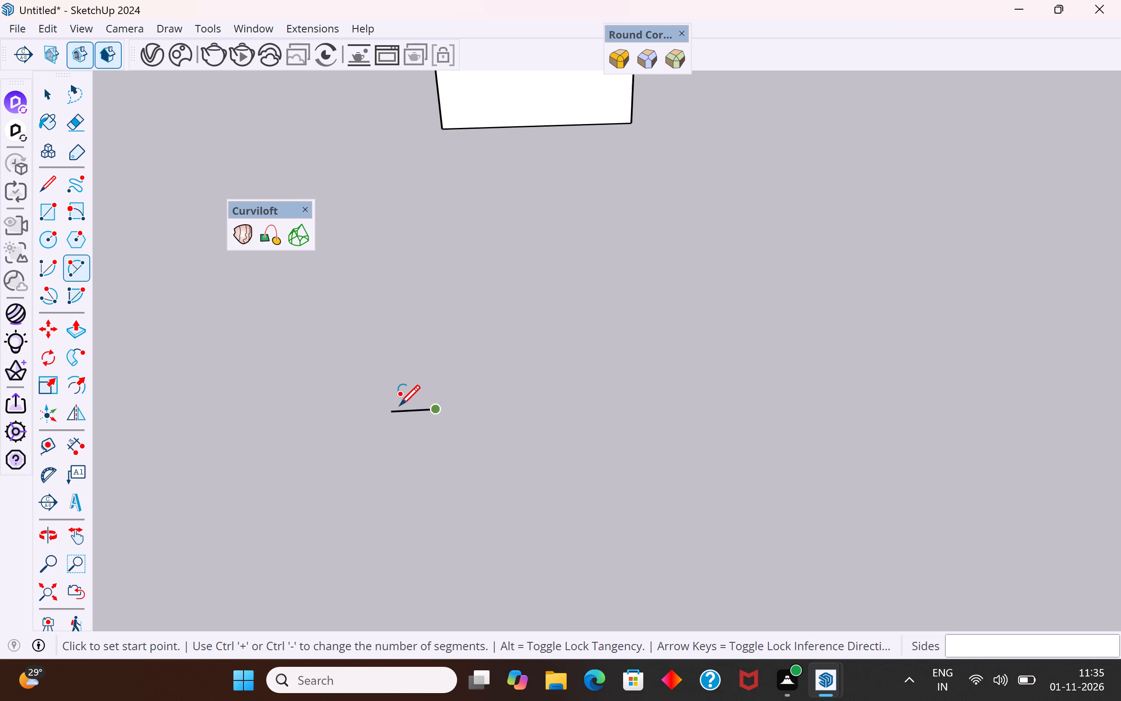
scroll(399, 405, up, 6)
scroll(381, 452, down, 2)
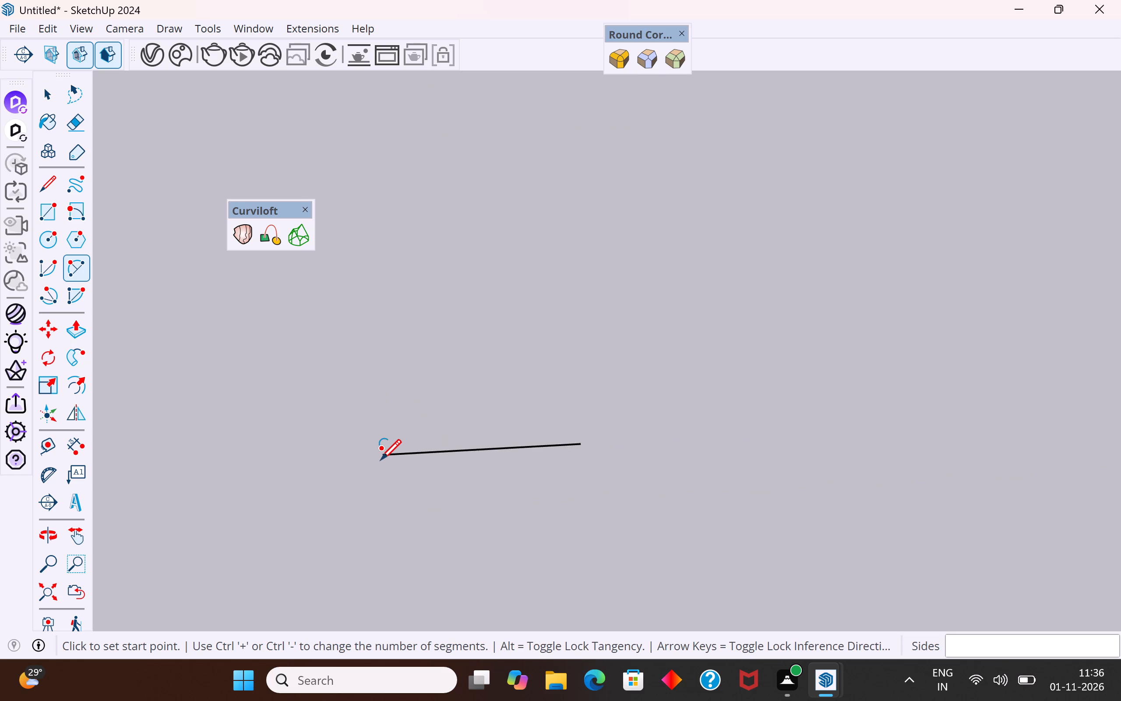
click(388, 455)
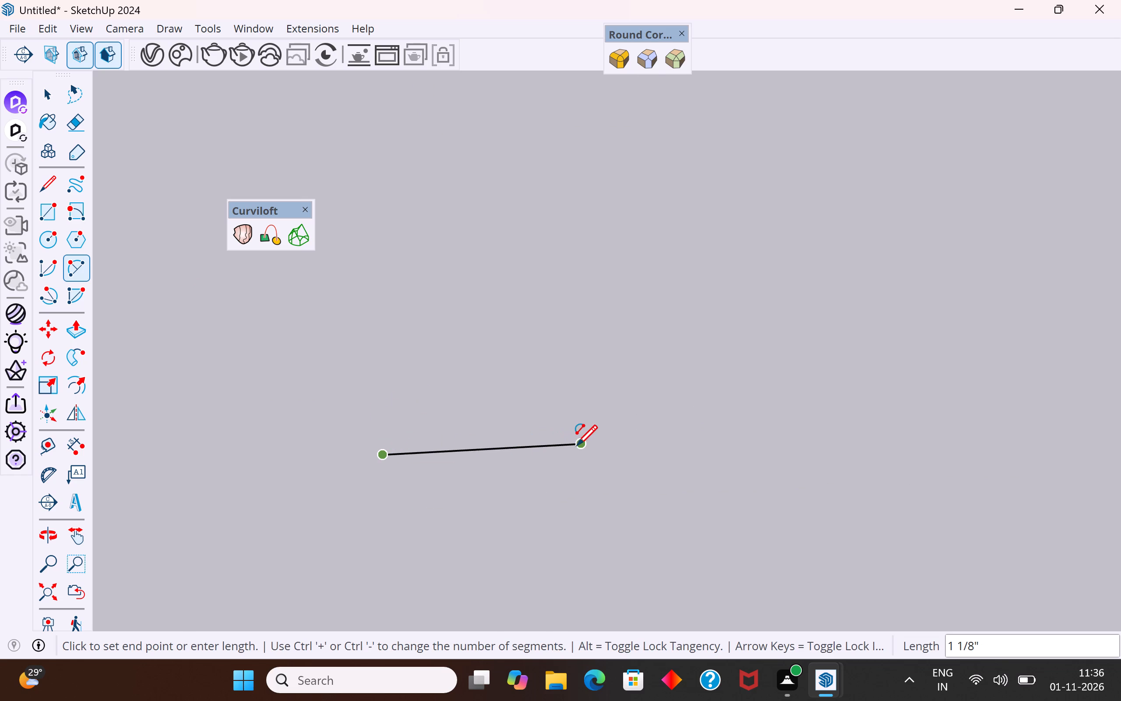
click(578, 445)
scroll(519, 520, down, 12)
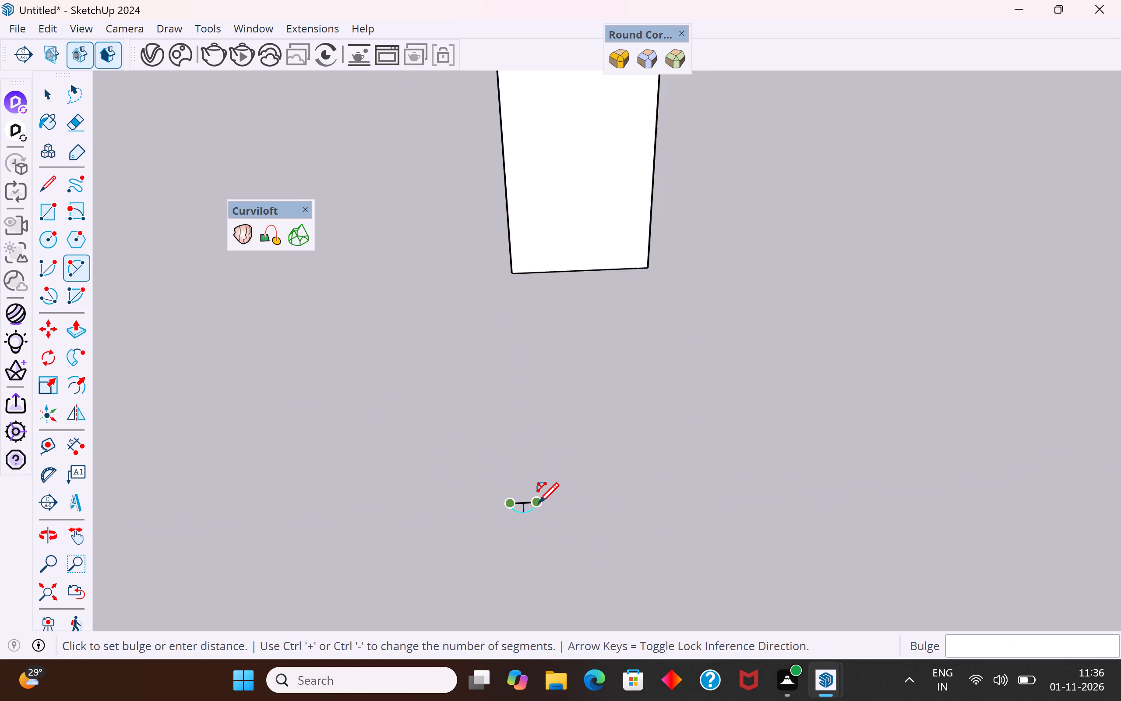
middle_drag(538, 503, 818, 487)
scroll(748, 474, up, 5)
scroll(733, 475, down, 1)
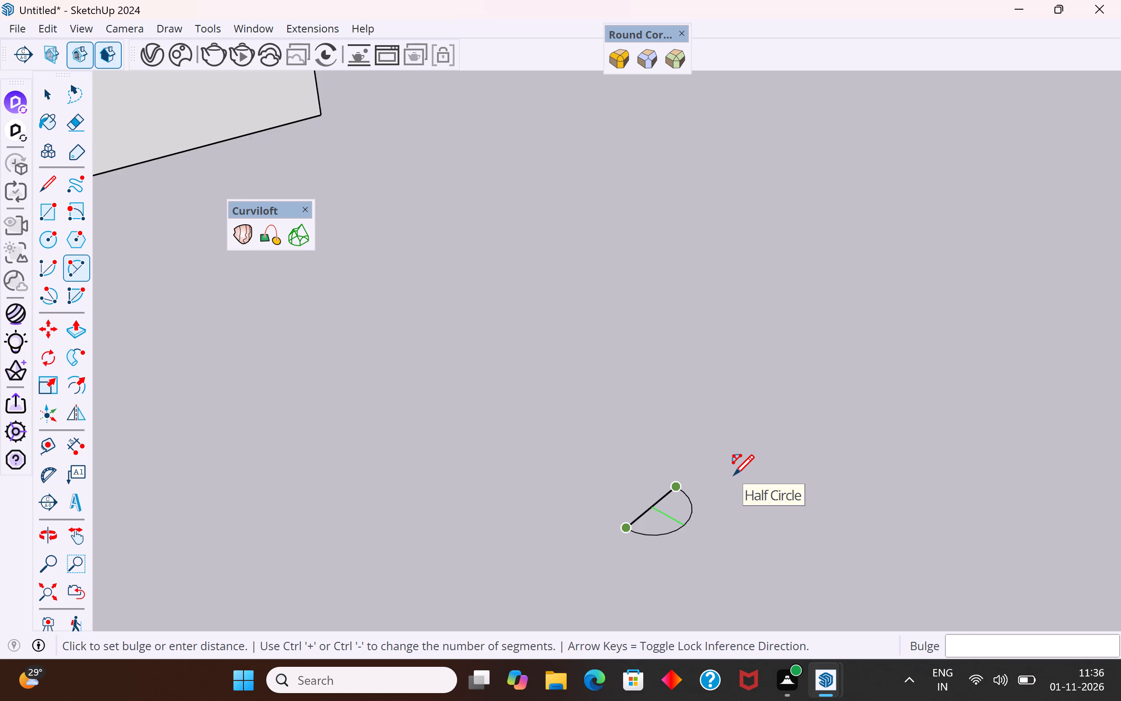
scroll(733, 475, down, 1)
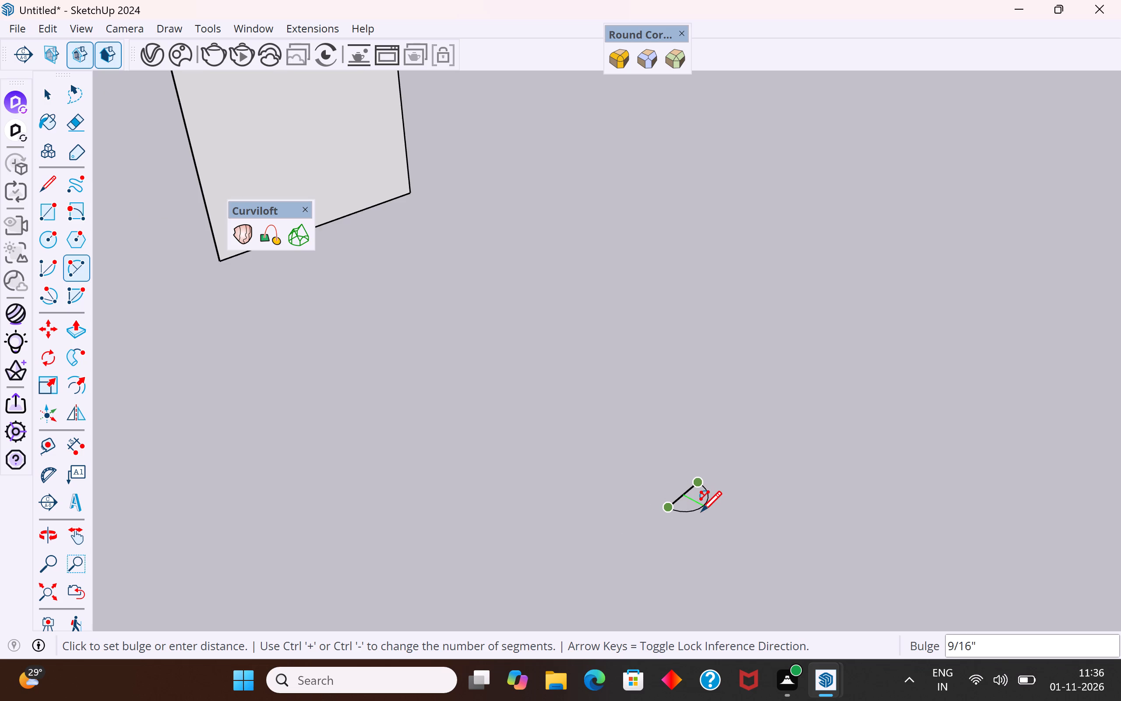
click(705, 512)
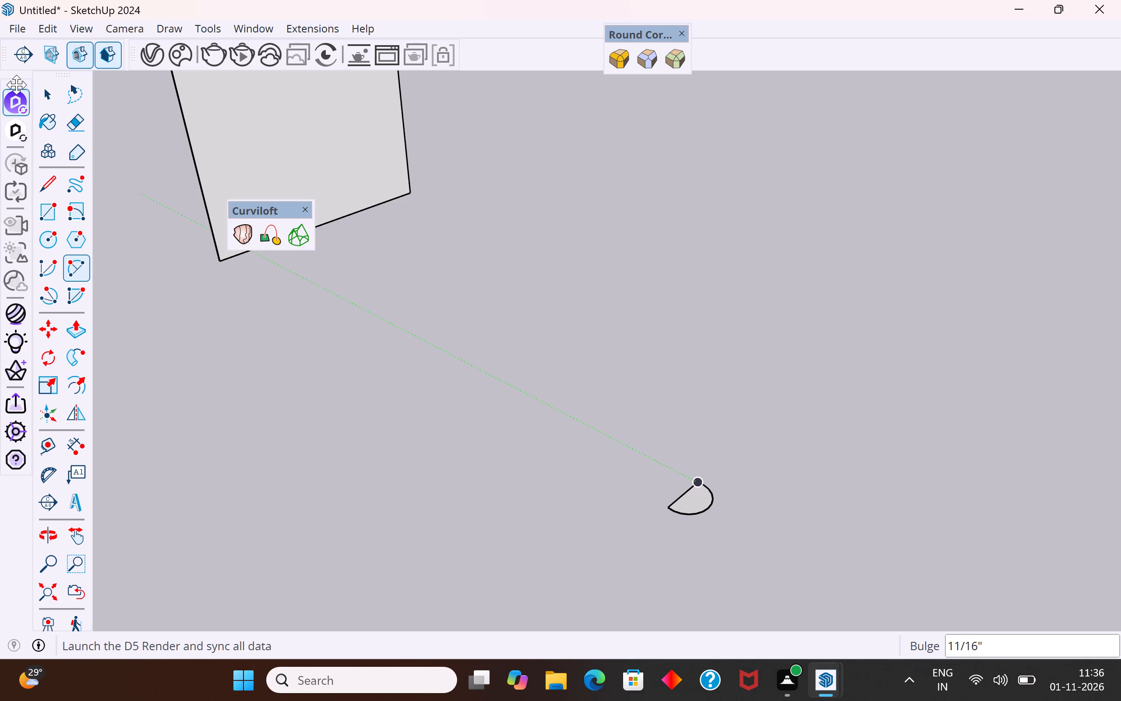
click(45, 96)
Extrude the larger half-round profile upward to the level of the copied face's top corner, about 8' 8 5/16".
click(79, 332)
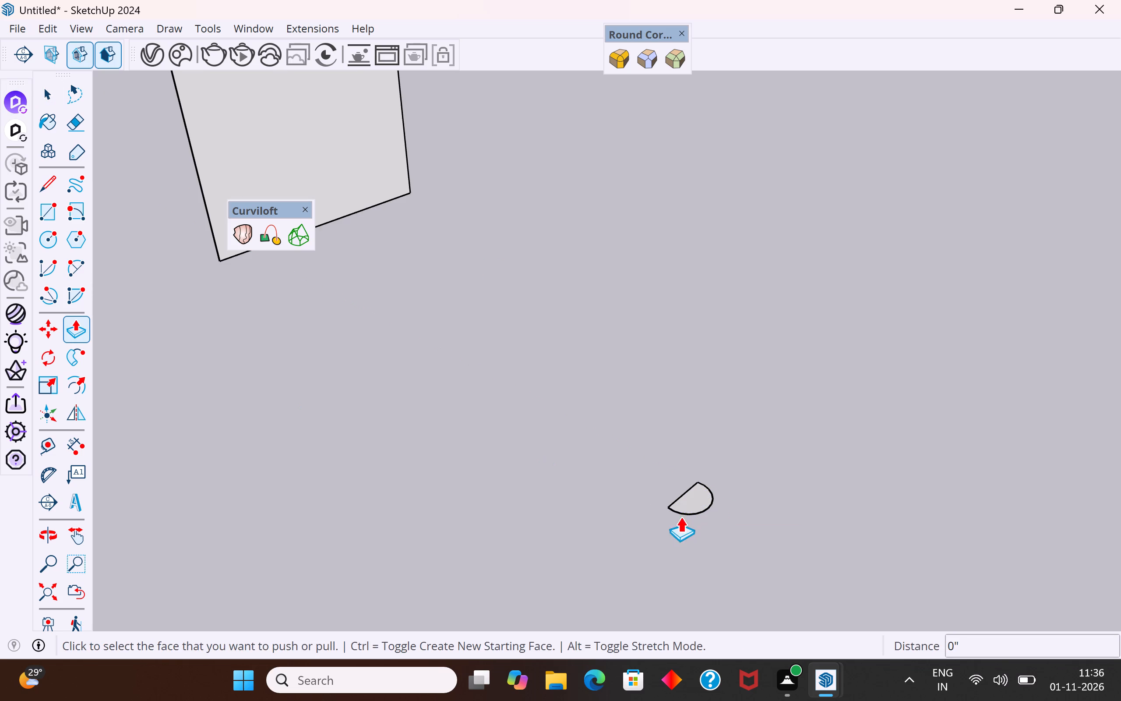
click(687, 504)
scroll(687, 504, down, 20)
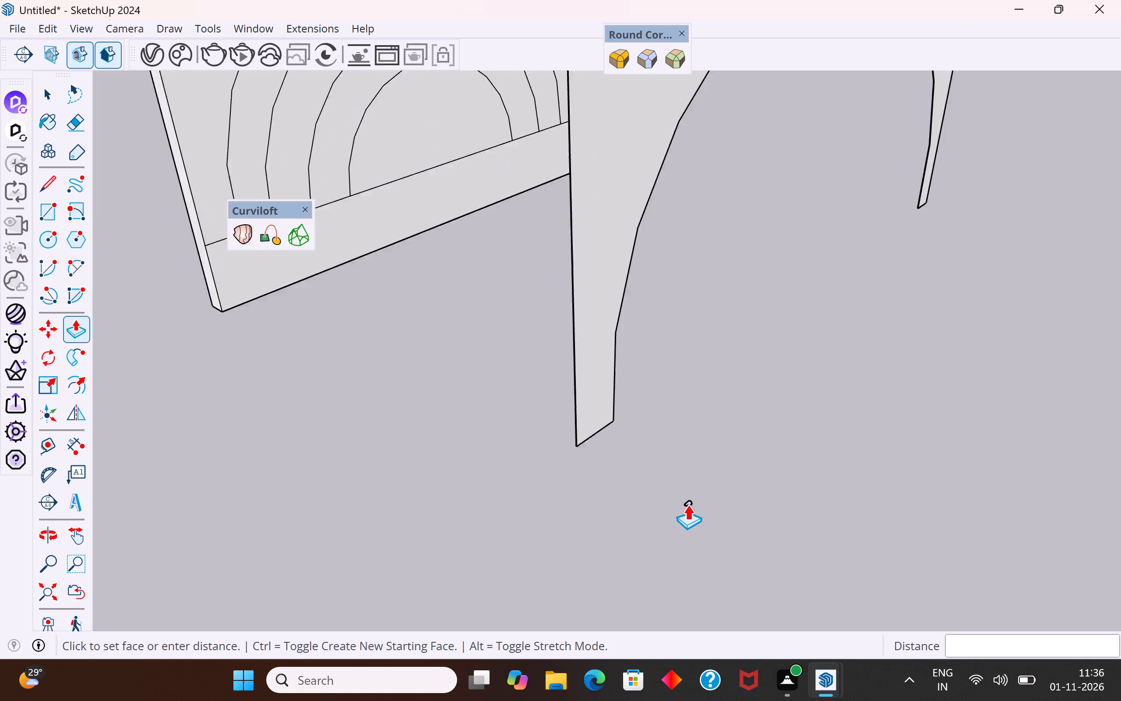
scroll(687, 504, down, 11)
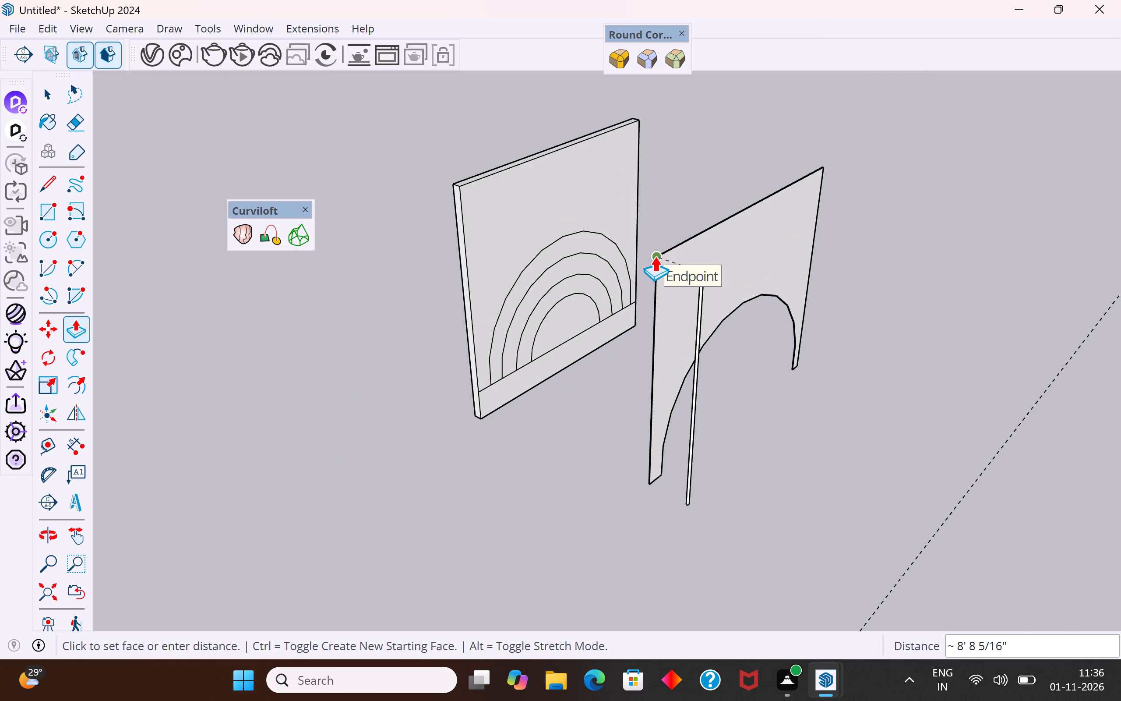
click(649, 257)
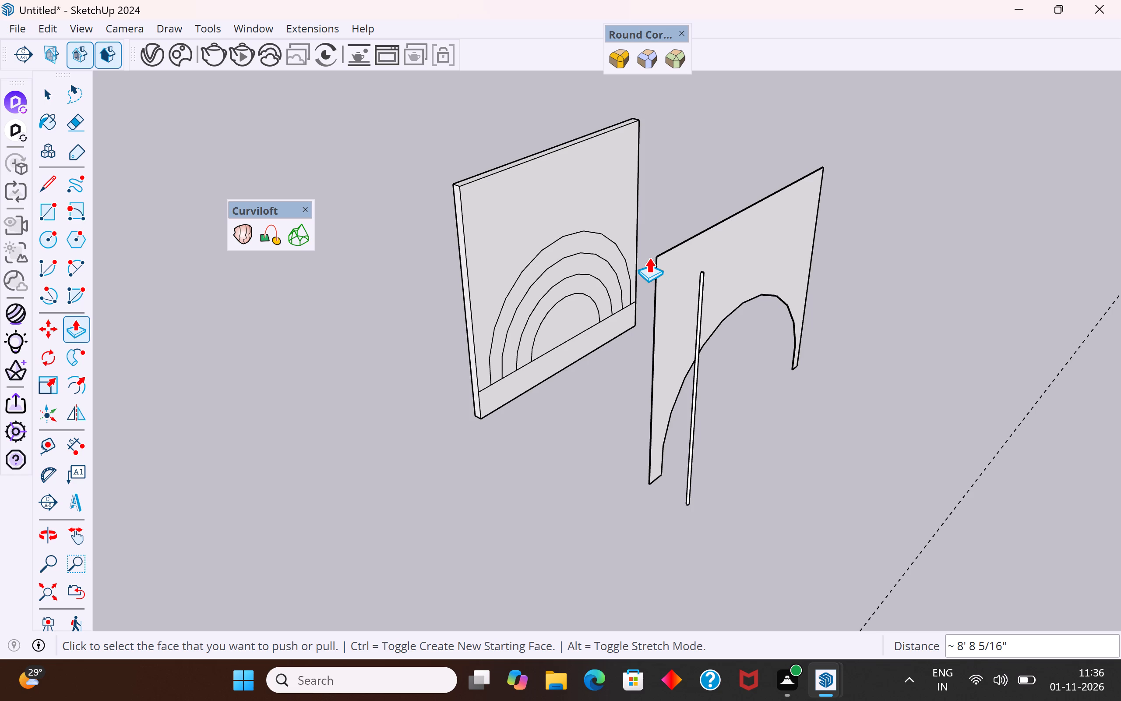
click(51, 95)
click(557, 446)
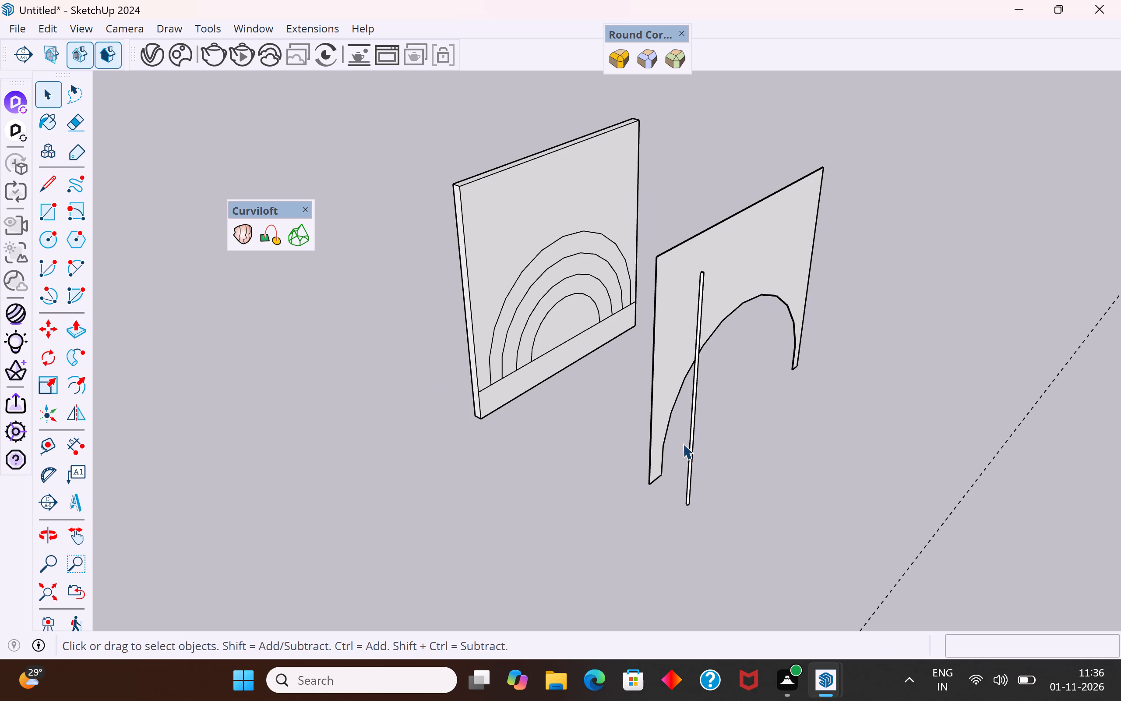
Select the entire extruded half-round strip standing in front of the copied arch face.
scroll(678, 448, down, 6)
middle_drag(829, 484, 593, 516)
scroll(592, 499, up, 4)
drag(561, 489, 494, 530)
middle_drag(653, 525, 1106, 386)
scroll(1092, 432, up, 1)
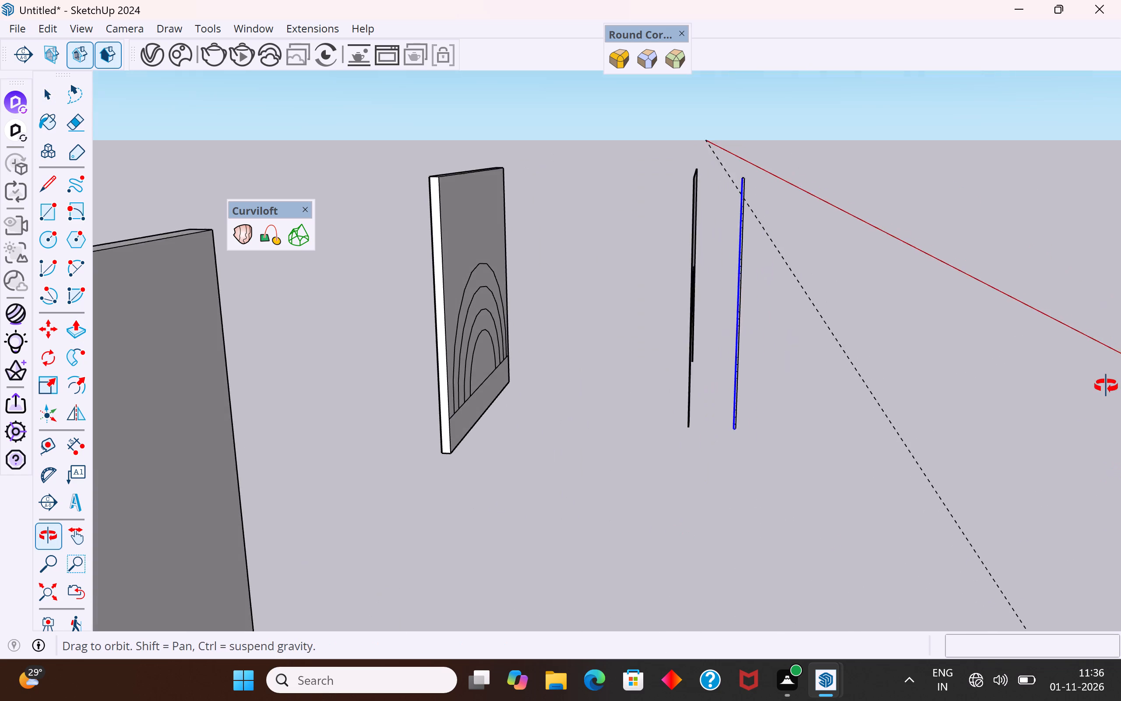
middle_drag(1106, 386, 1099, 417)
drag(765, 175, 712, 394)
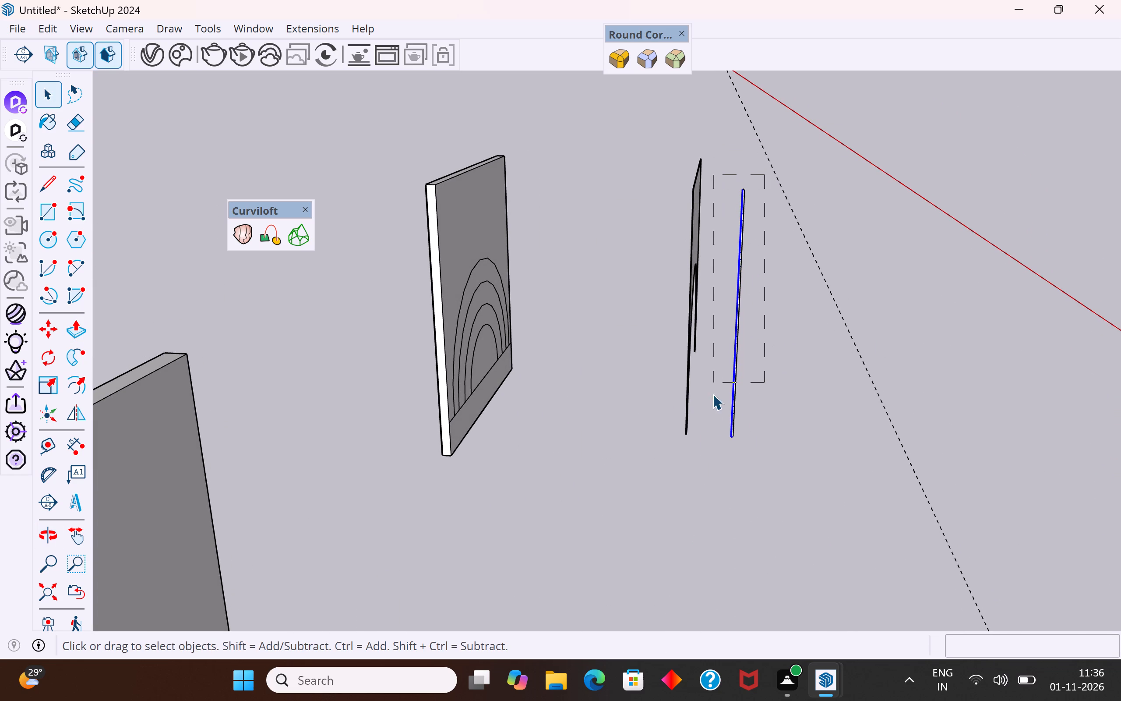
drag(712, 394, 703, 470)
Draw a guide line along the green axis outward from the lower outer corner of the copied face's opposite leg.
middle_drag(772, 393, 85, 517)
click(49, 185)
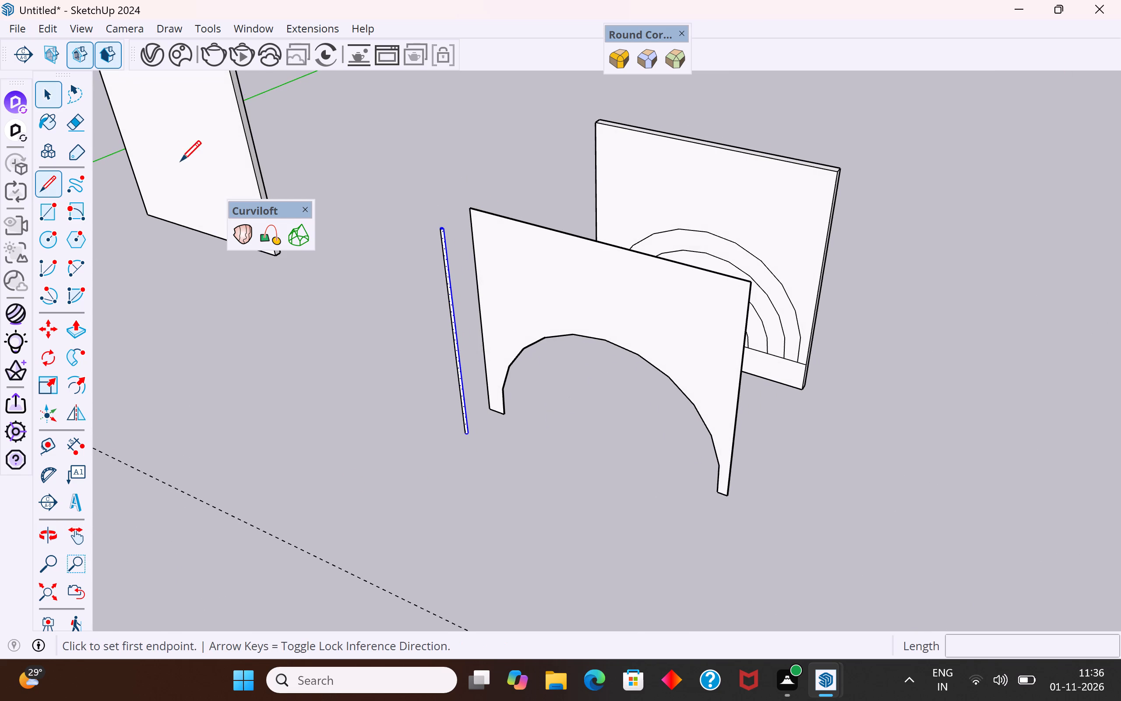
scroll(597, 258, down, 5)
click(680, 411)
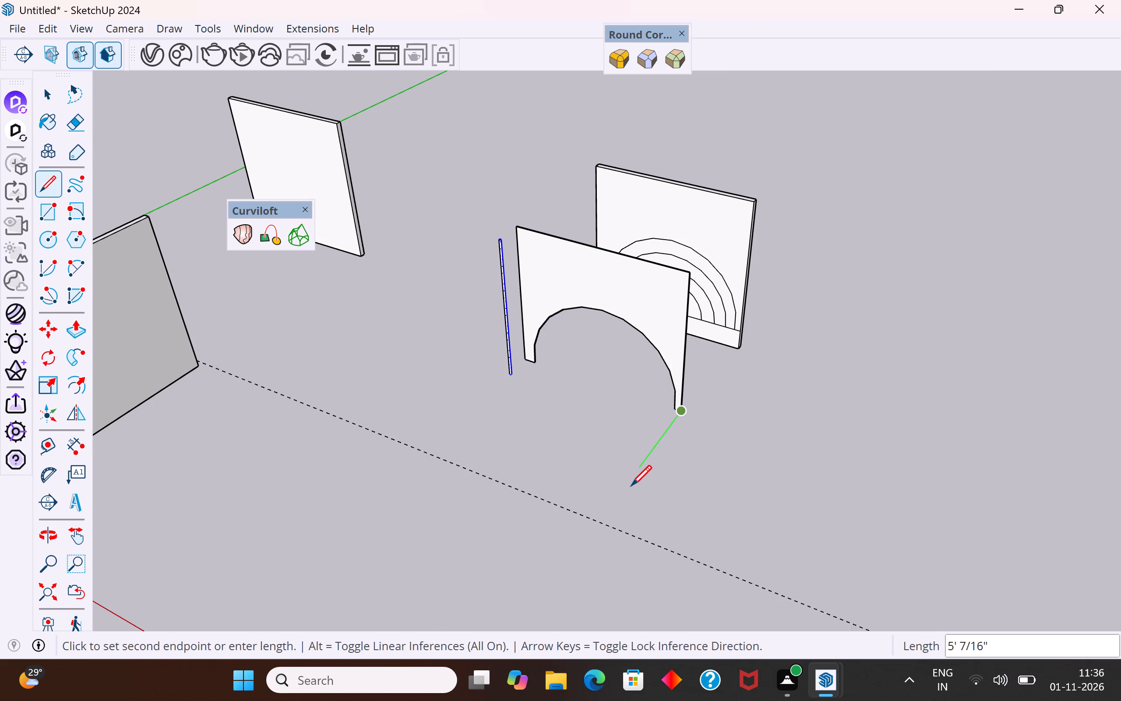
click(625, 495)
click(46, 95)
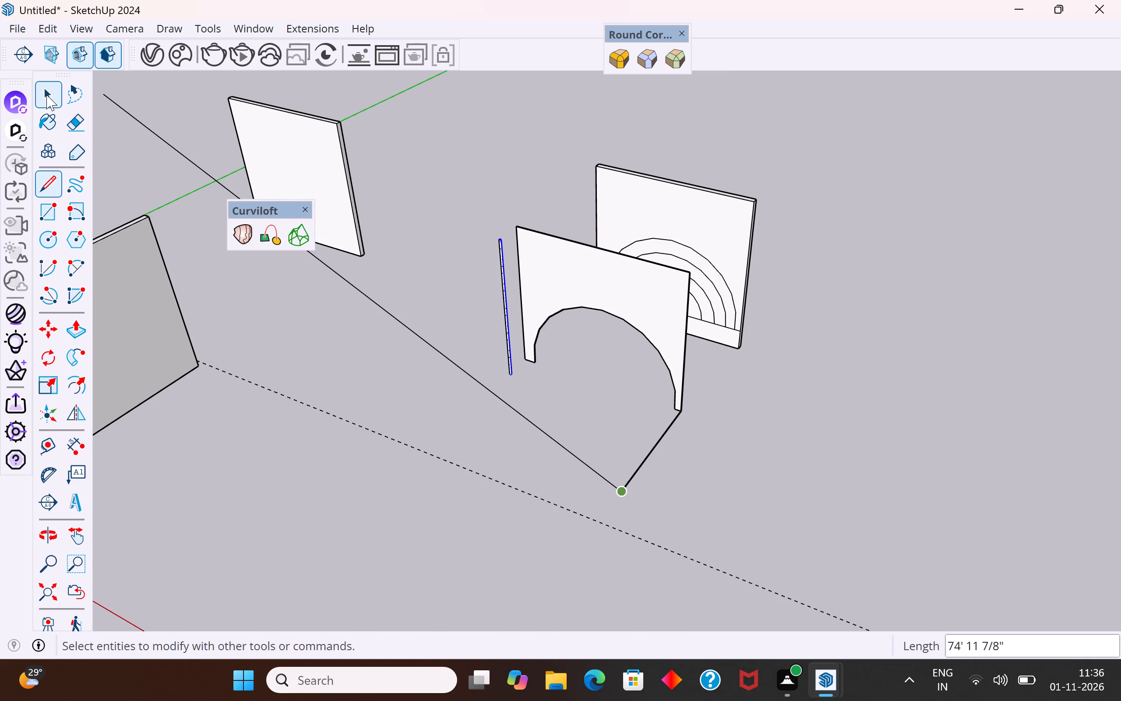
Copy the selected half-round strip about 9' 10 7/8" across to the guide line at the arch face's opposite leg.
key(m)
scroll(527, 380, up, 2)
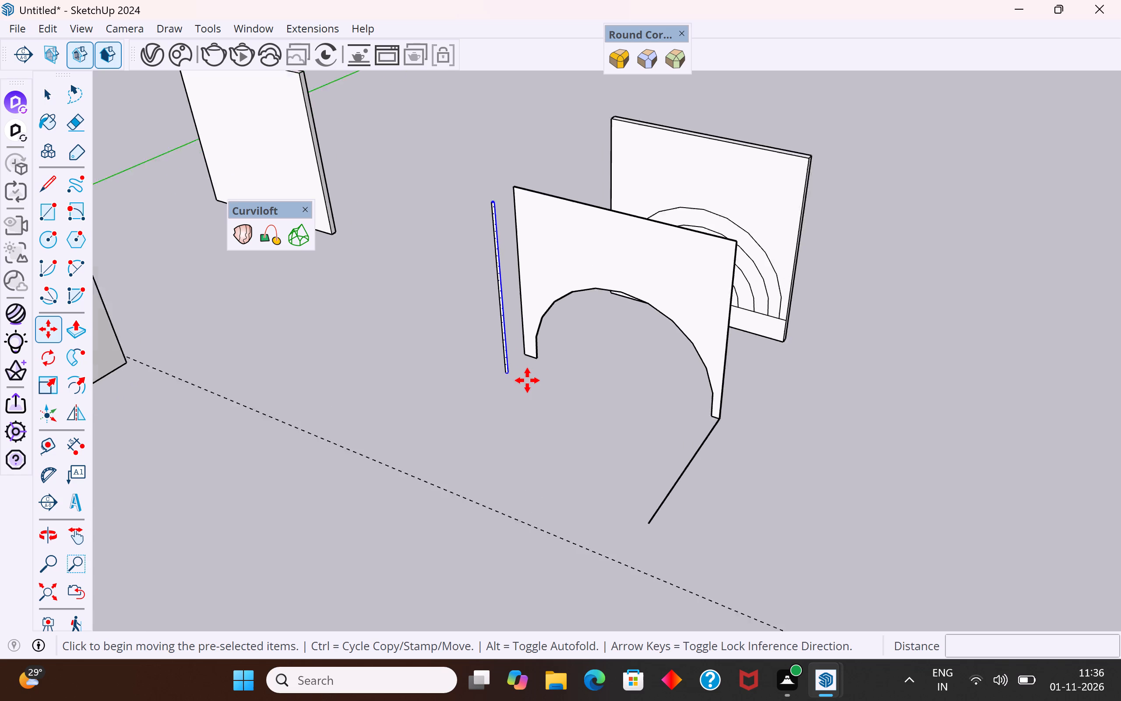
scroll(527, 380, up, 11)
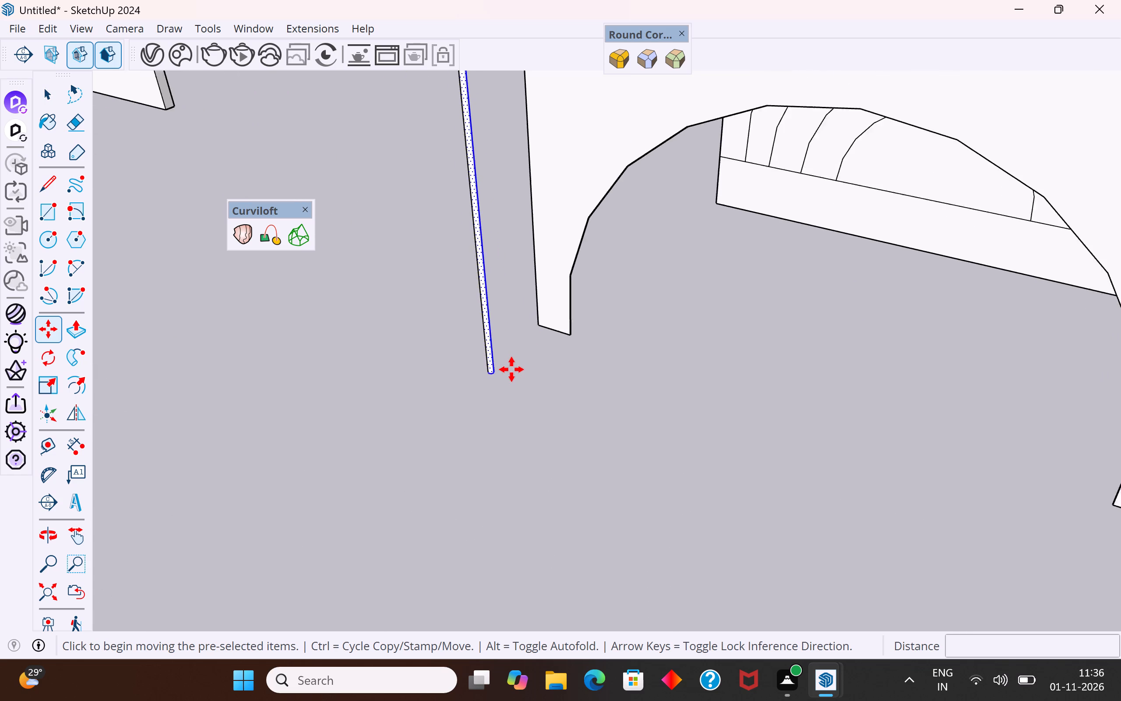
scroll(511, 369, up, 7)
ctrl+click(455, 377)
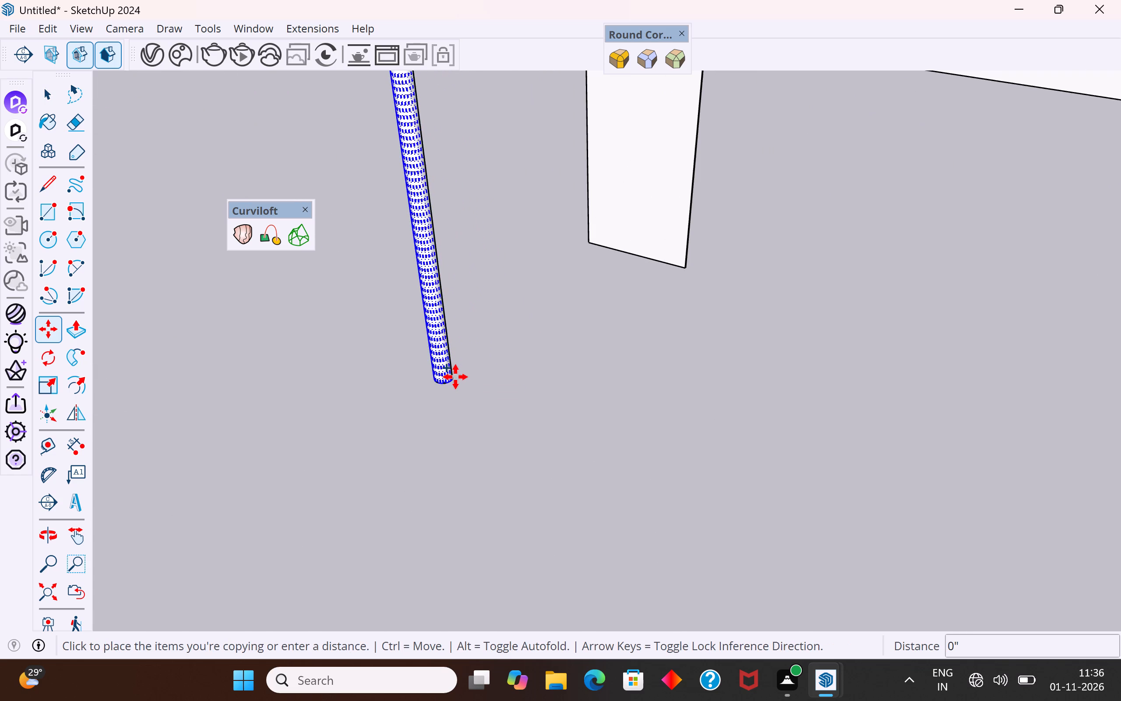
scroll(455, 377, down, 20)
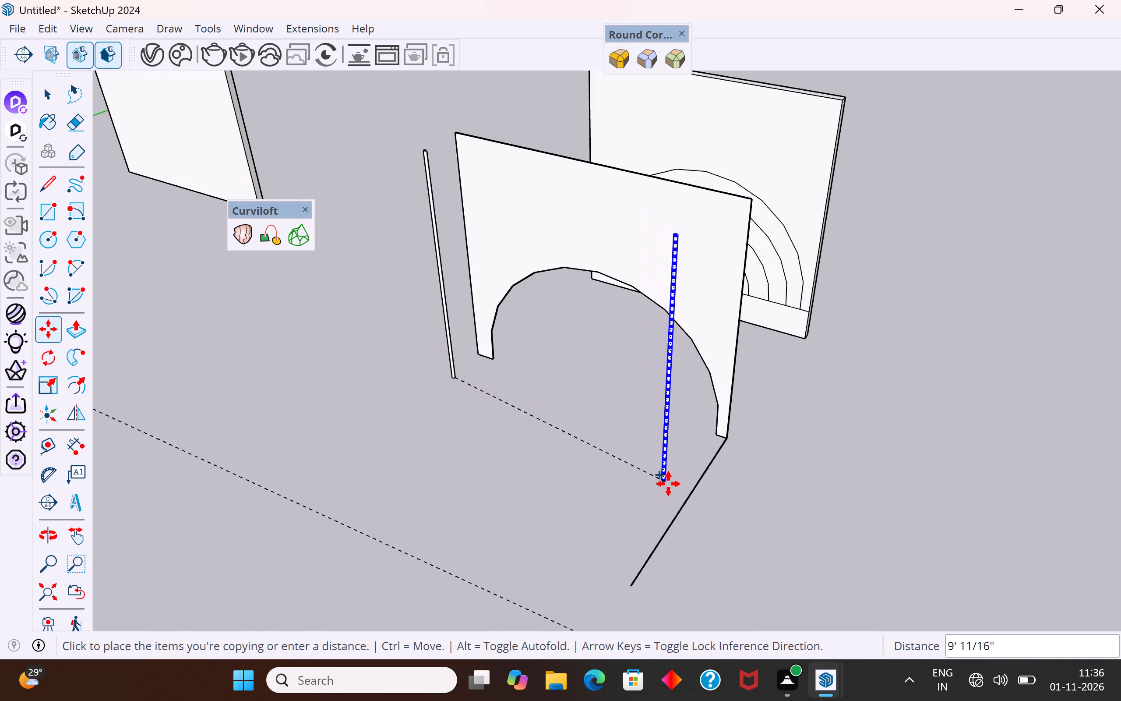
scroll(699, 479, up, 5)
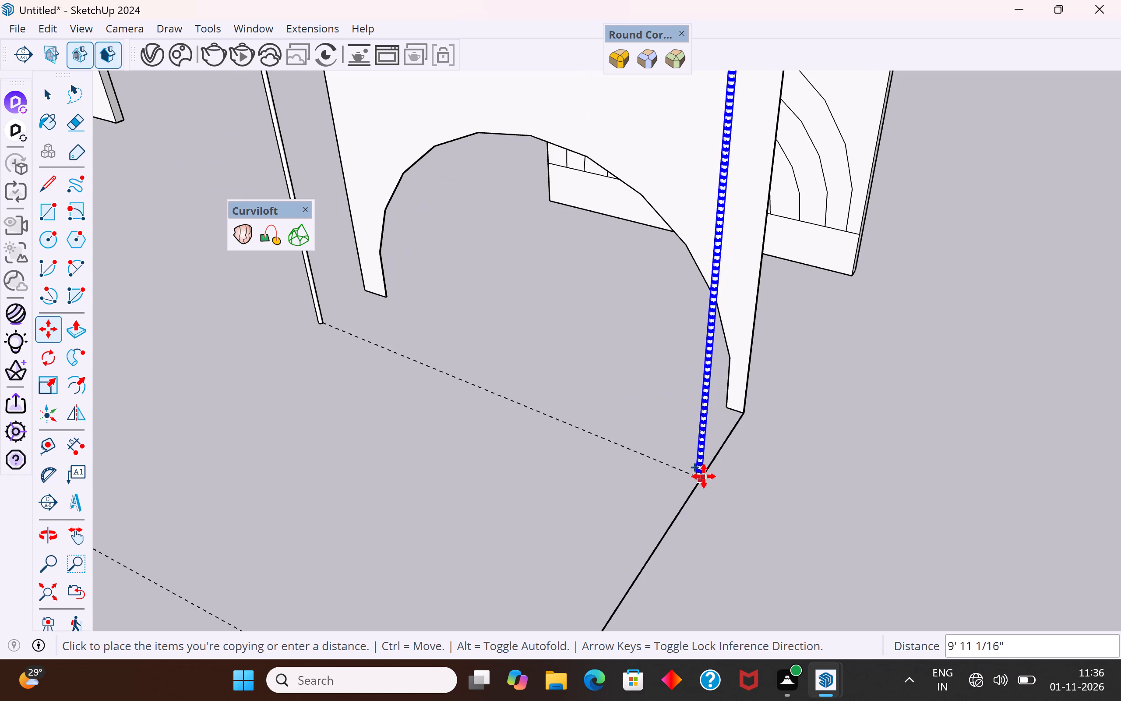
click(705, 465)
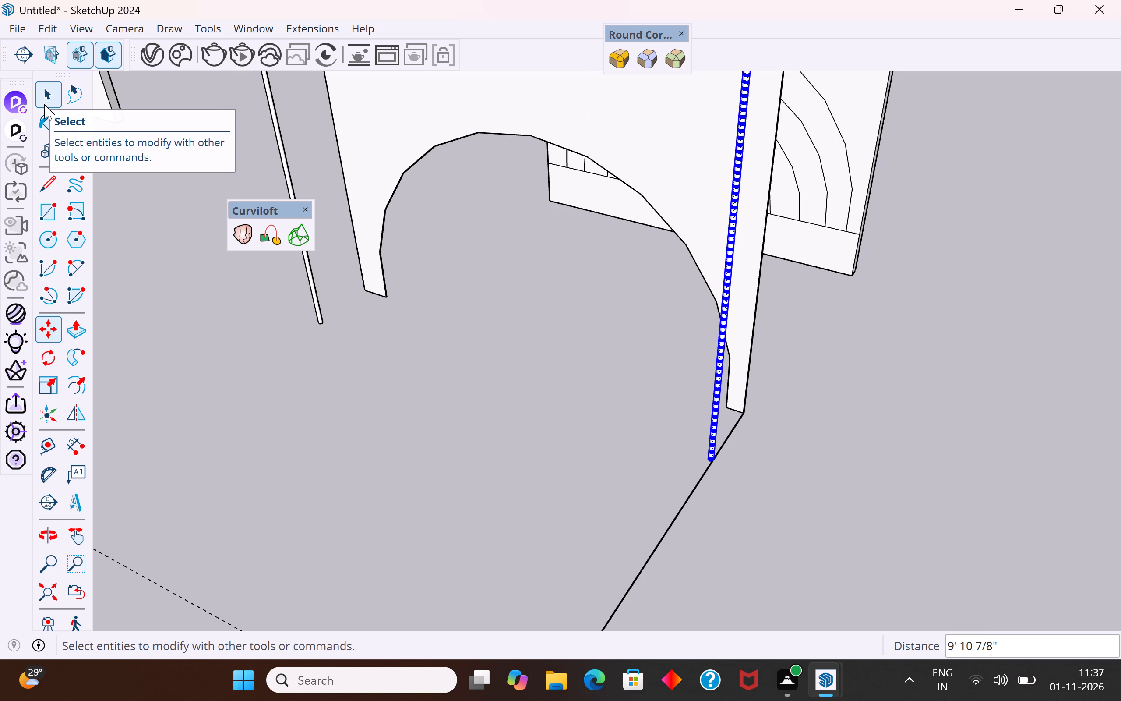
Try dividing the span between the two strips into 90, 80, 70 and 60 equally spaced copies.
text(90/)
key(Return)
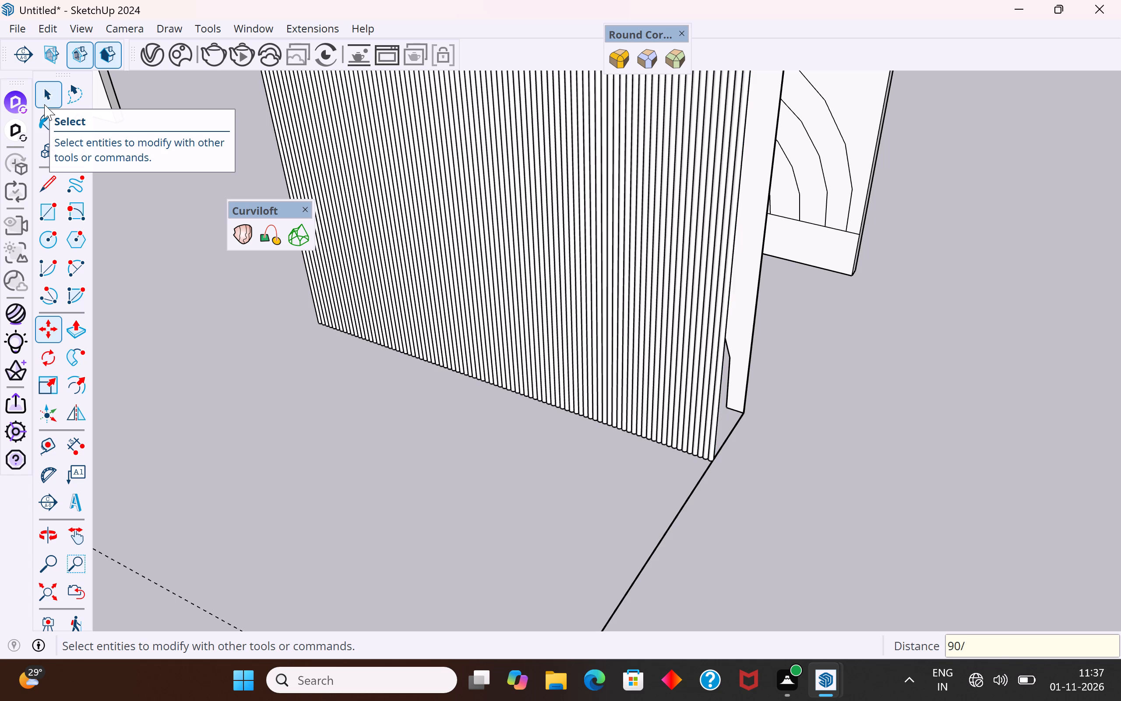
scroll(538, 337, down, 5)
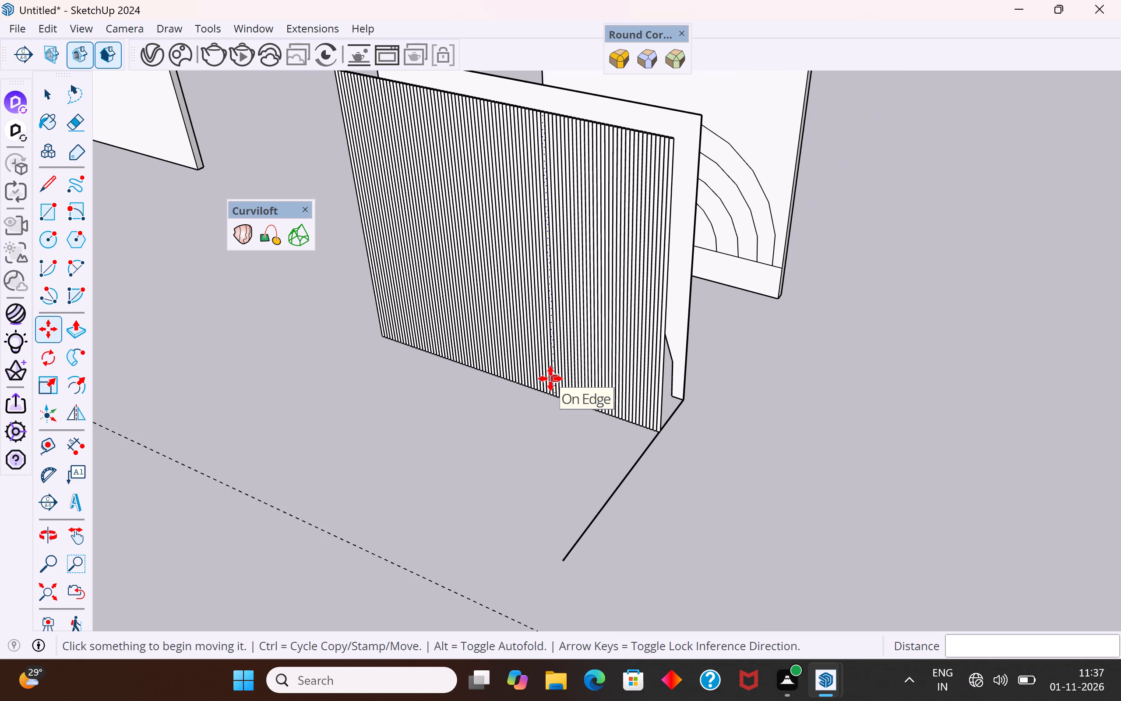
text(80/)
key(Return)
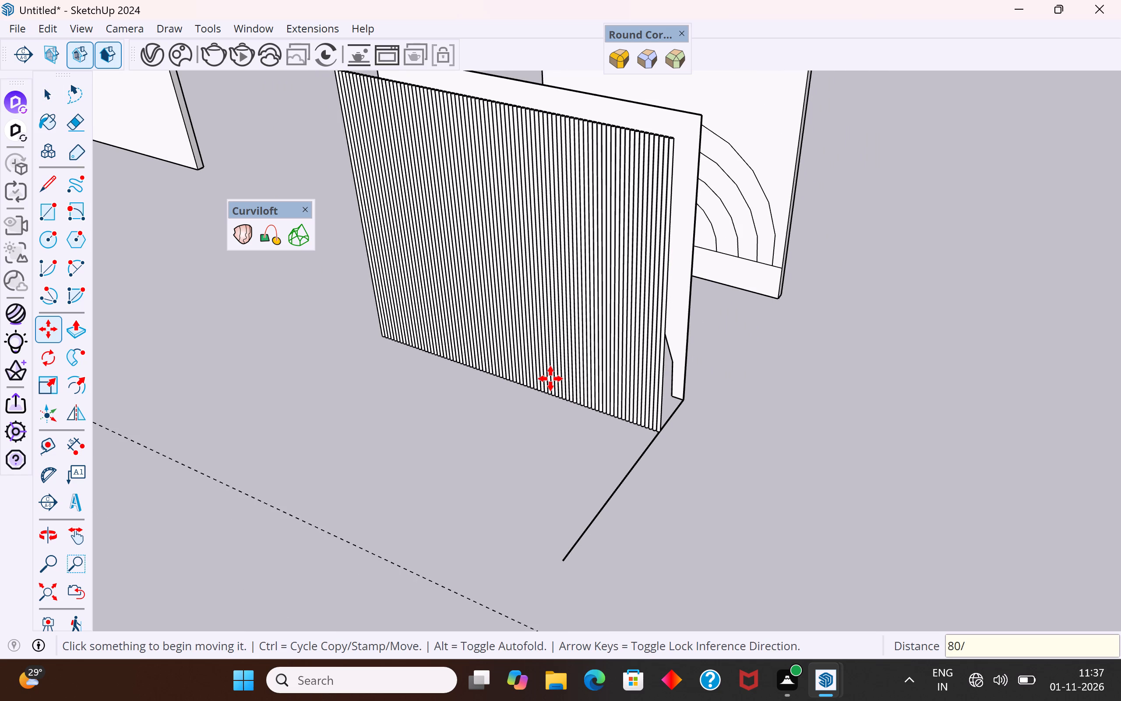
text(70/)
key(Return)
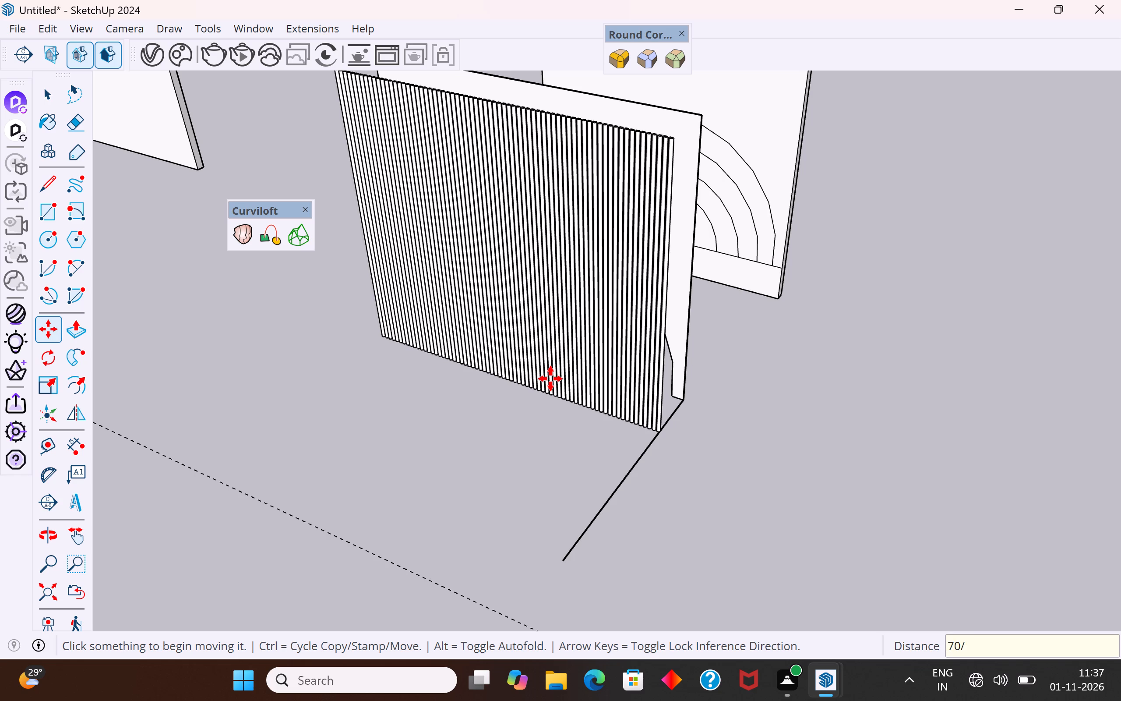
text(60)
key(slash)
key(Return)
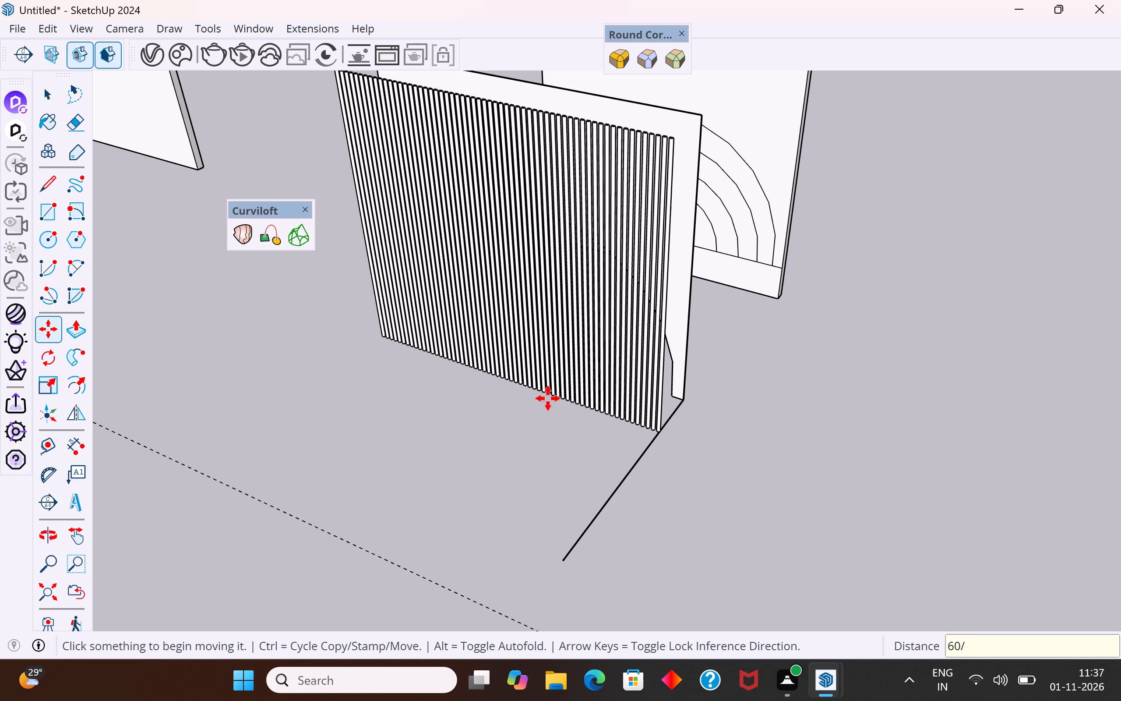
Divide the span between the two end strips into 70 equally spaced copies.
text(70/)
key(Return)
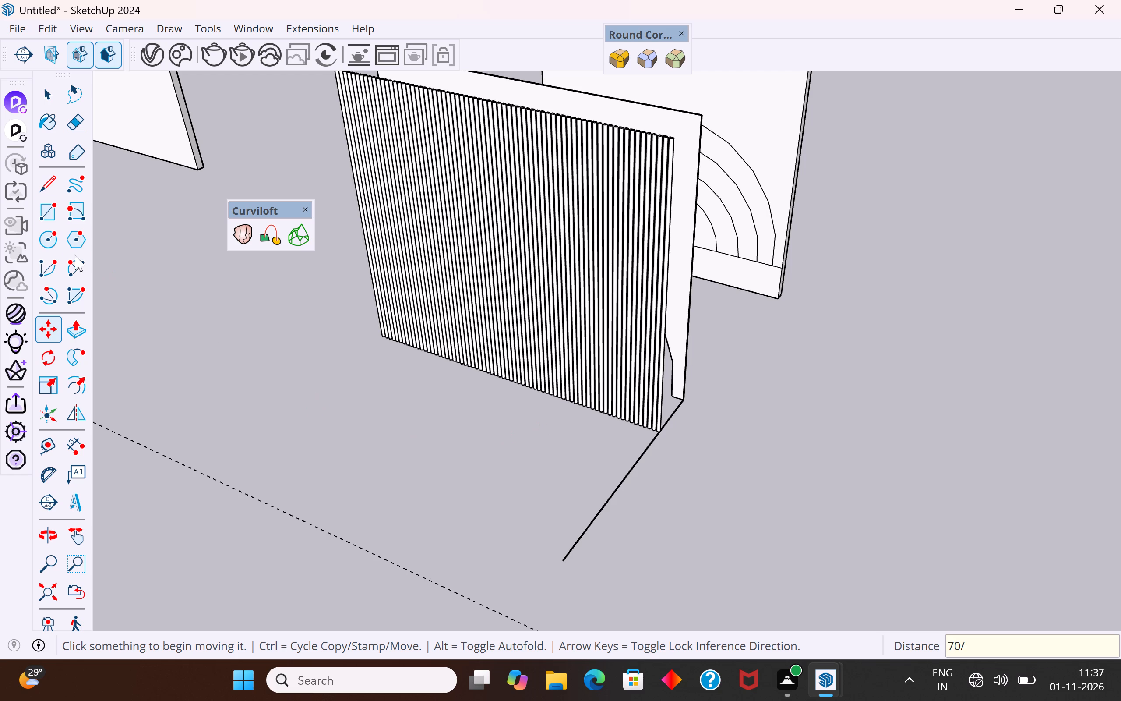
Delete both pieces of the guide line running outward from the copied face's lower corner.
click(51, 96)
click(352, 522)
middle_drag(553, 524, 799, 513)
drag(784, 476, 684, 553)
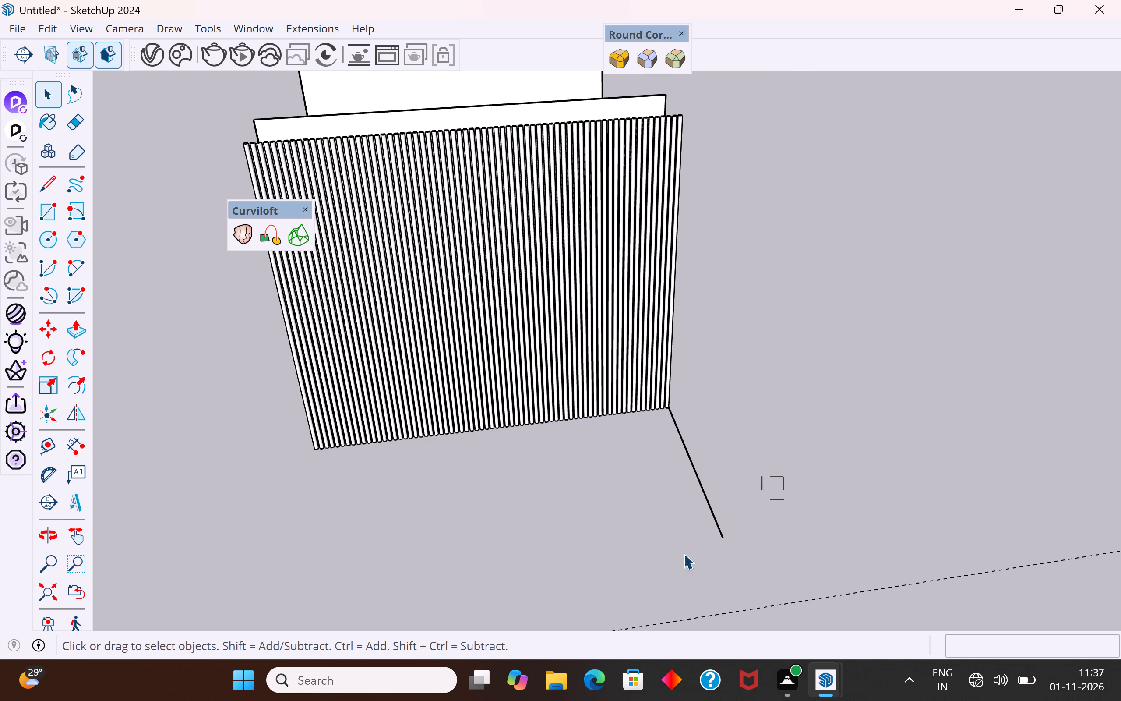
drag(684, 553, 605, 601)
middle_drag(672, 521, 788, 403)
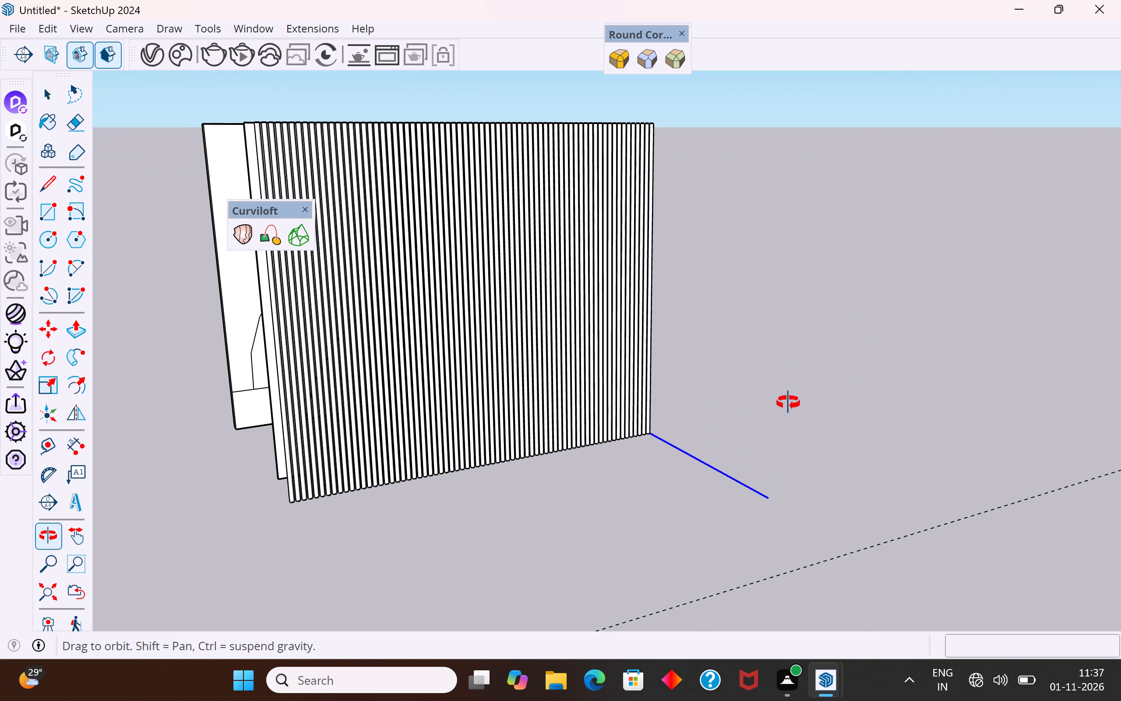
middle_drag(788, 403, 788, 403)
key(Delete)
middle_drag(755, 441, 379, 542)
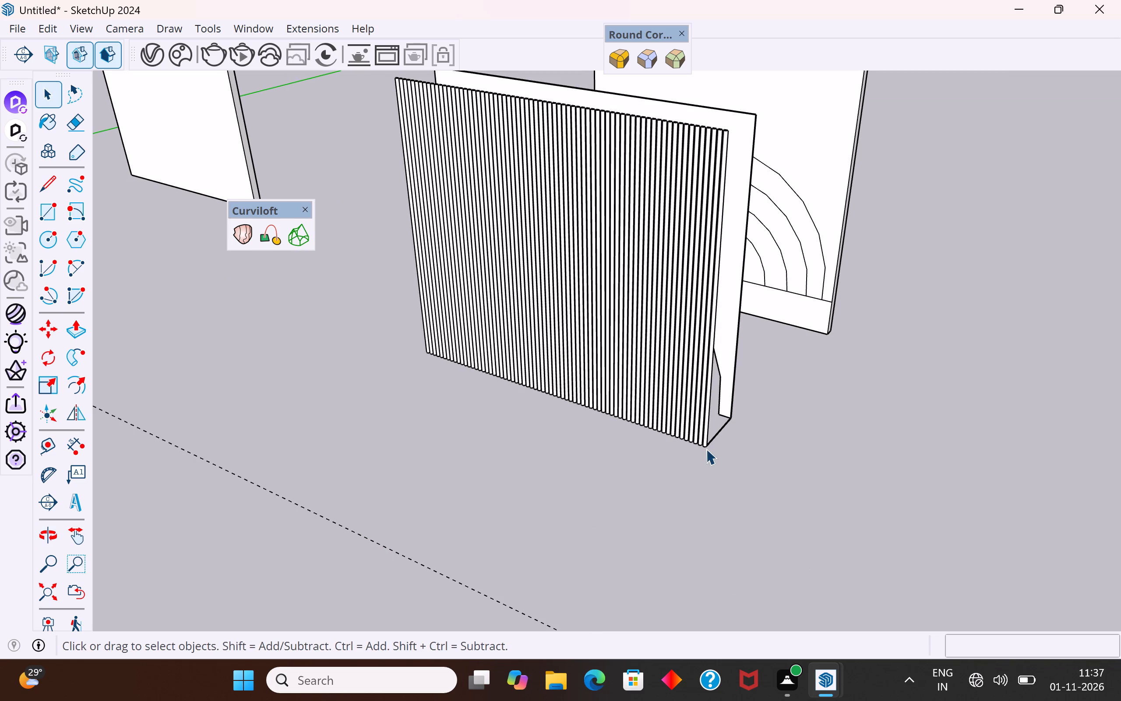
click(716, 435)
key(Delete)
Select all the half-round strips in front of the copied arch face and make them one group.
middle_drag(602, 504, 1026, 448)
scroll(698, 178, down, 4)
middle_drag(587, 261, 786, 352)
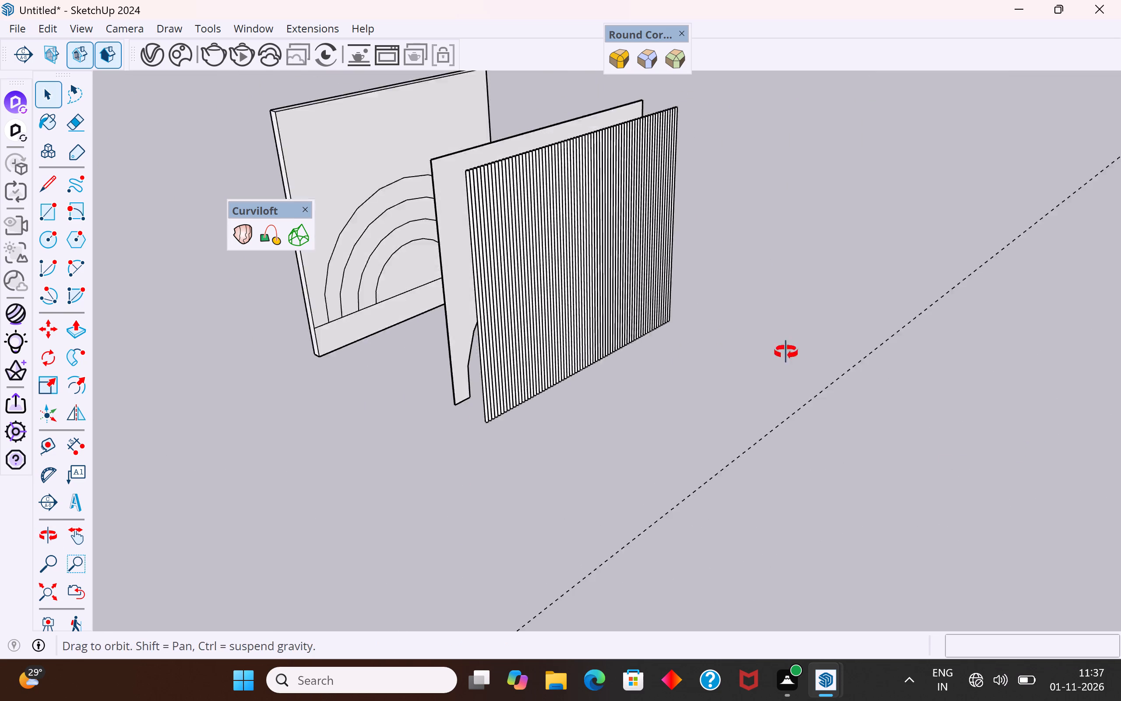
middle_drag(786, 352, 966, 379)
scroll(648, 305, down, 3)
middle_drag(643, 307, 608, 211)
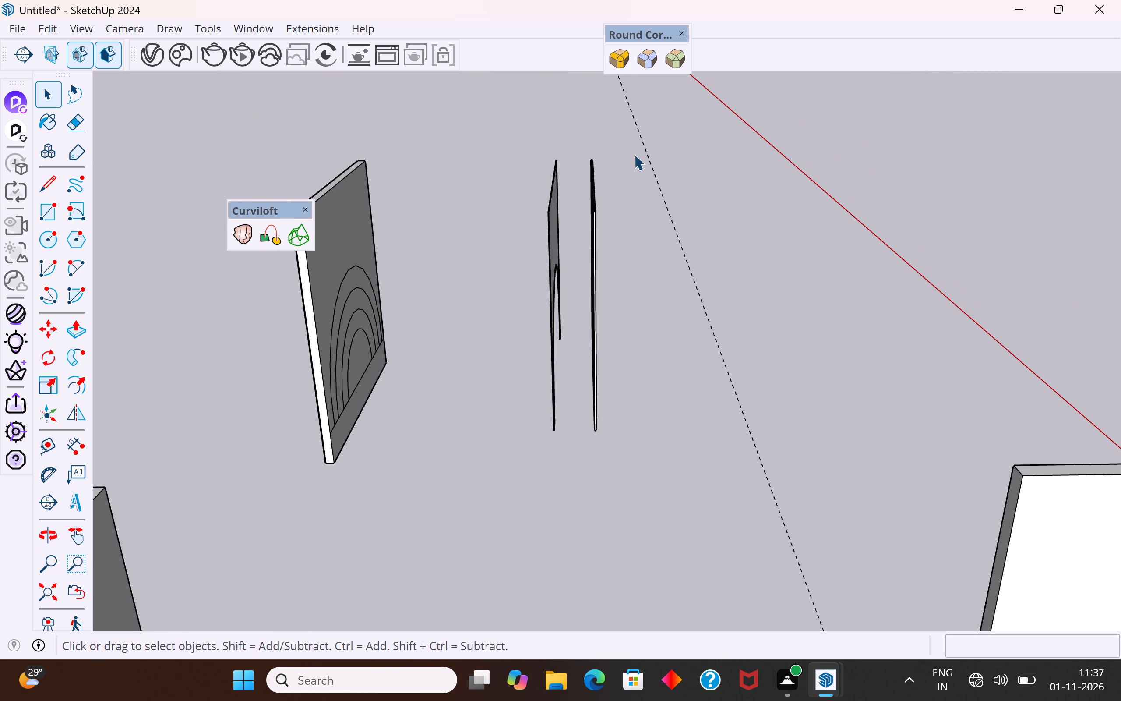
drag(636, 137, 592, 327)
drag(621, 137, 579, 310)
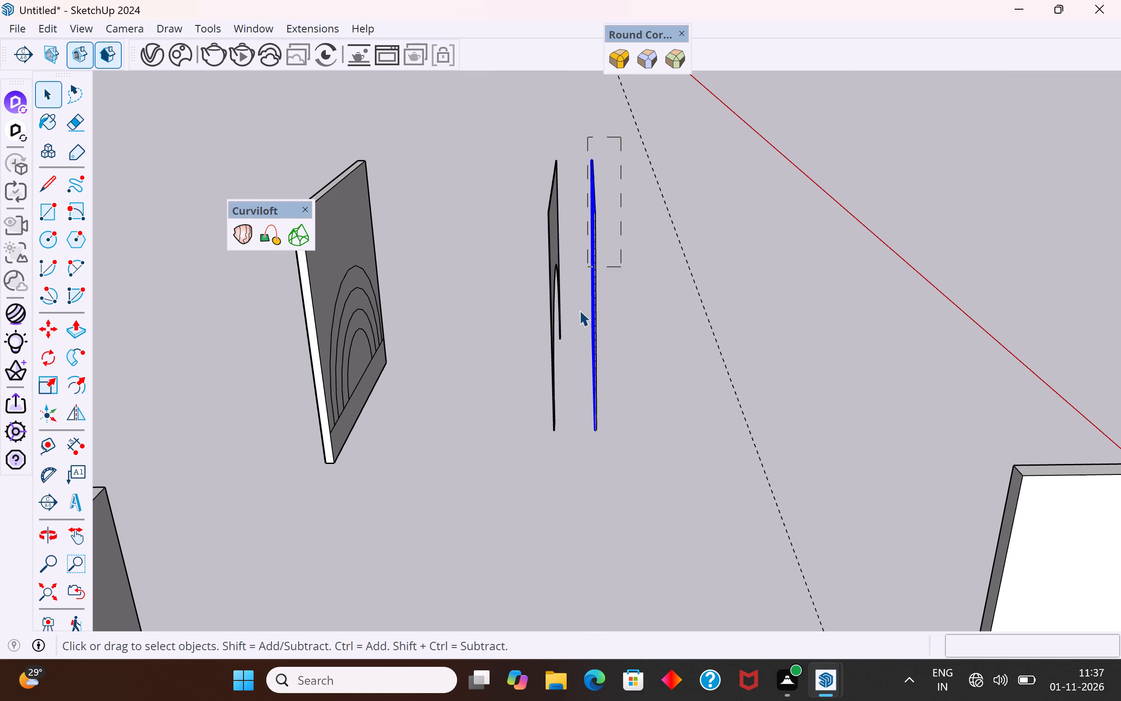
drag(579, 310, 583, 466)
right_click(595, 415)
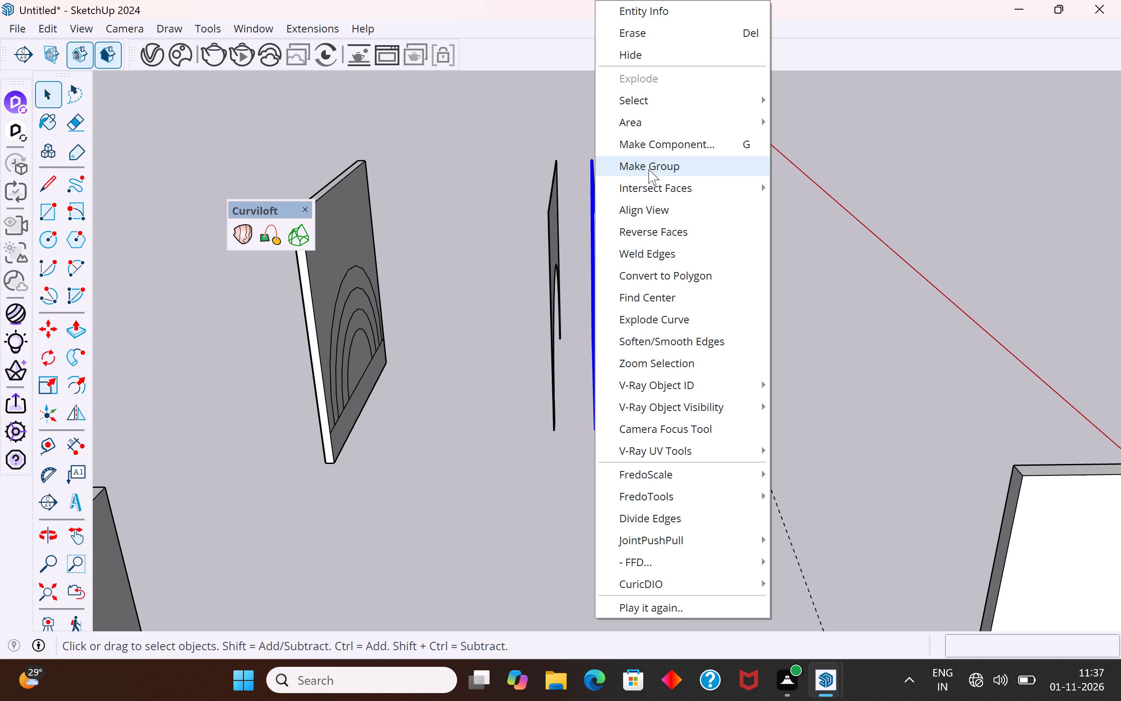
click(650, 166)
Trim the strip group to the arched outline with Curic Face Knife, using the copied arch face as the cutting face.
middle_drag(684, 427, 568, 418)
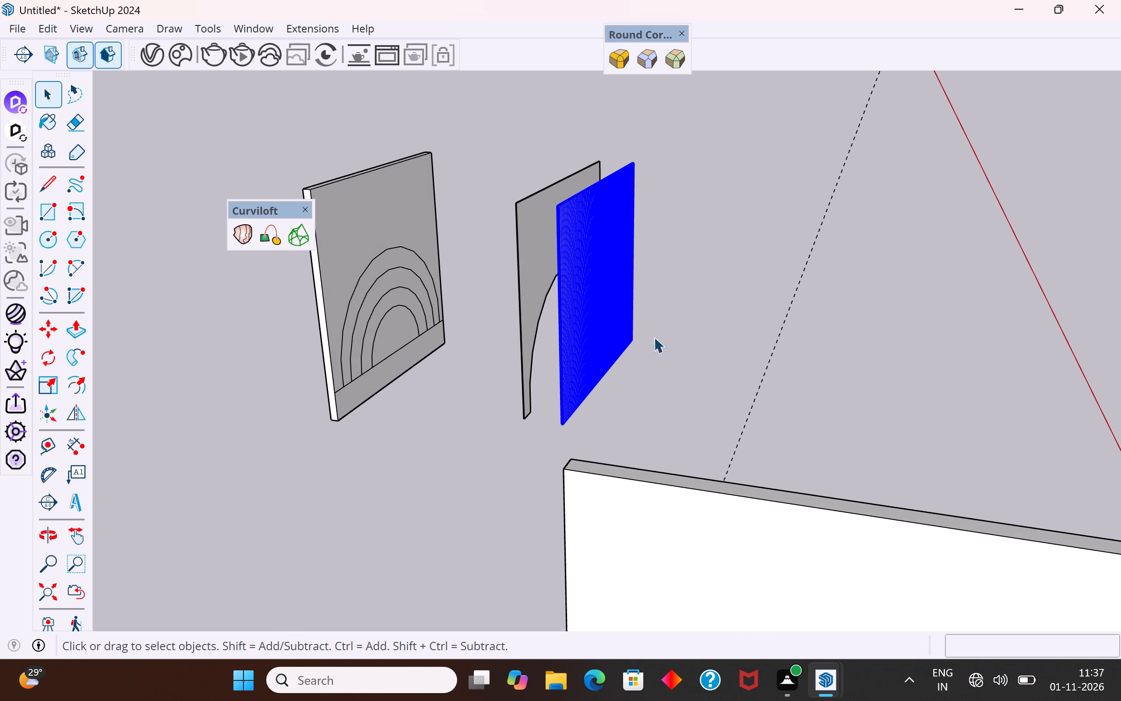
scroll(700, 323, down, 3)
scroll(682, 180, down, 3)
middle_drag(604, 316, 674, 362)
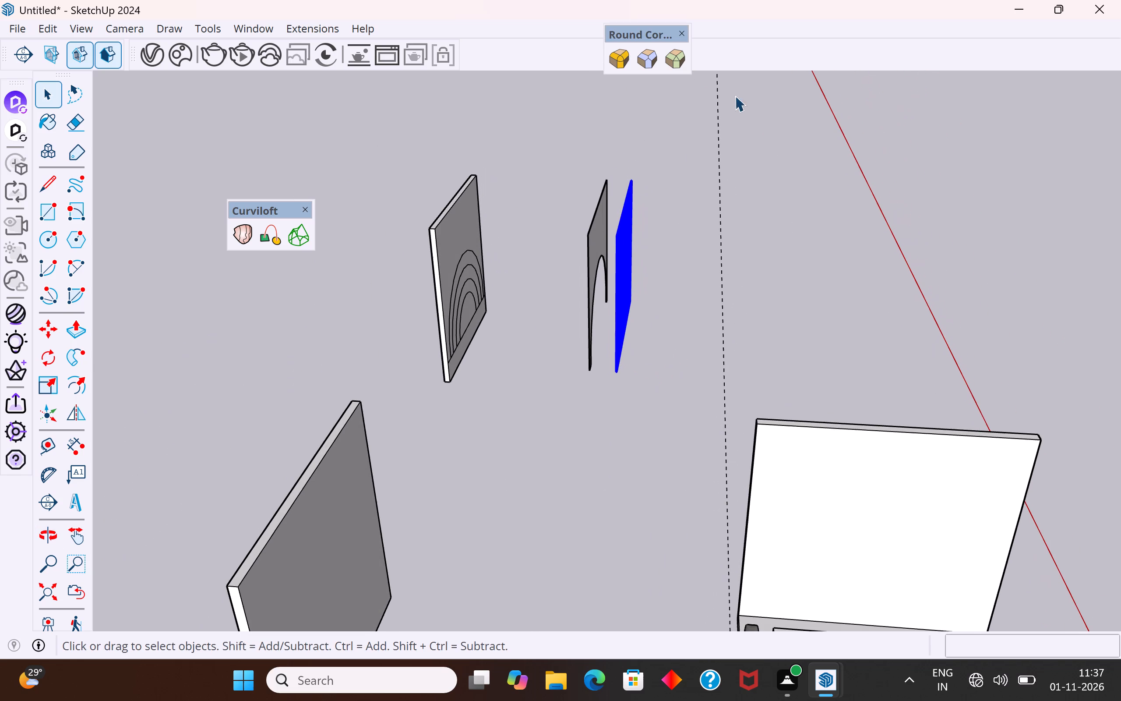
right_click(771, 47)
click(846, 191)
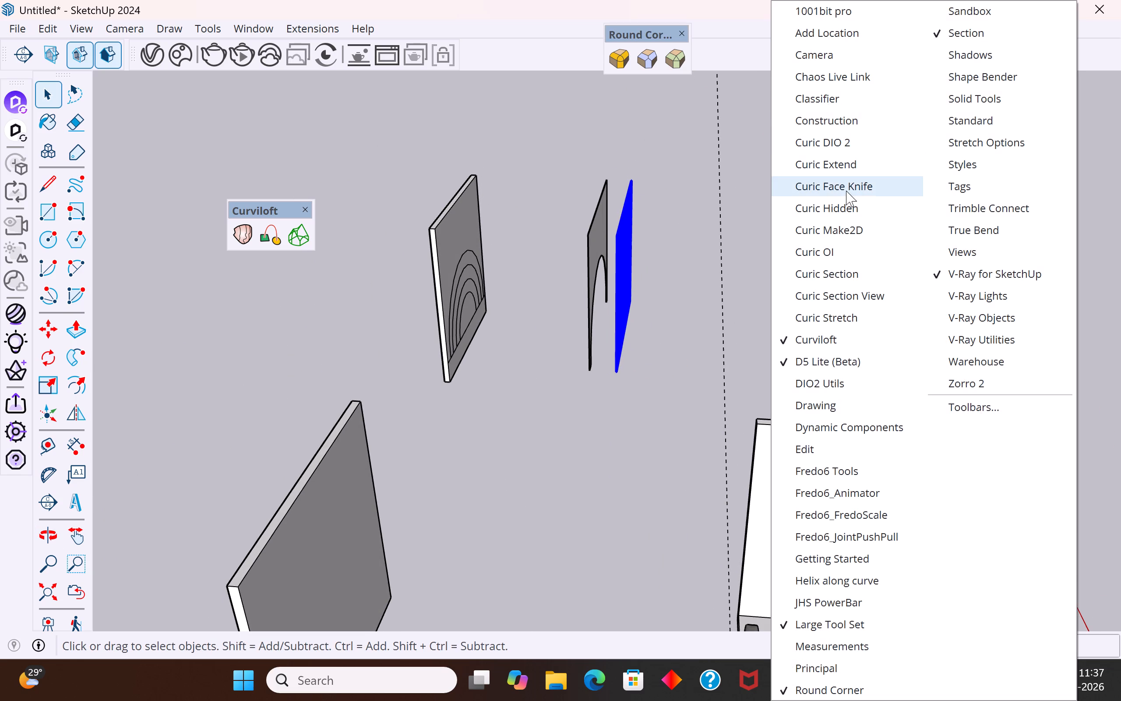
click(193, 213)
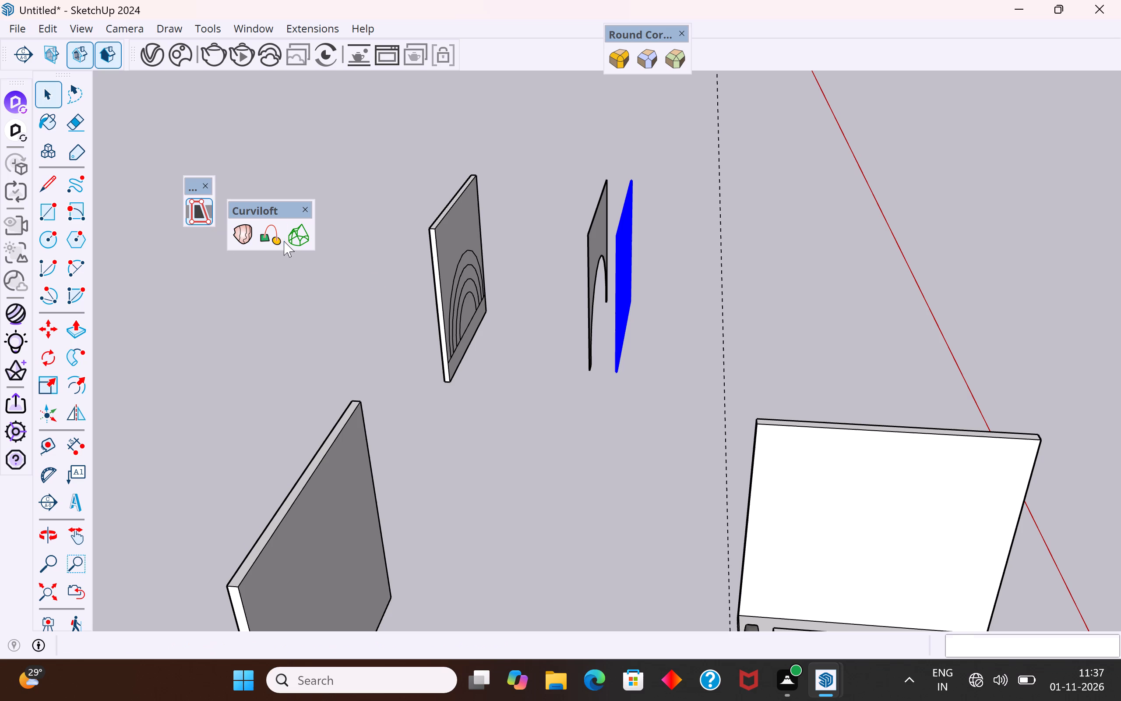
click(616, 306)
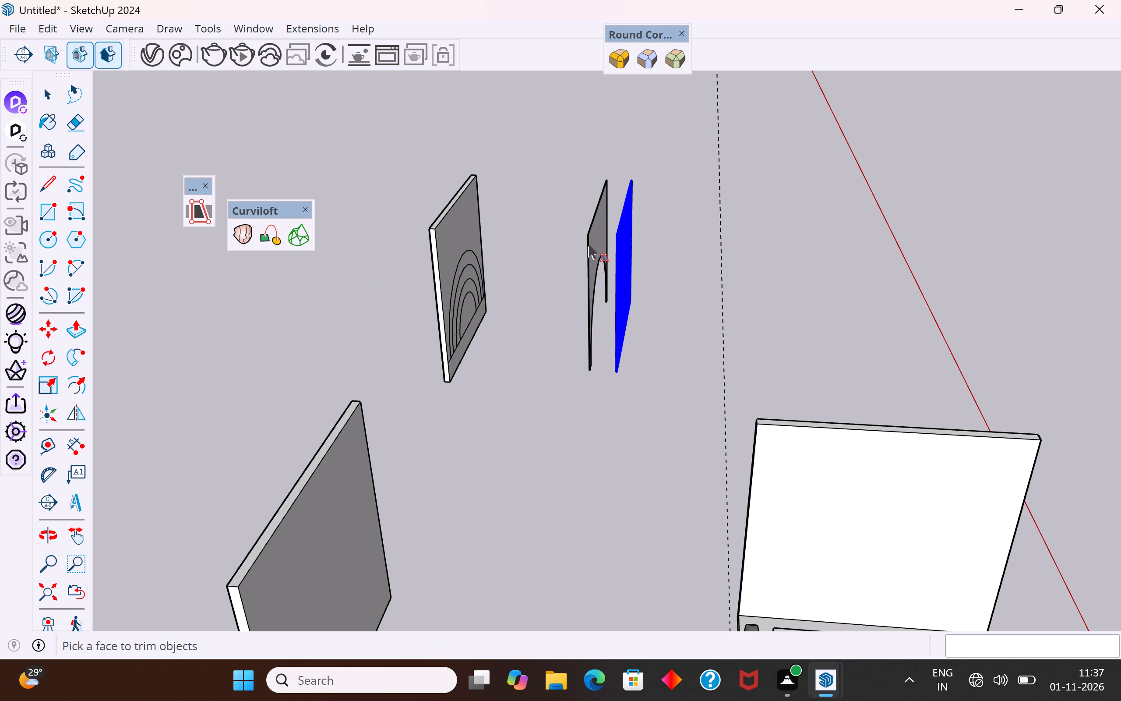
triple_click(585, 237)
middle_drag(630, 286, 582, 320)
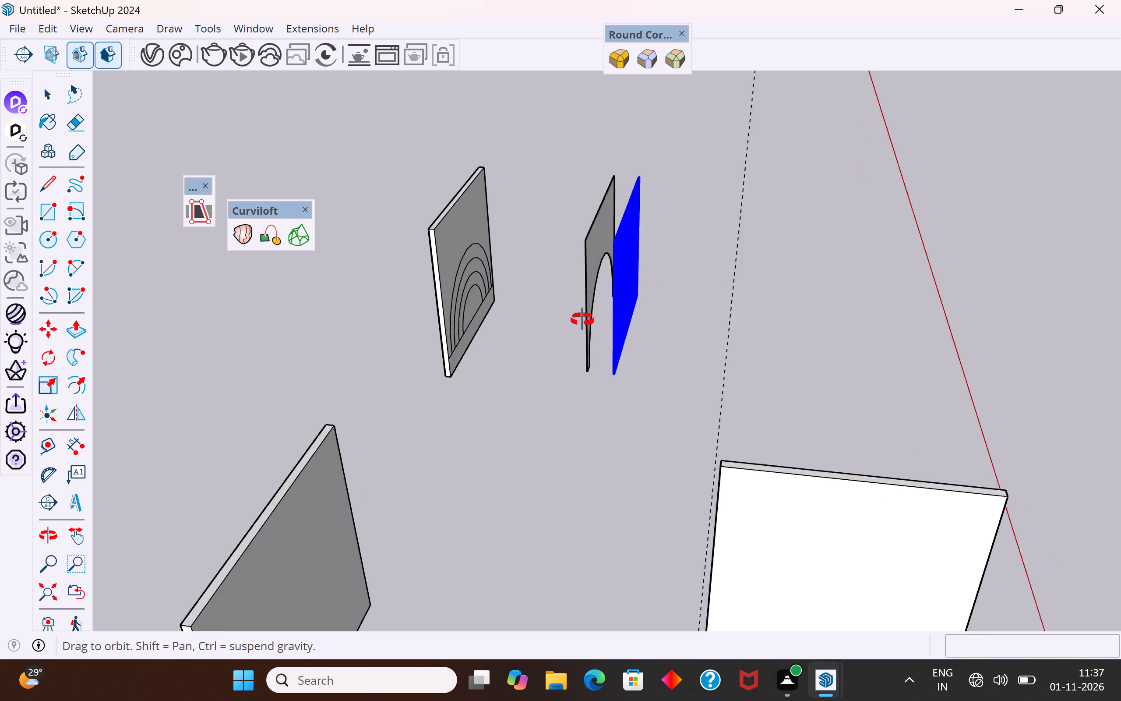
middle_drag(582, 320, 515, 335)
double_click(578, 242)
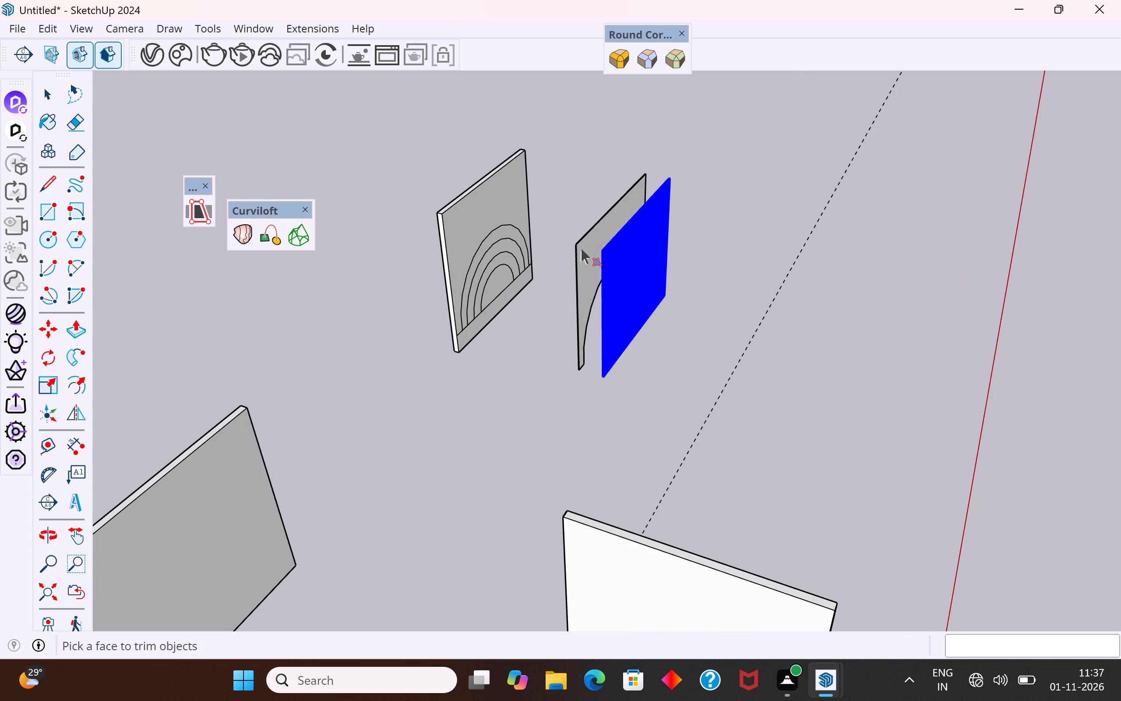
scroll(578, 242, up, 9)
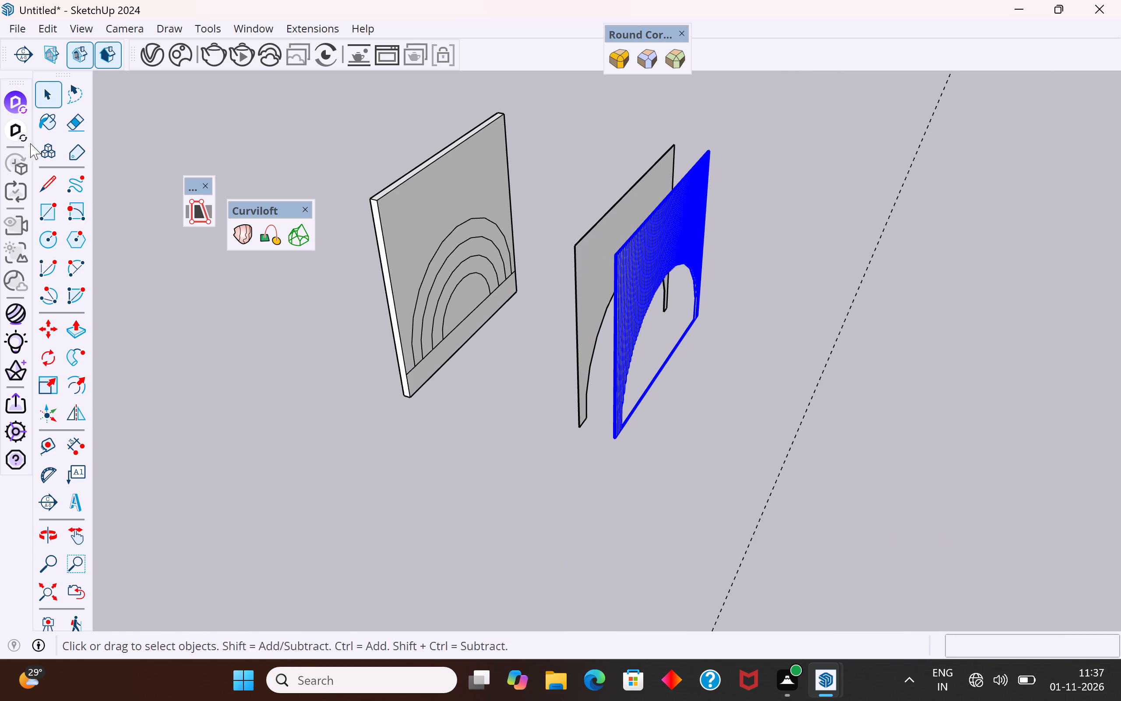
click(278, 469)
Delete the copied arch face standing behind the trimmed strip group.
middle_drag(684, 394, 633, 315)
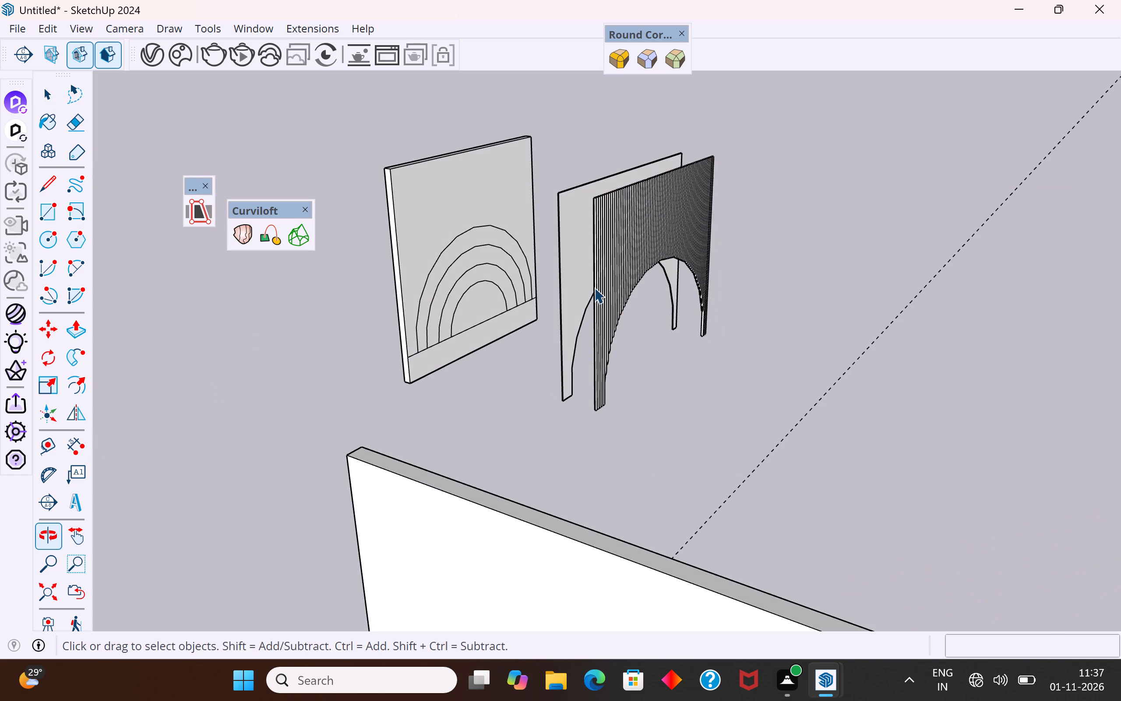
click(561, 239)
middle_drag(590, 342, 755, 297)
drag(658, 134, 596, 424)
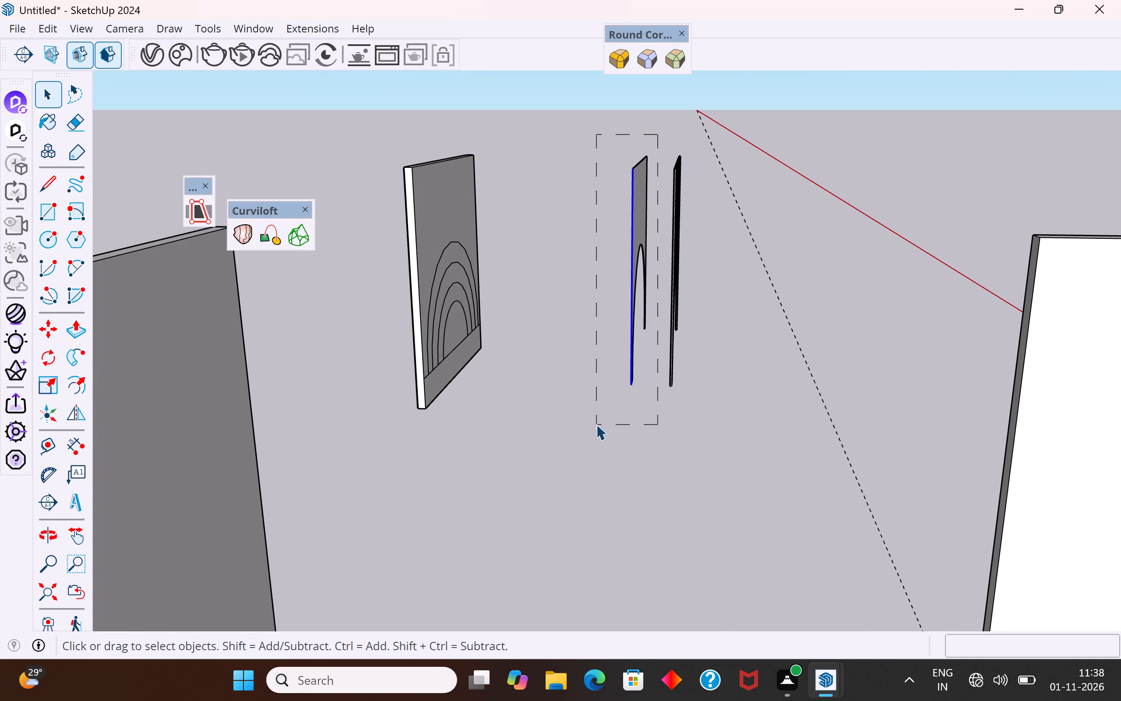
key(Delete)
Move the trimmed strip group onto the back wall's front face, aligning its lower corner with the top corner of the base band.
click(673, 386)
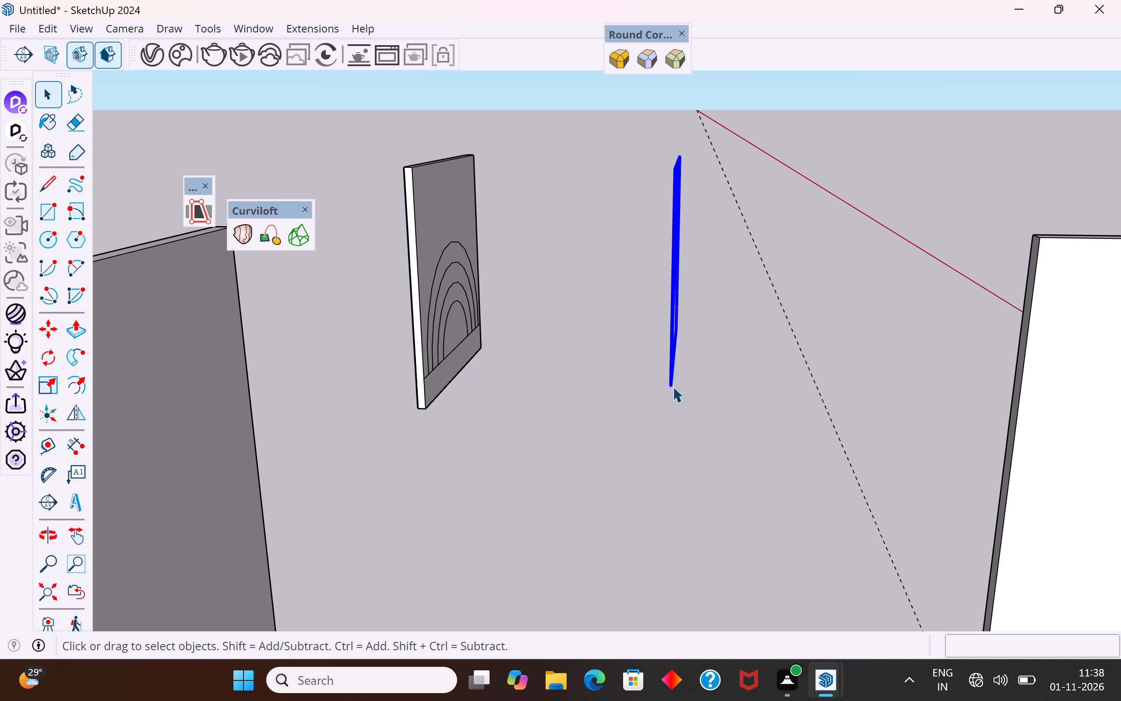
scroll(673, 386, up, 14)
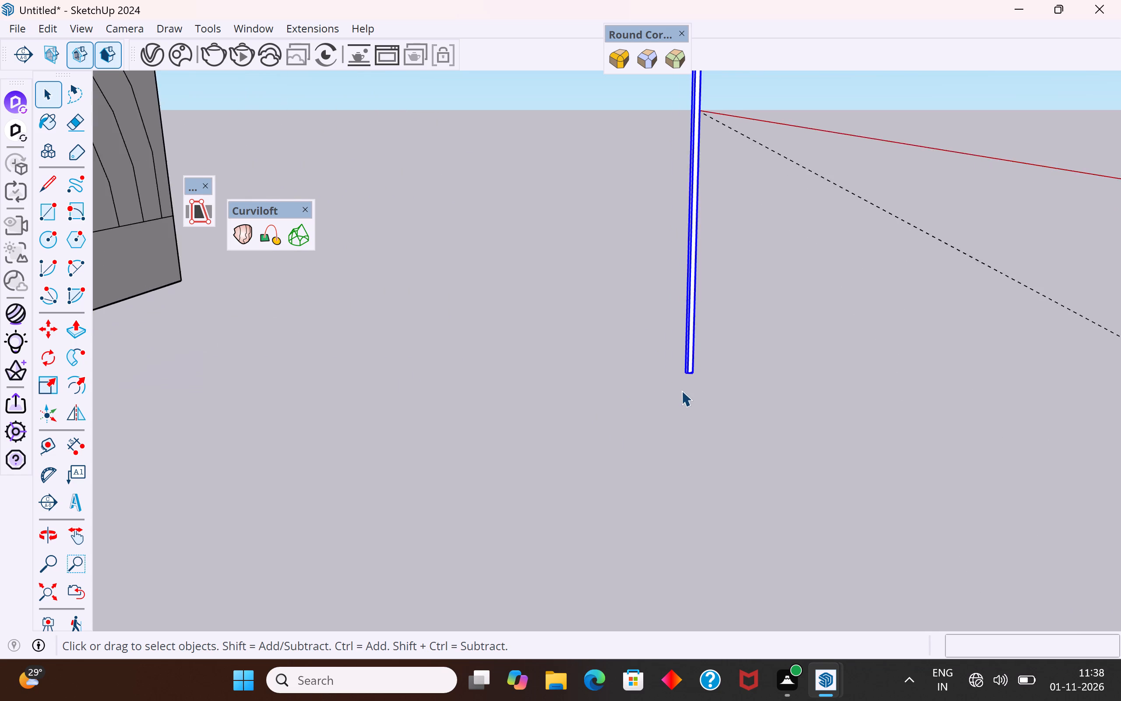
scroll(681, 390, up, 5)
key(m)
click(685, 352)
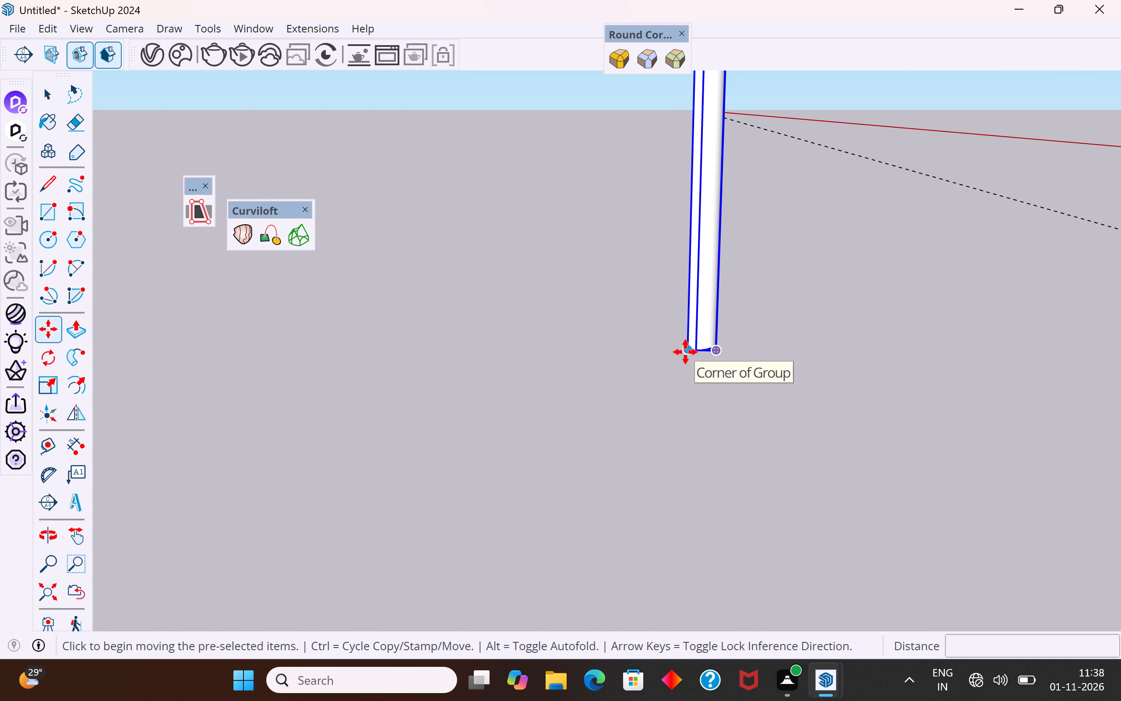
scroll(895, 372, down, 20)
scroll(895, 372, down, 4)
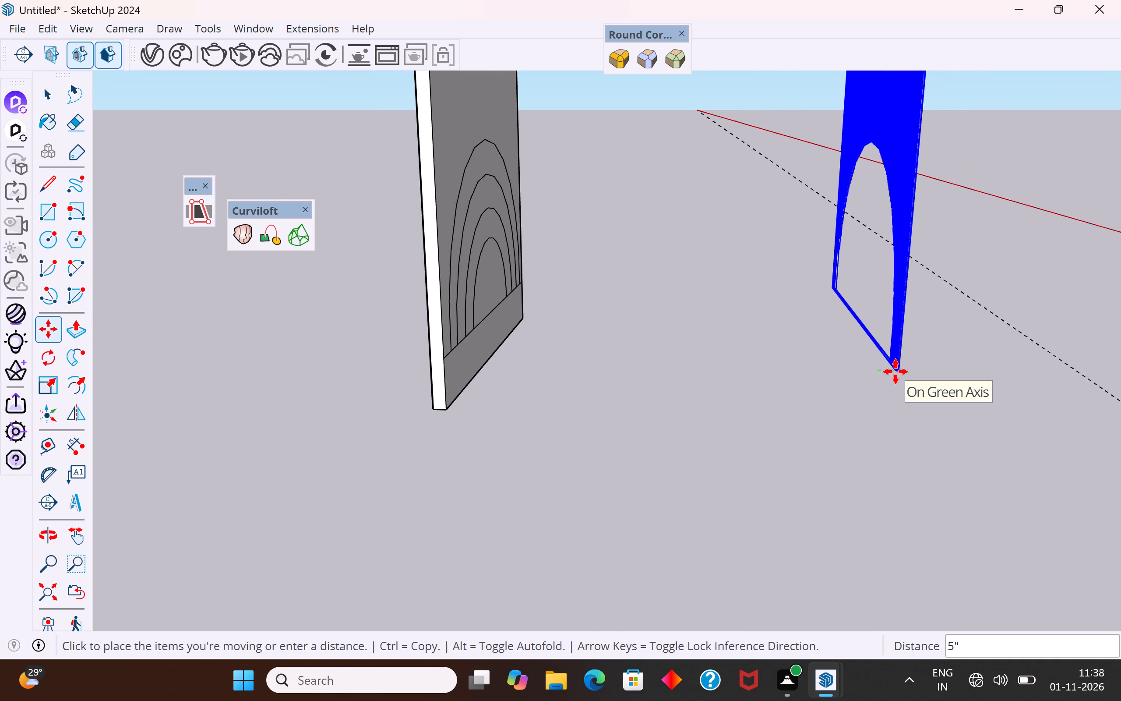
scroll(895, 372, down, 4)
middle_drag(653, 322, 551, 326)
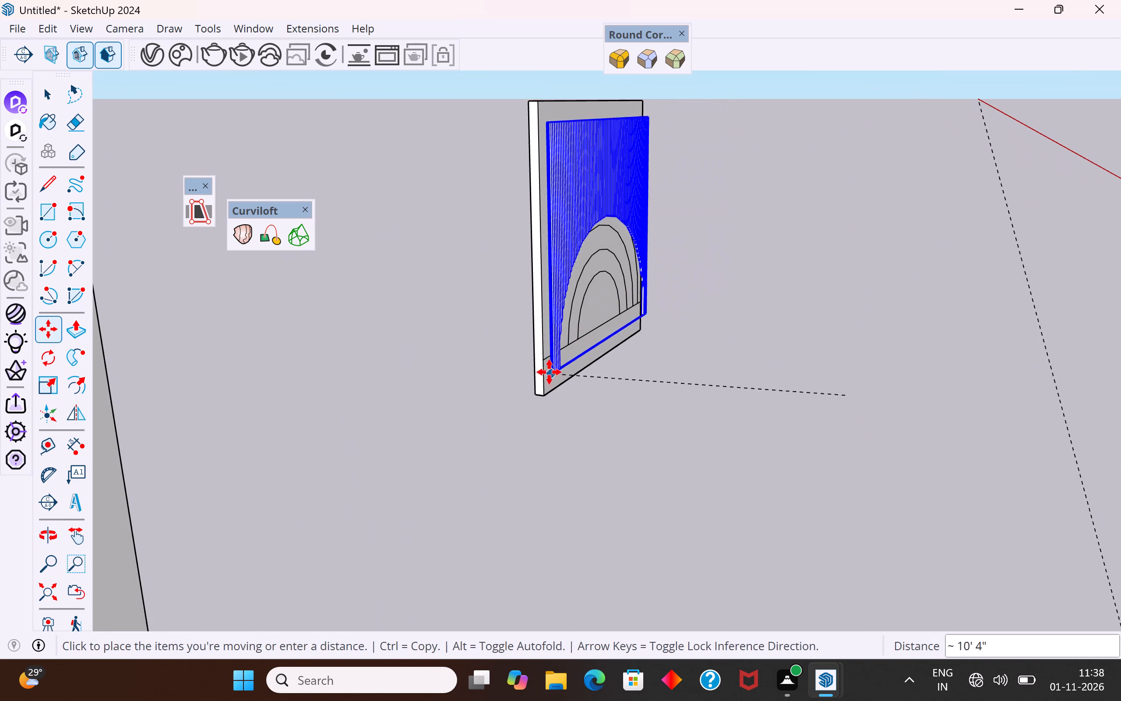
scroll(542, 364, up, 15)
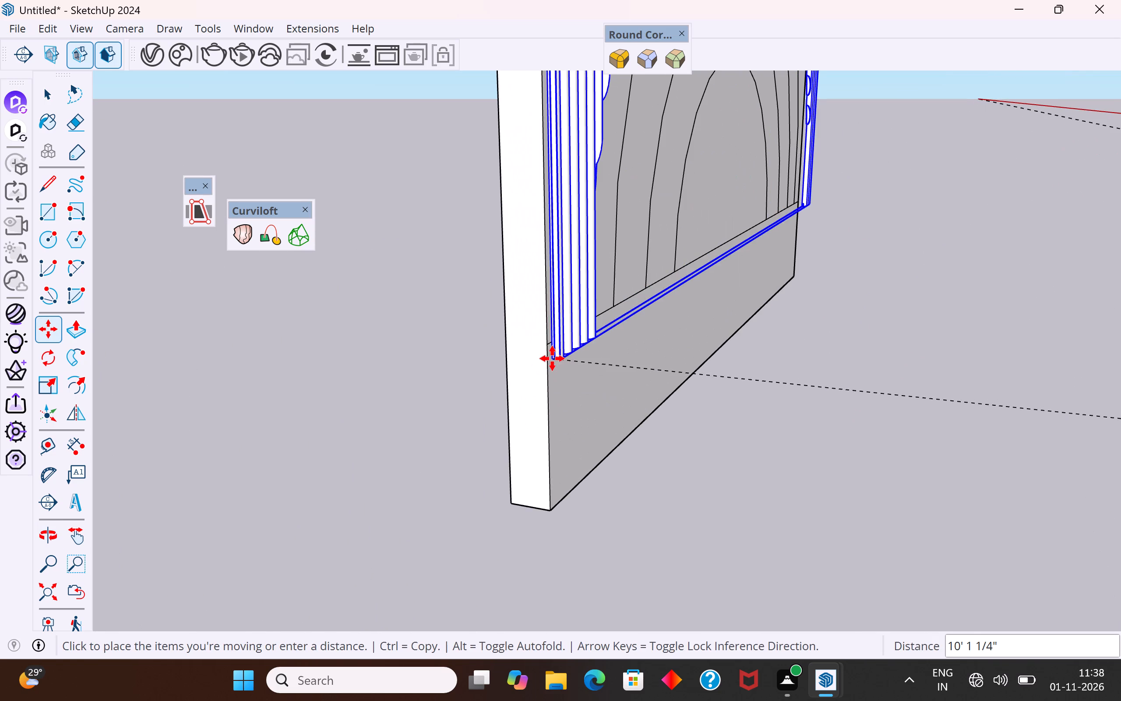
scroll(549, 343, up, 14)
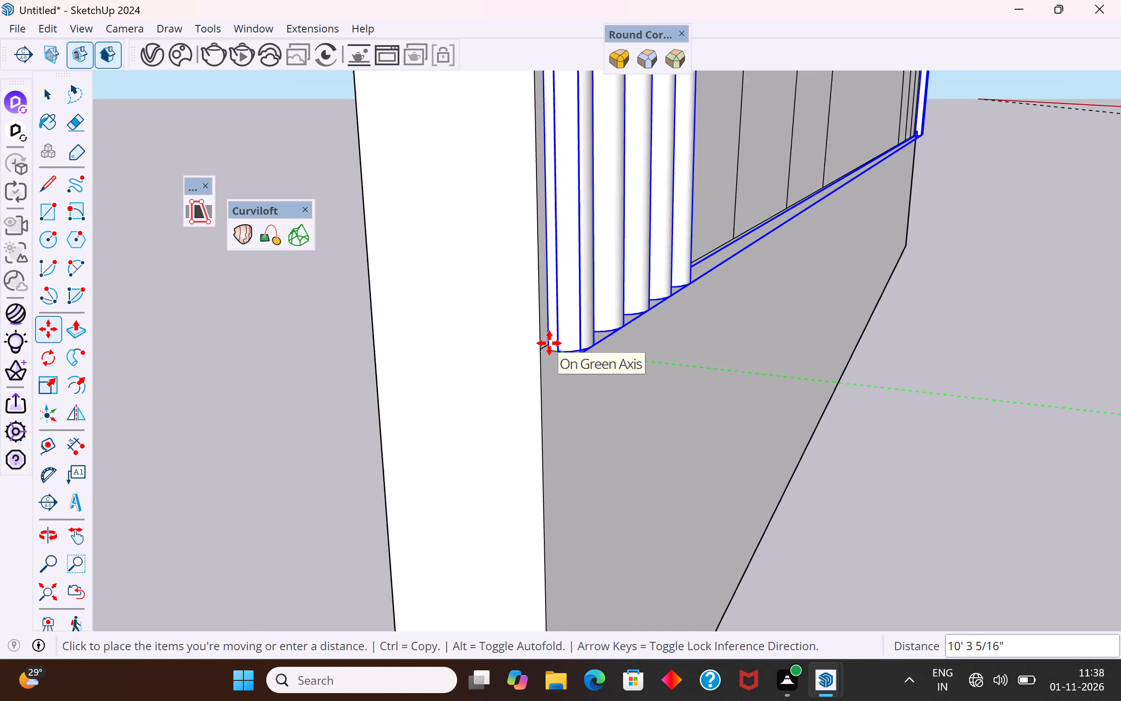
scroll(549, 343, up, 1)
click(542, 343)
scroll(627, 435, down, 7)
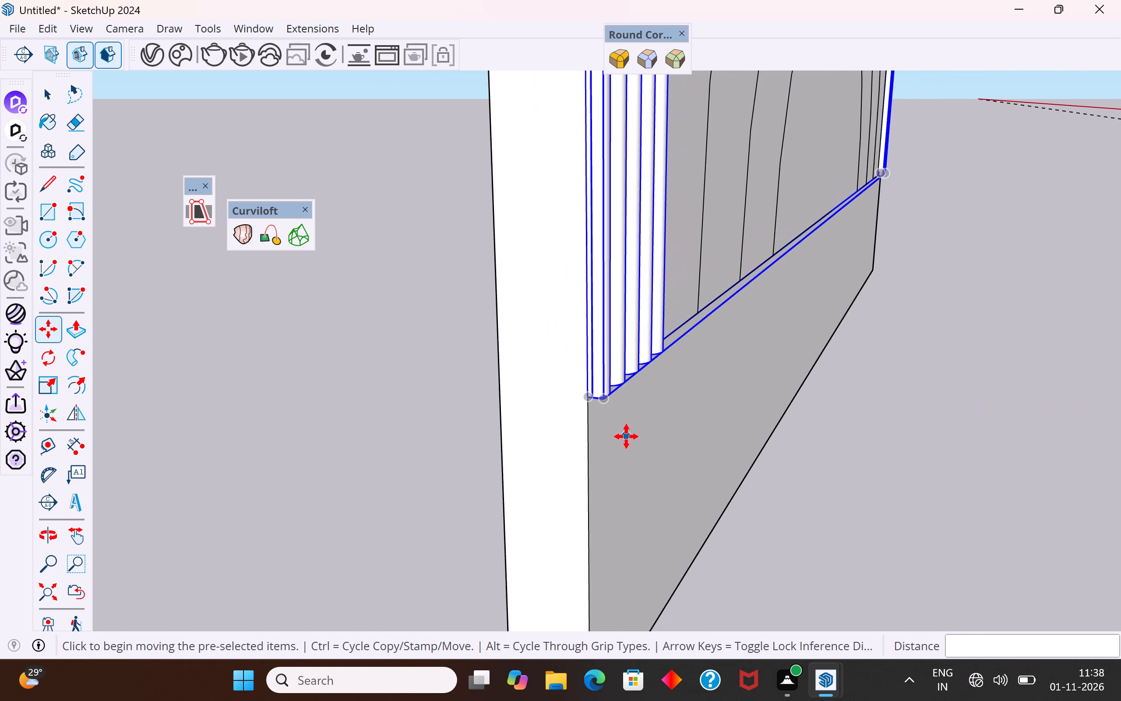
scroll(694, 409, down, 7)
middle_drag(914, 396, 539, 504)
scroll(736, 444, down, 10)
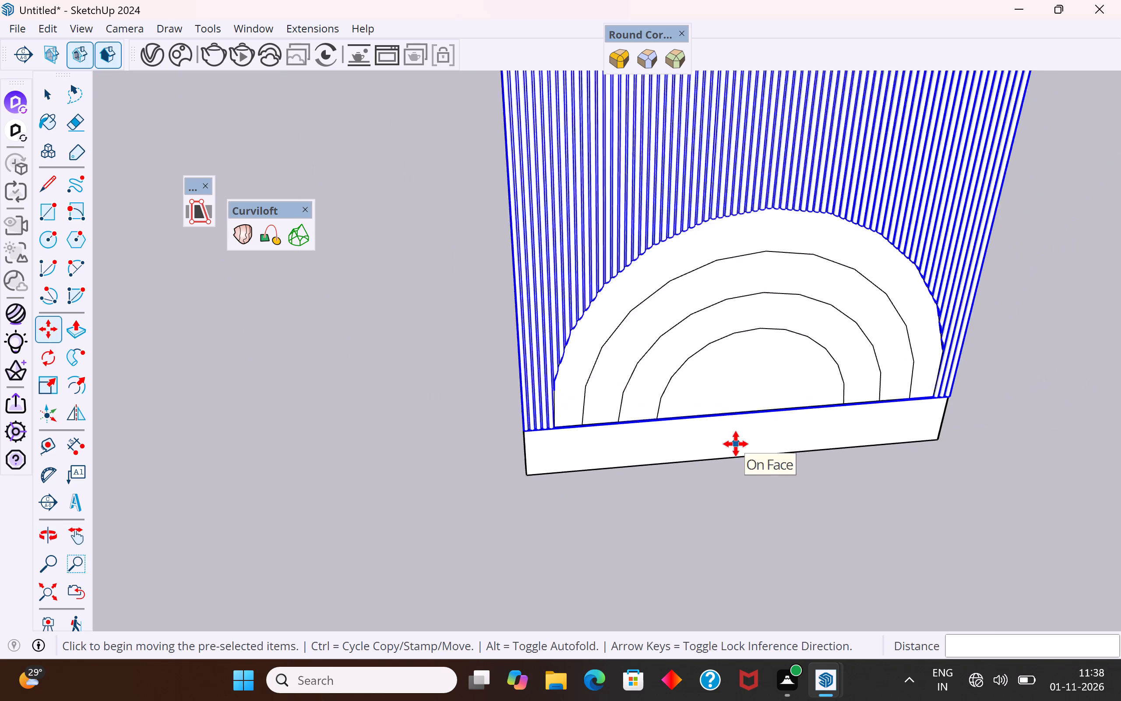
scroll(736, 444, down, 2)
middle_drag(801, 372, 806, 244)
click(42, 99)
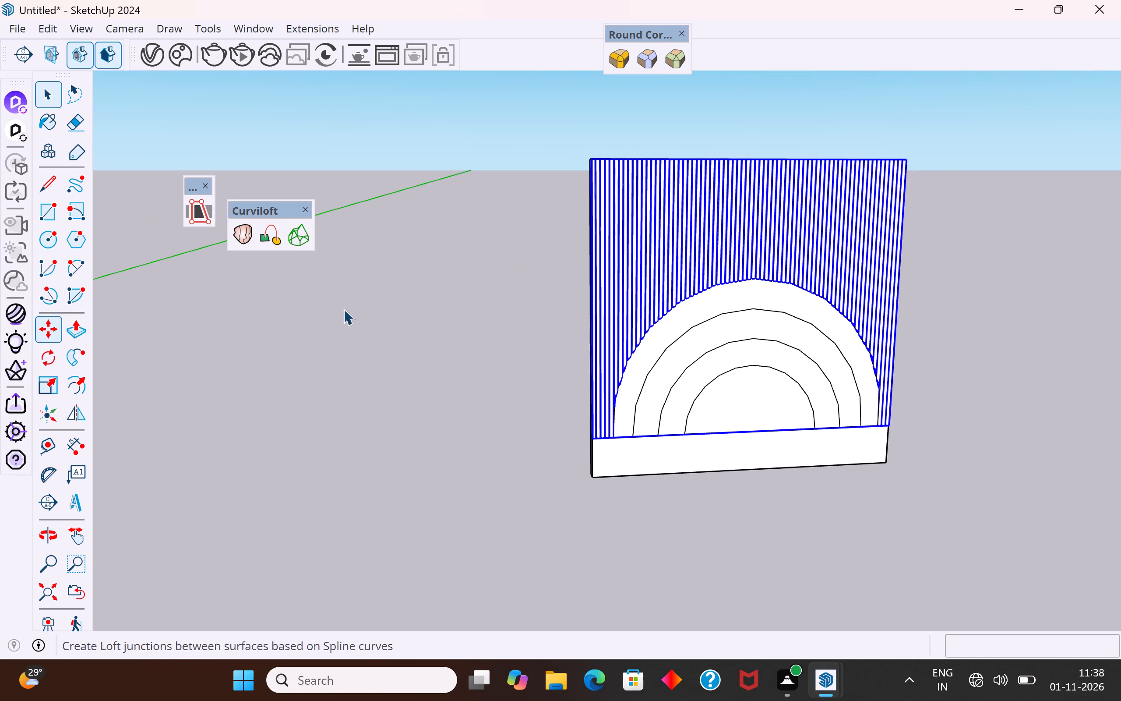
click(387, 349)
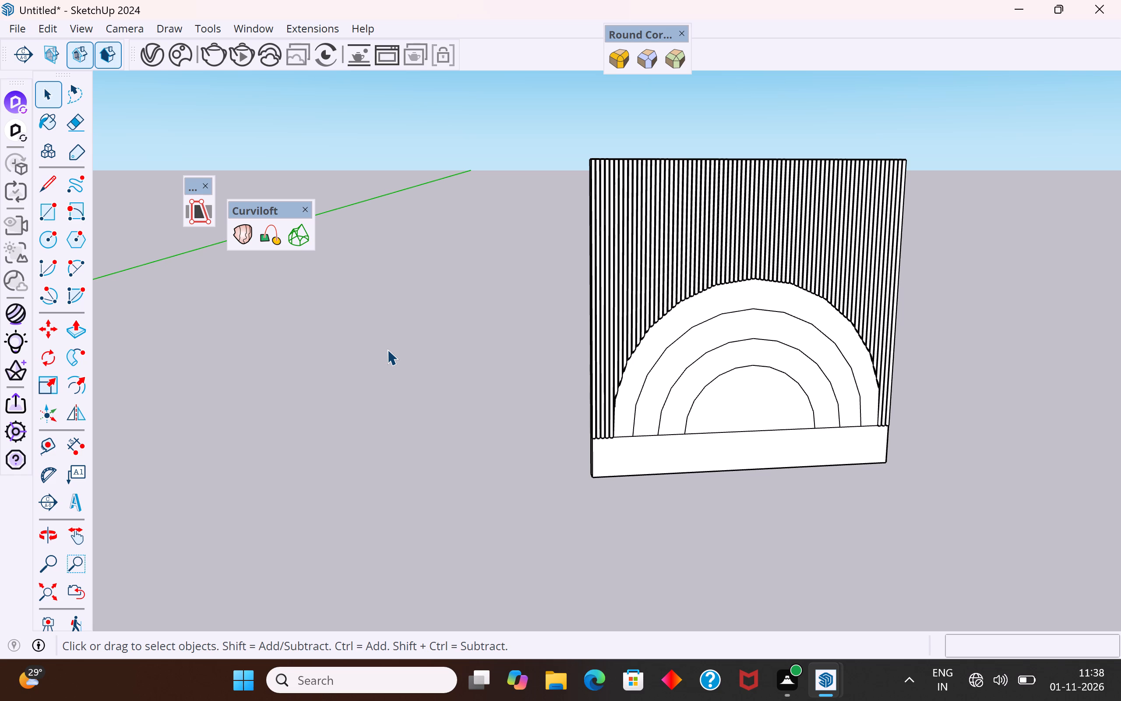
click(766, 571)
Push the outermost arch band, just inside the strips, into the wall about 2 5/16".
click(716, 294)
middle_drag(721, 359, 768, 442)
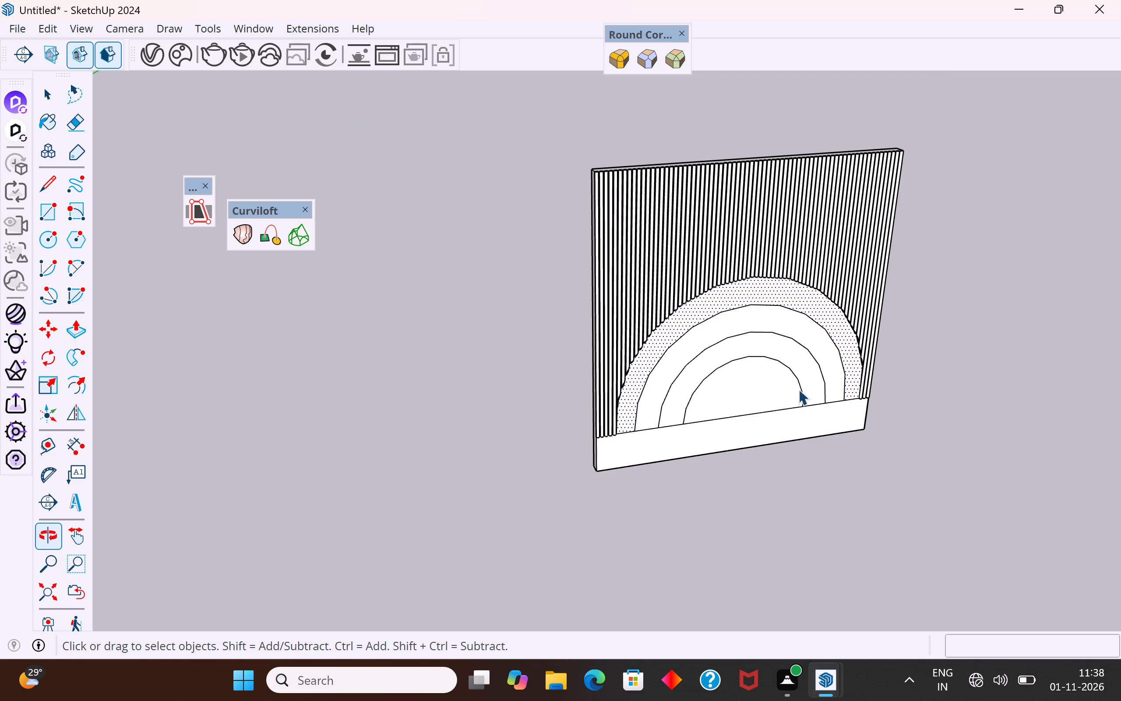
scroll(805, 365, up, 4)
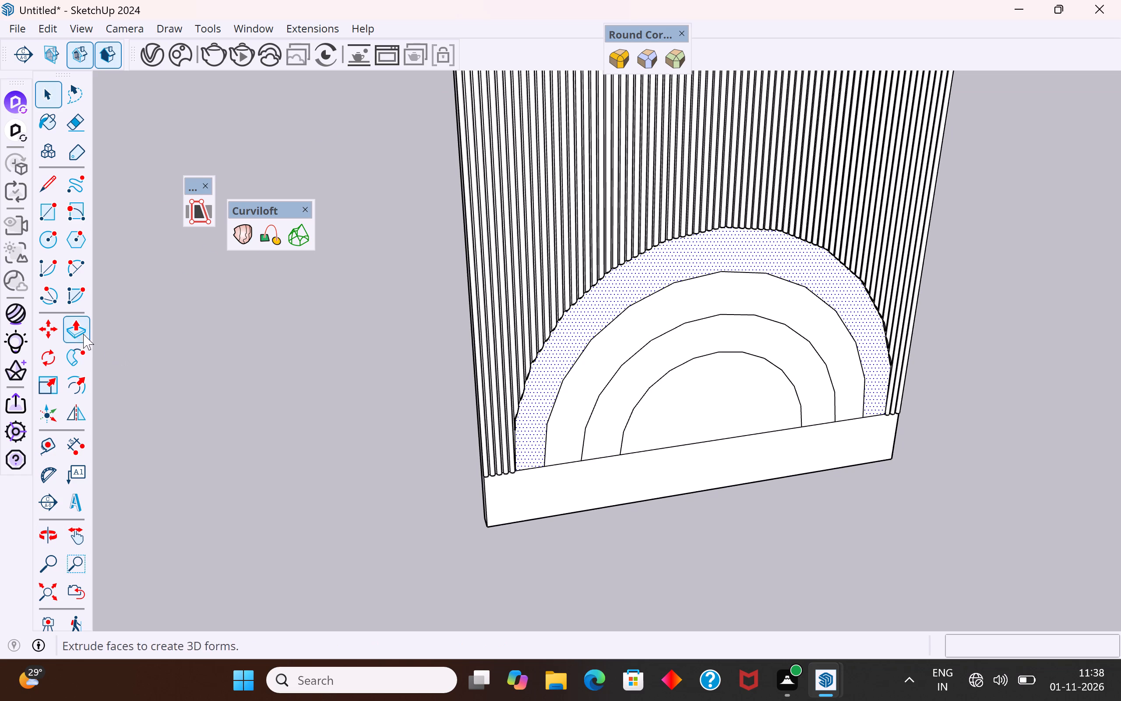
click(90, 332)
click(75, 332)
scroll(790, 357, up, 4)
middle_drag(721, 300, 870, 288)
click(699, 186)
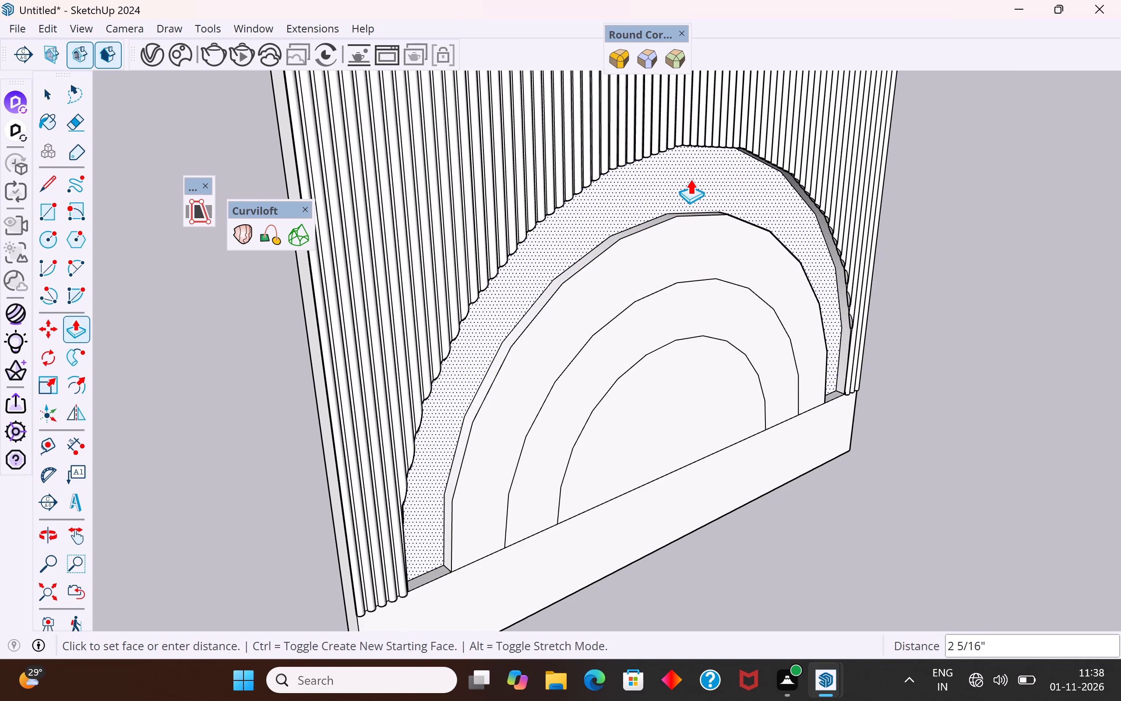
click(690, 179)
click(49, 83)
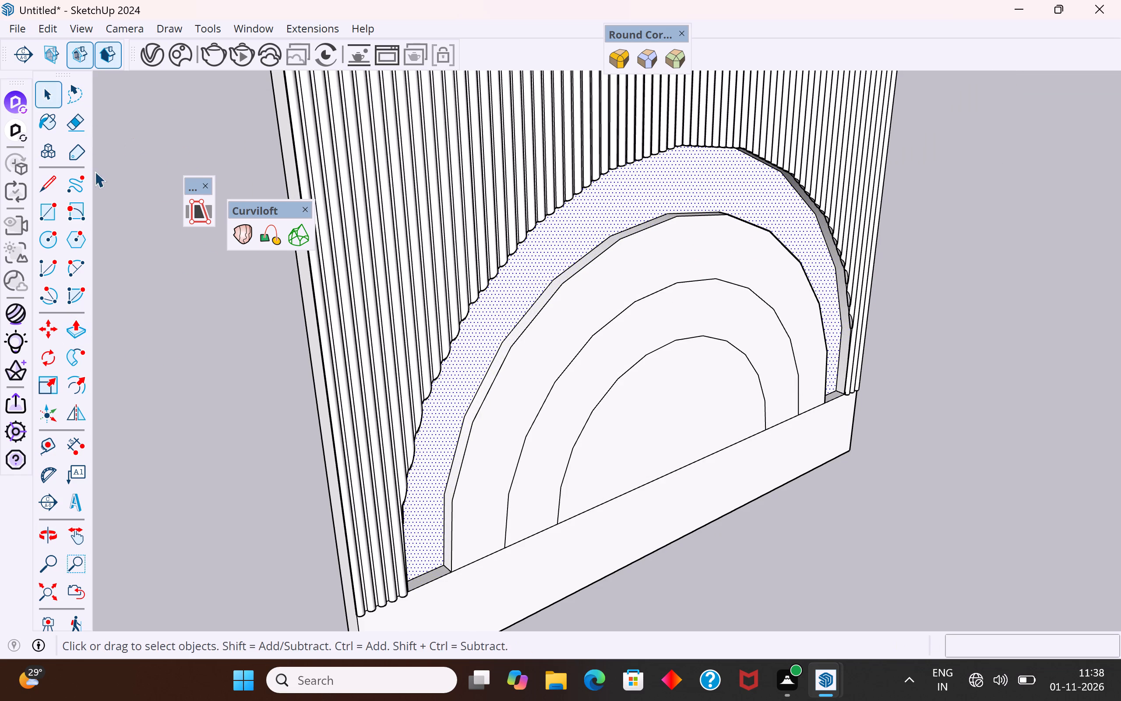
click(95, 171)
Push the second arch band into the wall about 1 1/16", then adjust its depth by about 1/16".
click(614, 302)
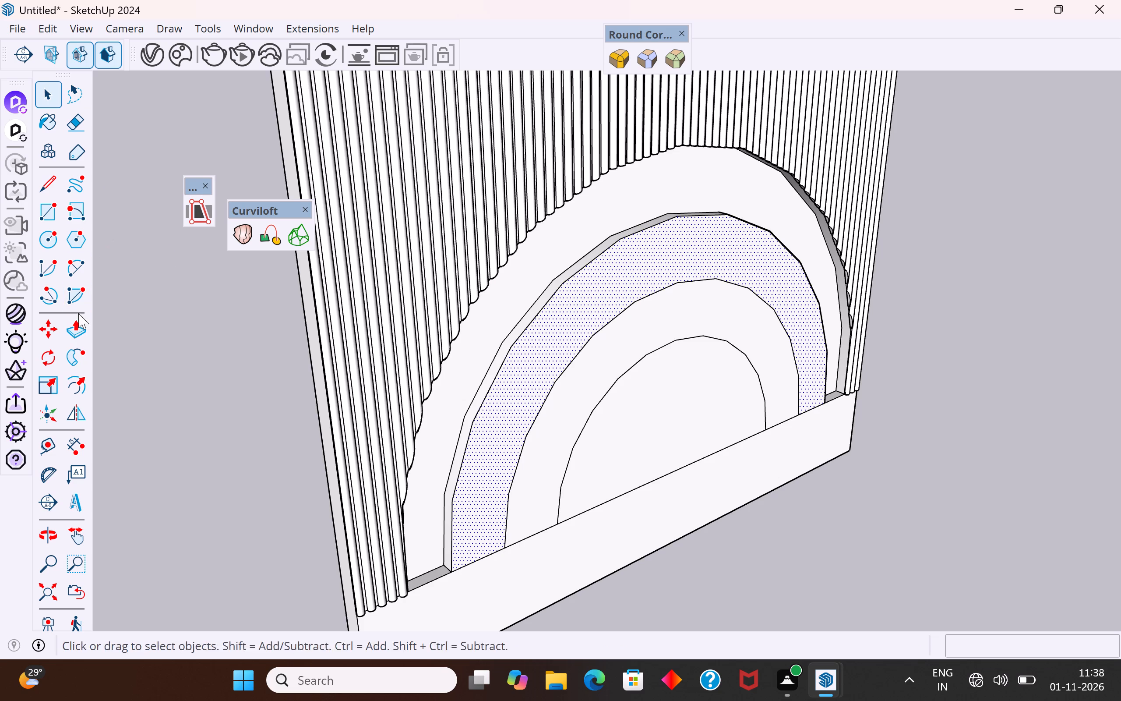
click(75, 325)
click(600, 280)
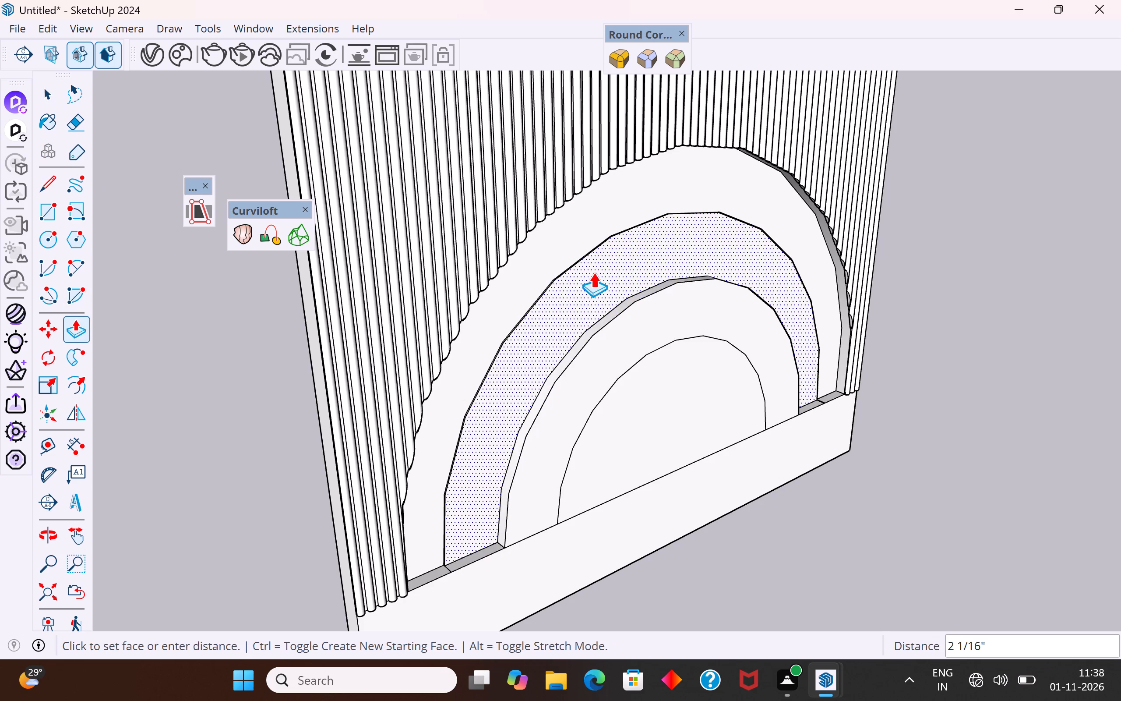
middle_drag(593, 272, 634, 308)
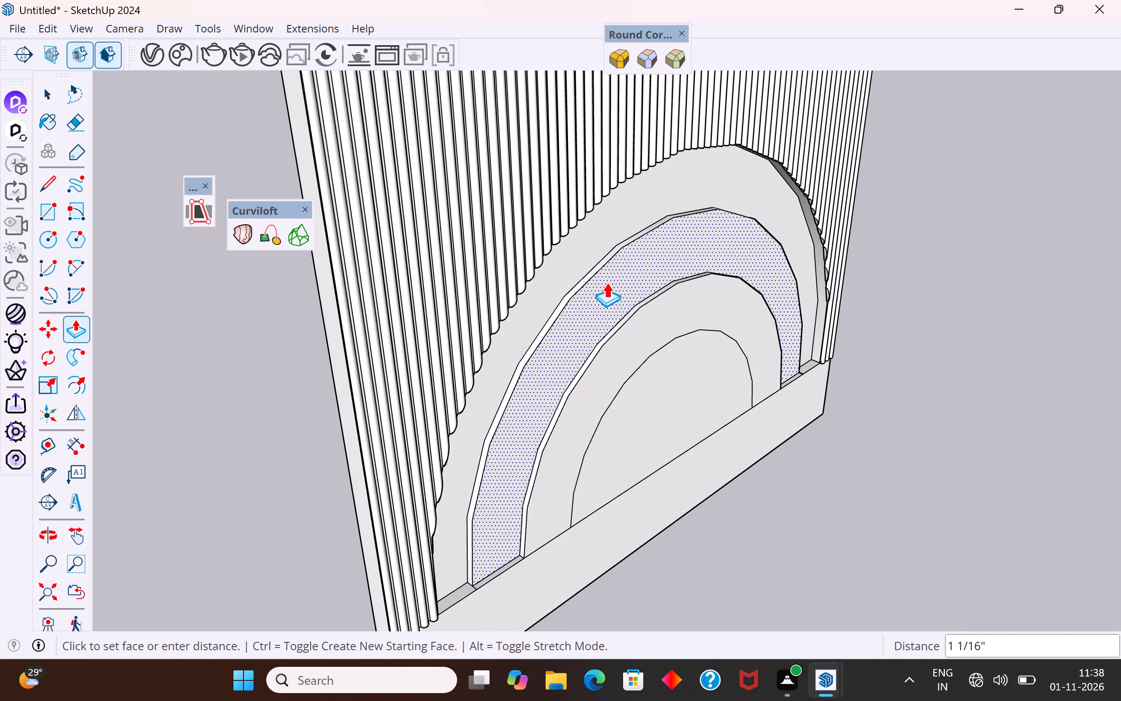
click(606, 282)
middle_drag(741, 363, 689, 0)
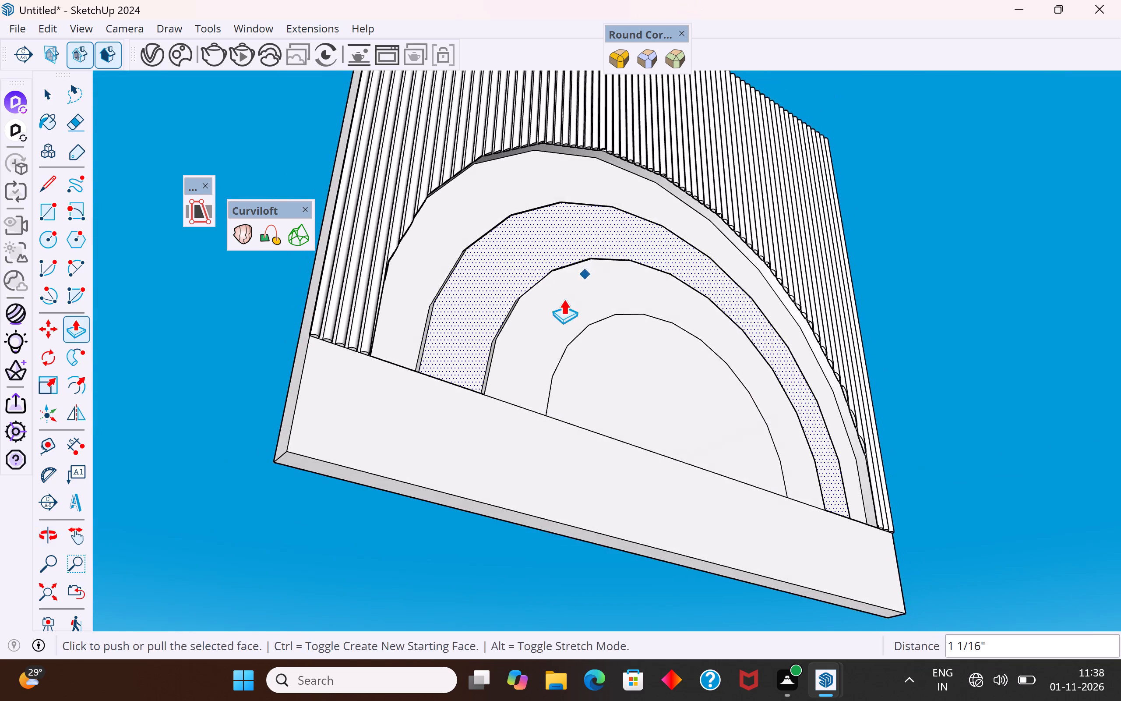
middle_drag(565, 297, 670, 400)
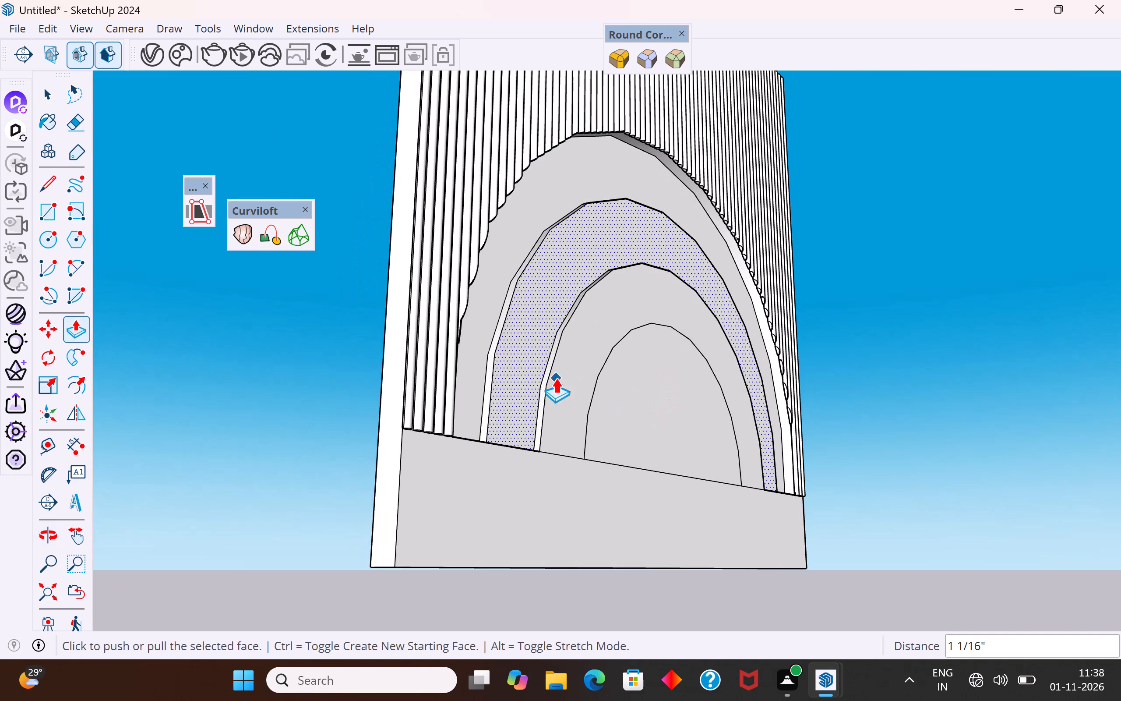
click(682, 398)
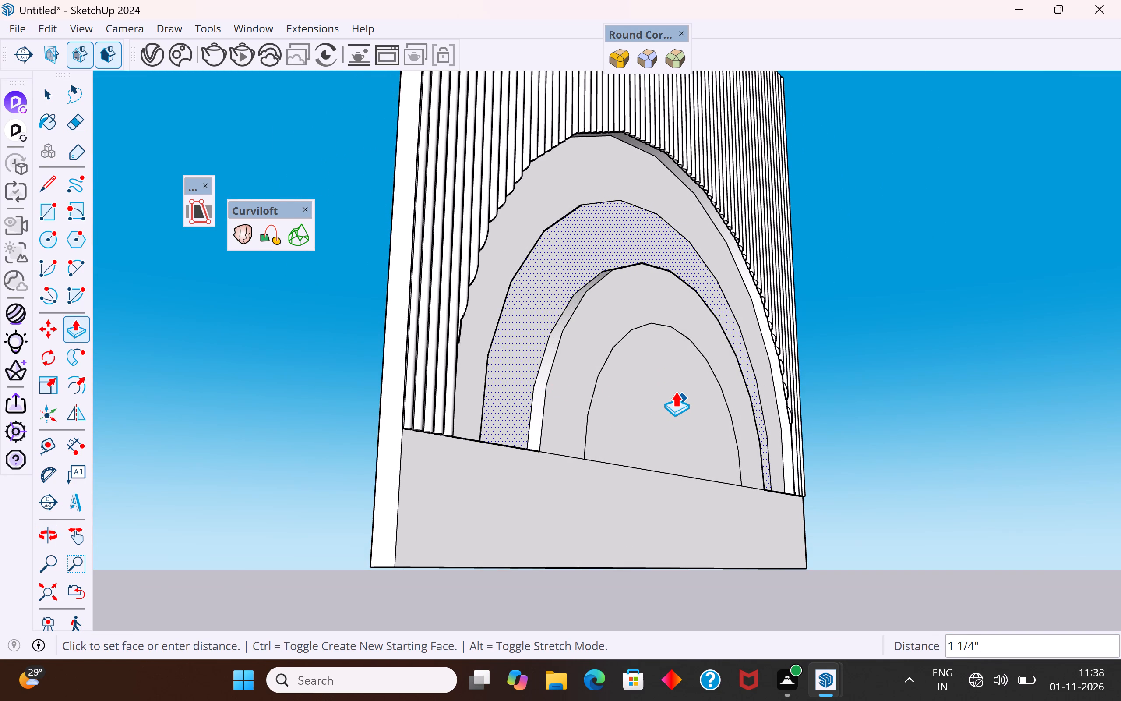
click(681, 393)
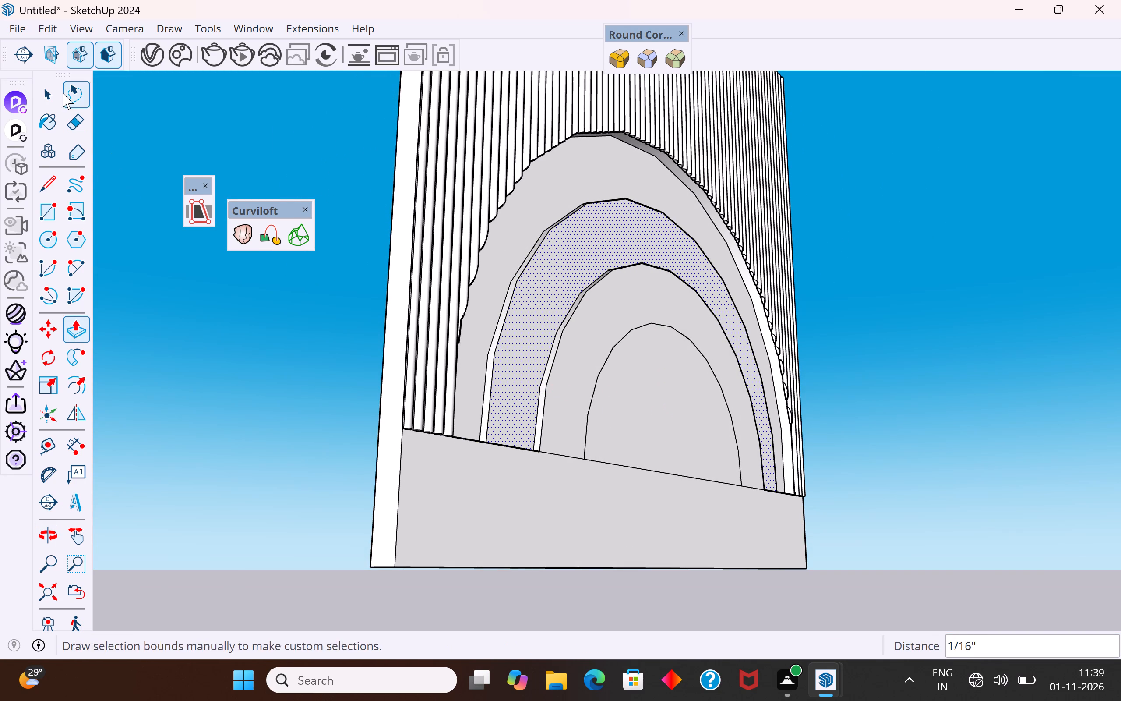
click(59, 89)
click(199, 306)
Push the innermost half-round face into the wall about 1 1/2".
click(637, 394)
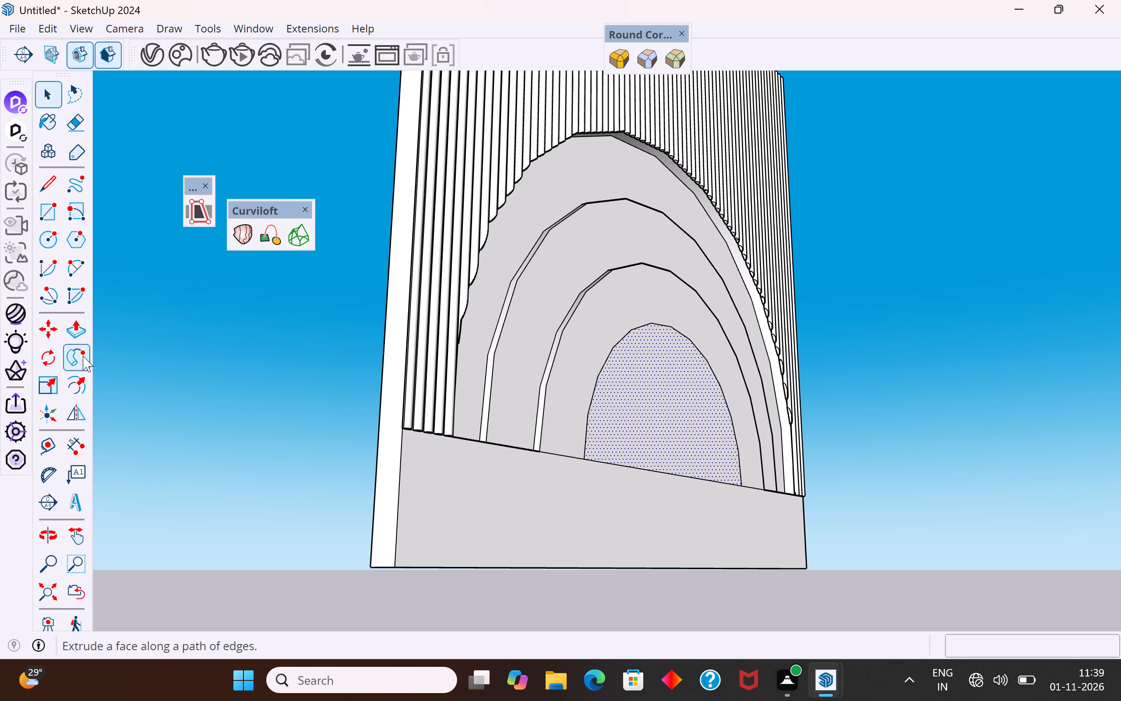
click(71, 331)
click(658, 424)
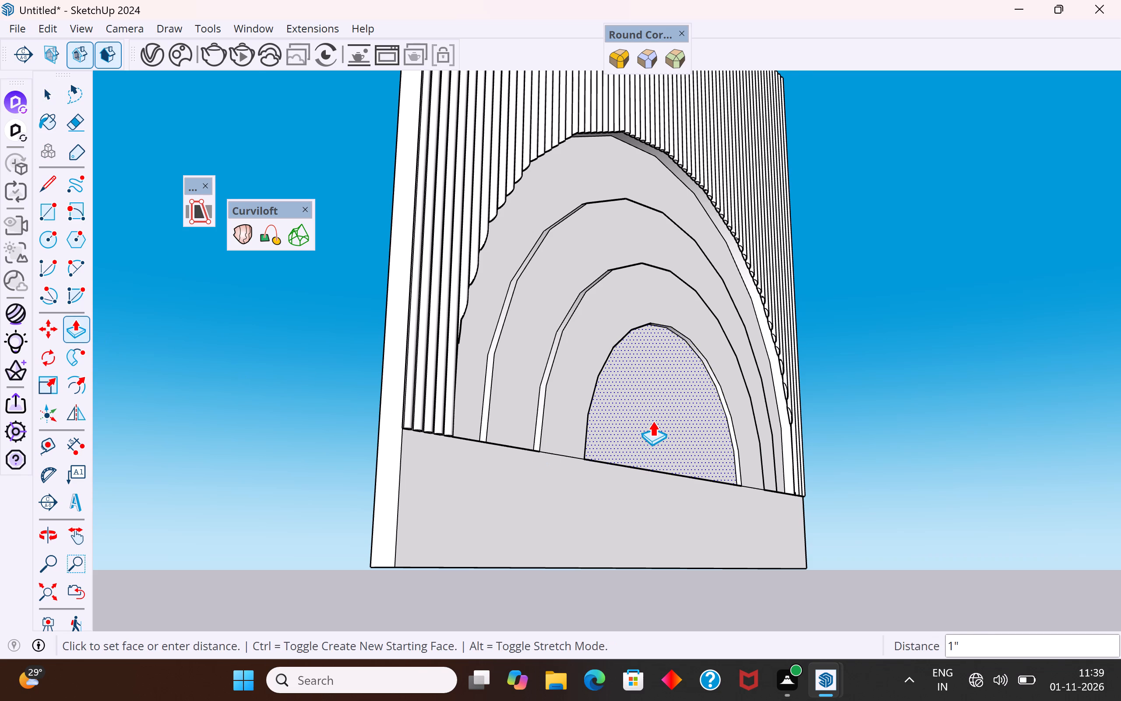
middle_drag(652, 421, 403, 580)
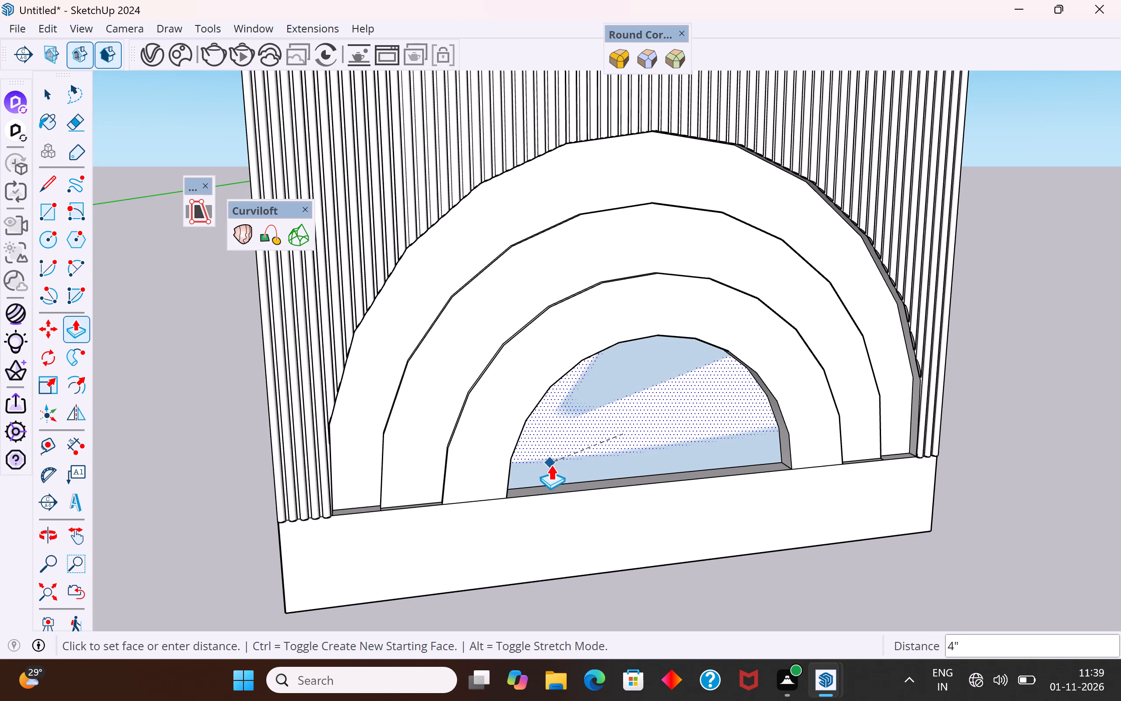
scroll(551, 464, up, 11)
scroll(551, 464, down, 7)
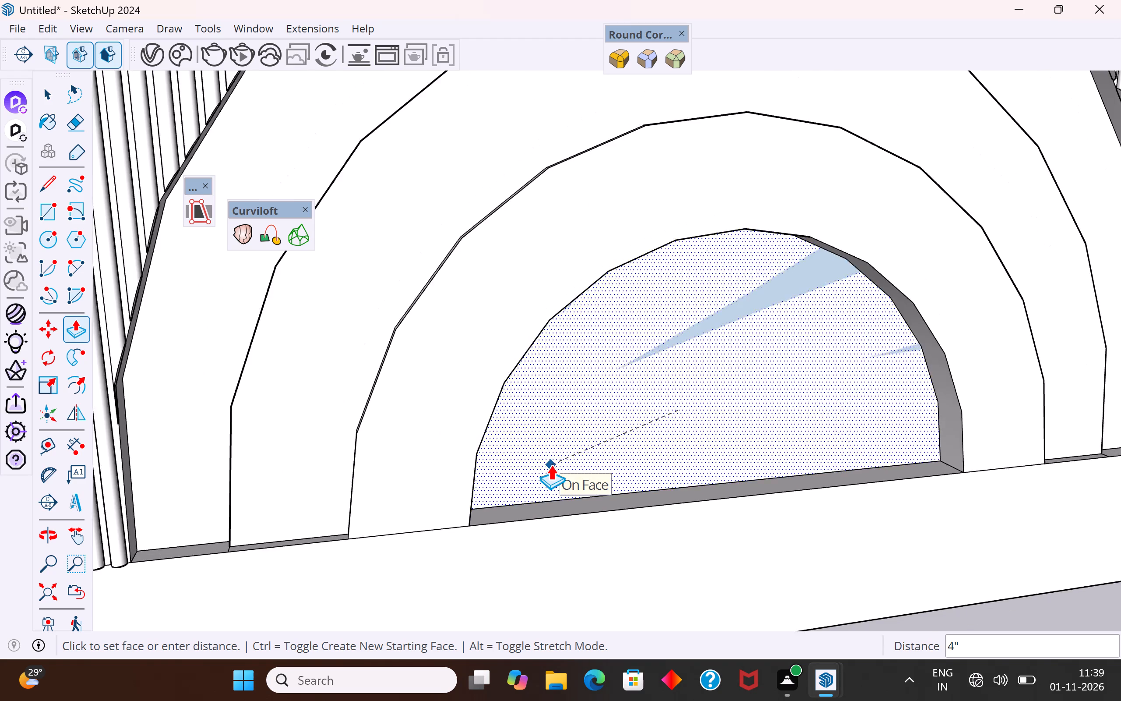
scroll(551, 464, down, 2)
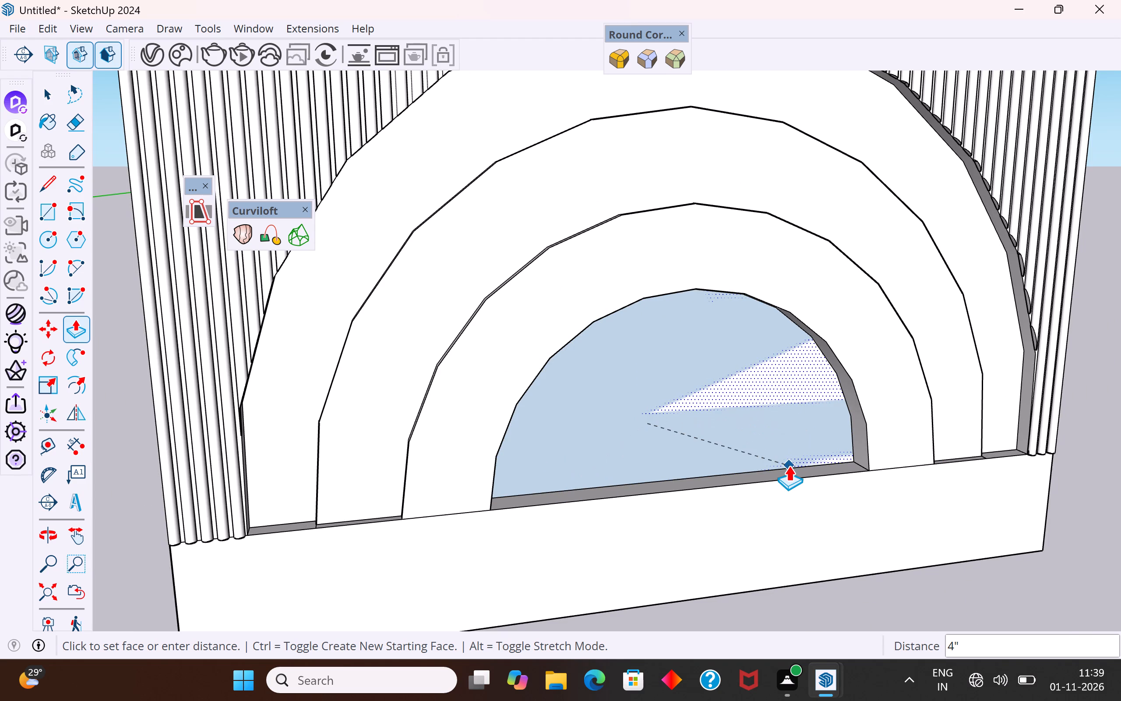
key(ctrl+z)
click(835, 443)
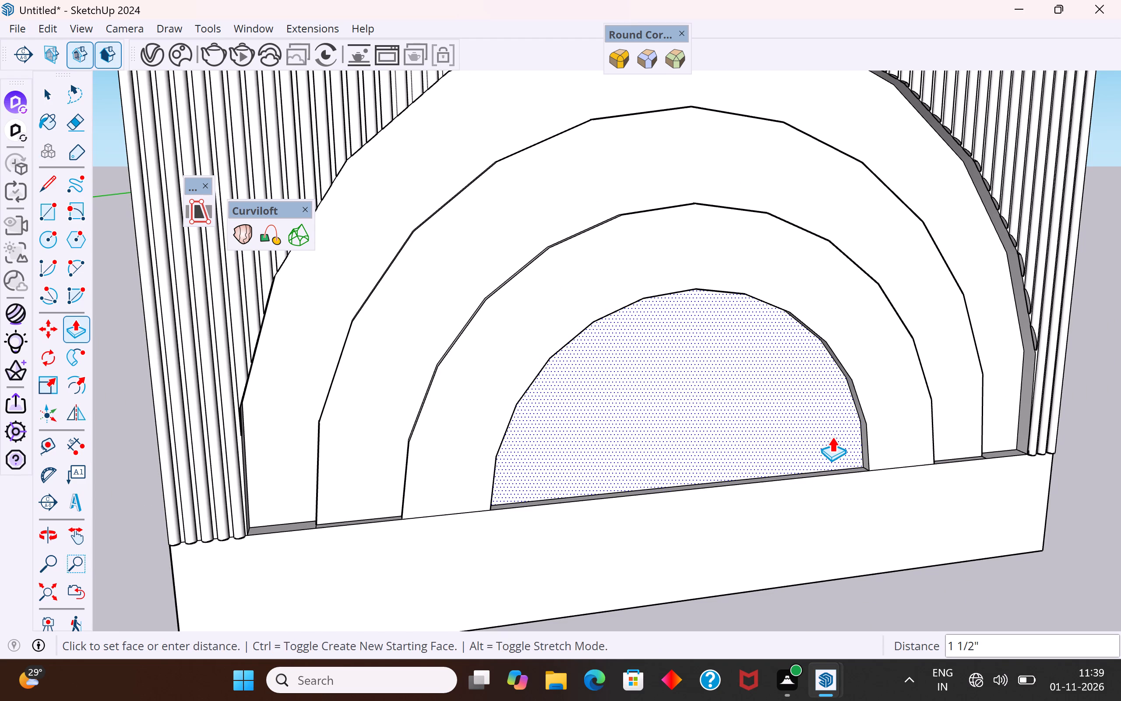
click(832, 436)
click(51, 92)
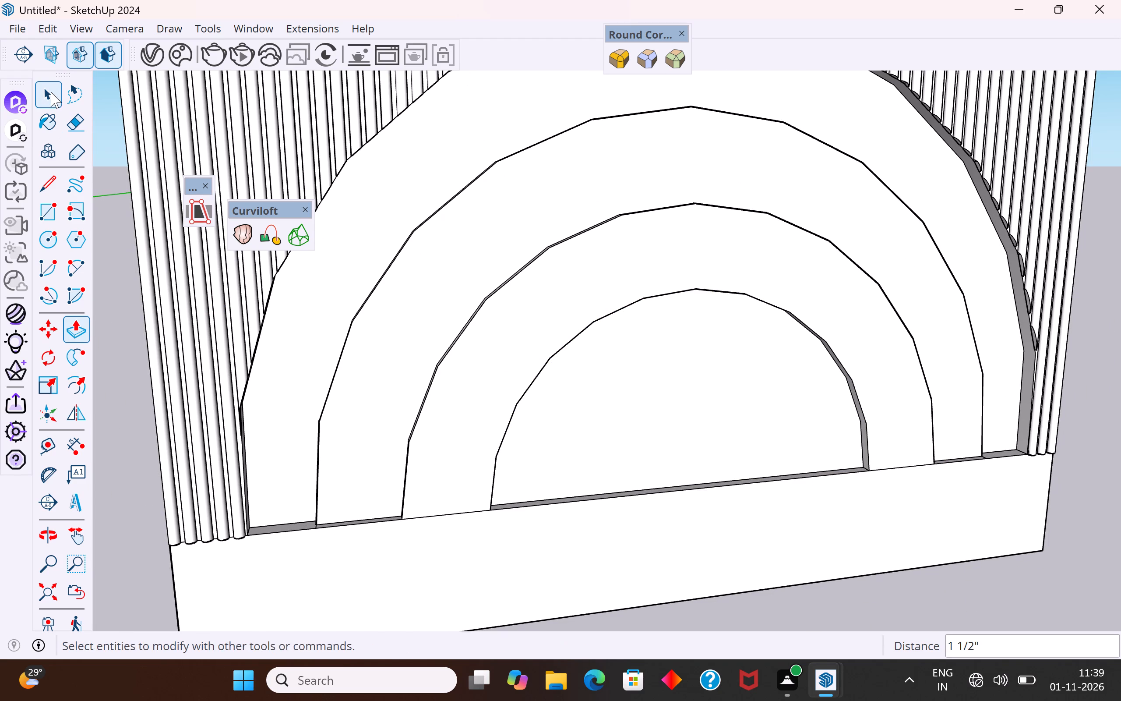
click(161, 273)
click(134, 292)
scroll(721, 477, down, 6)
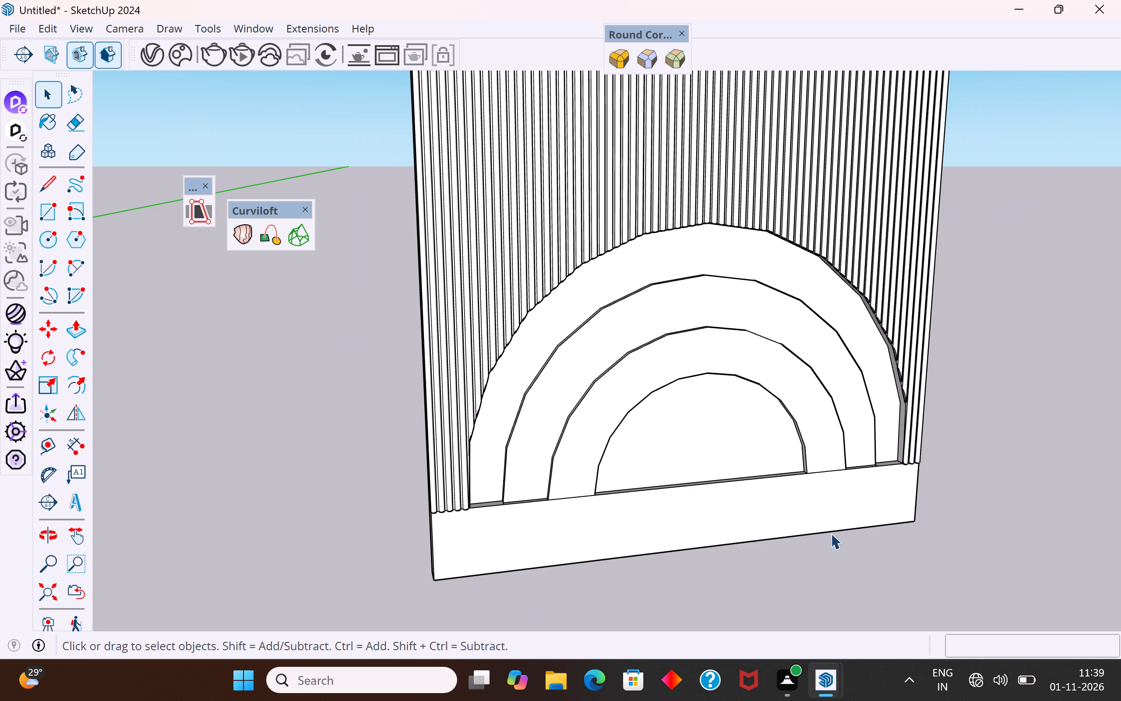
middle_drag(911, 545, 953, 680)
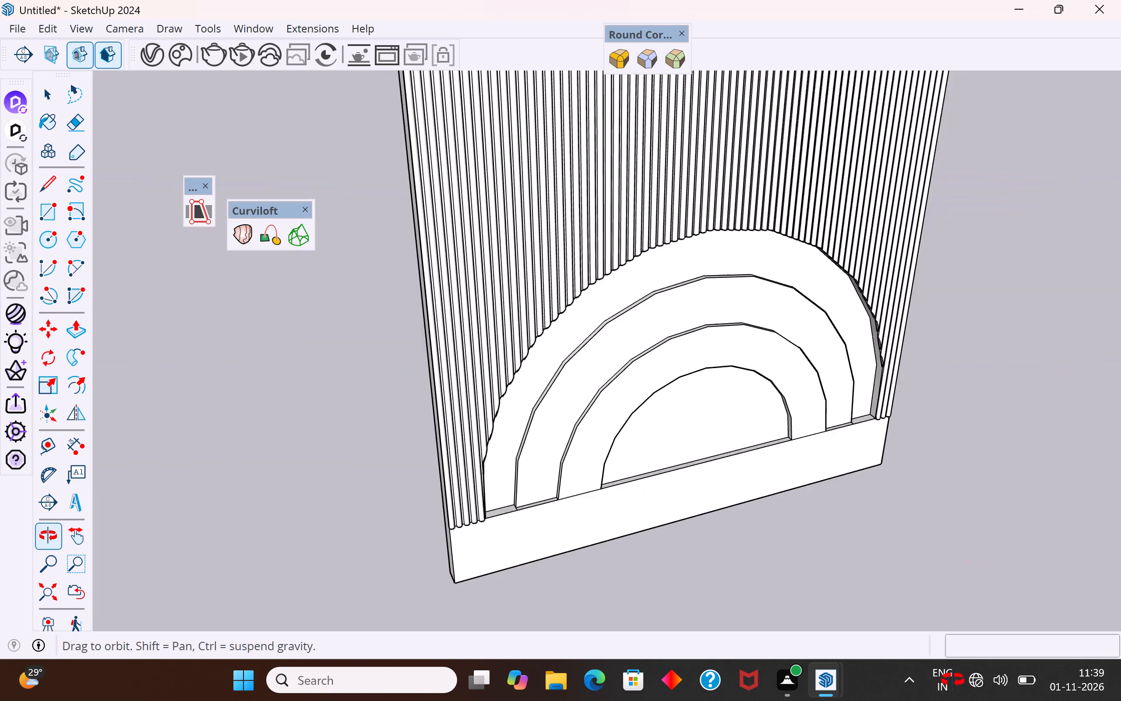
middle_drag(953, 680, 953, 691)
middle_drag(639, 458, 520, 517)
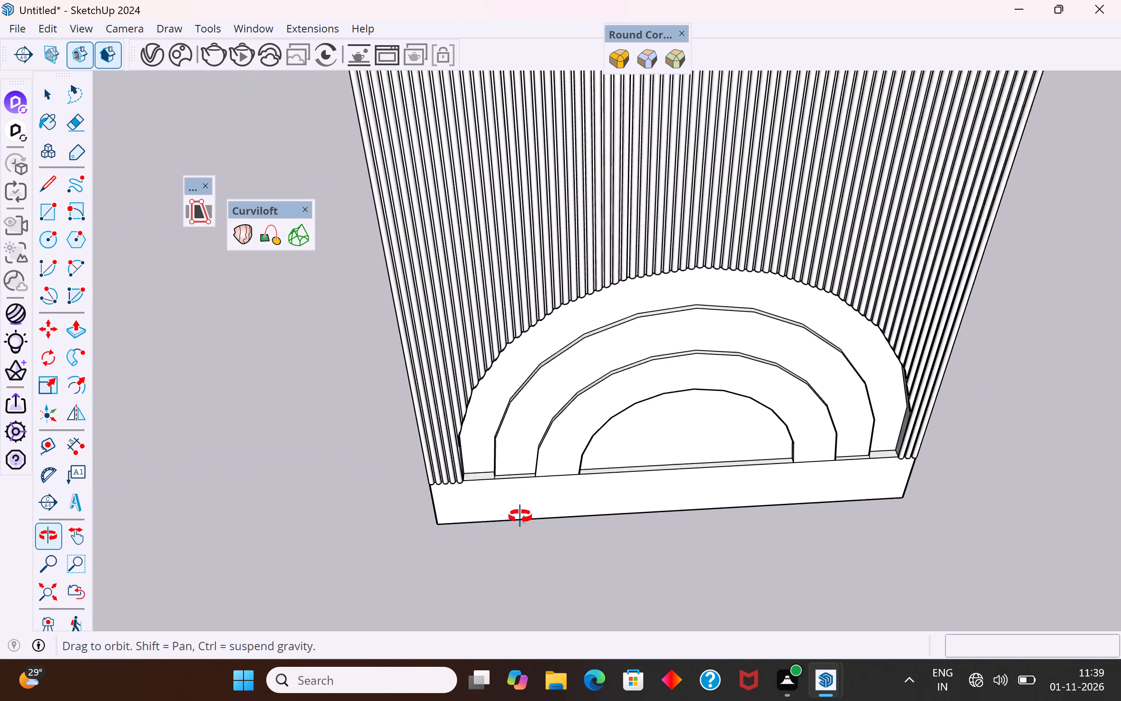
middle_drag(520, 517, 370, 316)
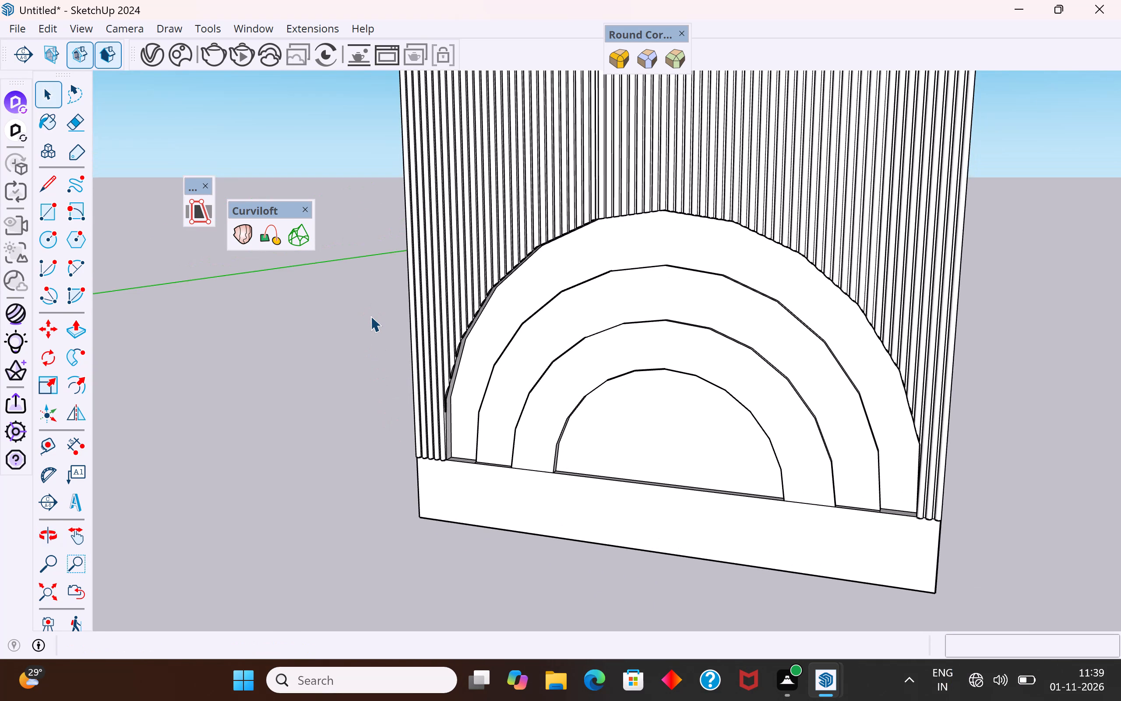
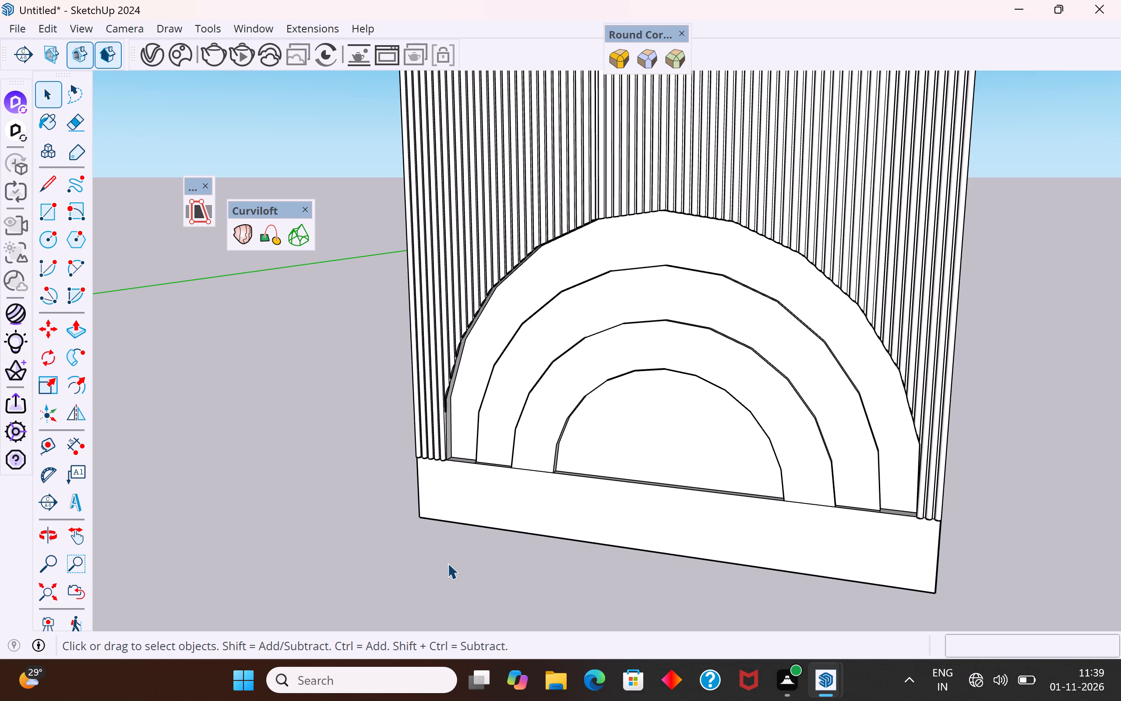
Examine the back wall's recessed arches, strips and base band from the front, from both sides, and from above and below.
scroll(730, 400, down, 11)
middle_drag(607, 570, 879, 564)
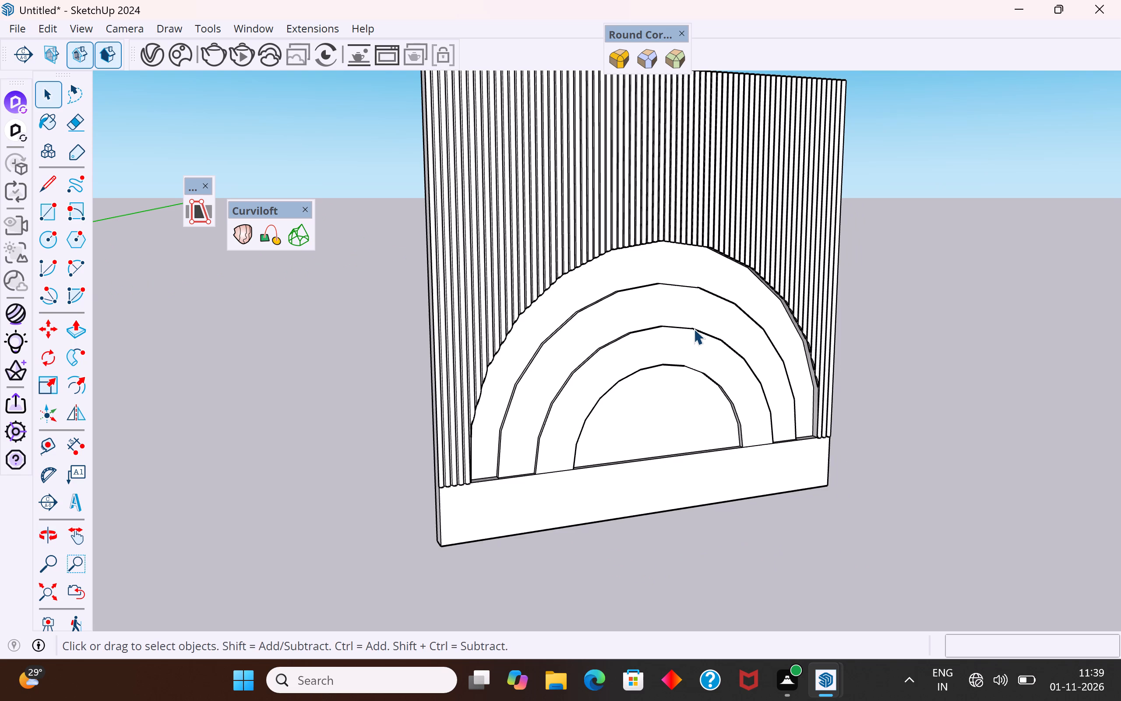
scroll(694, 329, down, 6)
middle_drag(662, 367, 828, 454)
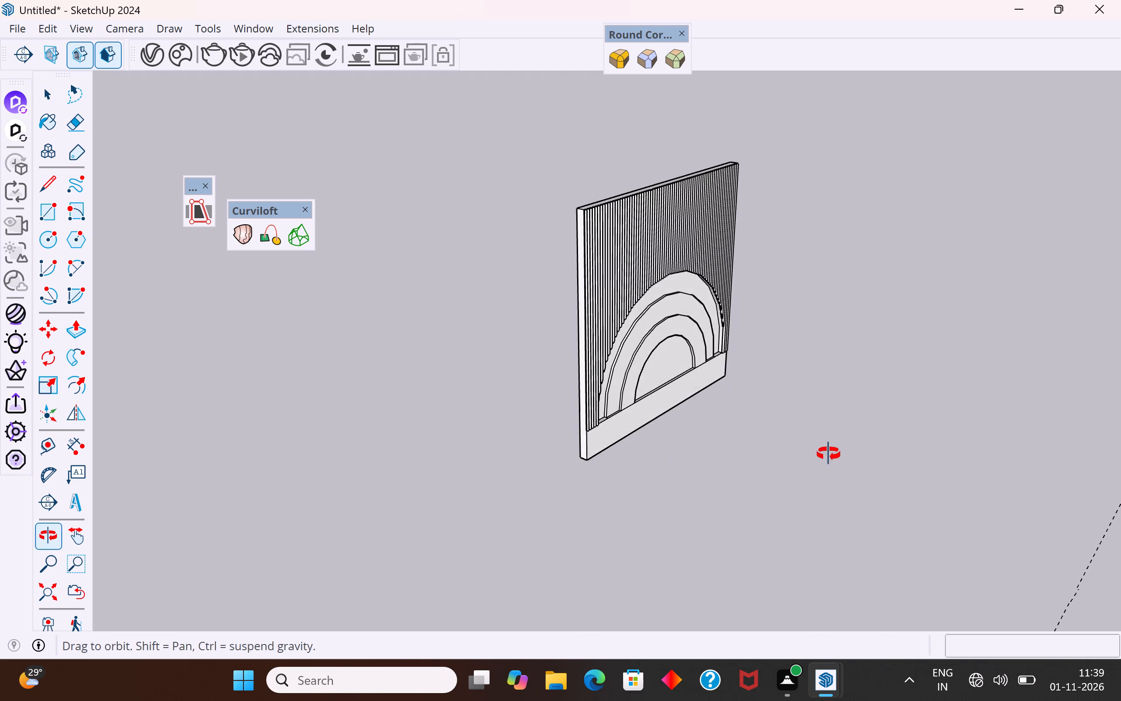
middle_drag(828, 454, 614, 473)
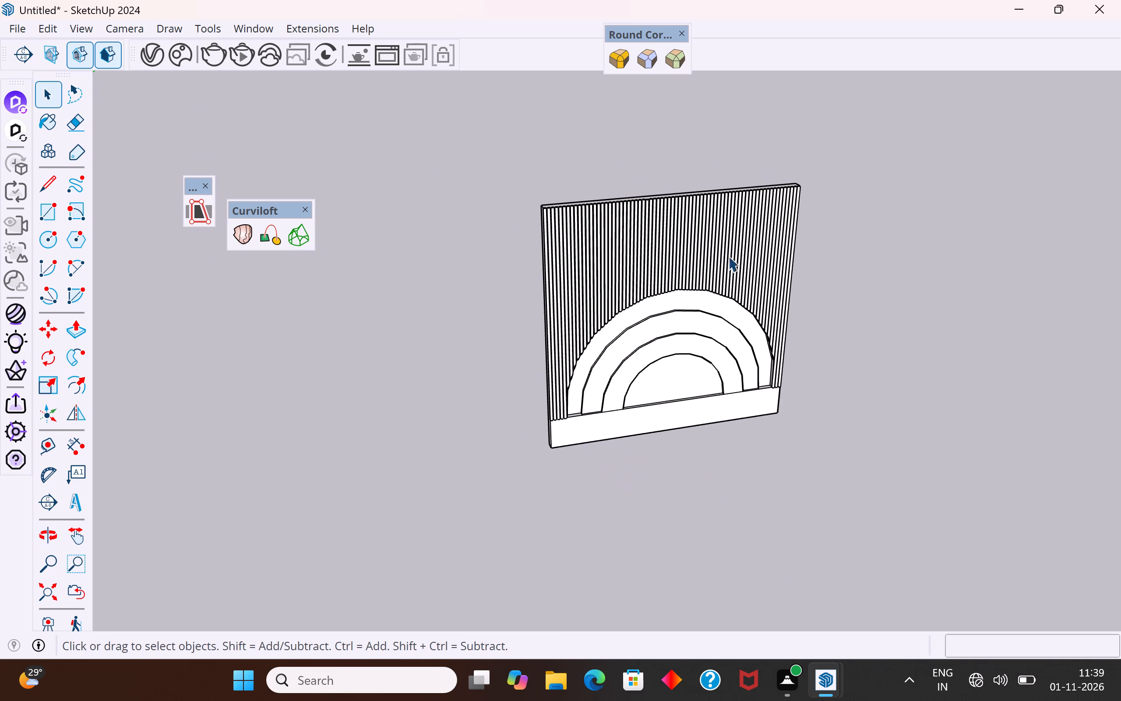
scroll(732, 245, up, 3)
middle_drag(669, 463, 668, 400)
middle_drag(678, 435, 700, 361)
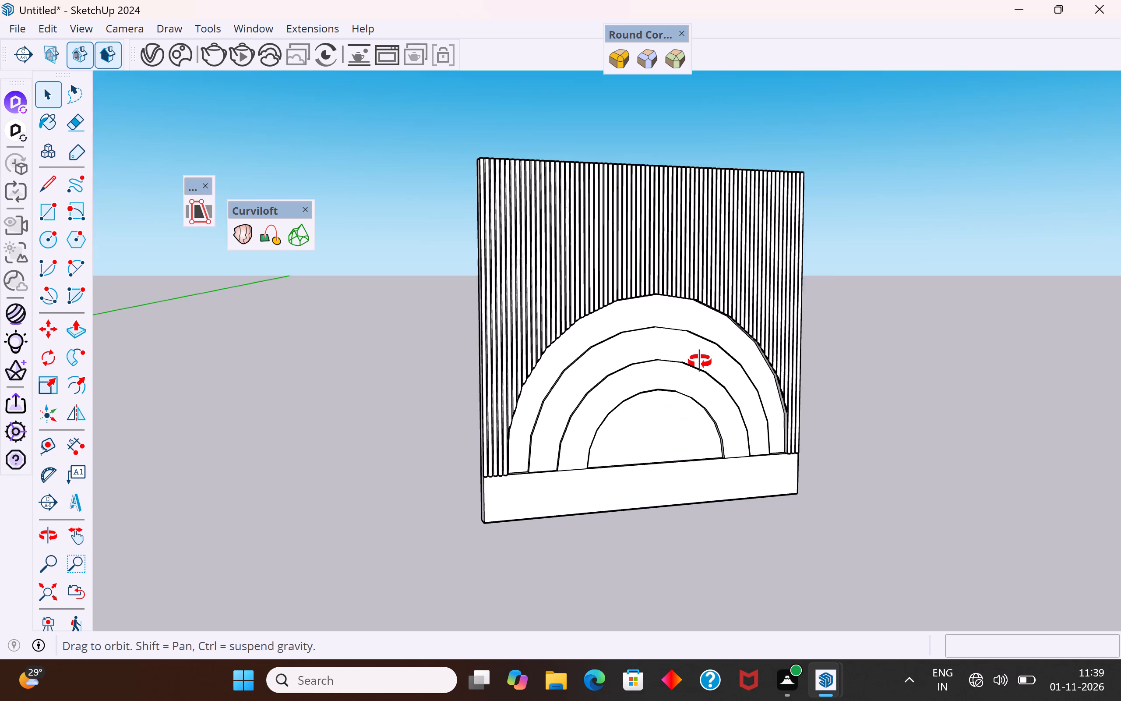
middle_drag(700, 361, 797, 375)
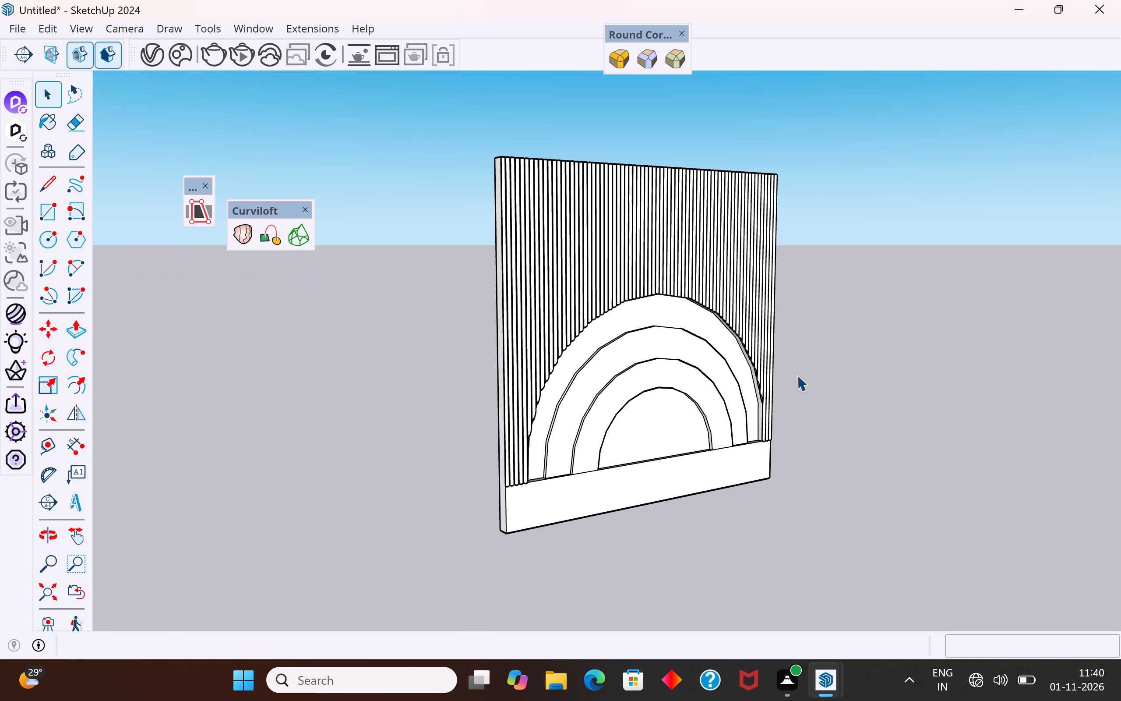
scroll(797, 375, down, 3)
middle_drag(797, 396, 794, 488)
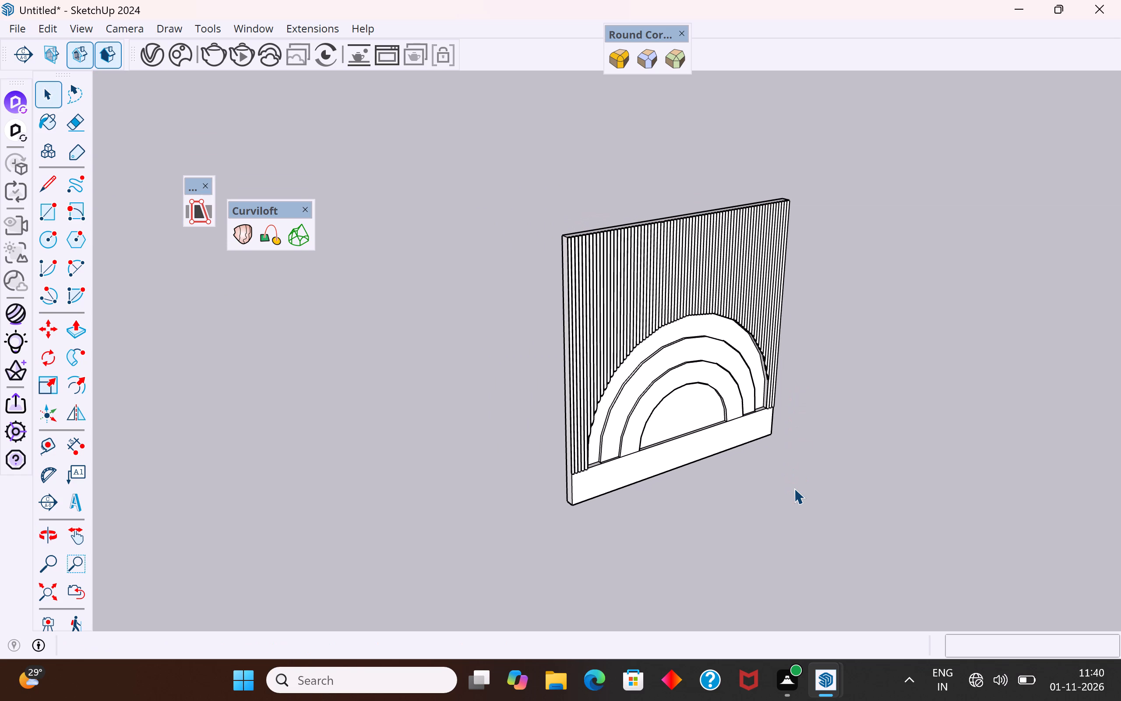
scroll(822, 336, down, 2)
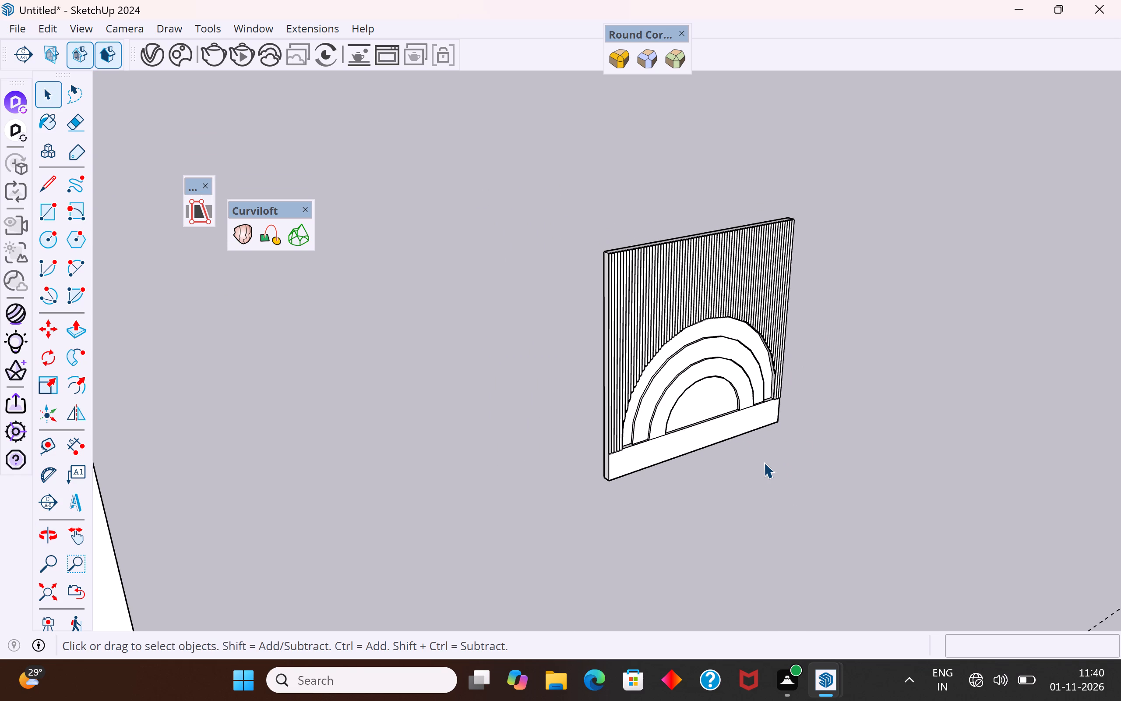
scroll(548, 433, down, 5)
middle_drag(548, 433, 477, 419)
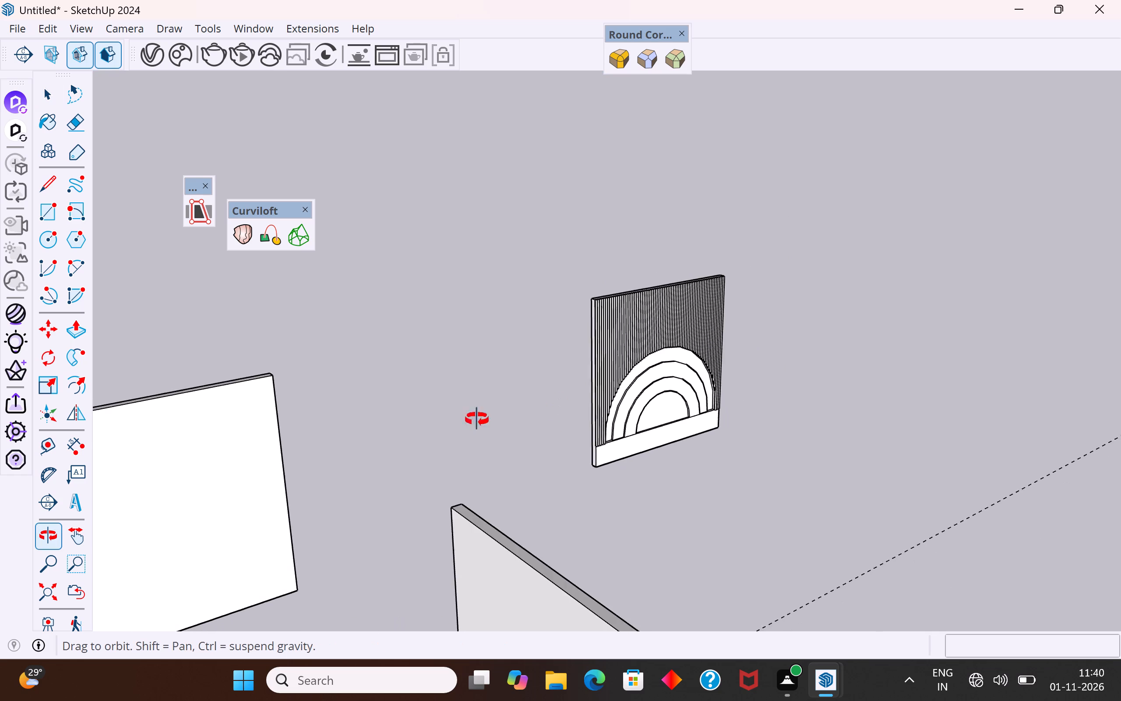
middle_drag(477, 419, 430, 427)
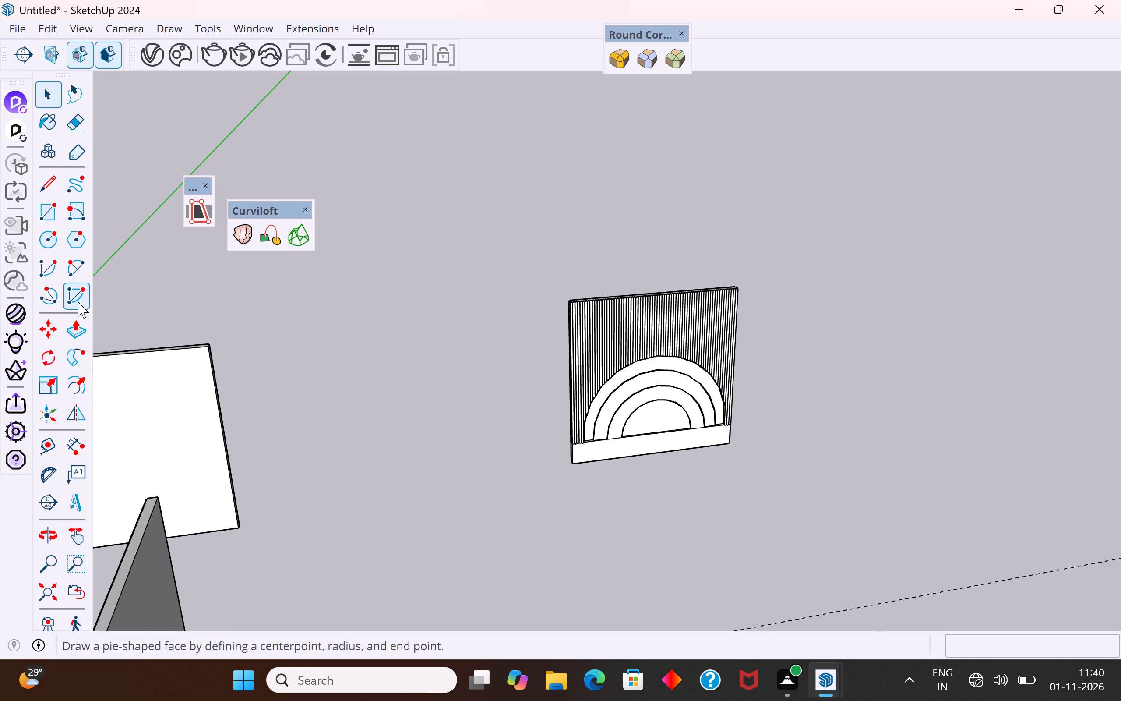
middle_drag(708, 467, 578, 227)
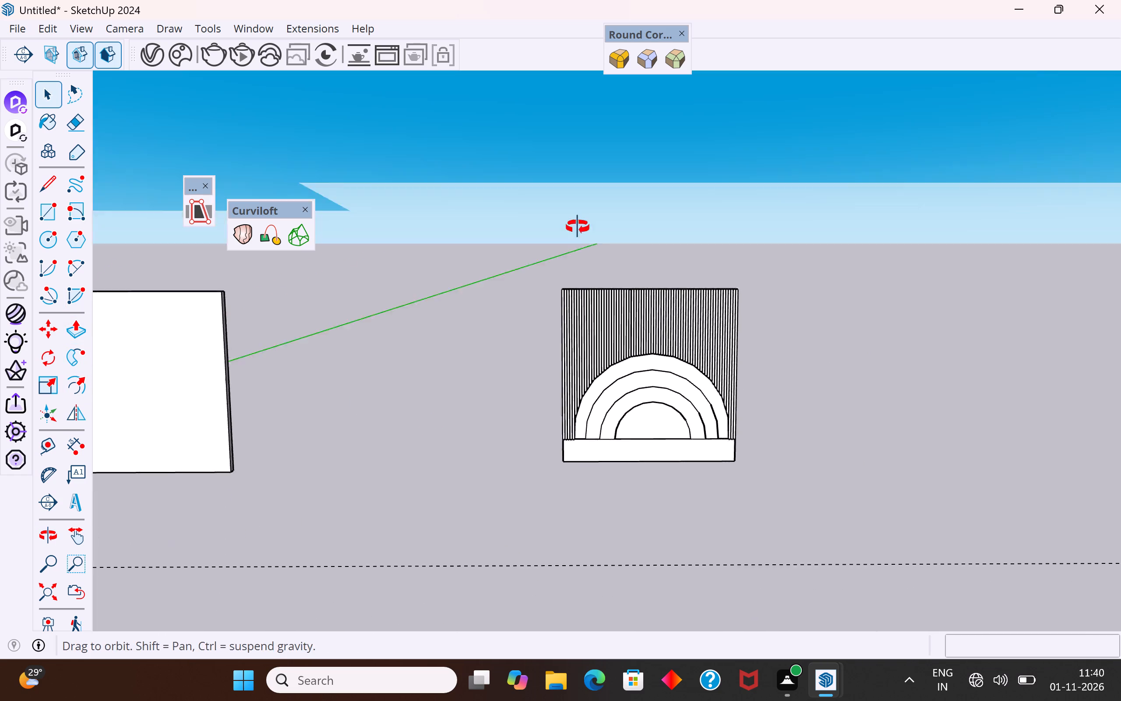
middle_drag(578, 227, 573, 216)
scroll(648, 436, up, 10)
middle_drag(688, 344, 627, 238)
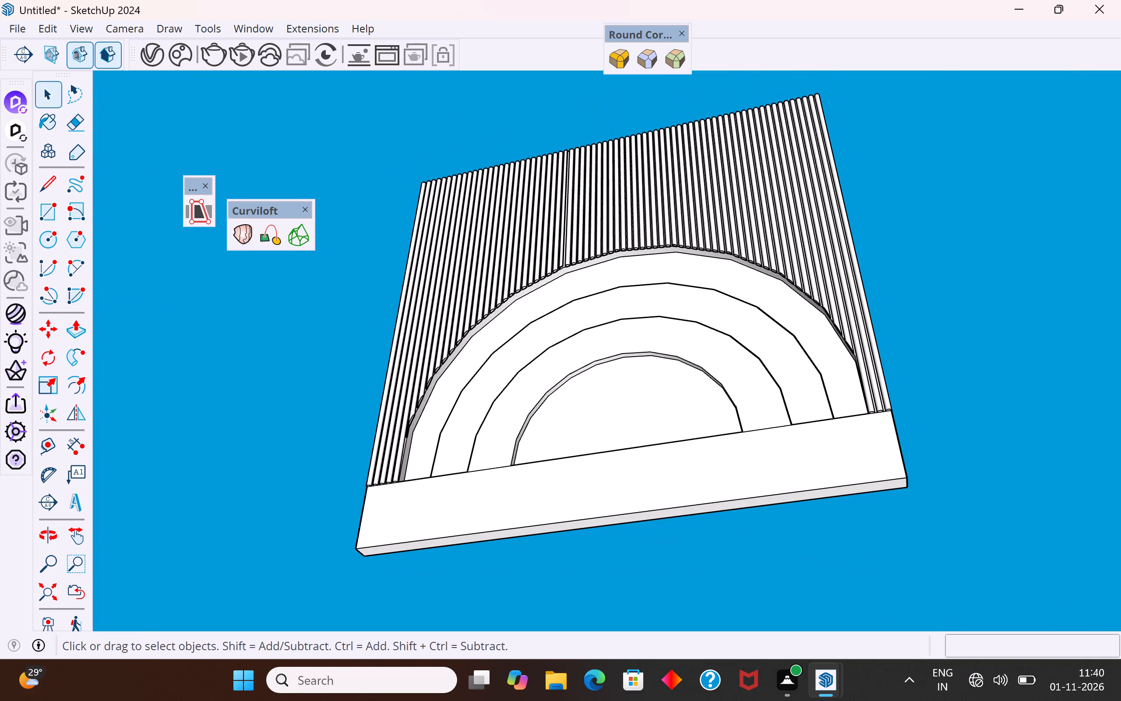
Open the V-Ray Asset Editor, dismiss the log window, and show only the scene's materials.
right_click(148, 57)
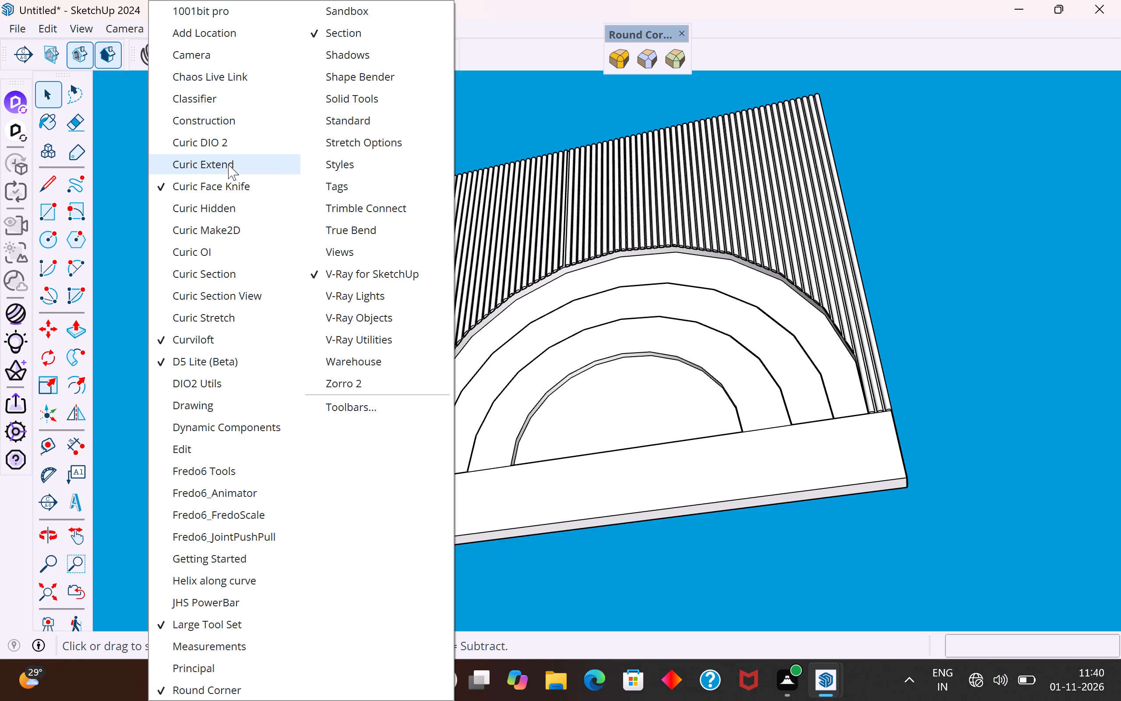
click(523, 91)
click(149, 52)
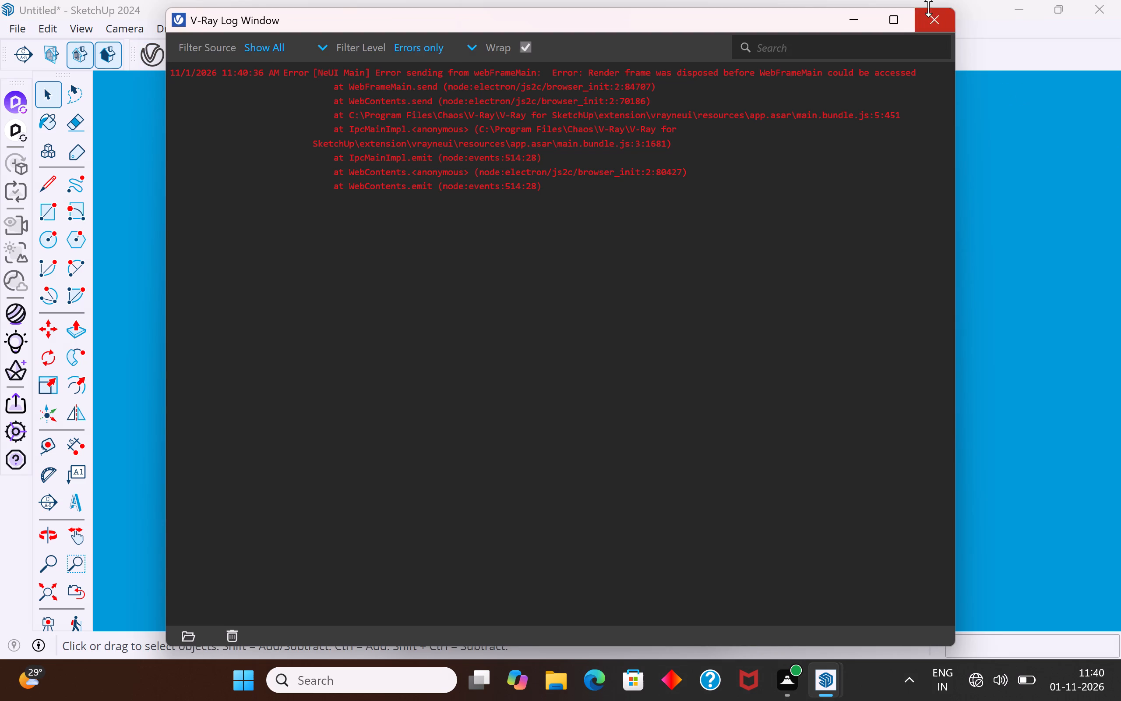
click(935, 21)
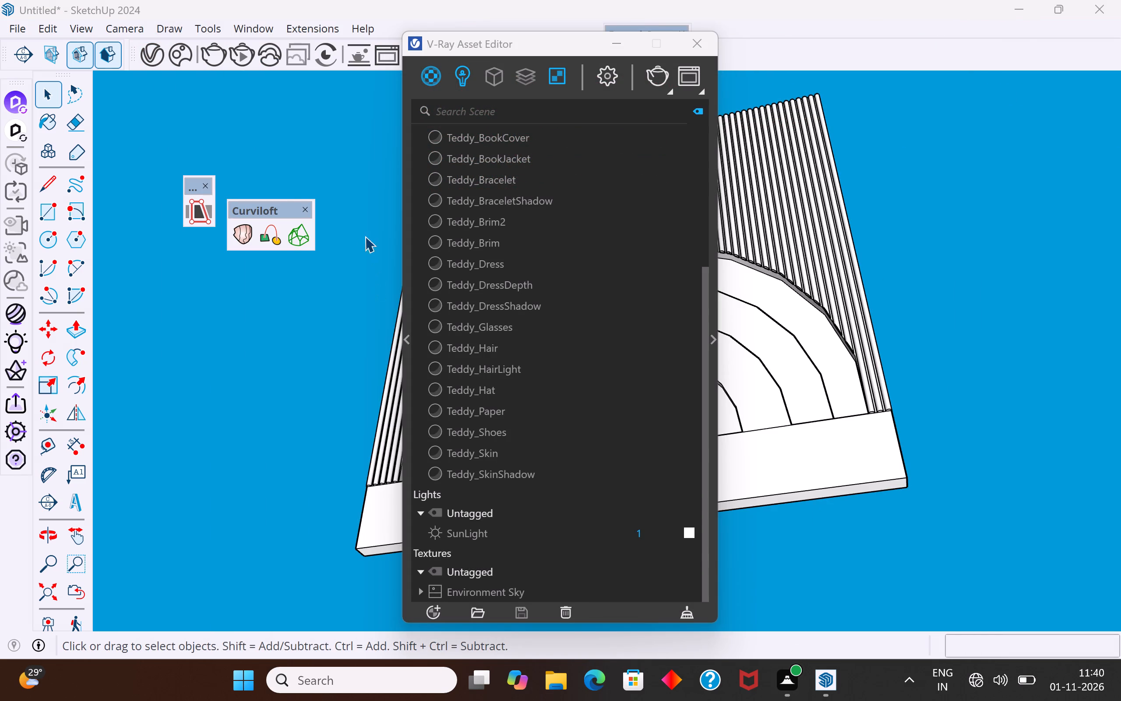
click(694, 42)
click(155, 60)
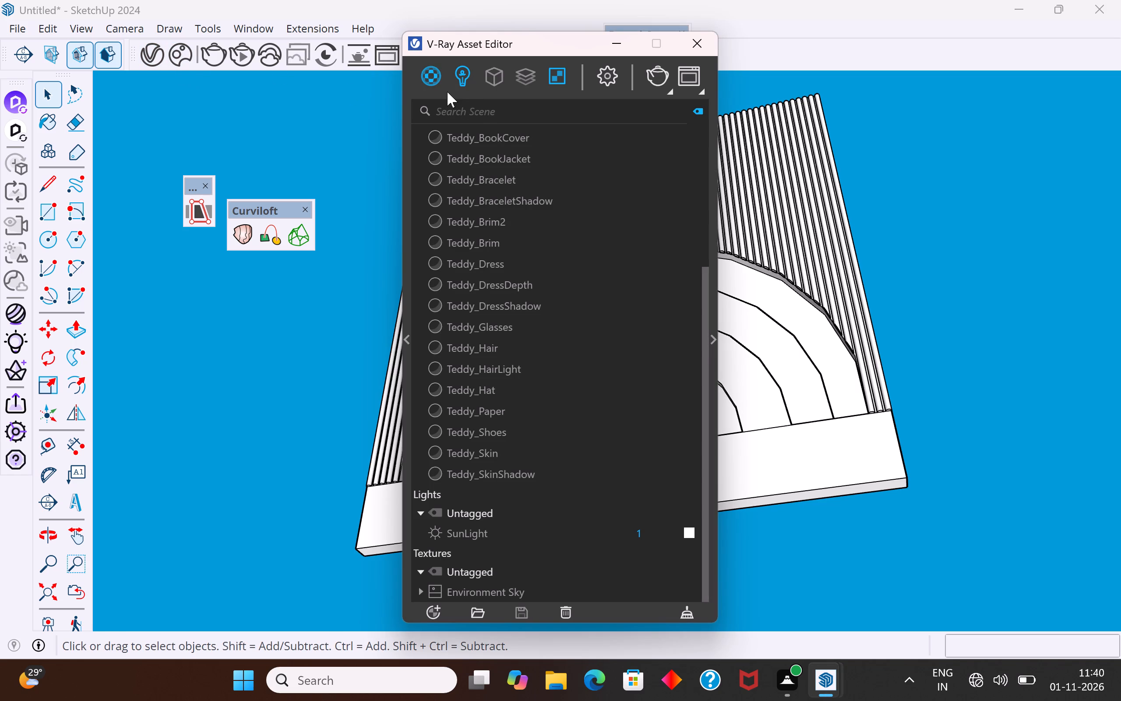
click(439, 79)
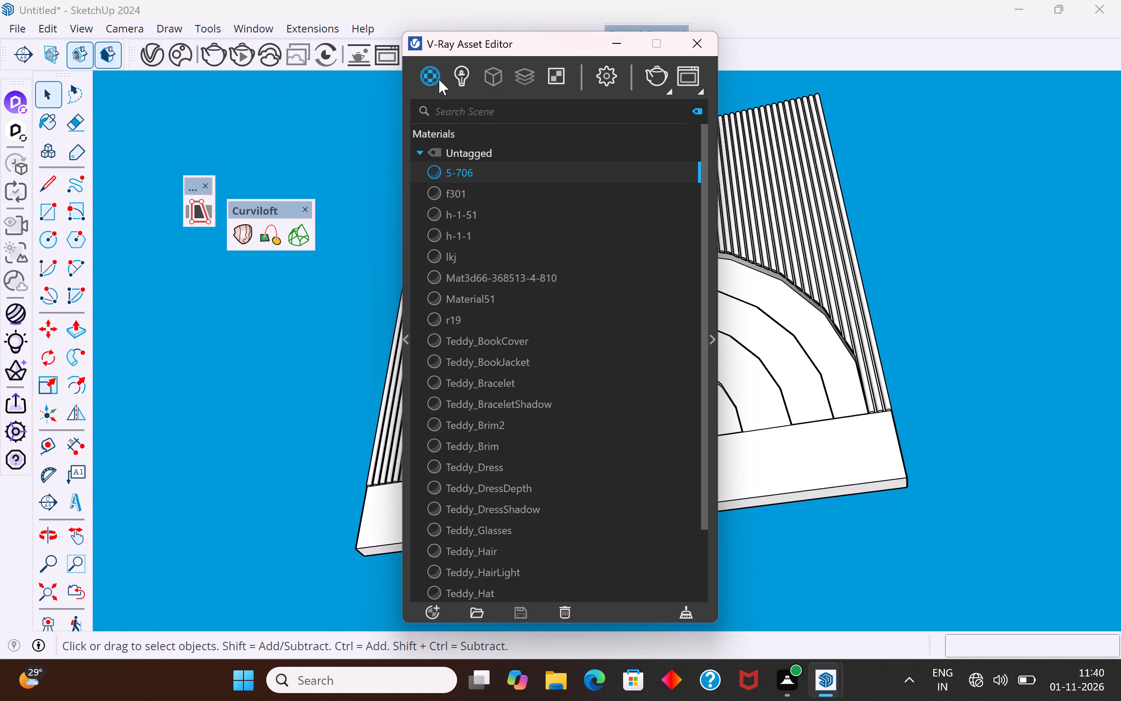
Permanently delete all the existing scene materials, from 5-706 to Teddy_SkinShadow, and close the V-Ray Asset Editor.
right_click(430, 75)
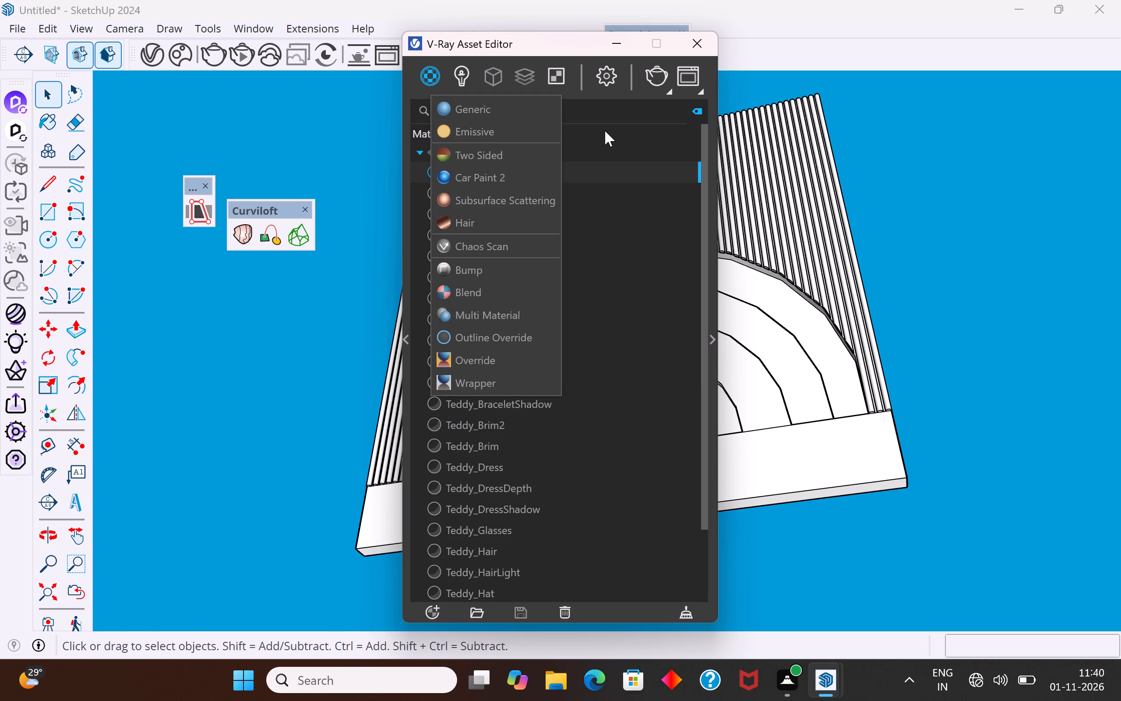
click(605, 131)
scroll(483, 223, down, 9)
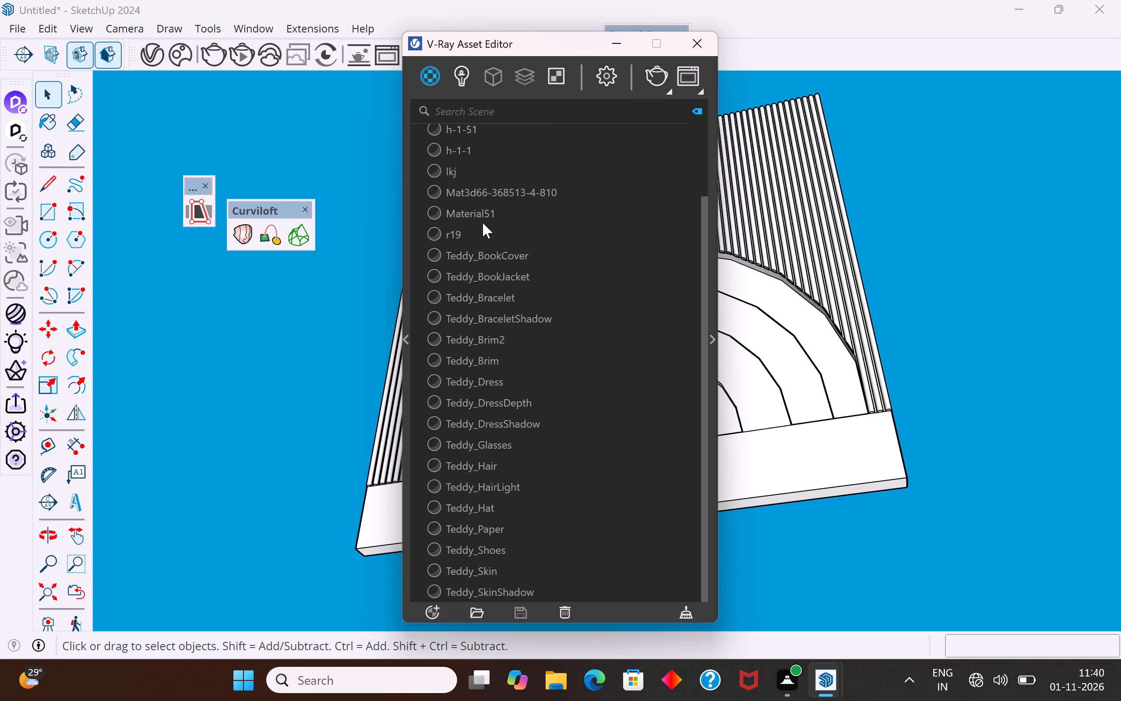
click(526, 593)
shift+click(543, 483)
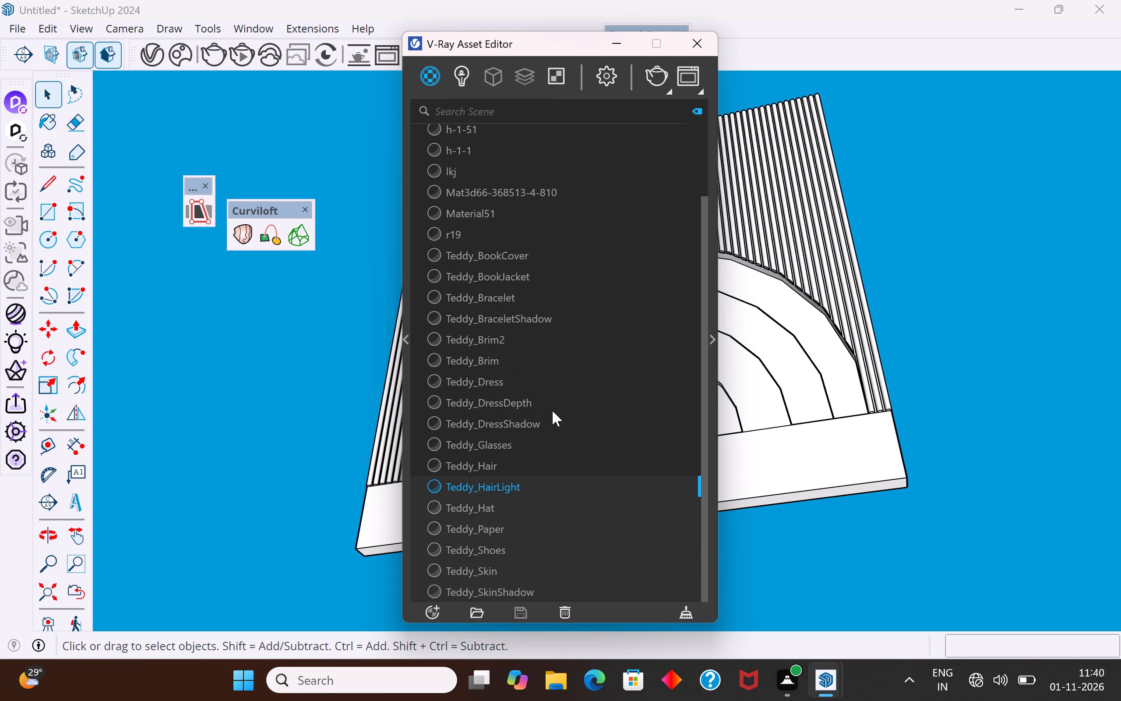
shift+click(552, 411)
shift+click(556, 349)
shift+click(580, 256)
shift+click(598, 187)
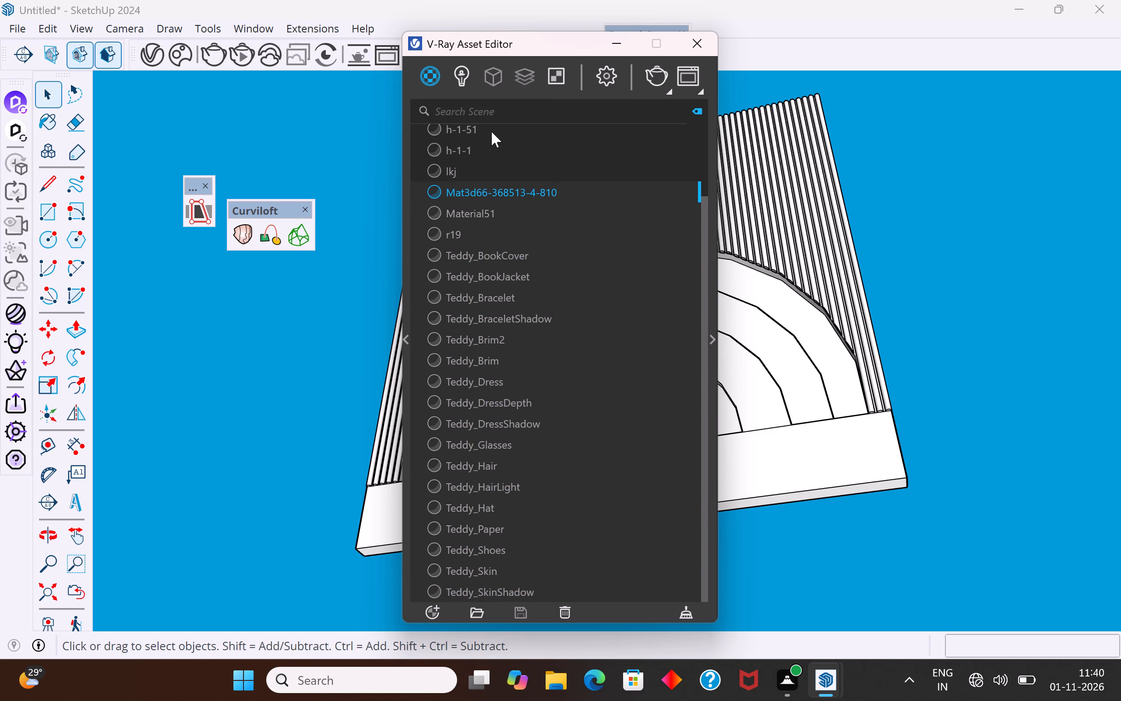
shift+click(491, 131)
scroll(518, 334, up, 3)
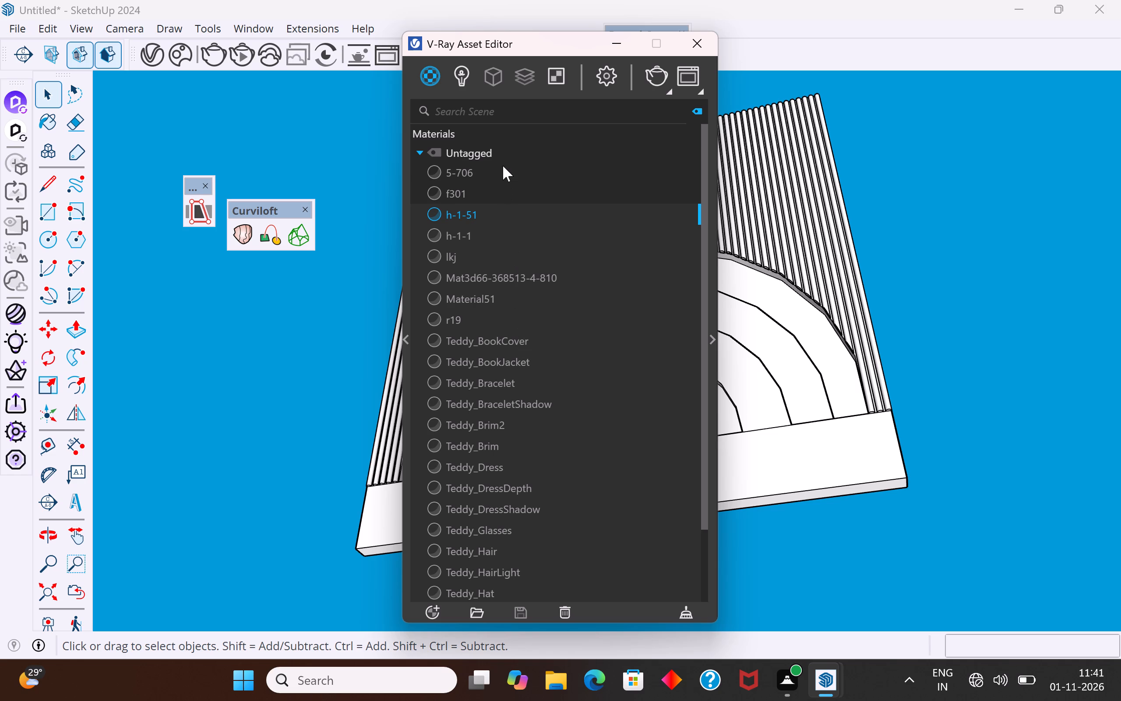
shift+click(503, 166)
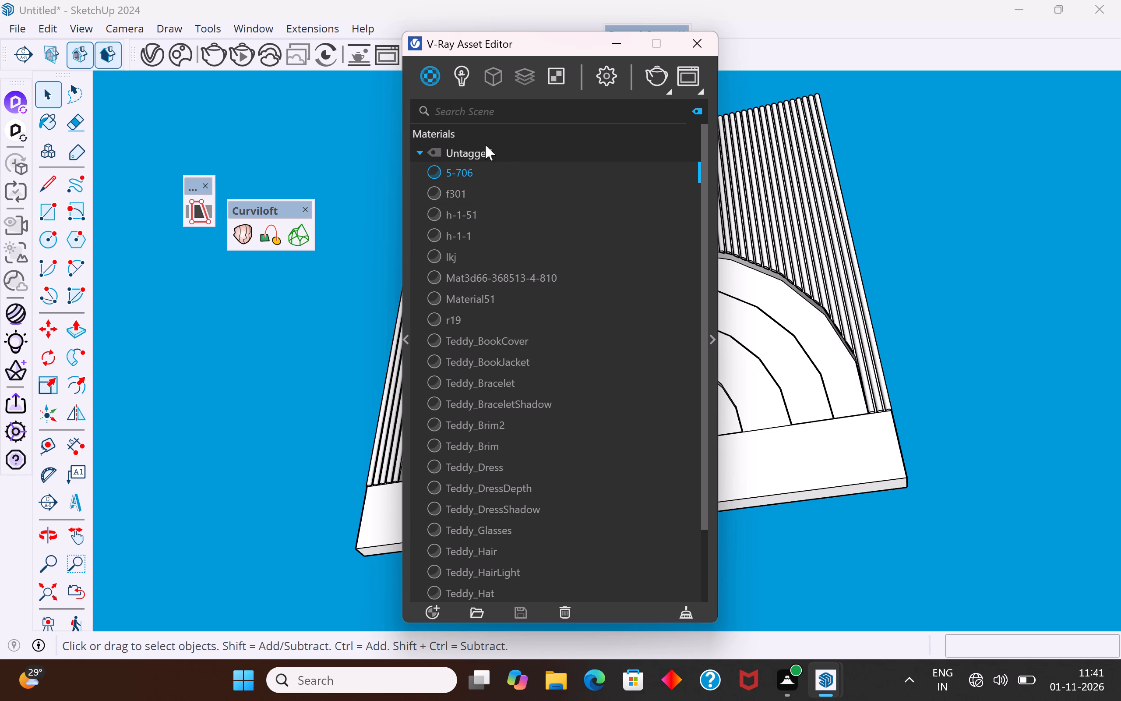
click(568, 613)
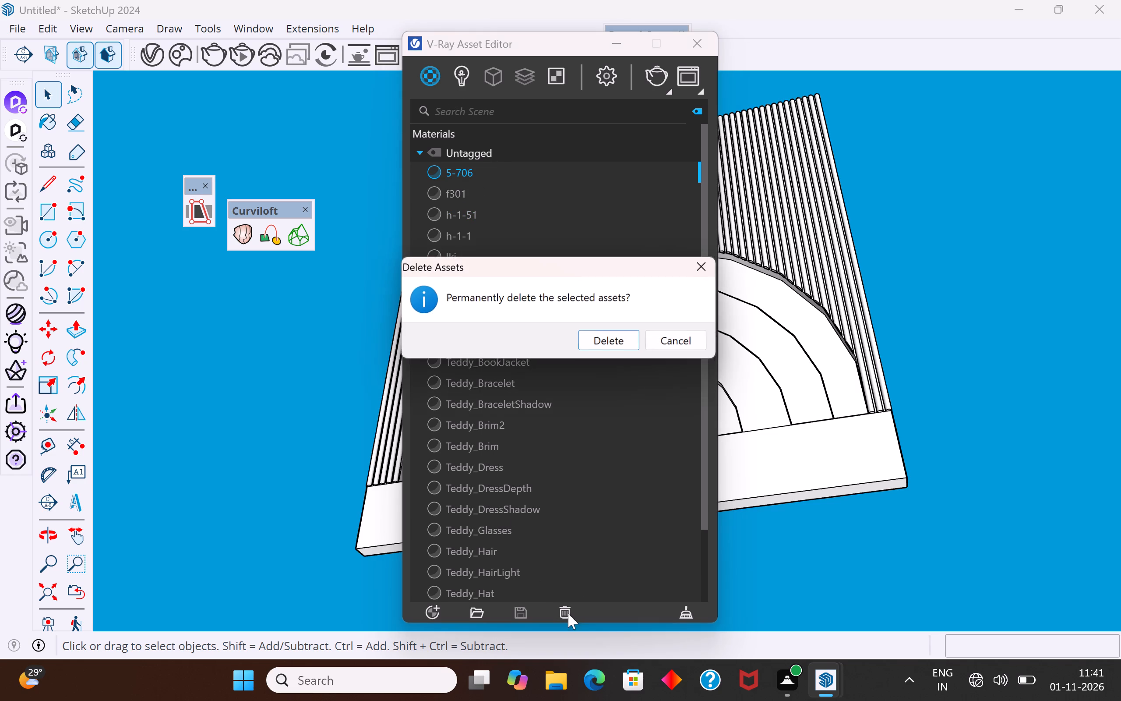
click(616, 342)
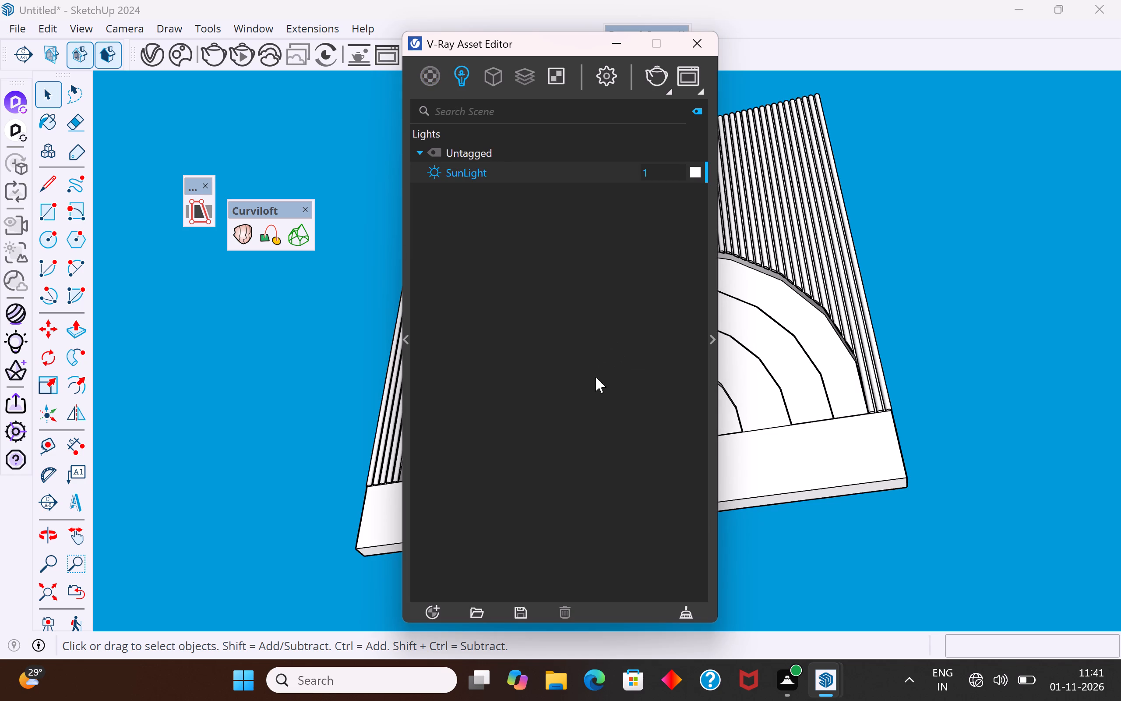
scroll(543, 477, down, 4)
click(829, 562)
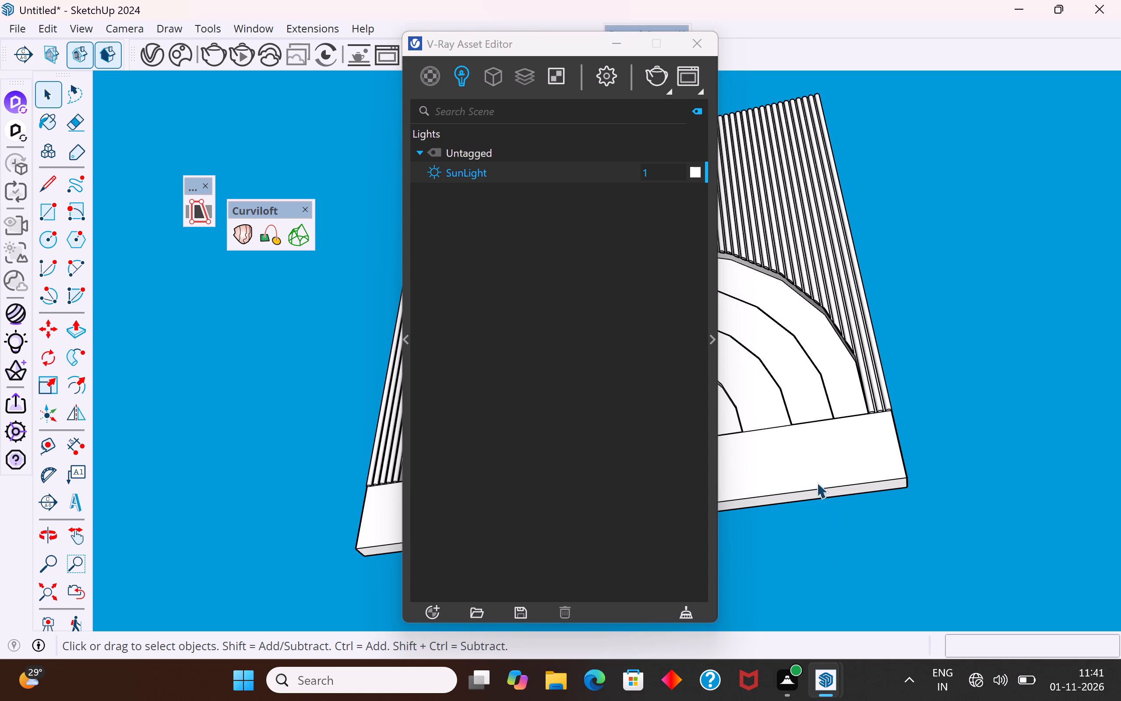
click(697, 42)
Select the curved rim face of the outermost arch recess and create a new Generic V-Ray material.
middle_drag(832, 338, 855, 250)
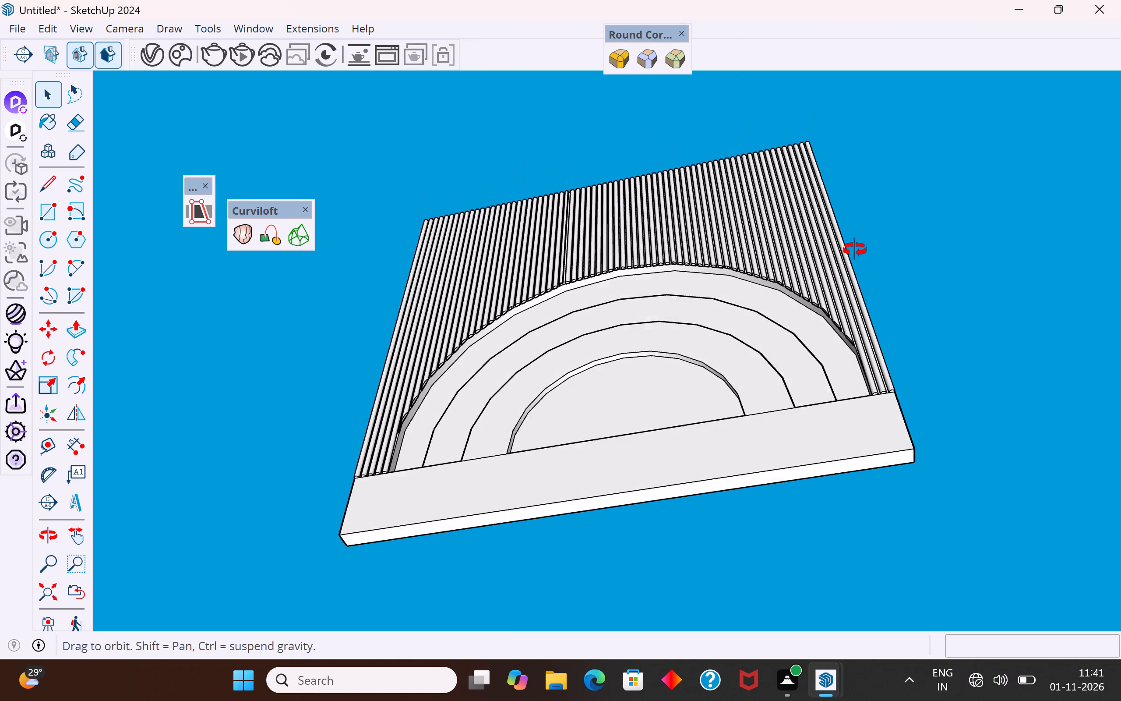
middle_drag(855, 250, 855, 246)
scroll(649, 295, up, 6)
double_click(639, 267)
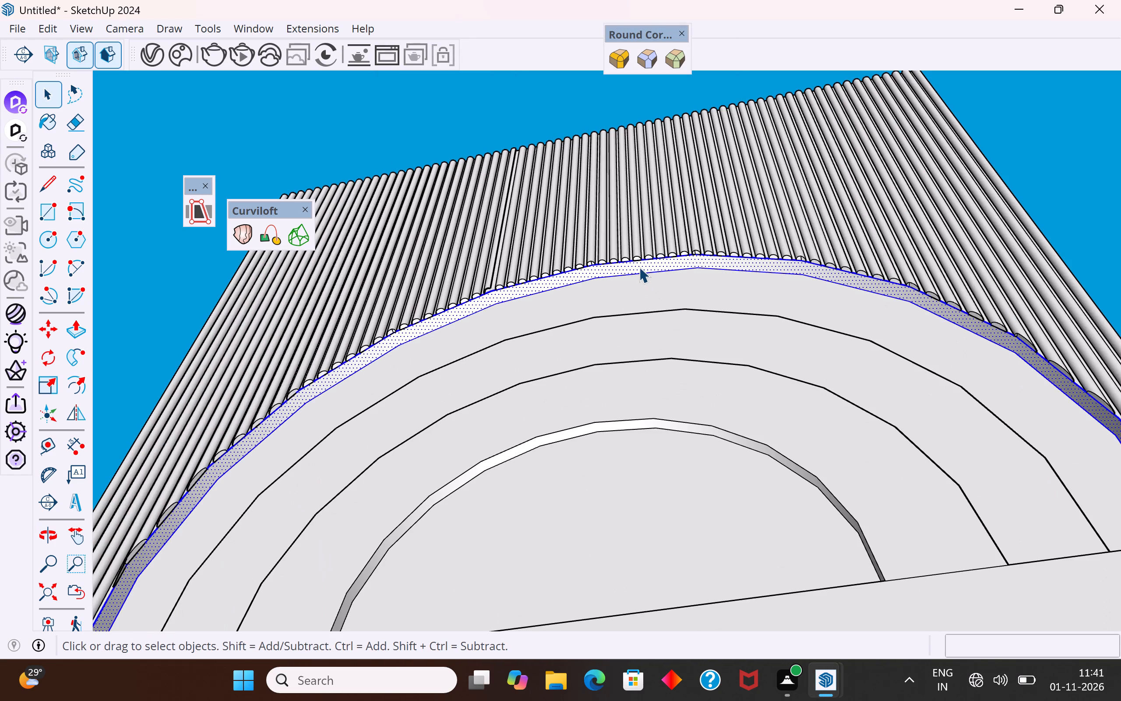
click(646, 268)
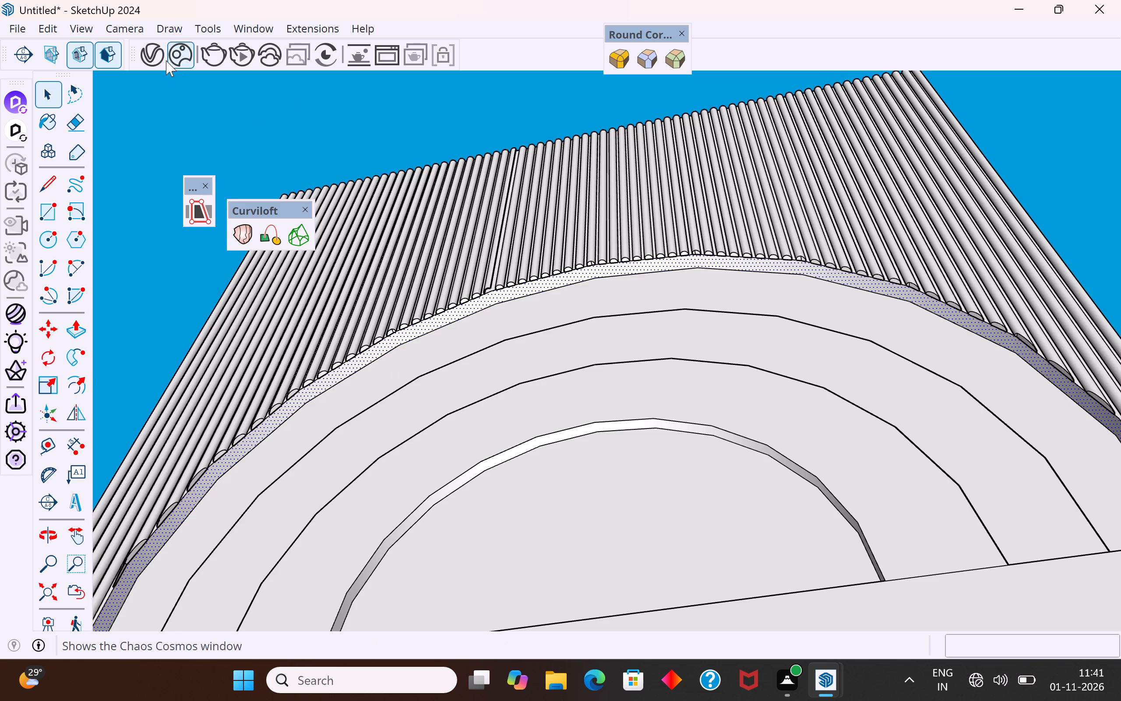
right_click(155, 51)
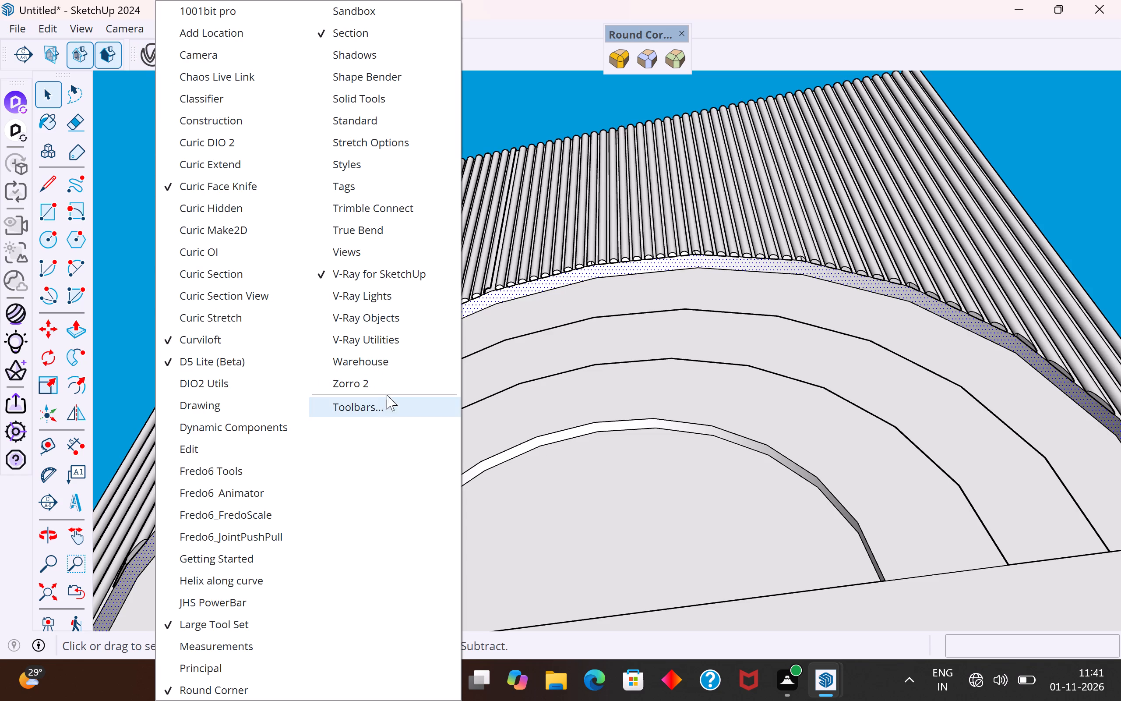
click(549, 97)
click(611, 269)
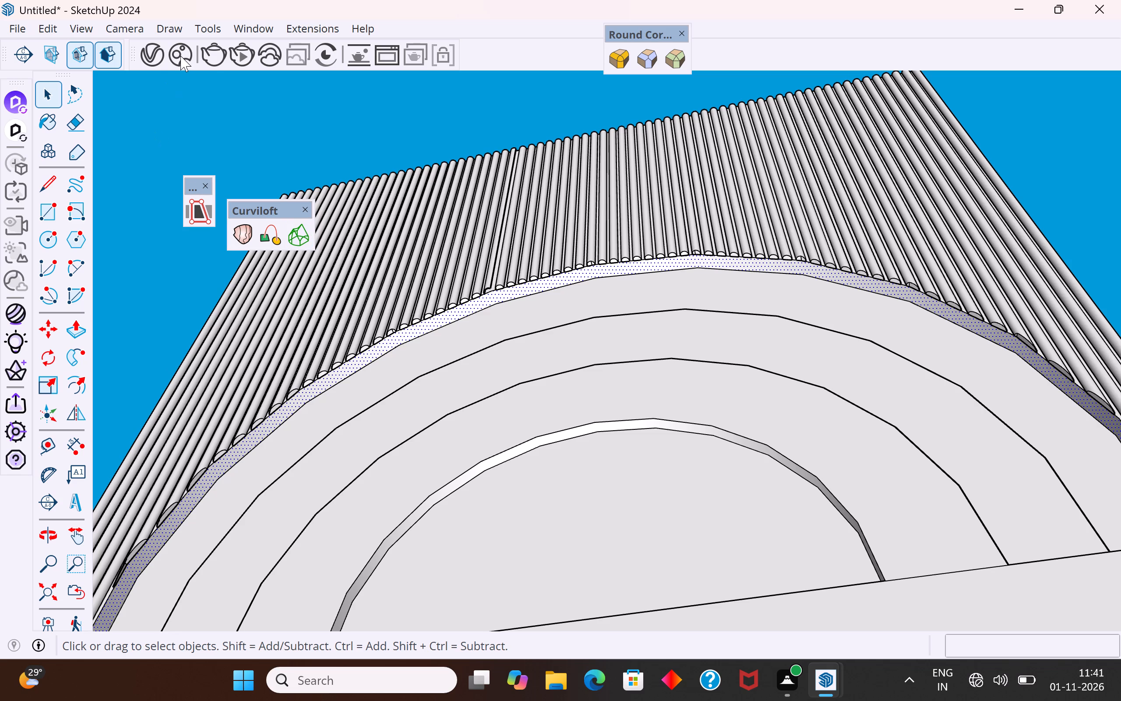
click(143, 51)
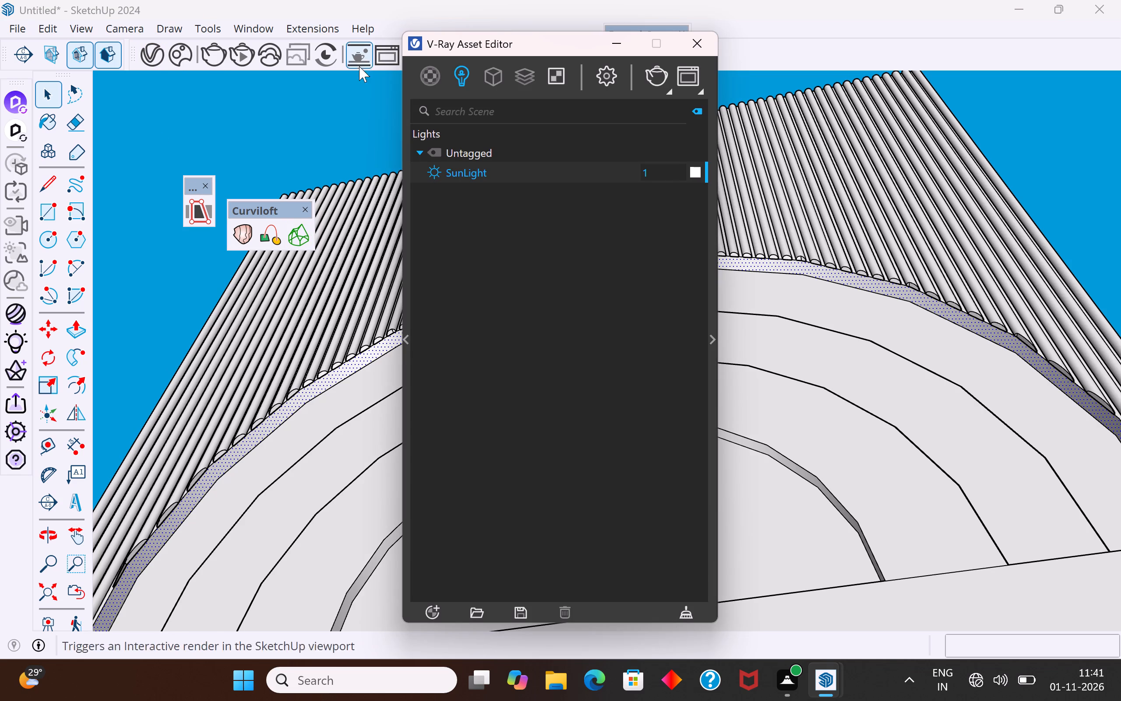
click(437, 71)
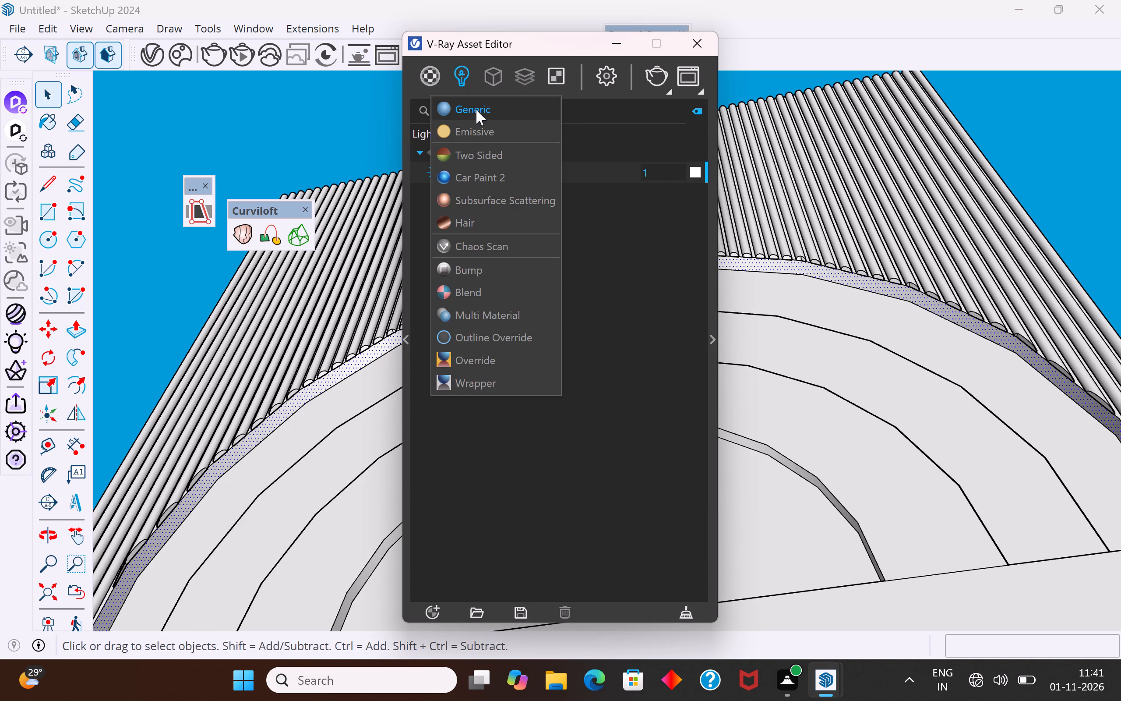
click(476, 110)
Rename the new Generic material as WALL LIGHTING.
right_click(478, 175)
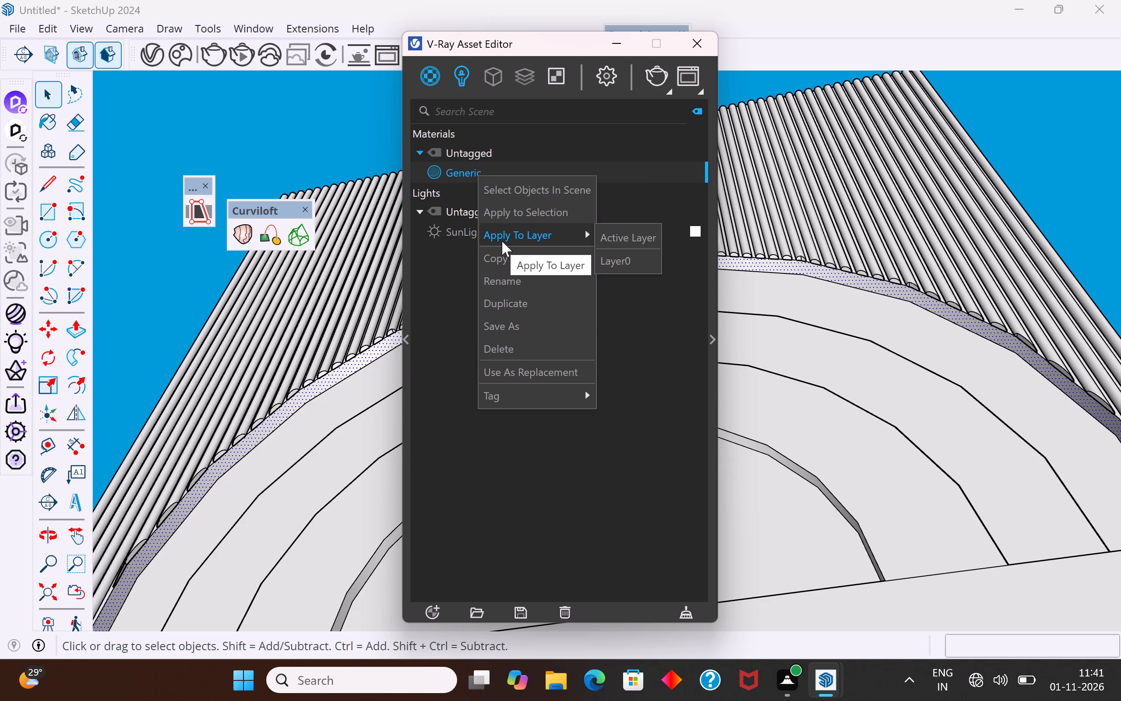
click(519, 285)
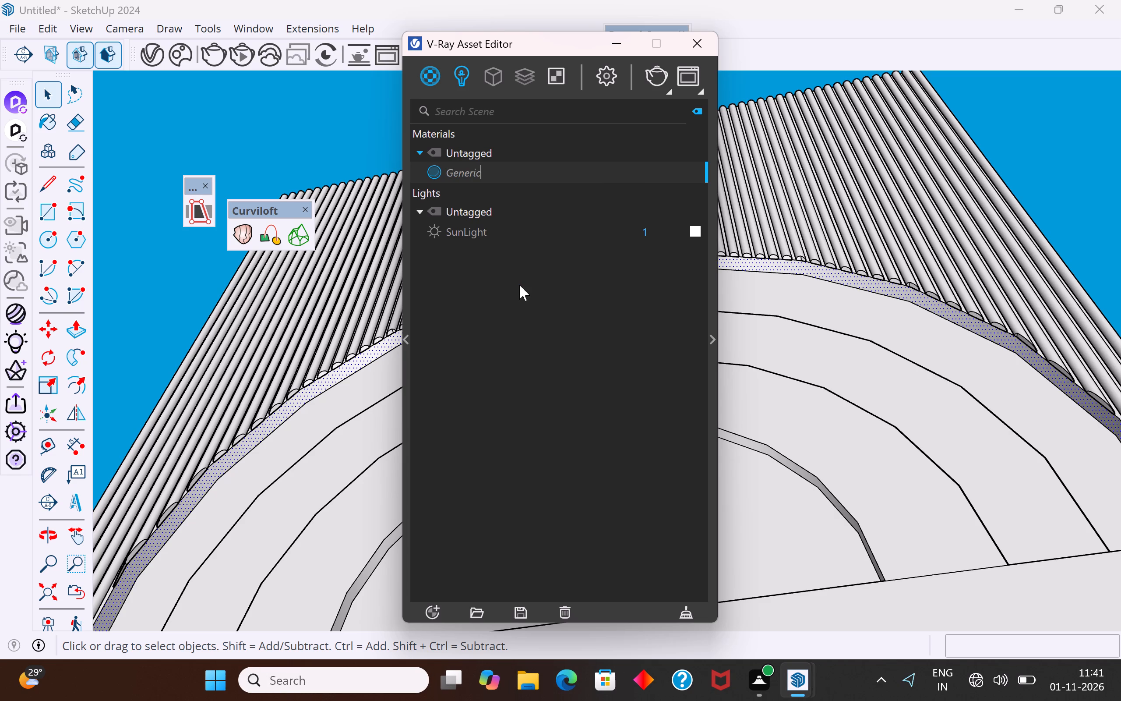
key(BackSpace)
key(BackSpace)
key(BackSpace)
key(BackSpace)
key(BackSpace)
key(BackSpace)
key(BackSpace)
key(BackSpace)
key(BackSpace)
key(BackSpace)
key(BackSpace)
key(BackSpace)
key(BackSpace)
key(BackSpace)
key(BackSpace)
key(BackSpace)
key(BackSpace)
key(BackSpace)
key(BackSpace)
key(BackSpace)
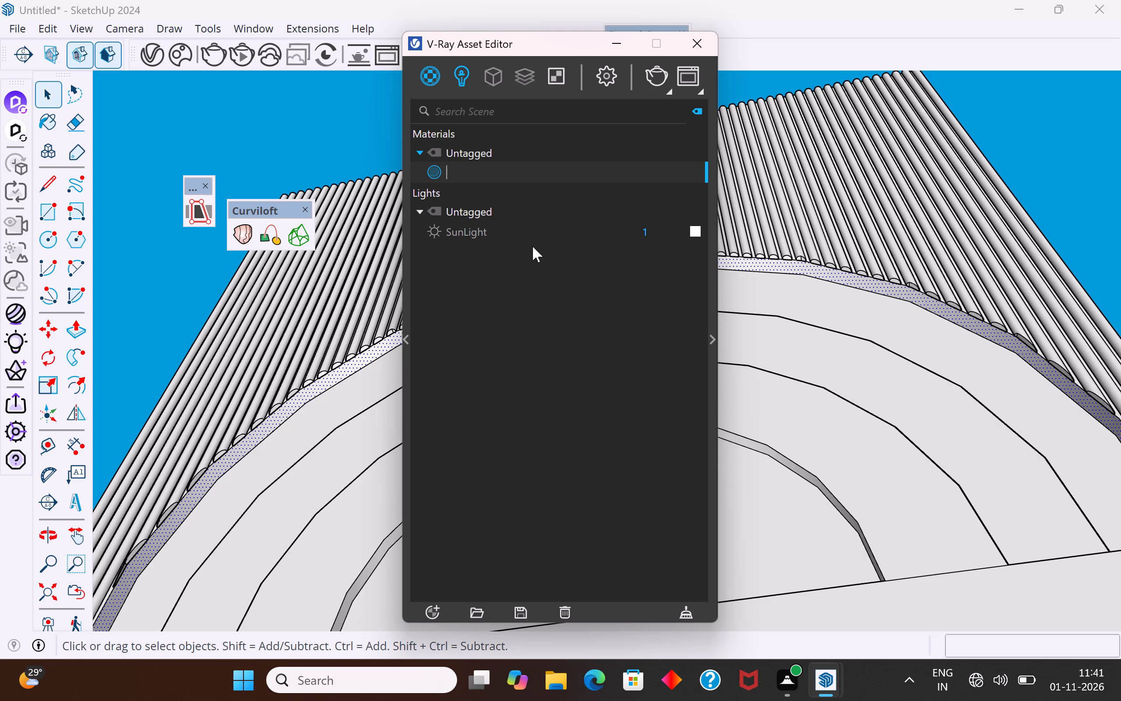
text(WALL L)
key(i)
text(GHTING)
click(532, 345)
right_click(561, 172)
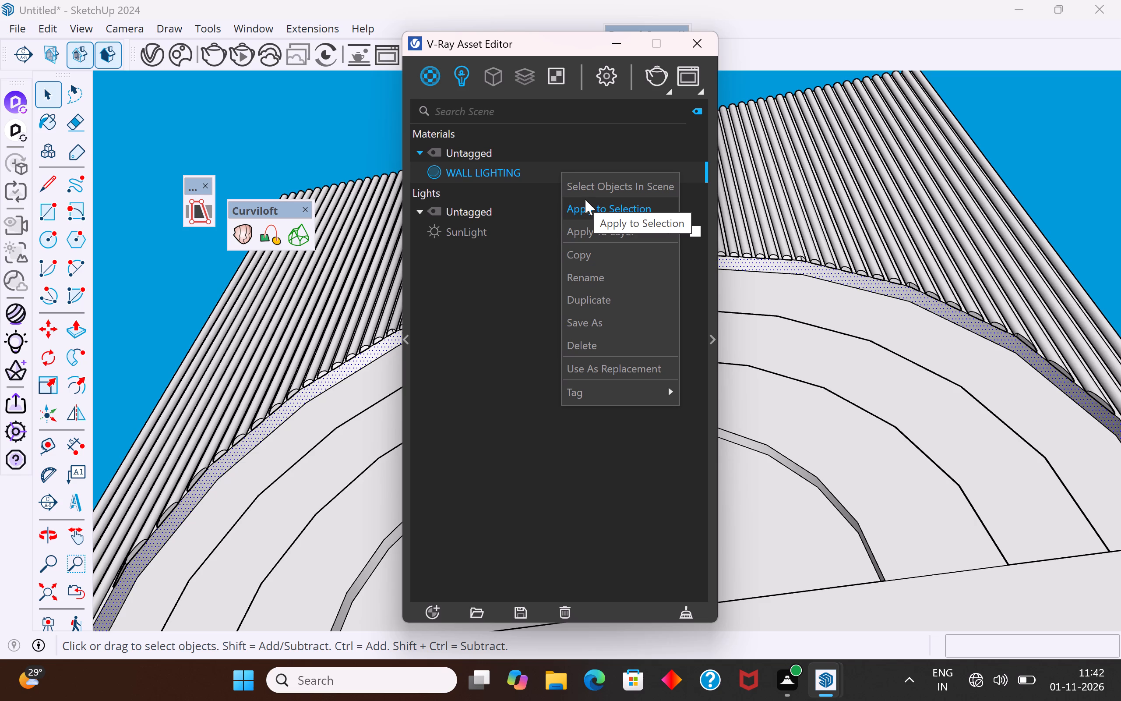
click(629, 477)
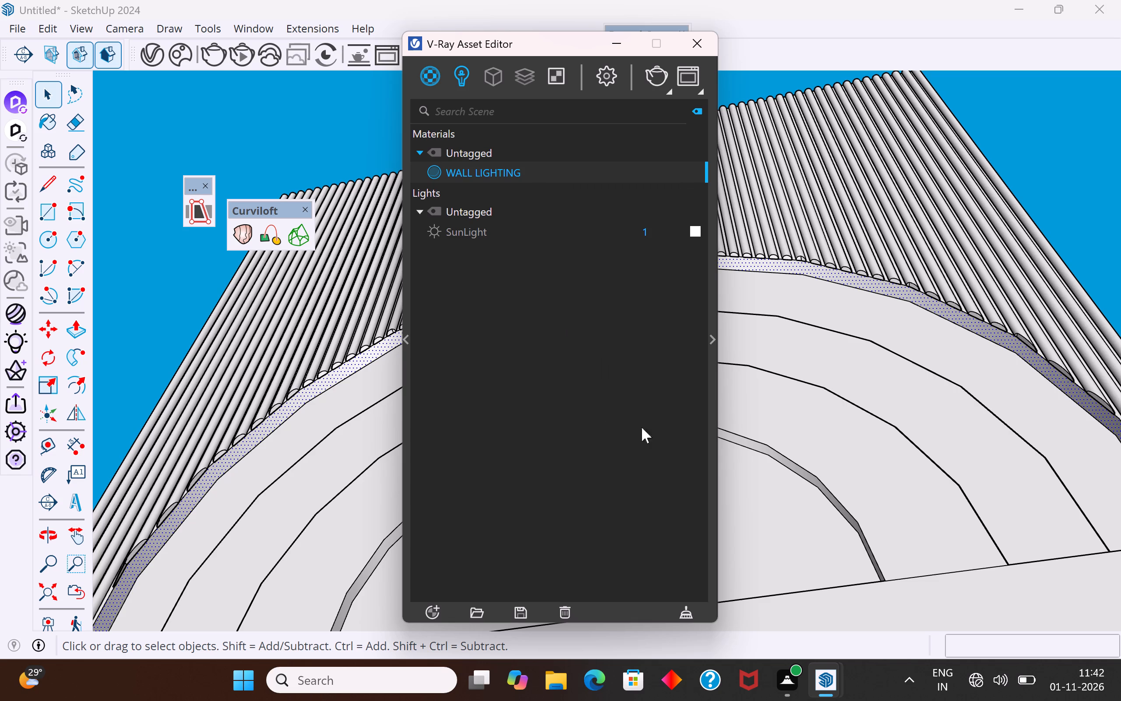
Reselect the outermost arch's rim face and set WALL LIGHTING's diffuse colour to warm yellow, RGB 0.999, 0.825, 0.35.
click(887, 393)
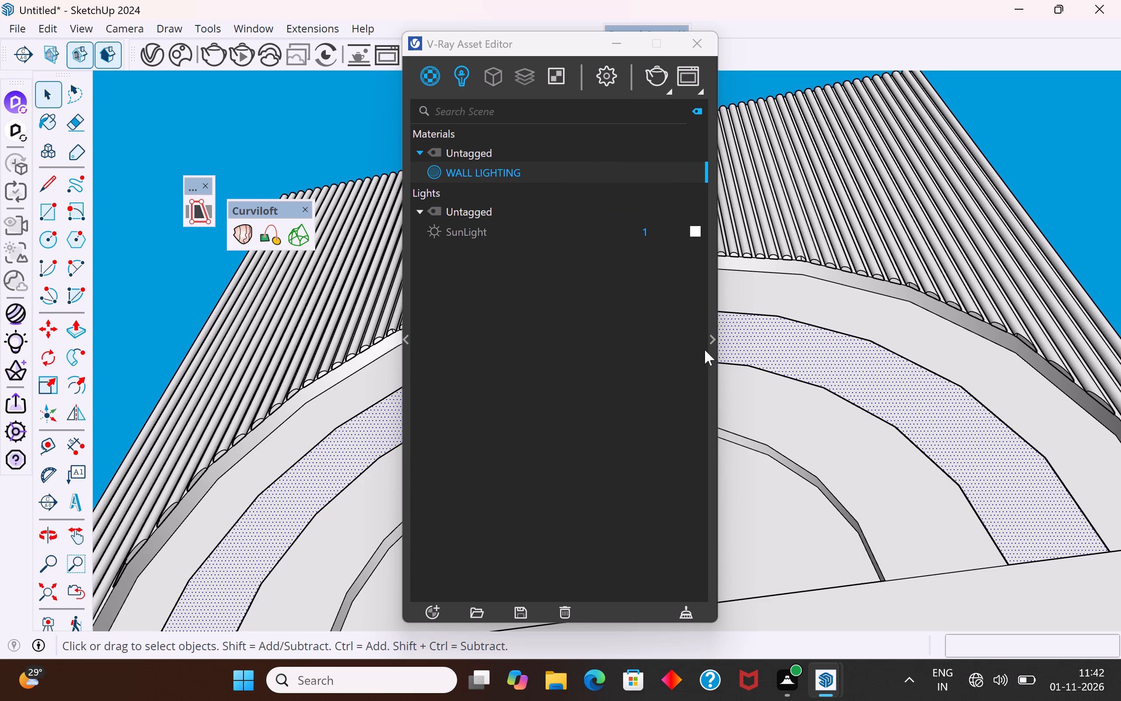
click(1074, 115)
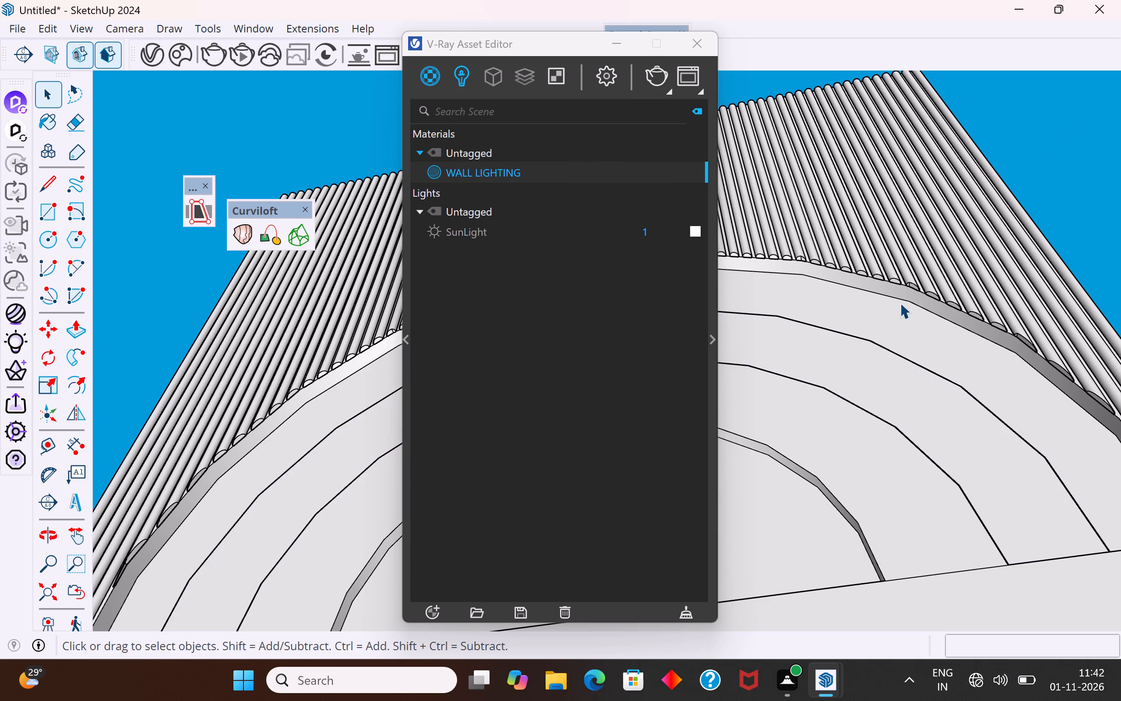
click(901, 296)
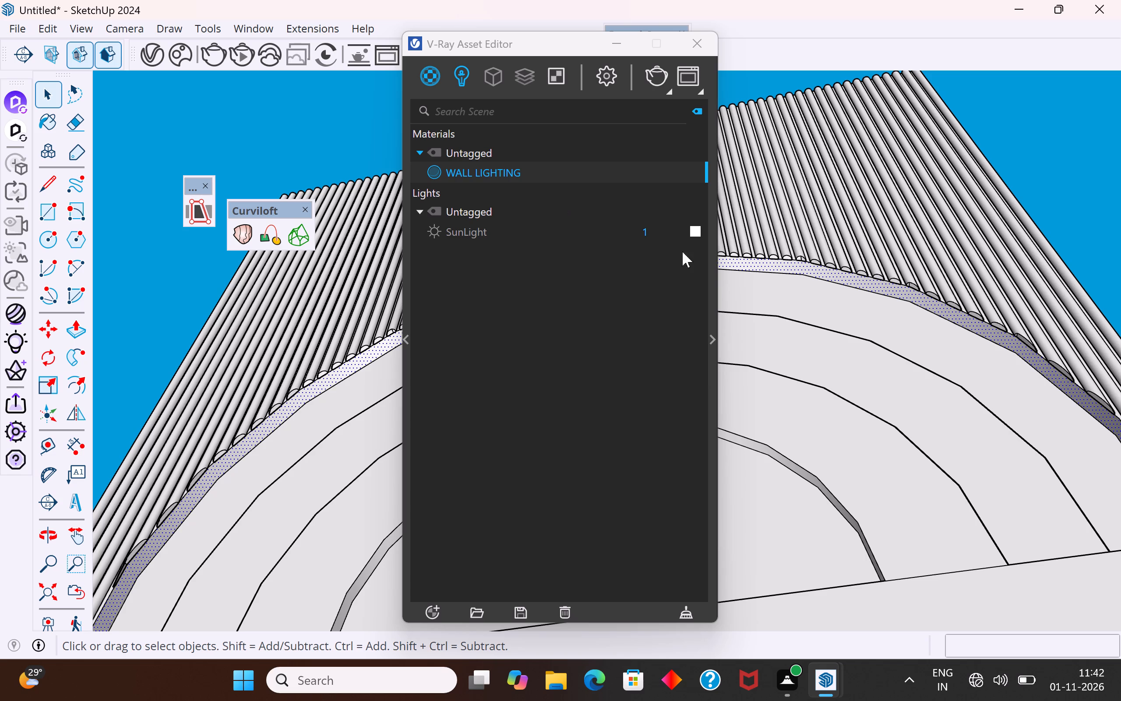
click(714, 336)
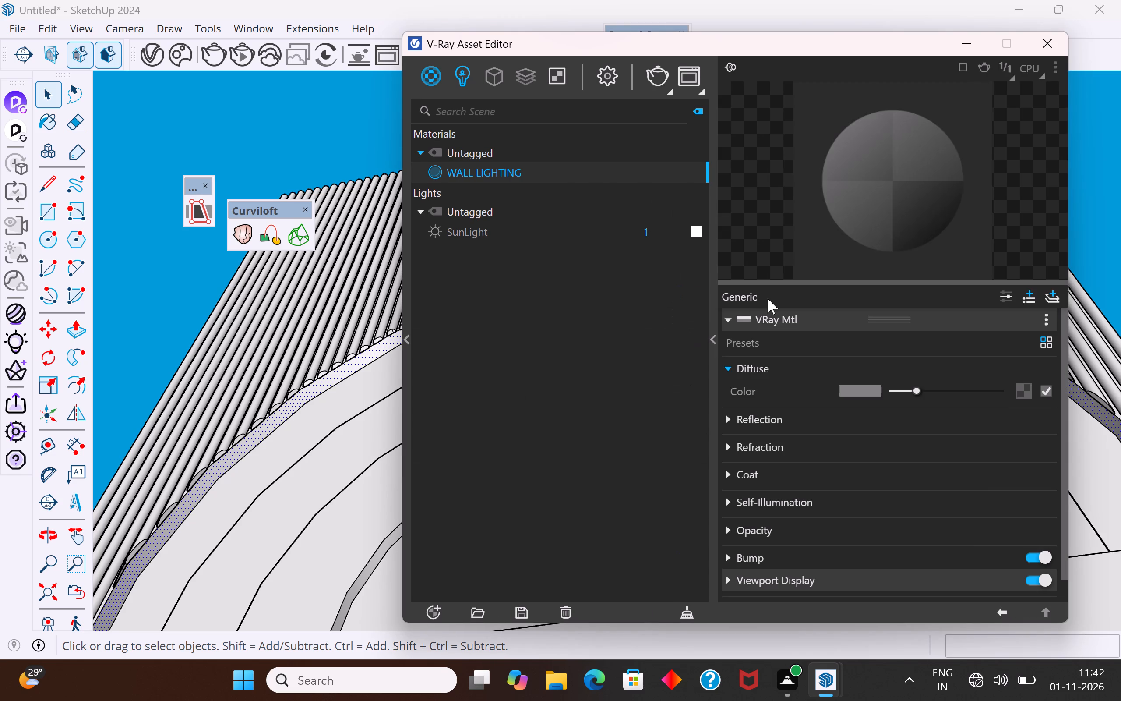
click(872, 392)
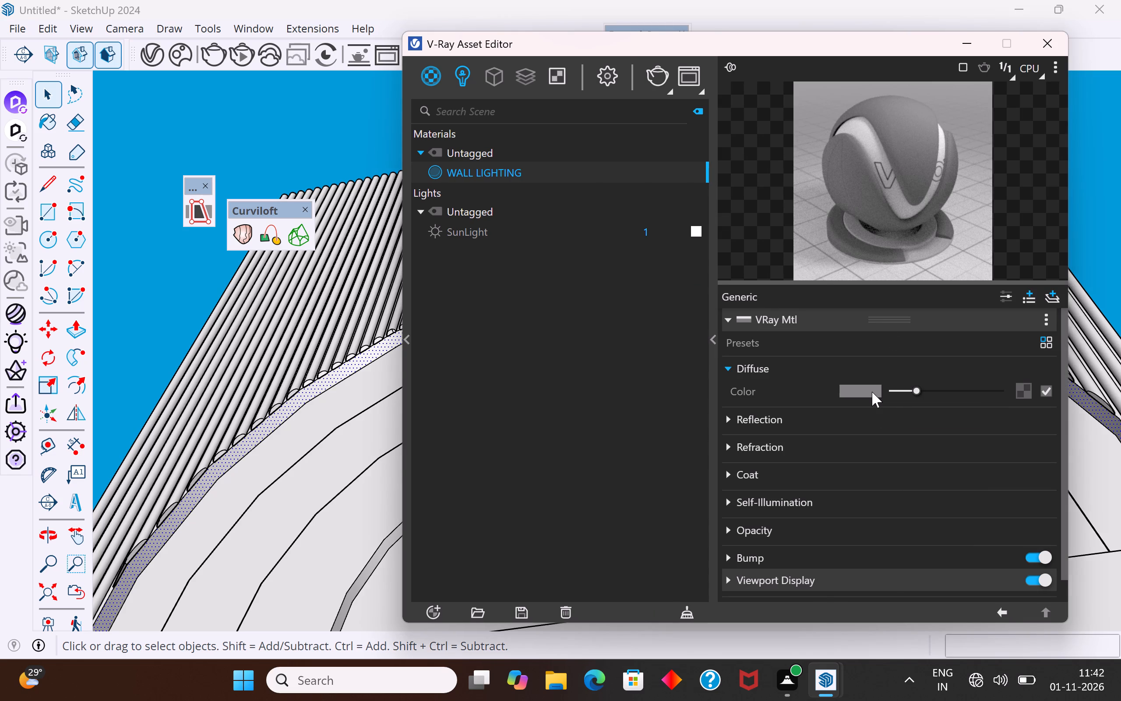
click(525, 242)
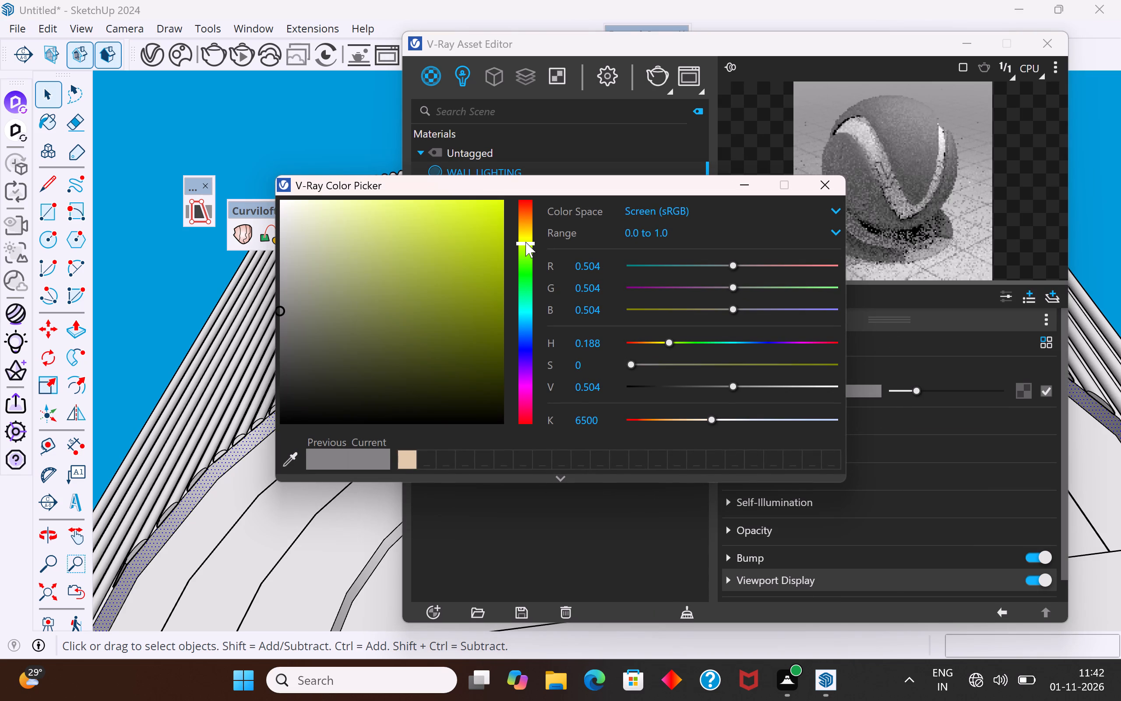
click(527, 236)
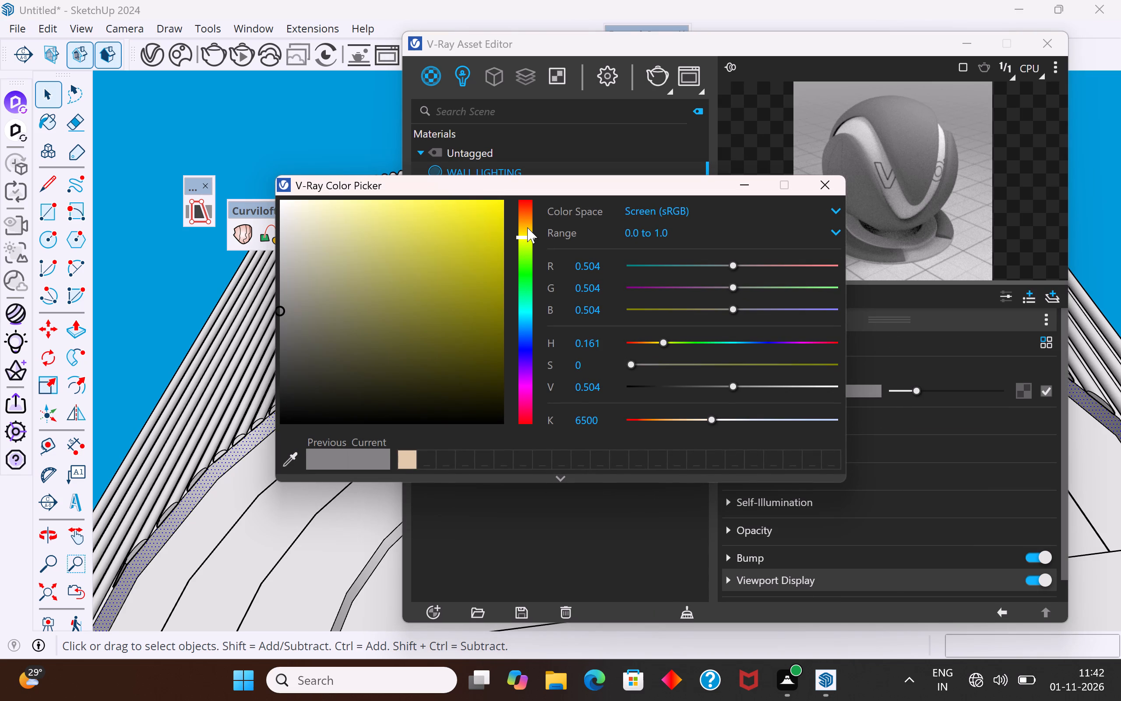
click(527, 227)
click(427, 218)
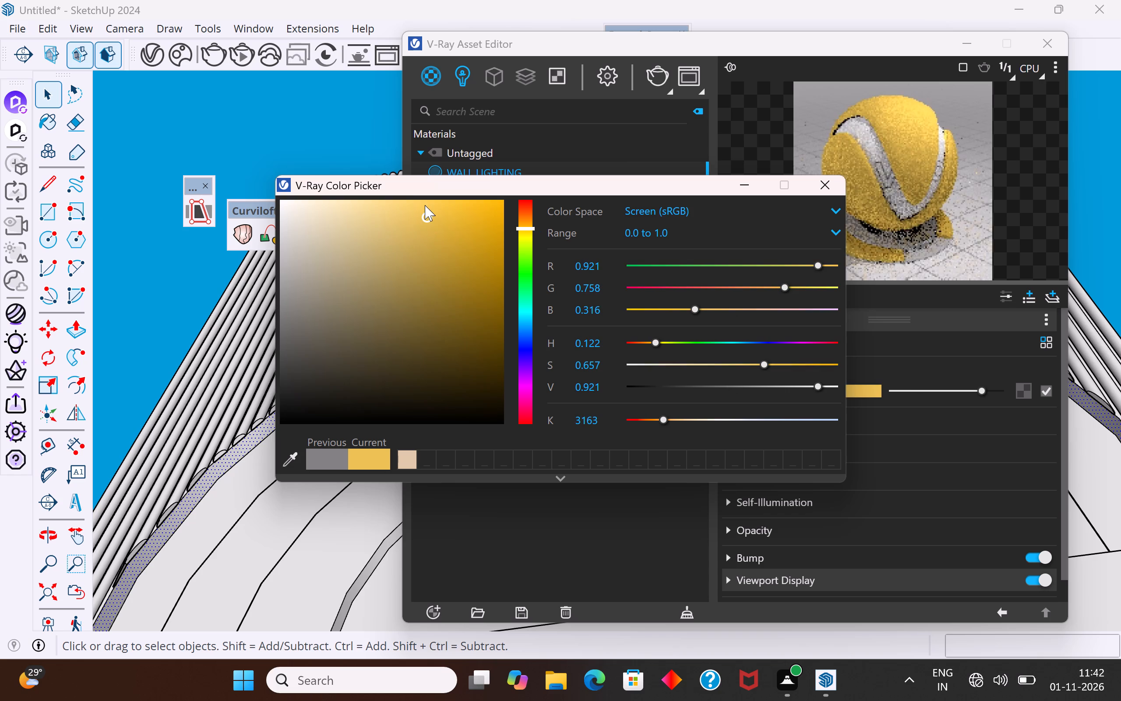
click(425, 200)
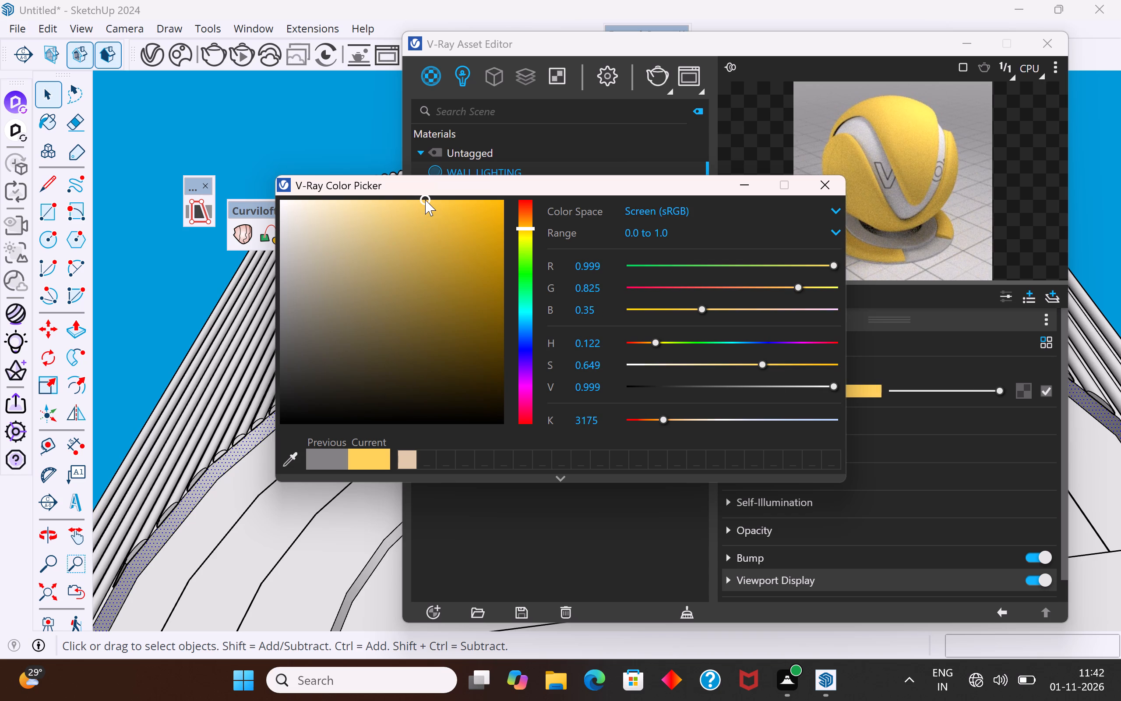
click(671, 537)
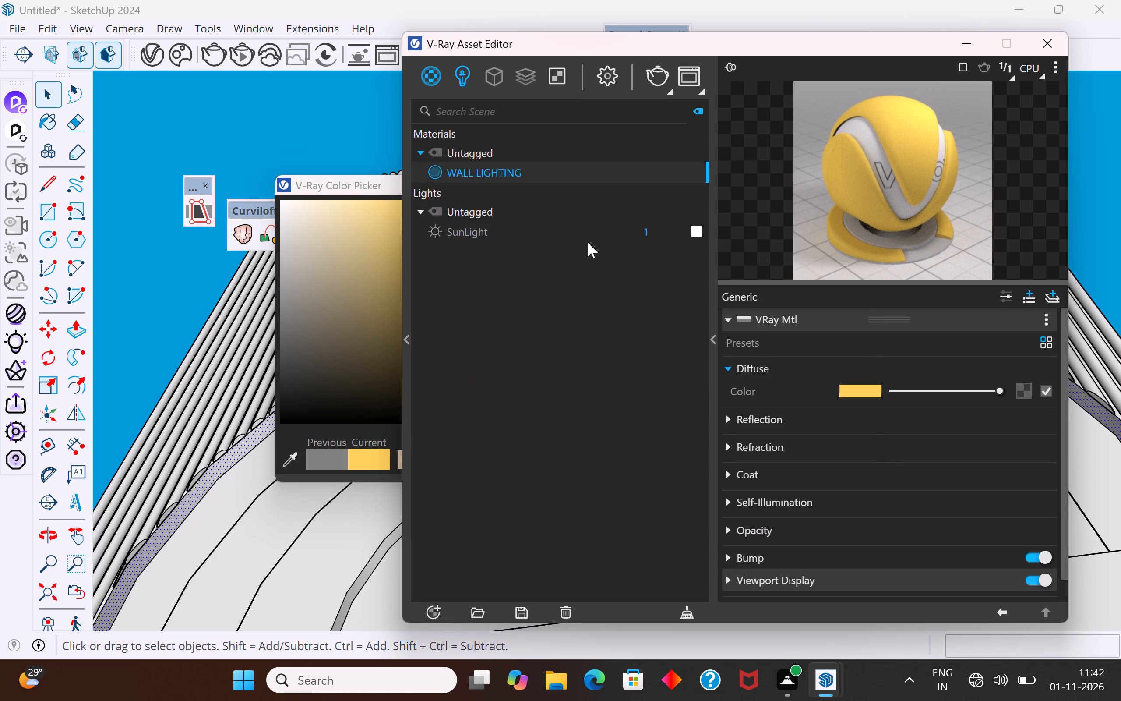
Apply WALL LIGHTING to the selected outermost arch rim and close the colour picker.
right_click(555, 175)
click(591, 217)
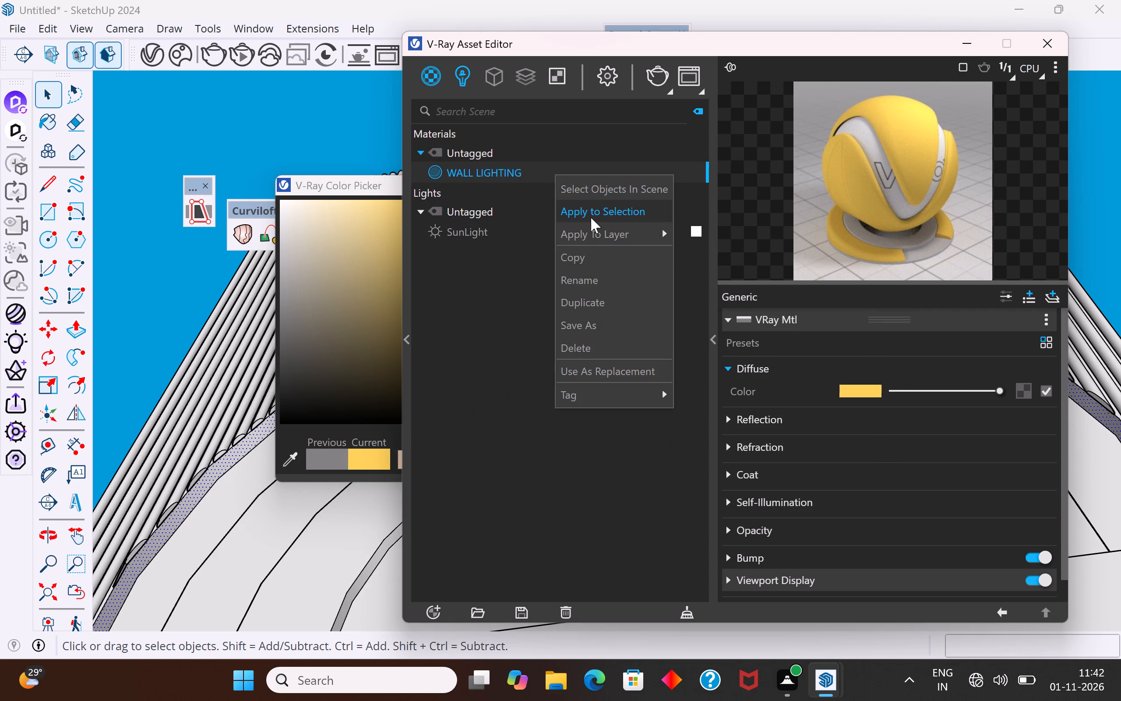
click(367, 184)
click(826, 179)
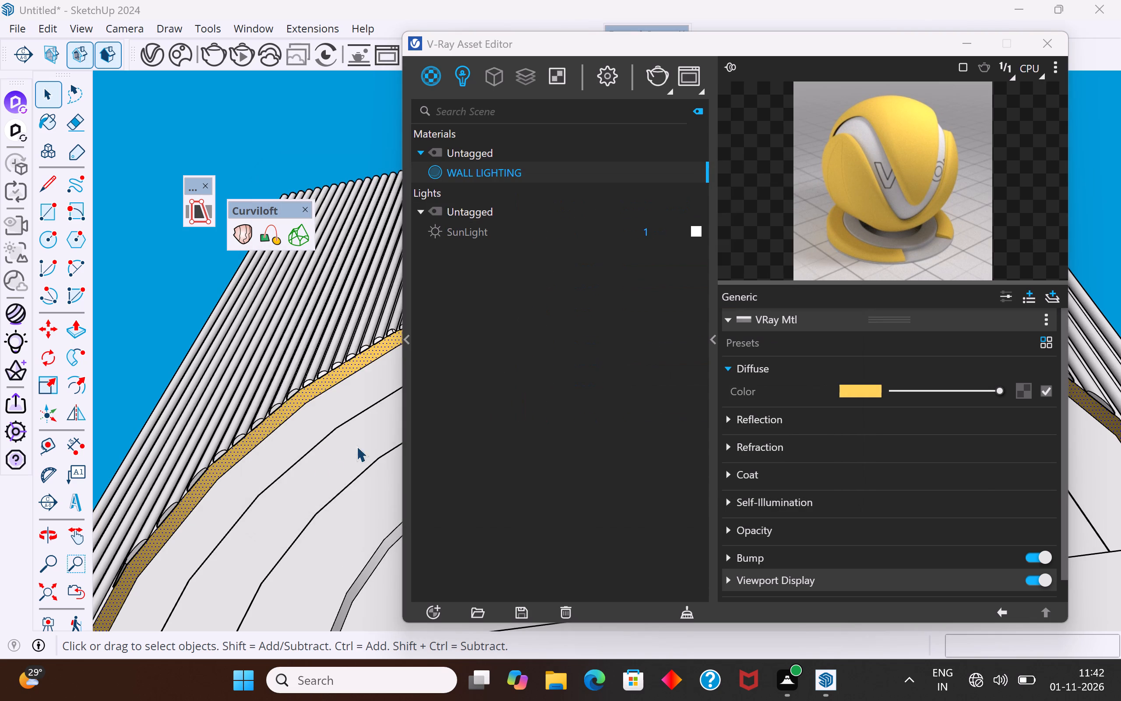
Apply WALL LIGHTING to the narrow curved edge face of the second arch, just inside the outermost one.
middle_drag(318, 469, 324, 309)
middle_drag(321, 491, 425, 671)
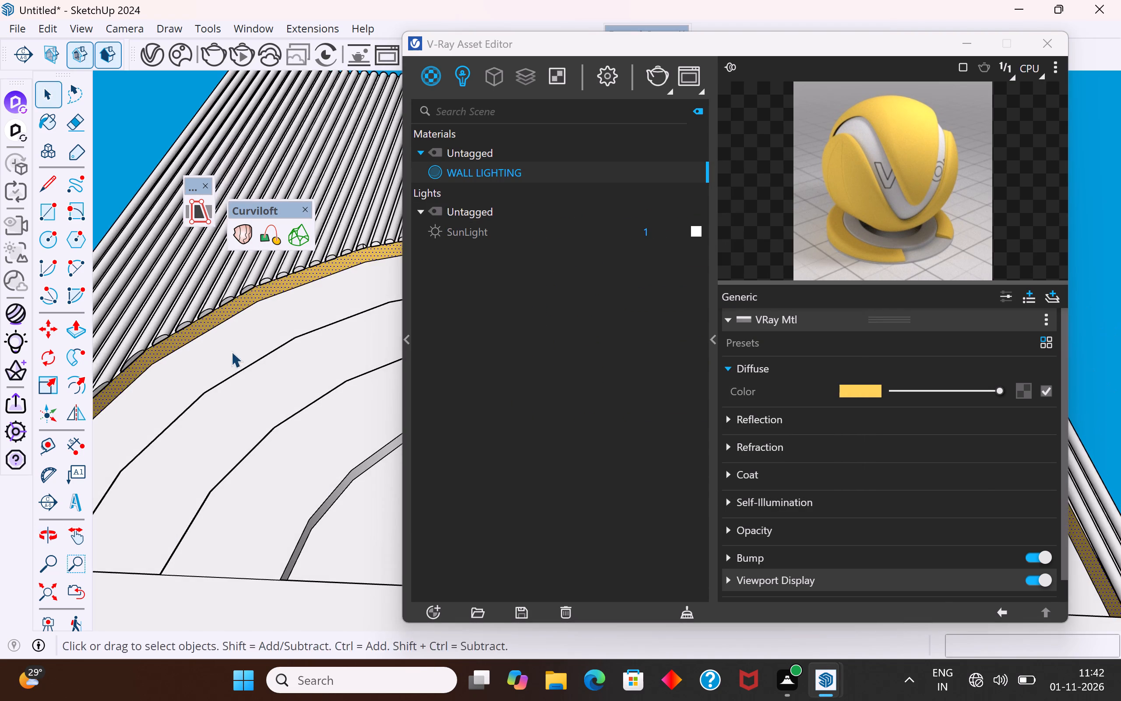
middle_drag(270, 392, 421, 662)
middle_drag(199, 361, 380, 500)
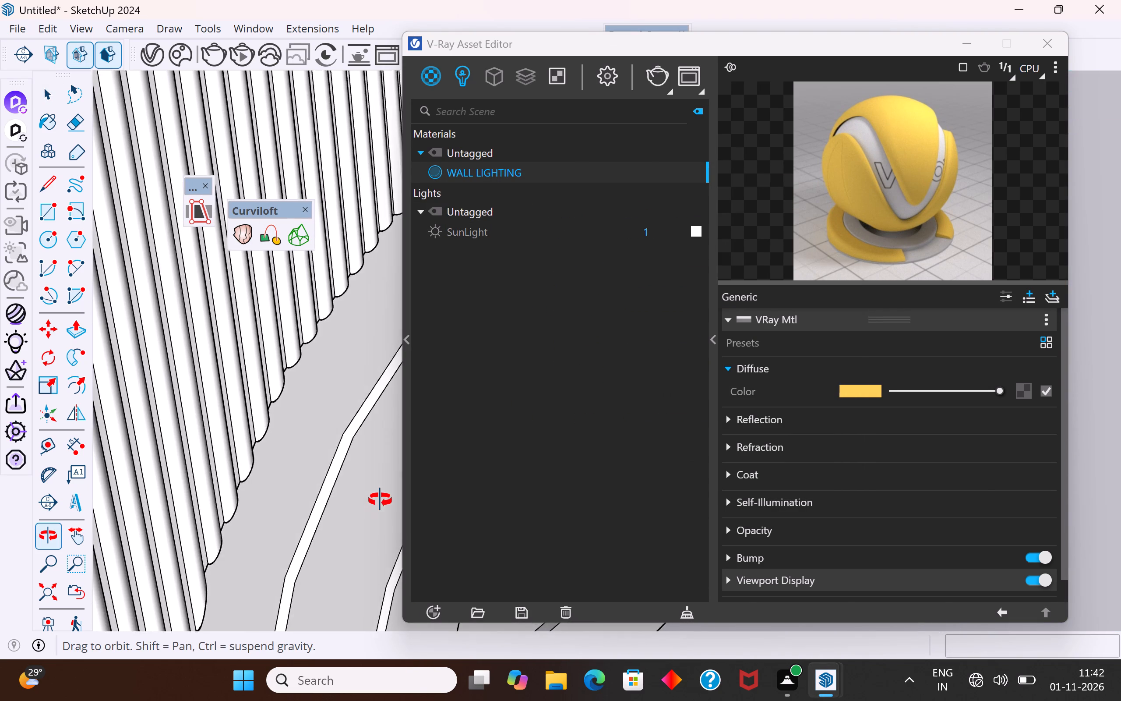
middle_drag(380, 500, 367, 429)
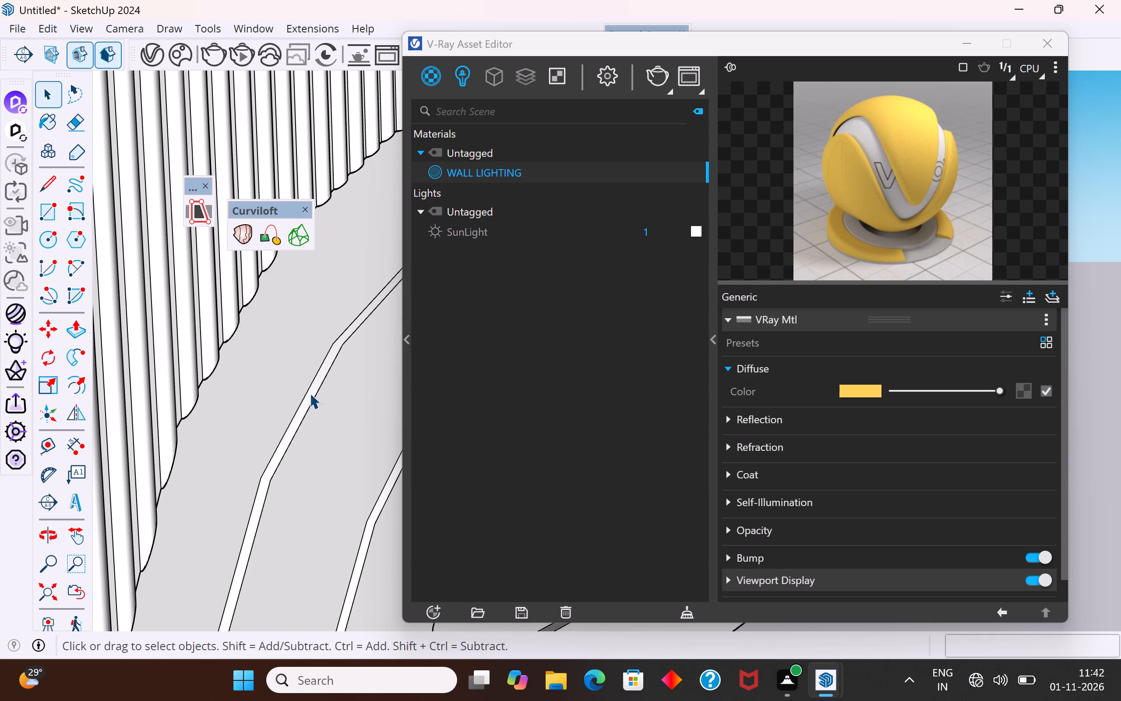
click(311, 390)
click(317, 386)
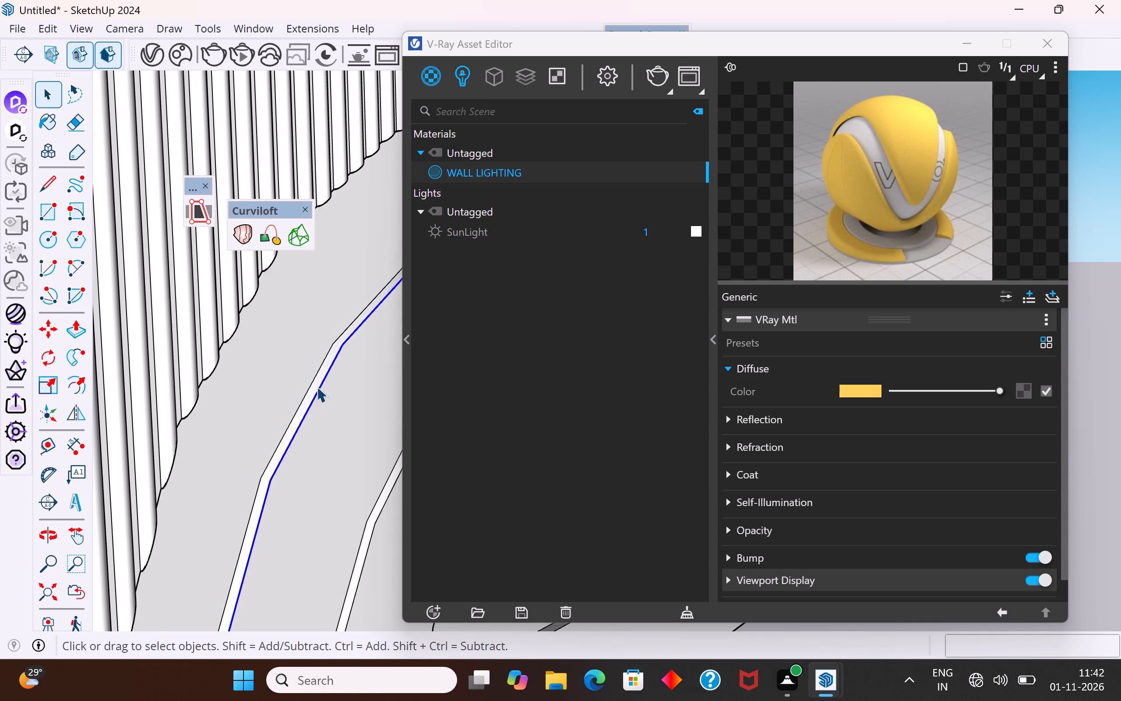
scroll(323, 379, up, 5)
click(331, 350)
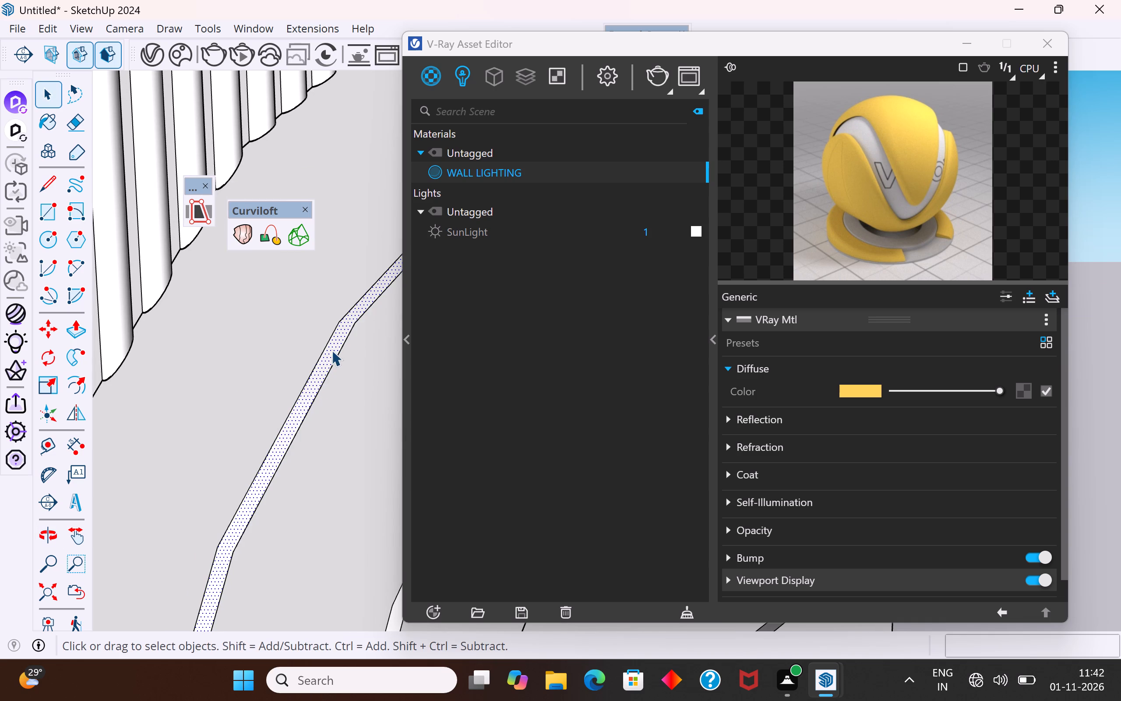
right_click(572, 179)
click(606, 218)
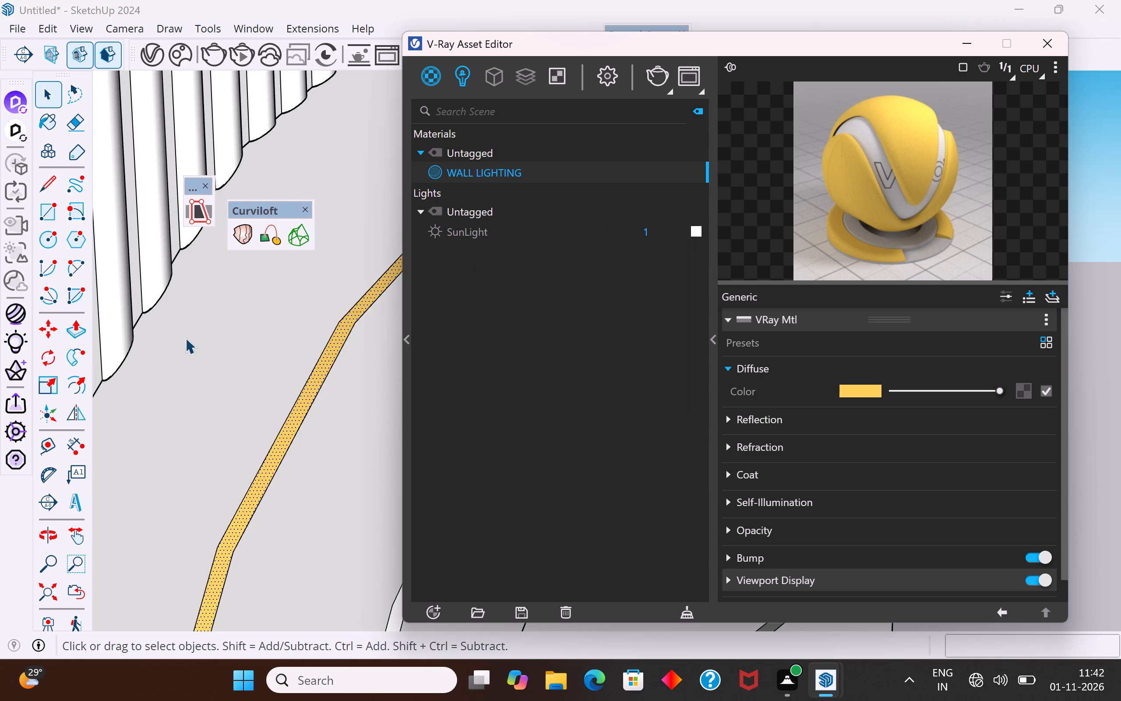
Apply WALL LIGHTING to the narrow curved edge face of the third arch from the outside.
scroll(158, 345, down, 12)
scroll(252, 444, up, 13)
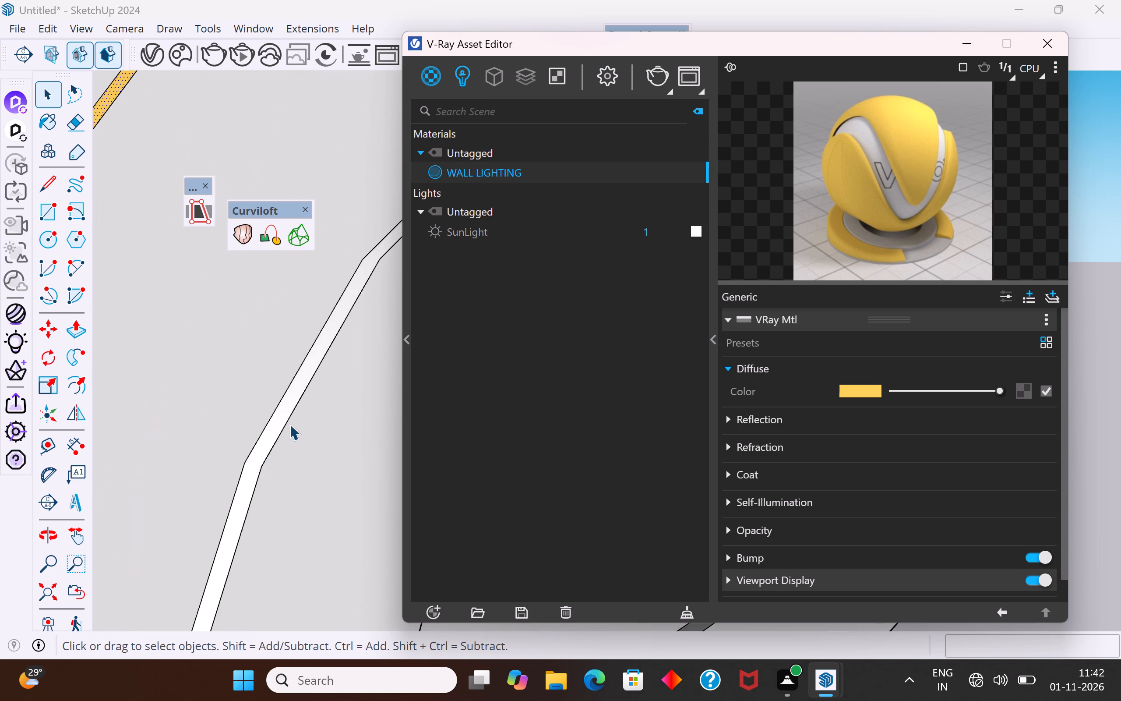
click(299, 384)
right_click(521, 177)
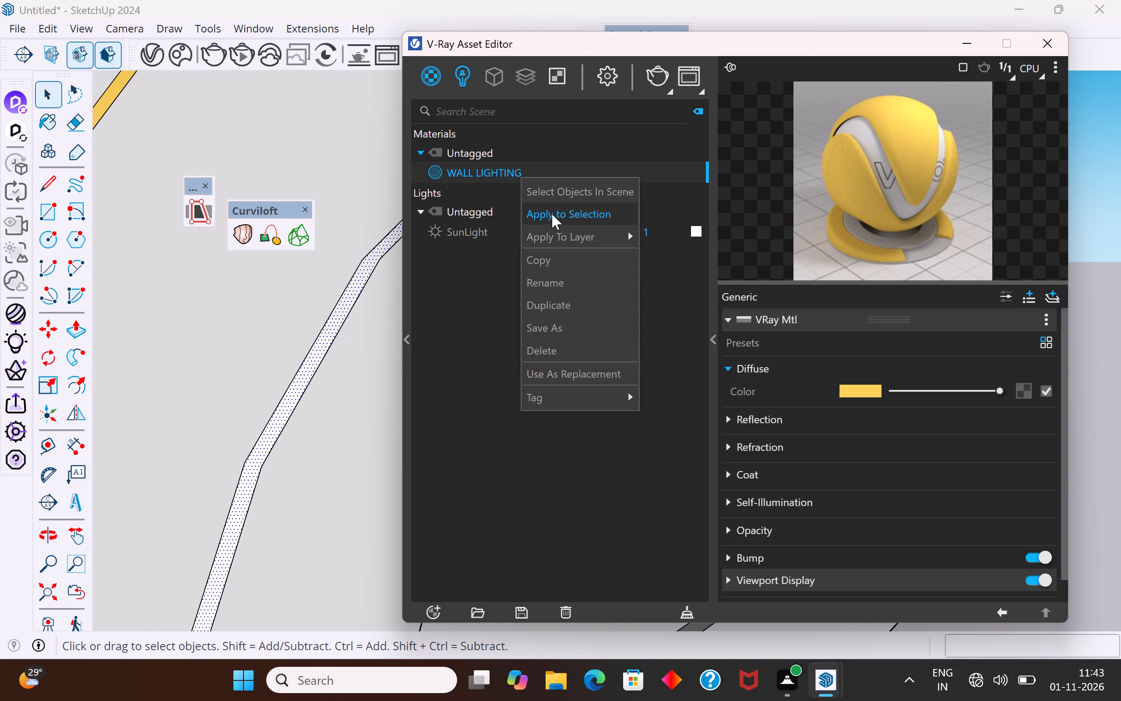
click(554, 216)
scroll(287, 244, down, 11)
scroll(183, 372, down, 14)
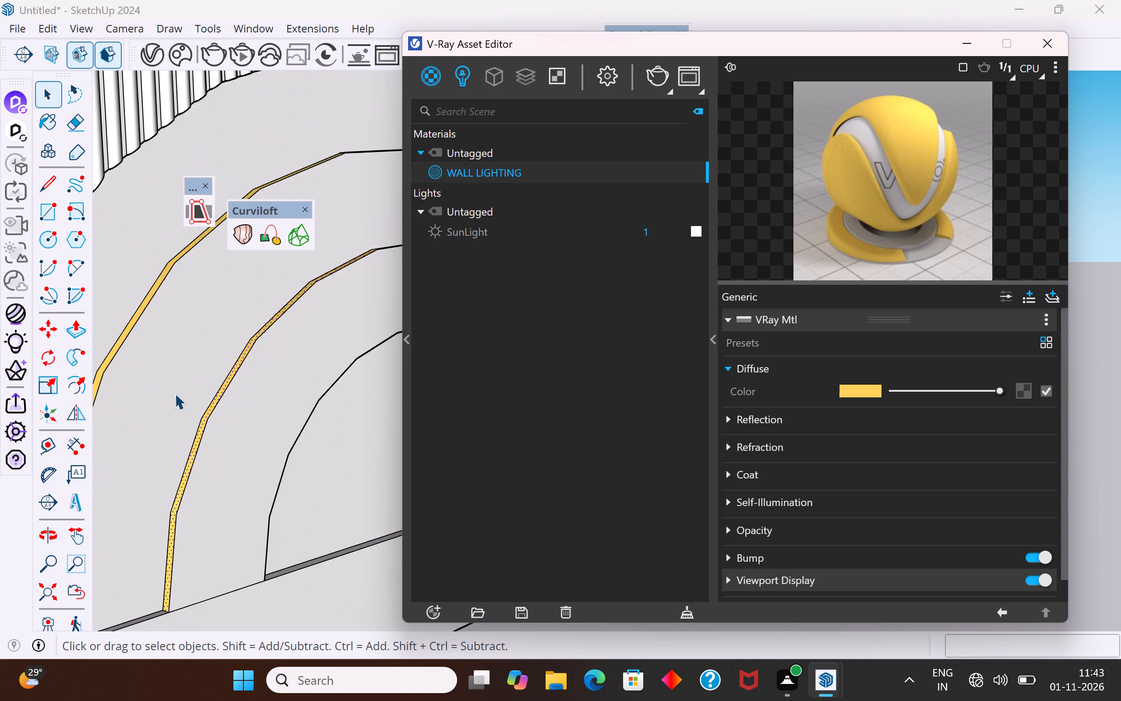
Apply WALL LIGHTING to the narrow curved edge face around the innermost arch.
scroll(175, 393, down, 4)
middle_drag(281, 476, 110, 423)
scroll(302, 404, up, 4)
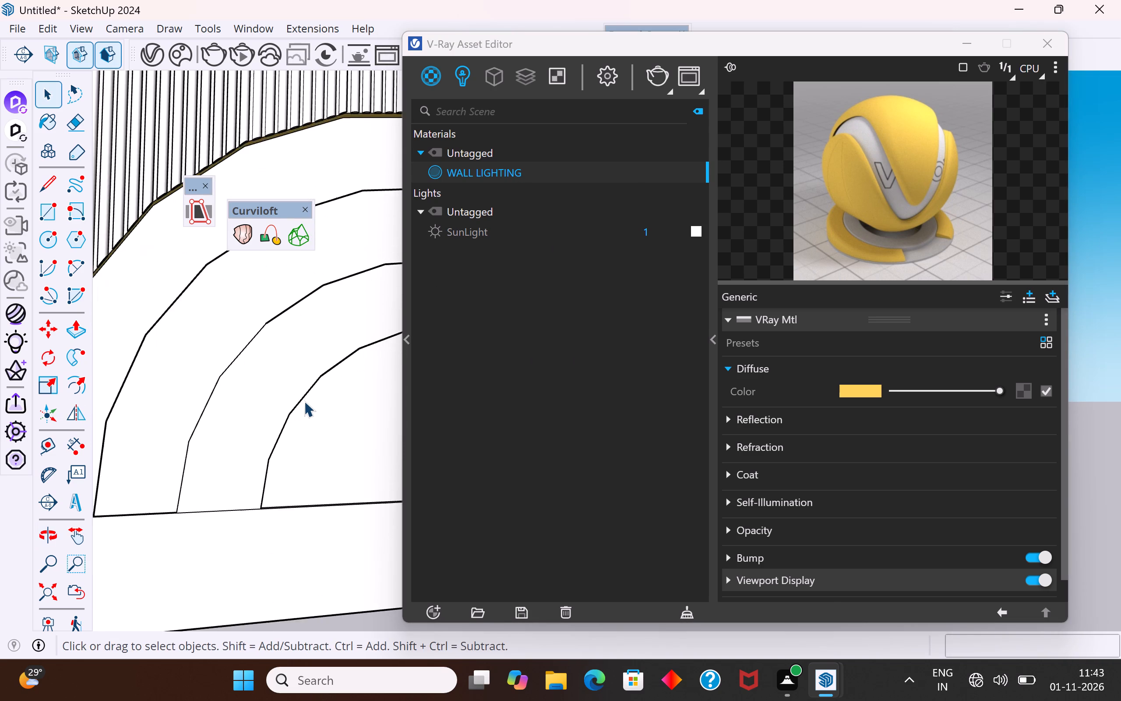
middle_drag(304, 401, 193, 285)
scroll(304, 401, up, 1)
middle_drag(353, 374, 314, 426)
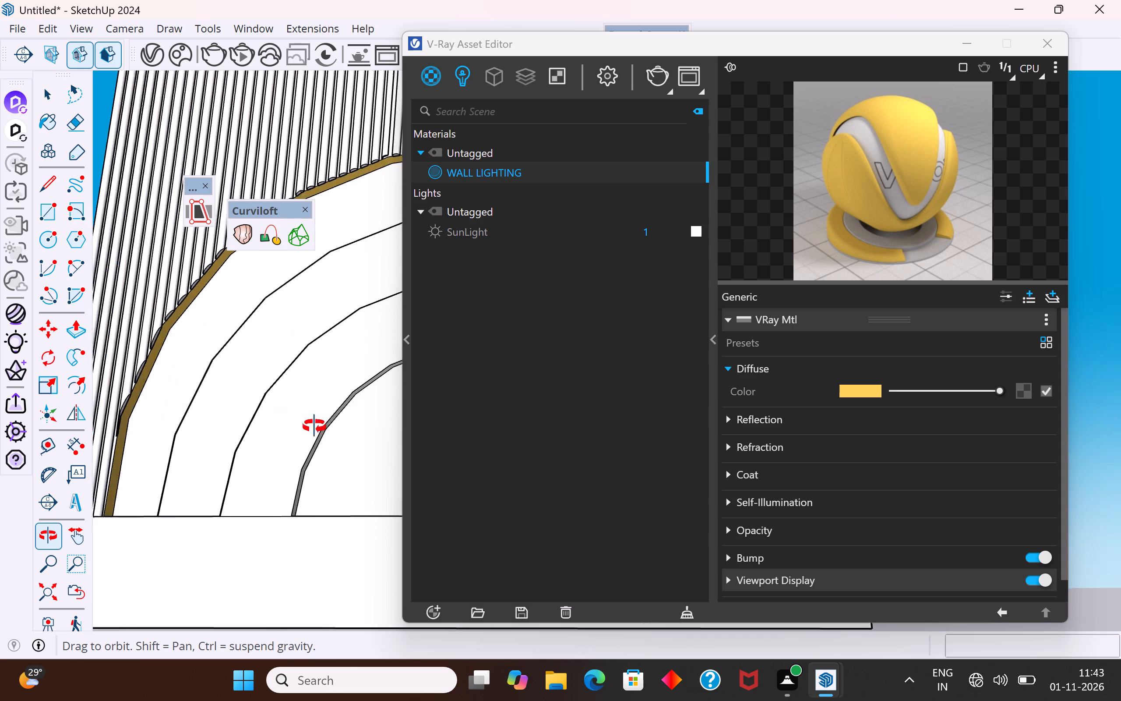
middle_drag(314, 426, 455, 555)
scroll(322, 438, down, 8)
scroll(275, 439, down, 1)
middle_drag(275, 439, 278, 511)
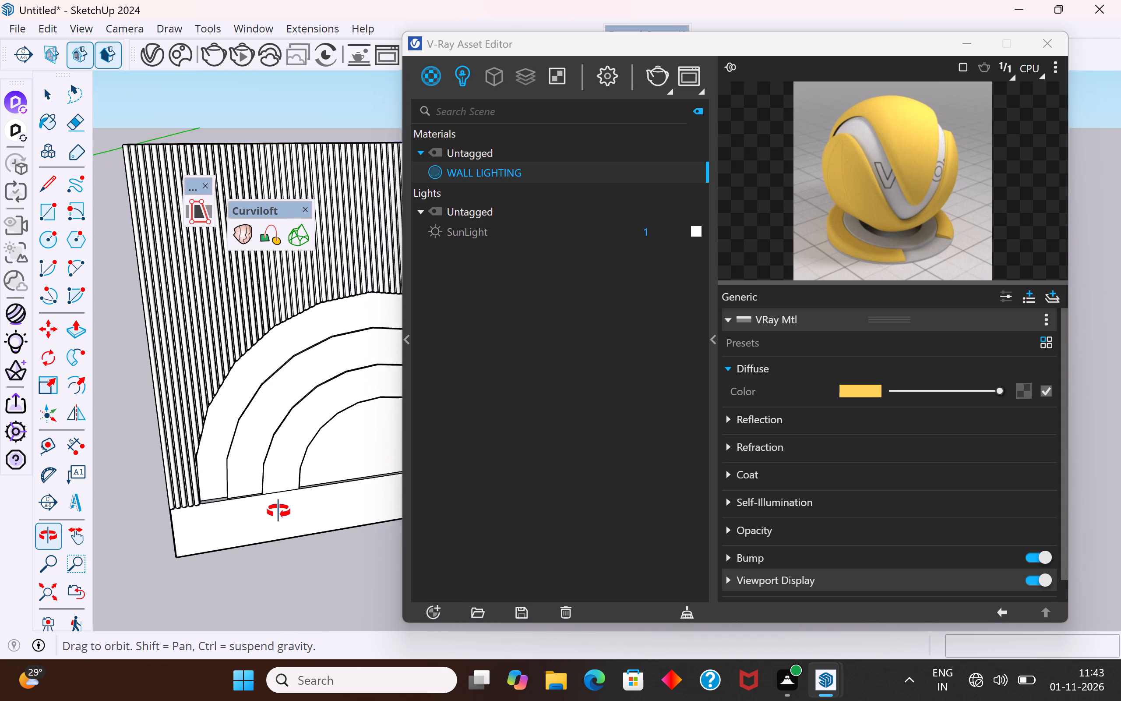
middle_drag(278, 511, 283, 552)
scroll(316, 453, up, 2)
middle_drag(317, 450, 317, 486)
click(346, 452)
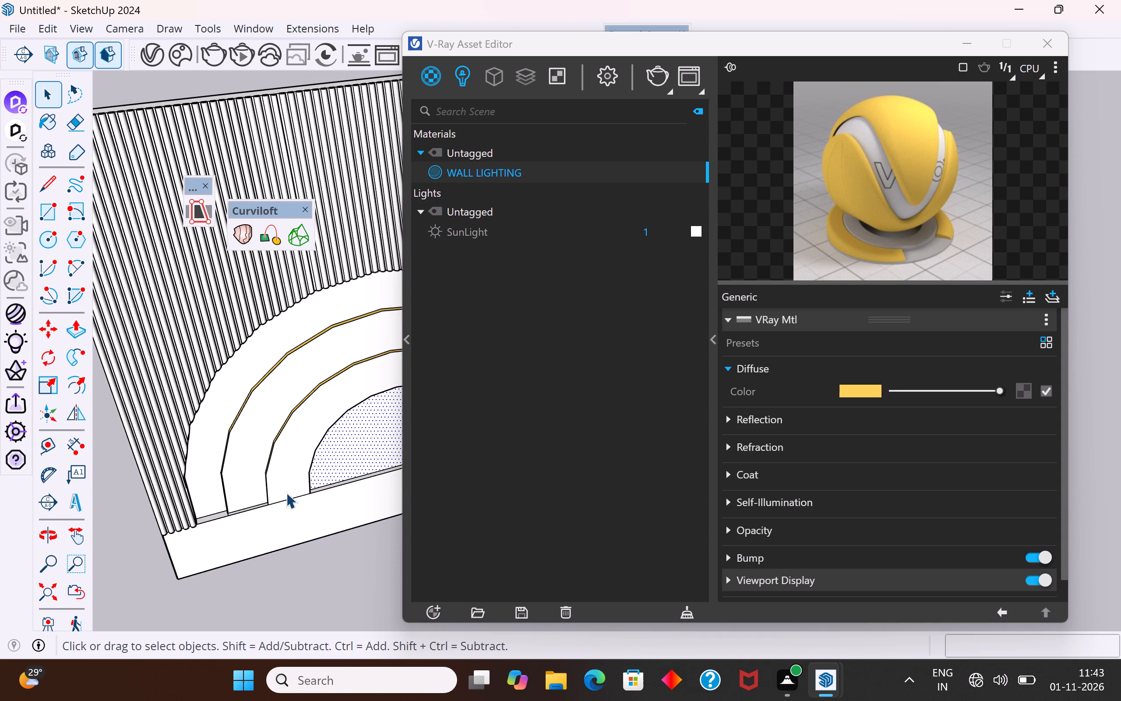
middle_drag(324, 458, 146, 363)
scroll(186, 482, down, 5)
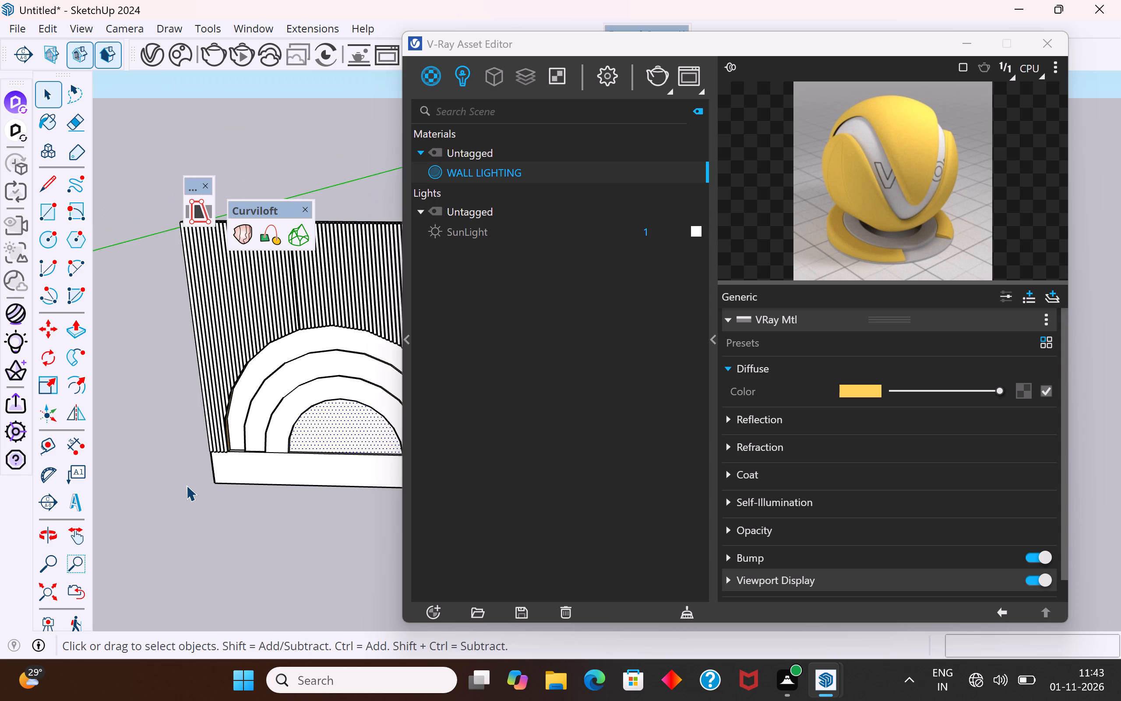
scroll(186, 485, down, 5)
middle_drag(333, 447, 369, 278)
scroll(277, 407, up, 10)
middle_drag(259, 426, 275, 344)
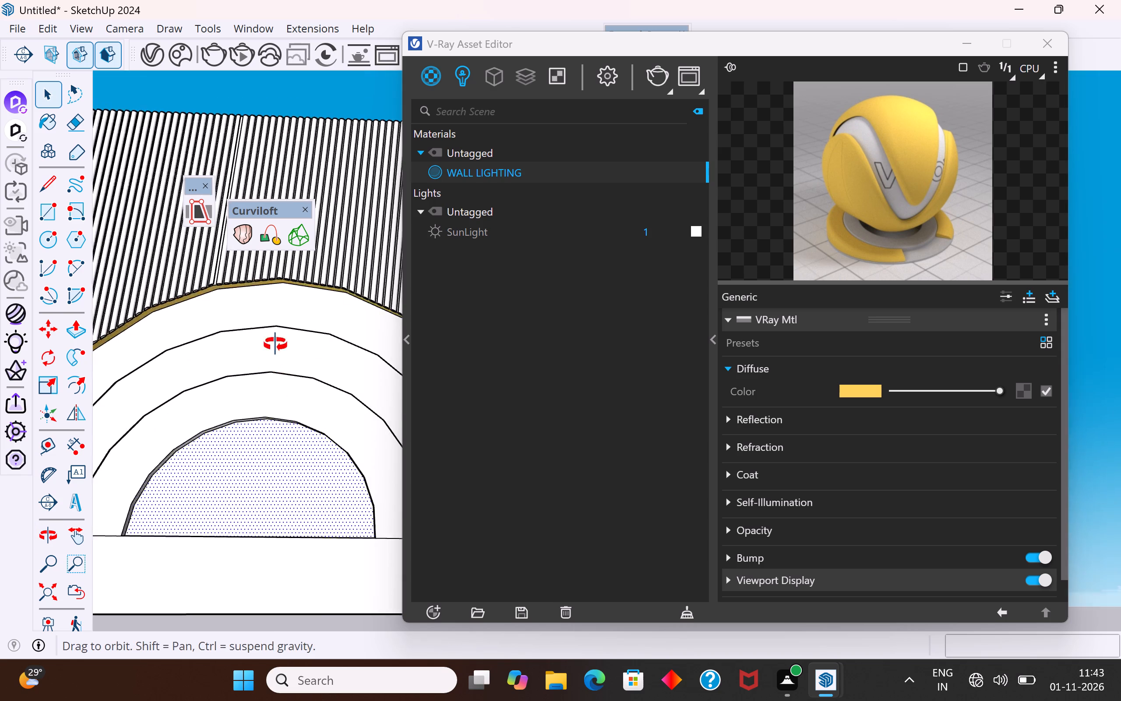
middle_drag(275, 344, 300, 292)
scroll(281, 383, up, 7)
middle_drag(288, 428, 373, 405)
scroll(325, 396, up, 3)
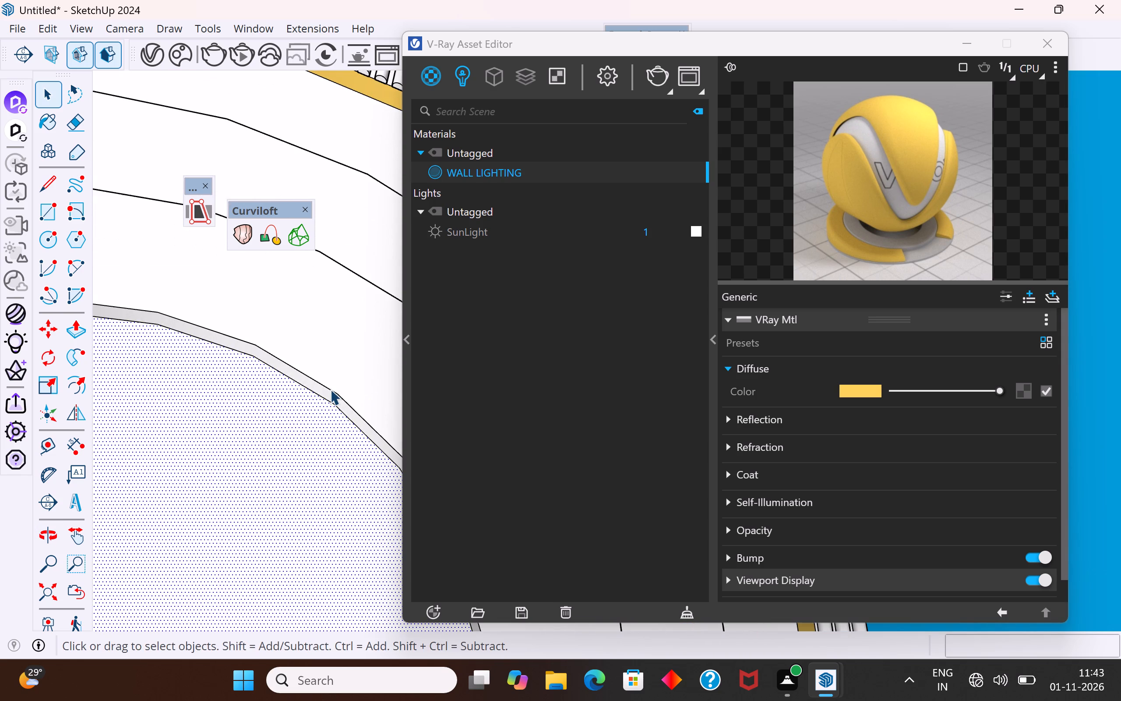
click(321, 387)
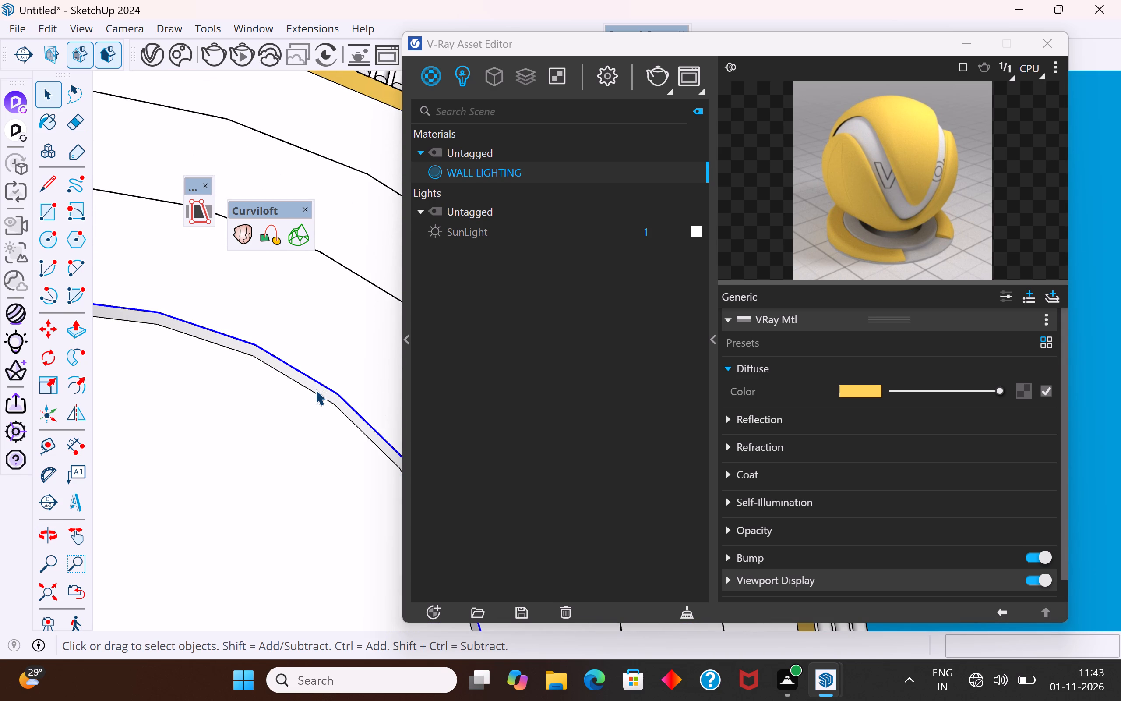
click(315, 389)
click(308, 379)
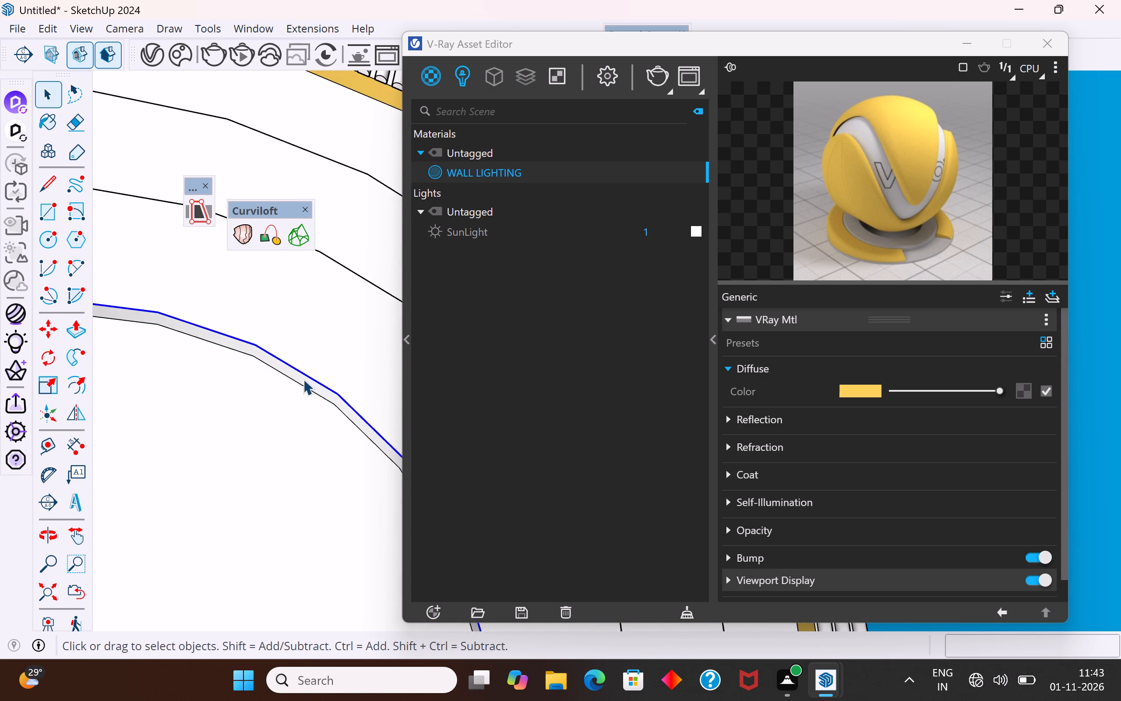
click(303, 379)
right_click(565, 174)
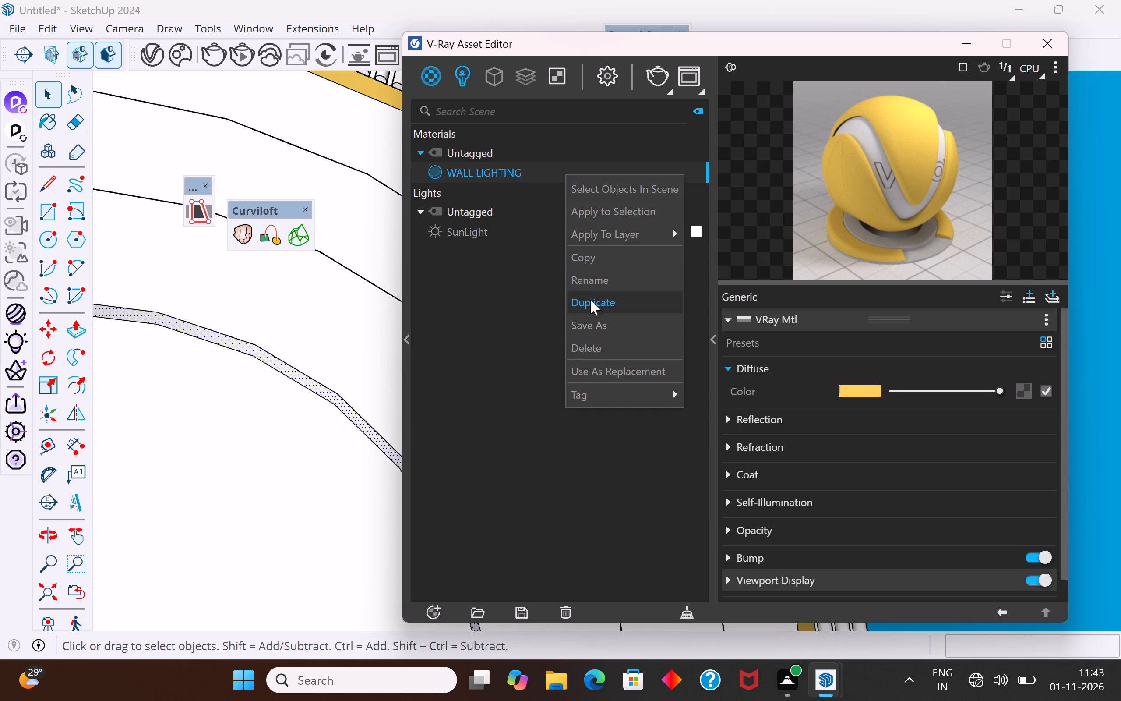
click(624, 203)
Render a frontal view of the stripped arched wall in V-Ray and close the frame buffer.
scroll(479, 425, down, 8)
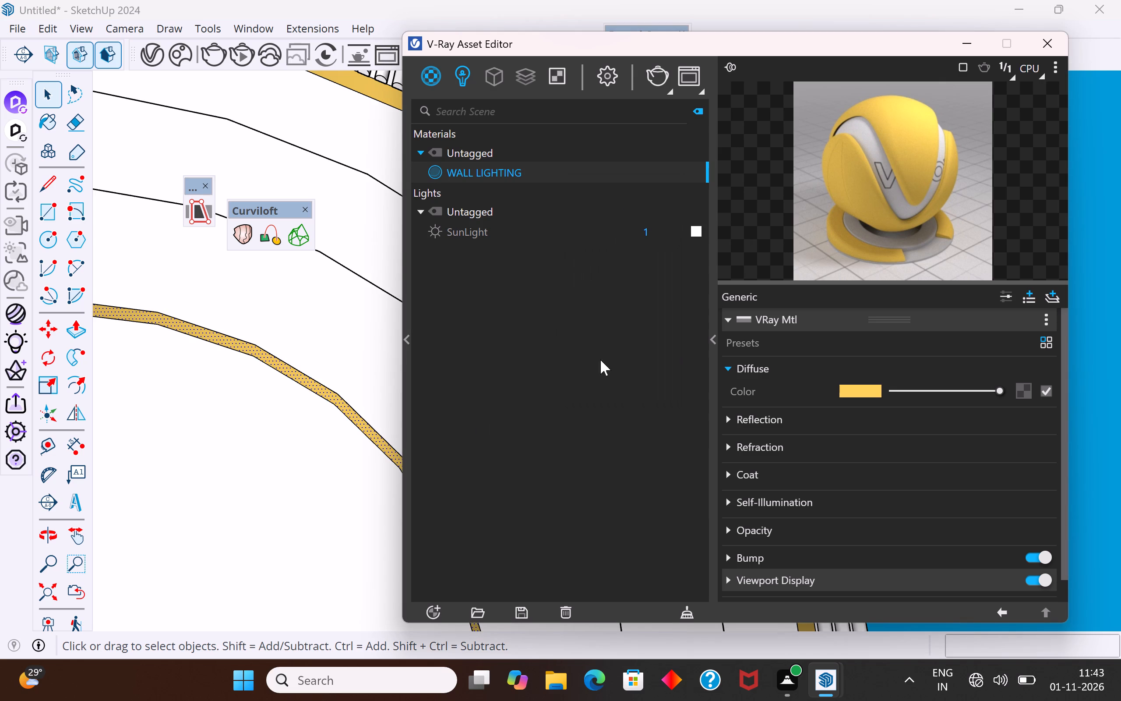
scroll(600, 360, down, 1)
scroll(340, 490, down, 18)
middle_drag(330, 428, 306, 549)
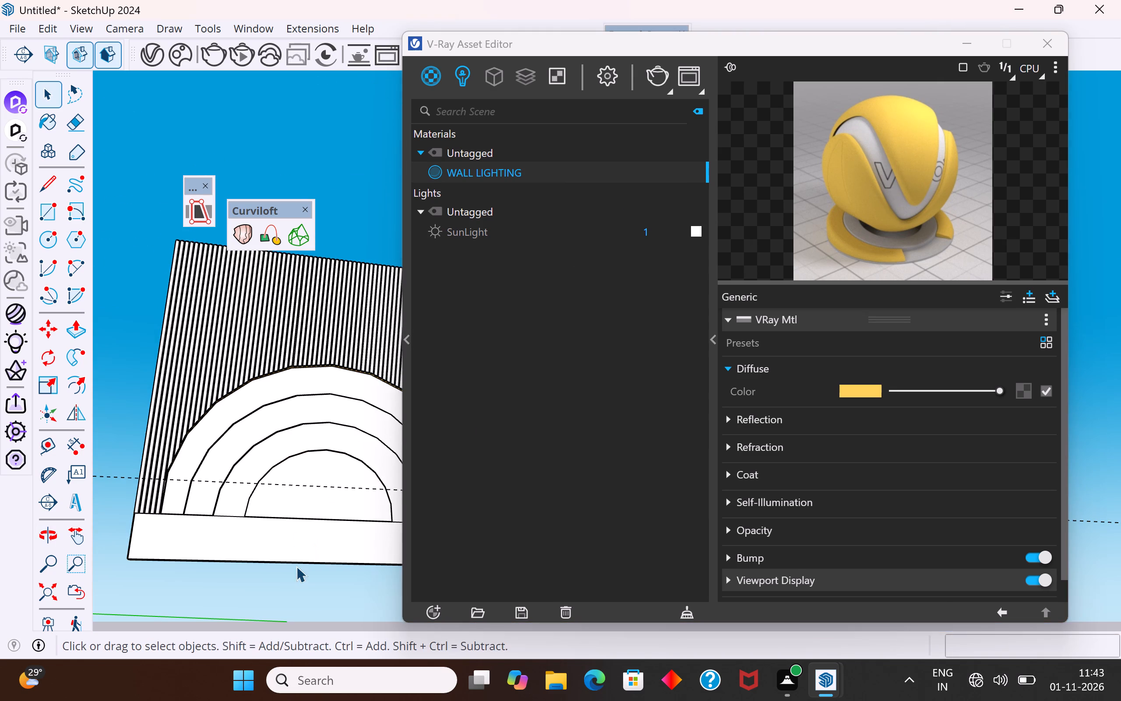
click(296, 575)
middle_drag(347, 390, 342, 505)
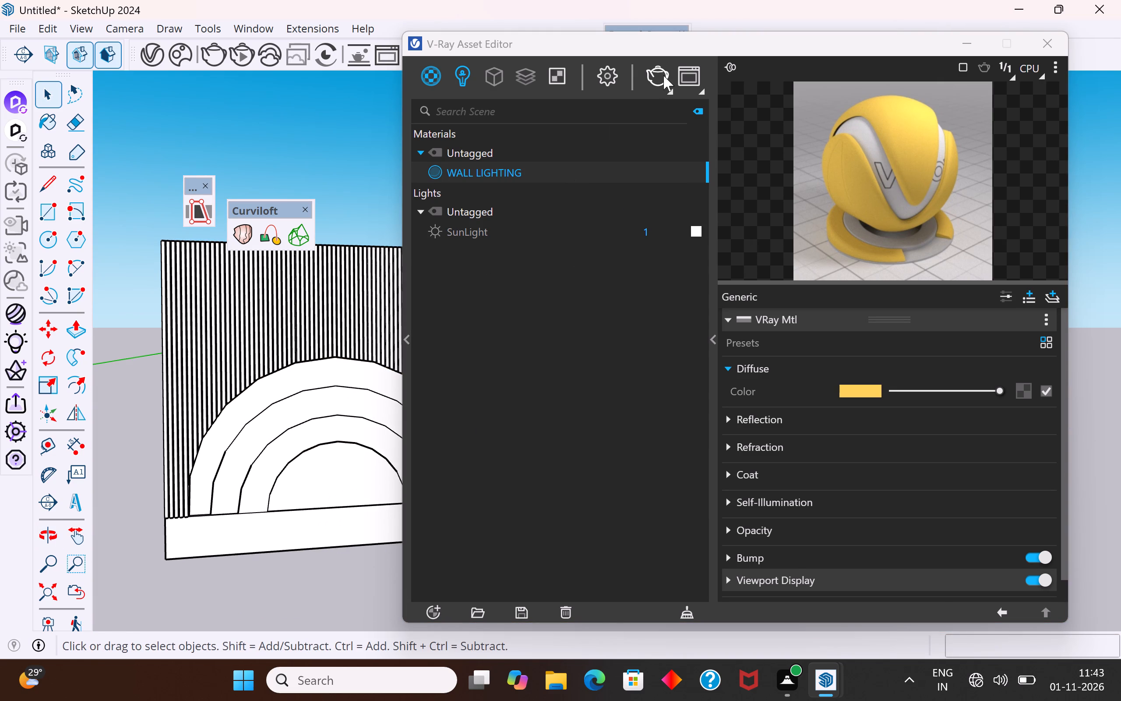
click(663, 75)
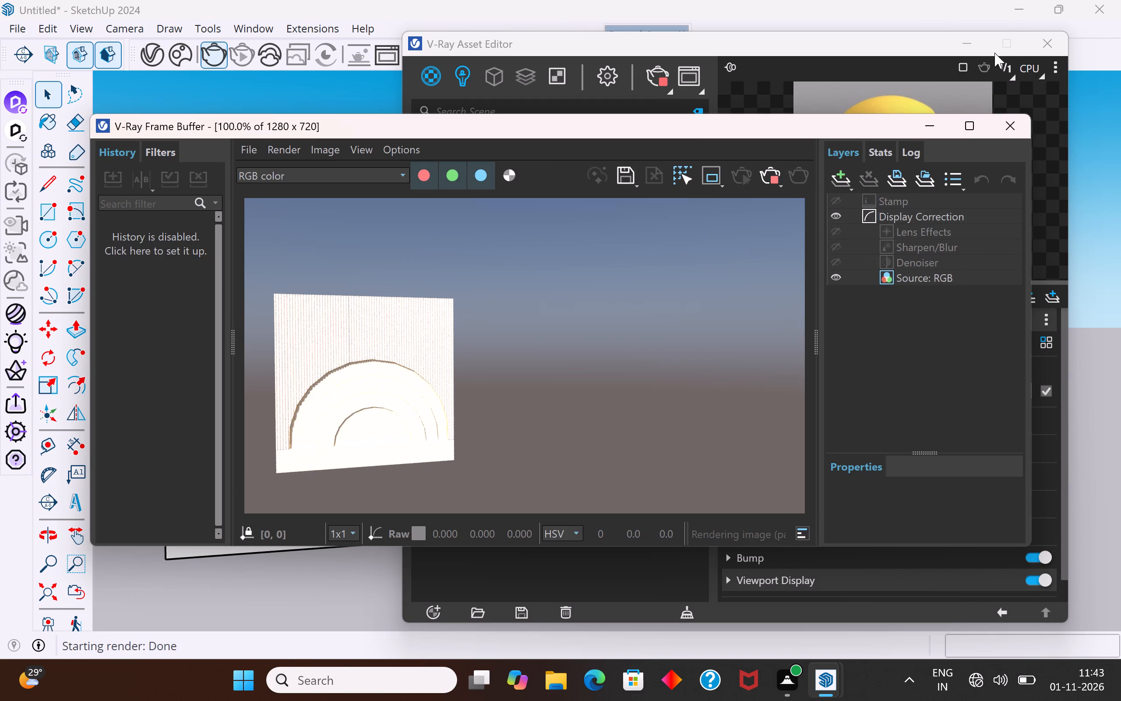
click(1007, 124)
Rotate the whole detached arched wall 90 degrees about the vertical axis at its lower corner, and deselect it.
scroll(309, 476, down, 3)
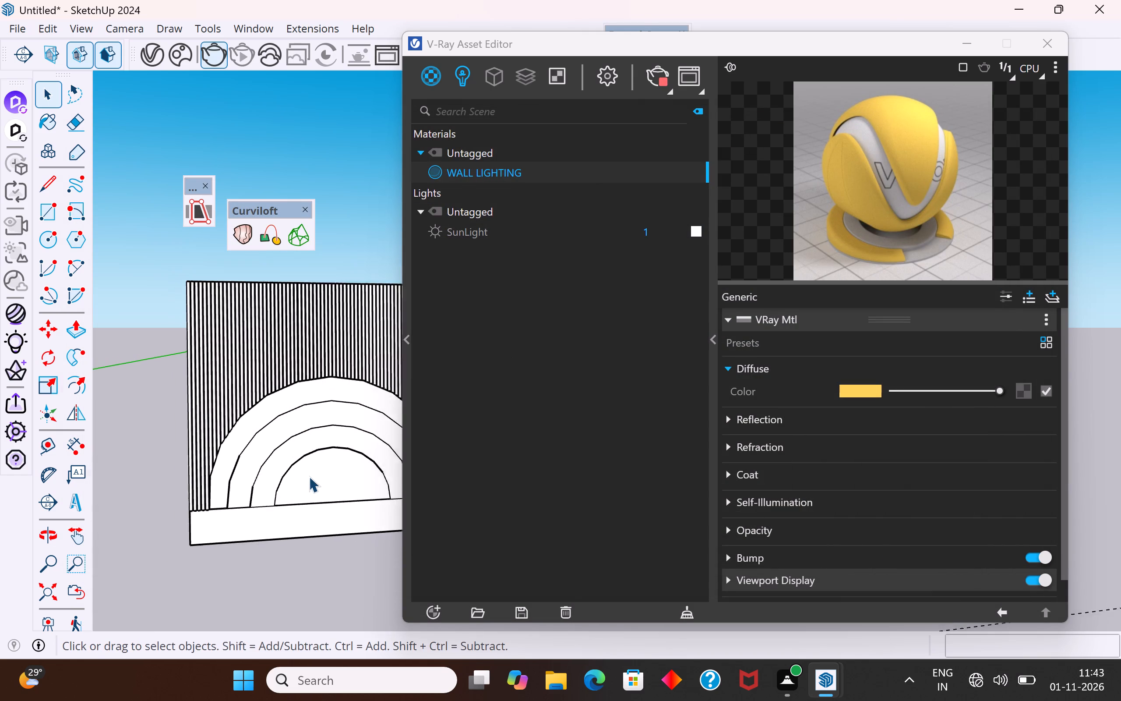
scroll(309, 476, down, 8)
middle_drag(285, 445, 256, 585)
scroll(247, 491, down, 10)
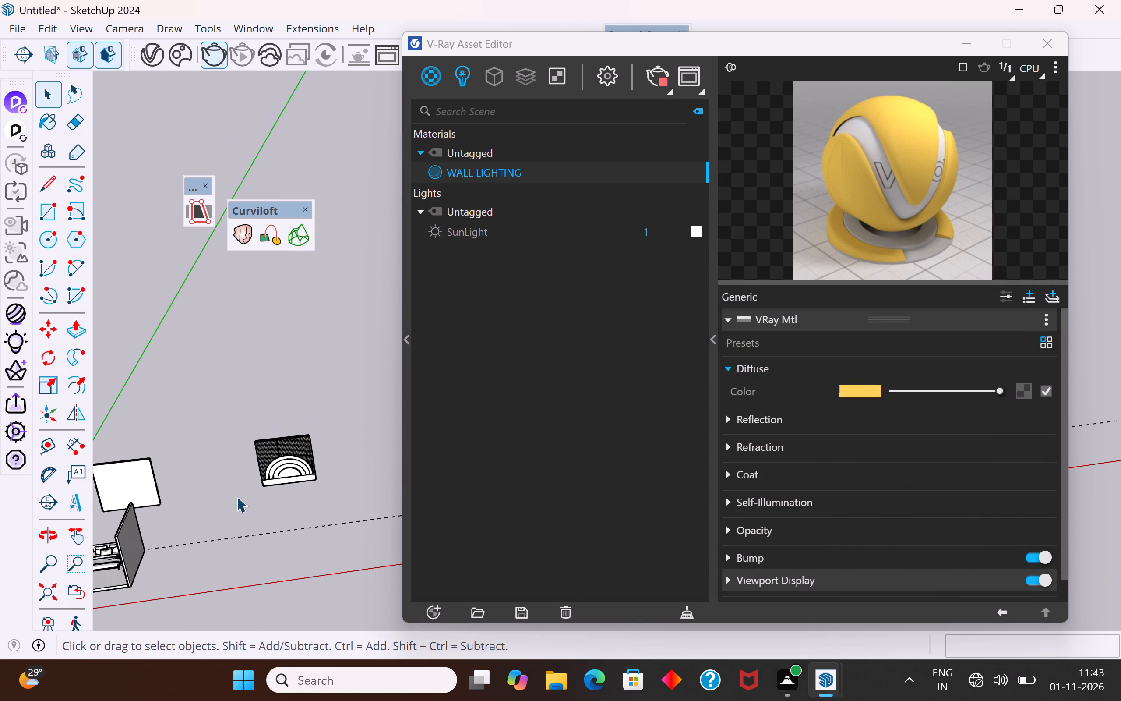
drag(335, 424, 236, 493)
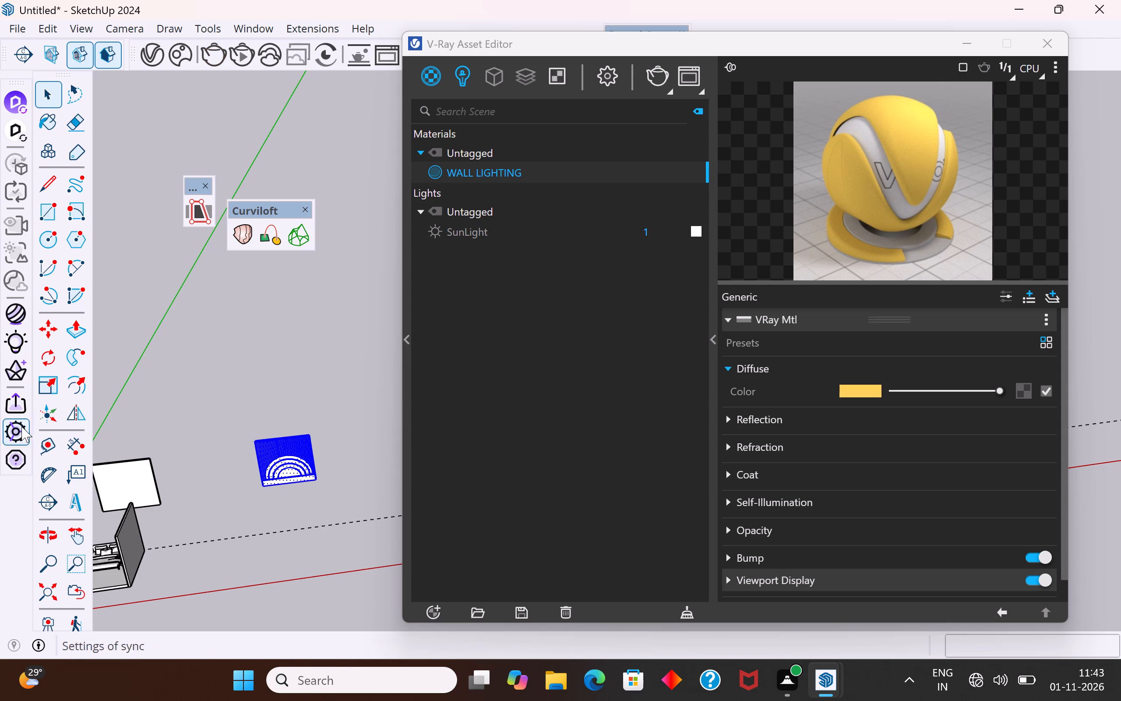
click(53, 359)
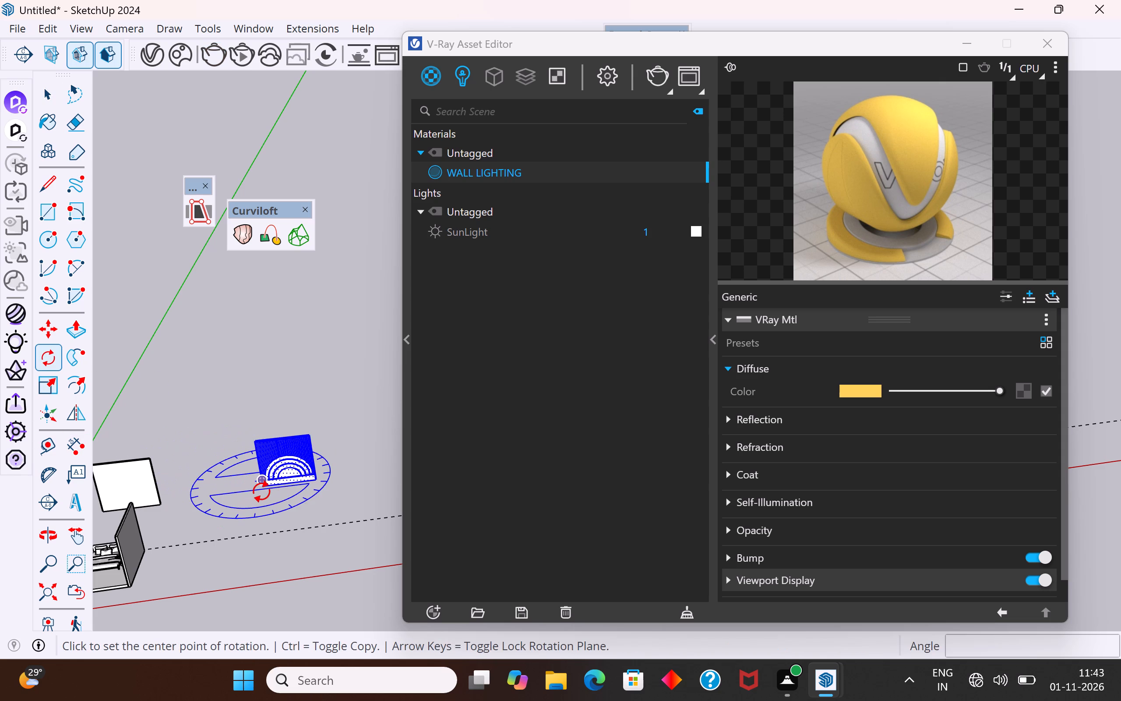
click(261, 492)
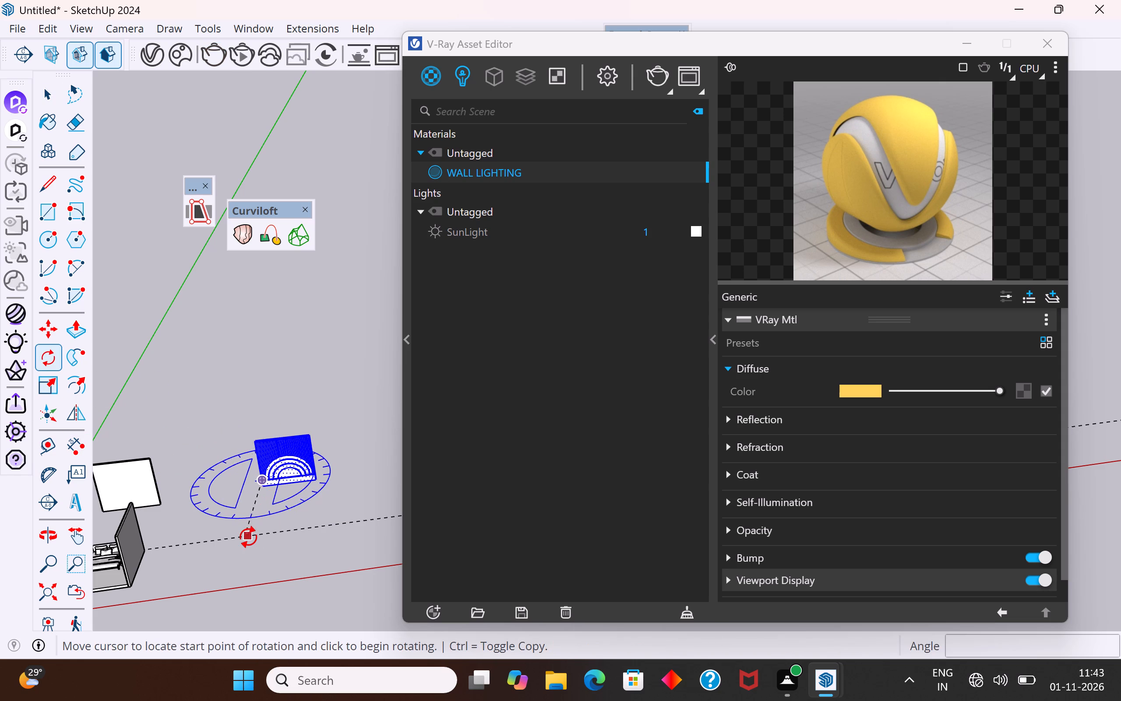
click(254, 548)
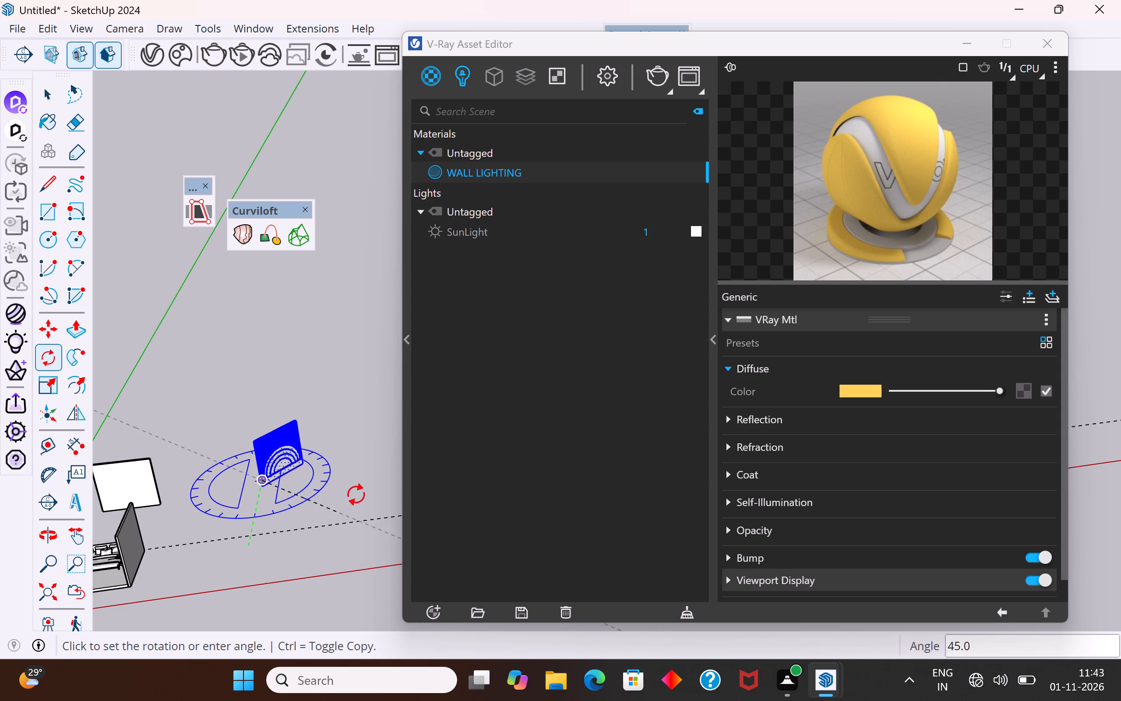
click(360, 466)
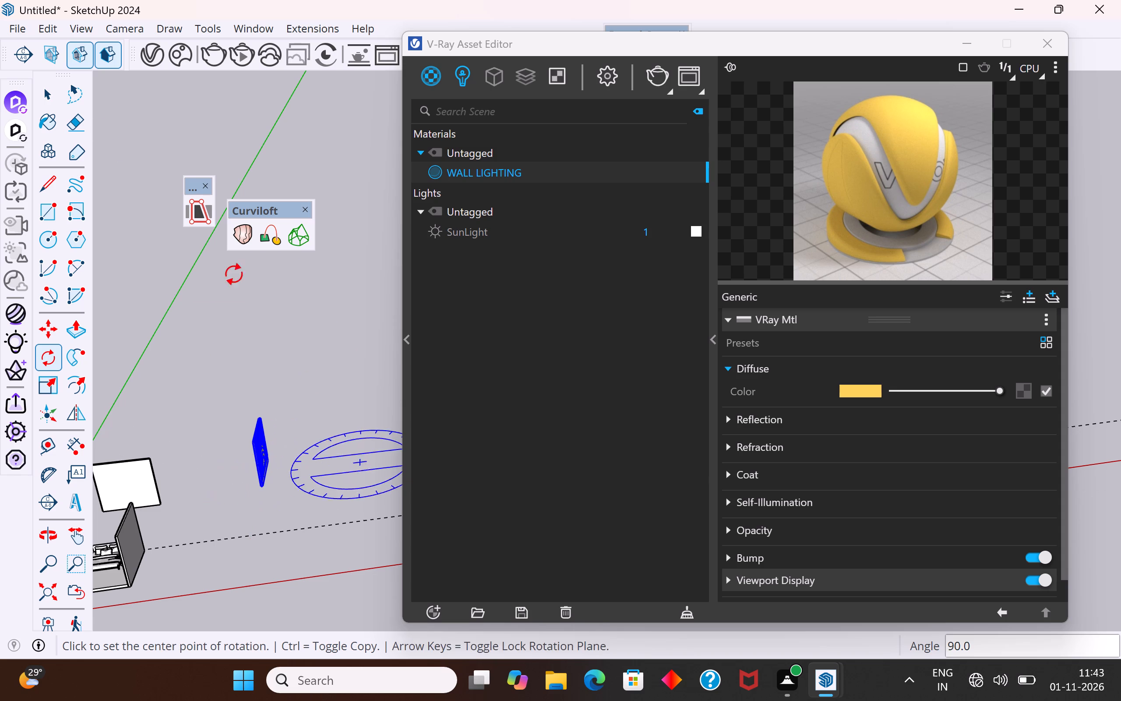
click(53, 100)
click(317, 419)
Render the rotated arched wall in V-Ray, inspect its arch rims up close in the frame buffer and close it.
middle_drag(325, 476, 101, 465)
scroll(99, 589, down, 12)
middle_drag(308, 494, 118, 512)
scroll(204, 577, down, 5)
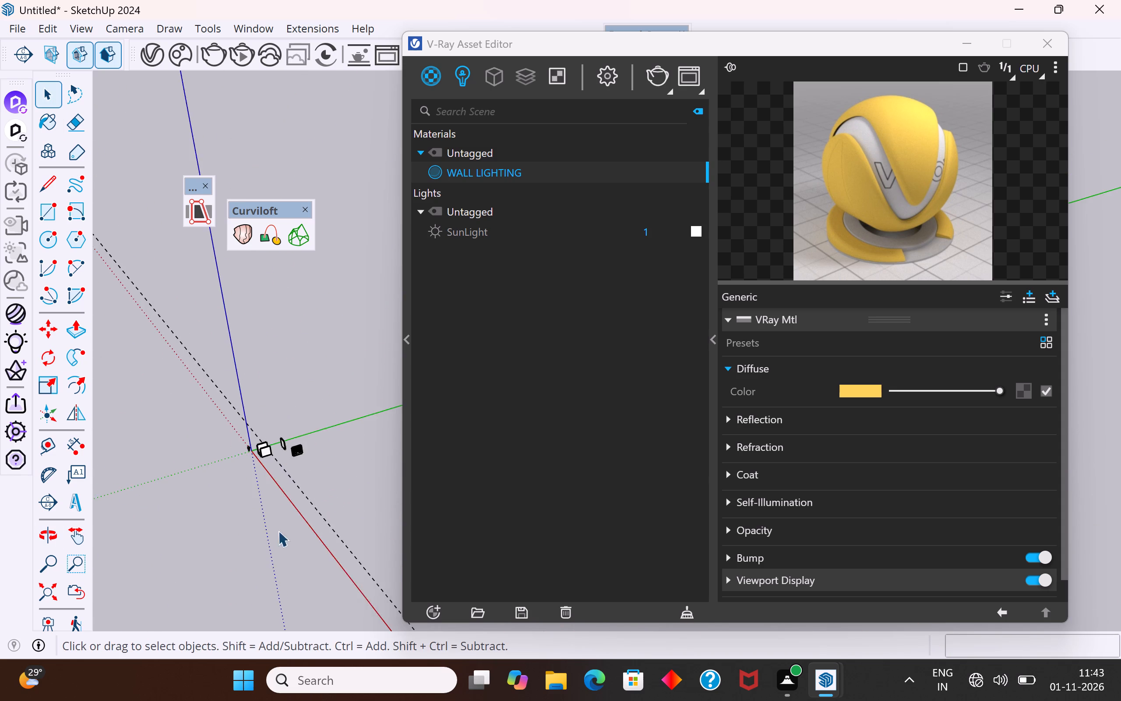
scroll(333, 481, up, 9)
middle_drag(236, 408, 99, 313)
scroll(211, 368, up, 8)
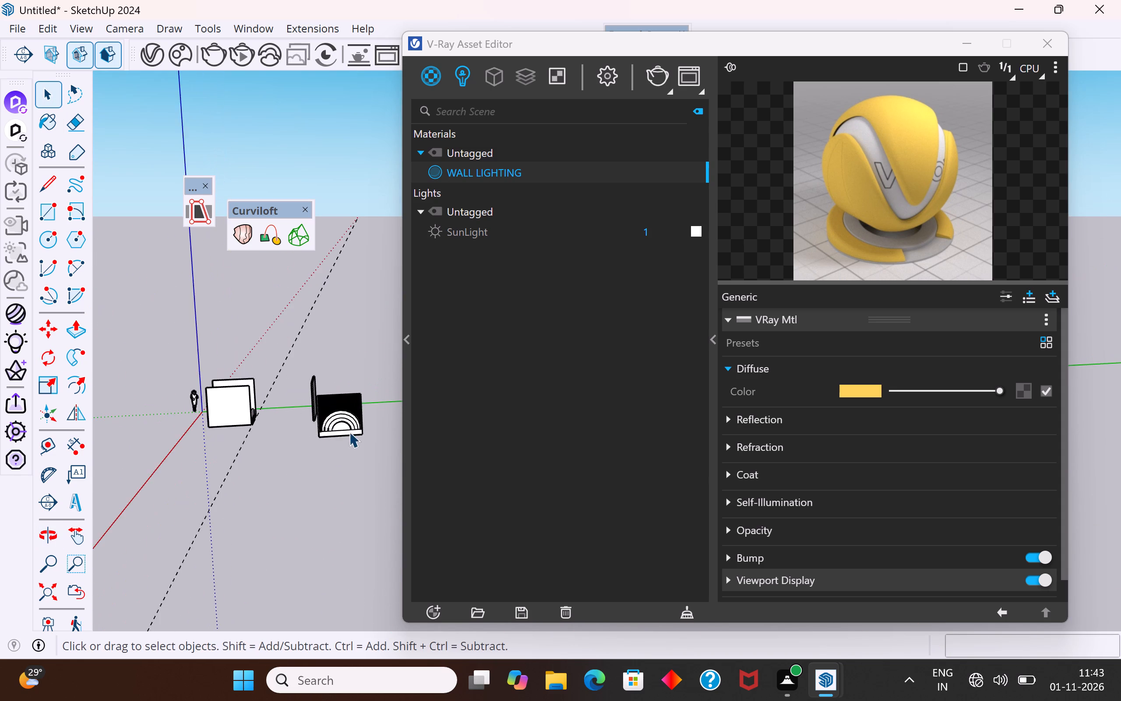
scroll(372, 425, up, 6)
middle_drag(376, 405, 400, 347)
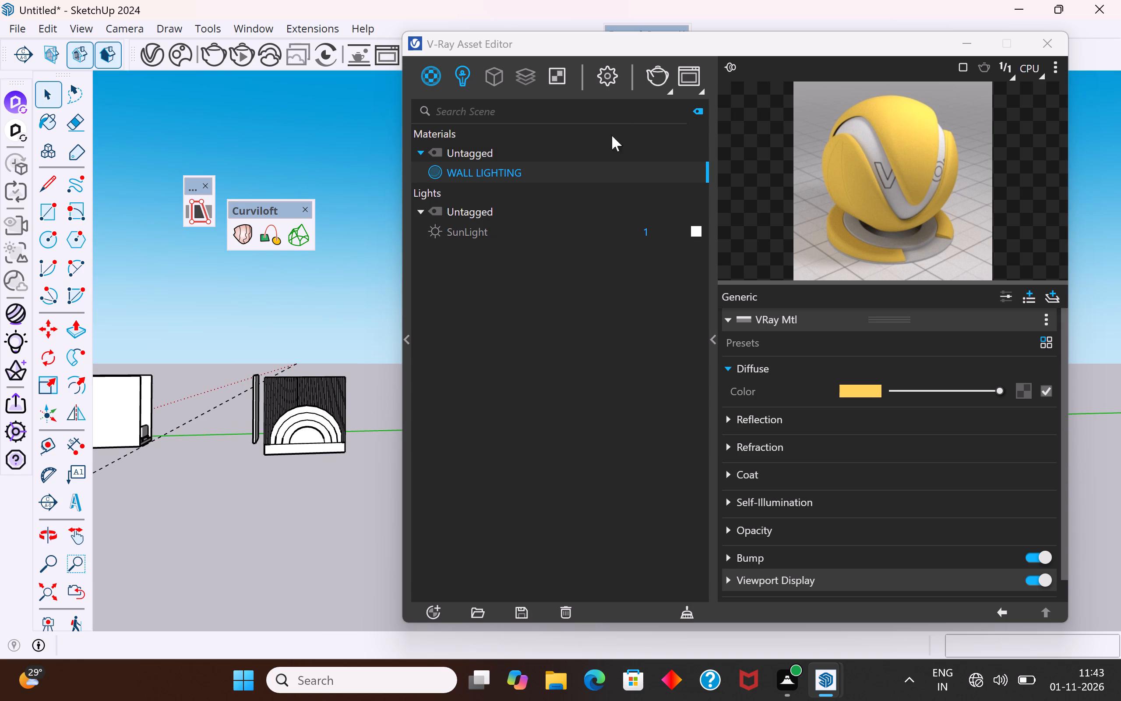
click(659, 73)
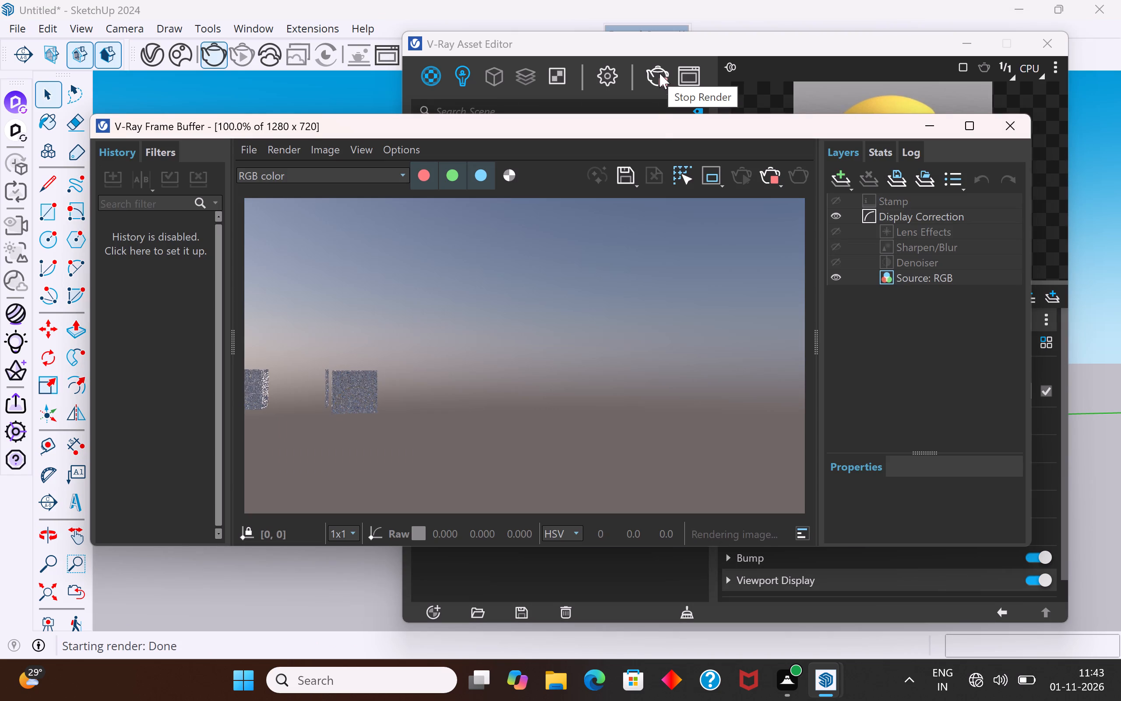
scroll(379, 414, up, 3)
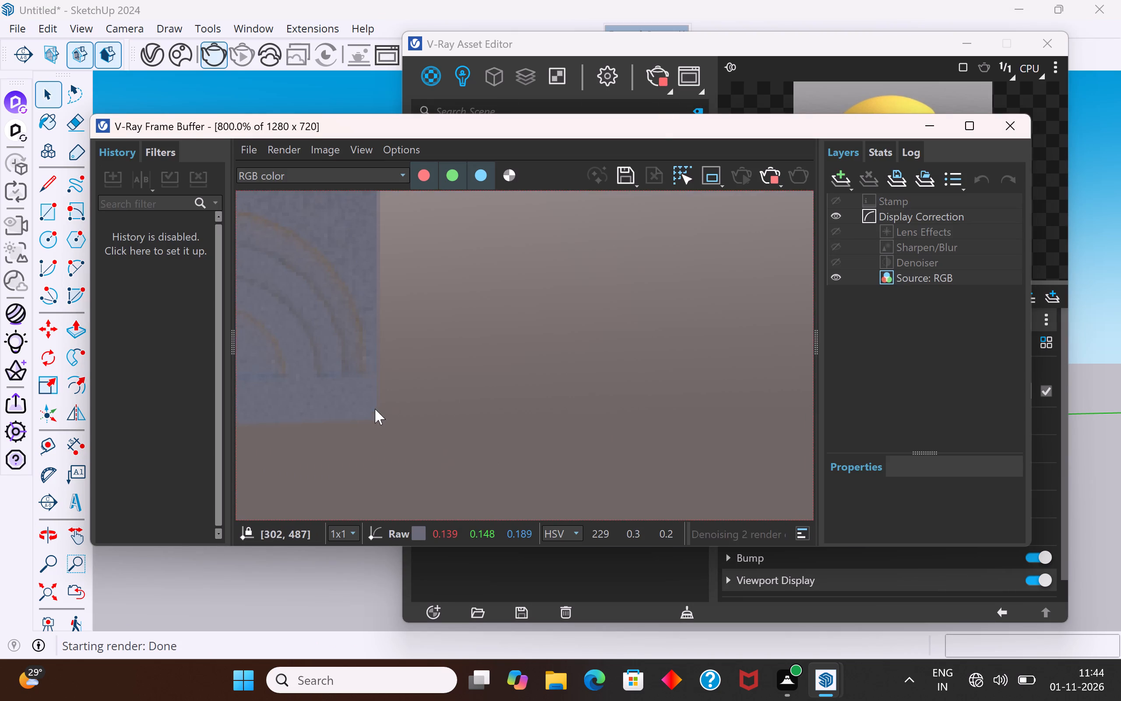
scroll(622, 446, down, 3)
scroll(294, 390, up, 1)
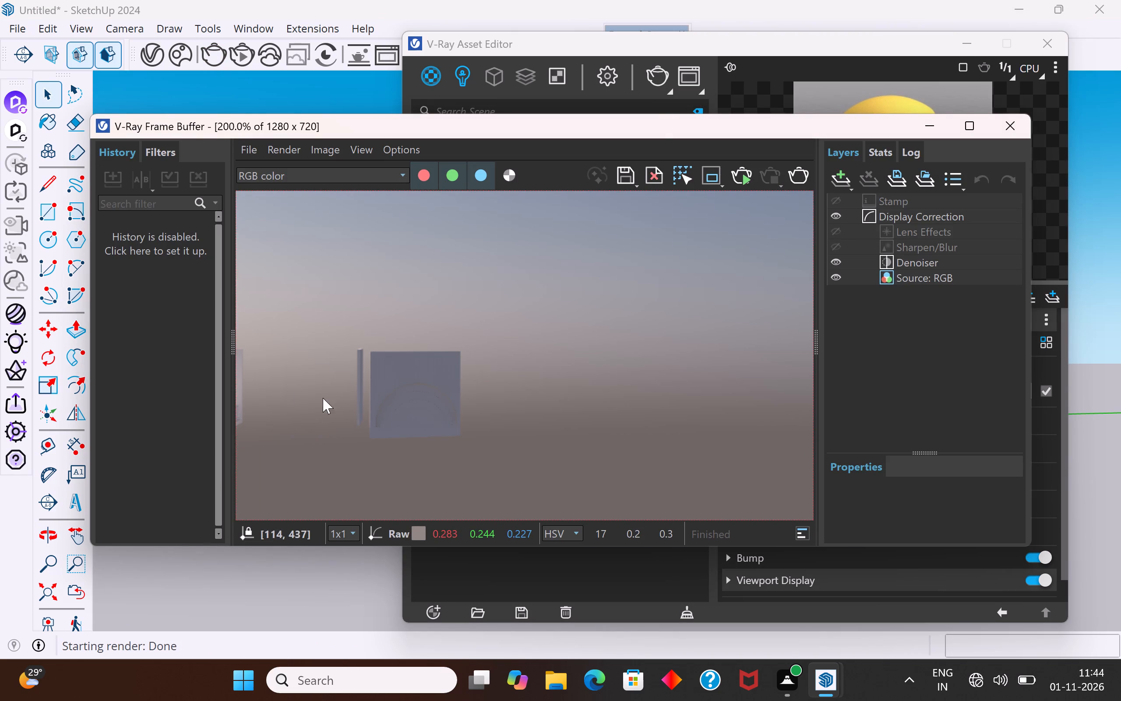
scroll(362, 398, up, 1)
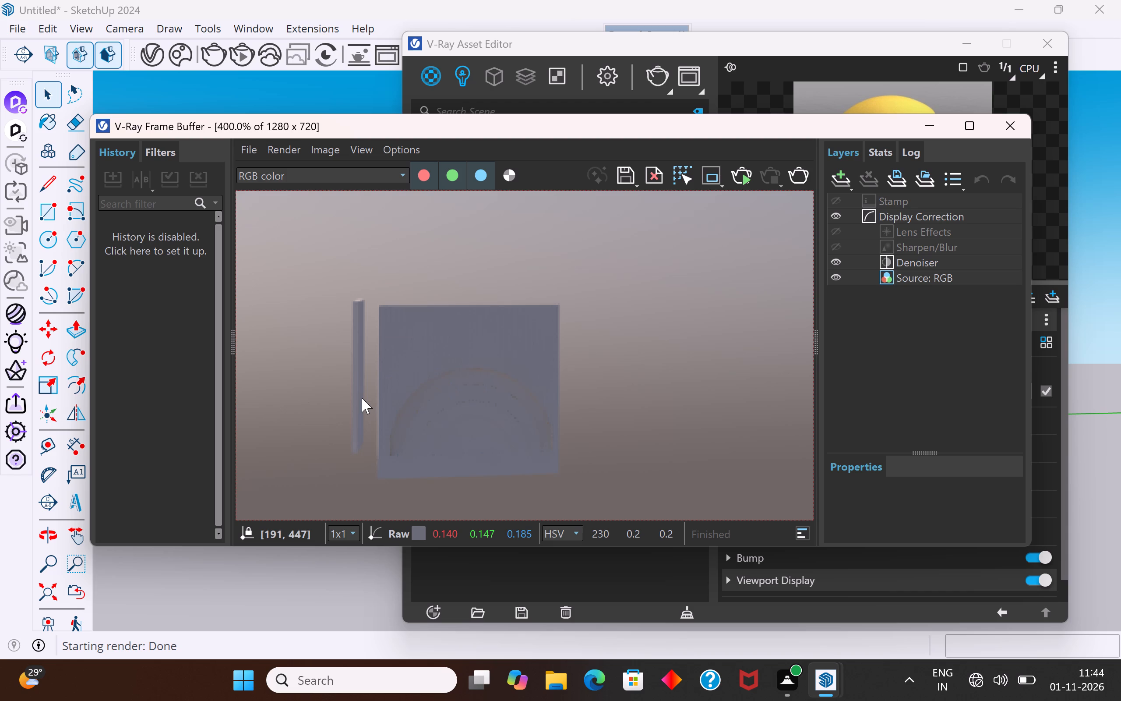
click(1019, 123)
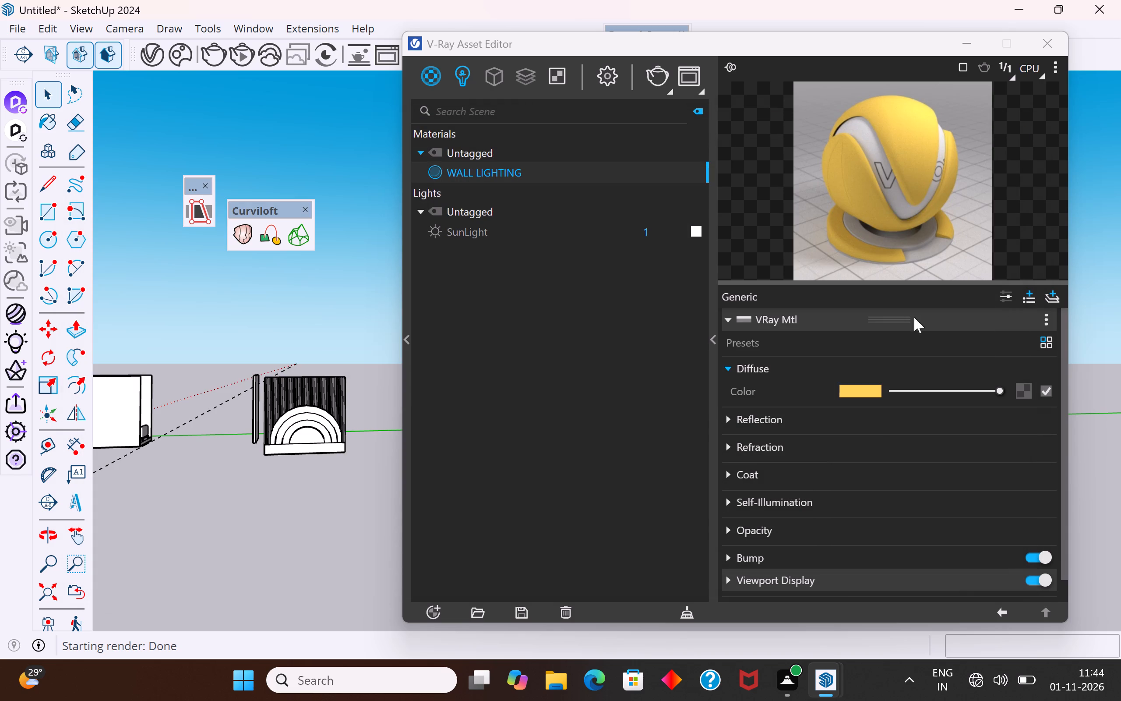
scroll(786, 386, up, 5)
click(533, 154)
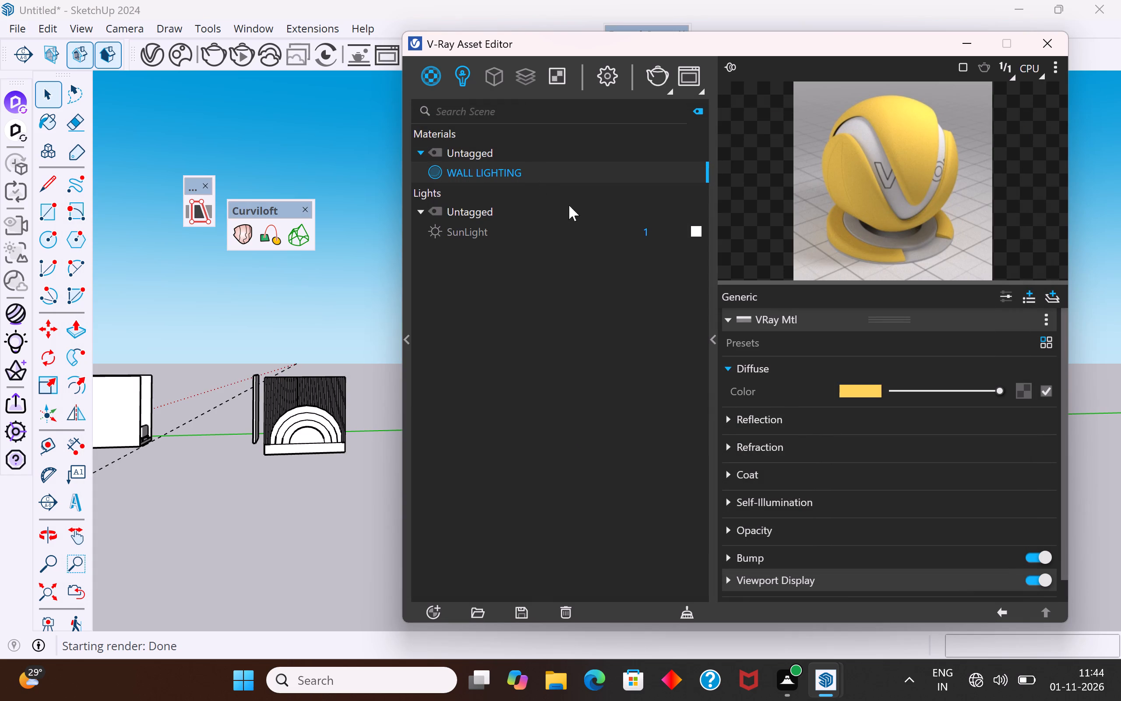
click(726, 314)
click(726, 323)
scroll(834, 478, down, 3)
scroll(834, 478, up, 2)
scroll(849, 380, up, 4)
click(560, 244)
Examine the SunLight settings and the WALL LIGHTING material's reflection and refraction parameters.
click(542, 239)
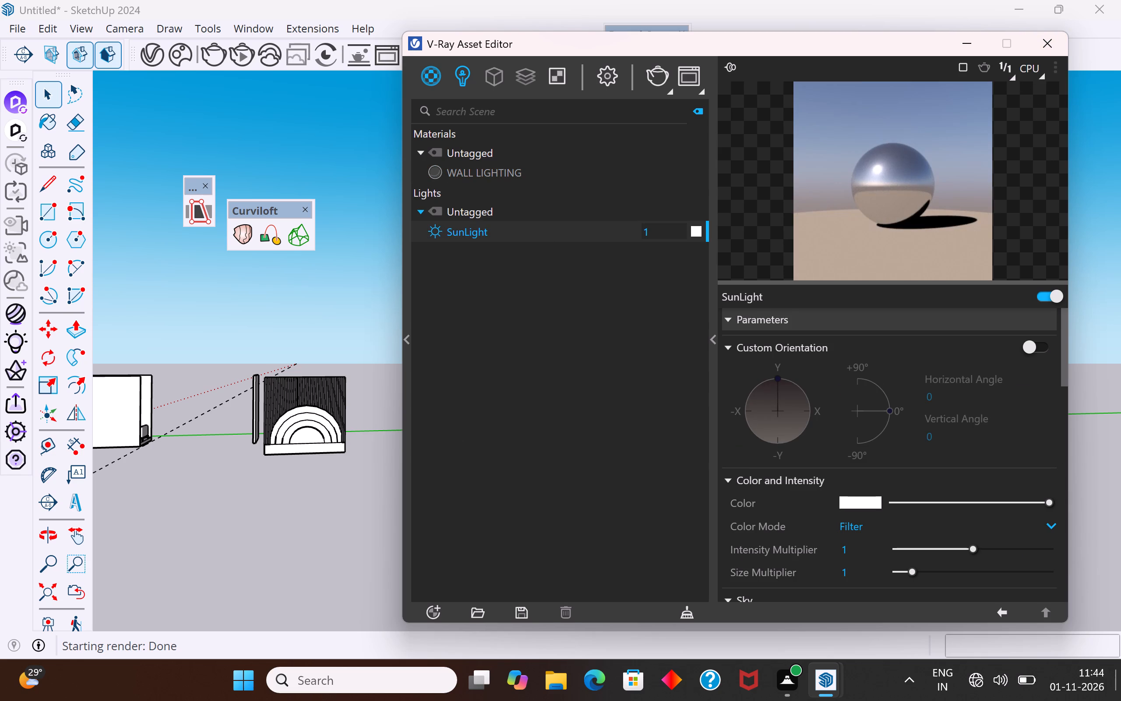
click(429, 75)
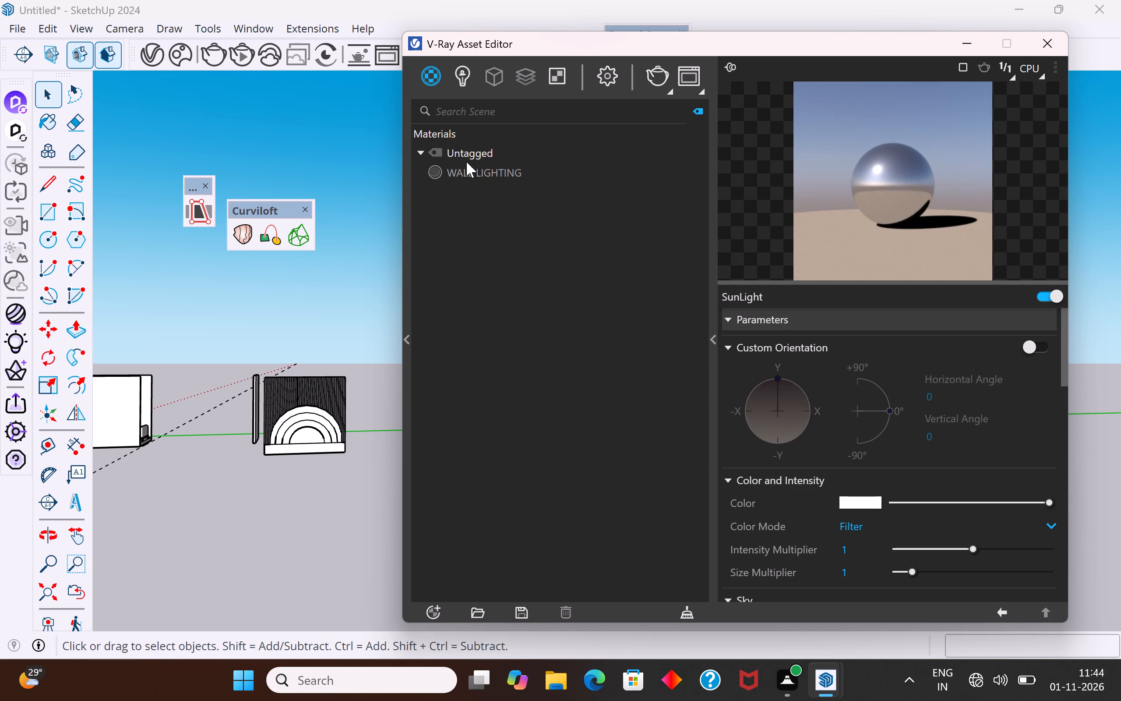
click(483, 173)
scroll(761, 495, down, 2)
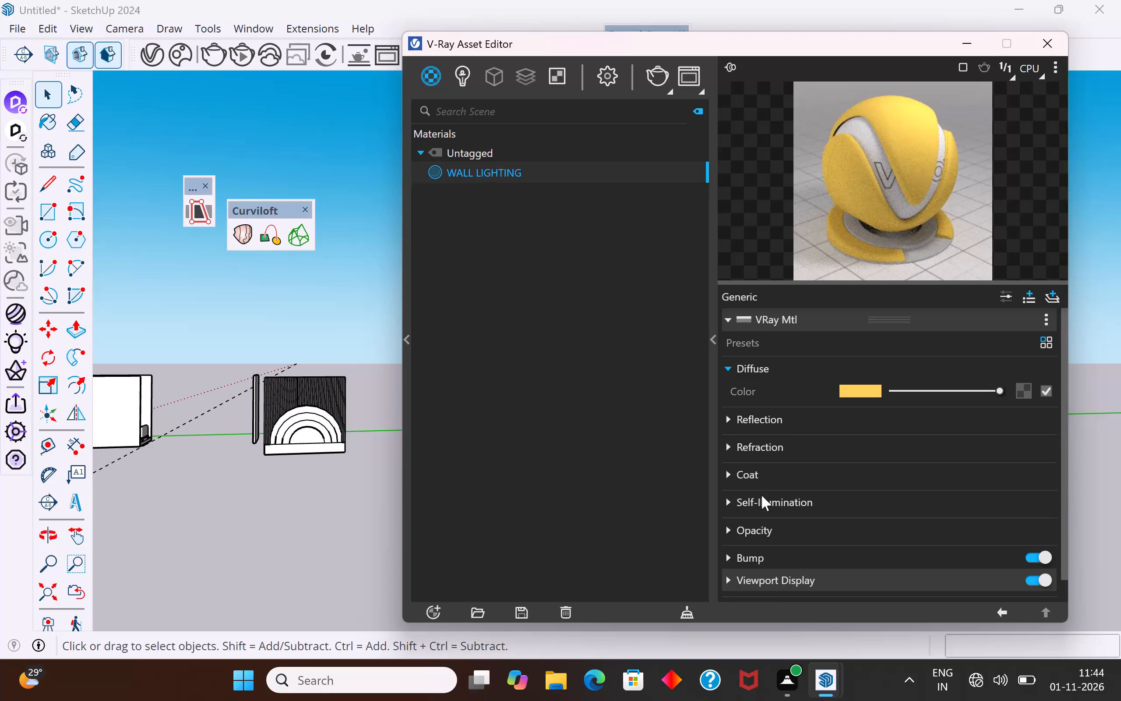
scroll(761, 495, down, 3)
scroll(761, 495, up, 7)
click(731, 325)
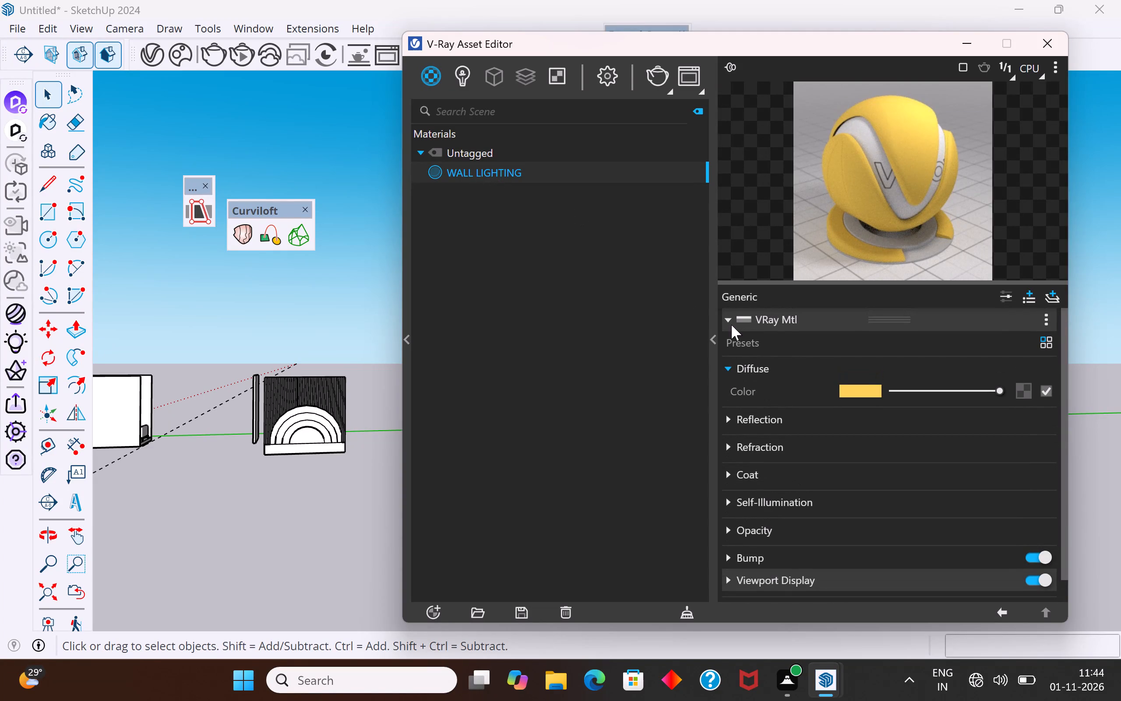
click(731, 325)
click(726, 425)
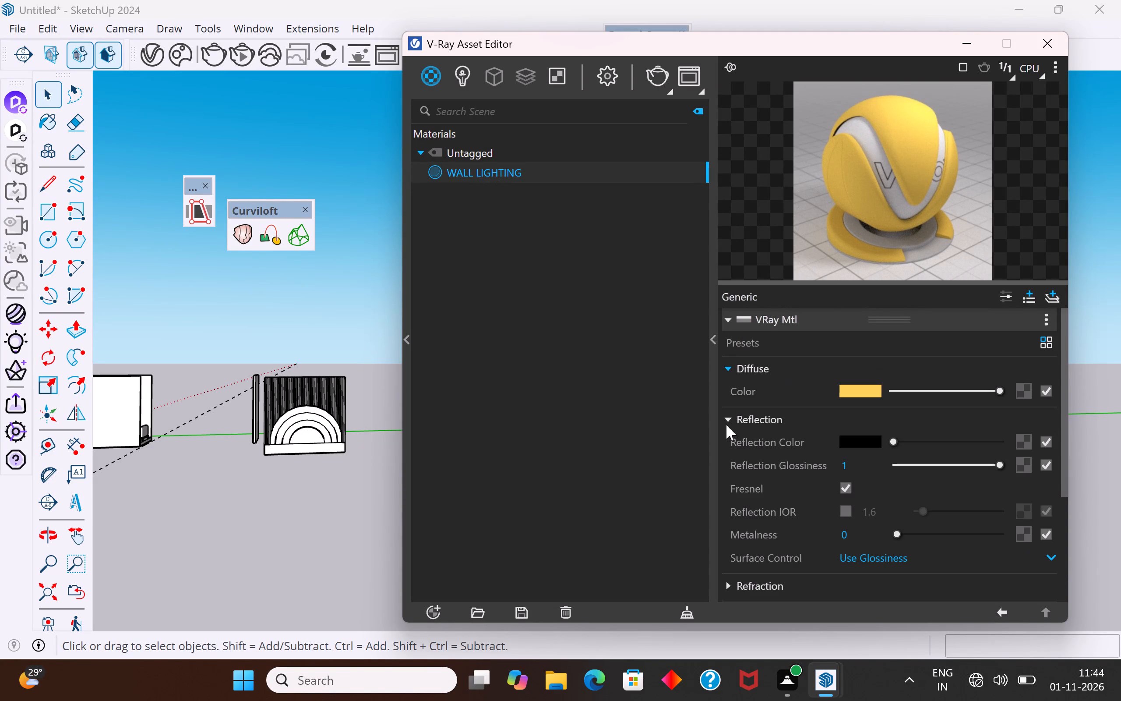
scroll(738, 464, down, 4)
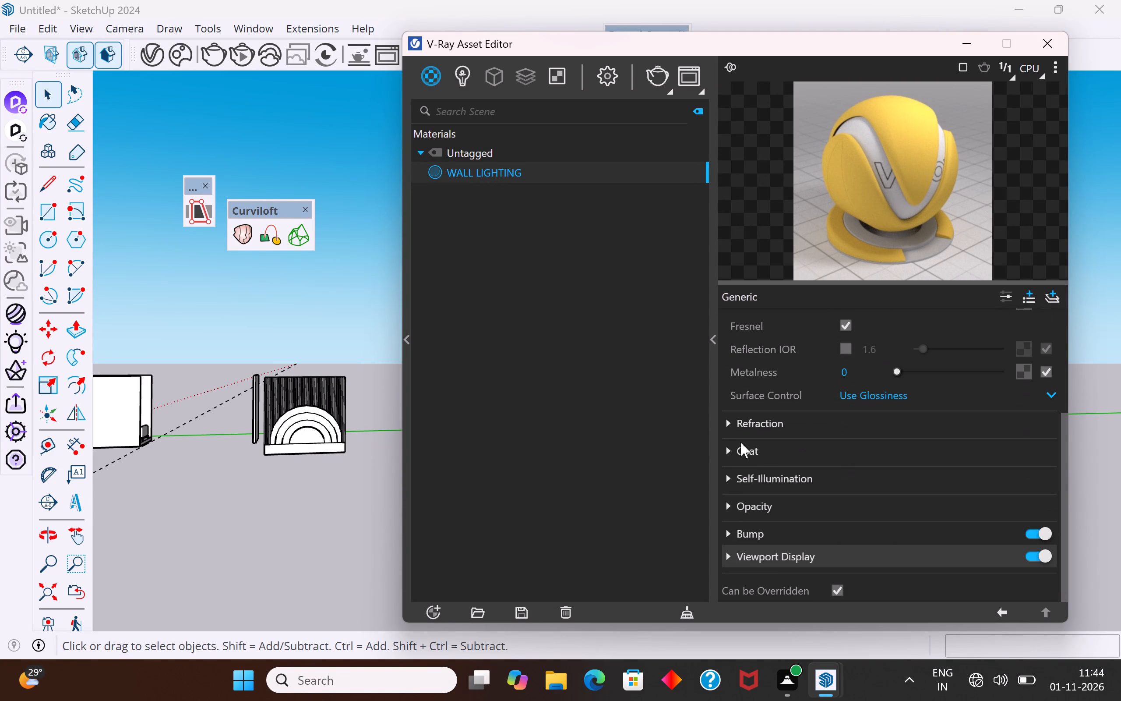
click(730, 425)
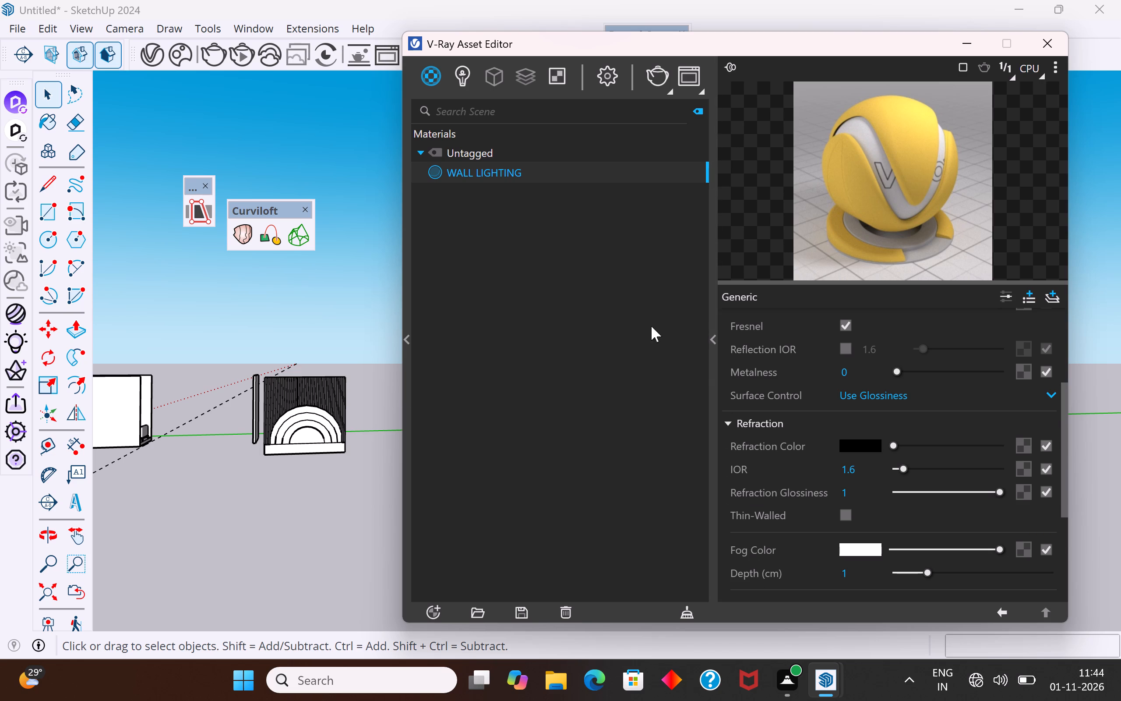
Render the rotated arched wall in V-Ray, inspect the arches up close, and close the frame buffer and Asset Editor.
click(464, 72)
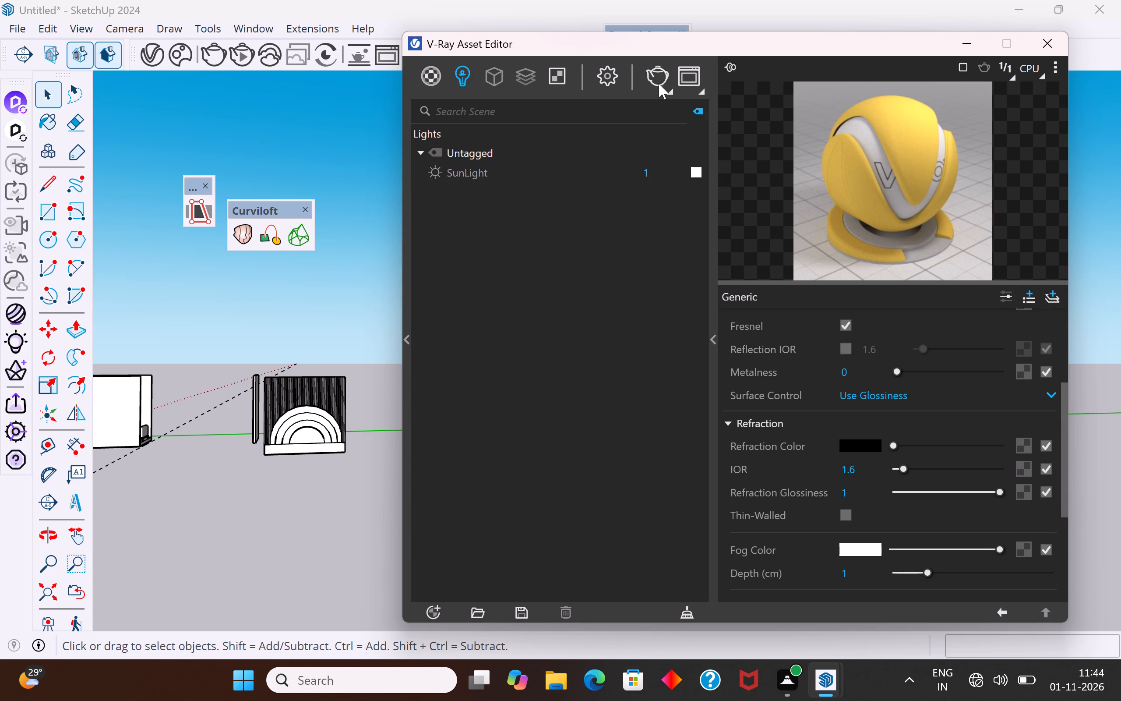
click(664, 67)
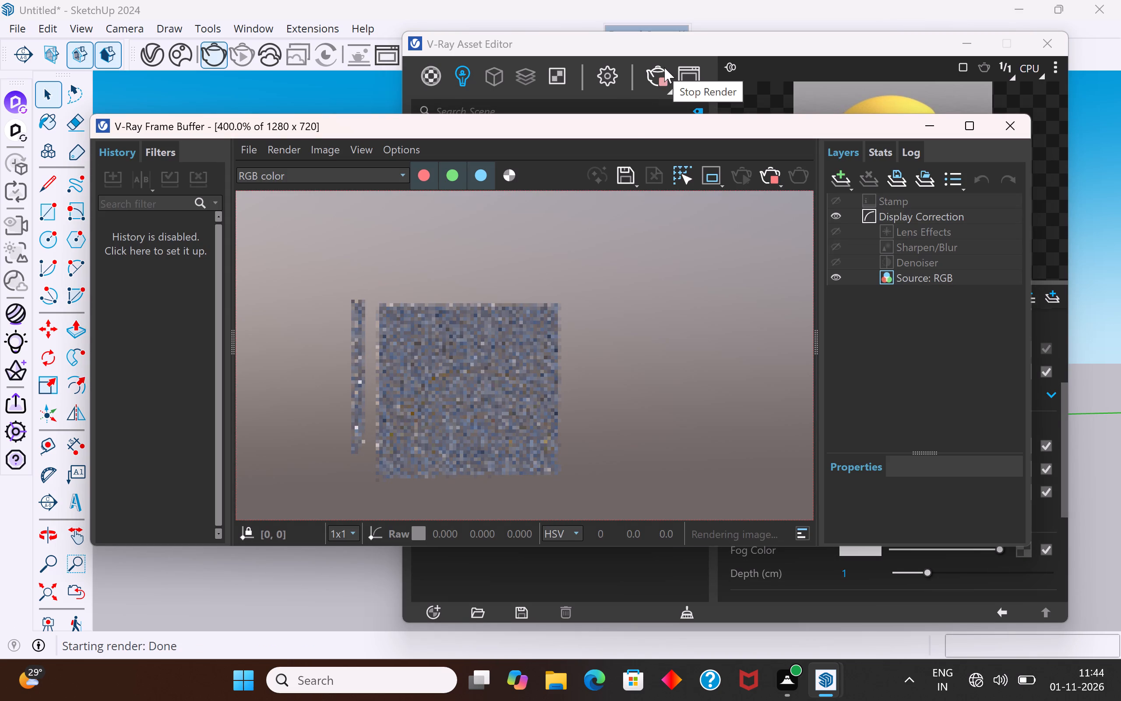
scroll(441, 447, up, 1)
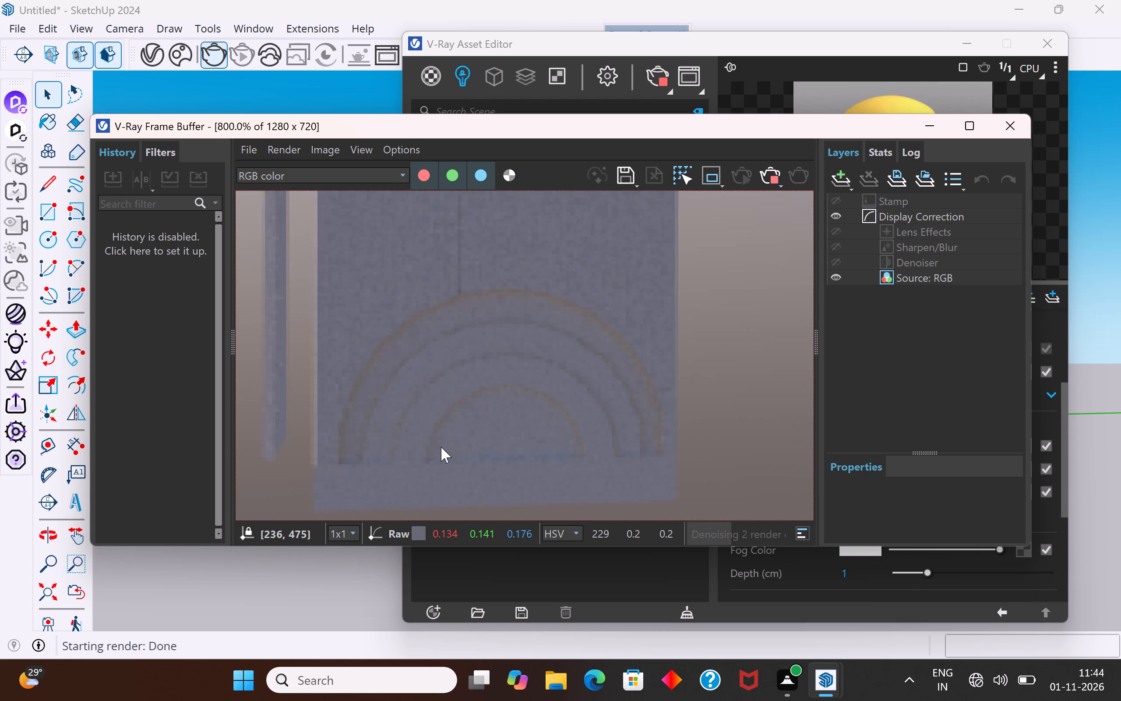
click(1010, 127)
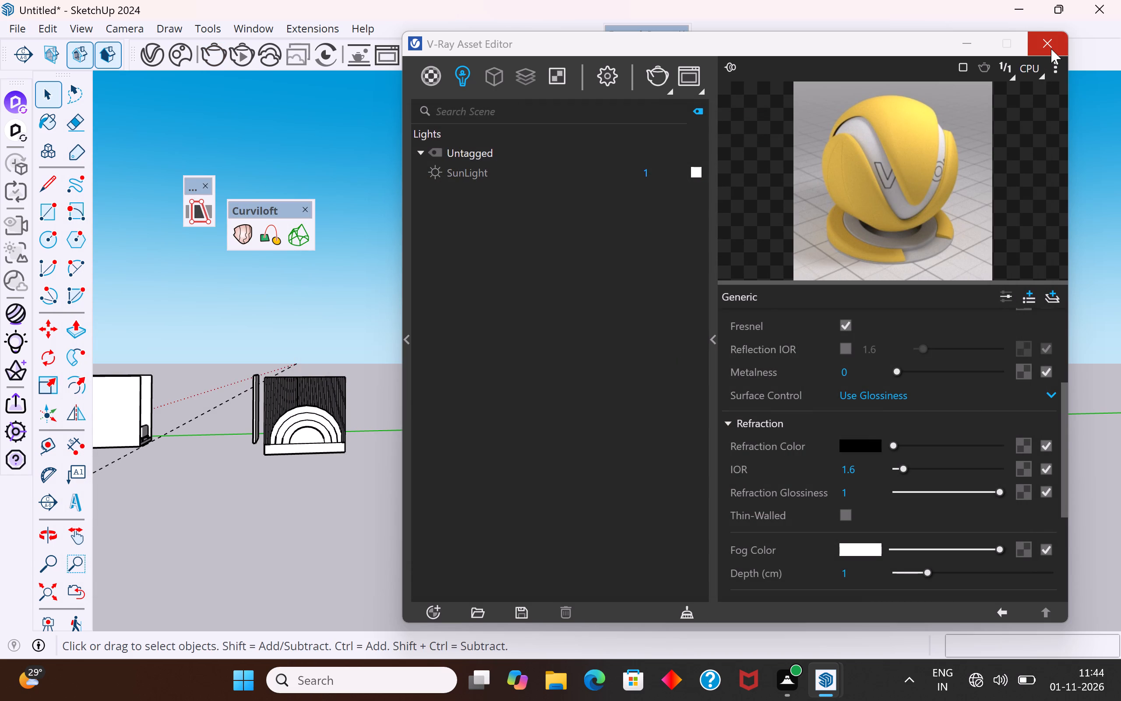
click(1051, 49)
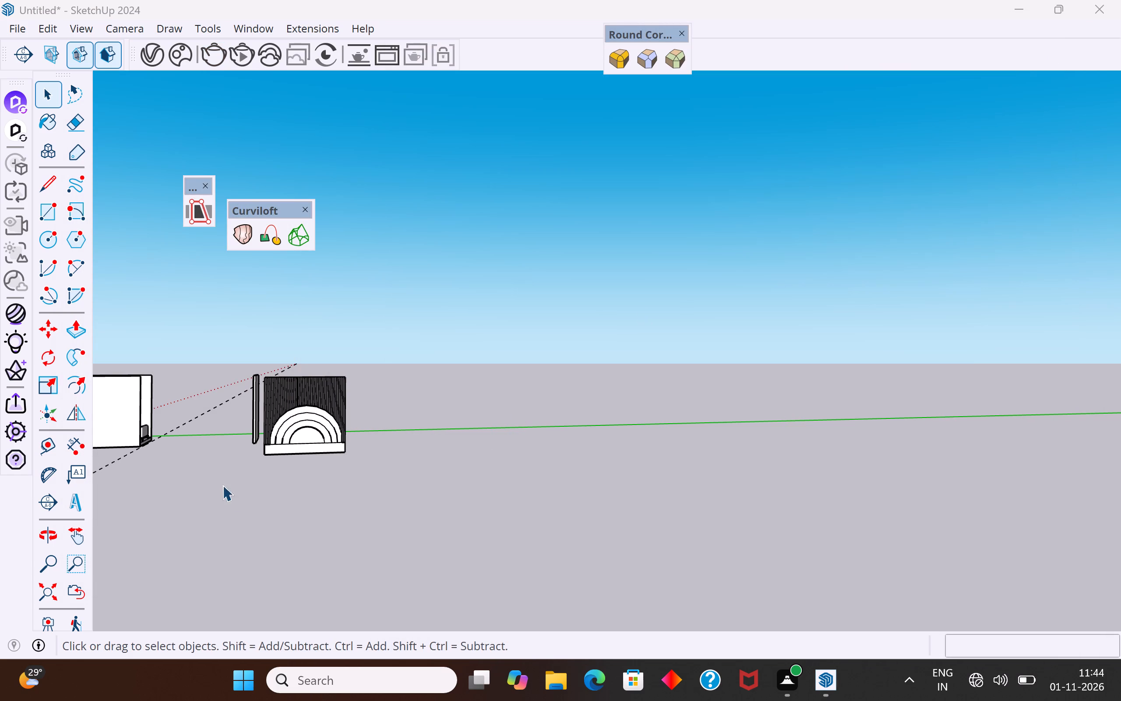
Start a V-Ray render of the arched wall from an oblique view showing its yellow rims, and close the frame buffer.
scroll(221, 450, up, 13)
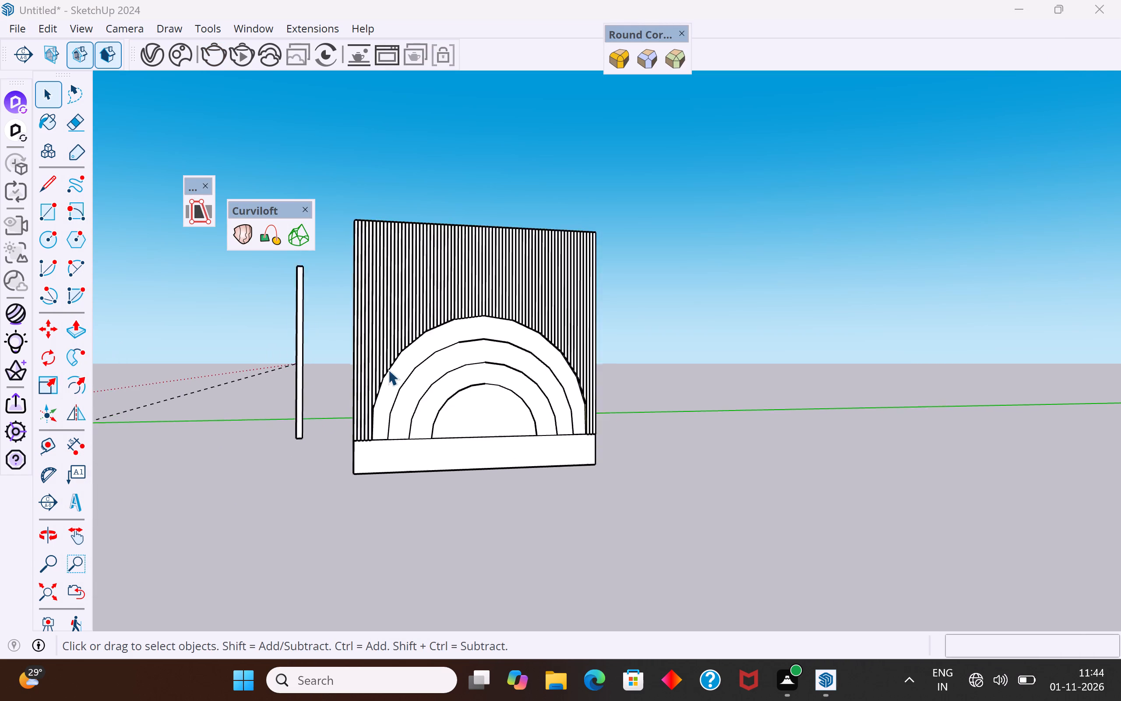
scroll(388, 369, up, 2)
middle_drag(412, 359, 660, 378)
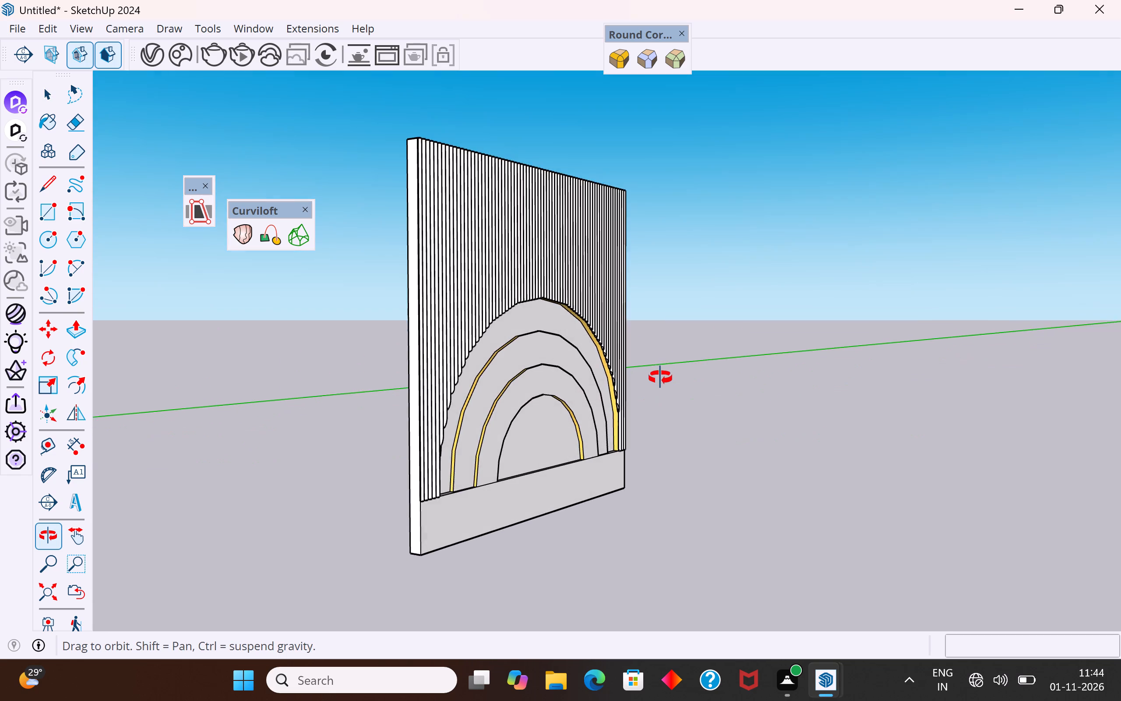
middle_drag(660, 378, 659, 379)
scroll(637, 266, up, 2)
middle_drag(697, 407, 634, 422)
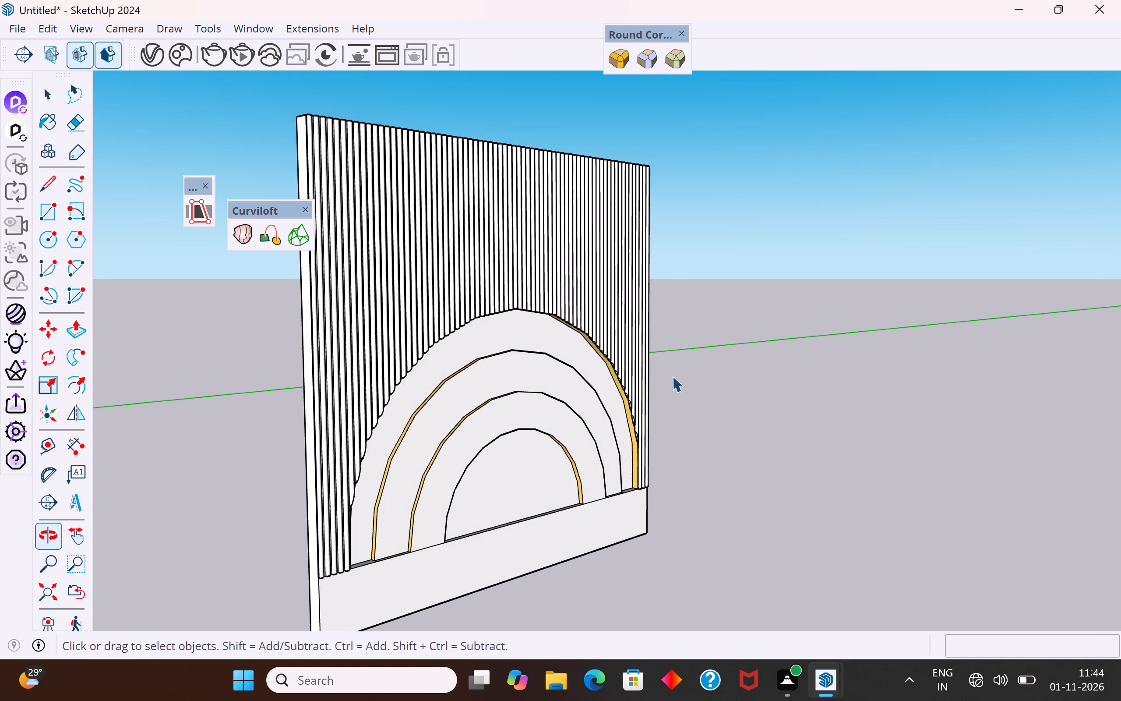
scroll(701, 353, down, 3)
middle_drag(772, 466, 766, 485)
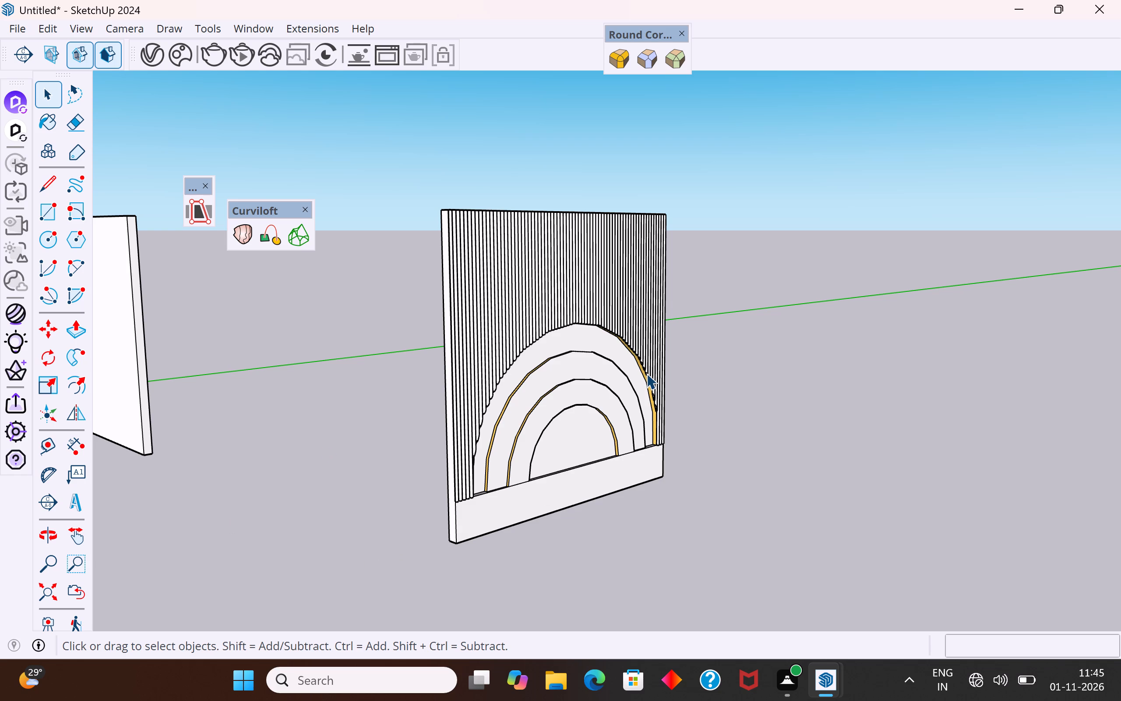
scroll(646, 373, down, 4)
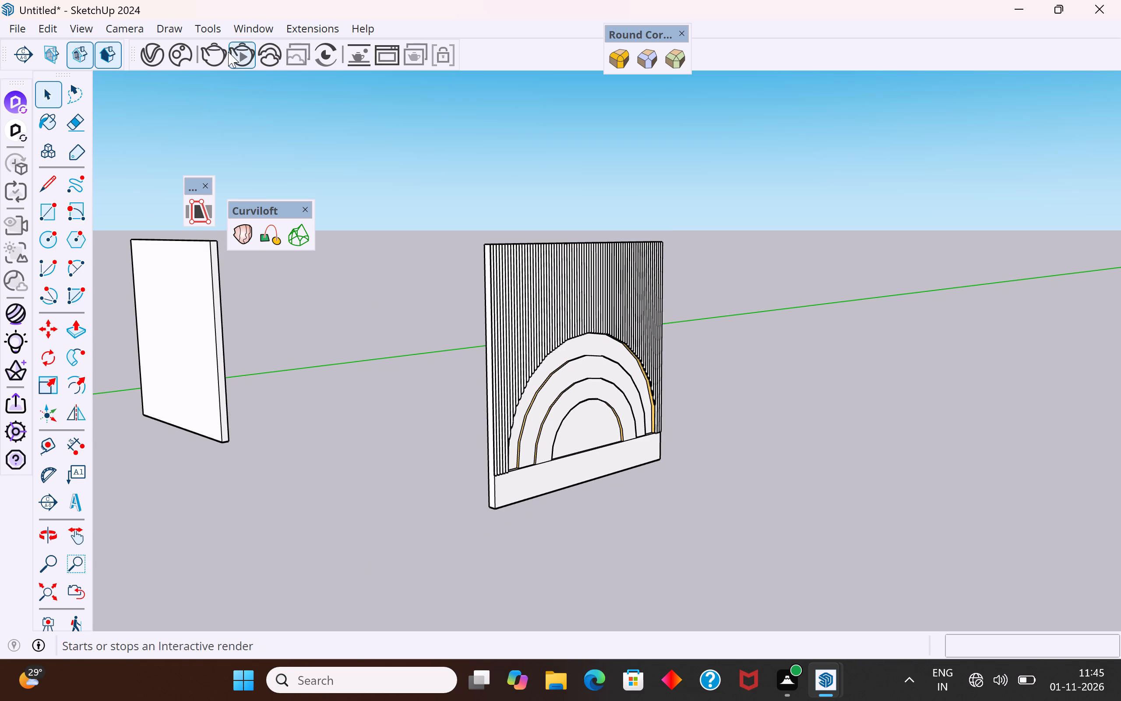
click(145, 50)
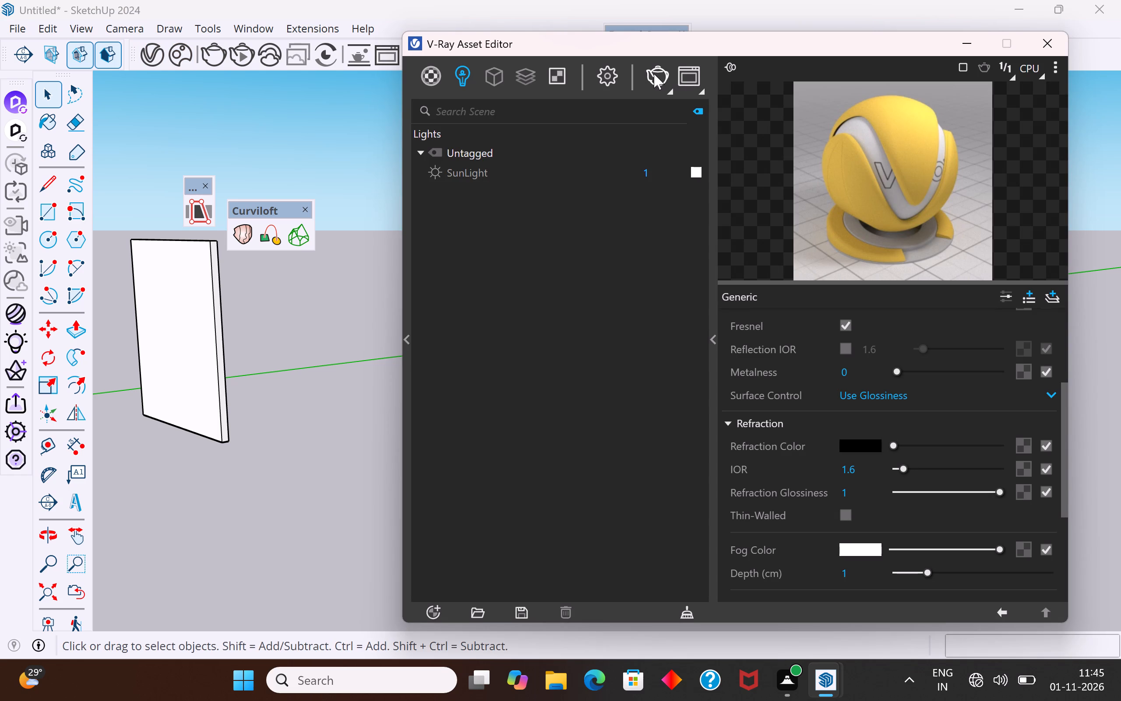
click(654, 74)
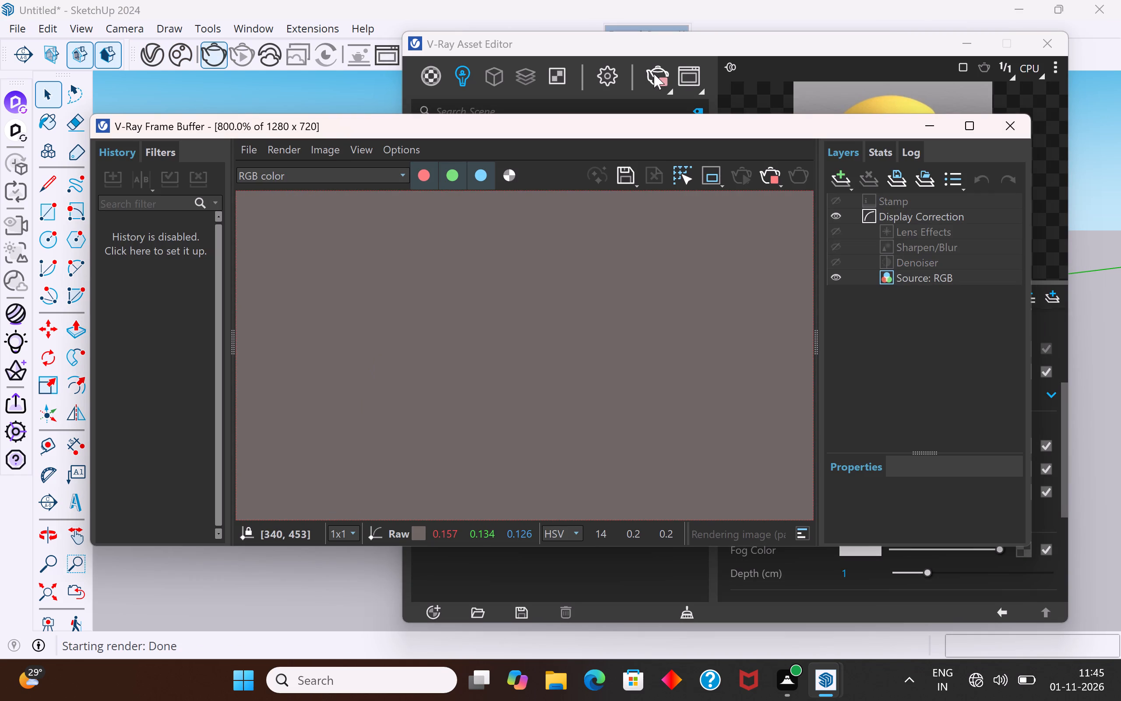
click(1002, 127)
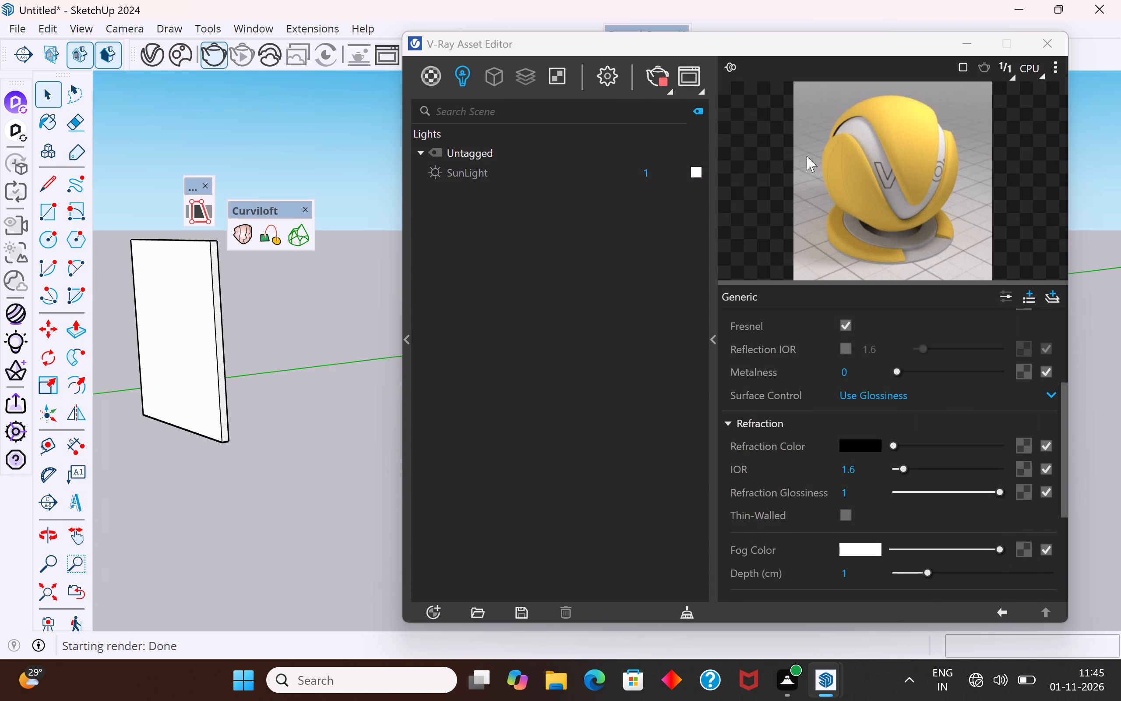
Set the V-Ray render engine to GPU and enable the NVIDIA GeForce RTX 5050 as its device.
click(617, 83)
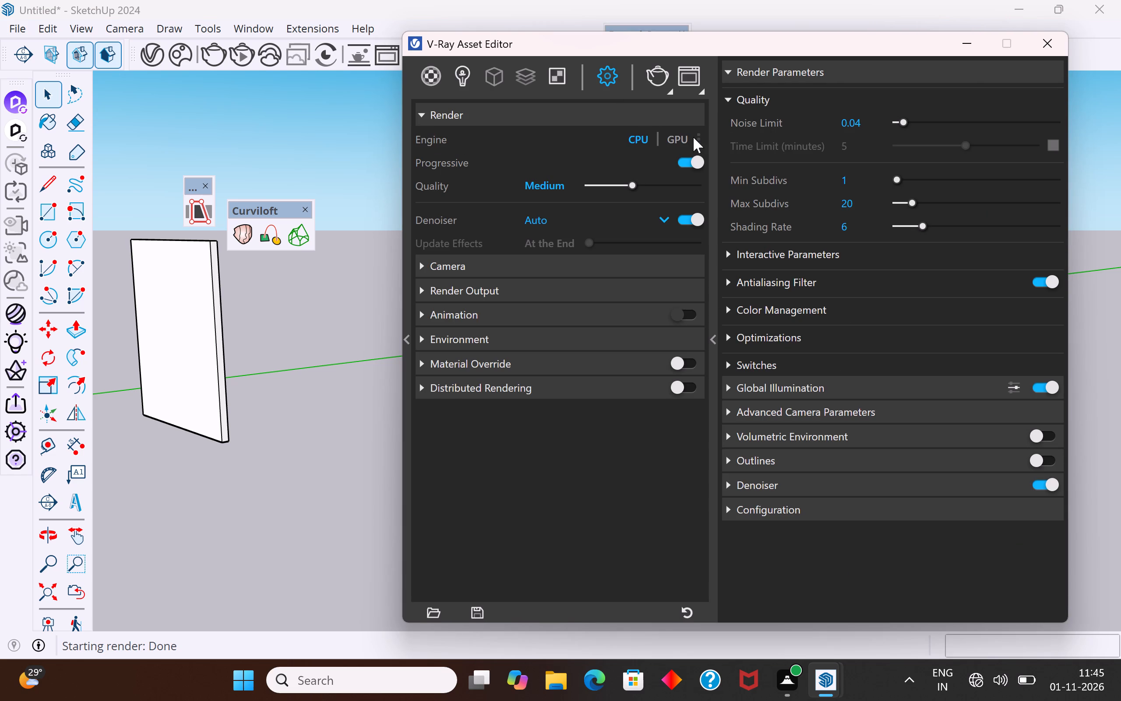
click(688, 138)
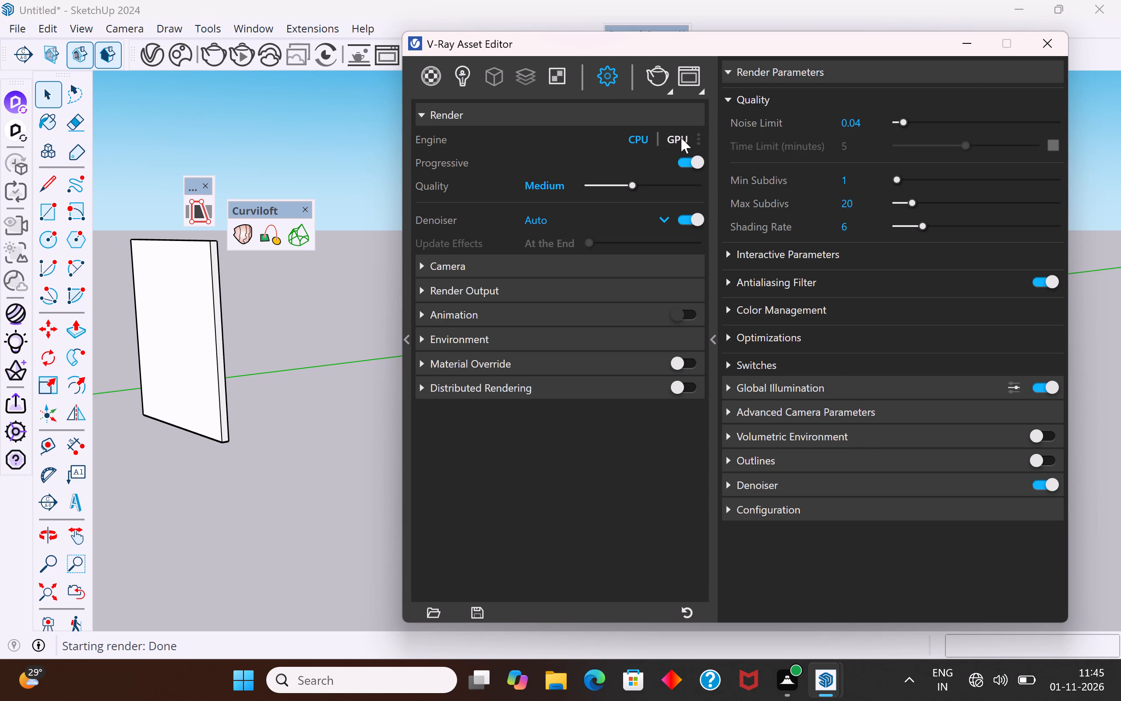
click(681, 138)
click(700, 143)
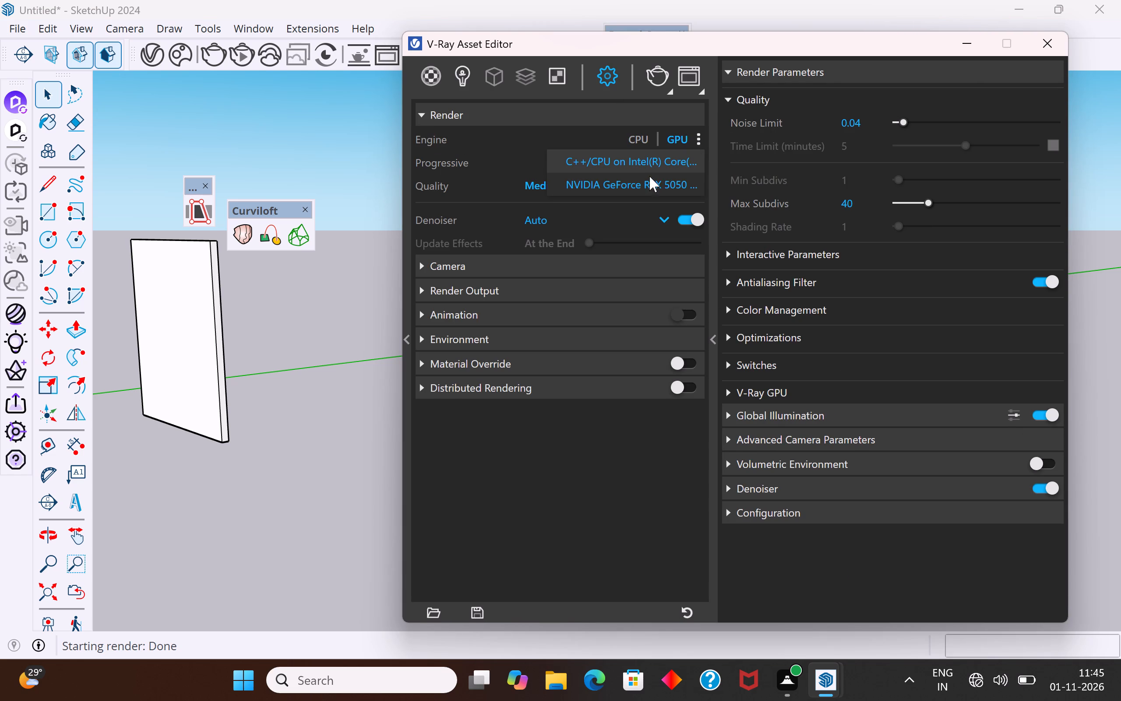
click(557, 186)
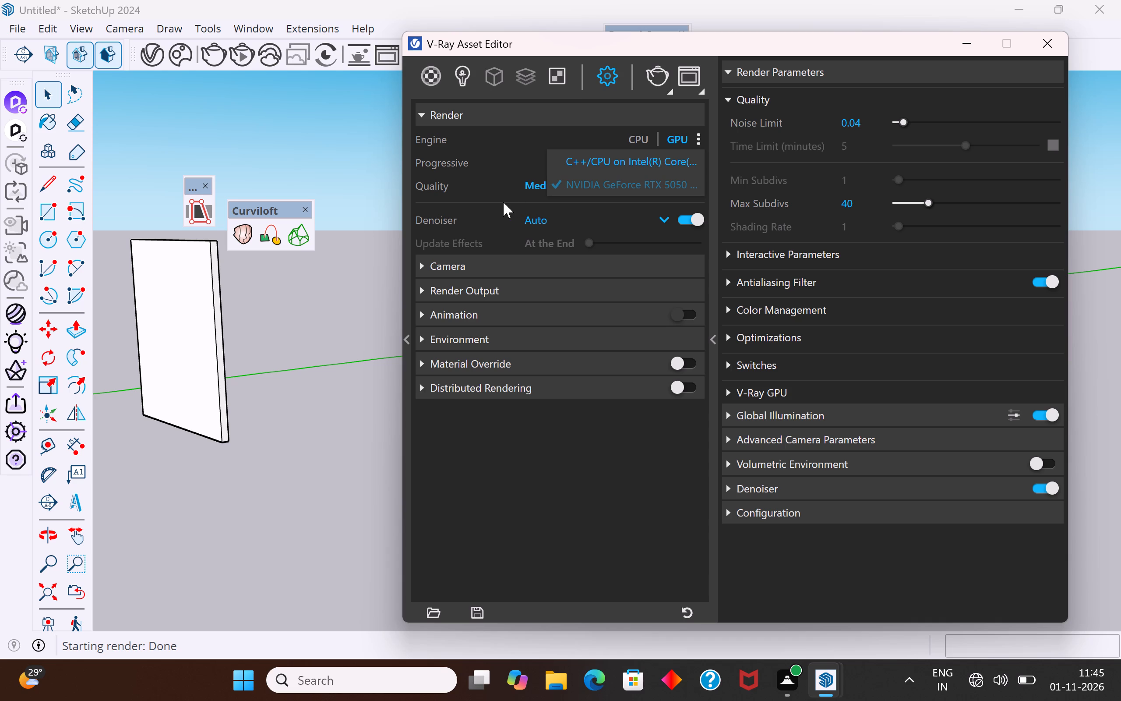
click(499, 182)
Set the render denoiser to NVIDIA AI.
click(534, 223)
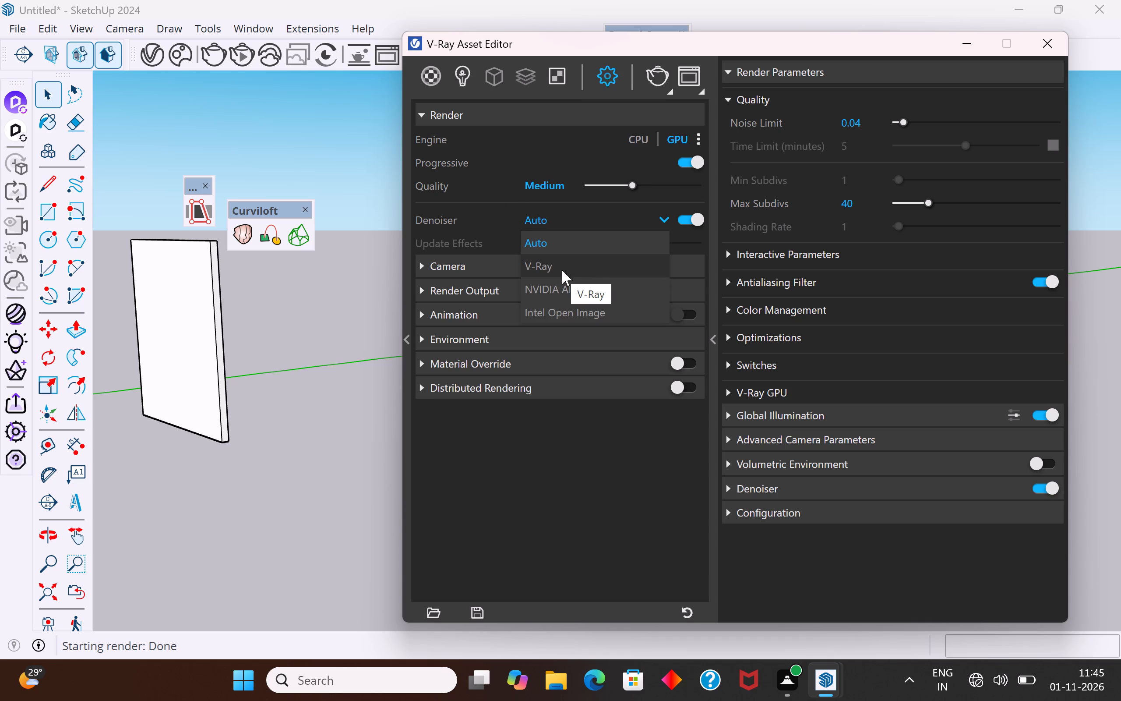
click(562, 270)
click(556, 219)
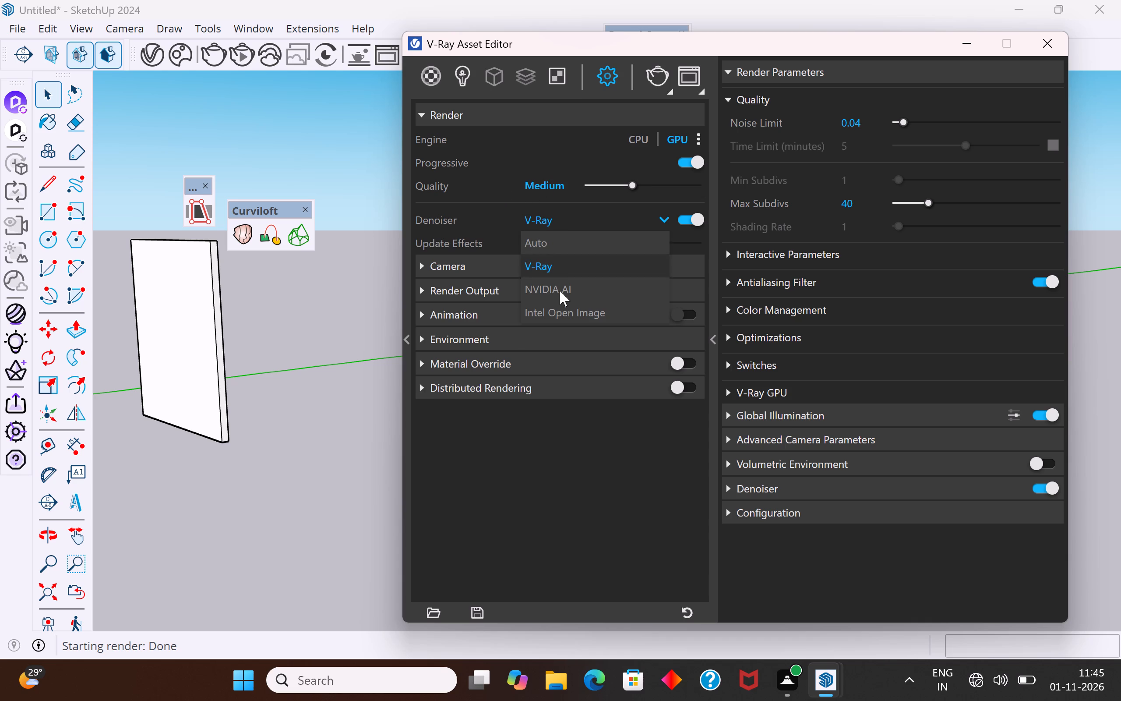
click(562, 292)
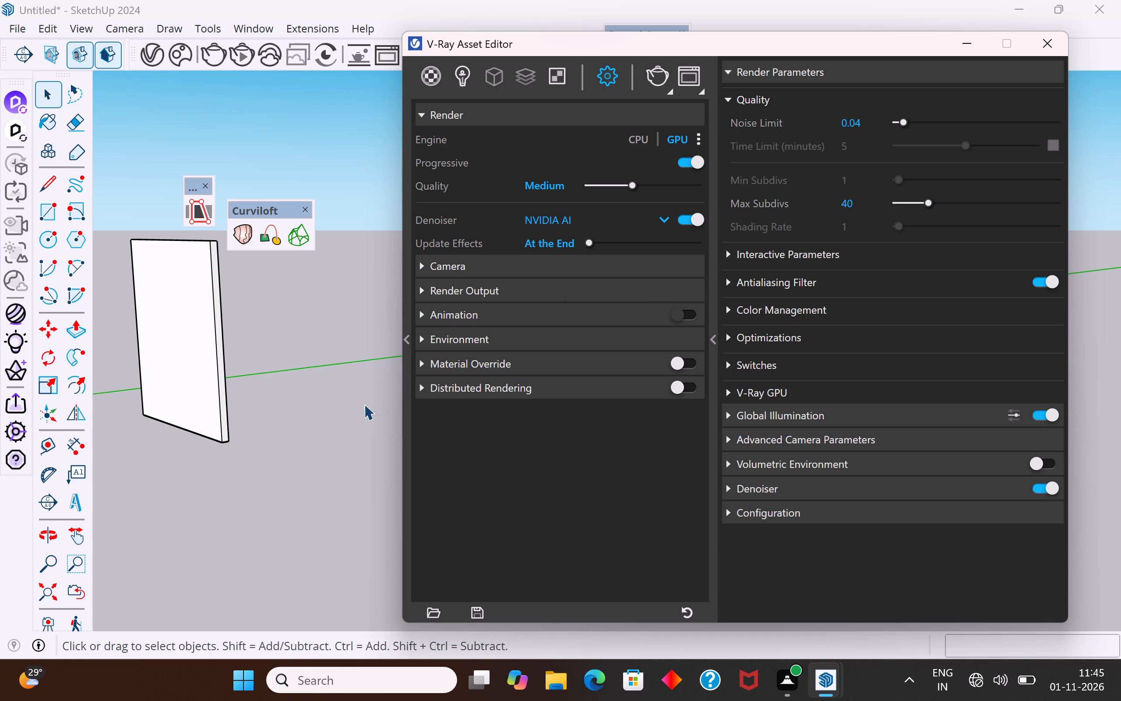
Show the advanced settings of the WALL LIGHTING material.
click(437, 77)
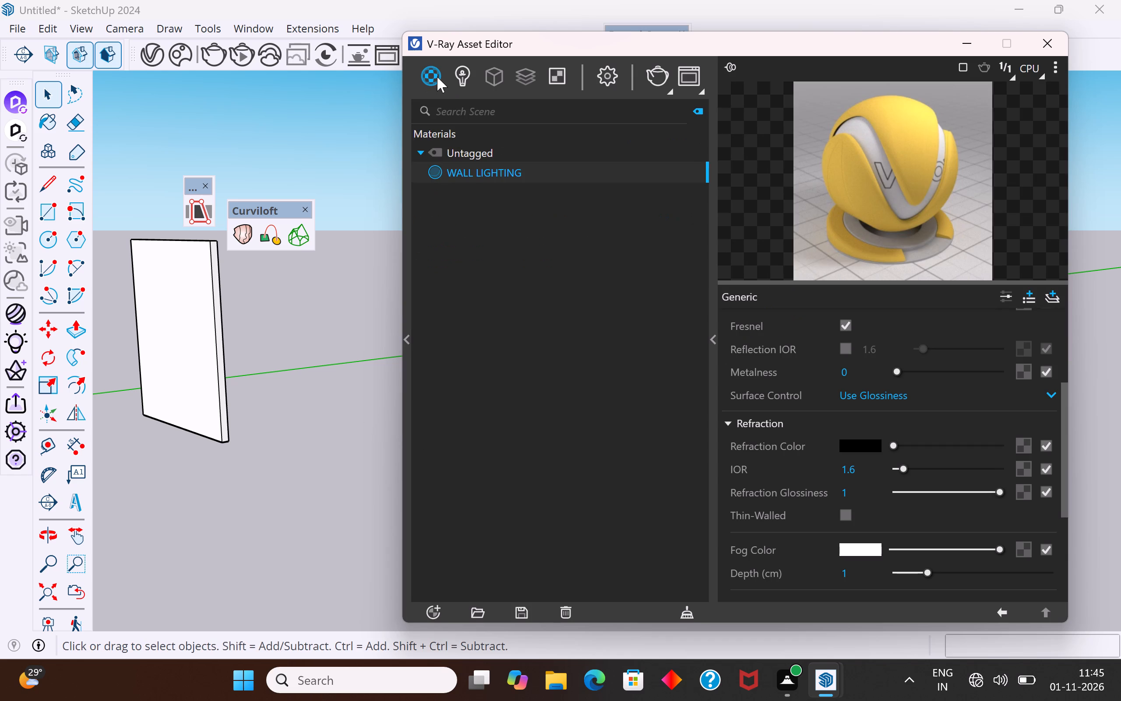
scroll(835, 372, up, 5)
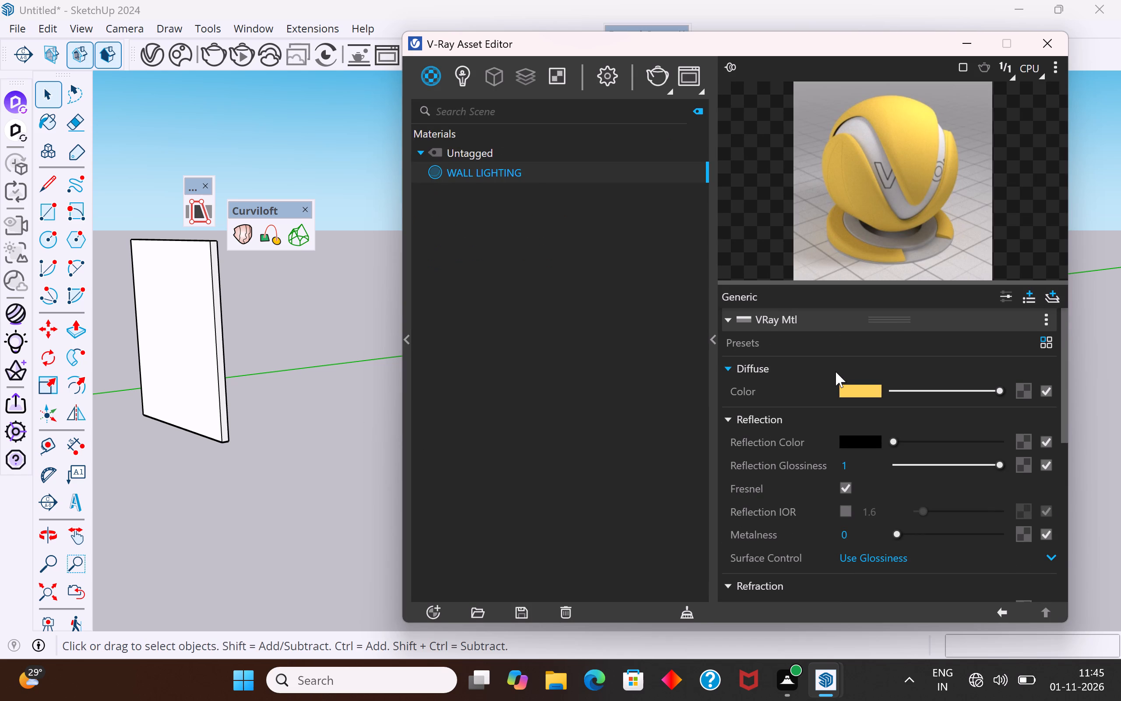
scroll(835, 372, up, 1)
click(730, 320)
click(730, 320)
click(1004, 297)
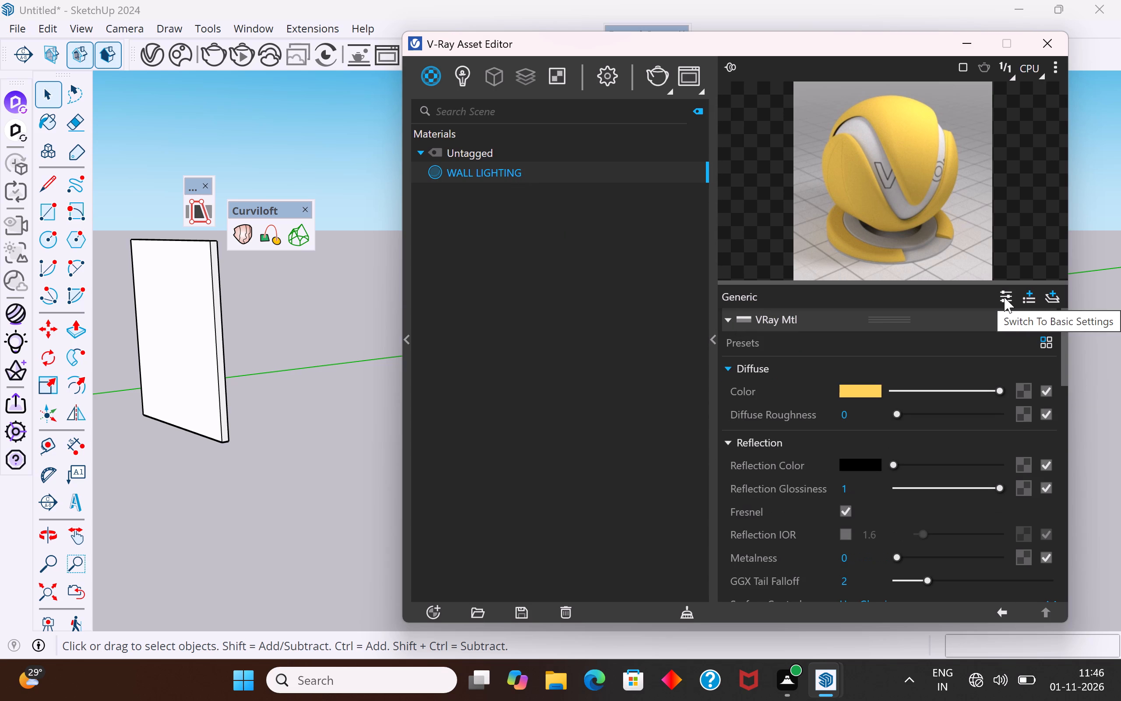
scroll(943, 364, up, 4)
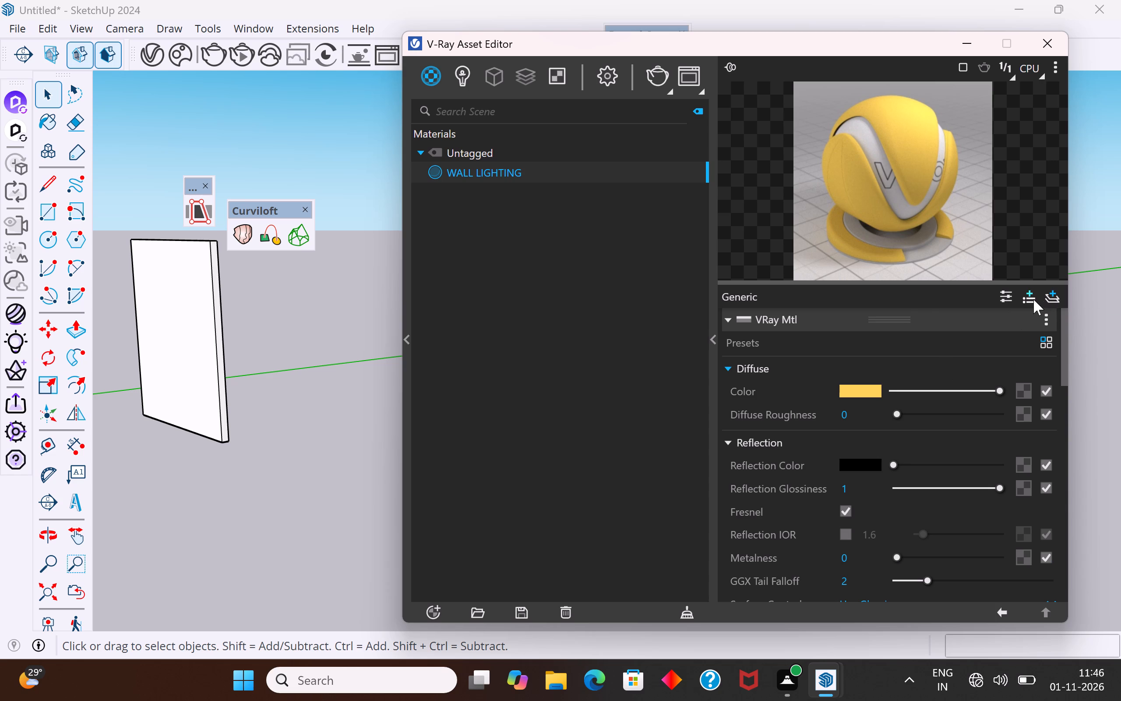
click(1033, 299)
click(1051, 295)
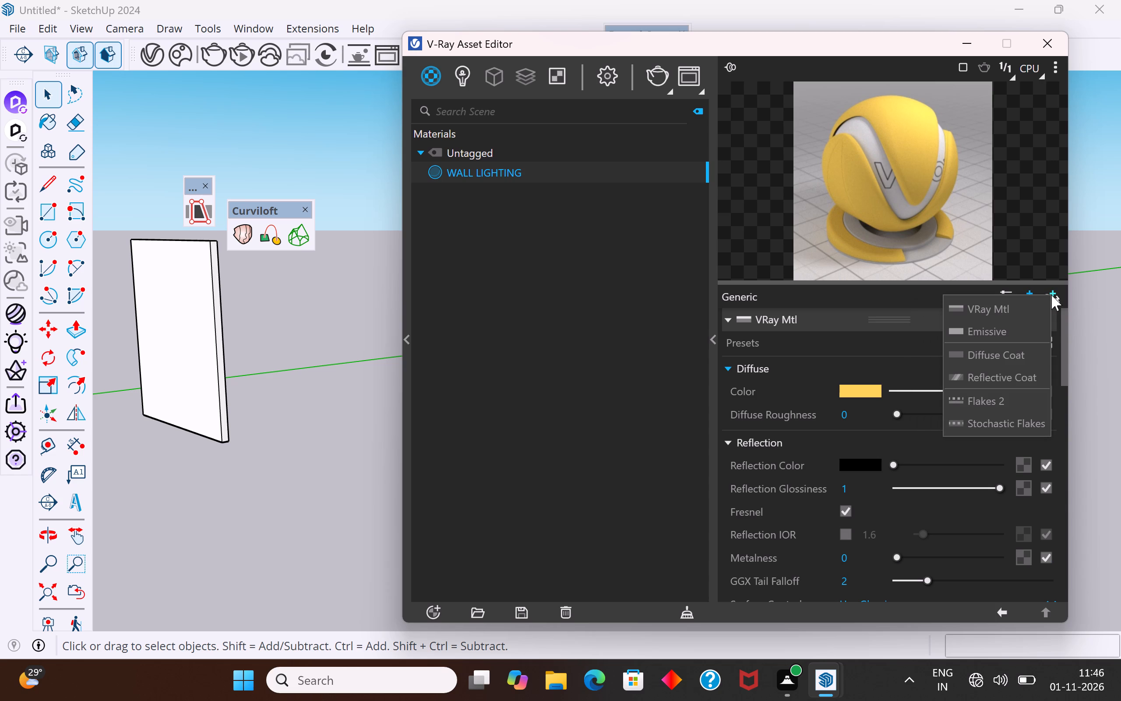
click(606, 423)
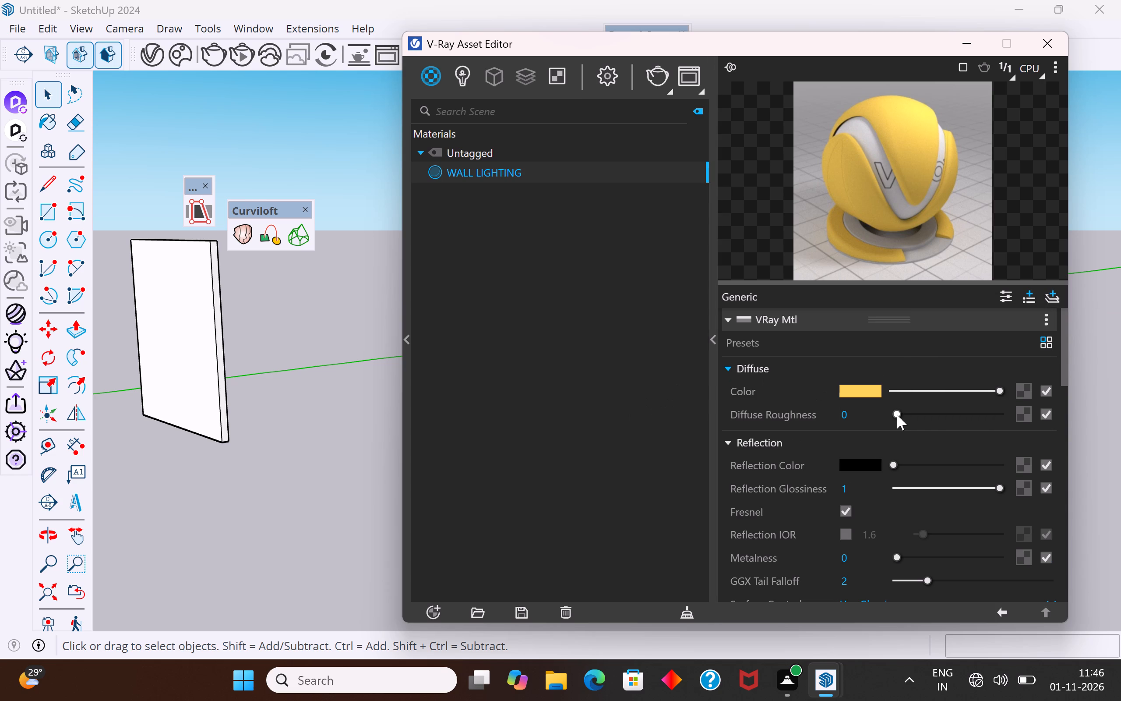
Examine the WALL LIGHTING material's VRay Mtl parameters and its diffuse color values.
scroll(897, 411, up, 8)
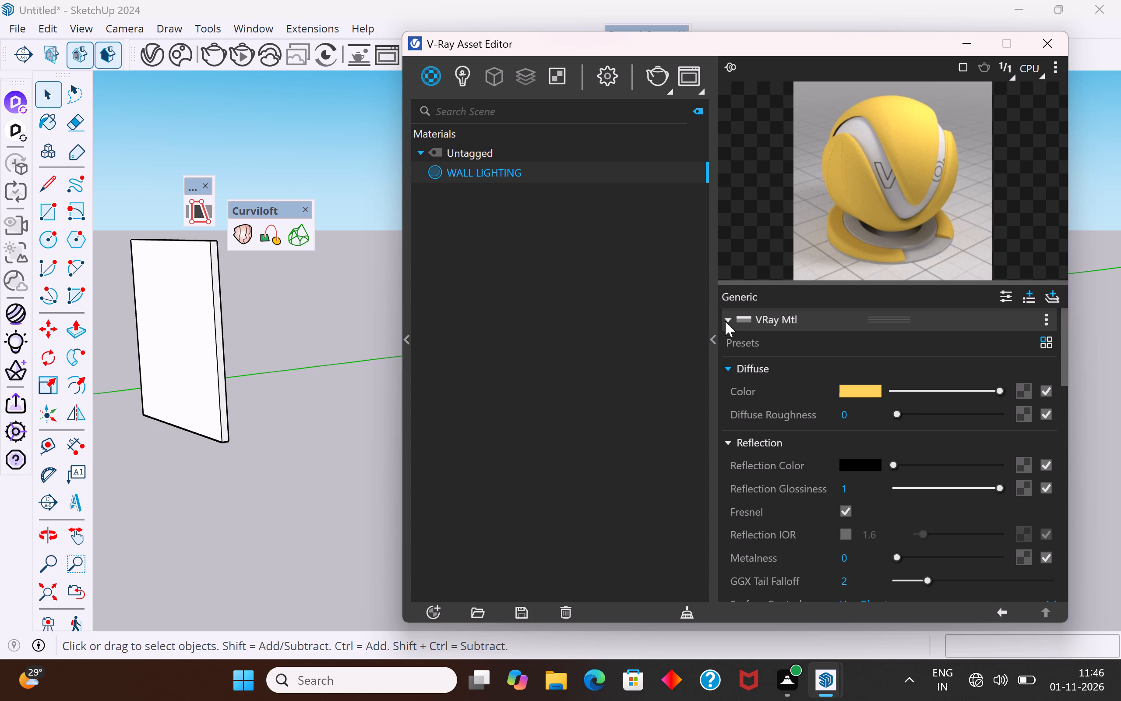
click(725, 321)
click(725, 321)
drag(793, 48, 1011, 125)
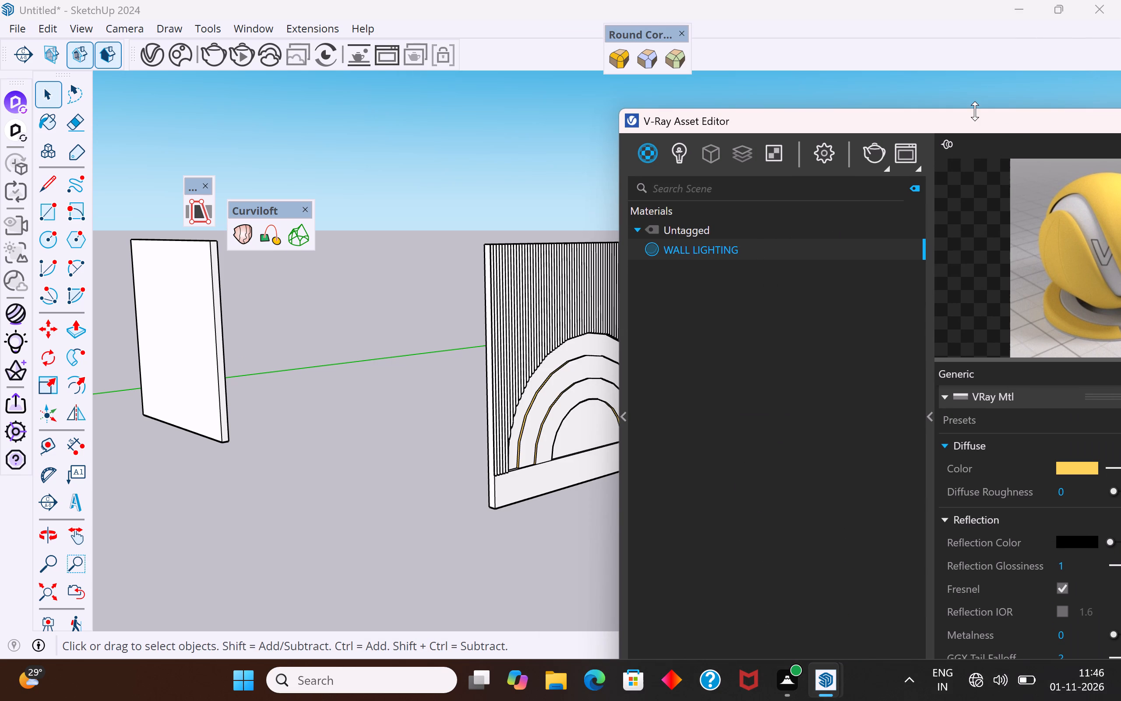
drag(978, 124, 768, 87)
scroll(828, 451, up, 4)
click(864, 429)
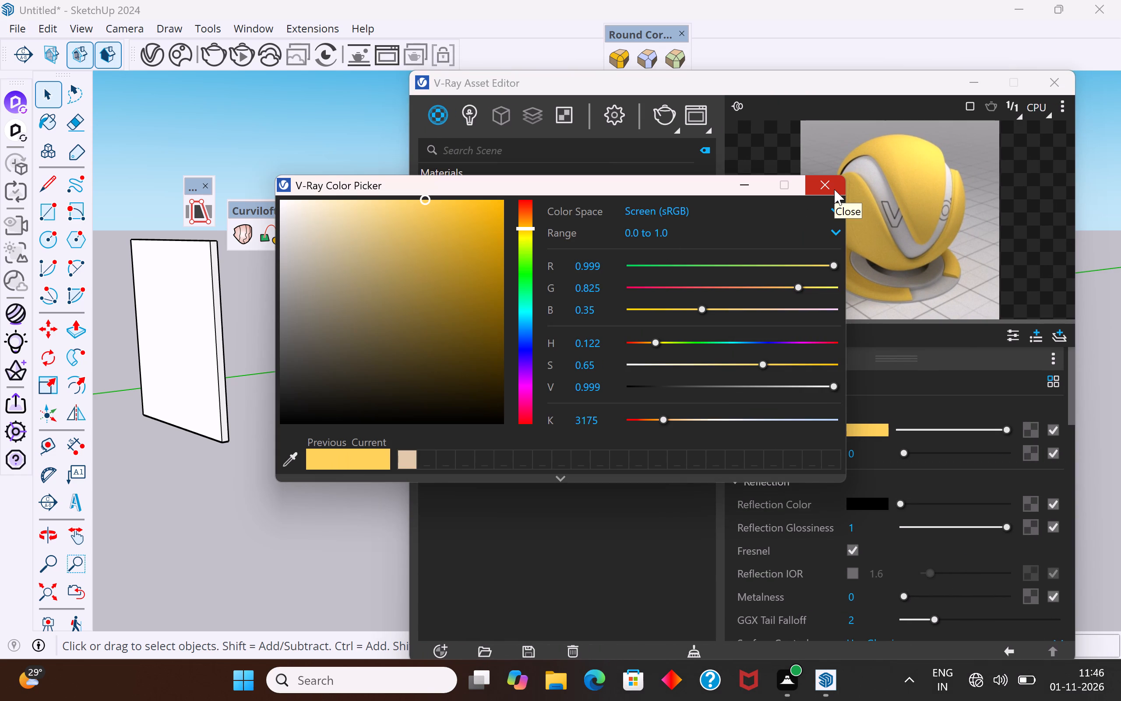
click(834, 189)
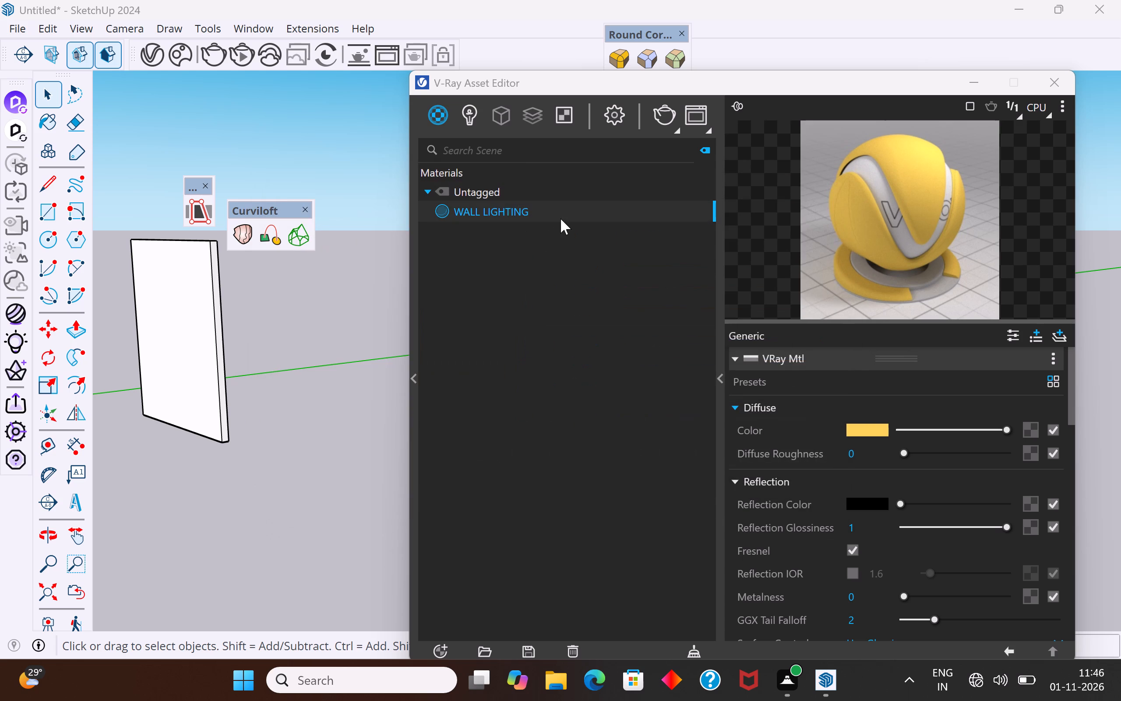
Delete the WALL LIGHTING material from the scene.
right_click(568, 215)
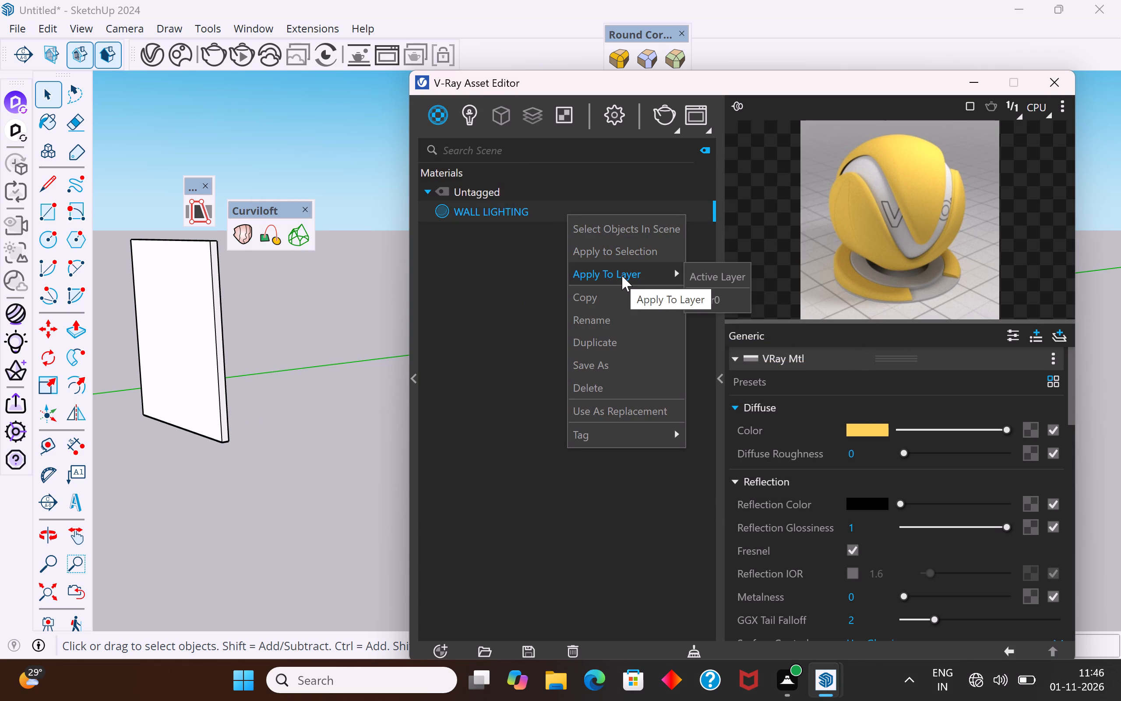
click(602, 389)
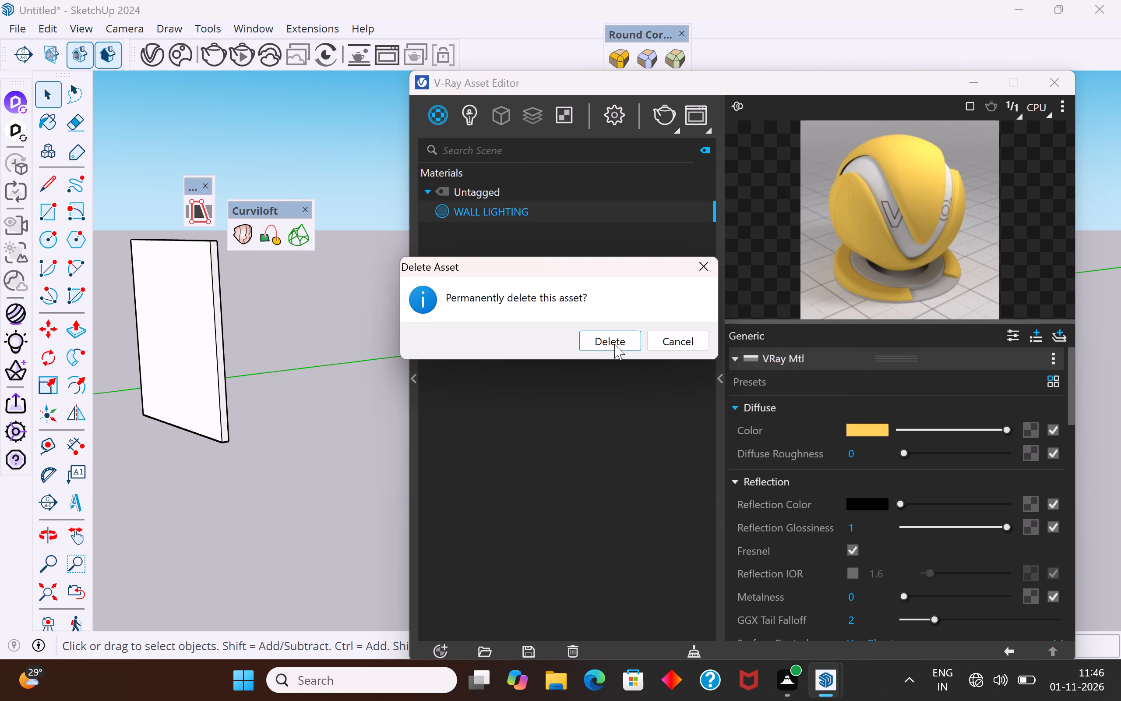
click(614, 344)
Create a new V-Ray Emissive material.
right_click(441, 113)
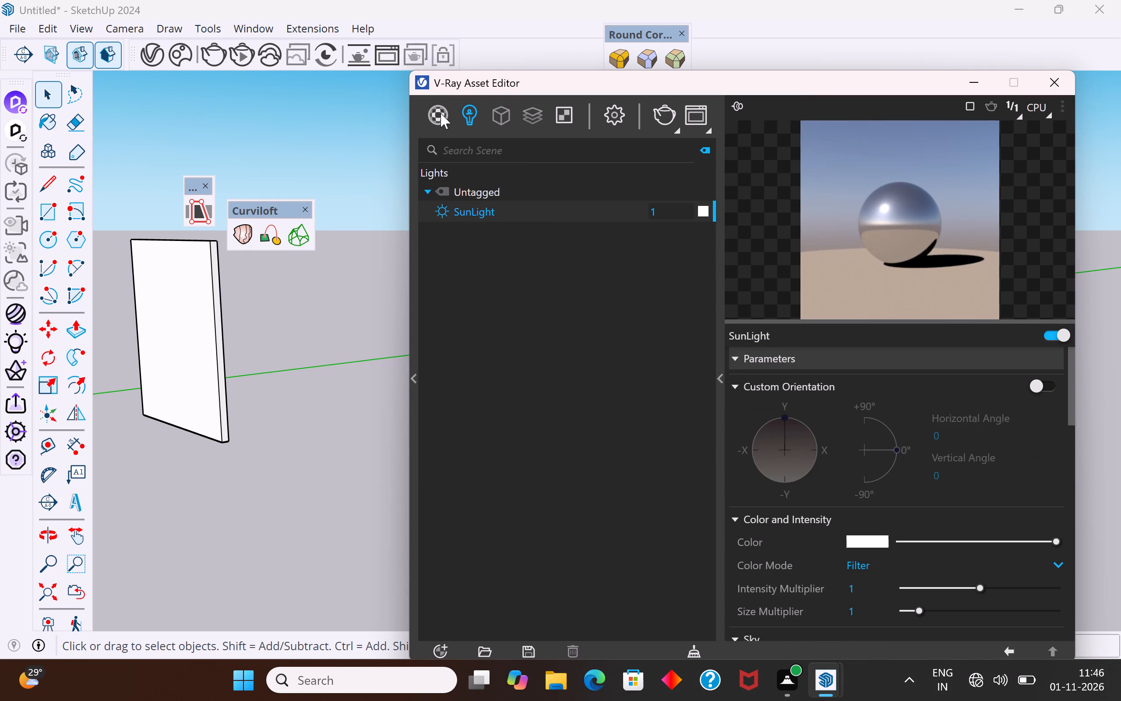
click(488, 170)
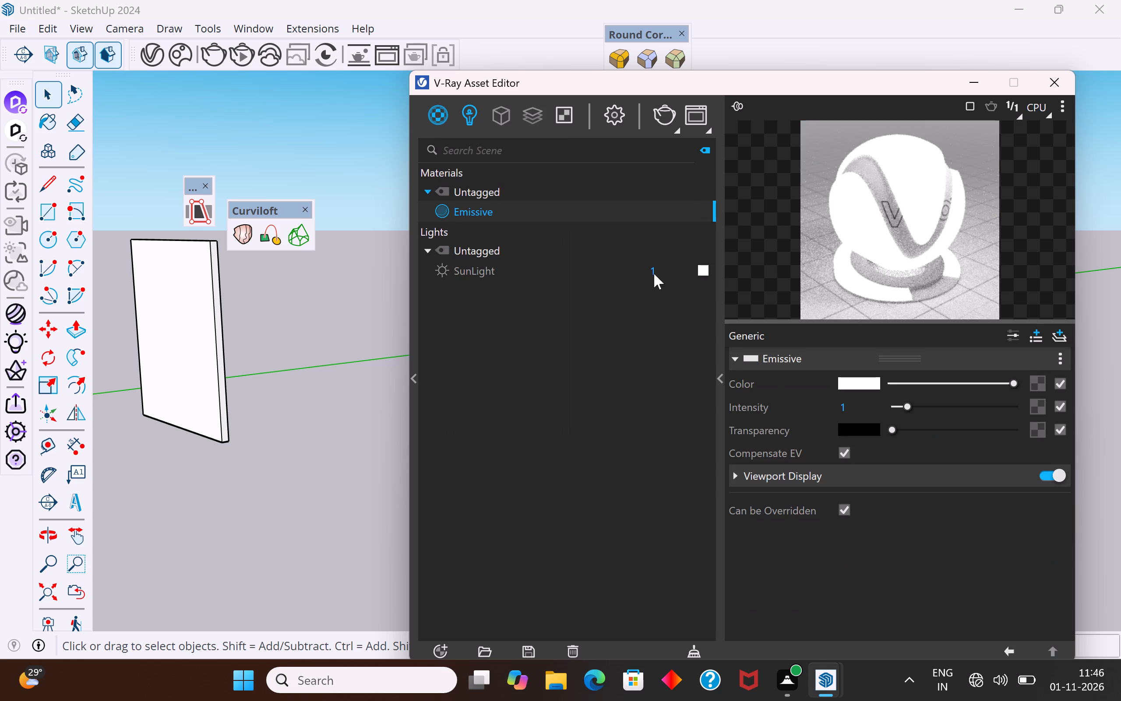
Set the Emissive material's color to amber with R 0.941, G 0.686 and B 0.135.
click(851, 383)
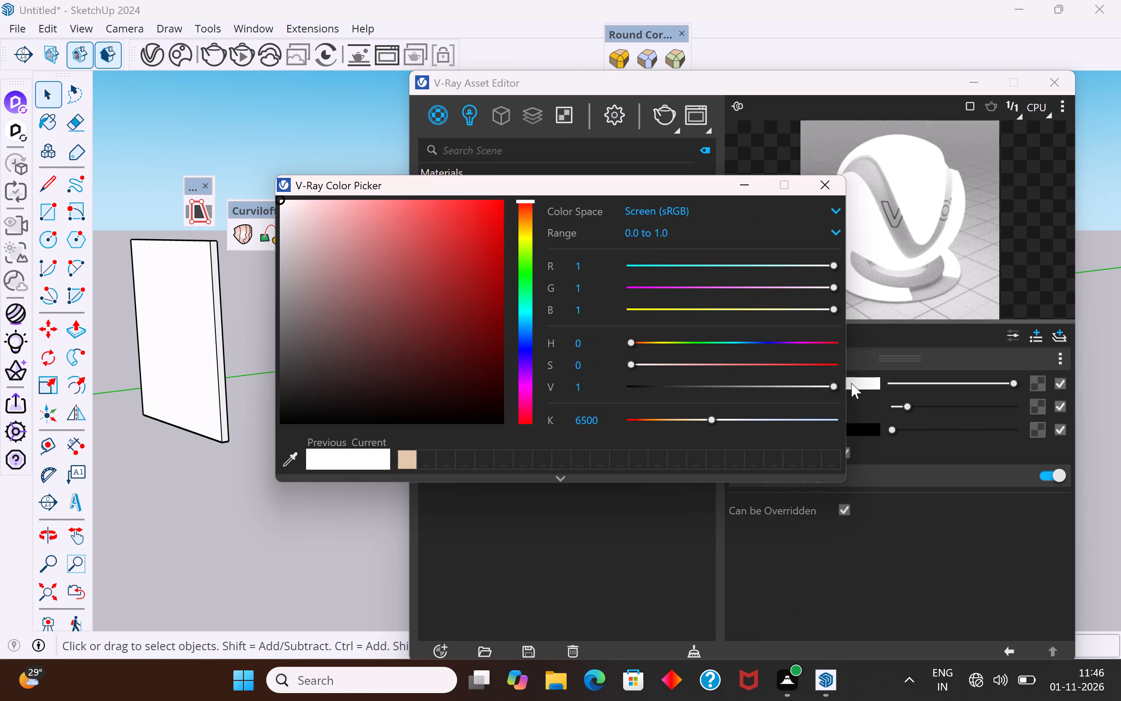
click(525, 227)
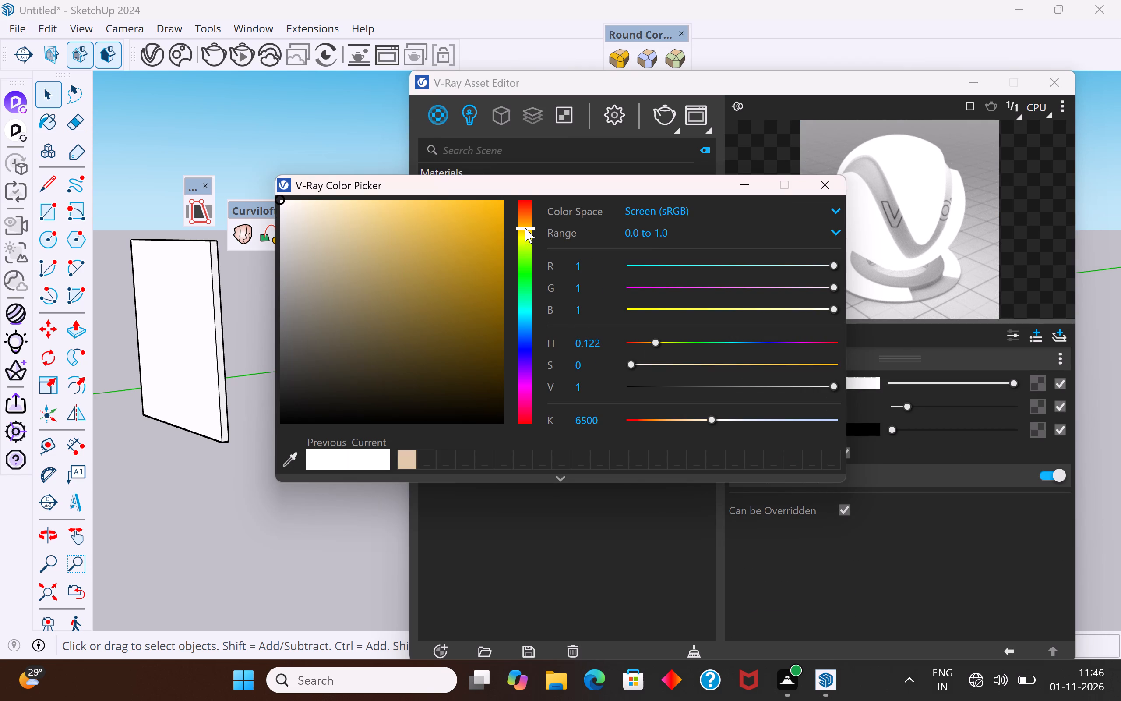
click(524, 222)
click(475, 201)
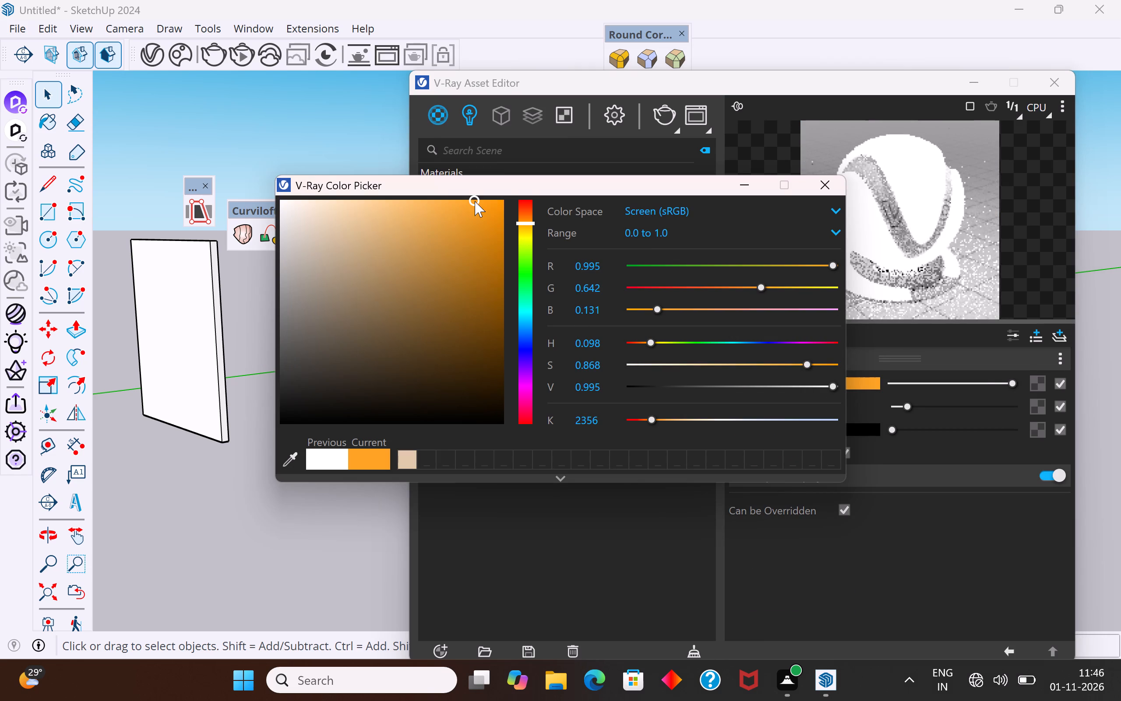
click(466, 219)
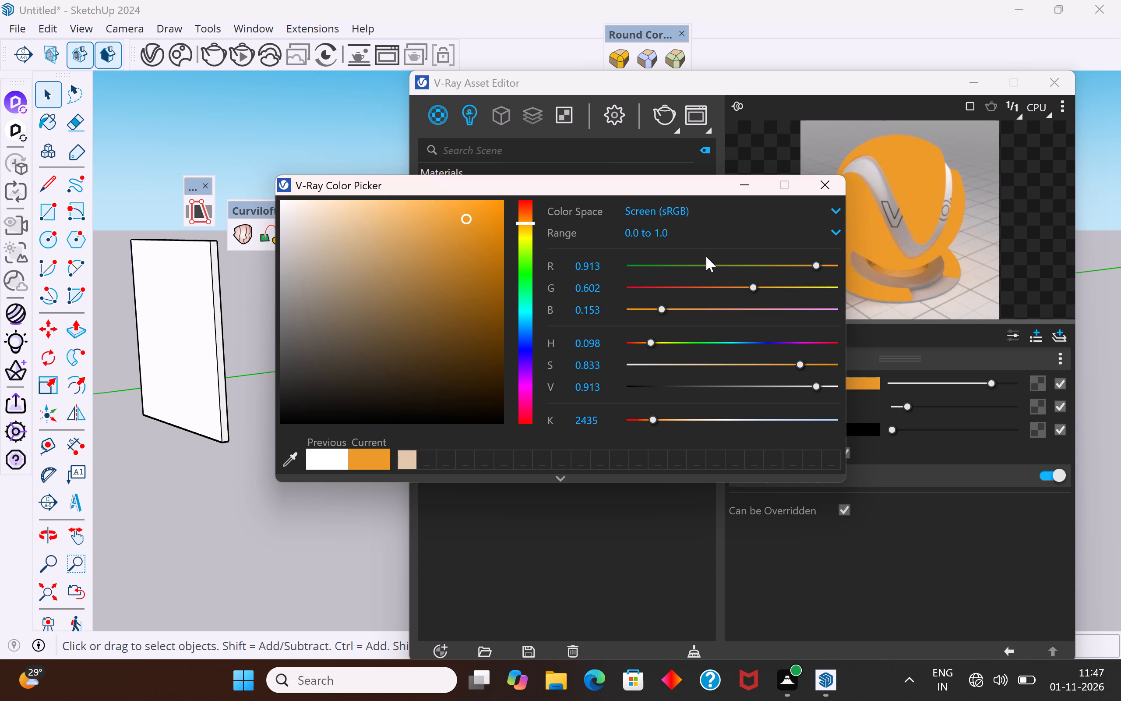
click(472, 213)
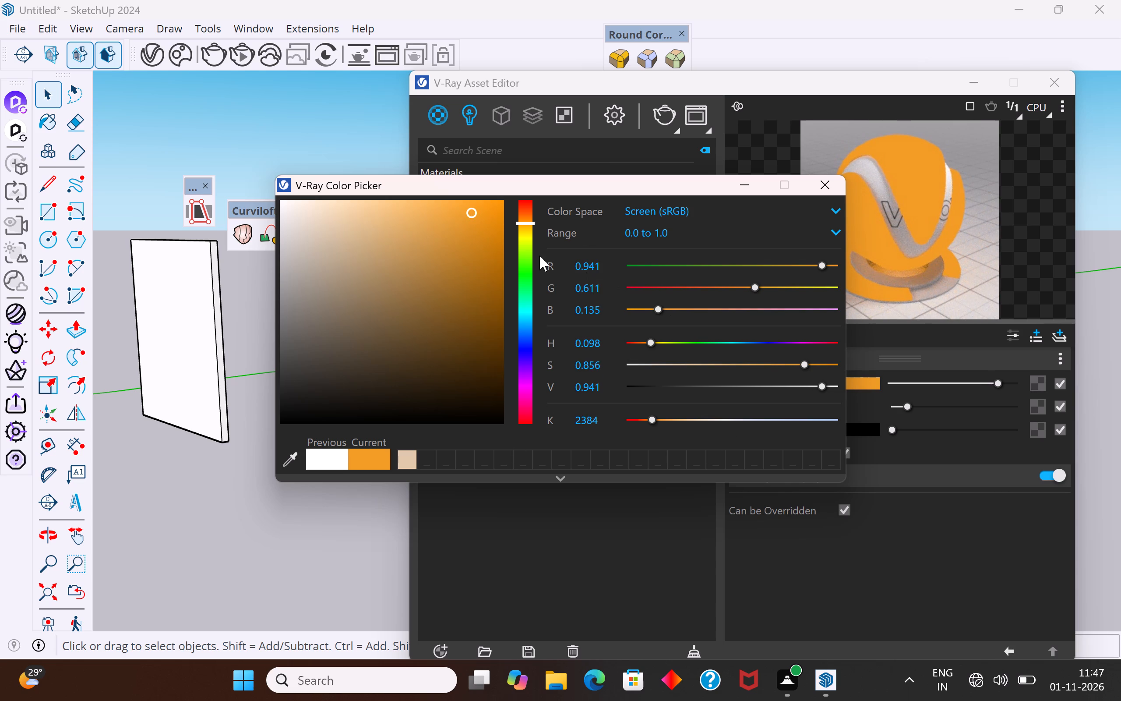
click(528, 229)
click(526, 221)
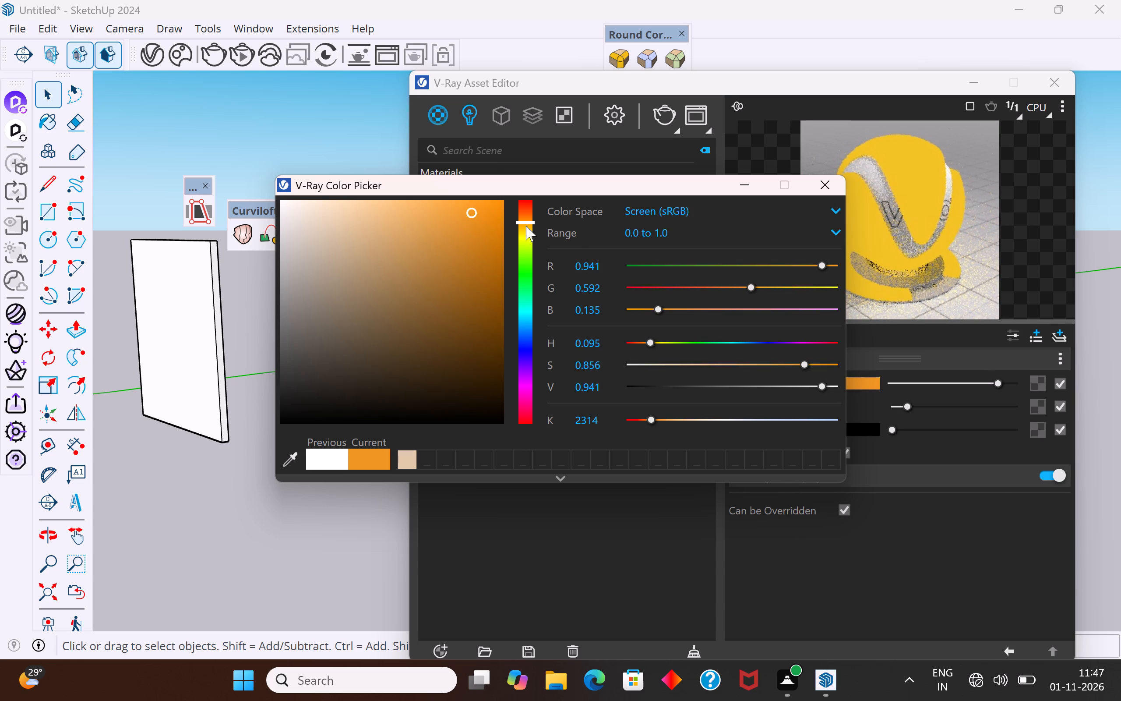
click(526, 226)
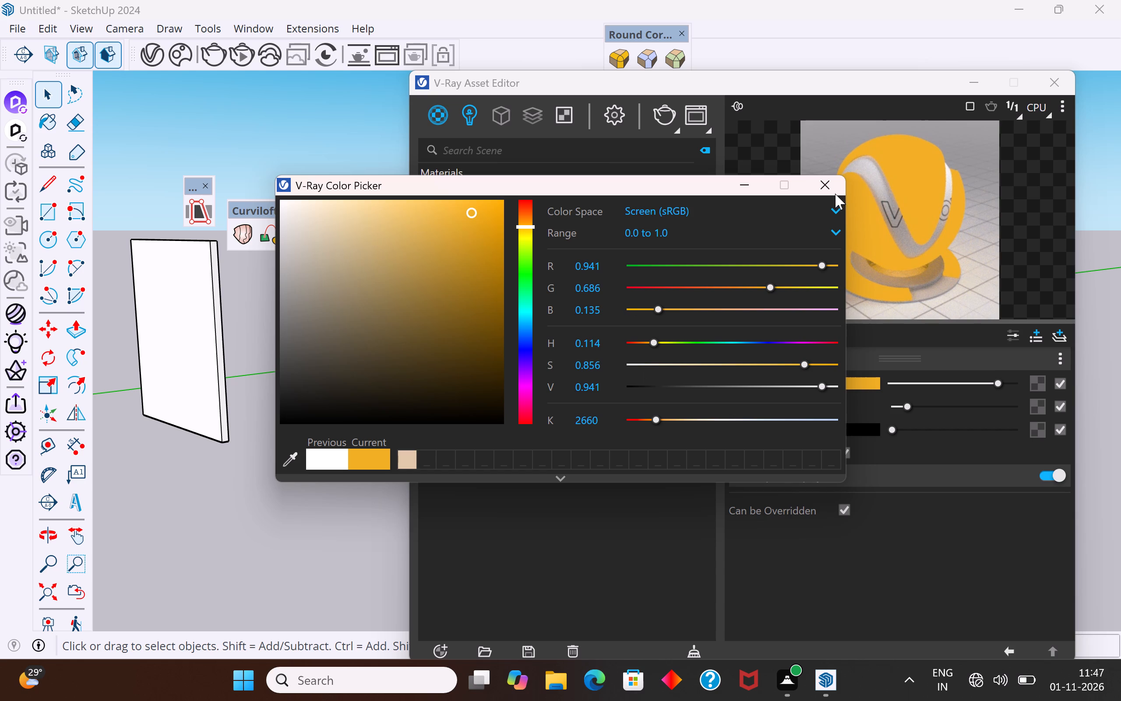
click(833, 187)
Apply the Emissive material to the thin rim face of the outermost arch, just below the vertical wall strips.
right_click(573, 214)
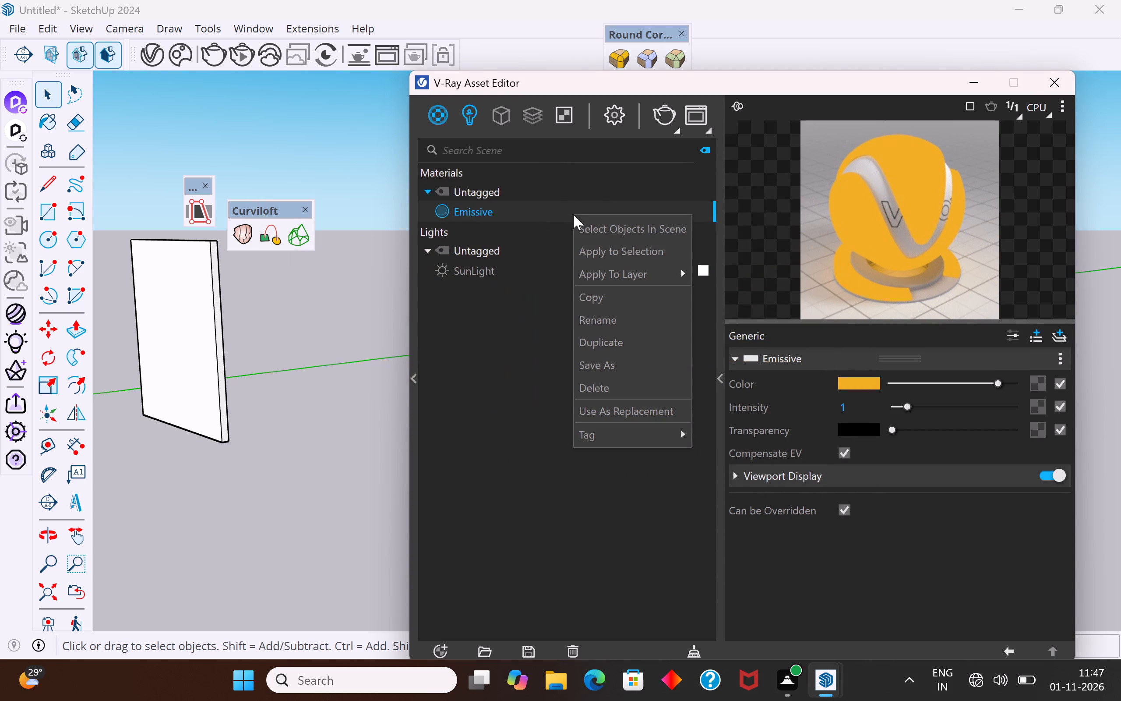
click(620, 253)
drag(669, 97, 892, 121)
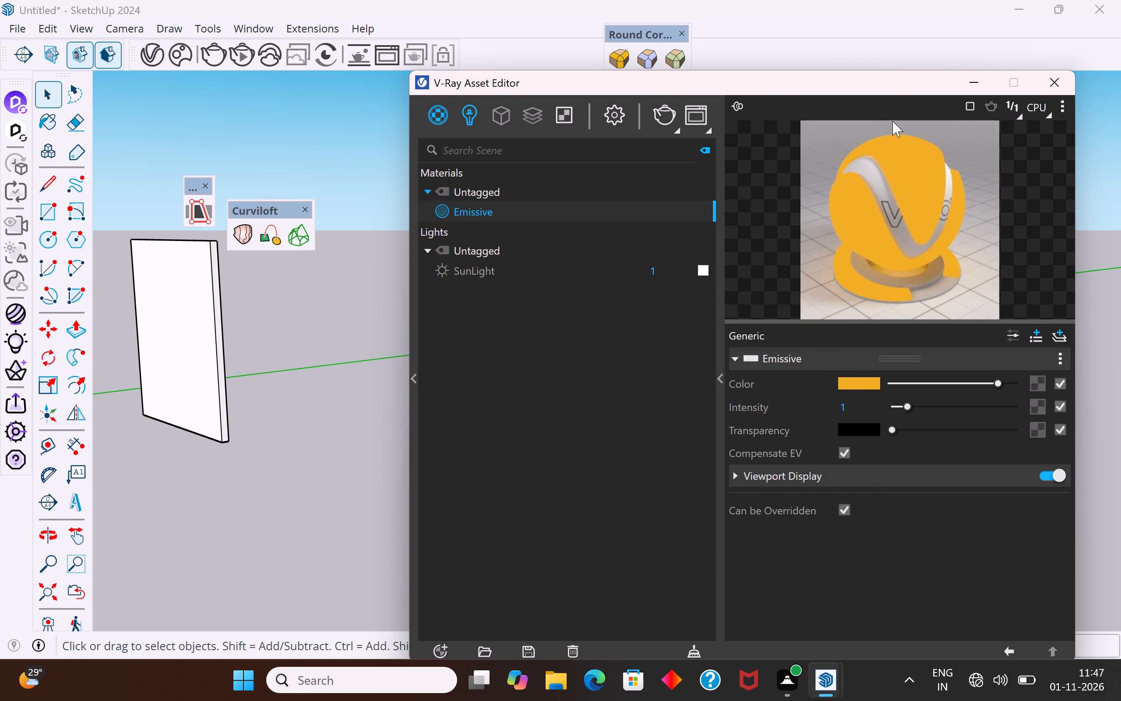
drag(892, 121, 965, 125)
drag(731, 84, 1015, 113)
scroll(629, 354, up, 2)
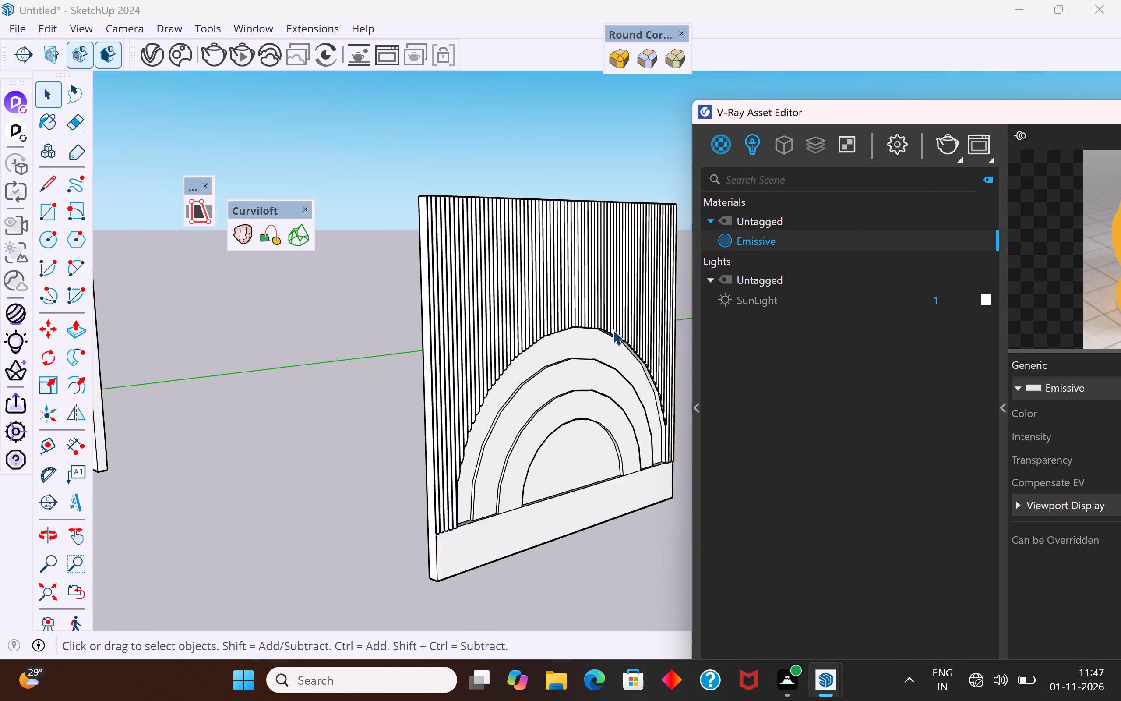
scroll(613, 329, up, 3)
middle_drag(615, 272, 571, 73)
scroll(530, 316, up, 4)
middle_drag(529, 367, 570, 242)
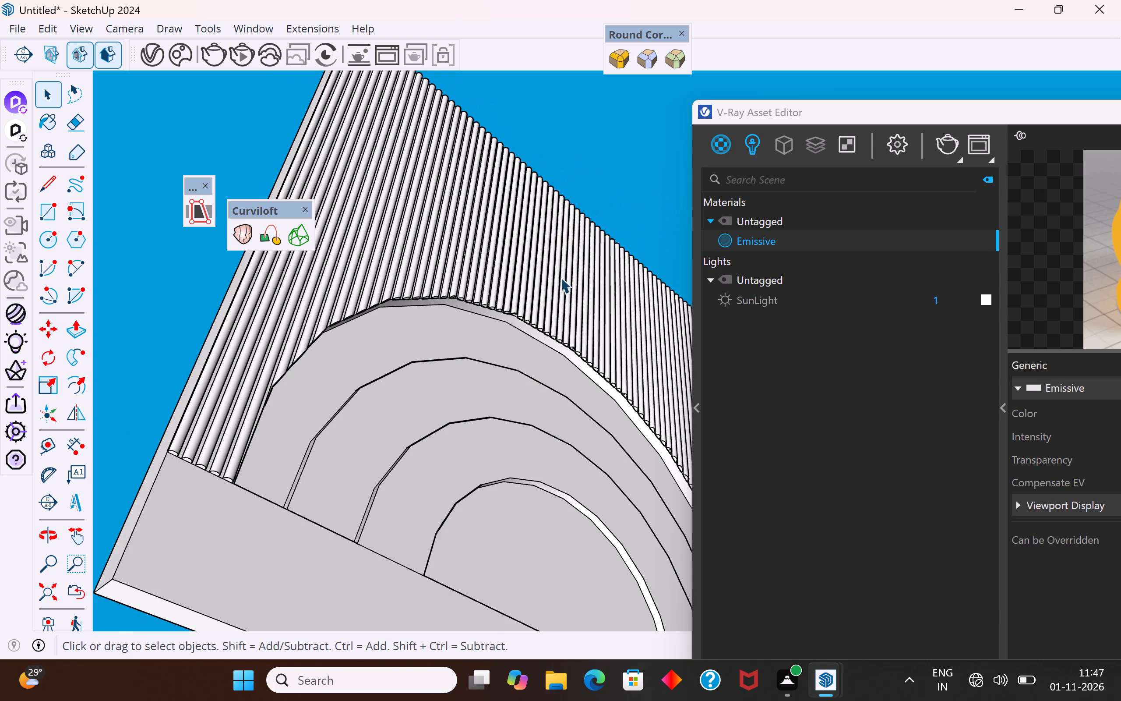
scroll(403, 358, up, 3)
scroll(431, 292, up, 10)
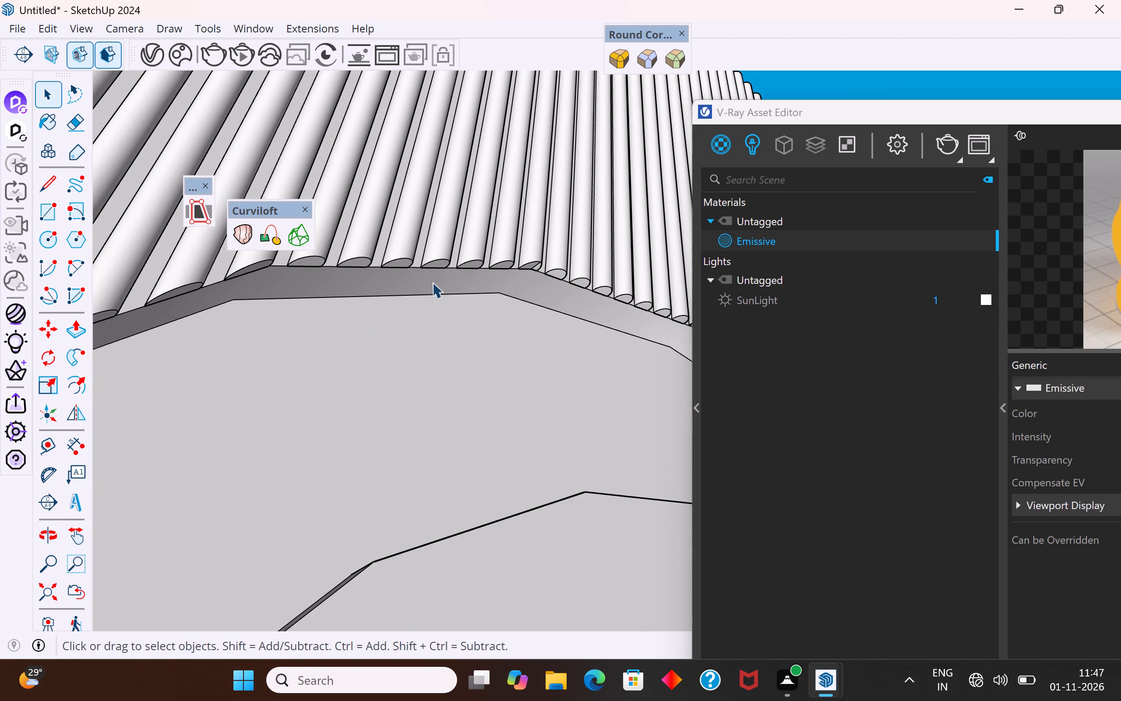
click(432, 282)
right_click(849, 243)
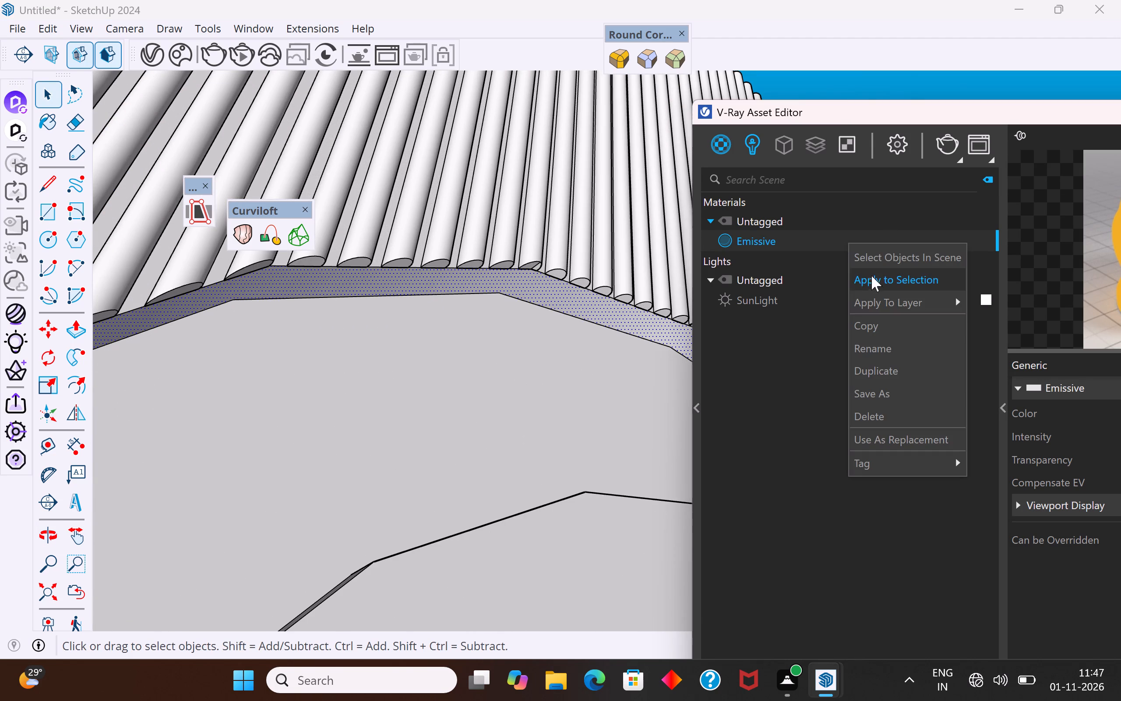
click(875, 280)
Apply the Emissive material to the rim face of the second arch from the outside.
scroll(621, 211, down, 6)
scroll(620, 211, up, 1)
scroll(620, 211, down, 5)
middle_drag(583, 306, 618, 421)
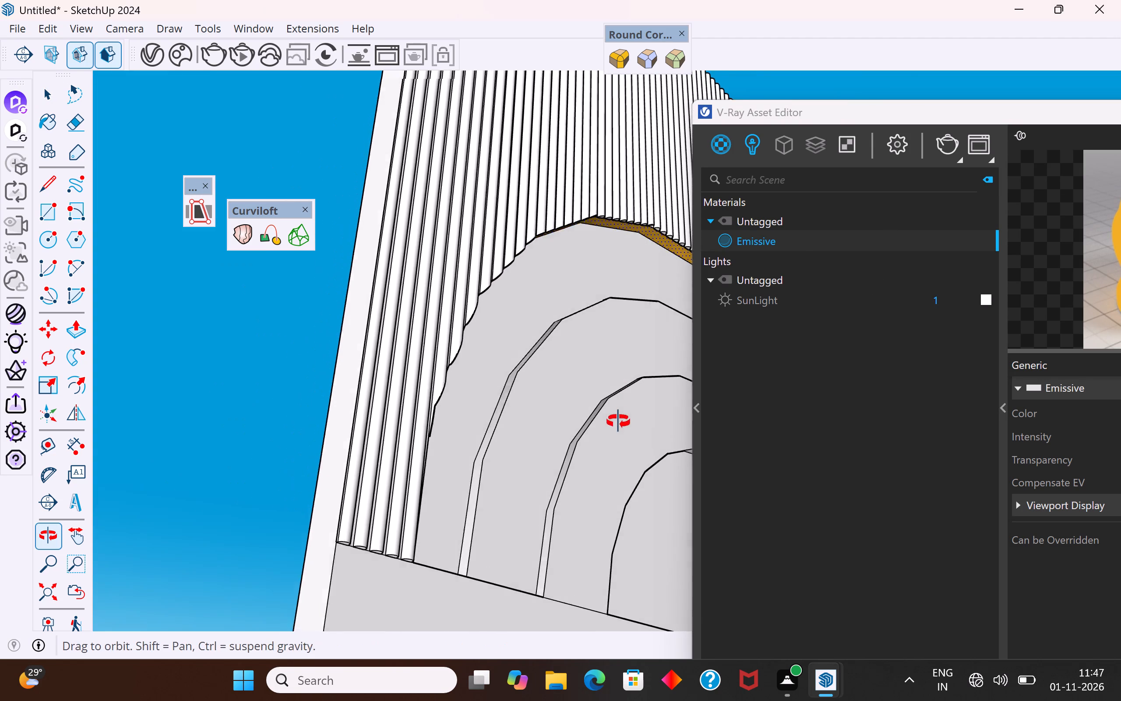
middle_drag(618, 421, 619, 423)
scroll(415, 246, down, 4)
middle_drag(417, 325, 532, 441)
scroll(583, 391, up, 3)
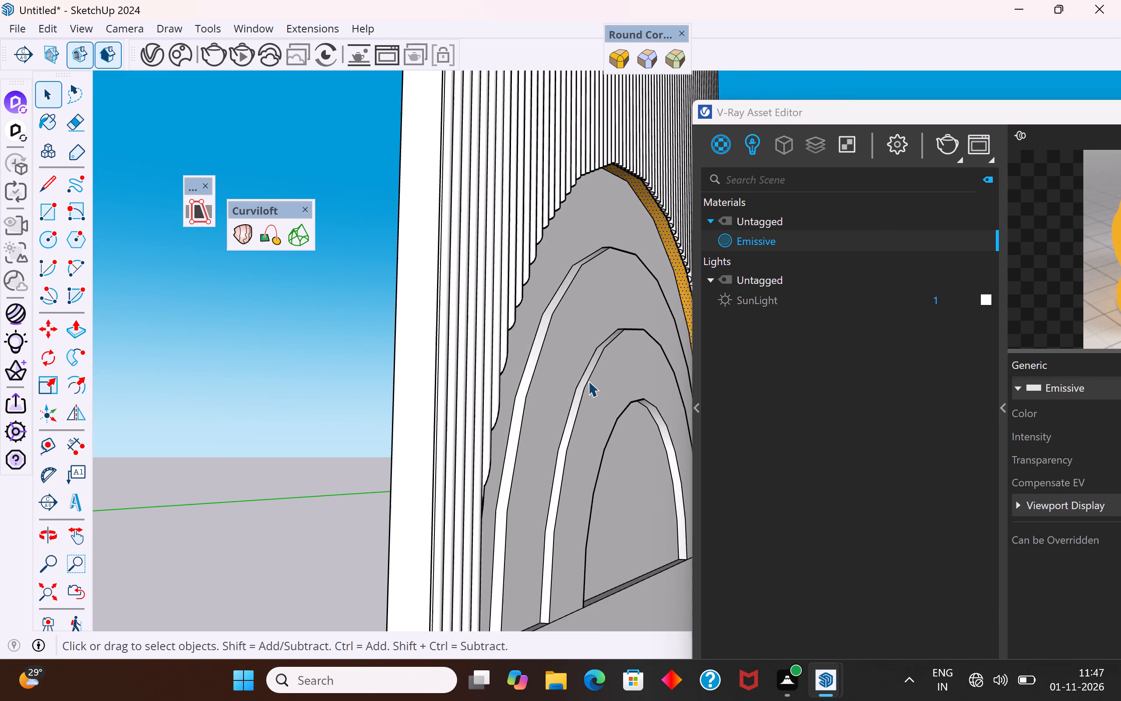
middle_drag(486, 289, 566, 351)
scroll(583, 350, up, 12)
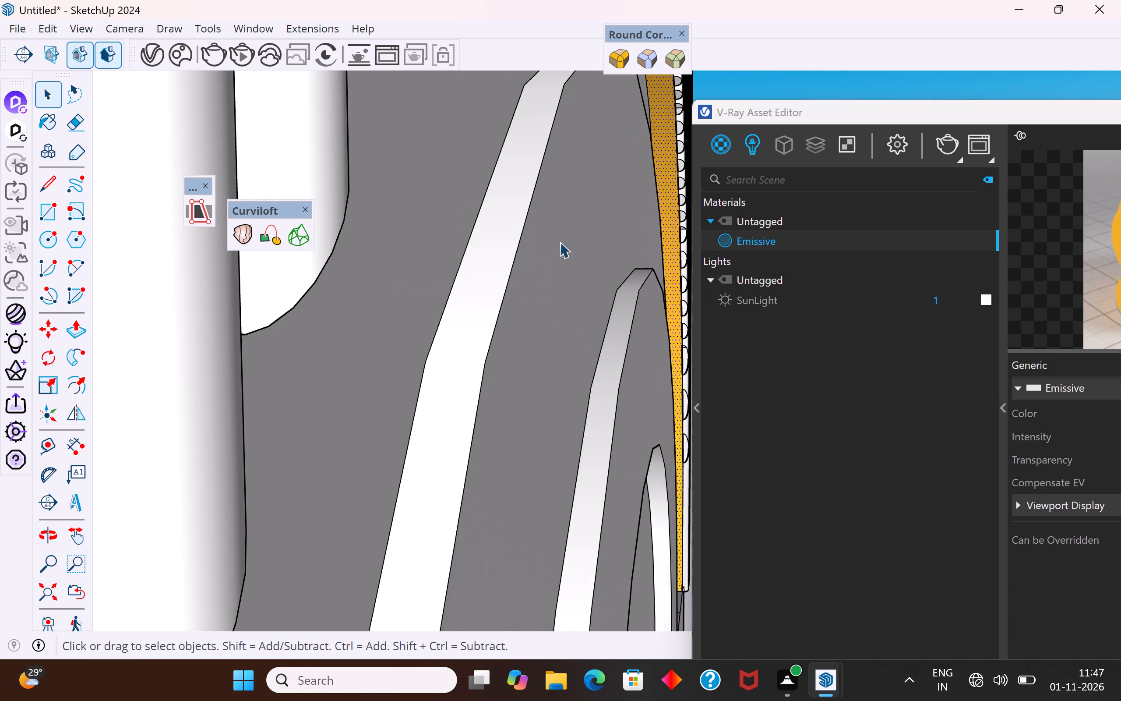
click(519, 177)
right_click(813, 240)
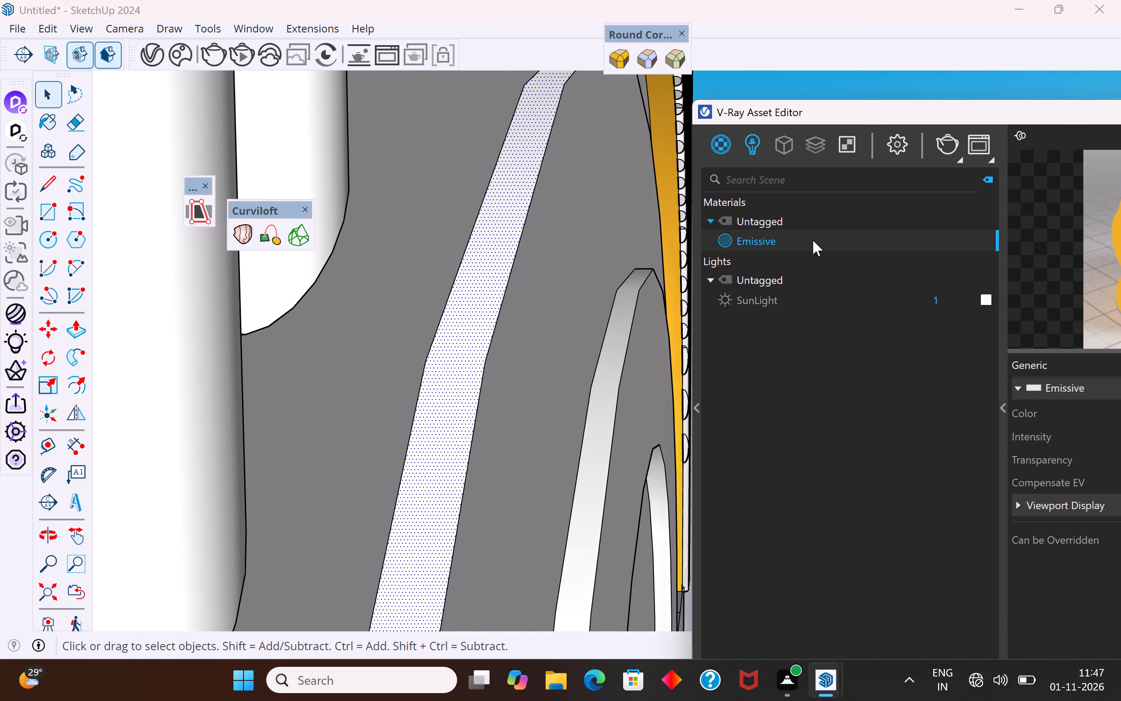
click(847, 278)
Apply the Emissive material to the rim face of the third arch from the outside.
scroll(493, 210, down, 12)
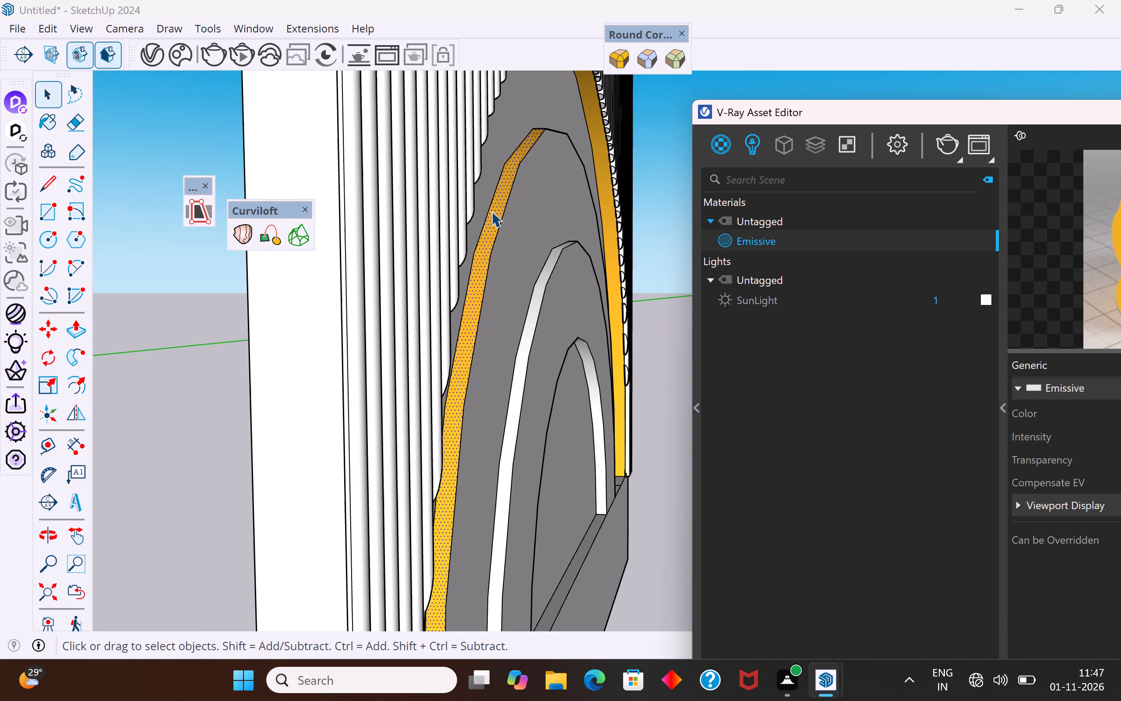
middle_drag(501, 260, 484, 296)
scroll(515, 321, up, 15)
click(538, 331)
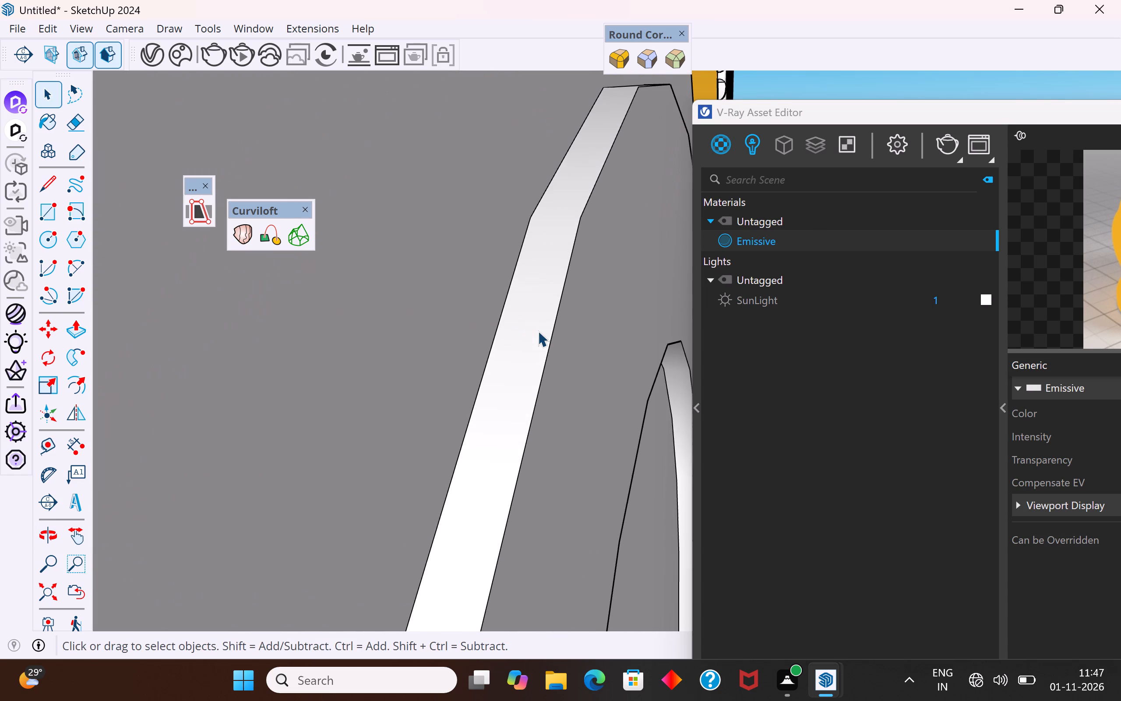
right_click(845, 244)
click(871, 280)
Apply the Emissive material to the curved rim face of the innermost arch.
scroll(512, 226, down, 19)
middle_drag(565, 347, 223, 303)
scroll(501, 316, up, 1)
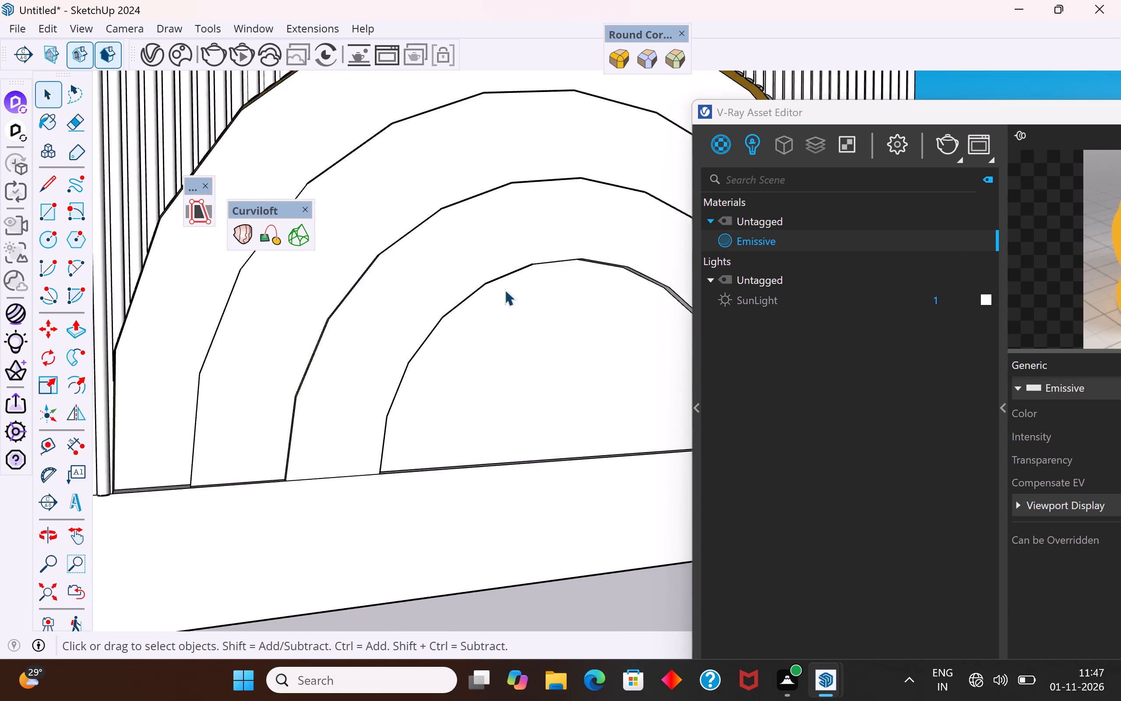
scroll(504, 290, up, 1)
middle_drag(511, 227, 534, 68)
middle_drag(528, 267, 540, 132)
scroll(532, 271, up, 7)
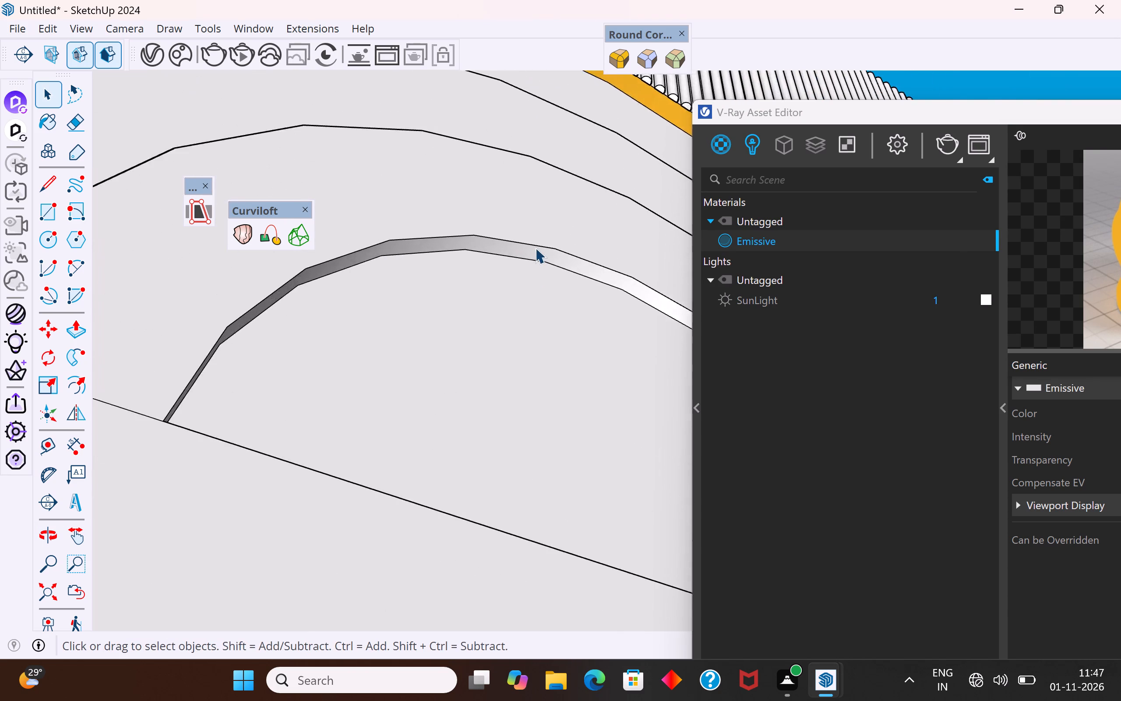
scroll(535, 248, up, 3)
click(534, 256)
right_click(776, 238)
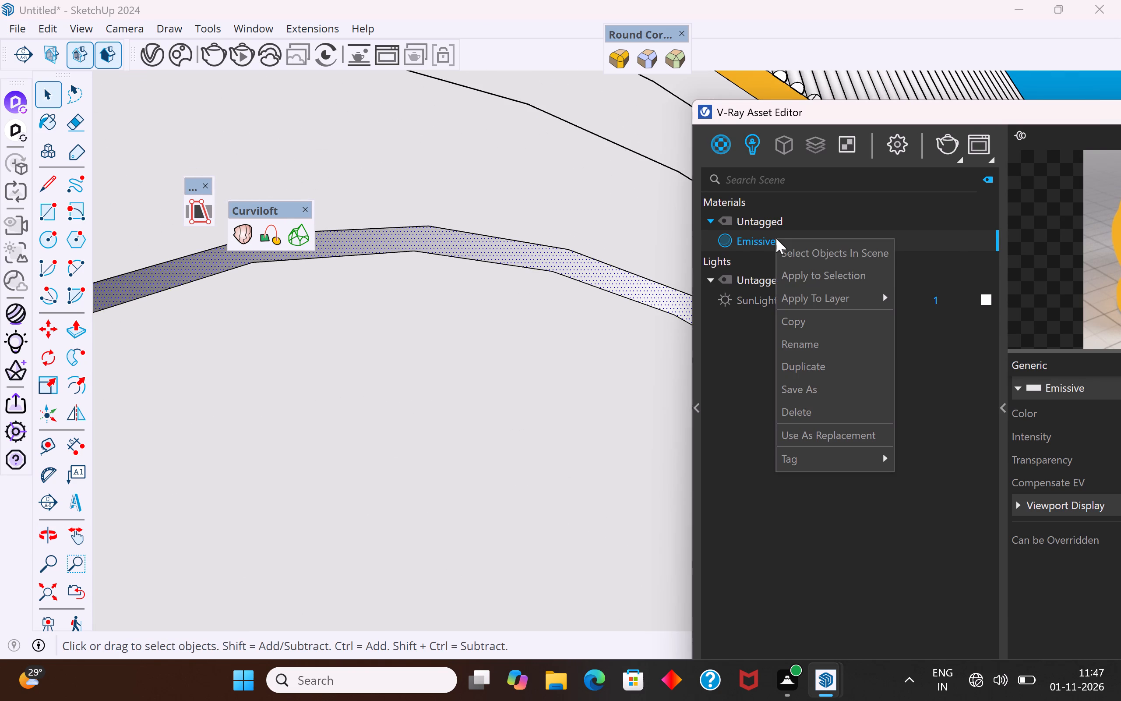
click(810, 280)
Apply the Emissive material to the straight ledge face along the base of the innermost arch.
scroll(504, 231, down, 14)
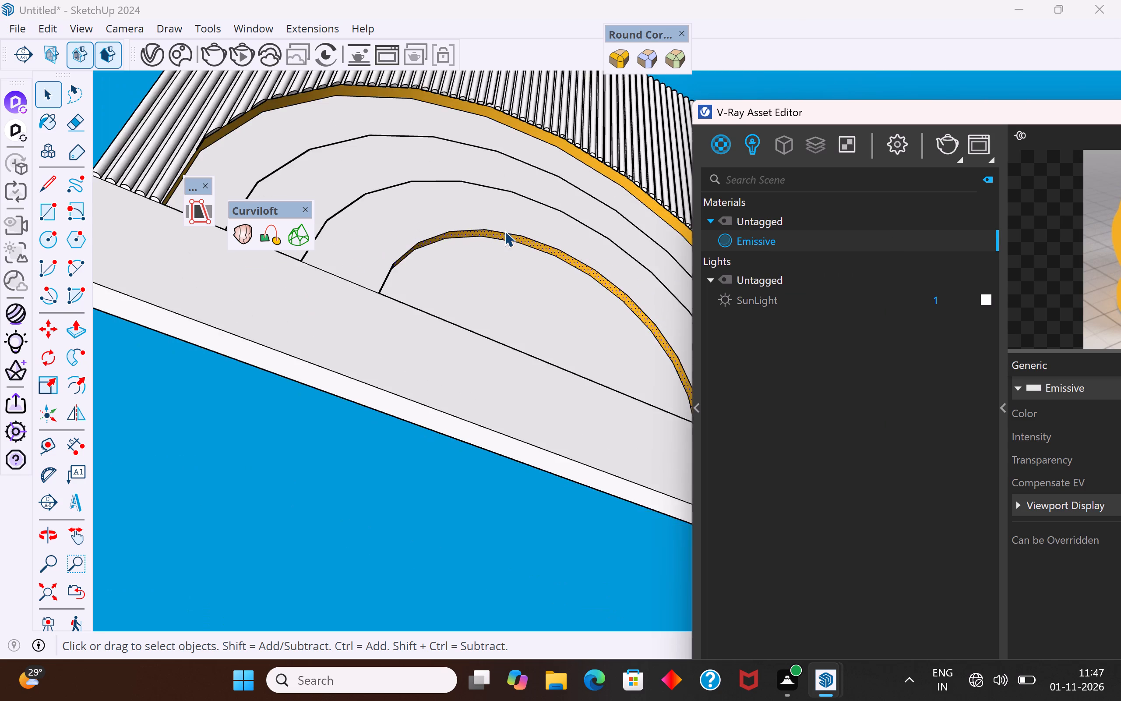
middle_drag(502, 234, 368, 613)
scroll(401, 297, down, 5)
middle_drag(412, 369, 413, 495)
scroll(443, 353, up, 5)
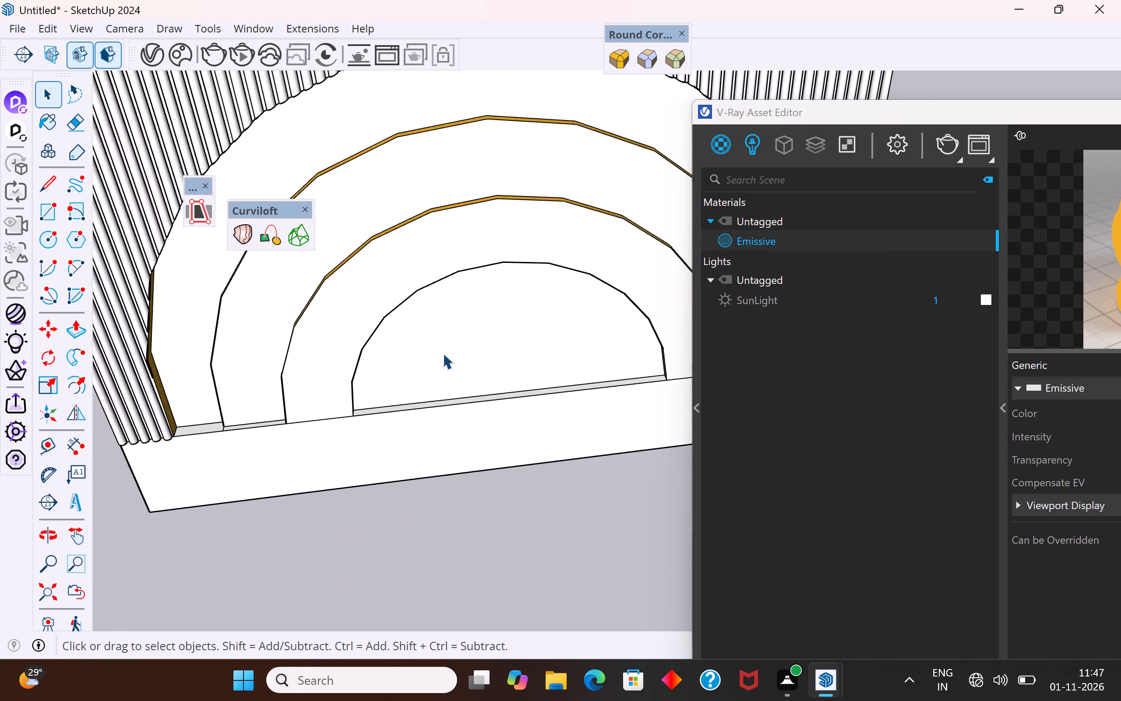
scroll(464, 380, up, 5)
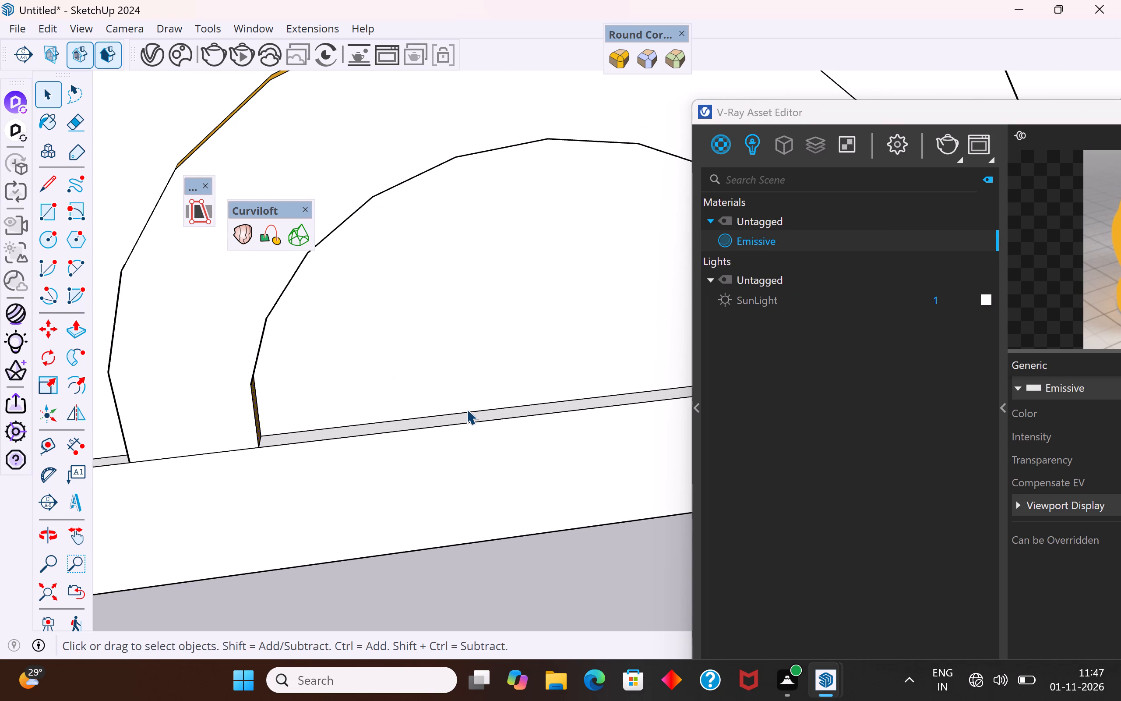
scroll(470, 408, up, 2)
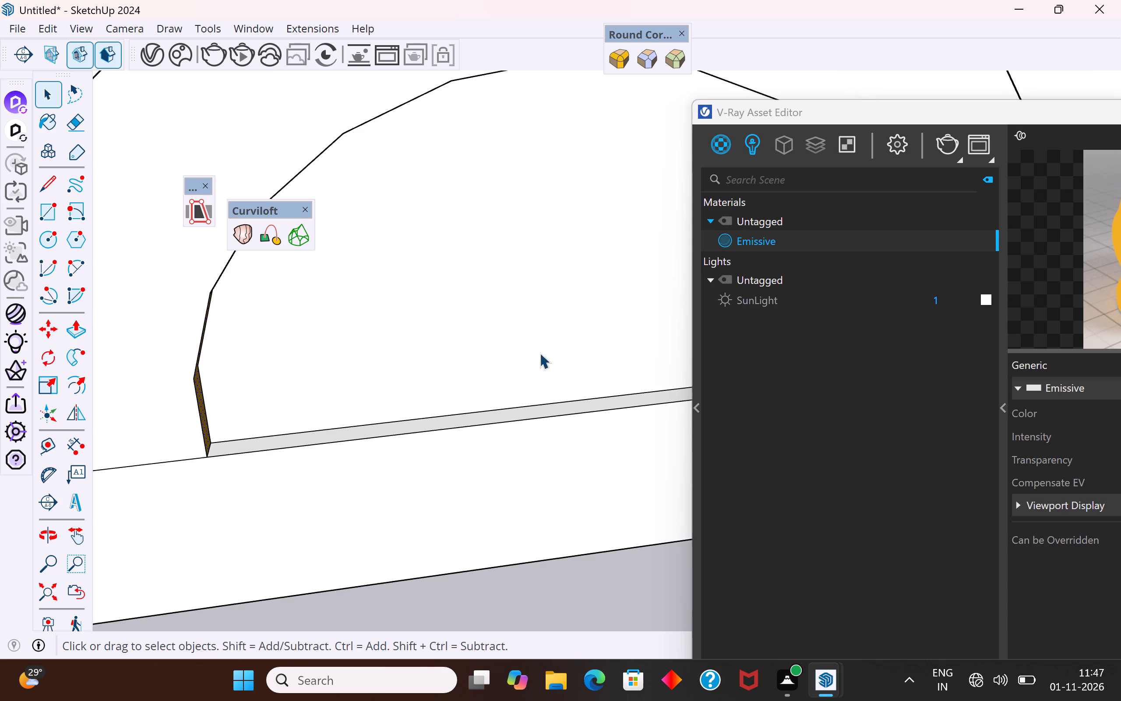
middle_drag(545, 344, 518, 425)
scroll(528, 395, up, 10)
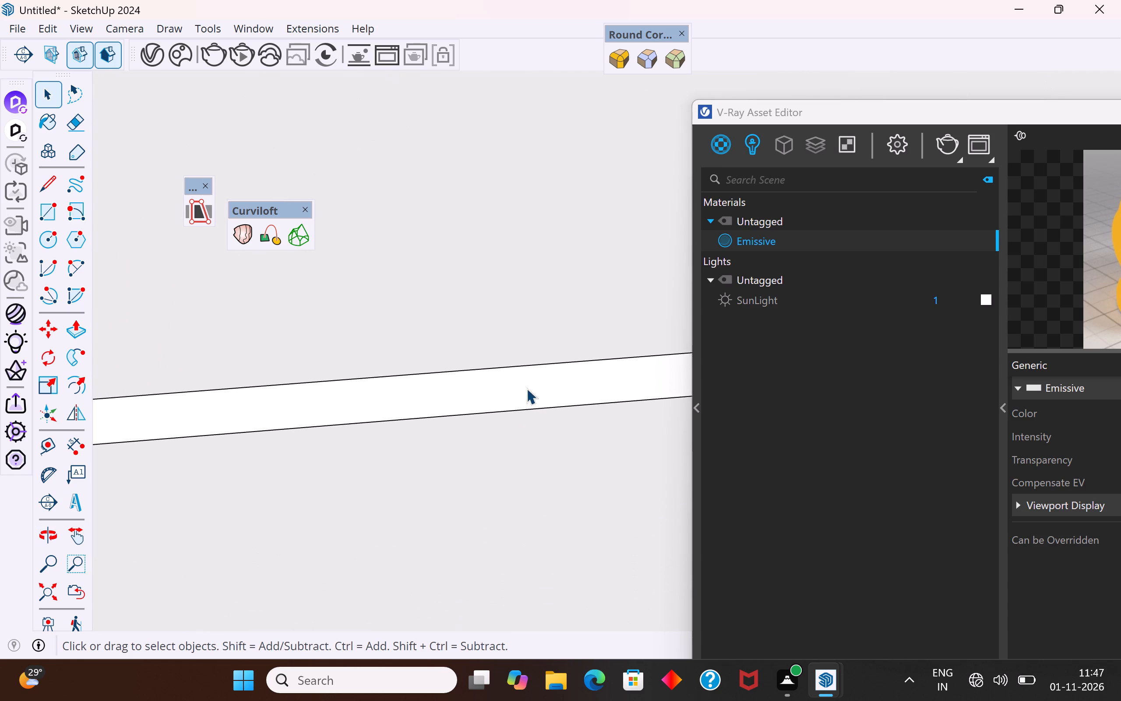
click(526, 388)
right_click(798, 240)
click(832, 275)
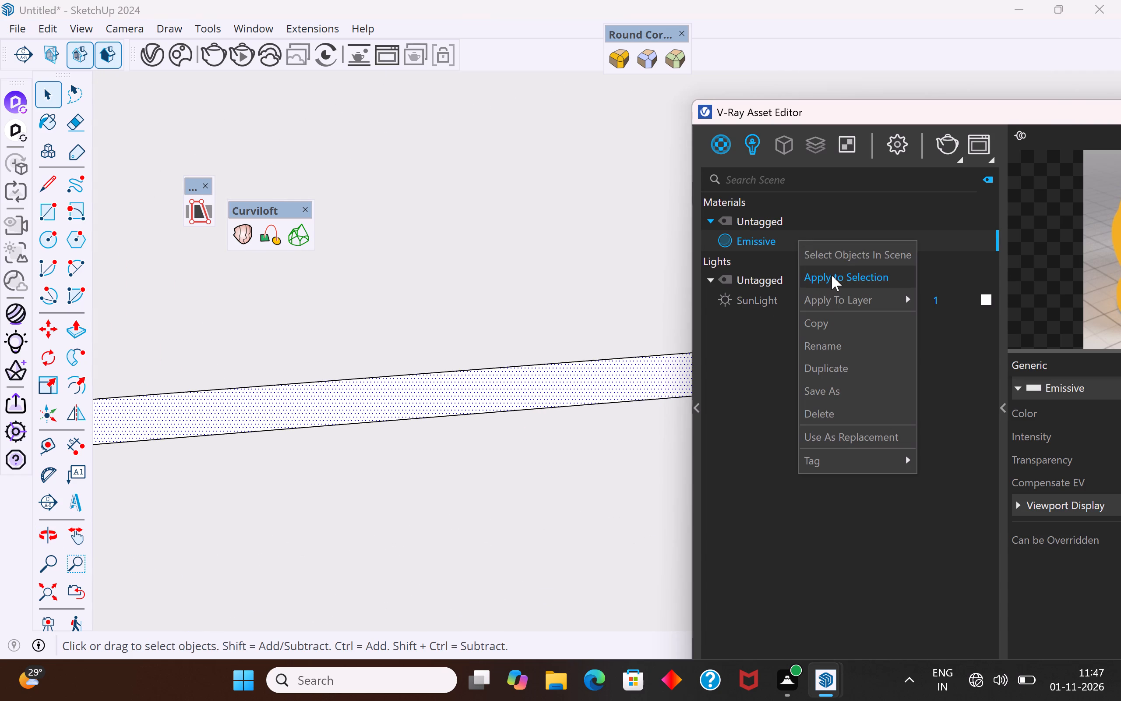
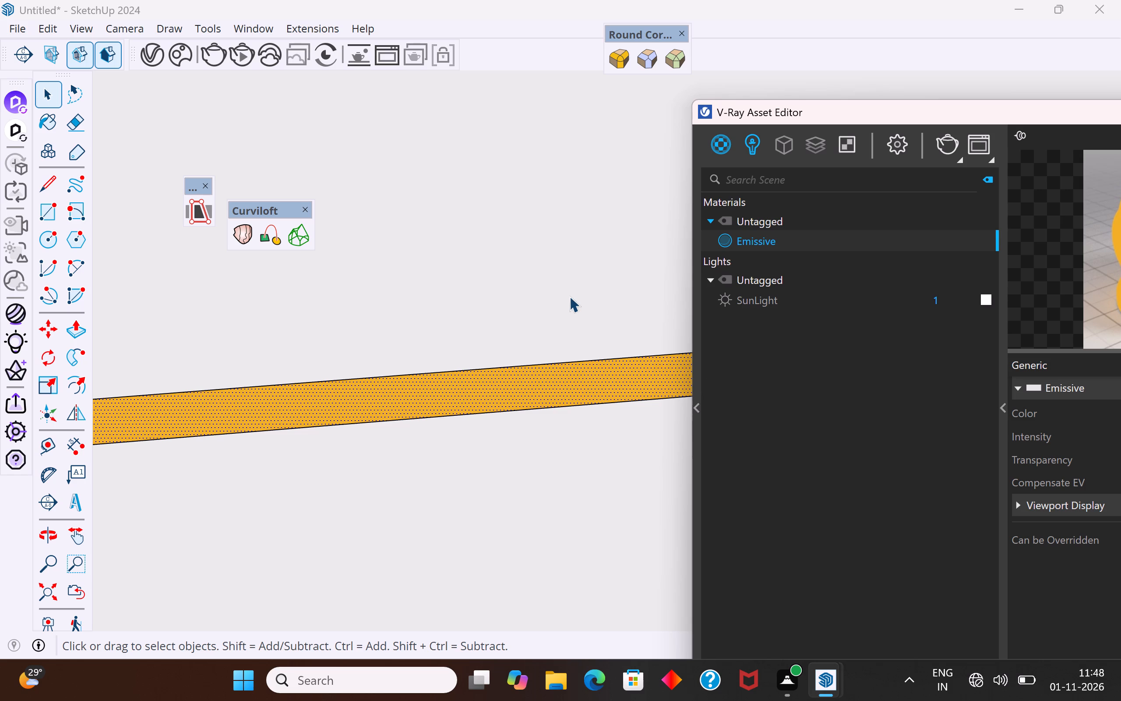
Render the arched back wall from the front in V-Ray, examine the emissive rim glow, and close the render window.
scroll(552, 305, down, 1)
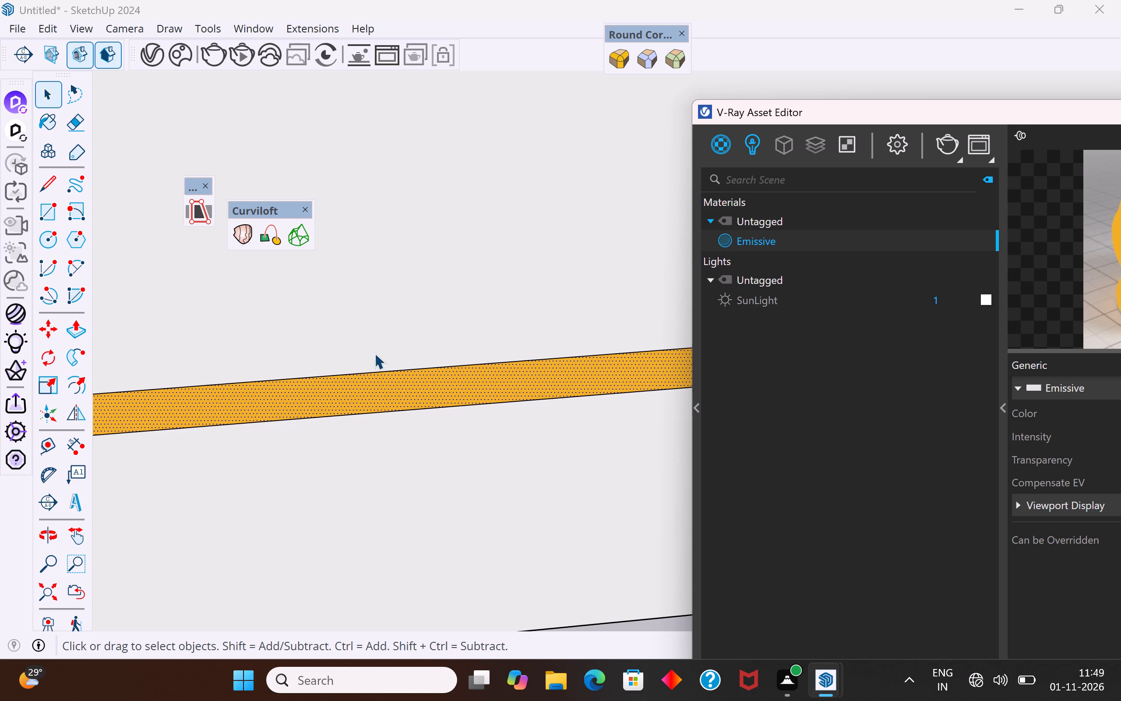
scroll(391, 326, down, 11)
scroll(484, 448, down, 5)
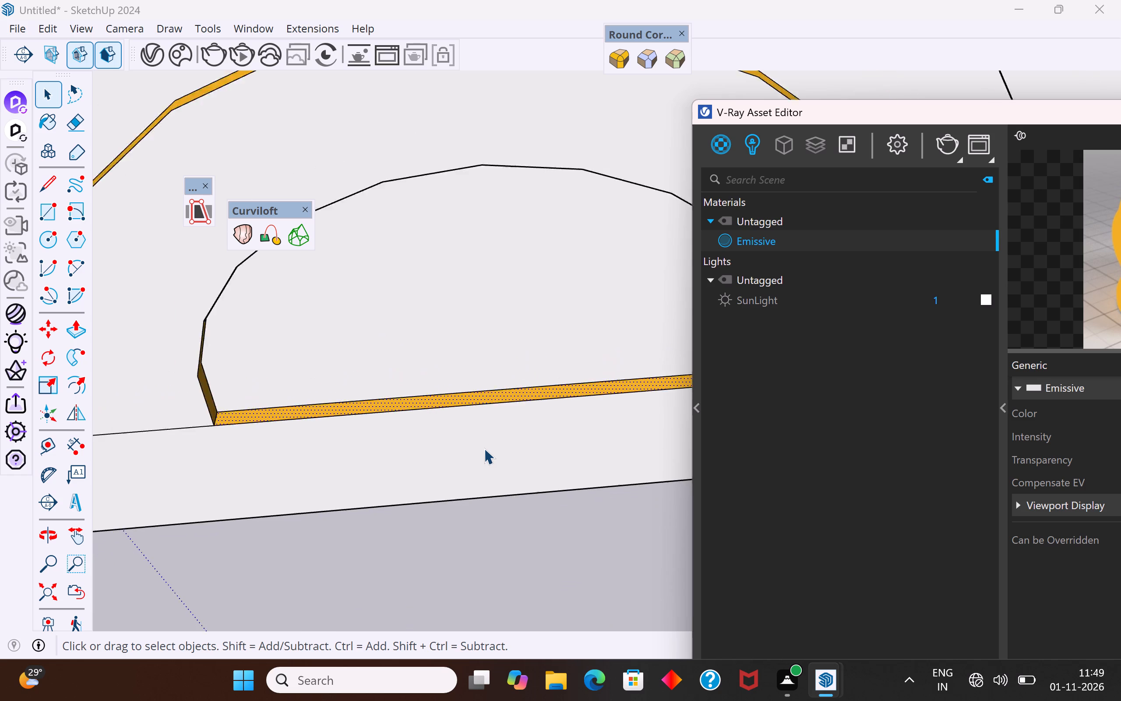
scroll(484, 448, down, 11)
middle_drag(491, 467, 509, 273)
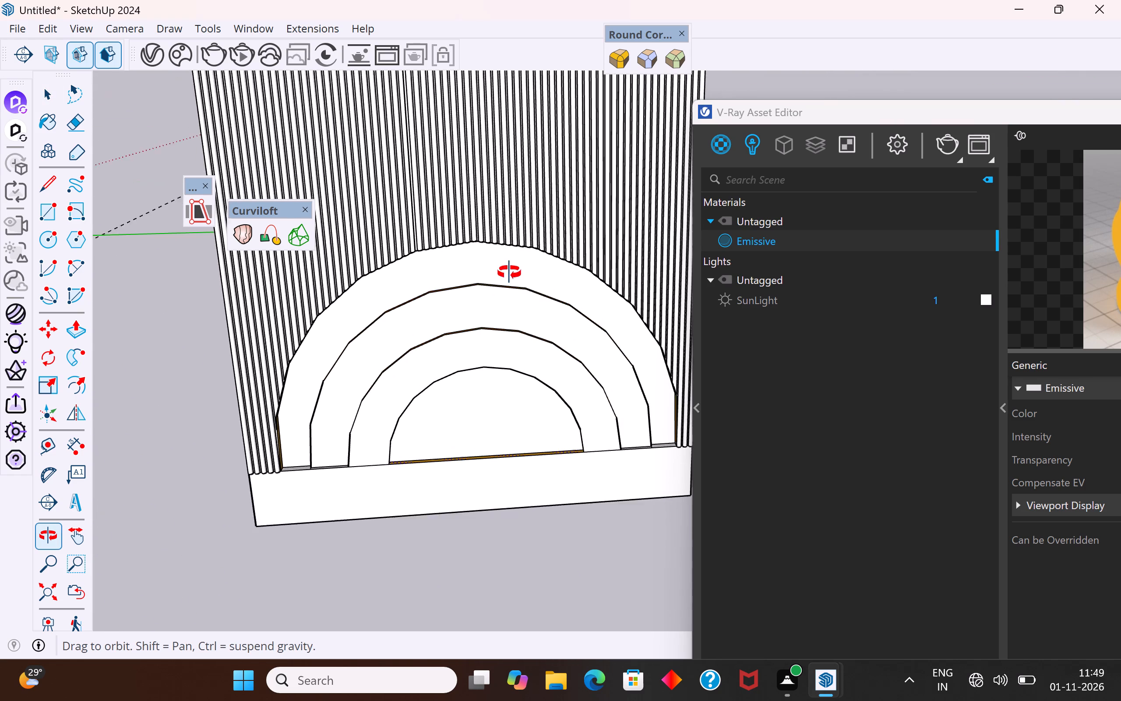
middle_drag(509, 273, 532, 238)
click(944, 156)
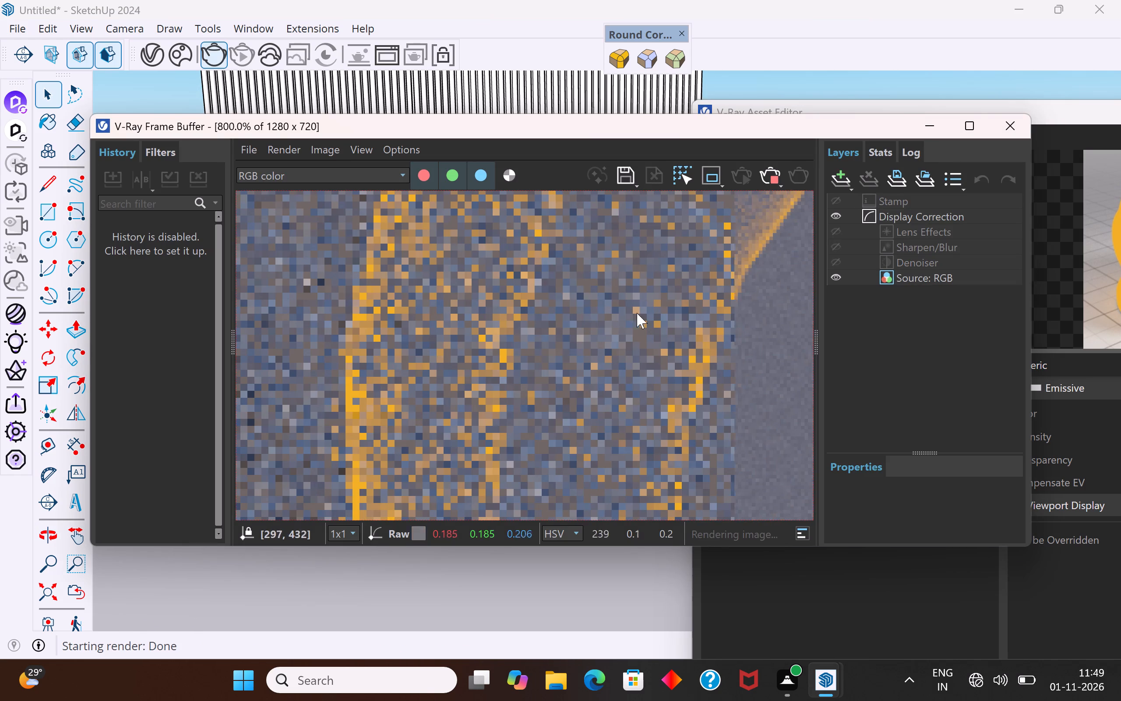
scroll(514, 394, down, 2)
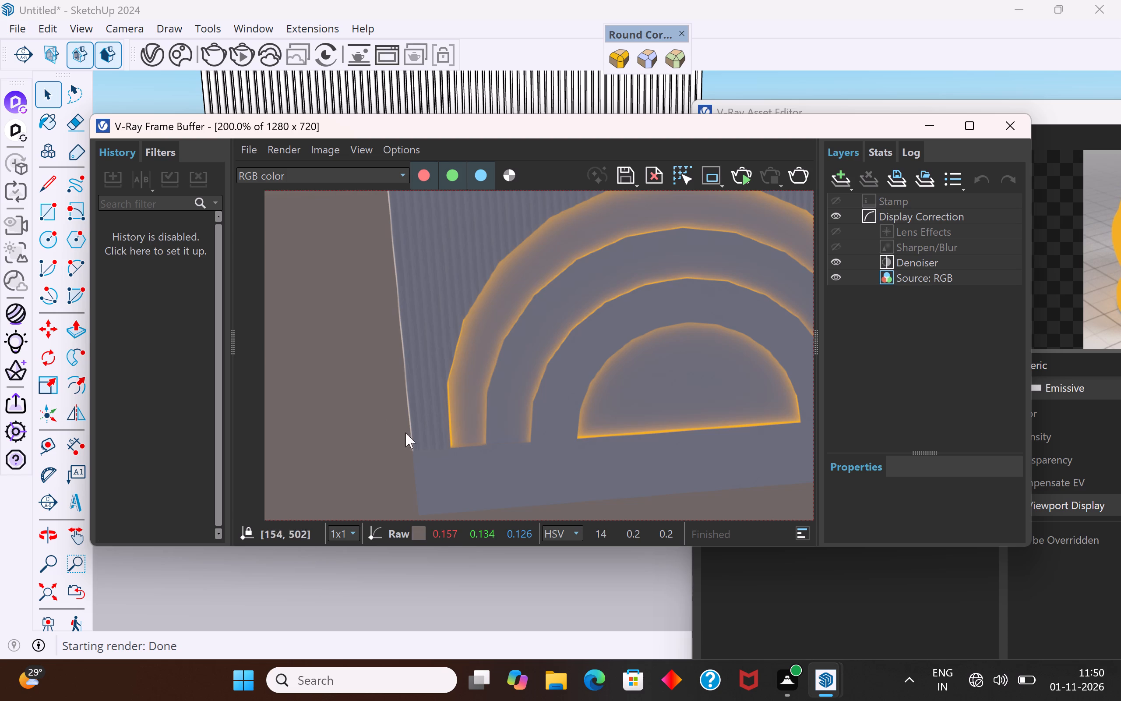
click(1008, 124)
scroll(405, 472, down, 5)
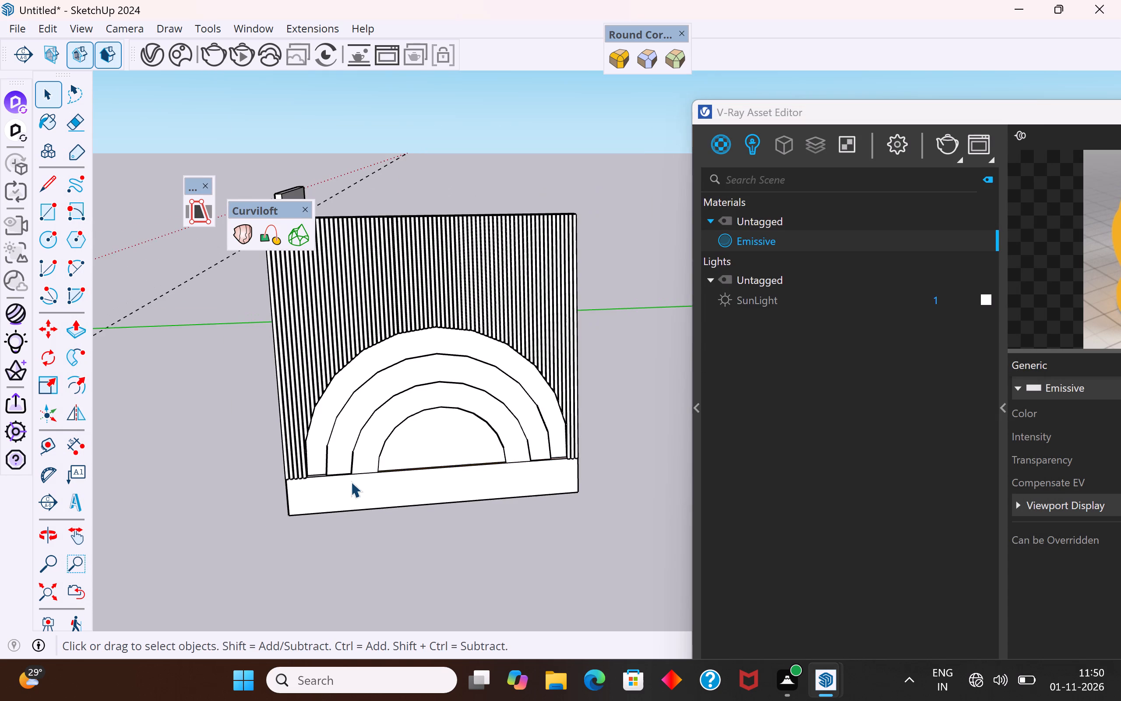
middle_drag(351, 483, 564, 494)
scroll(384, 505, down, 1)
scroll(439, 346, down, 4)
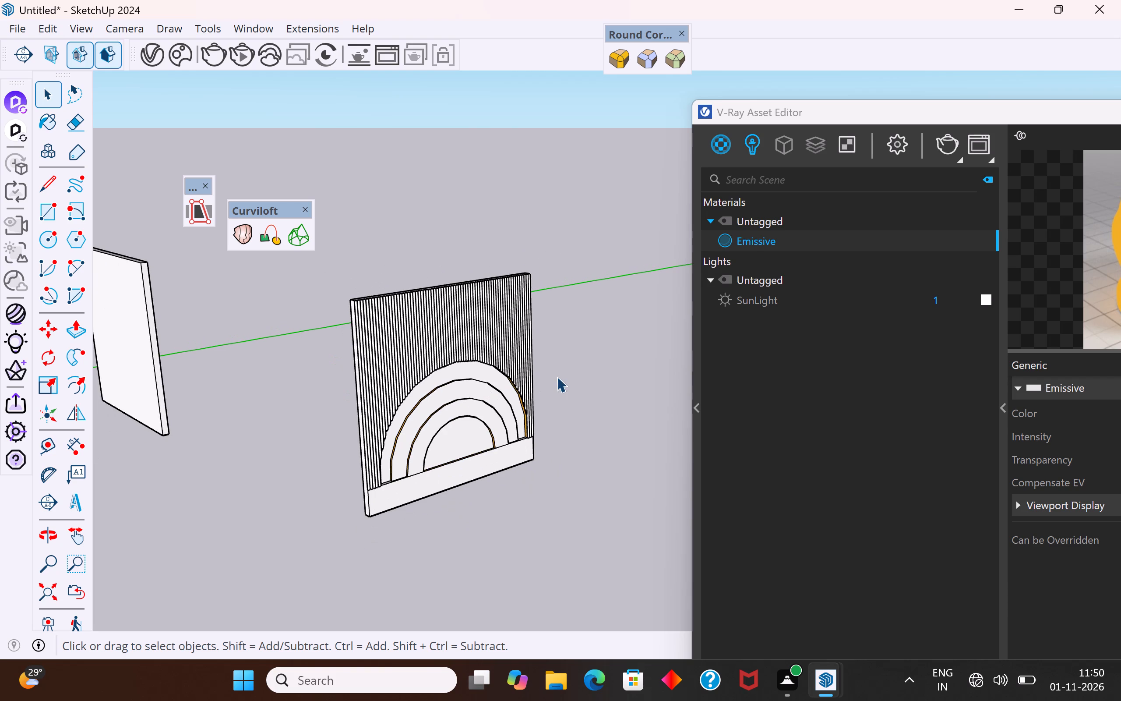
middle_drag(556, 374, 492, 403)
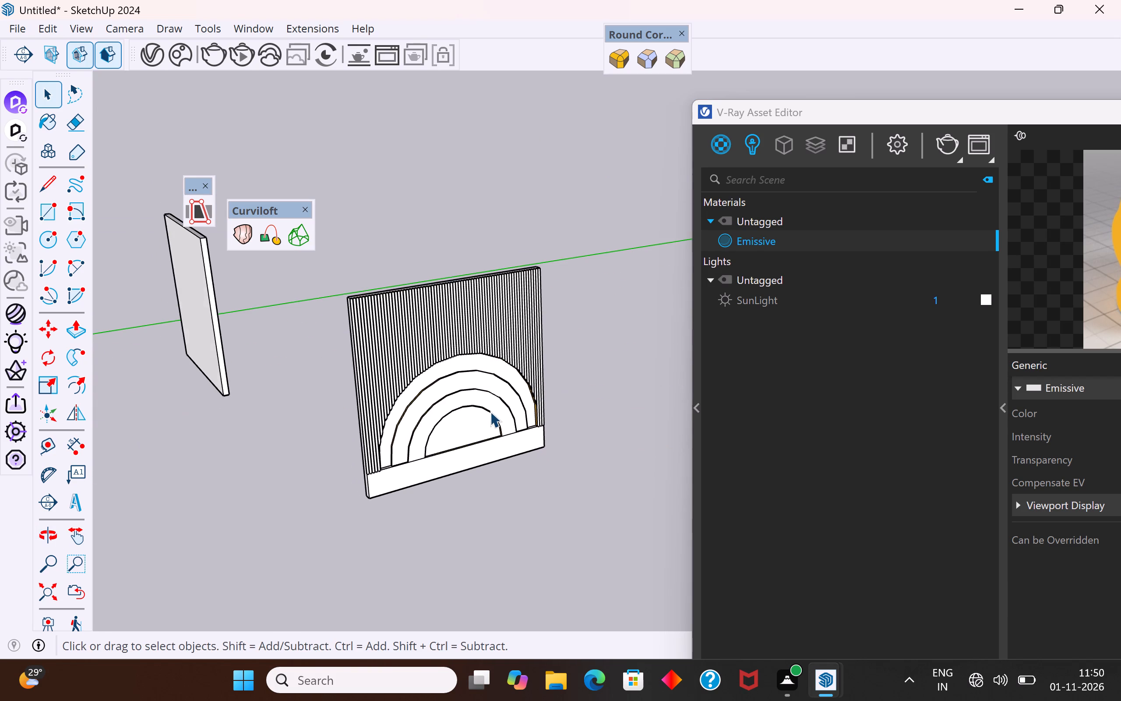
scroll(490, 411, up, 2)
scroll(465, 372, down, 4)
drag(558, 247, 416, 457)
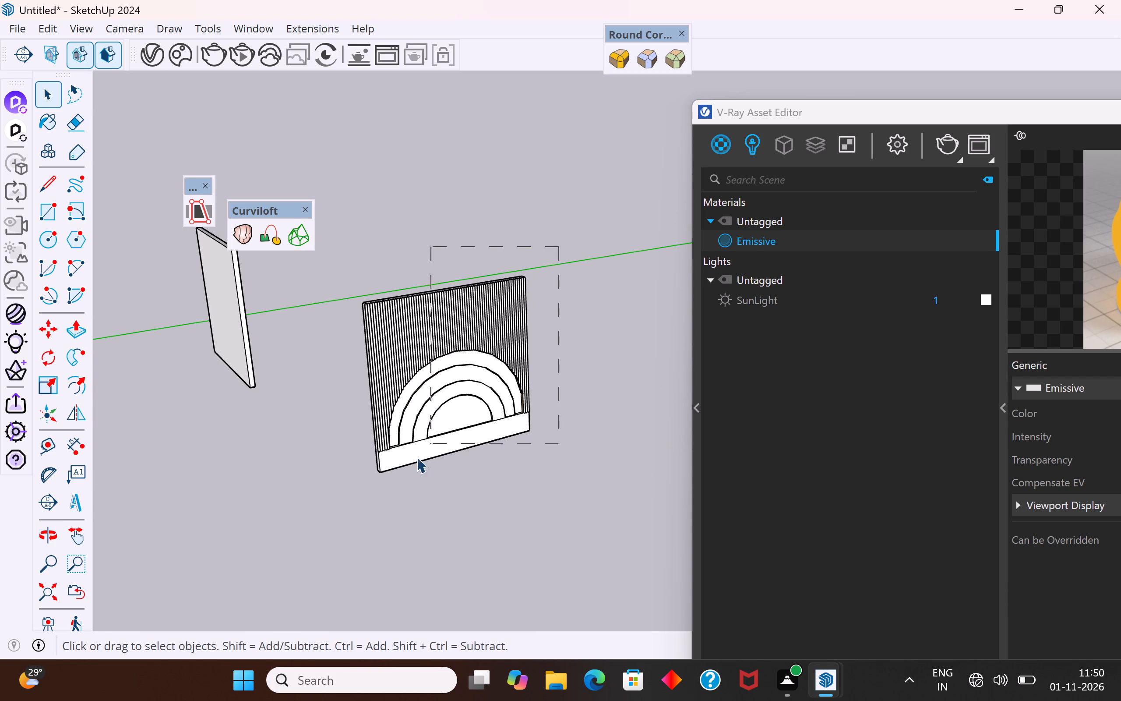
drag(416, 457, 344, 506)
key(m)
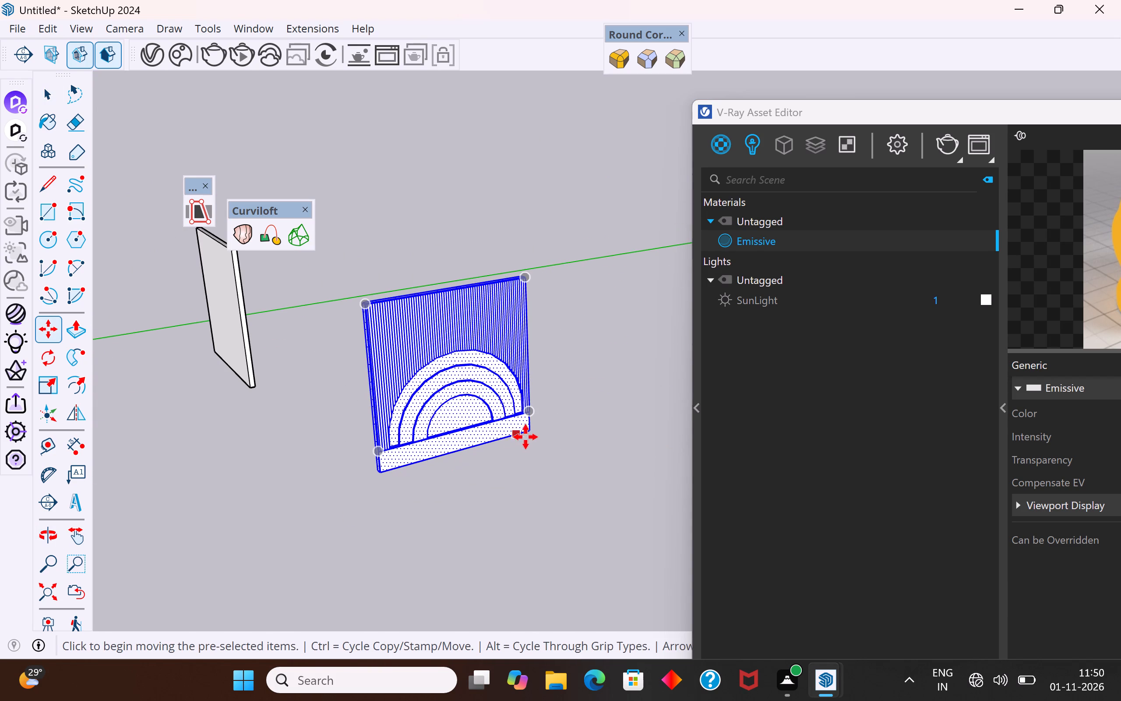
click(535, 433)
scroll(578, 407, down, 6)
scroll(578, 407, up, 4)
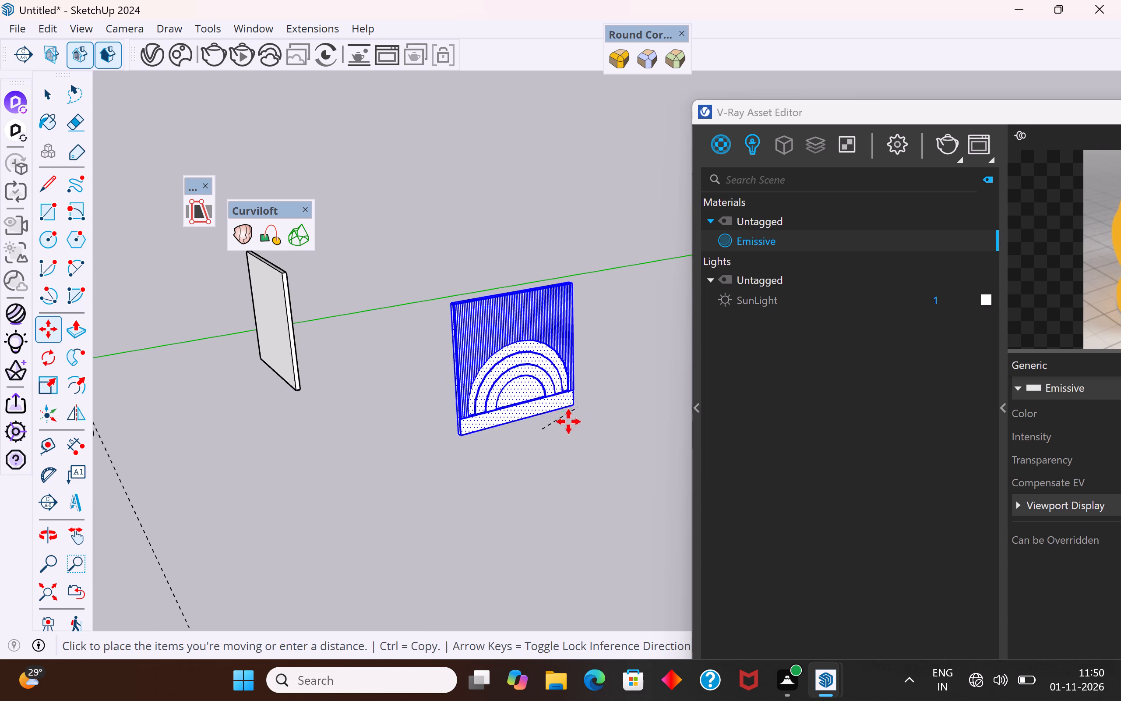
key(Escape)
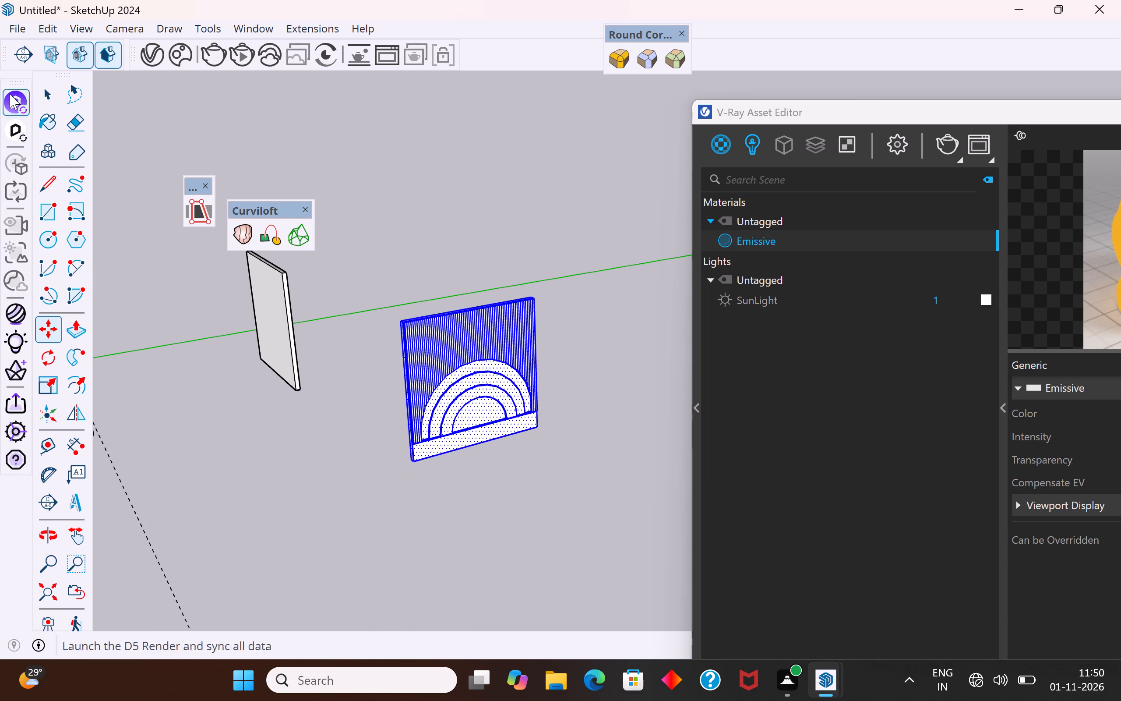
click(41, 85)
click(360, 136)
Create a new Generic V-Ray material for the arch faces.
scroll(445, 444, up, 4)
scroll(488, 407, up, 2)
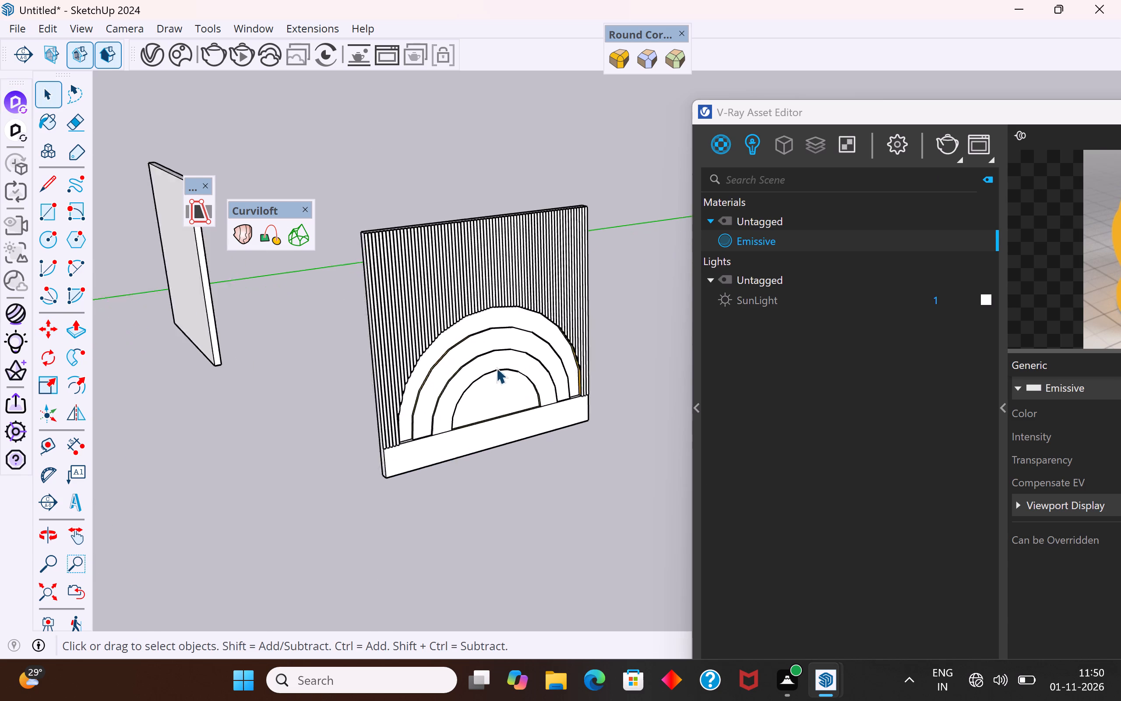
scroll(496, 368, up, 3)
middle_drag(550, 315, 428, 187)
scroll(457, 416, up, 4)
click(523, 438)
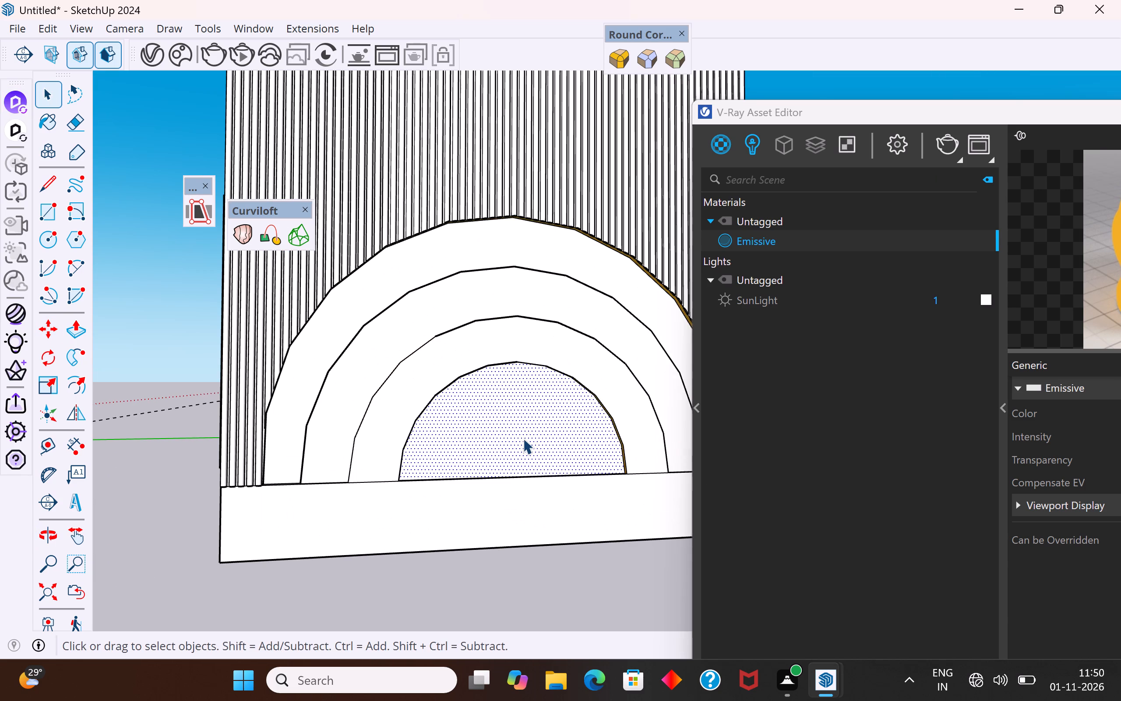
middle_drag(523, 440, 525, 619)
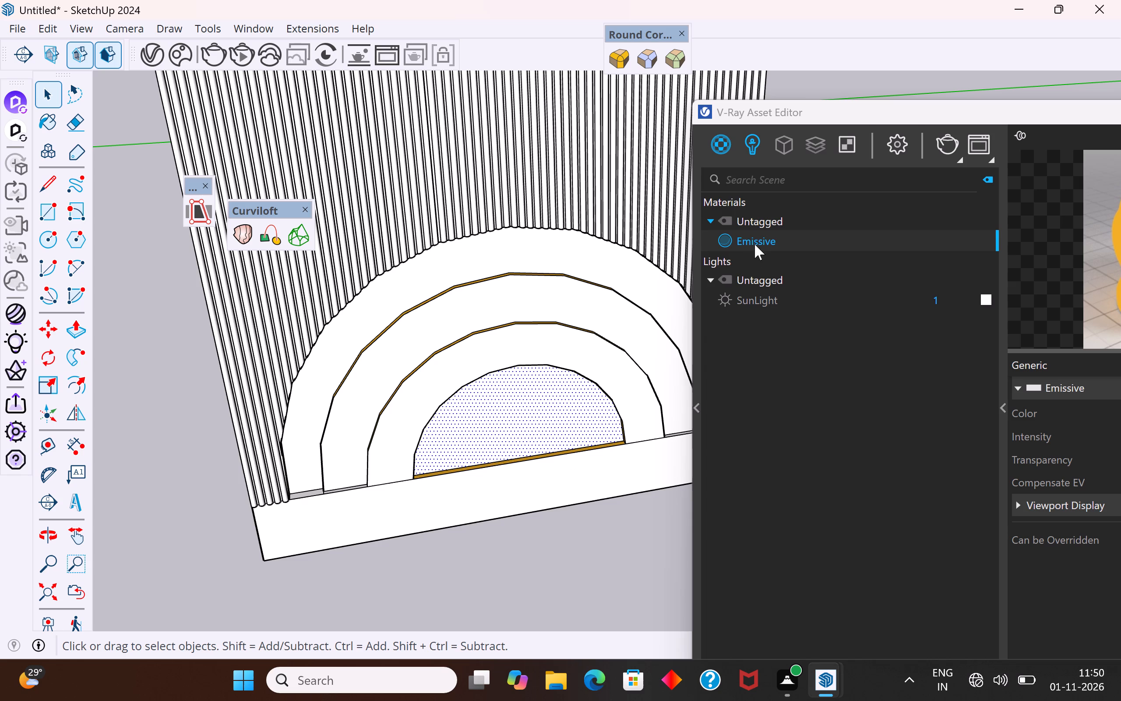
click(766, 418)
click(557, 531)
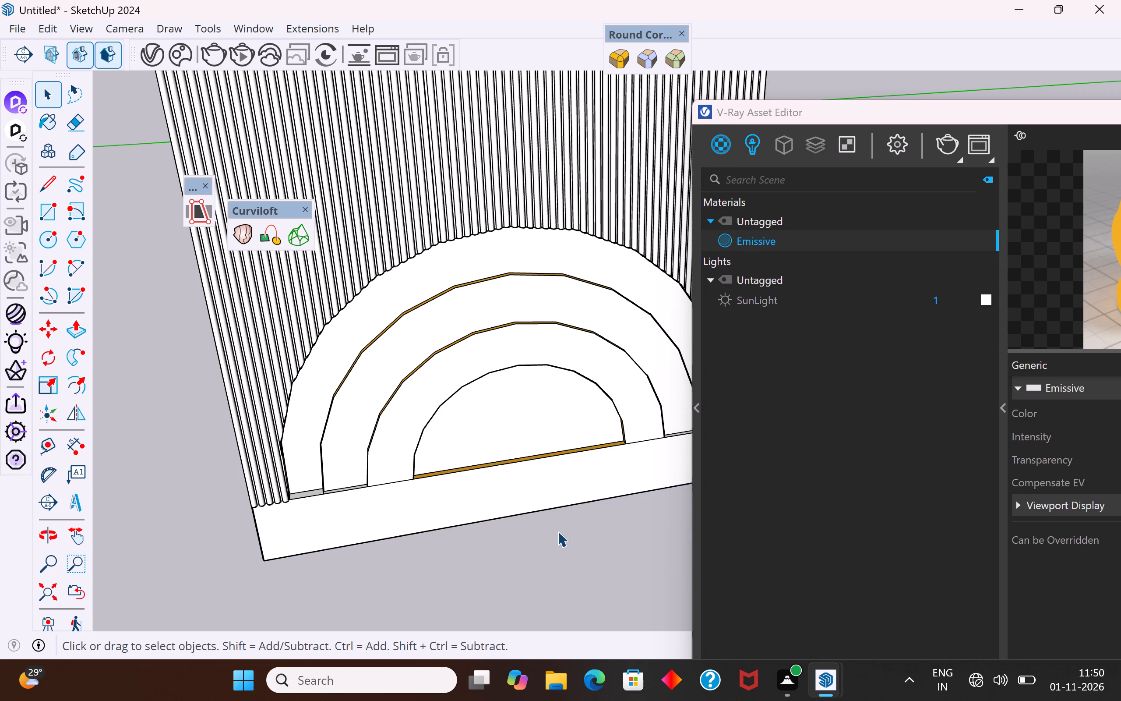
right_click(726, 146)
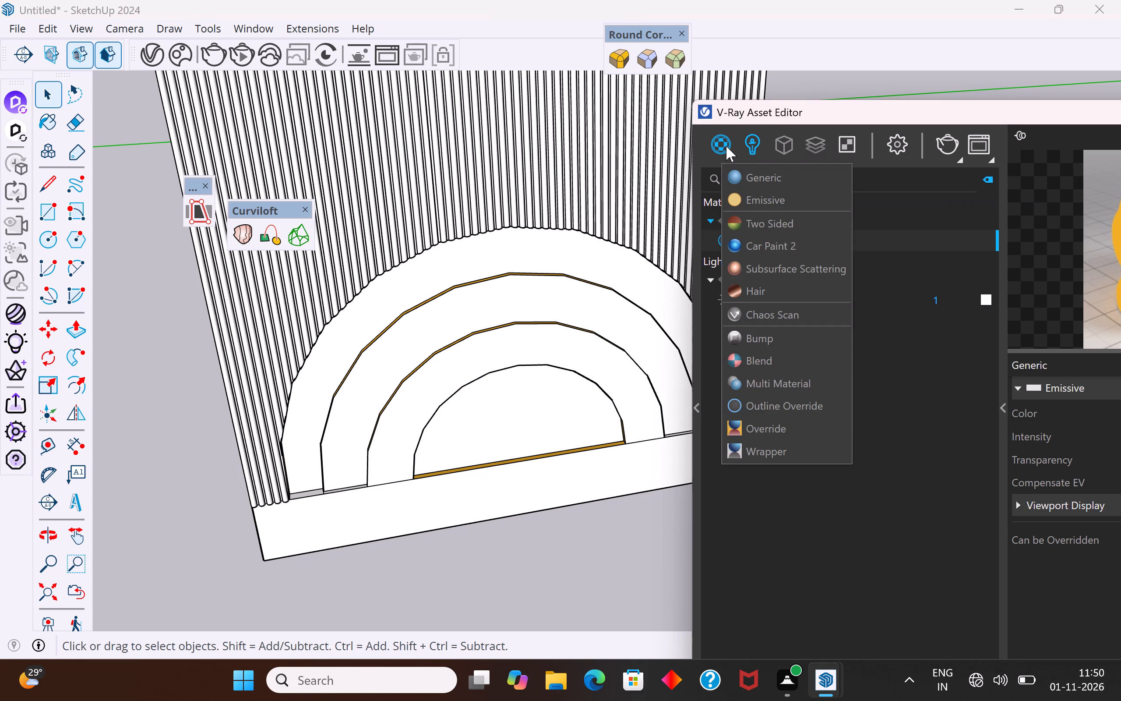
click(755, 184)
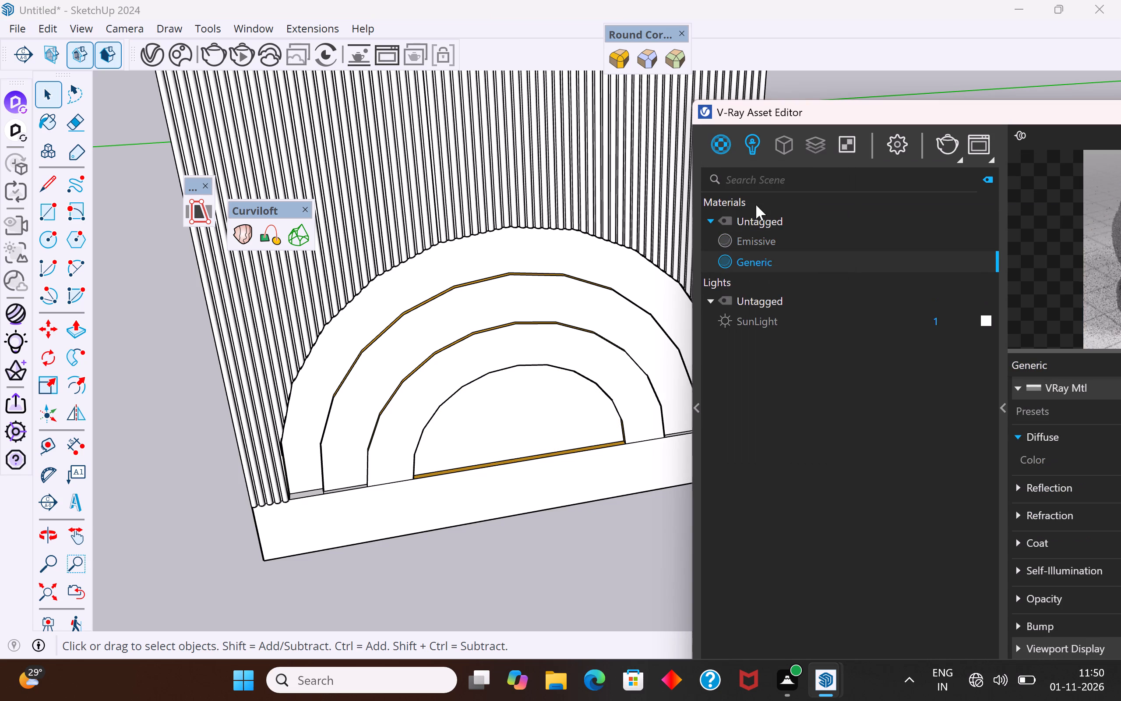
Apply the Generic material to the front face of the innermost semicircle on the back wall.
scroll(445, 469, down, 9)
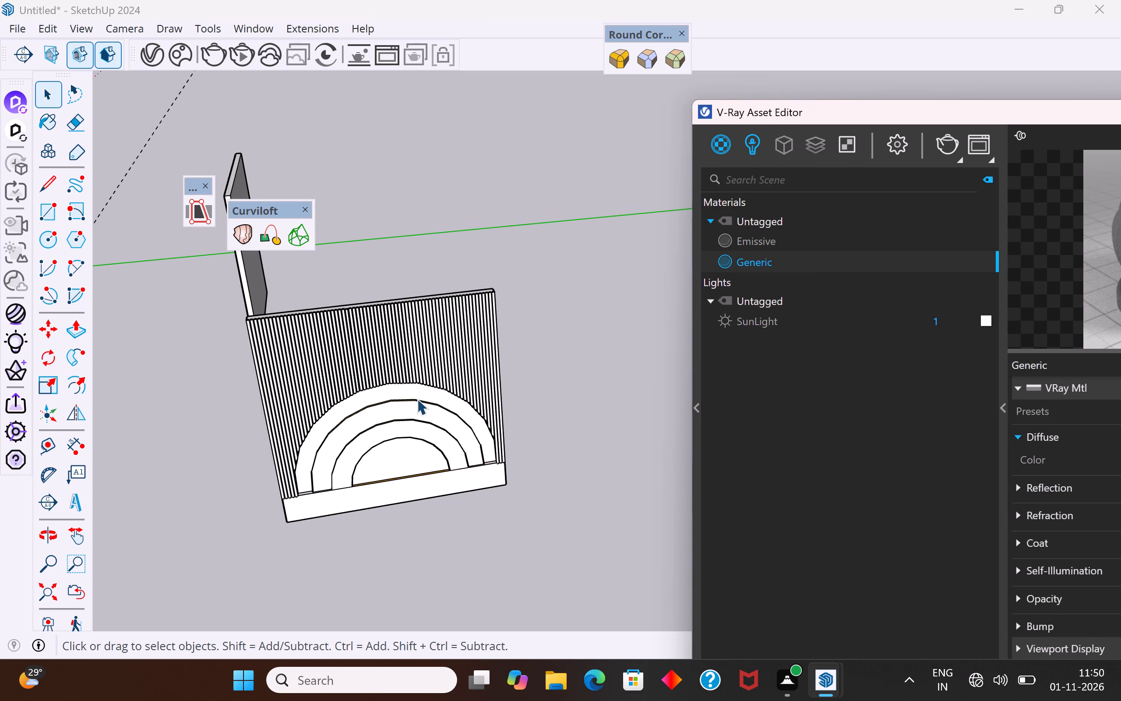
middle_drag(412, 395, 506, 355)
scroll(403, 528, up, 7)
middle_drag(395, 539, 492, 432)
drag(974, 110, 885, 63)
click(410, 447)
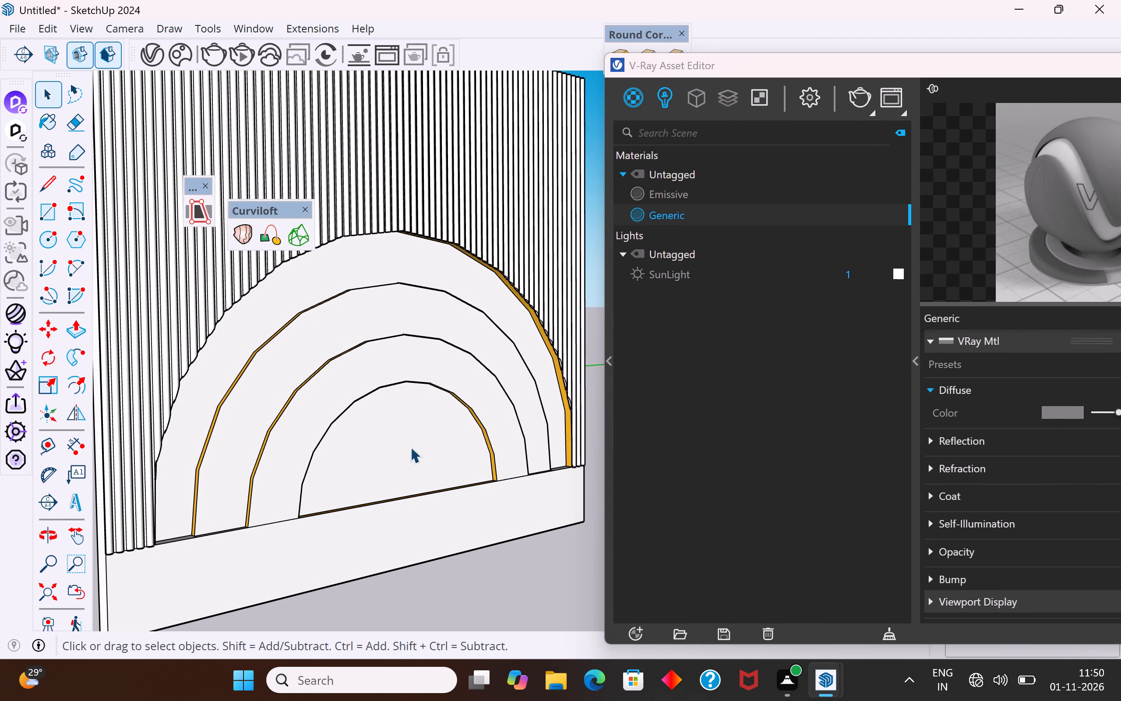
right_click(726, 213)
click(760, 253)
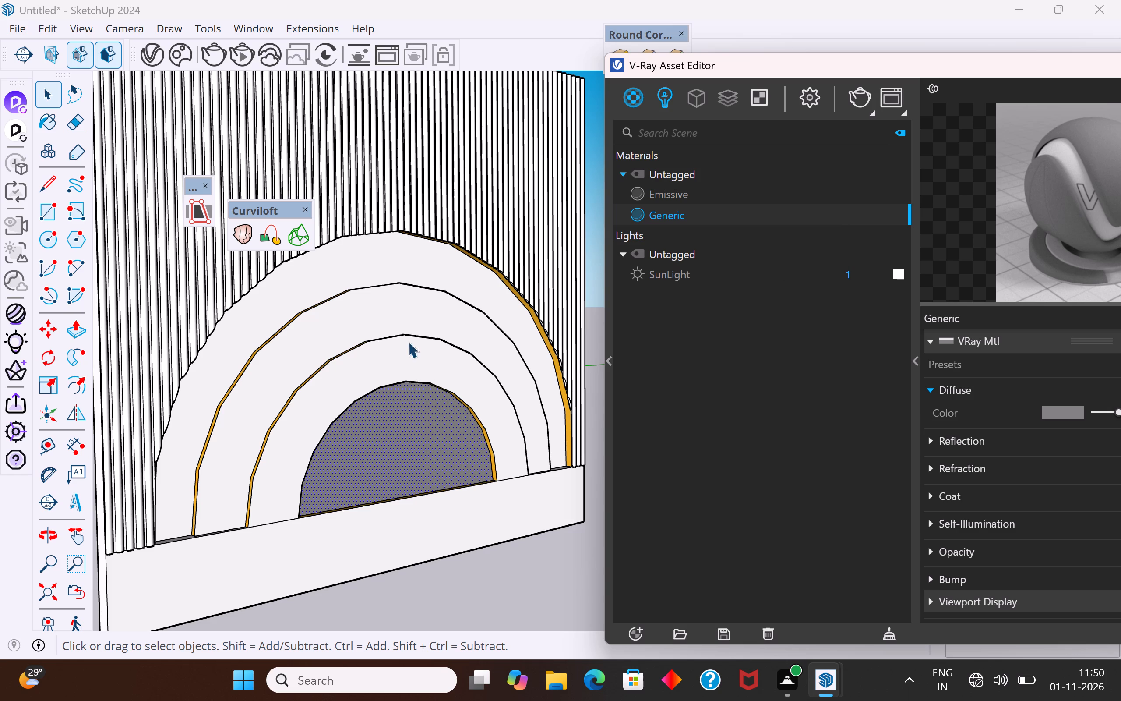
Apply the Generic material to the front faces of the three arch bands surrounding the innermost semicircle.
click(395, 303)
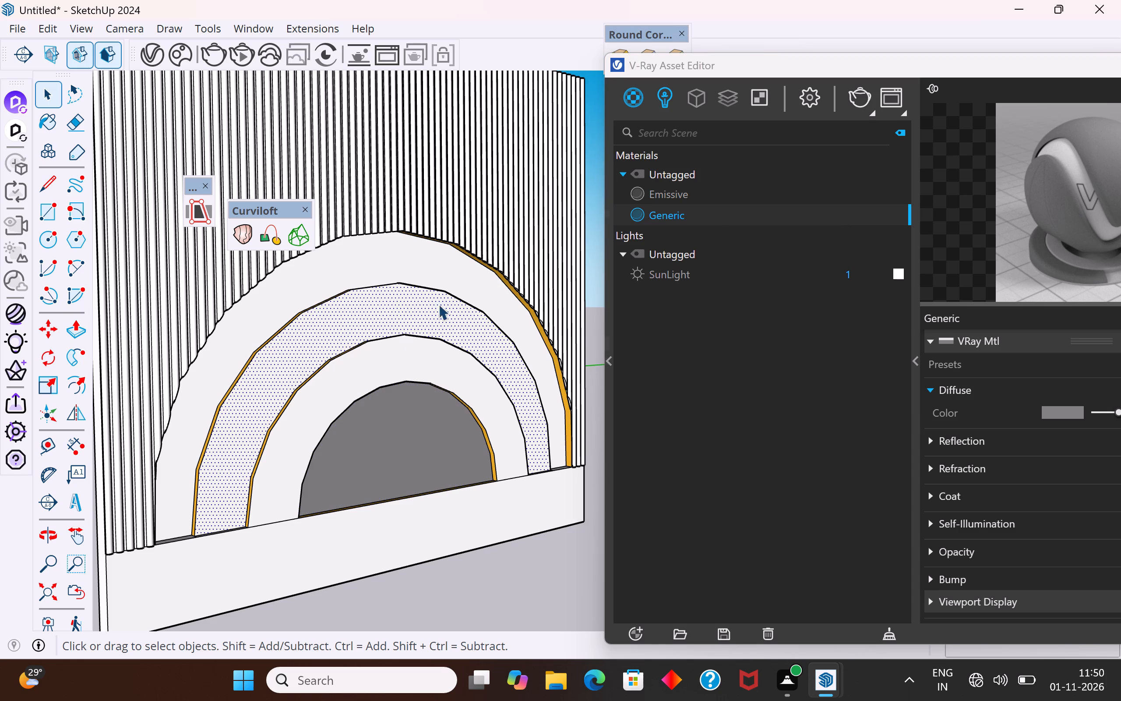
right_click(718, 219)
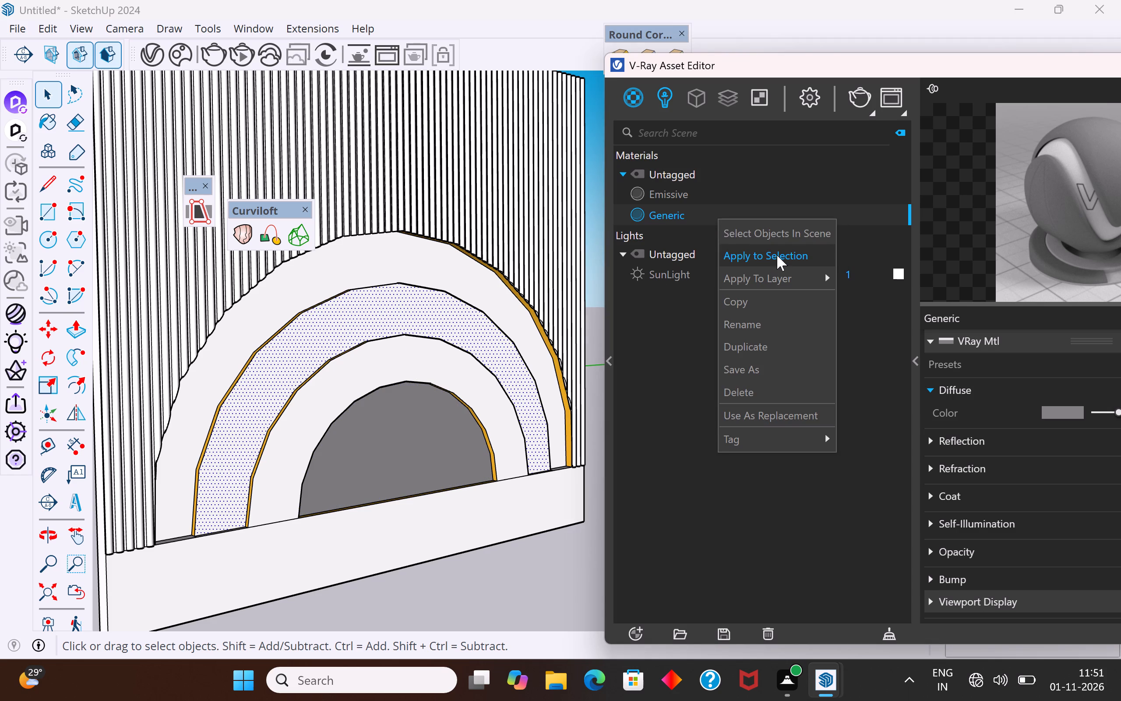
click(777, 255)
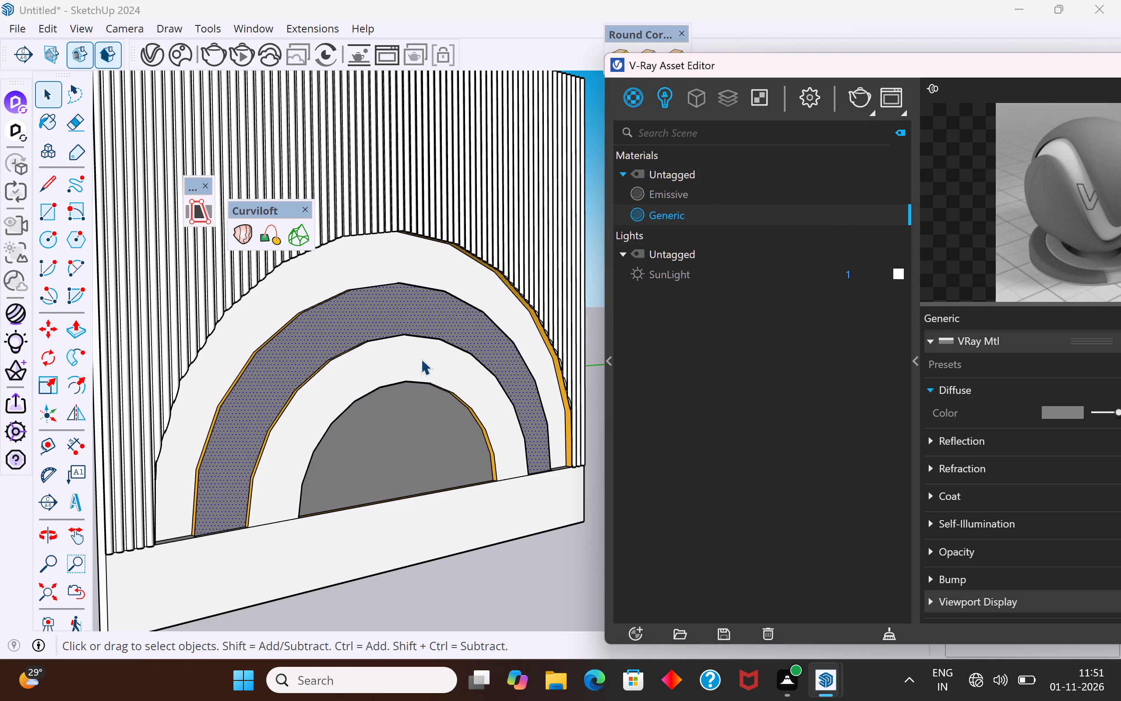
click(421, 359)
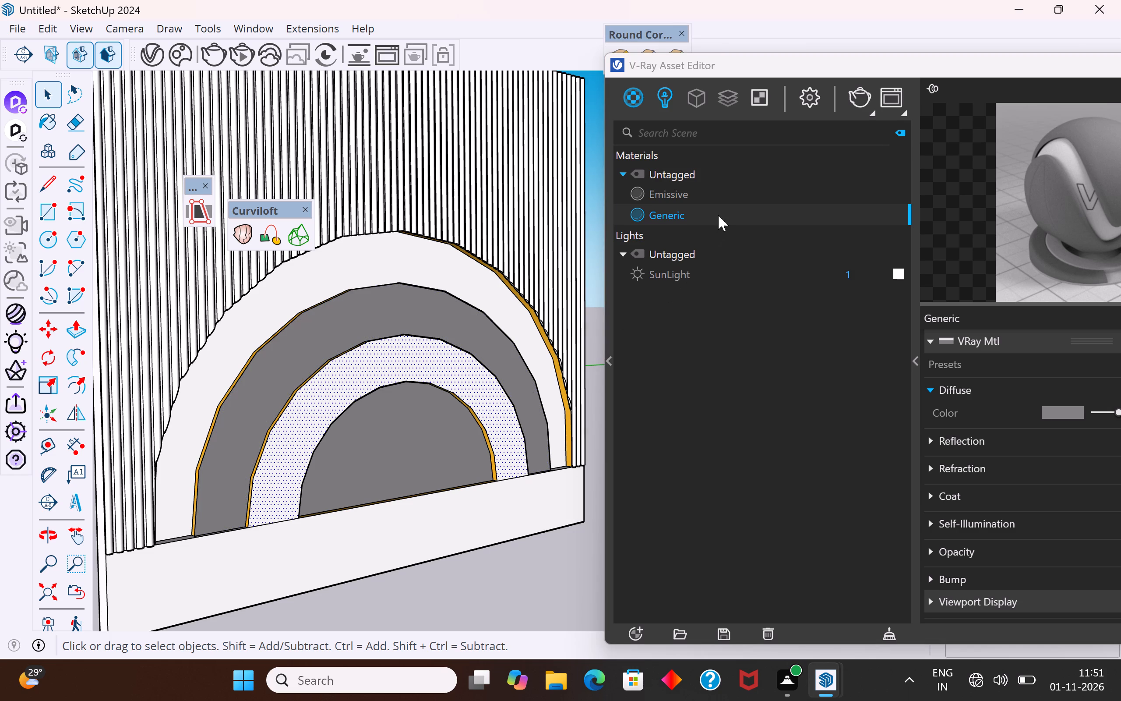
right_click(718, 215)
click(757, 254)
click(431, 270)
right_click(431, 270)
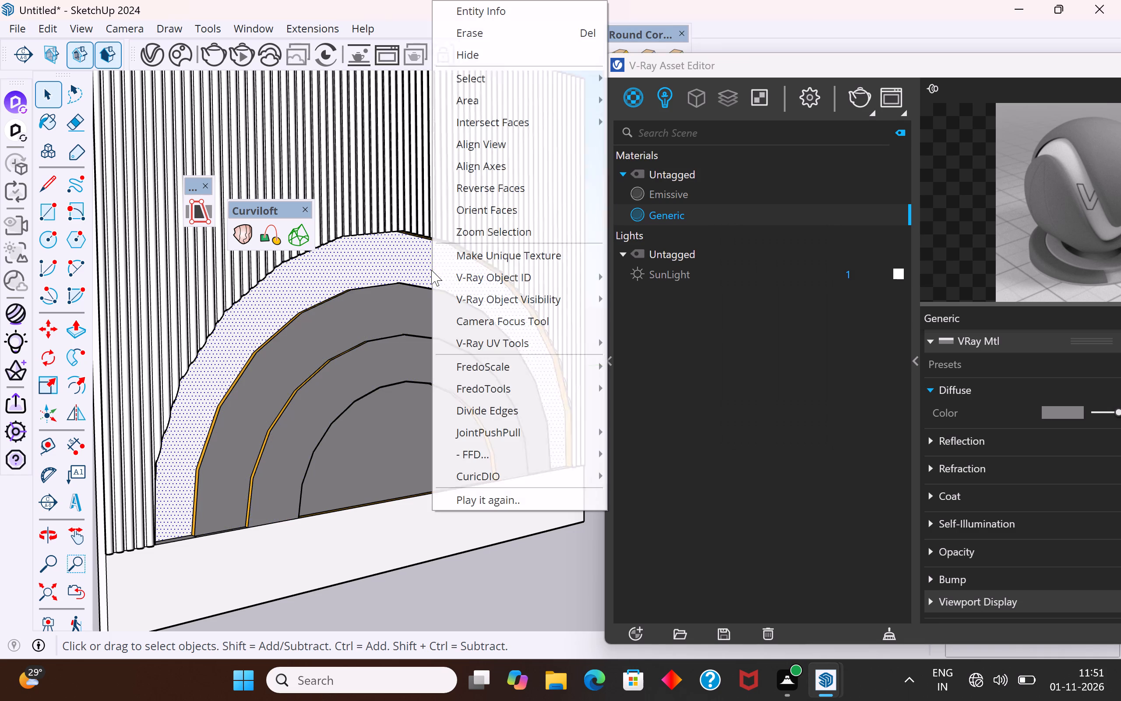
right_click(690, 216)
click(729, 251)
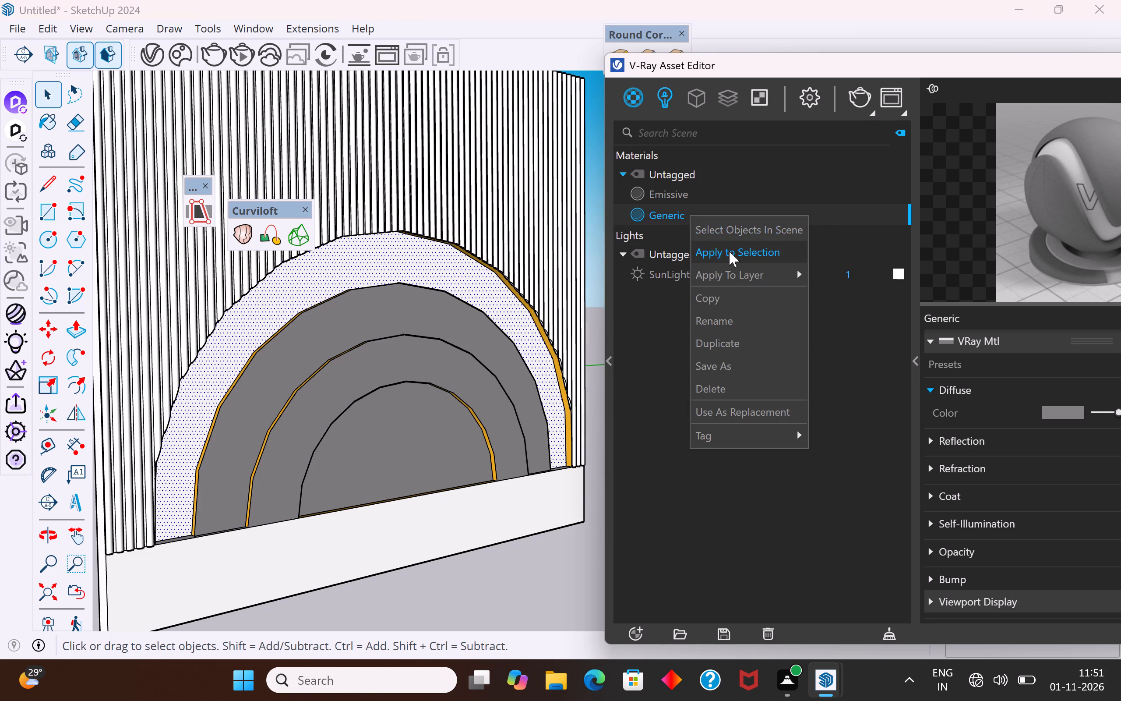
scroll(353, 498, down, 4)
click(399, 565)
Load the marble image "images (1)" from the sketch up reference folder as the Generic material's diffuse colour bitmap.
middle_drag(492, 485, 331, 465)
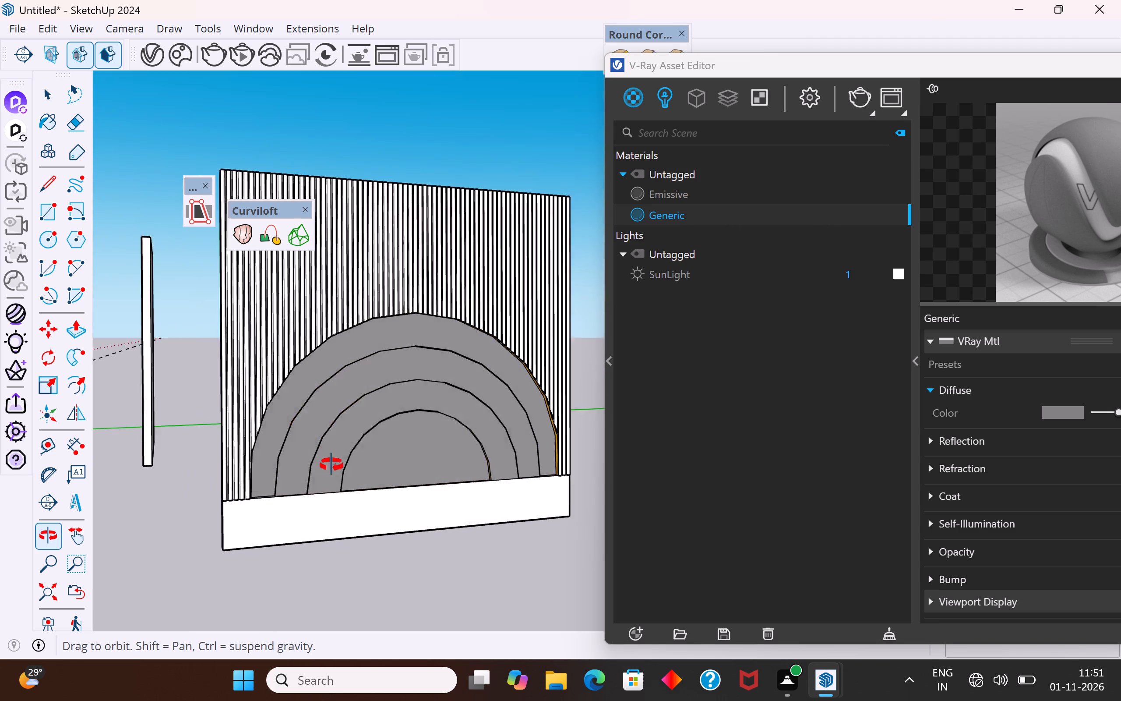
middle_drag(331, 465, 528, 481)
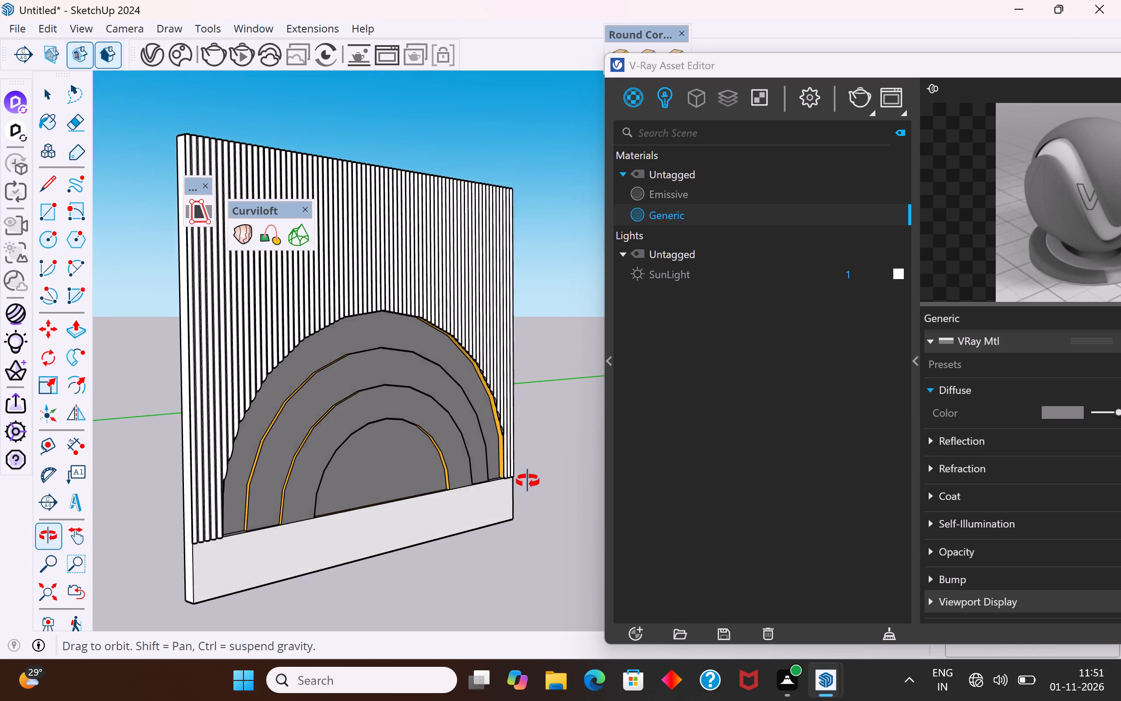
middle_drag(528, 481, 437, 457)
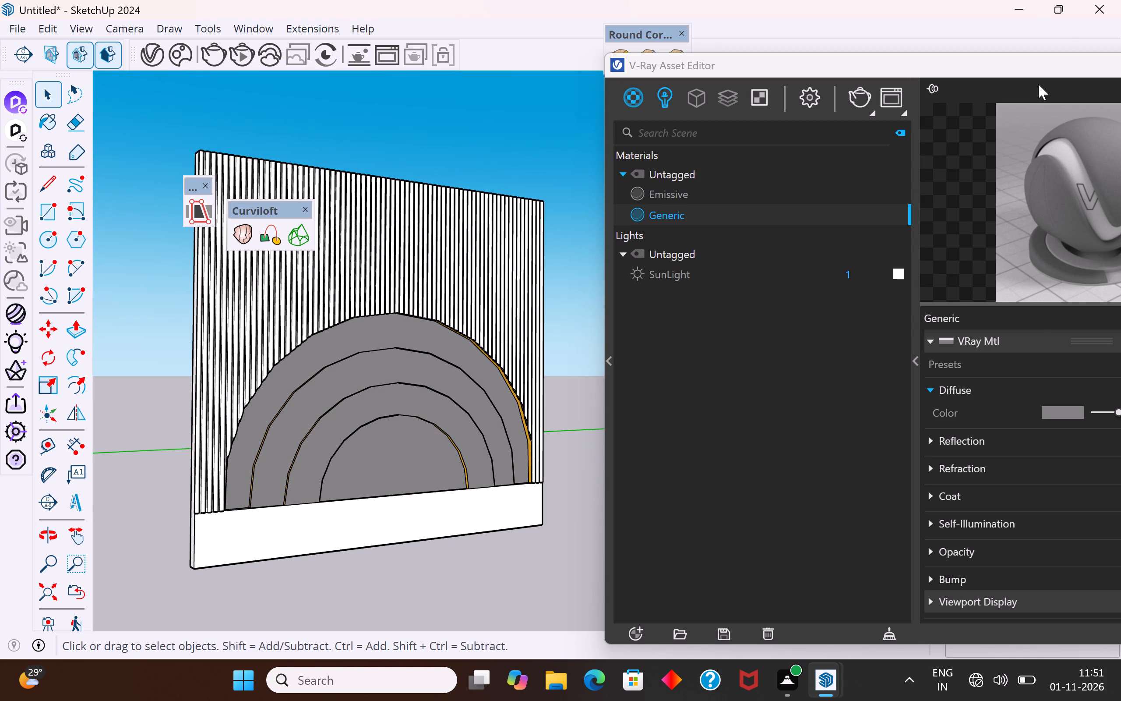
drag(1061, 66, 779, 44)
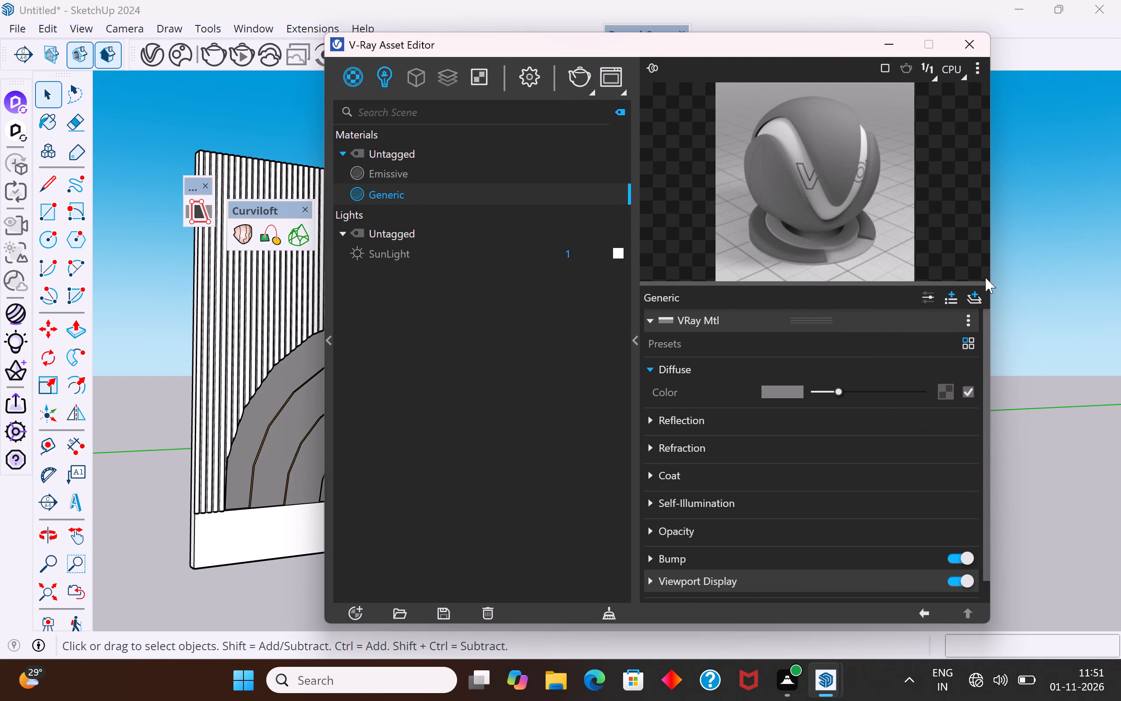
click(943, 390)
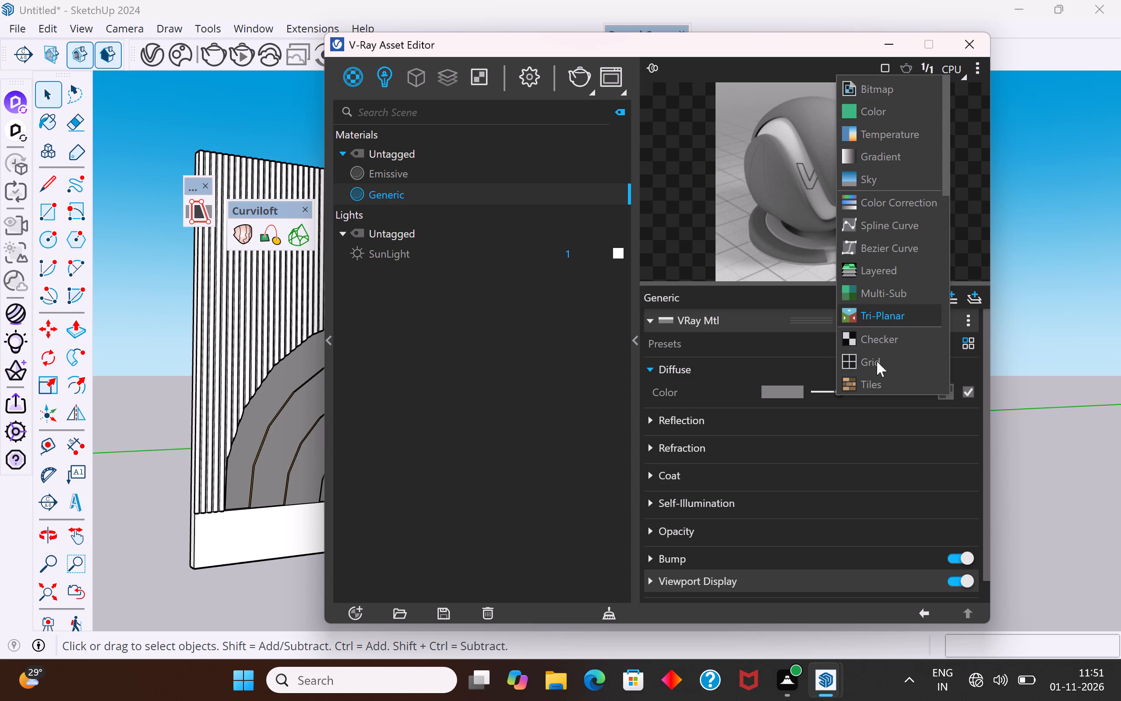
click(879, 88)
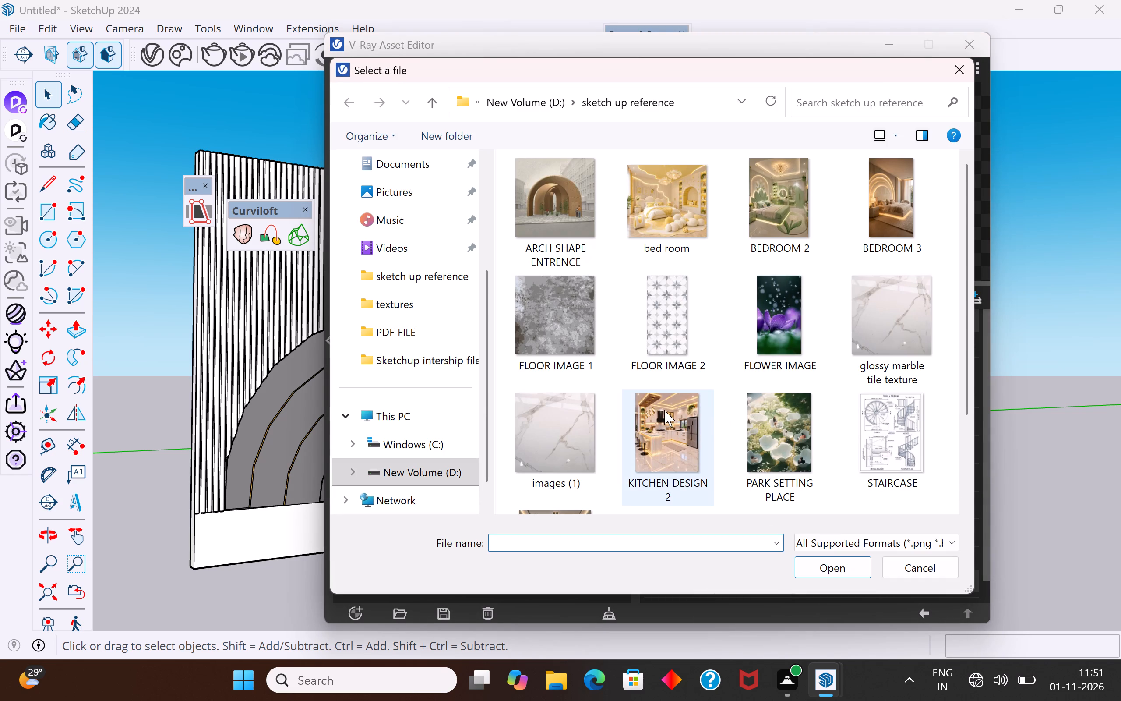
scroll(564, 437, down, 1)
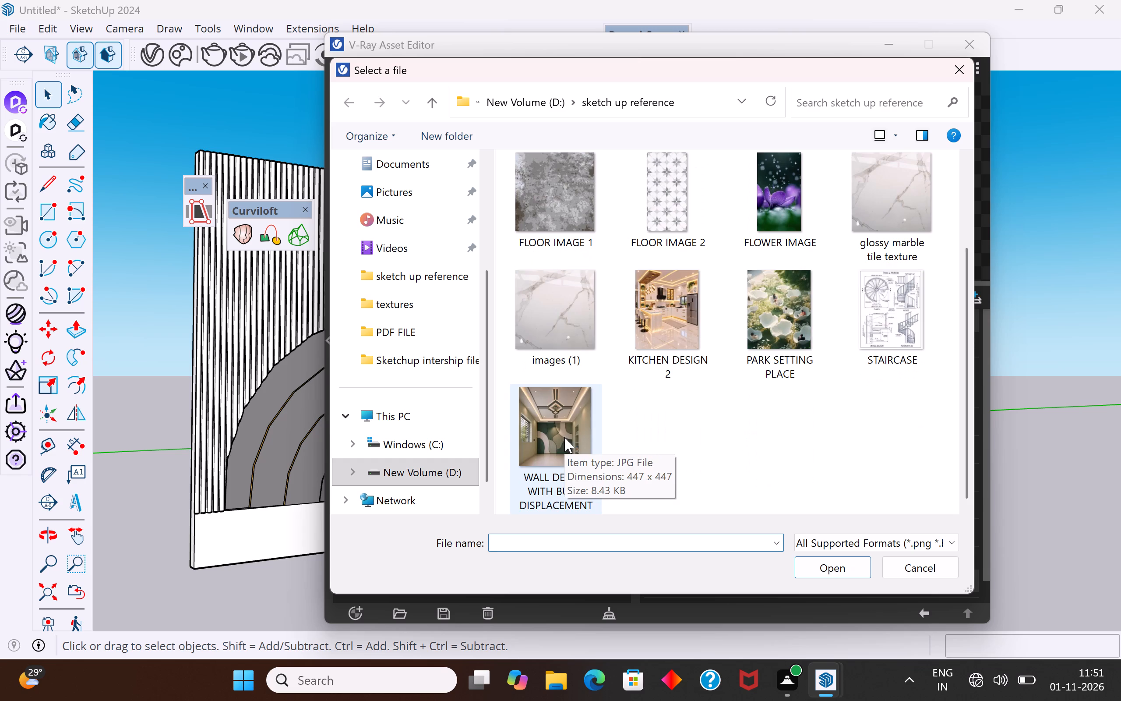
scroll(564, 437, down, 1)
click(550, 343)
click(829, 567)
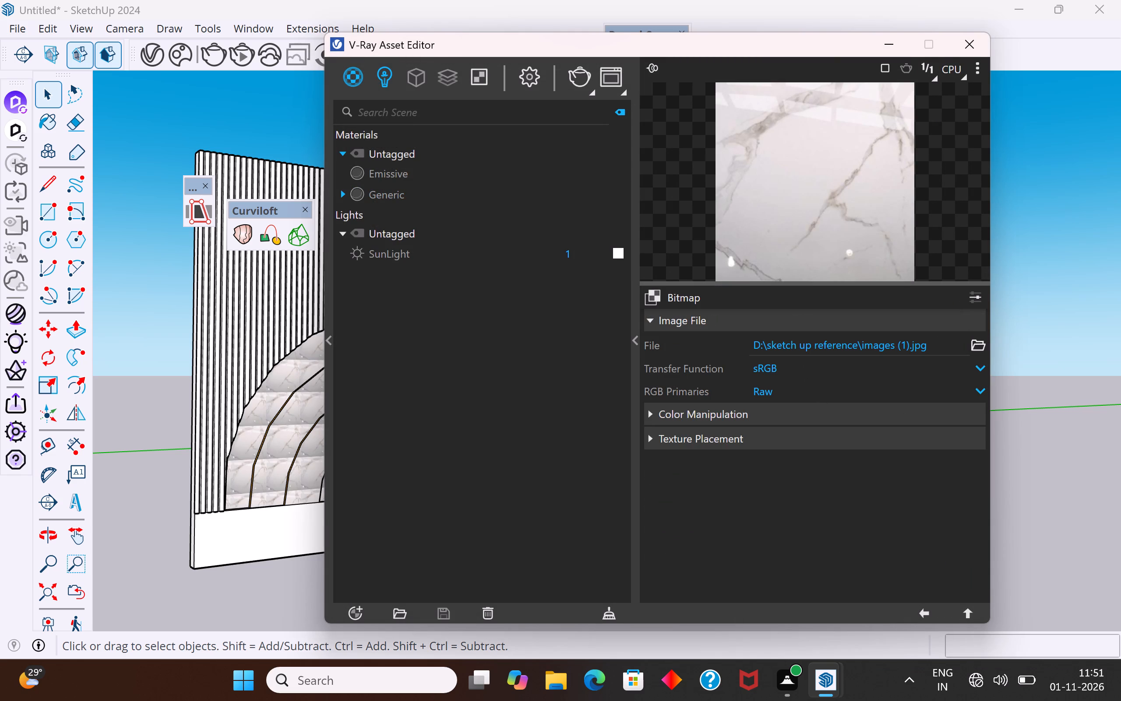
Apply the Generic marble material to the current selection.
click(459, 191)
right_click(459, 191)
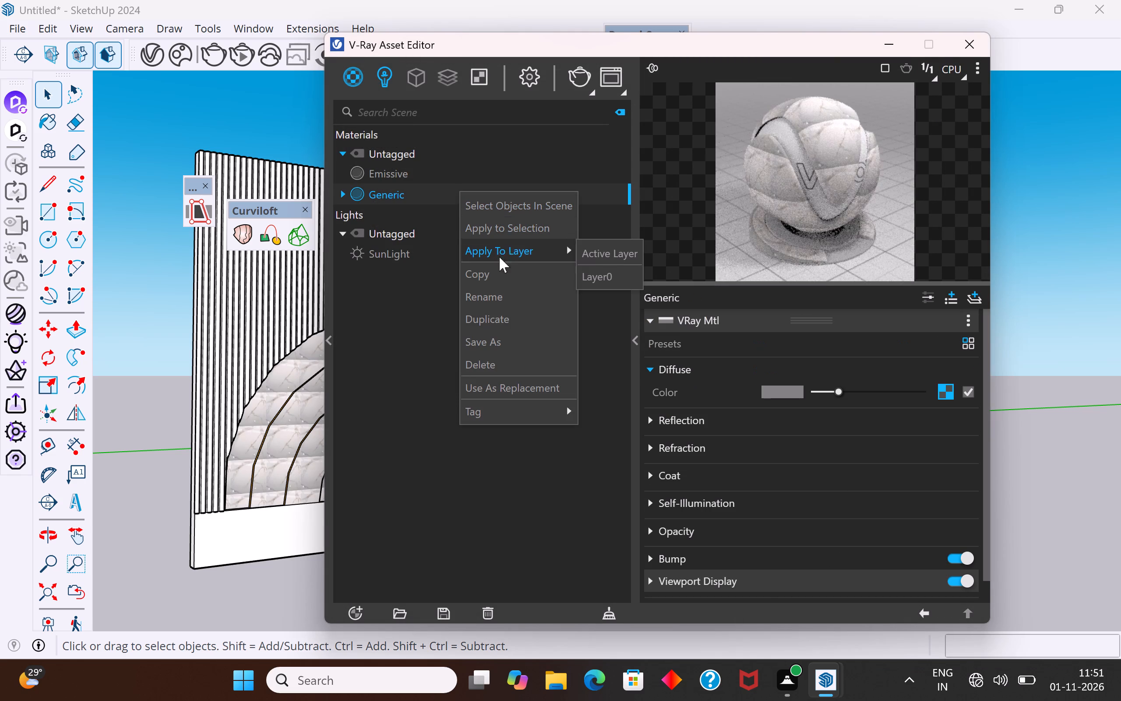
click(517, 236)
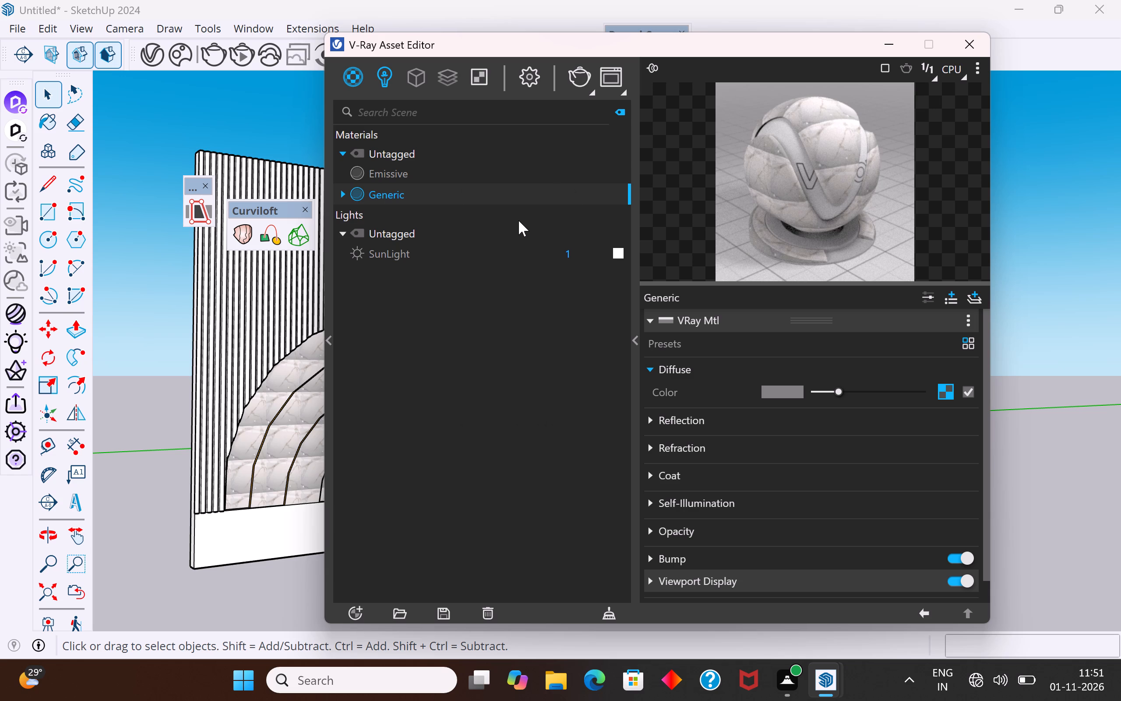
Bring up the V-Ray Utilities and fit the marble texture to the innermost semicircle's front face with the box-style fit projection.
drag(644, 55, 1007, 159)
click(396, 452)
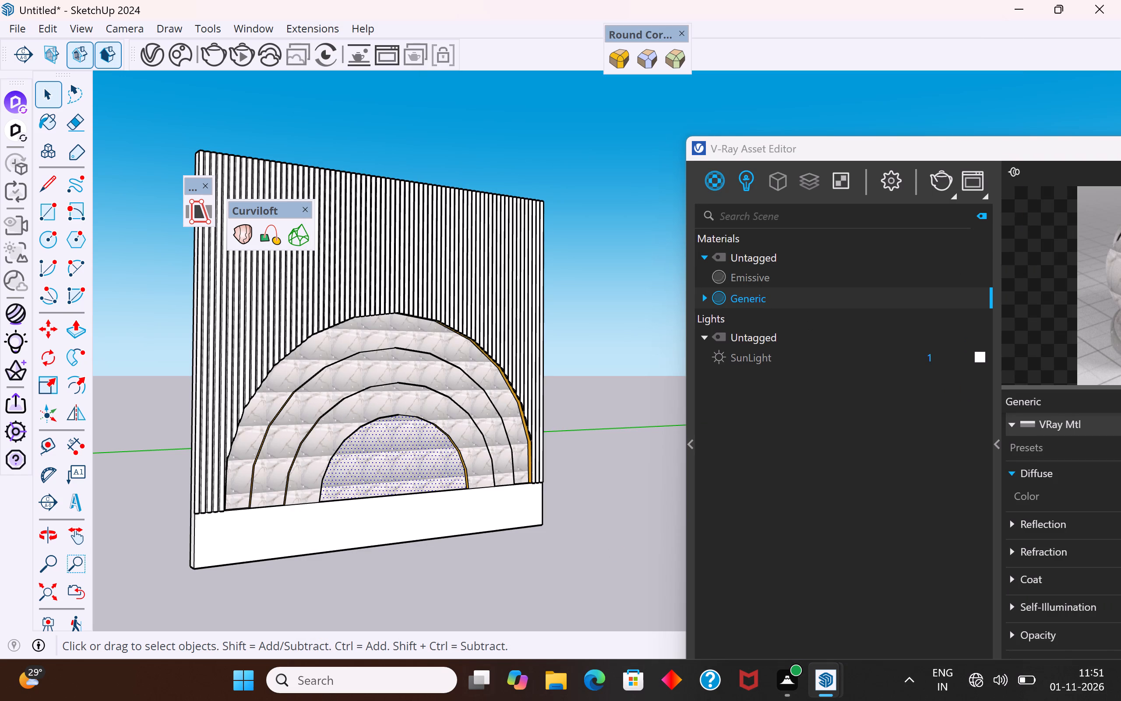
right_click(869, 50)
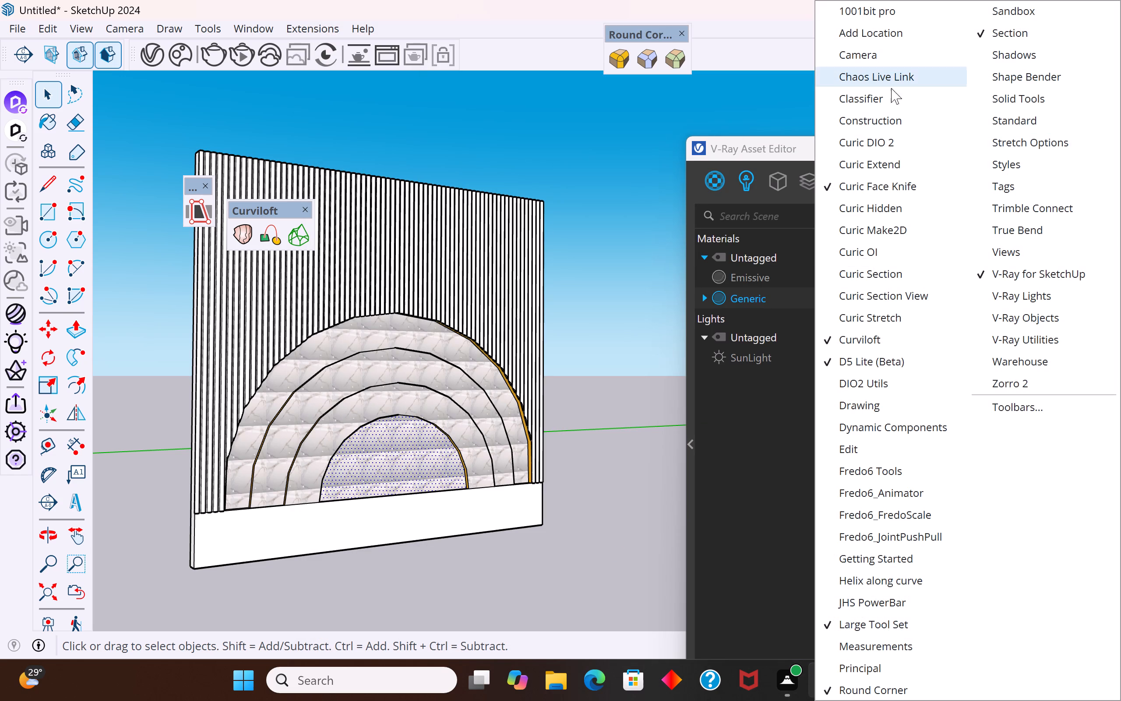
click(975, 337)
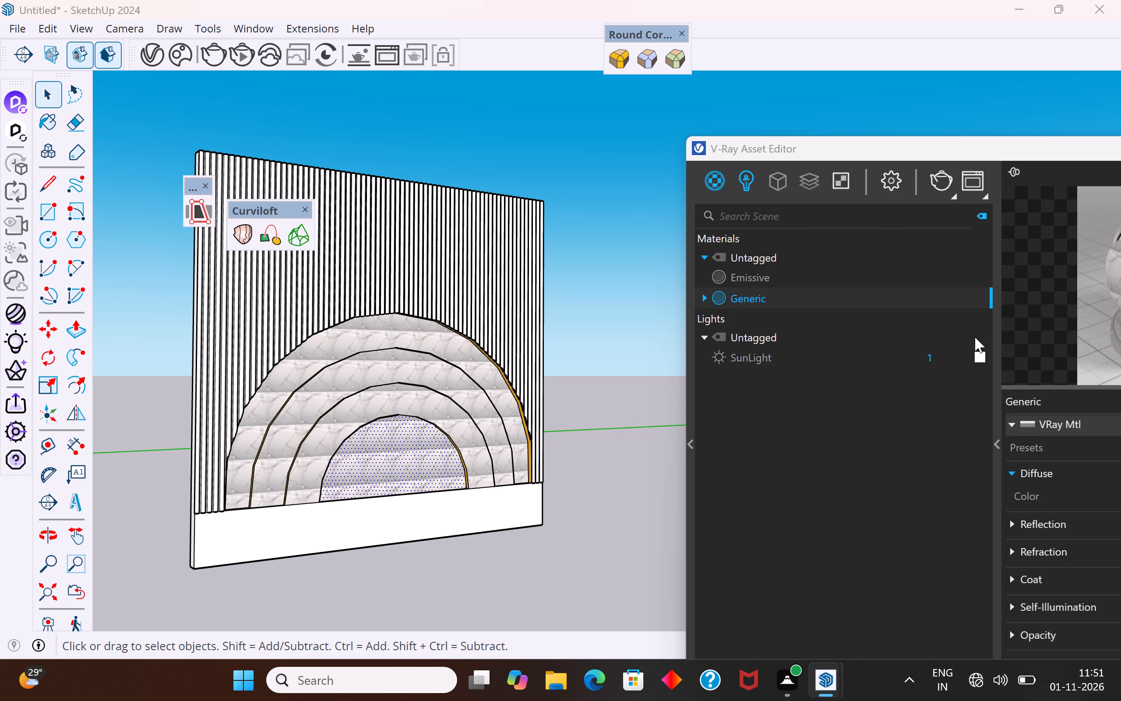
click(362, 128)
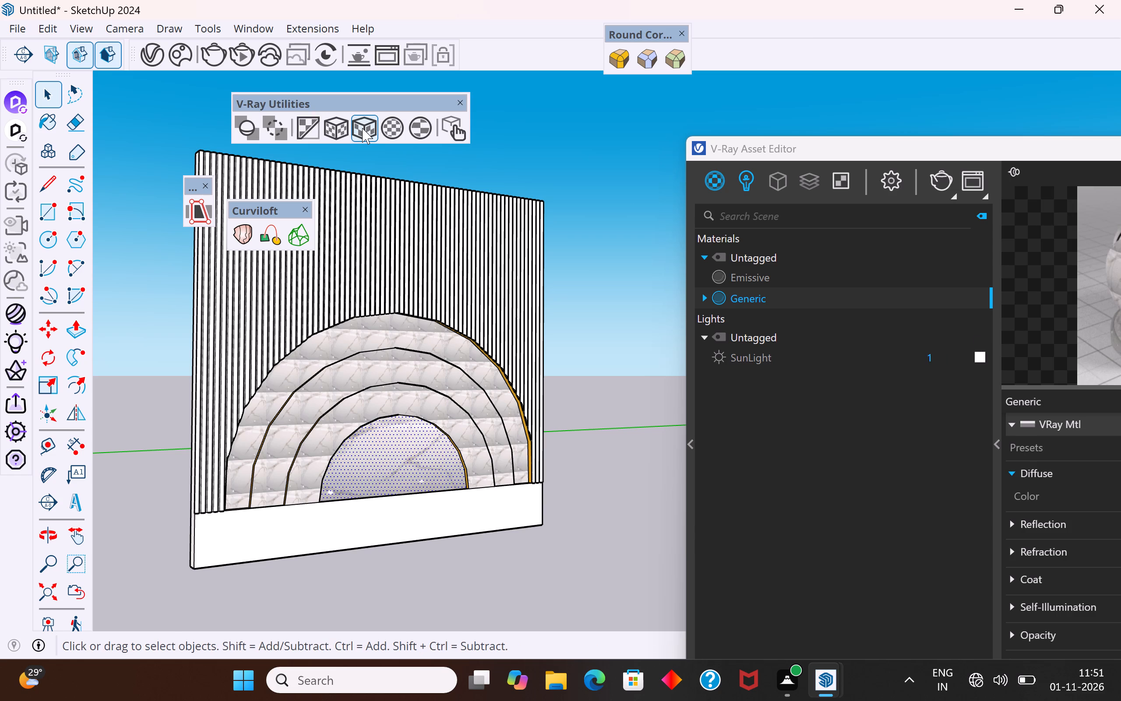
click(661, 526)
Fit the marble texture to each of the three surrounding arch bands with the same V-Ray fit projection.
click(406, 395)
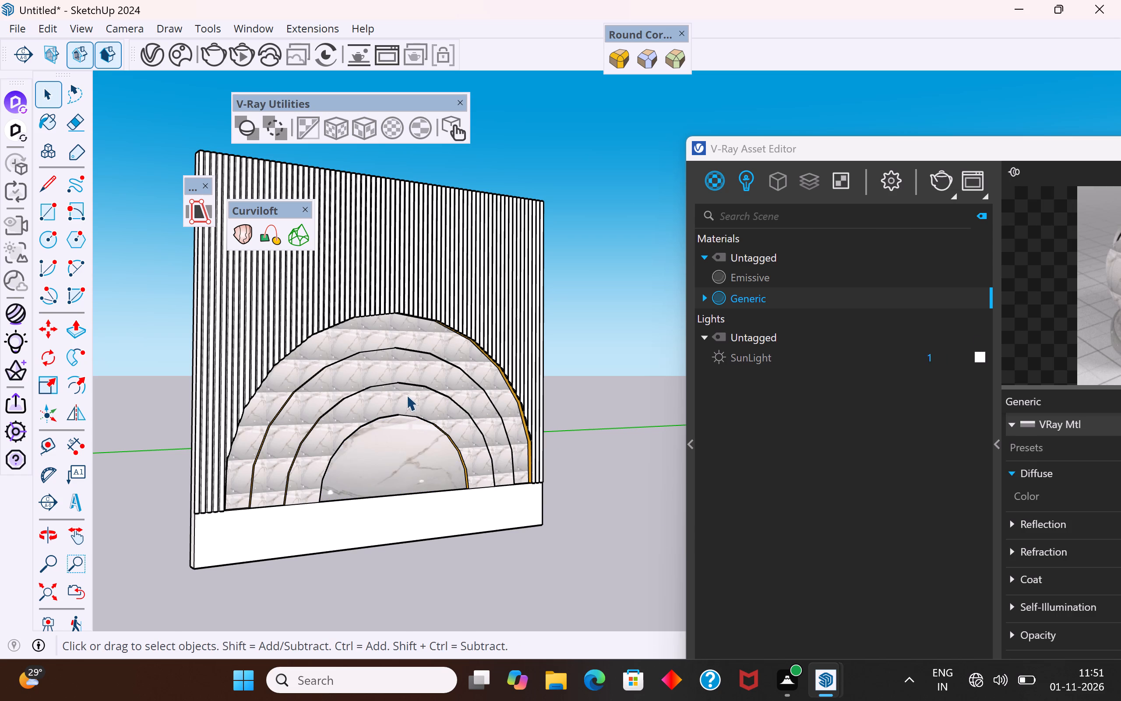
click(351, 135)
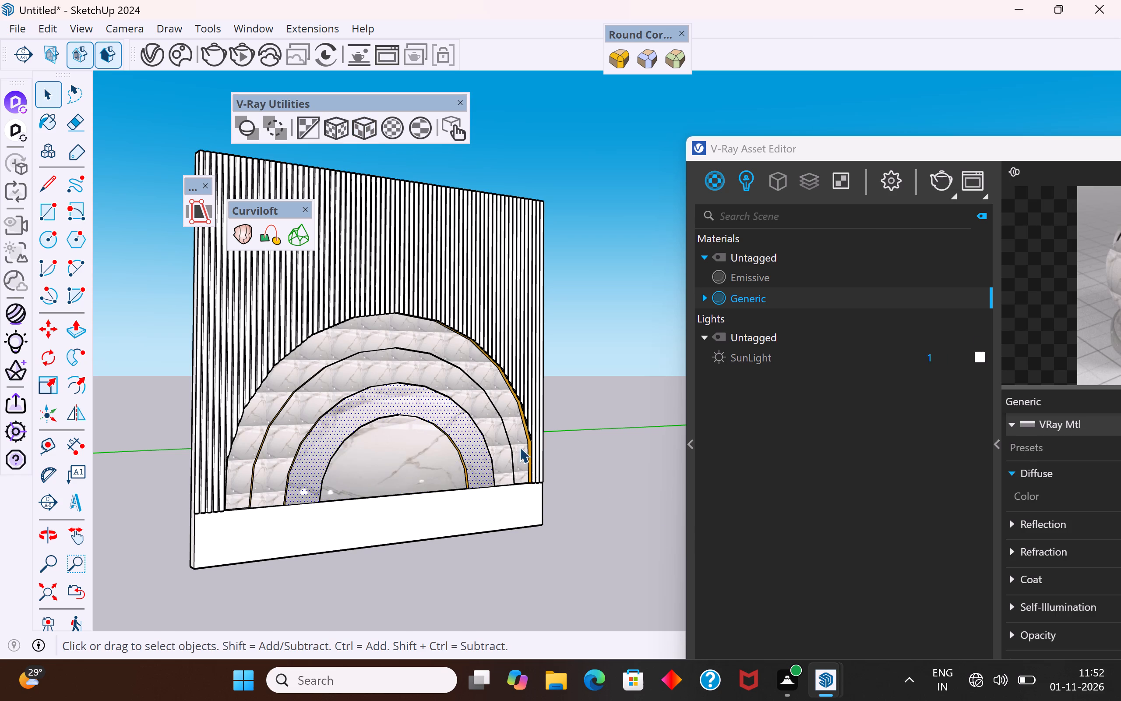
click(611, 524)
click(472, 396)
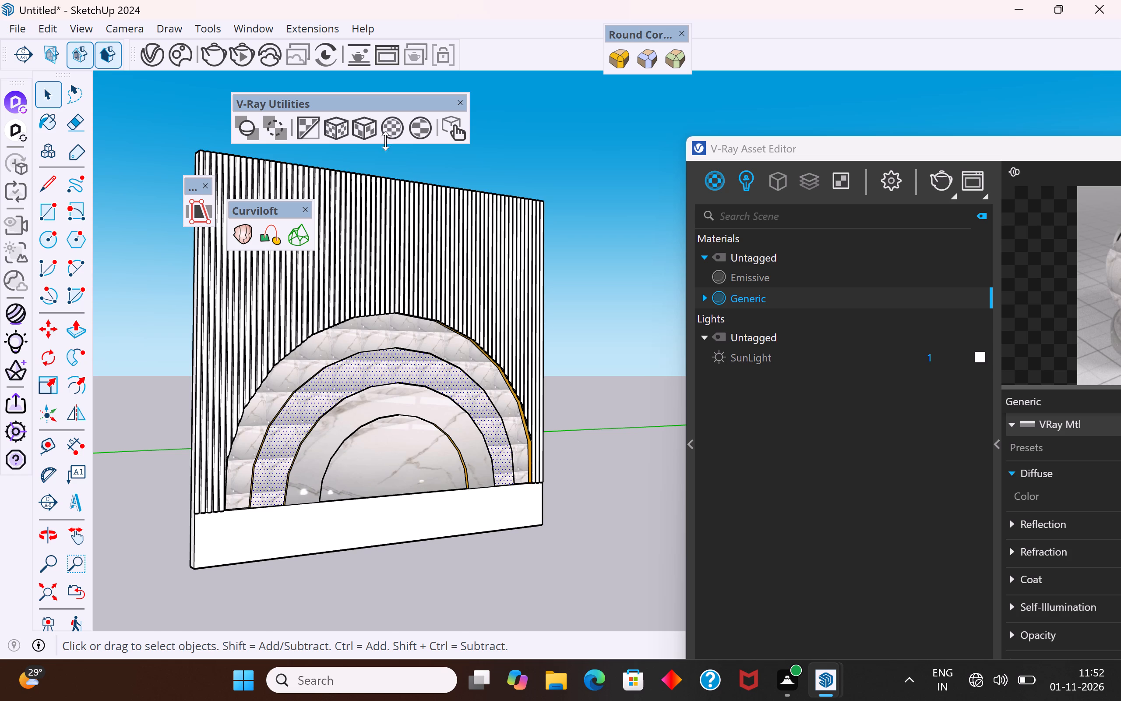
click(364, 130)
click(594, 481)
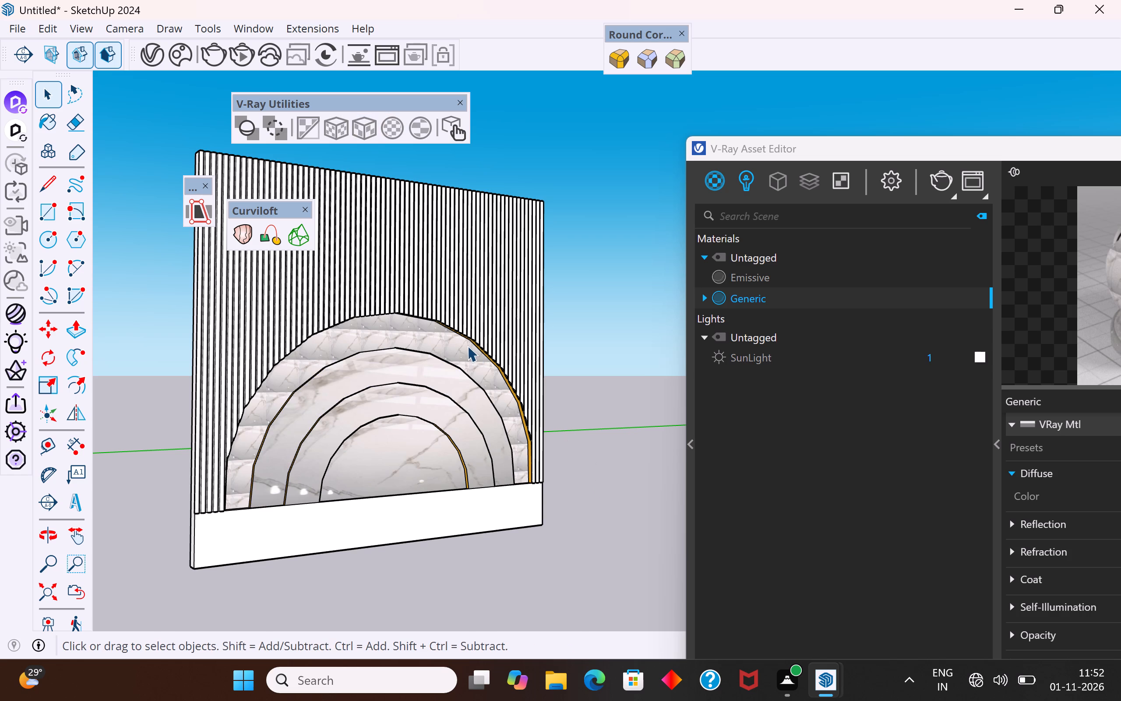
click(467, 346)
click(374, 129)
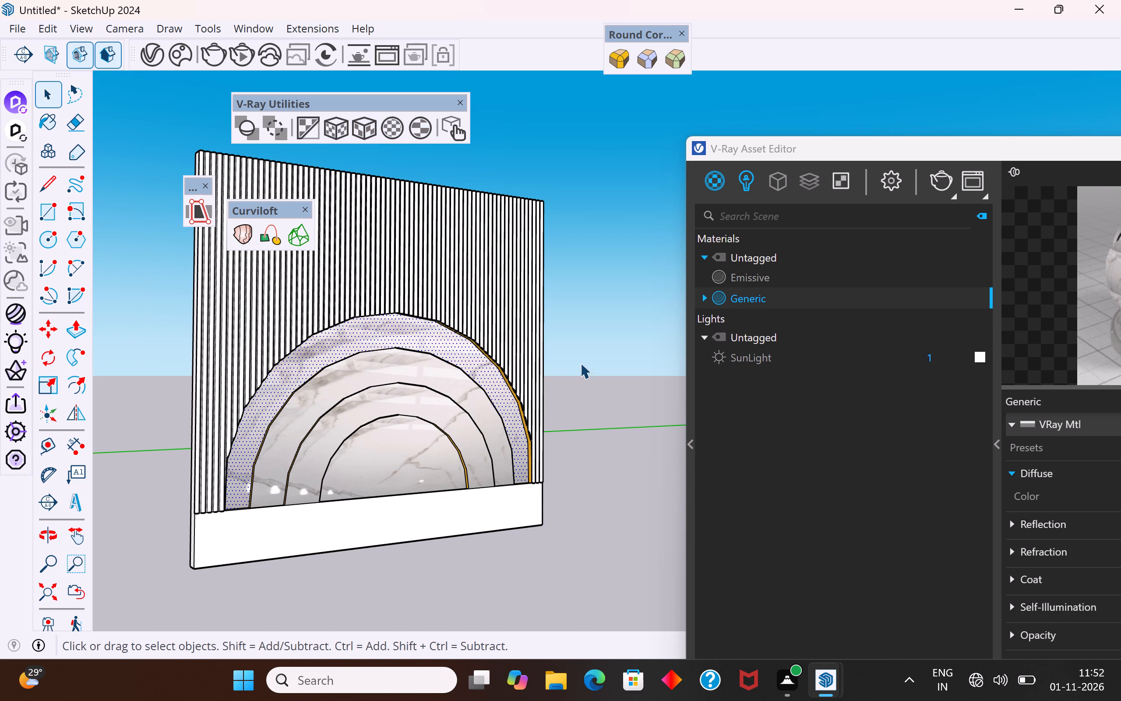
click(625, 443)
Examine the marble veining across the semicircle and arch bands from several angles and distances.
middle_drag(584, 591, 390, 602)
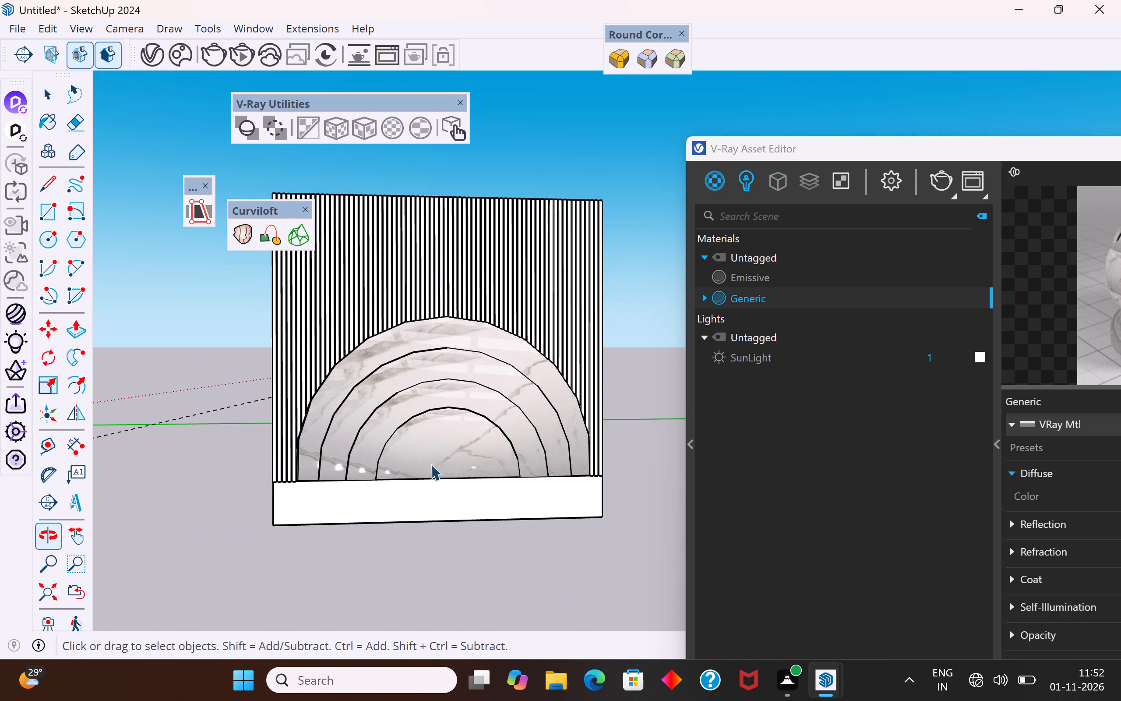
scroll(448, 386, up, 8)
middle_drag(458, 458, 651, 490)
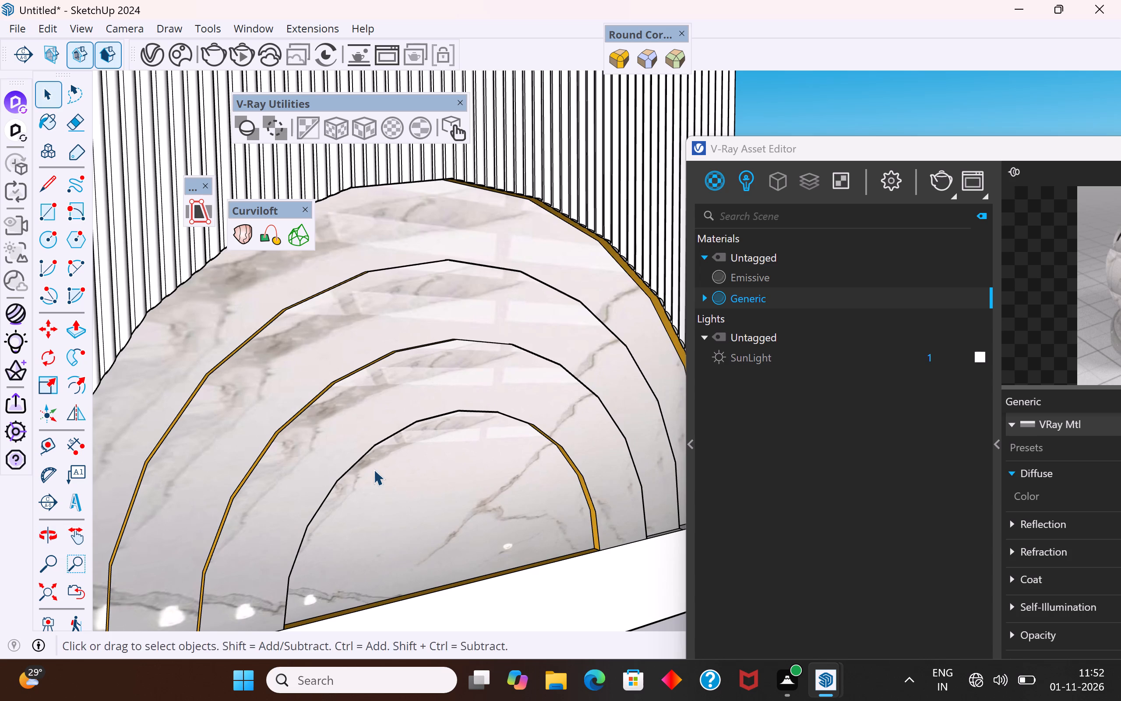
middle_drag(375, 469, 379, 500)
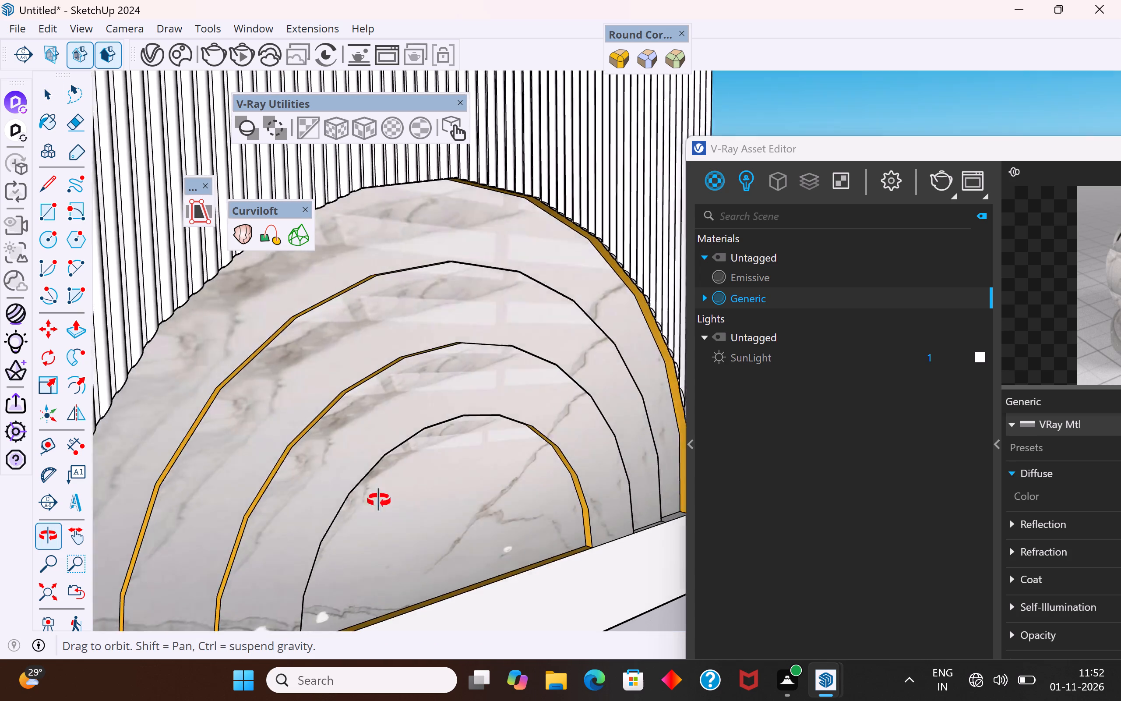
middle_drag(379, 500, 333, 524)
scroll(363, 379, down, 10)
middle_drag(470, 397, 323, 375)
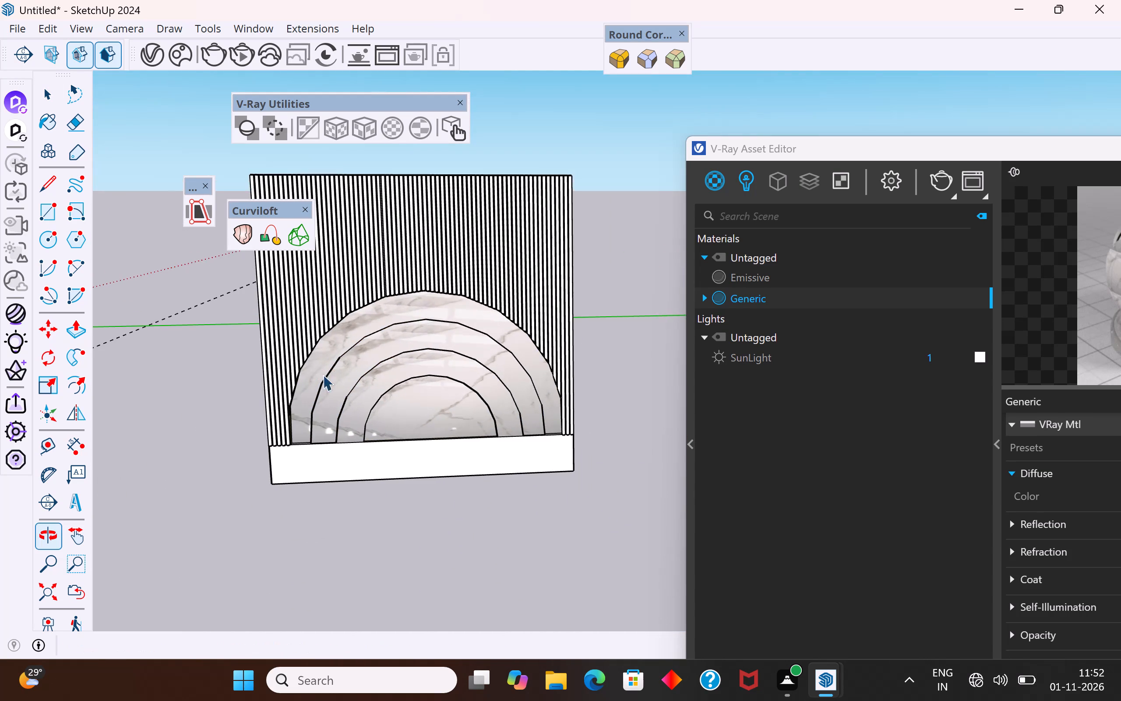
scroll(419, 367, up, 11)
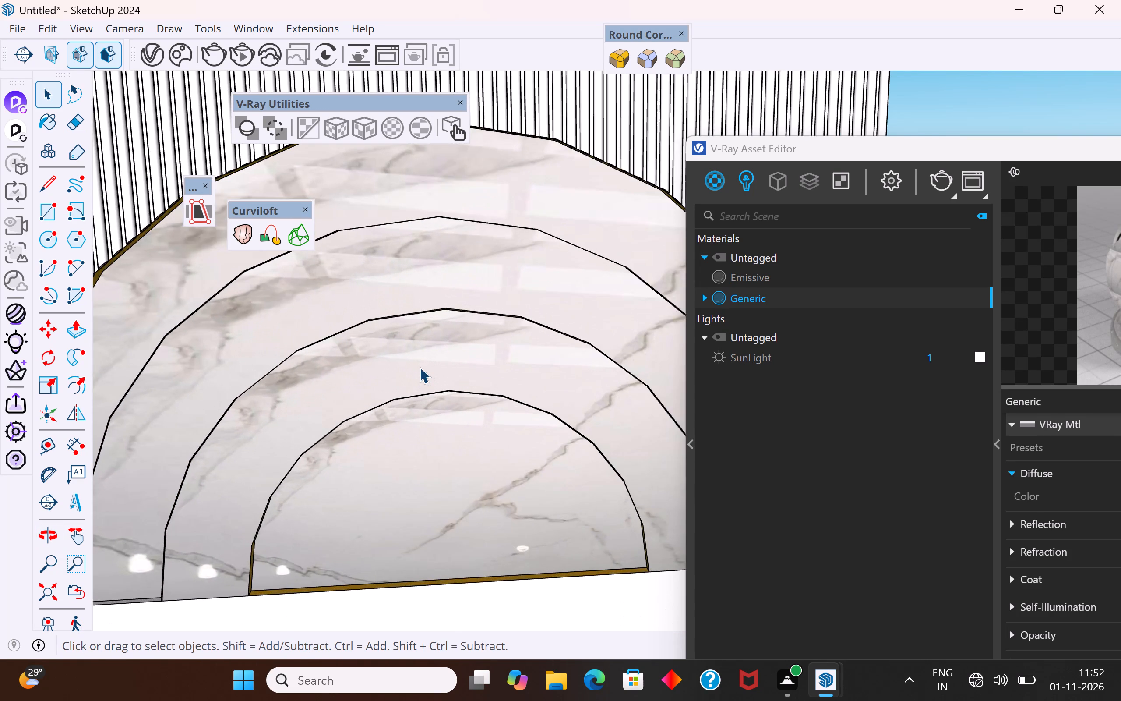
scroll(419, 367, up, 3)
scroll(419, 367, down, 15)
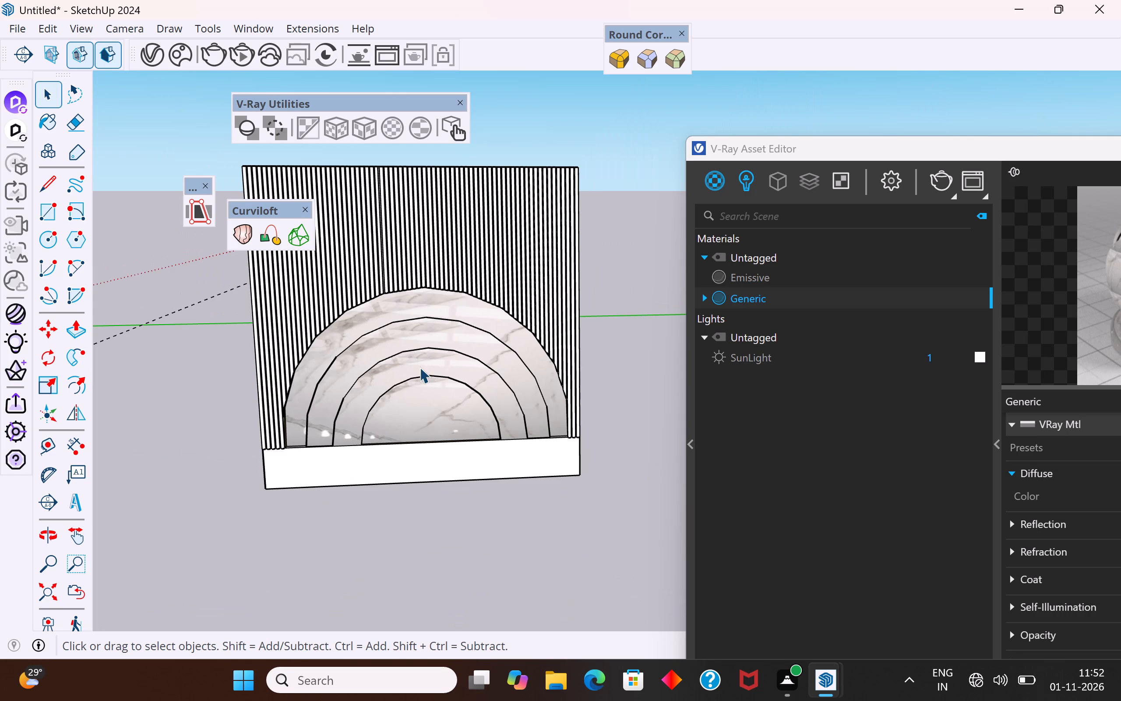
middle_drag(439, 416, 669, 473)
scroll(389, 355, down, 4)
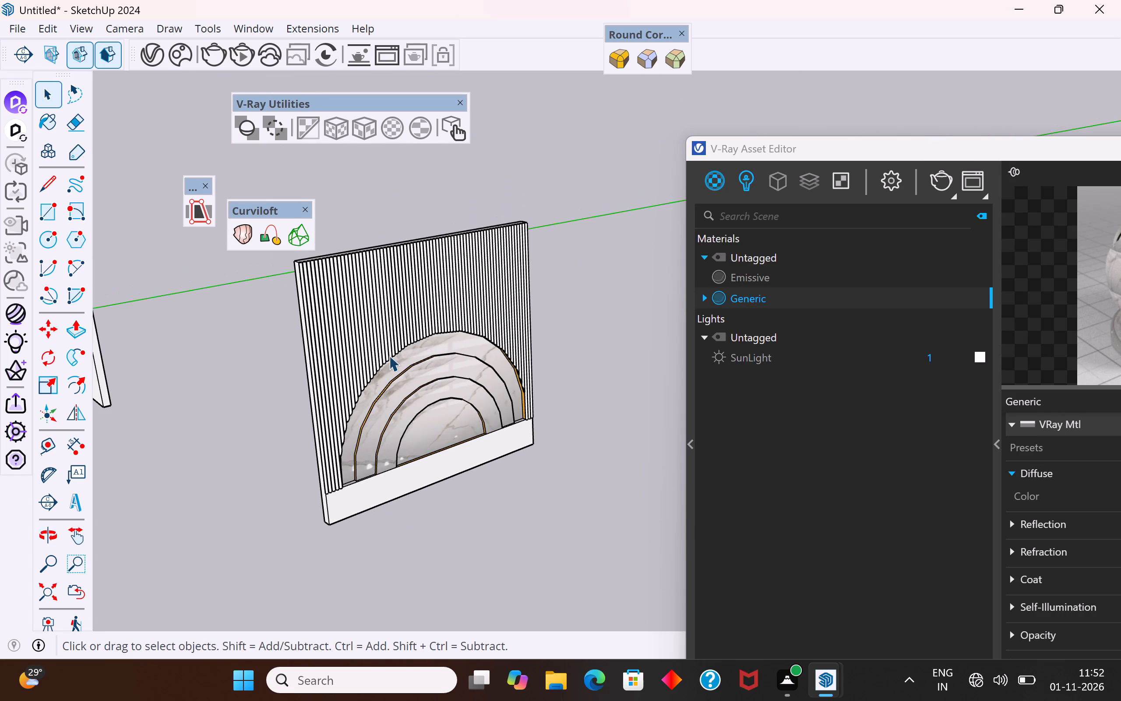
Render the back wall with V-Ray and inspect the marble arches and glowing rims up close.
click(938, 181)
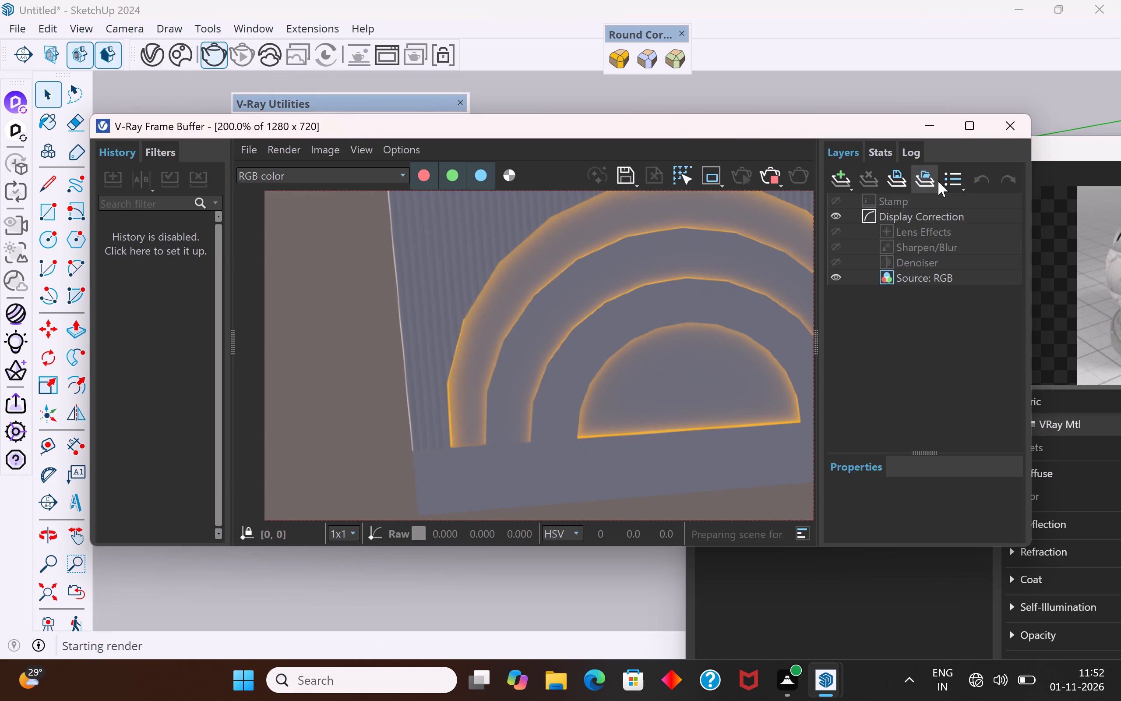
scroll(767, 375, up, 1)
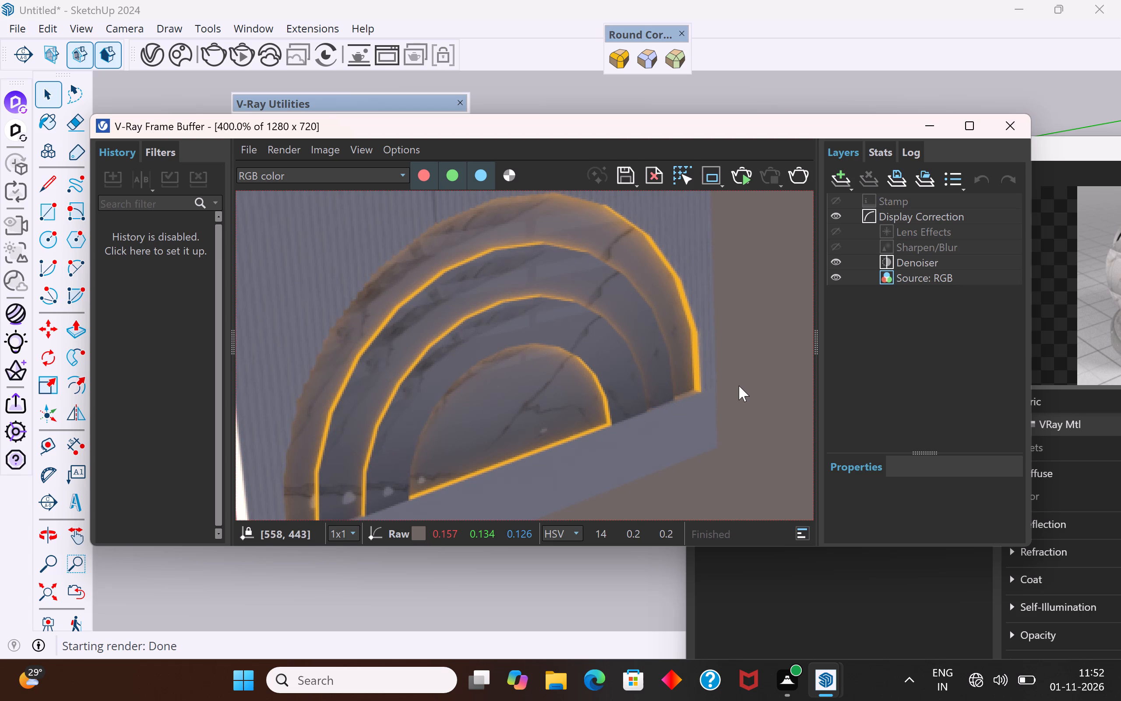
scroll(674, 401, down, 2)
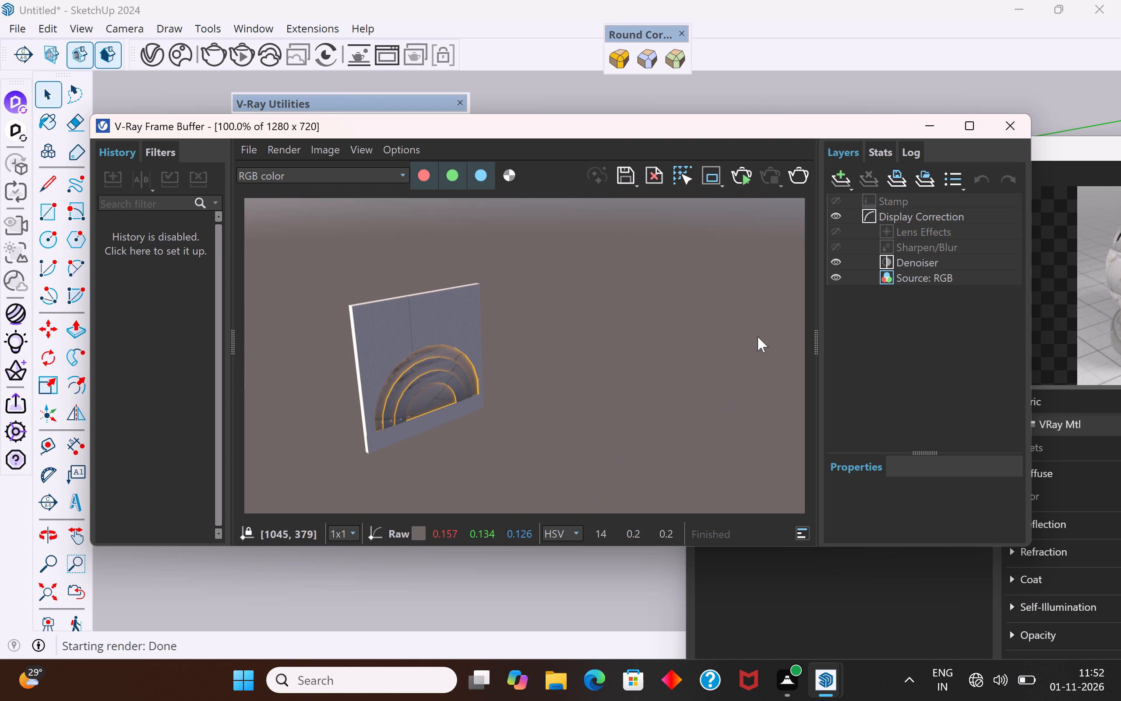
click(1012, 123)
Set the Emissive material's intensity to 4.2.
drag(993, 152, 640, 110)
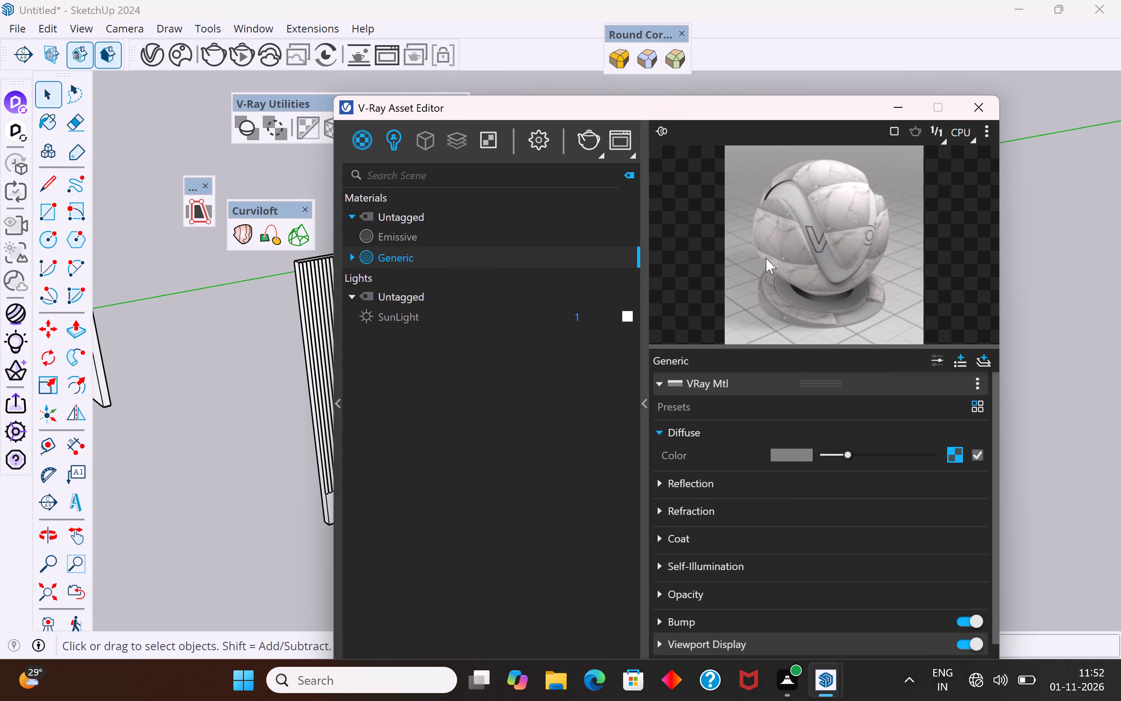
scroll(787, 489, up, 3)
click(564, 235)
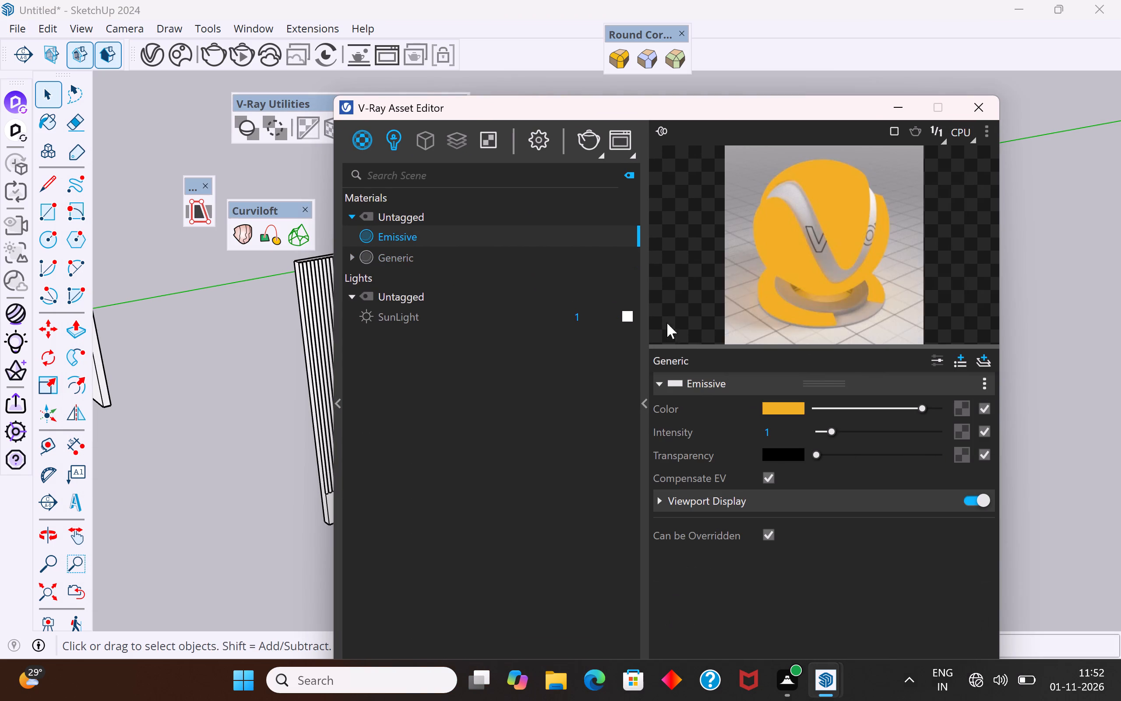
drag(832, 427, 870, 433)
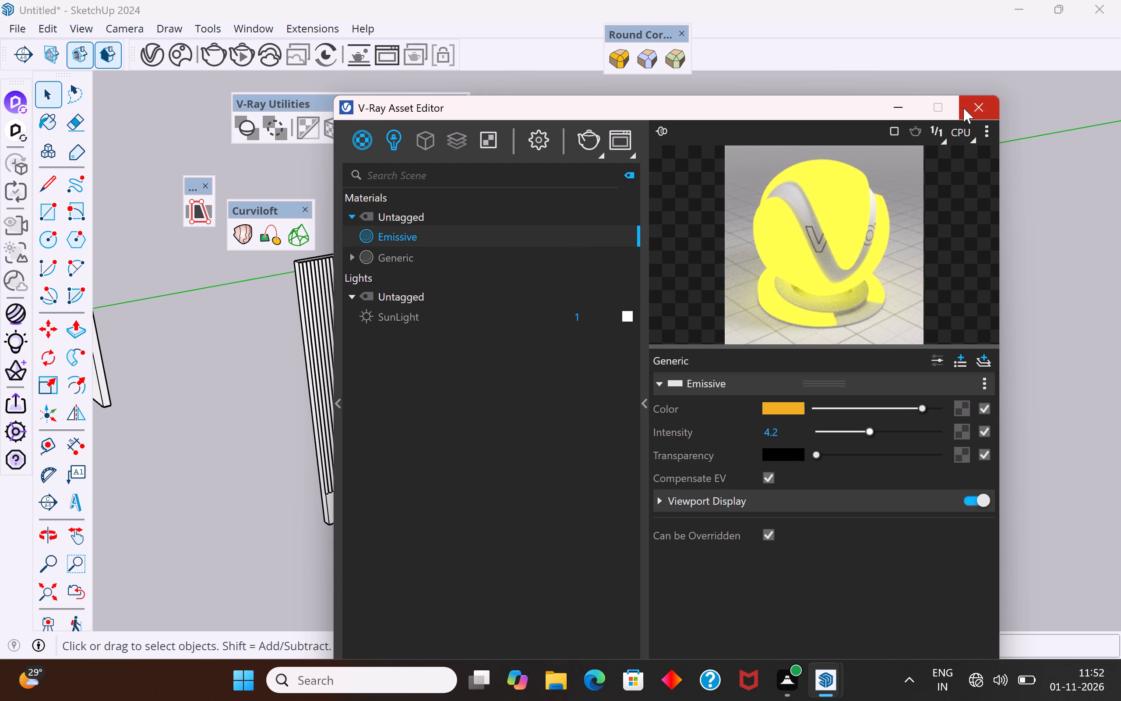
click(974, 106)
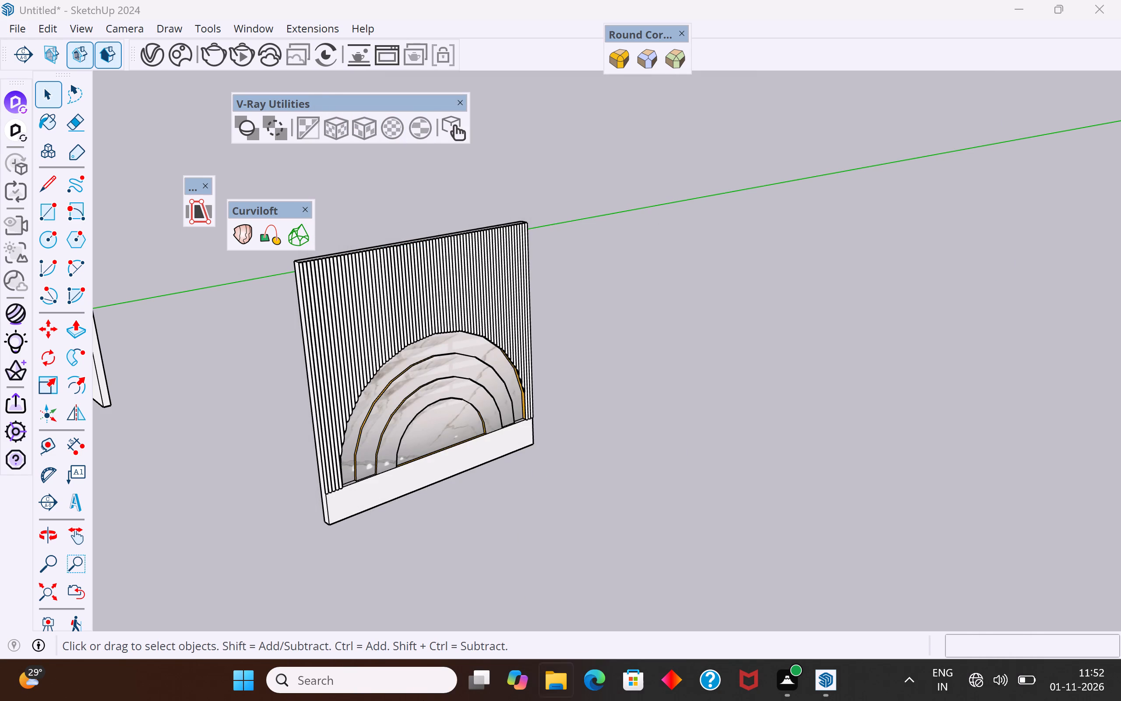
Render the back wall again with V-Ray and inspect the arches' rim glow.
click(152, 50)
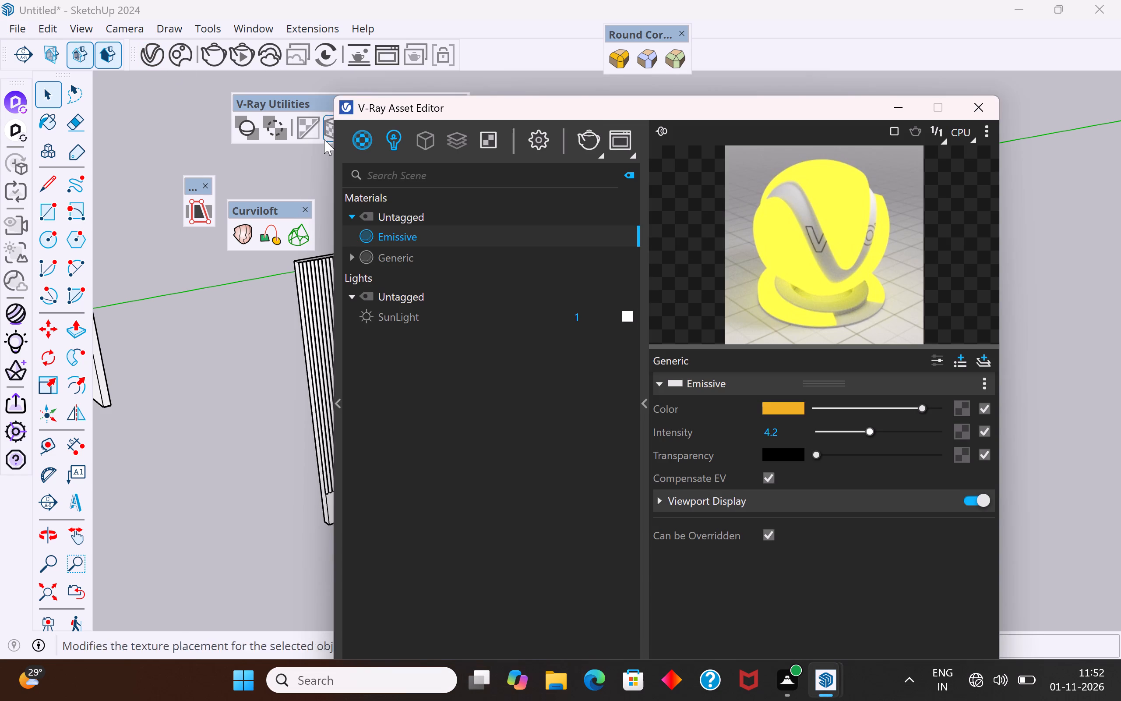
click(586, 142)
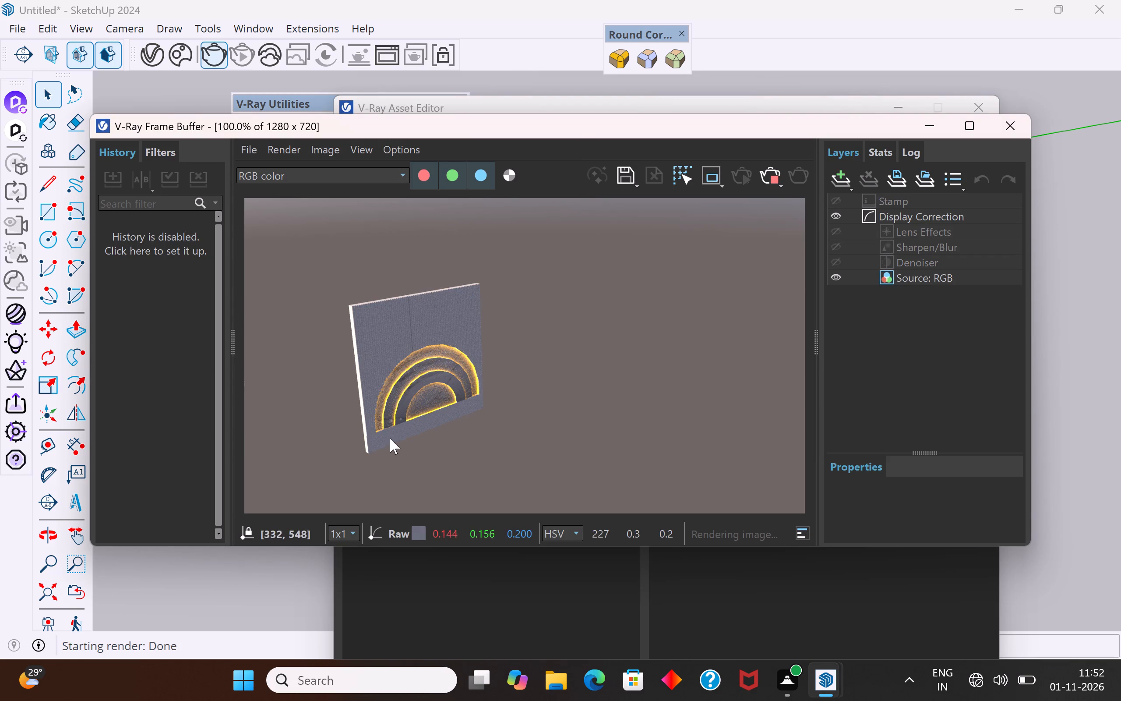
scroll(349, 420, up, 1)
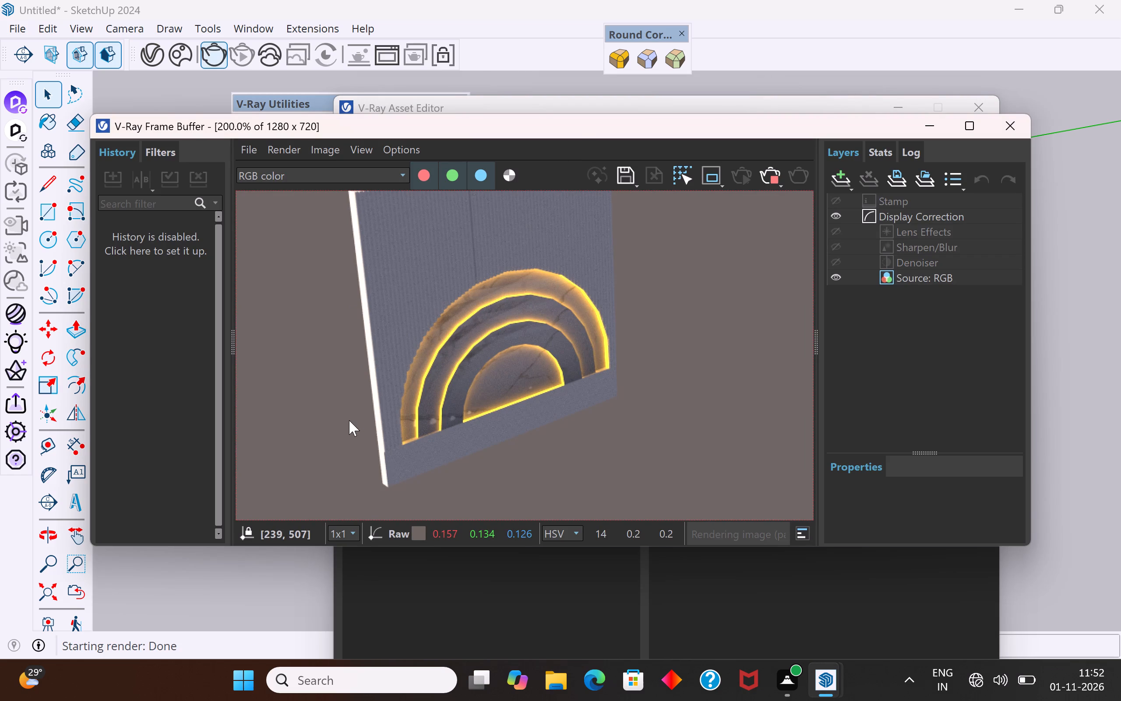
scroll(349, 420, down, 1)
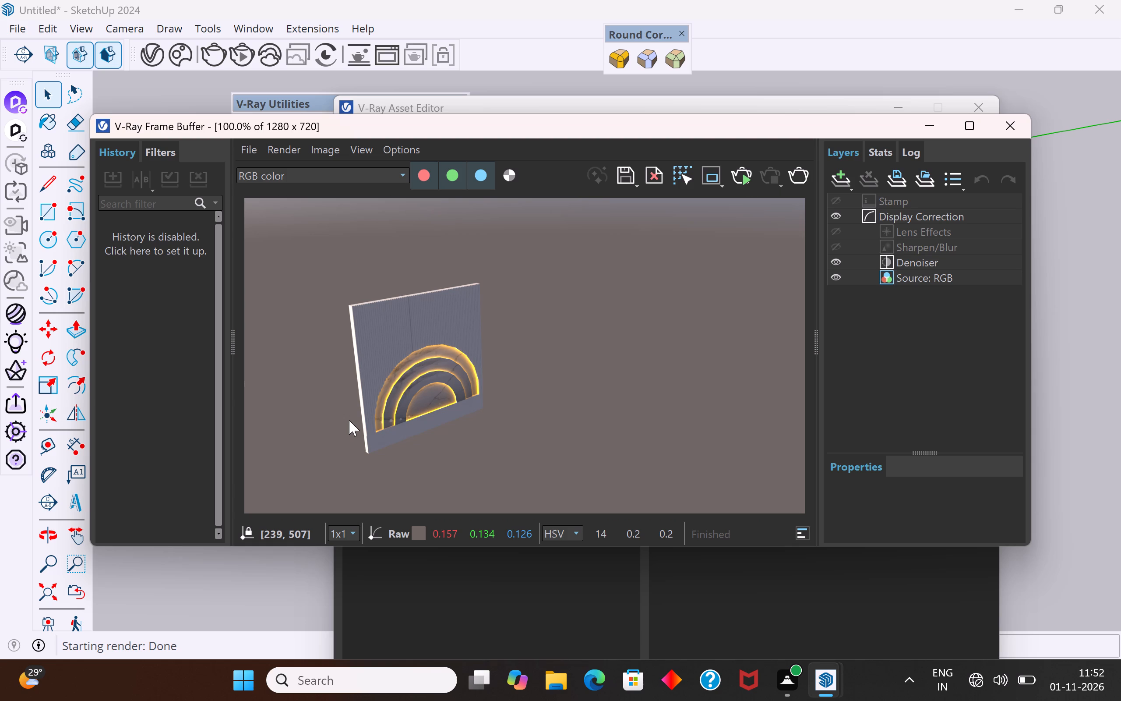
scroll(402, 384, up, 1)
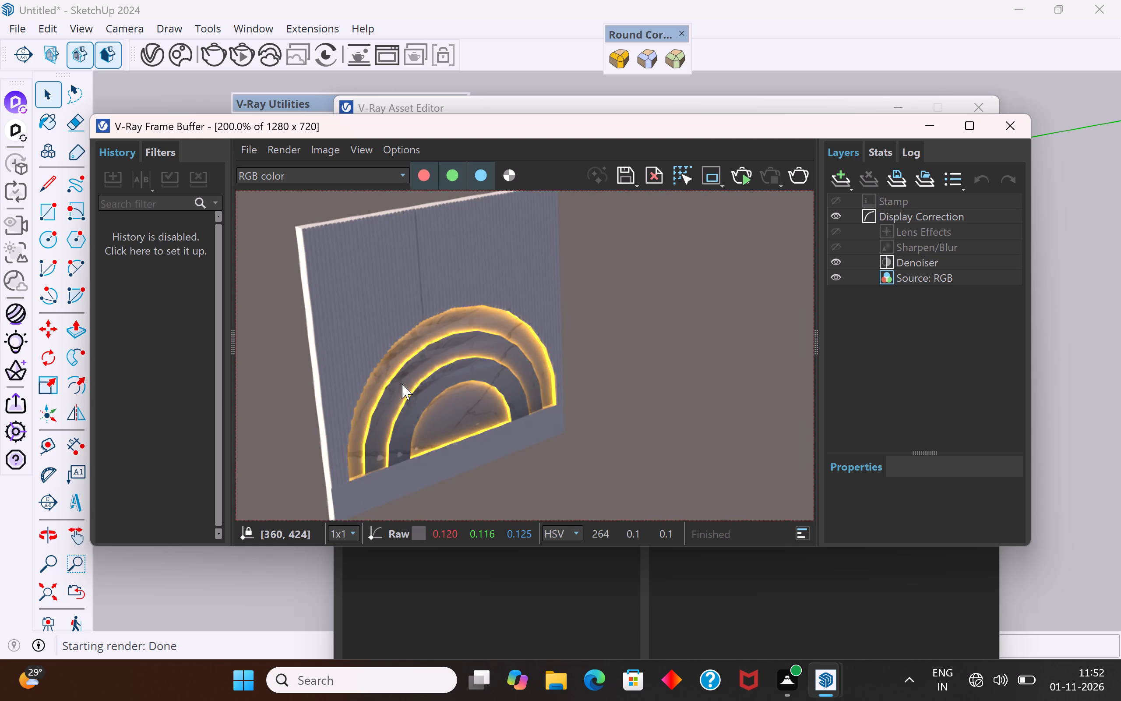
click(1001, 123)
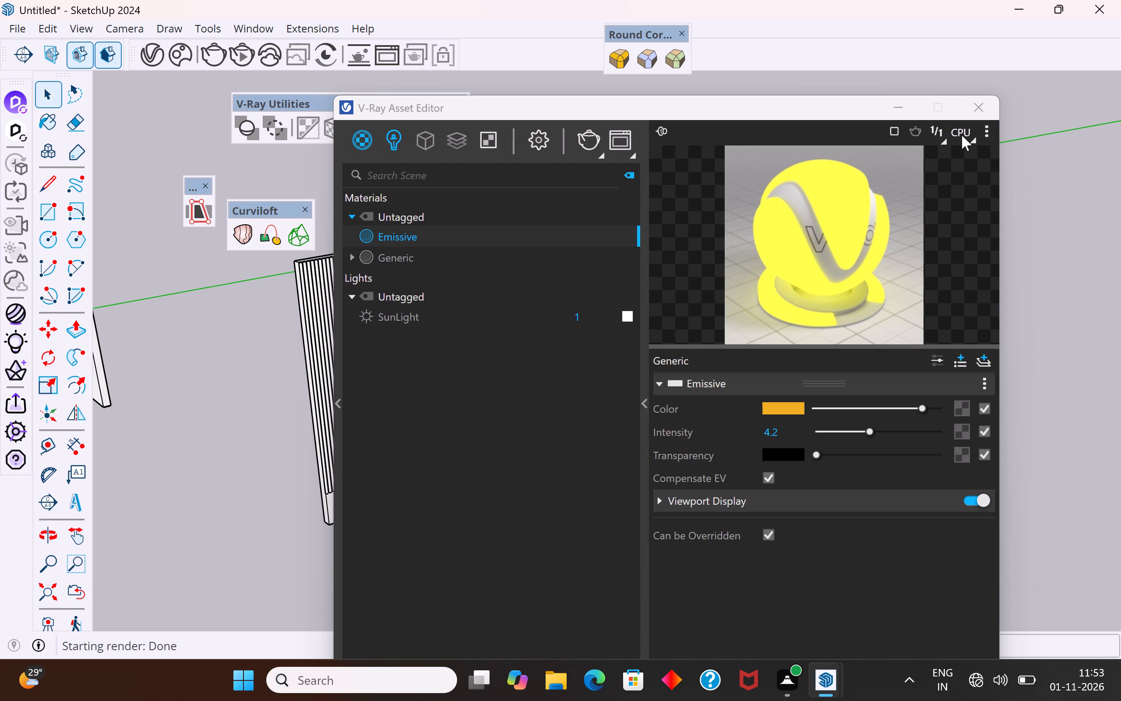
click(974, 103)
Make a group of the entire back wall, including its strips, marble arches and base.
scroll(490, 352, down, 5)
middle_drag(639, 392, 505, 391)
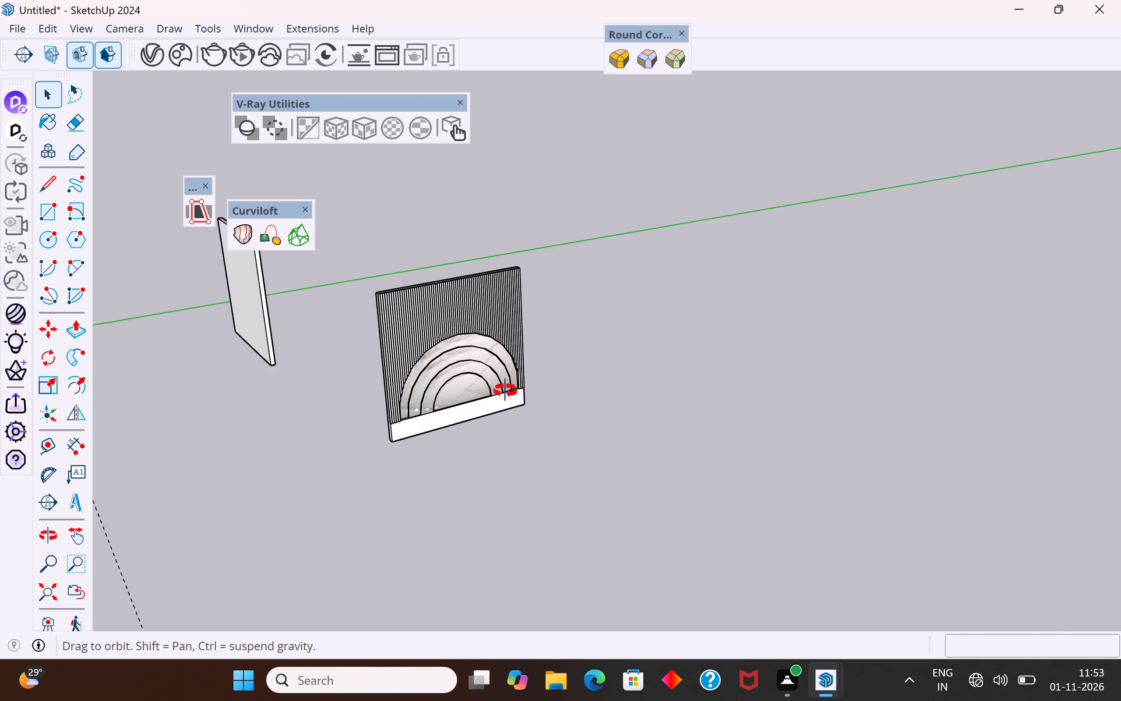
middle_drag(505, 391, 723, 308)
scroll(411, 381, up, 4)
scroll(531, 360, up, 3)
middle_drag(602, 377, 392, 443)
scroll(450, 424, down, 5)
drag(647, 228, 335, 470)
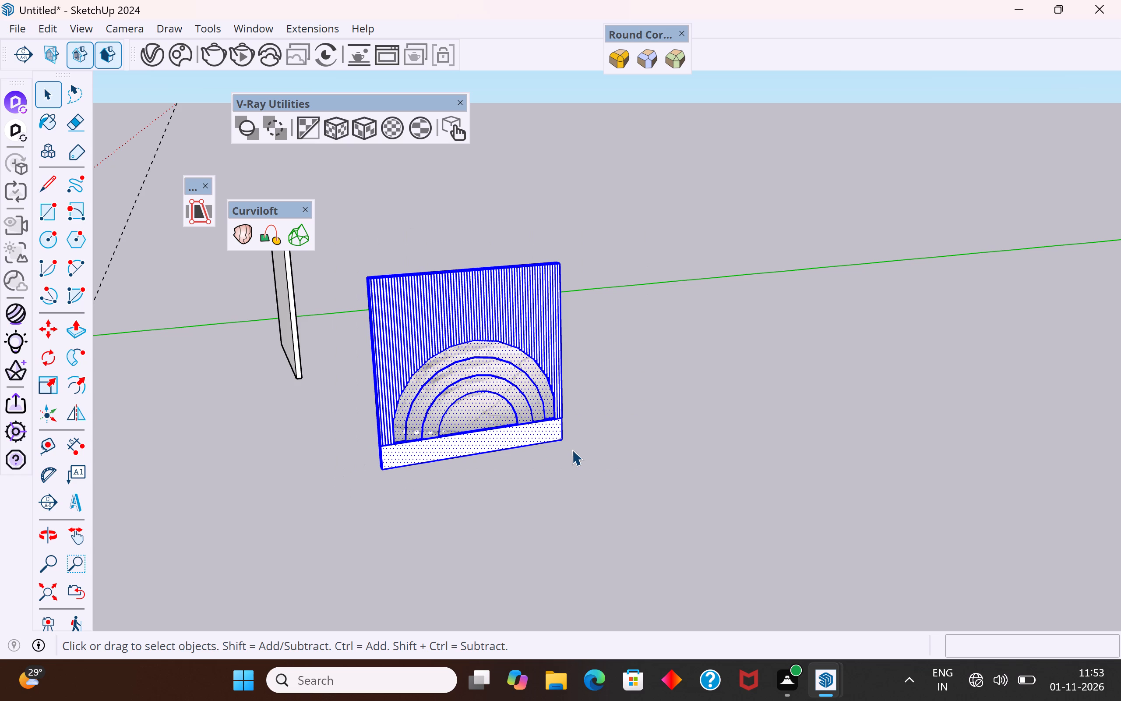
right_click(444, 448)
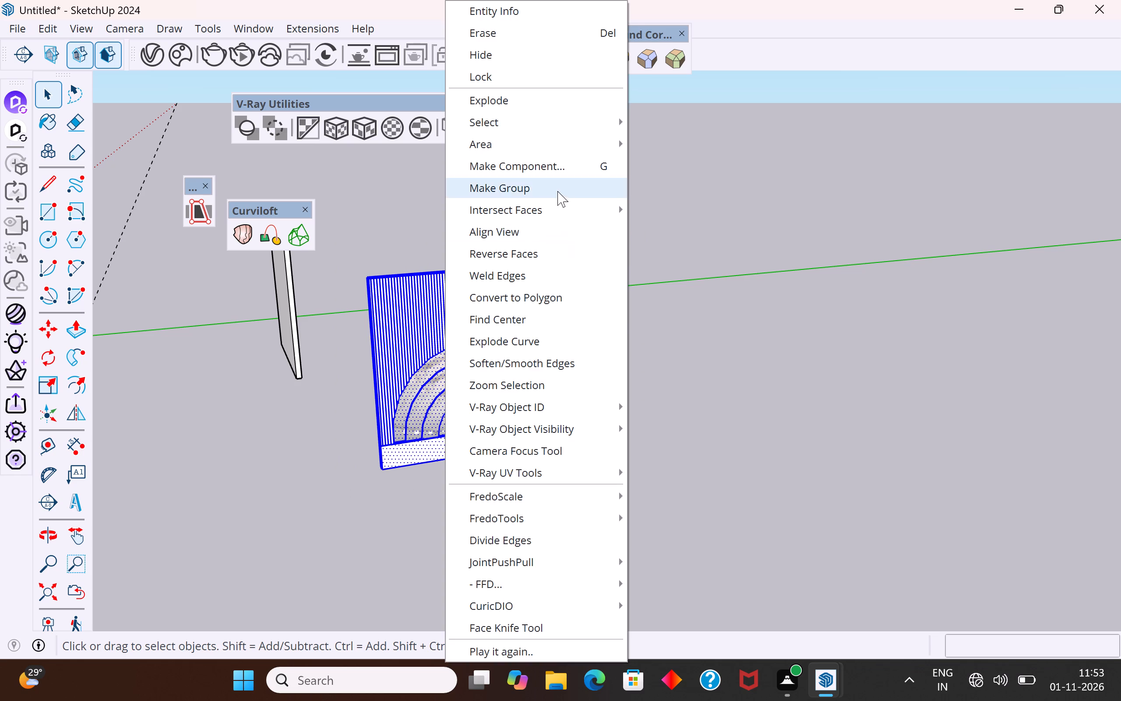
click(557, 191)
click(681, 397)
scroll(509, 289, up, 7)
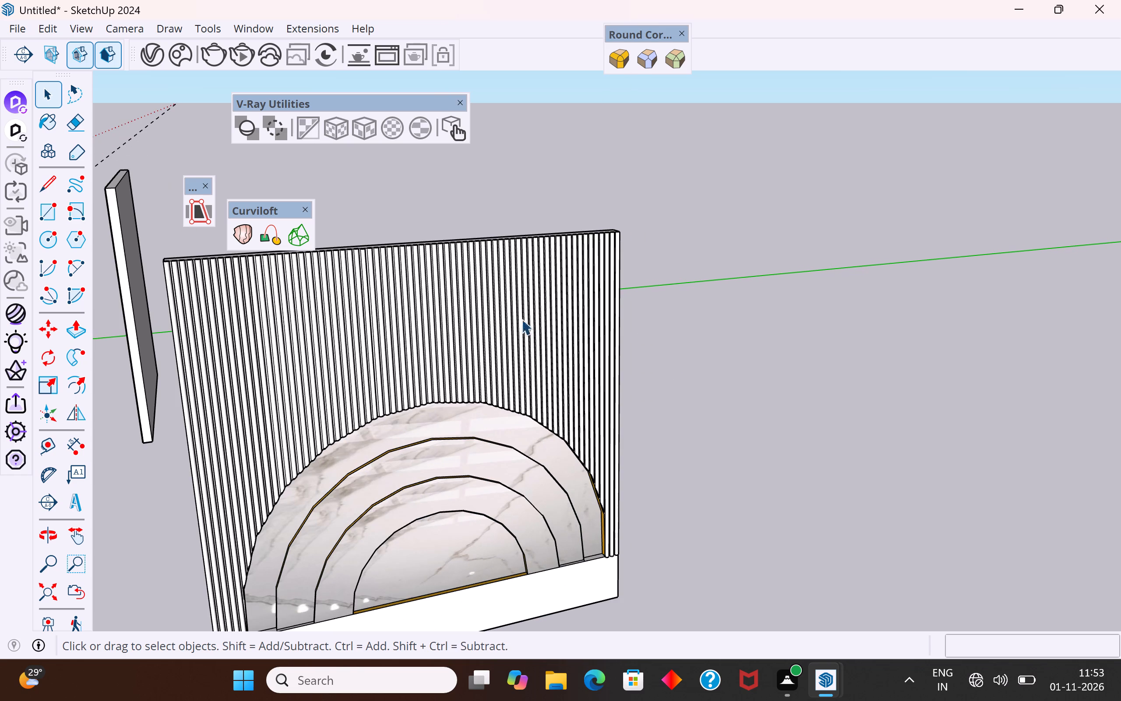
Move the grouped back wall about 16' 6" to the open ground beside the room.
key(m)
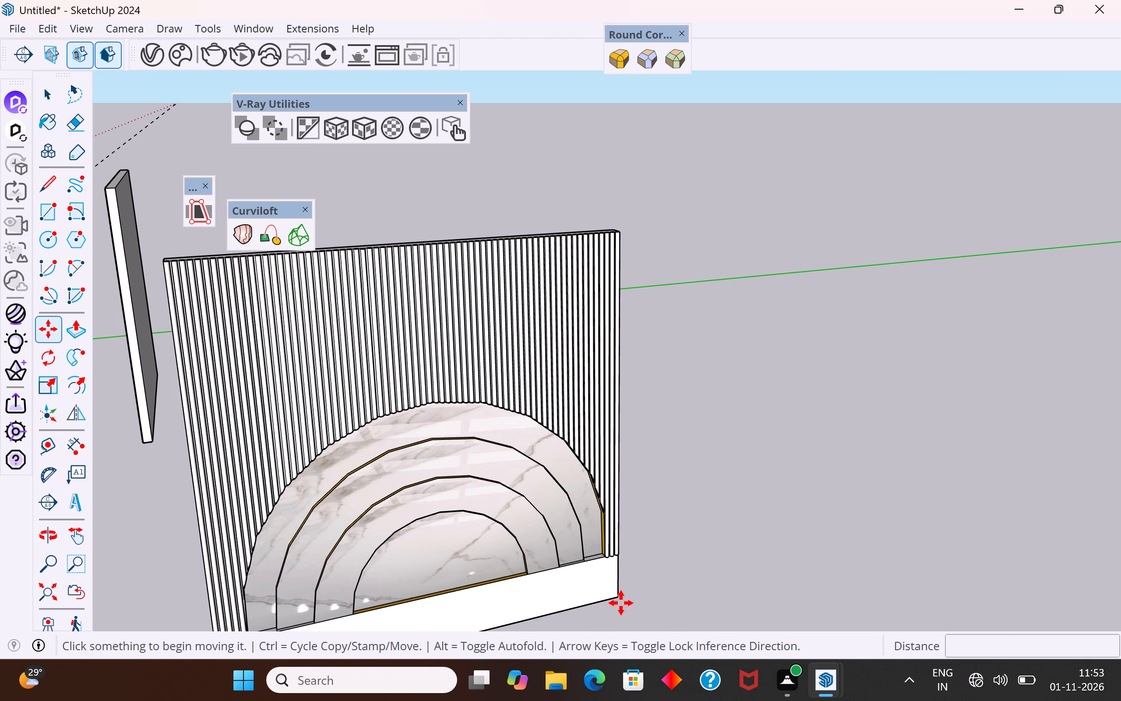
click(622, 598)
scroll(852, 363, down, 13)
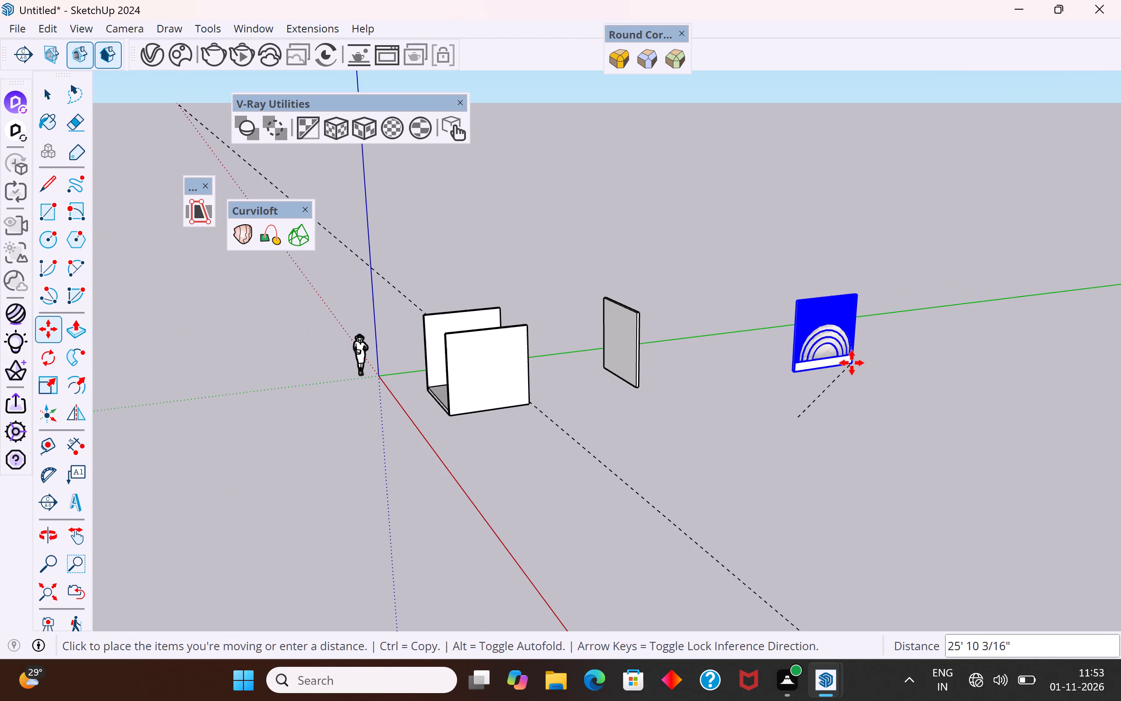
scroll(852, 363, down, 4)
middle_drag(679, 372, 769, 463)
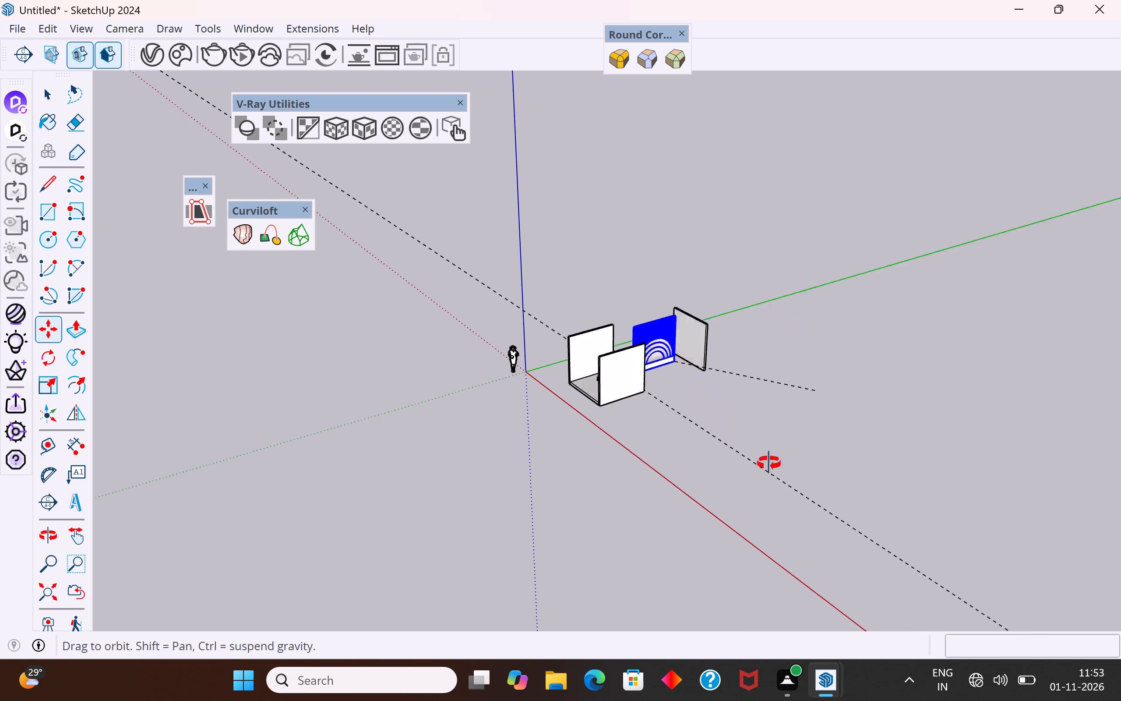
middle_drag(769, 463, 974, 513)
scroll(722, 384, up, 3)
click(740, 345)
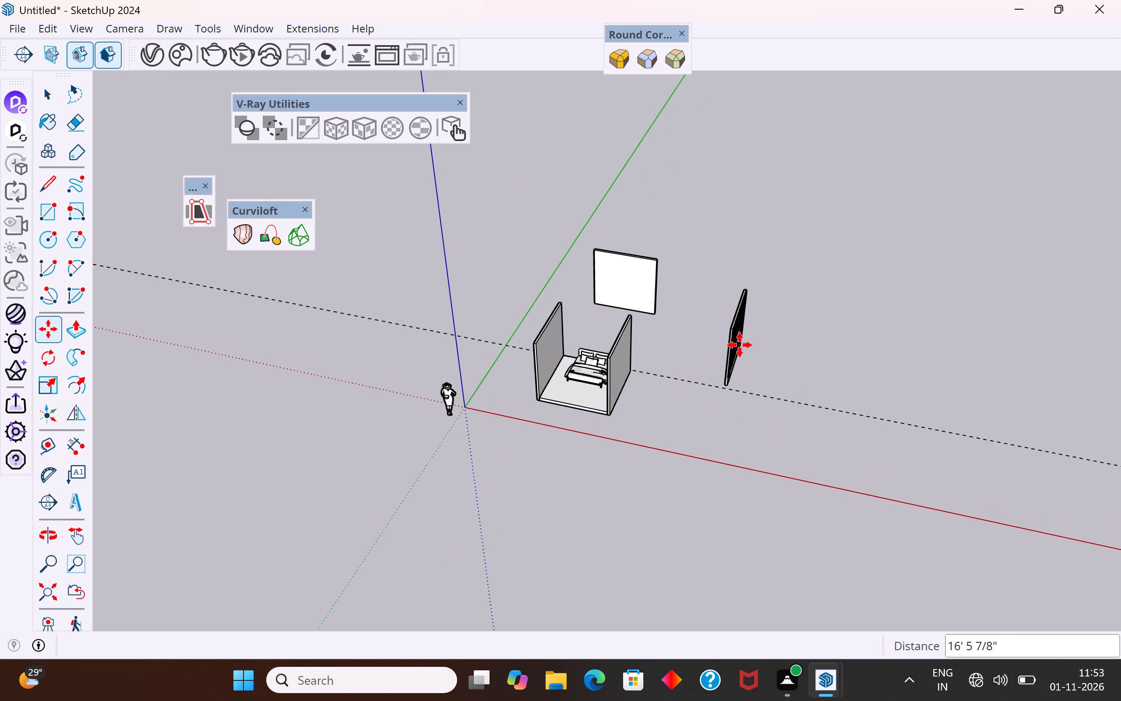
Rotate the back wall group 90° about its bottom corner so the arches face the same way as the room's open front.
click(54, 89)
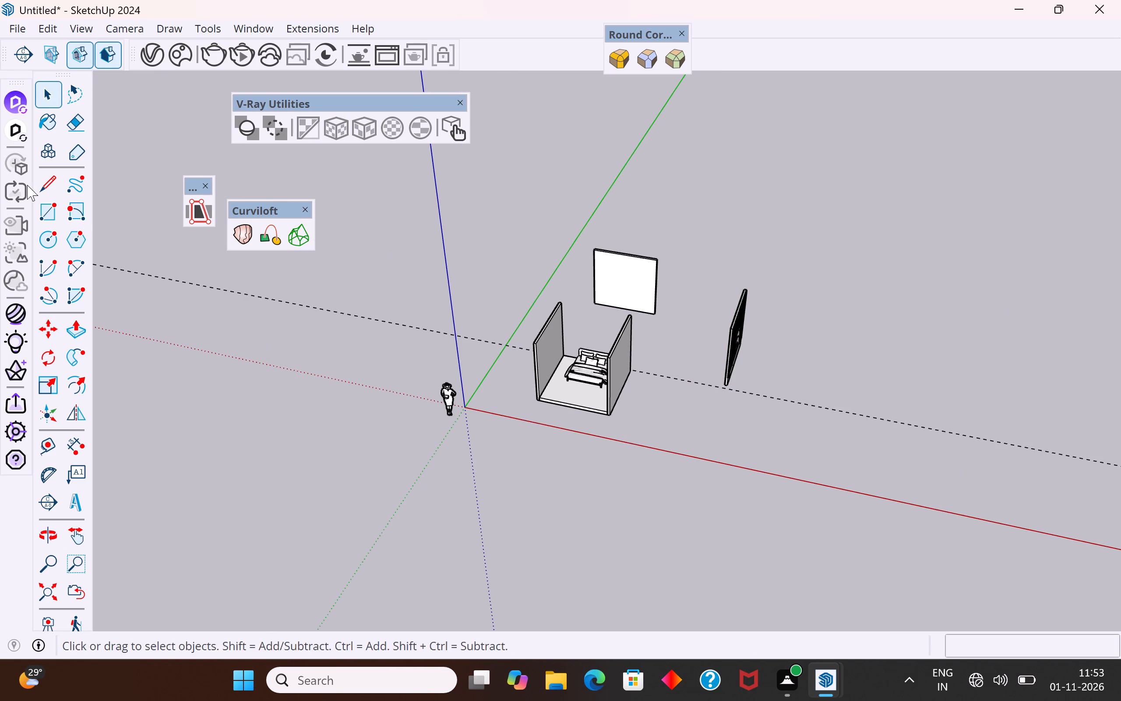
click(54, 361)
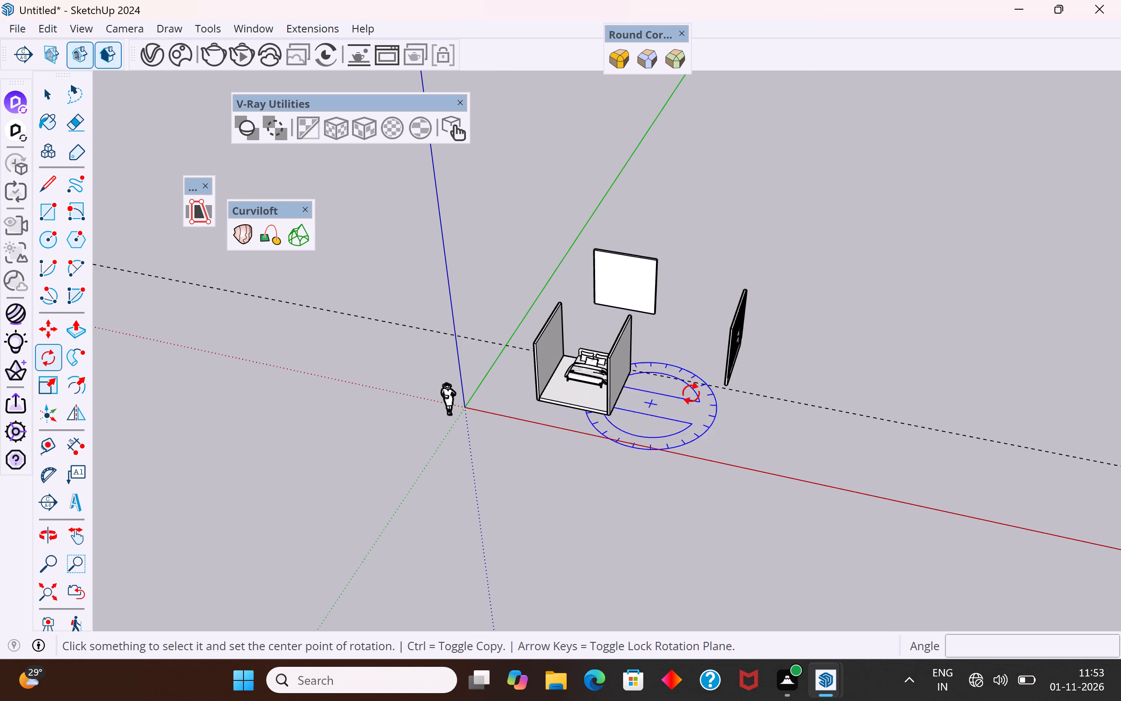
scroll(732, 385, up, 13)
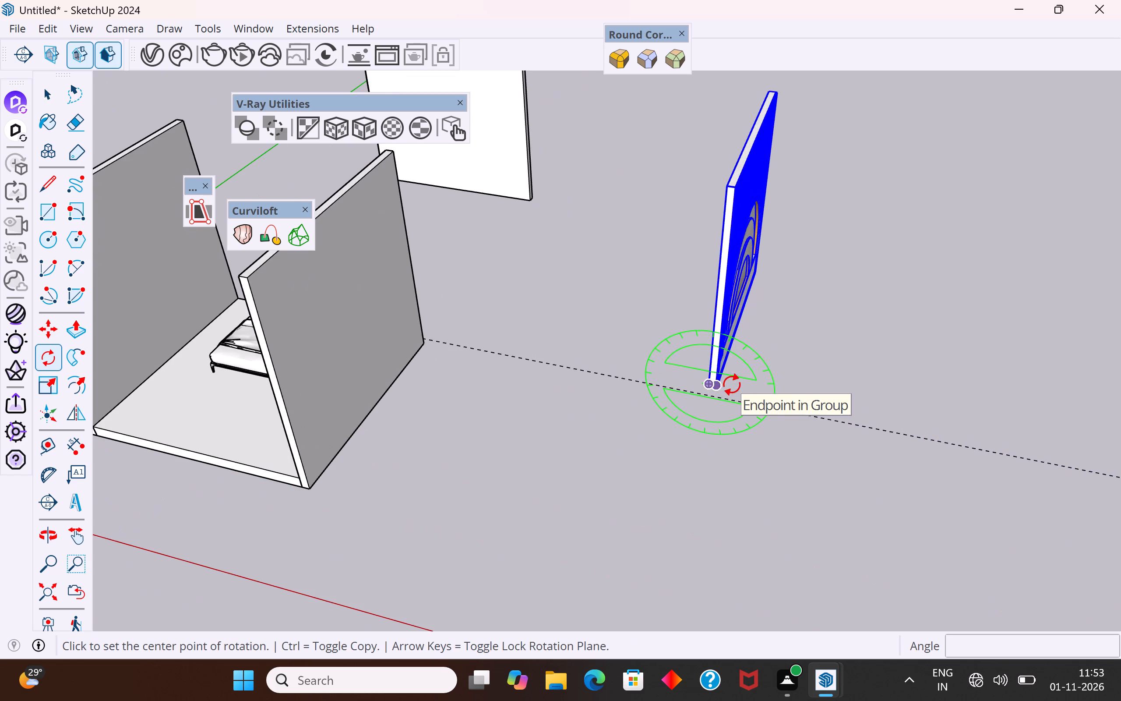
click(712, 387)
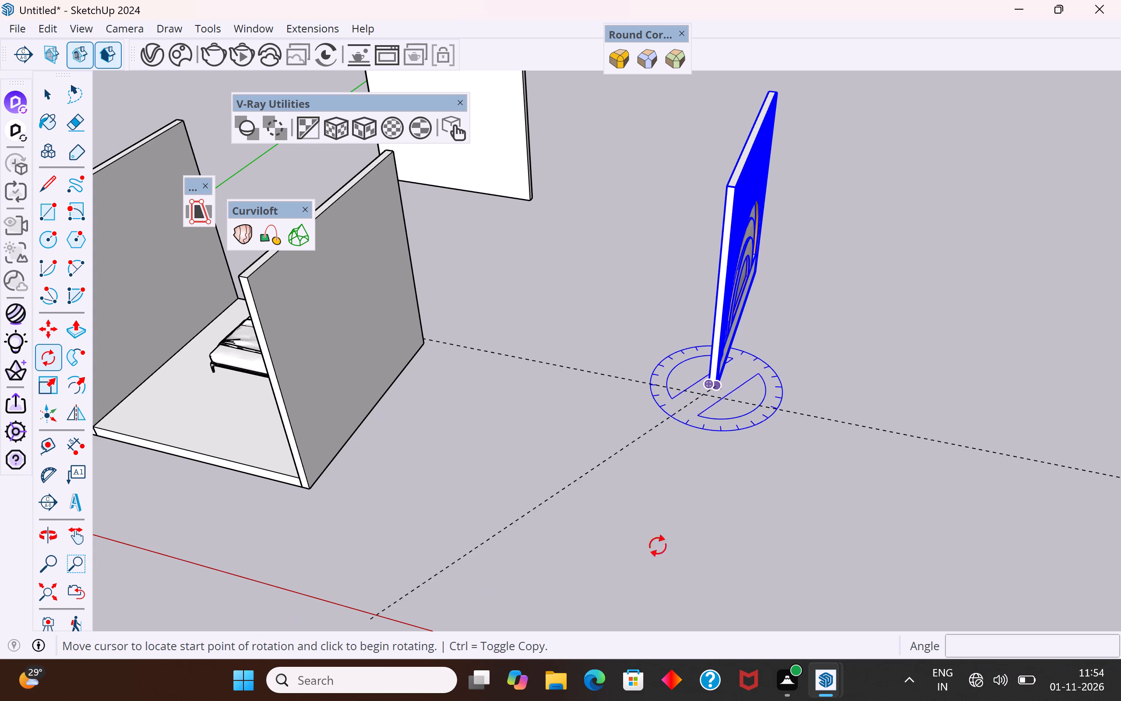
click(878, 415)
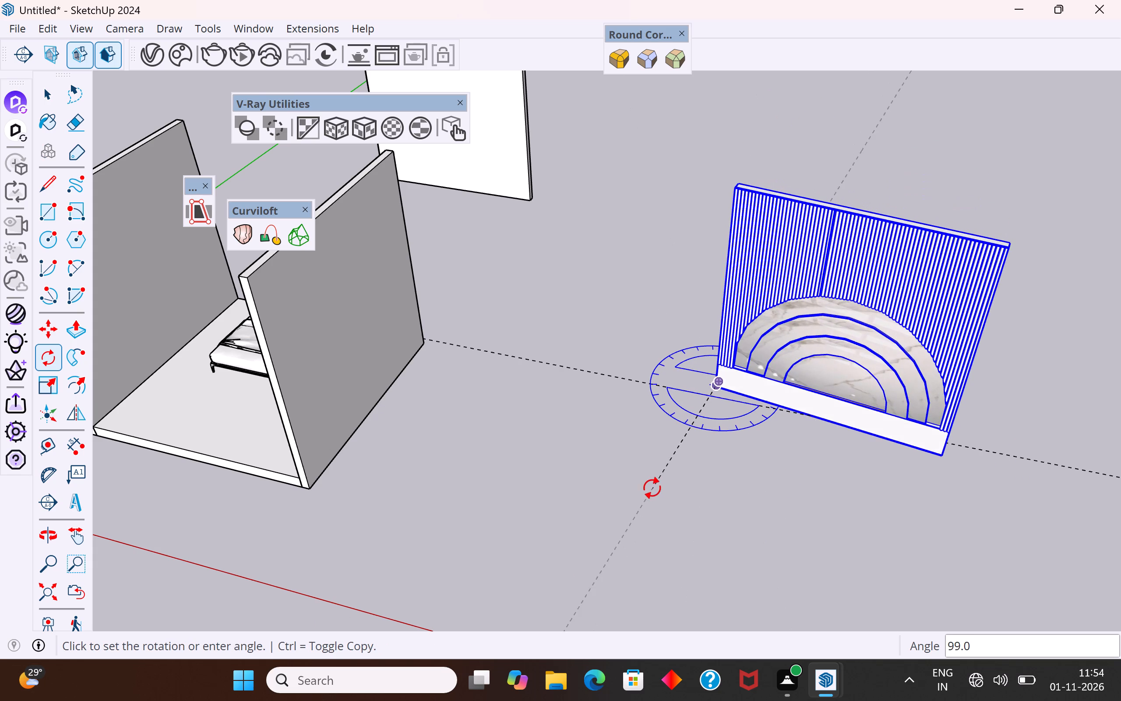
click(687, 494)
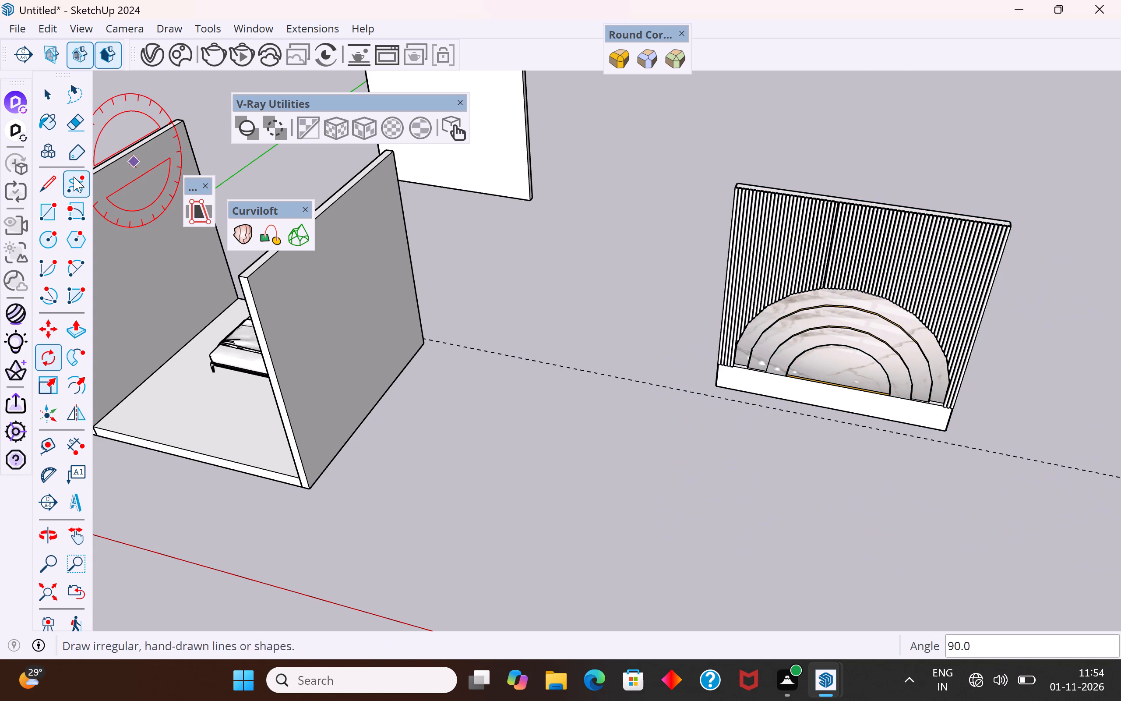
Move the back wall group by its bottom corner onto the rear bottom corner of the room's side wall.
click(38, 85)
click(462, 446)
click(827, 383)
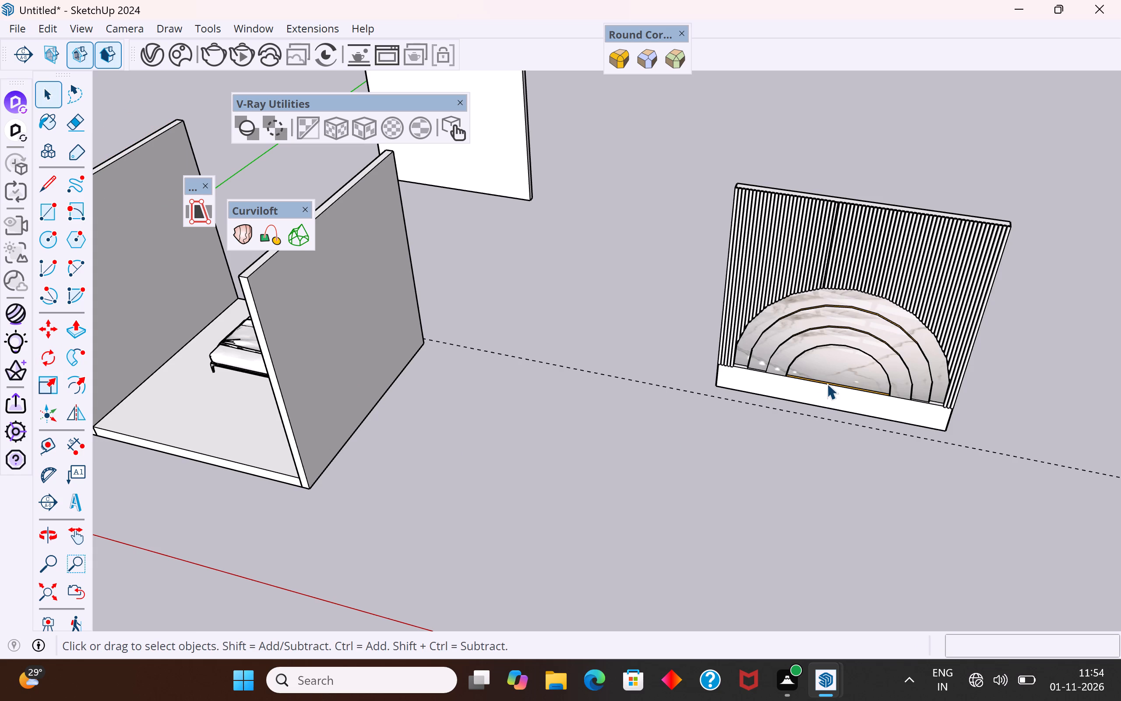
key(m)
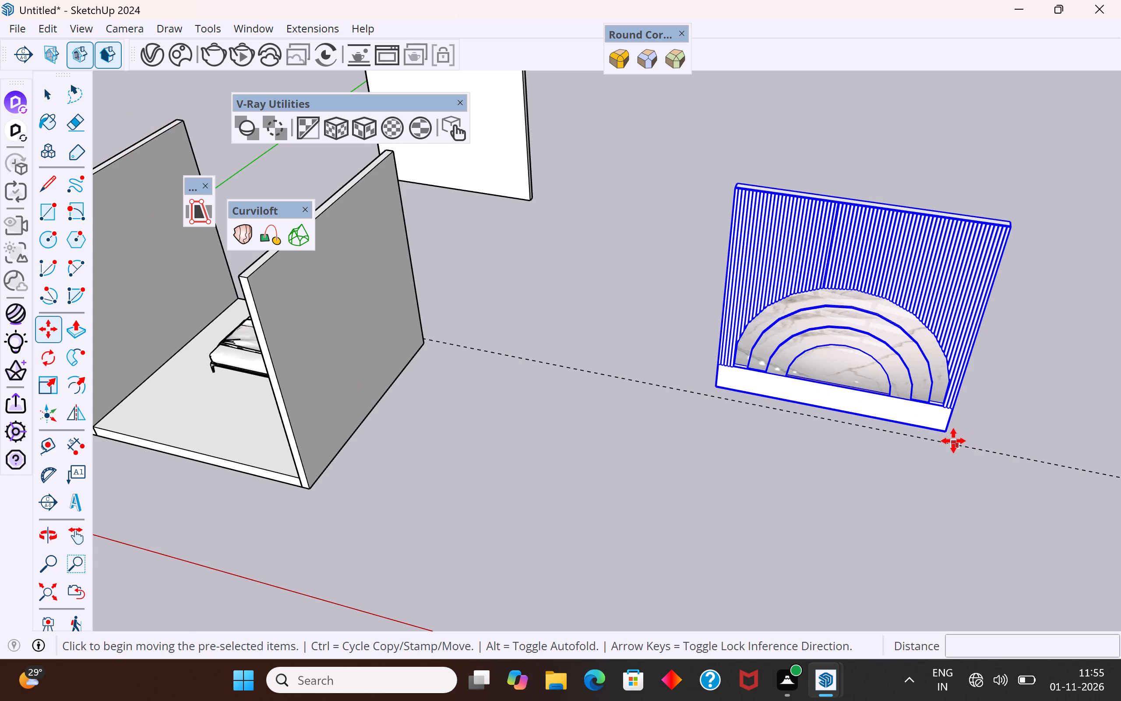
click(951, 432)
scroll(429, 312, up, 6)
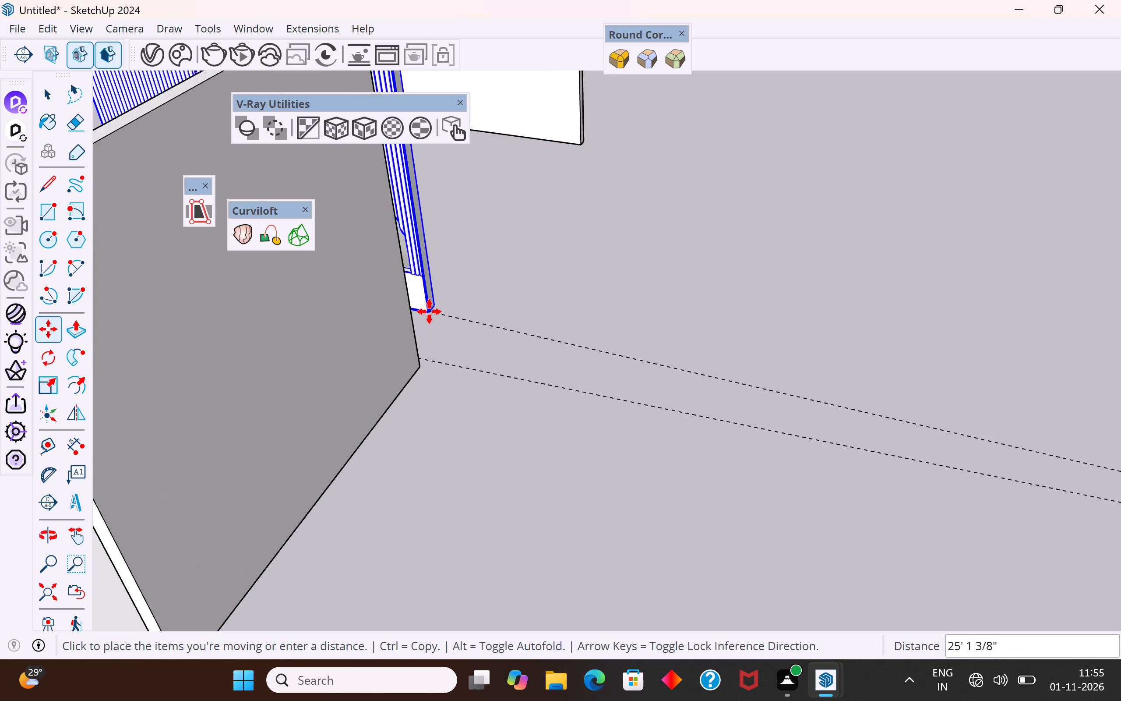
scroll(429, 312, up, 10)
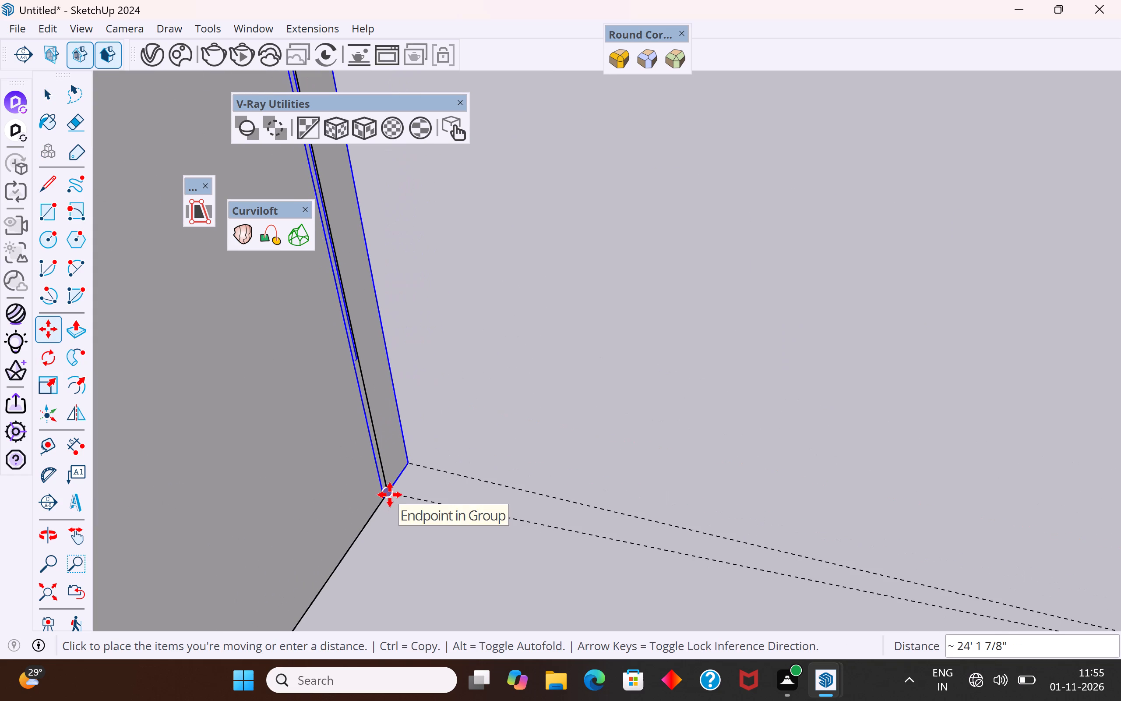
click(390, 495)
Shift the back wall group about 4 1/16" sideways to meet the opposite side wall's top corner.
middle_drag(560, 488, 886, 452)
scroll(894, 394, down, 2)
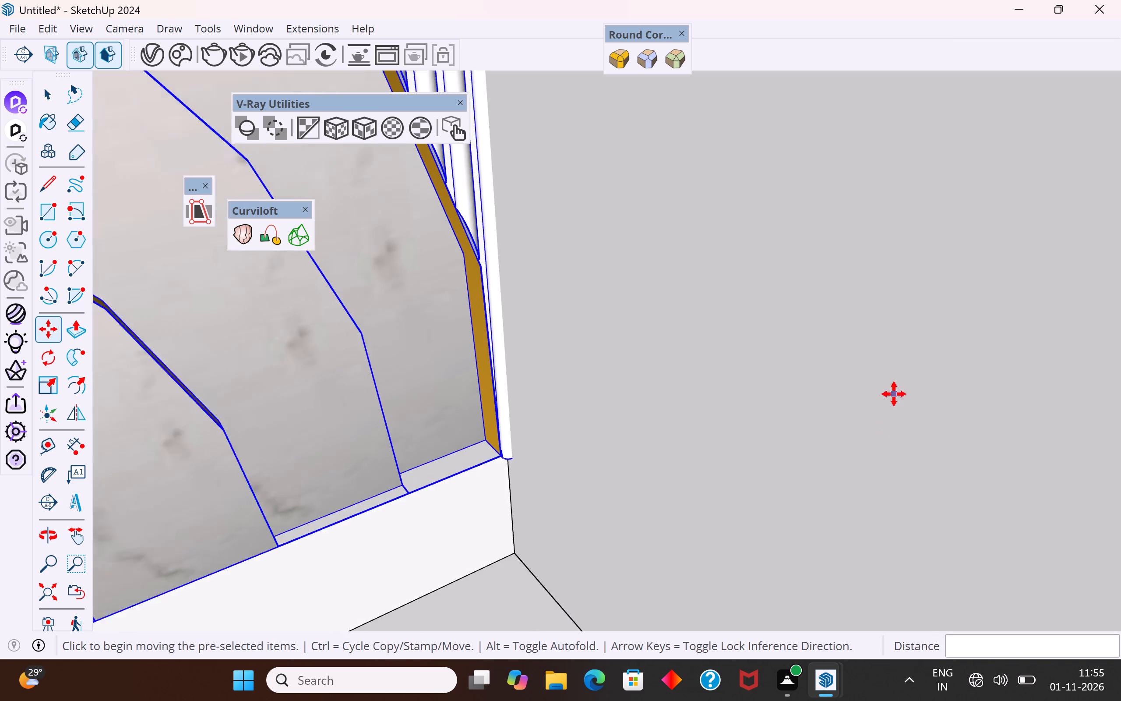
scroll(894, 394, down, 20)
scroll(894, 394, down, 5)
middle_drag(793, 382, 766, 386)
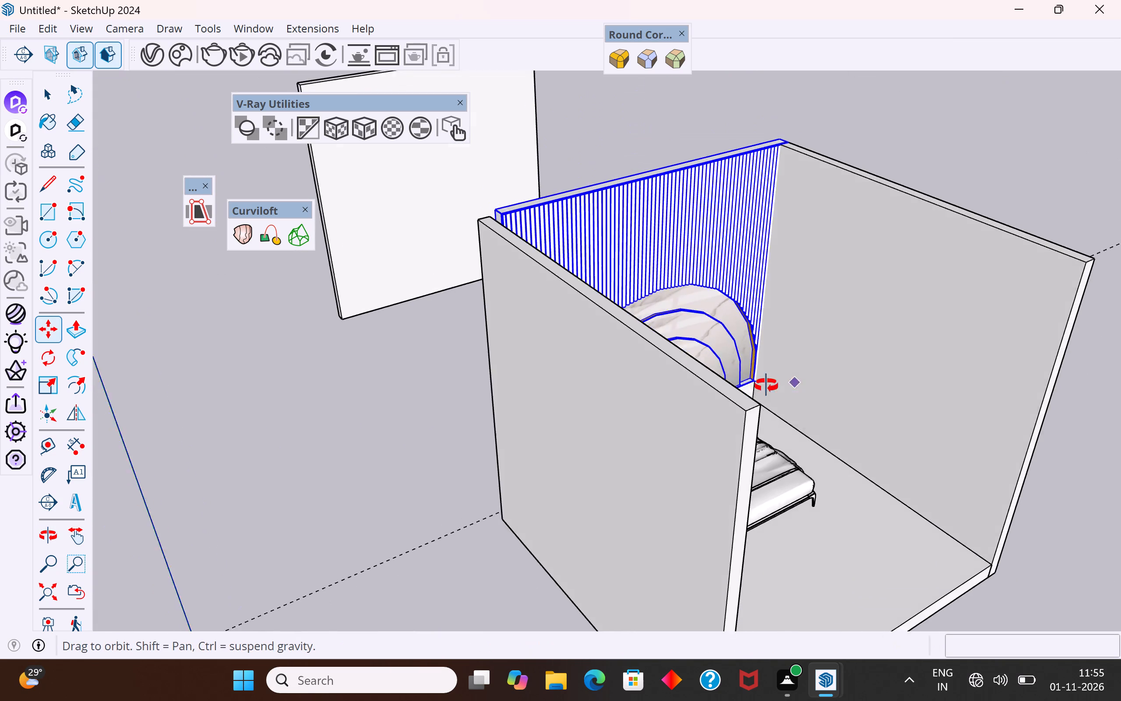
middle_drag(766, 386, 522, 458)
scroll(455, 203, up, 2)
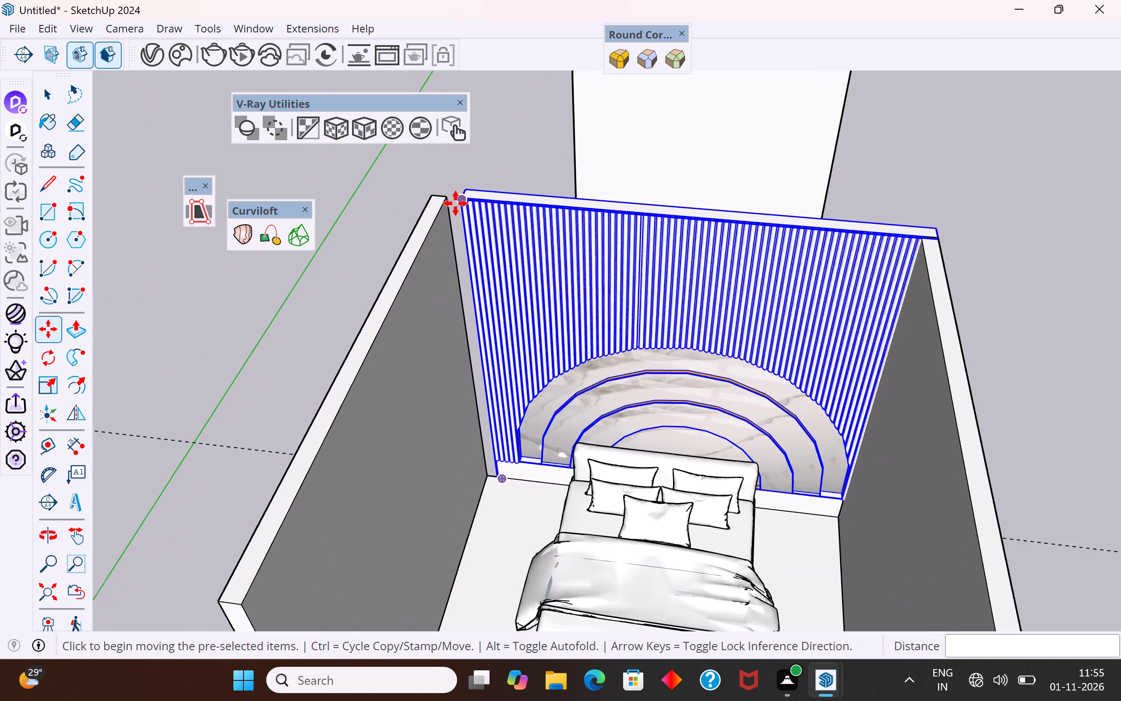
scroll(455, 203, up, 11)
scroll(473, 298, down, 3)
middle_drag(474, 302, 536, 393)
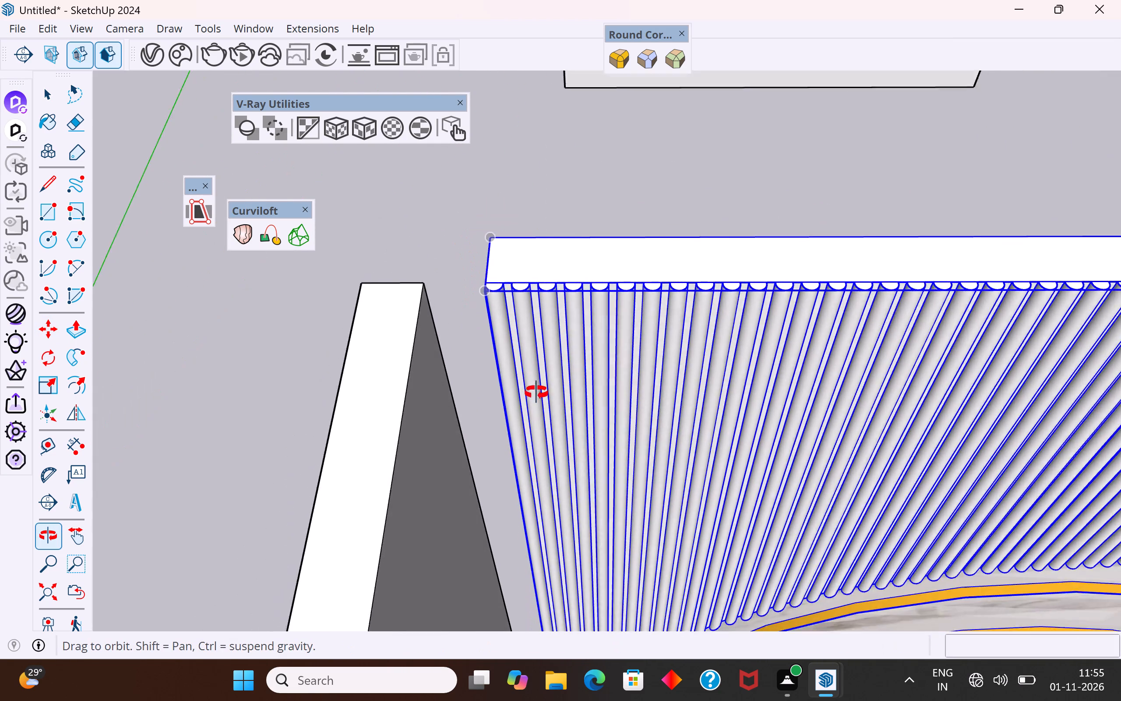
middle_drag(536, 393, 546, 437)
click(481, 298)
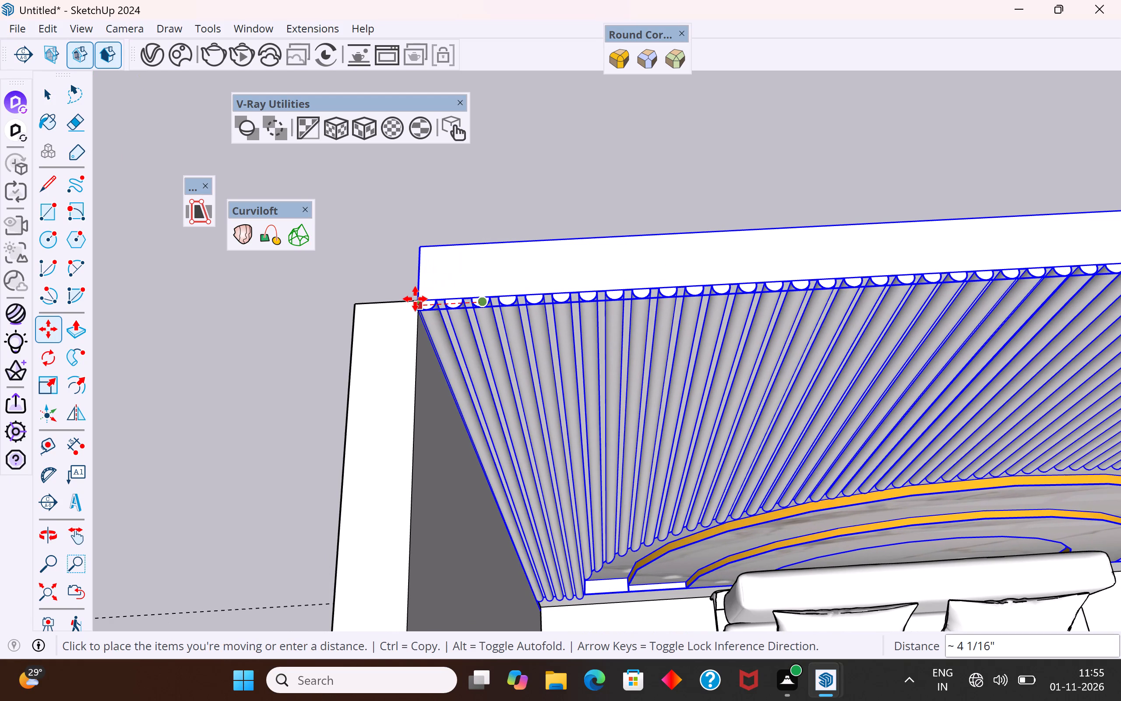
scroll(415, 299, up, 9)
scroll(415, 299, down, 3)
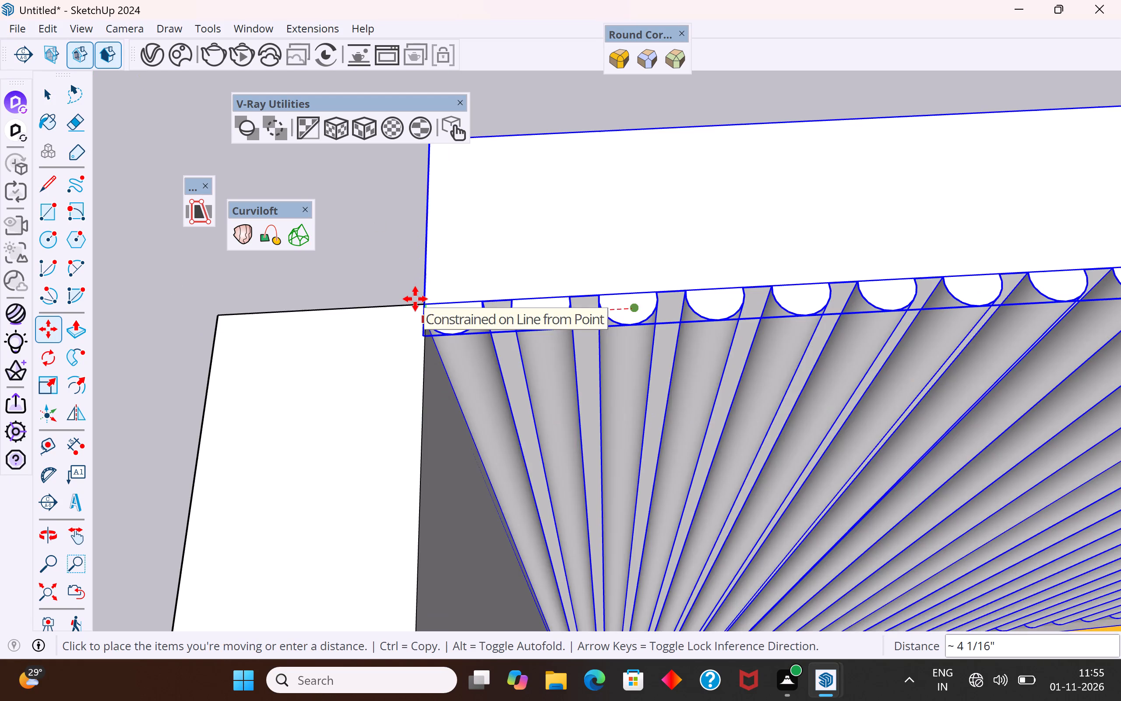
middle_drag(415, 299, 479, 381)
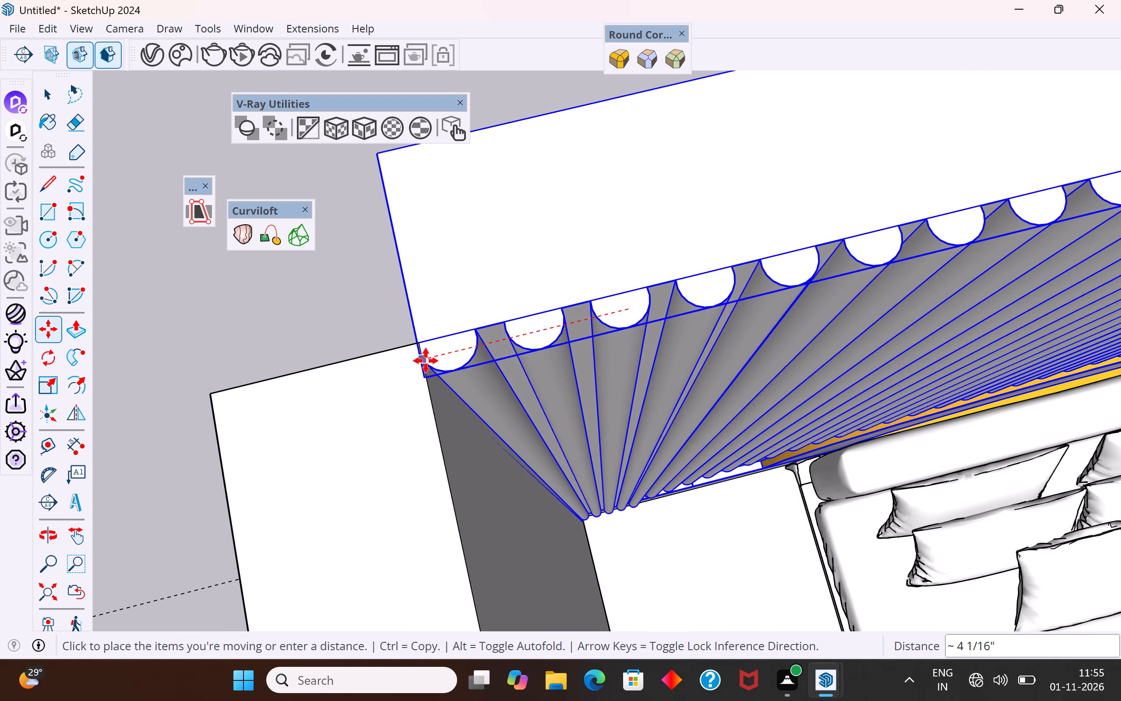
click(432, 362)
Nudge the back wall group 1/8" so its corner snaps exactly onto the side wall's top corner.
scroll(413, 358, up, 9)
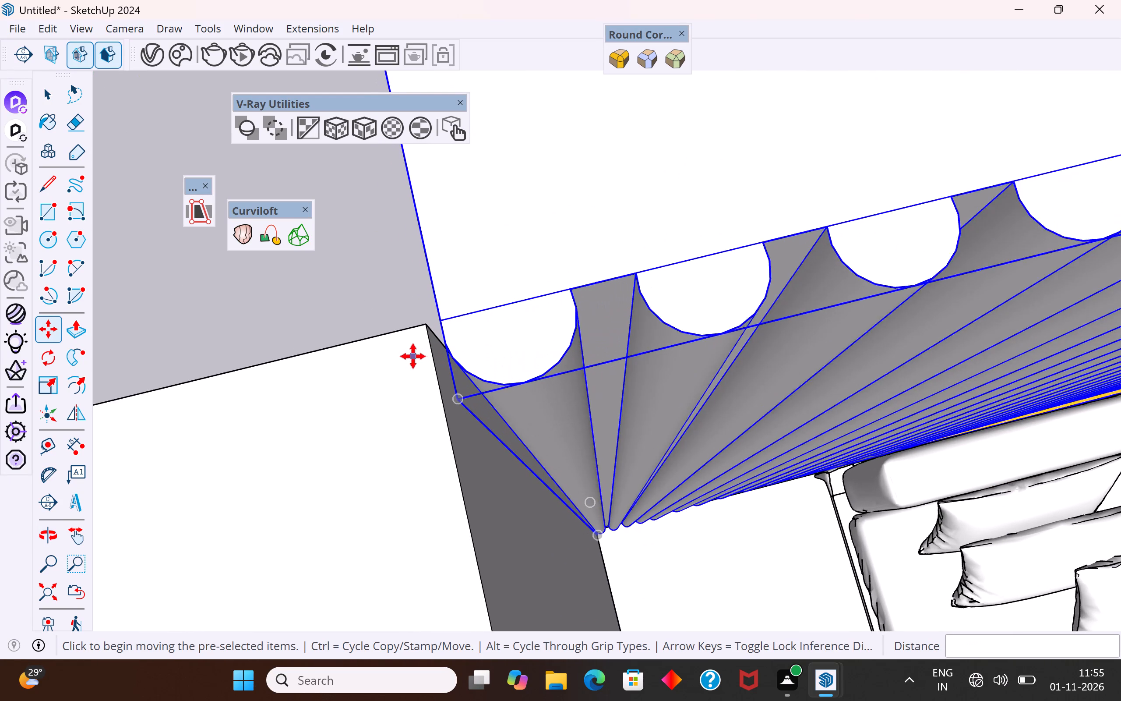
scroll(413, 356, up, 1)
click(448, 308)
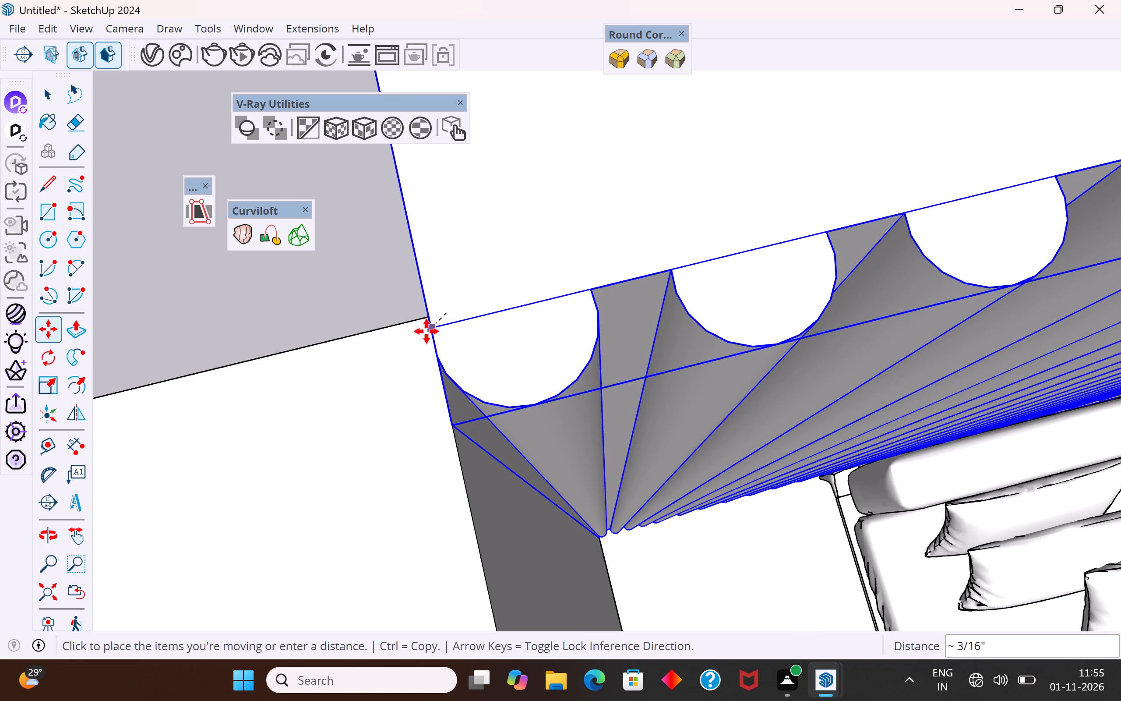
click(426, 323)
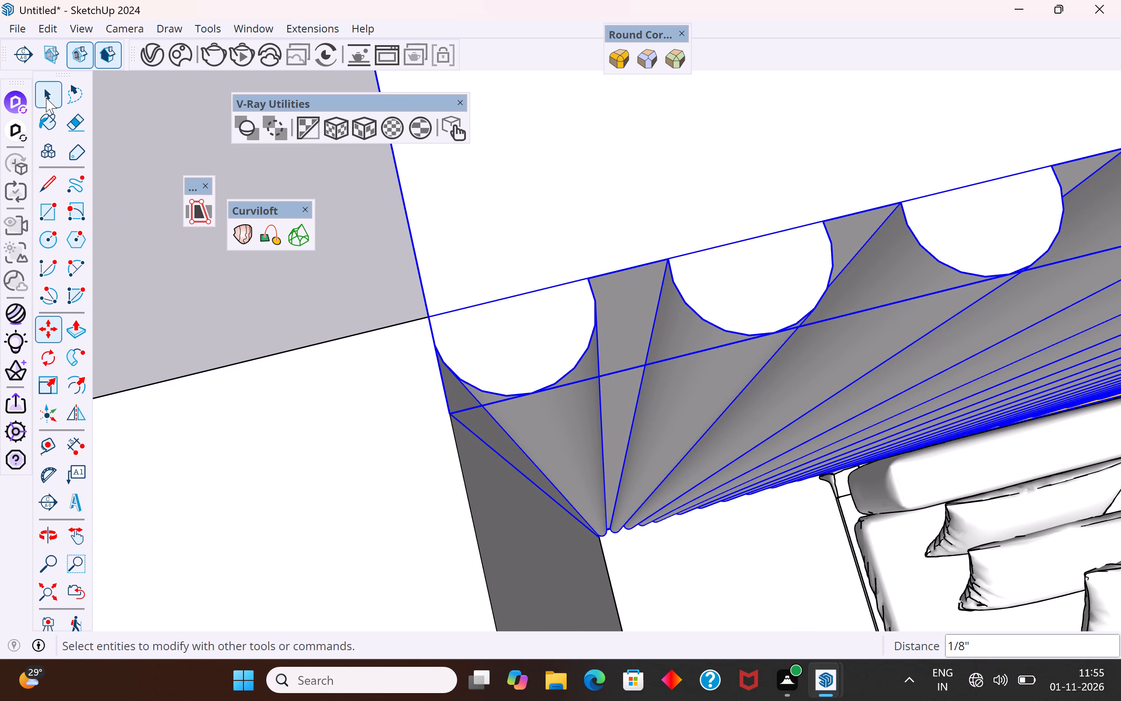
click(46, 98)
click(154, 280)
Examine the room from several angles to check how the back wall fits behind the bed and between the side walls.
scroll(273, 328, down, 15)
middle_drag(492, 401, 446, 210)
middle_drag(532, 385, 513, 217)
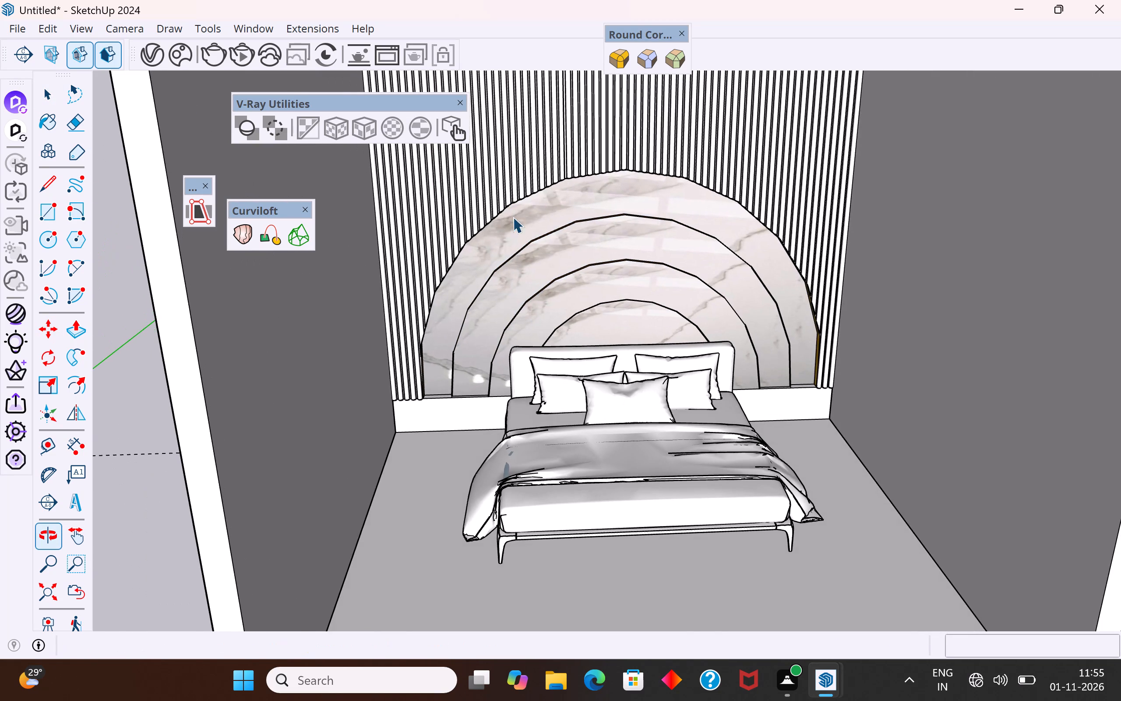
scroll(511, 349, down, 3)
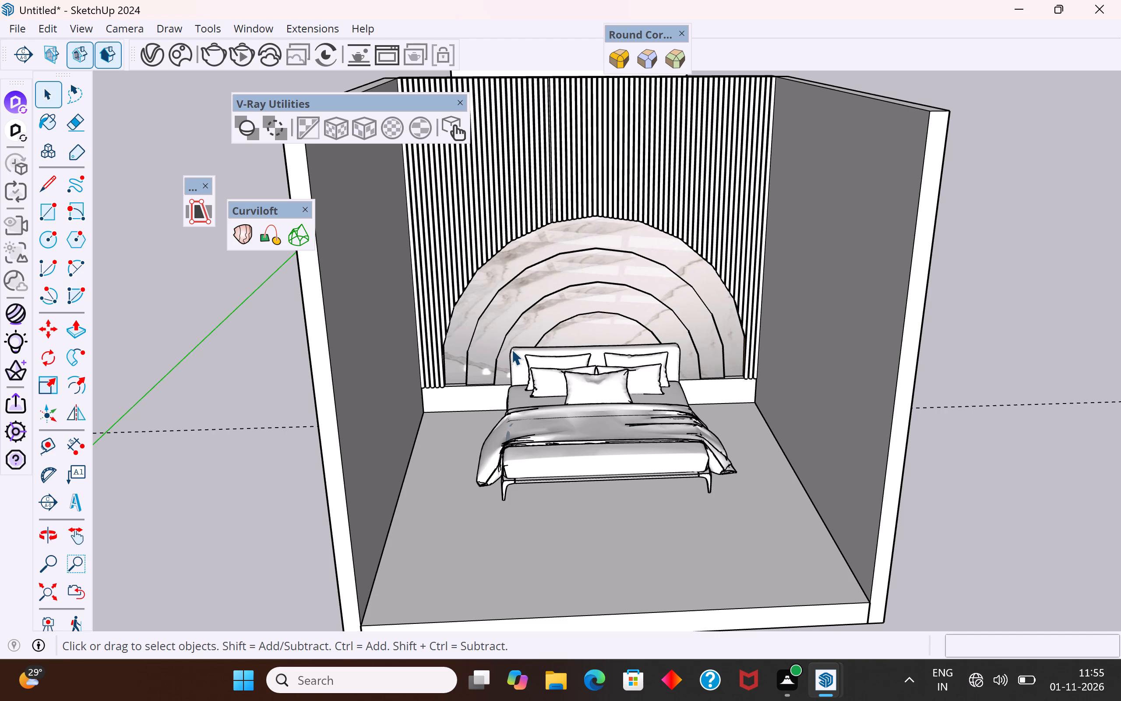
scroll(511, 349, down, 5)
middle_drag(645, 389, 780, 386)
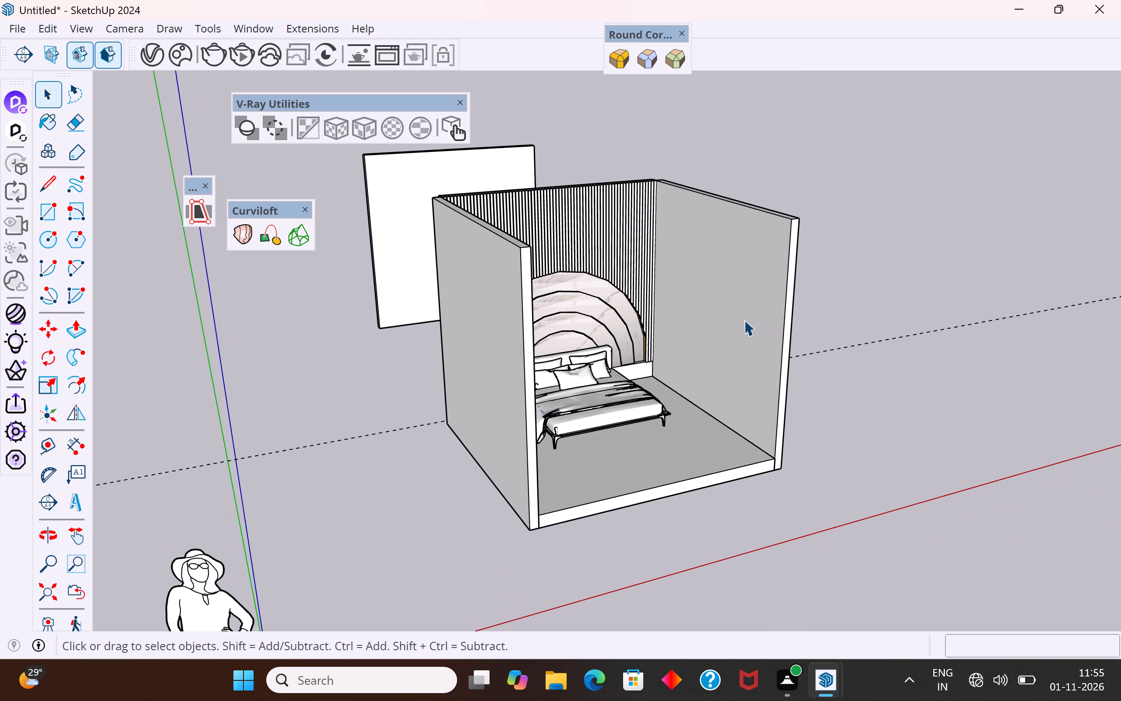
click(744, 318)
middle_drag(772, 362, 724, 316)
click(718, 316)
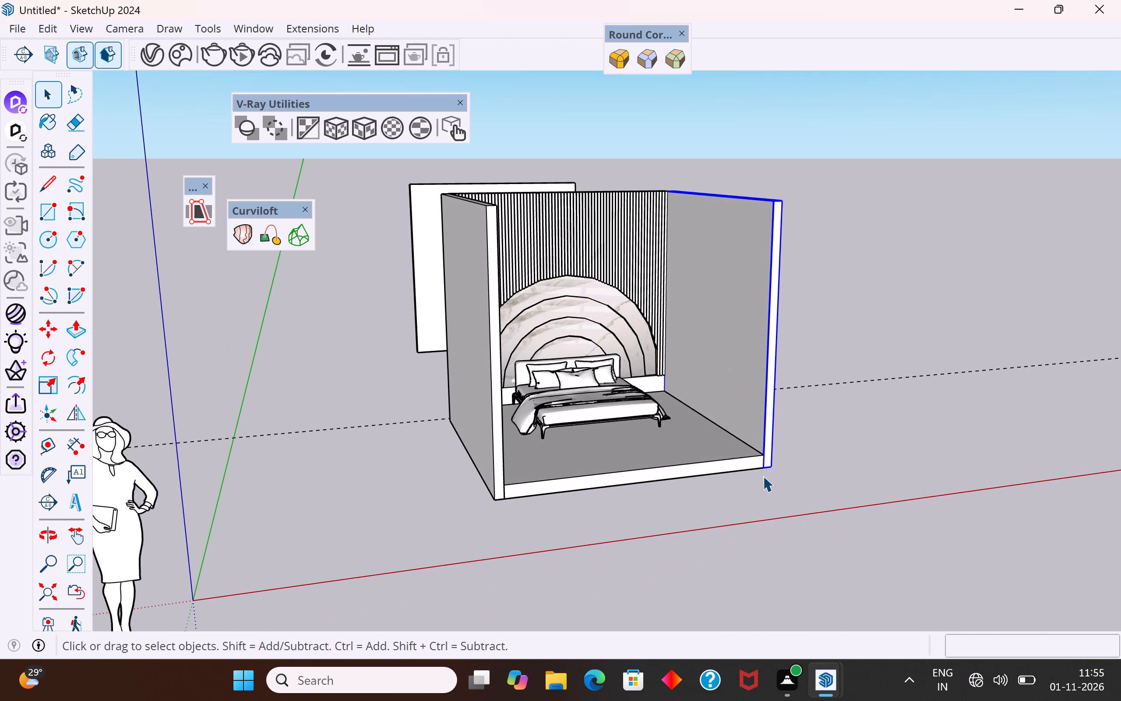
middle_drag(766, 472, 692, 501)
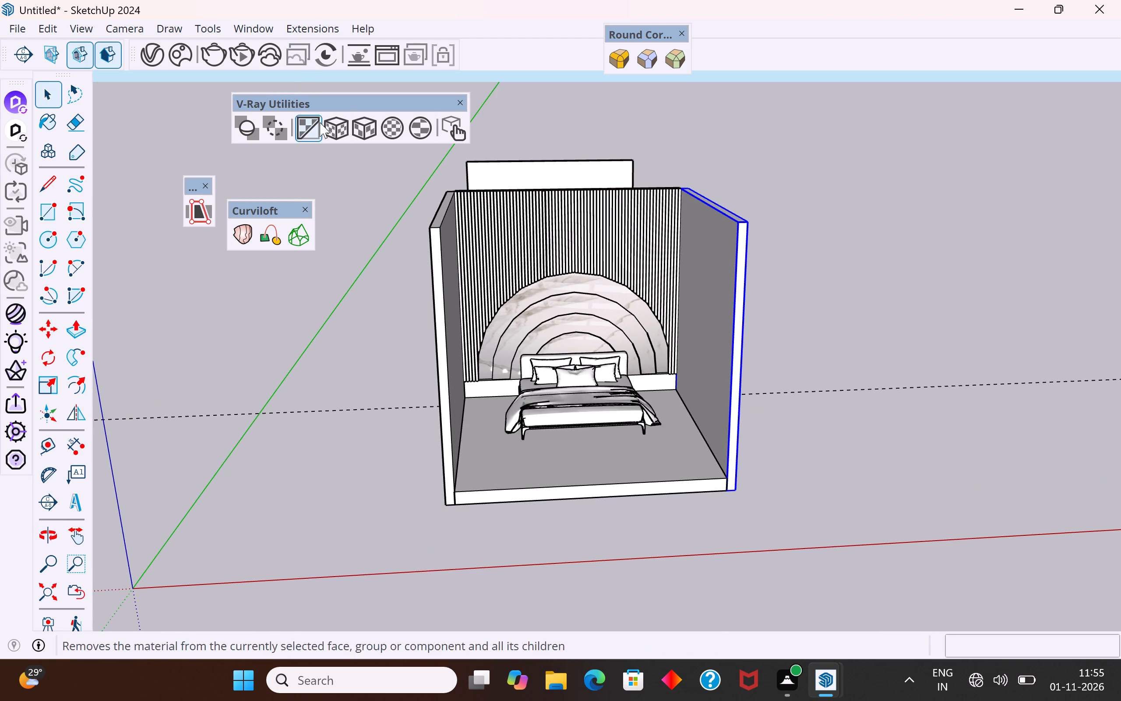
scroll(751, 316, down, 5)
middle_drag(763, 343, 714, 477)
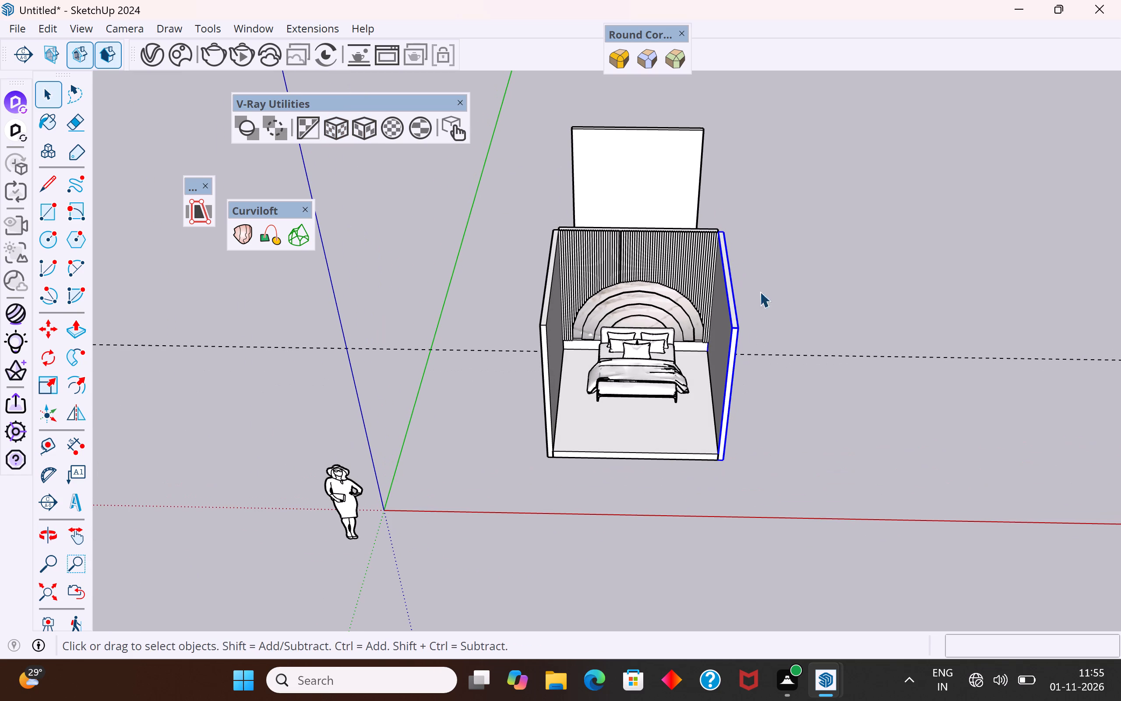
Delete the spare blank wall panel standing behind the room.
drag(773, 226, 478, 497)
click(856, 317)
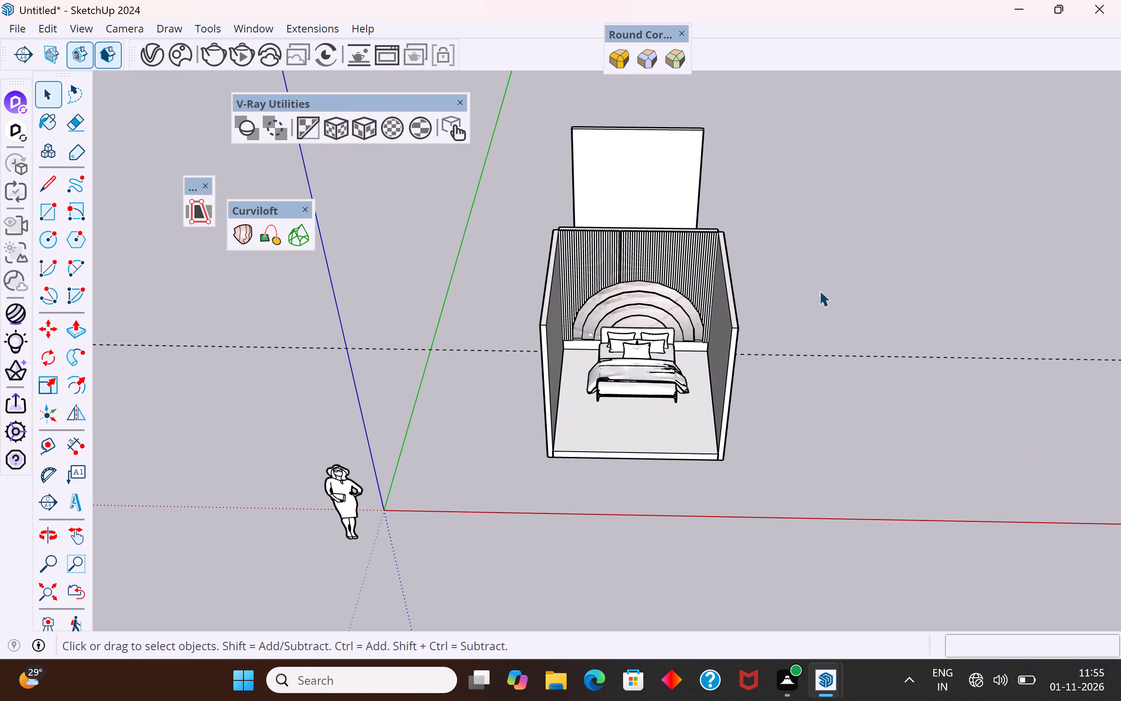
click(649, 196)
key(Delete)
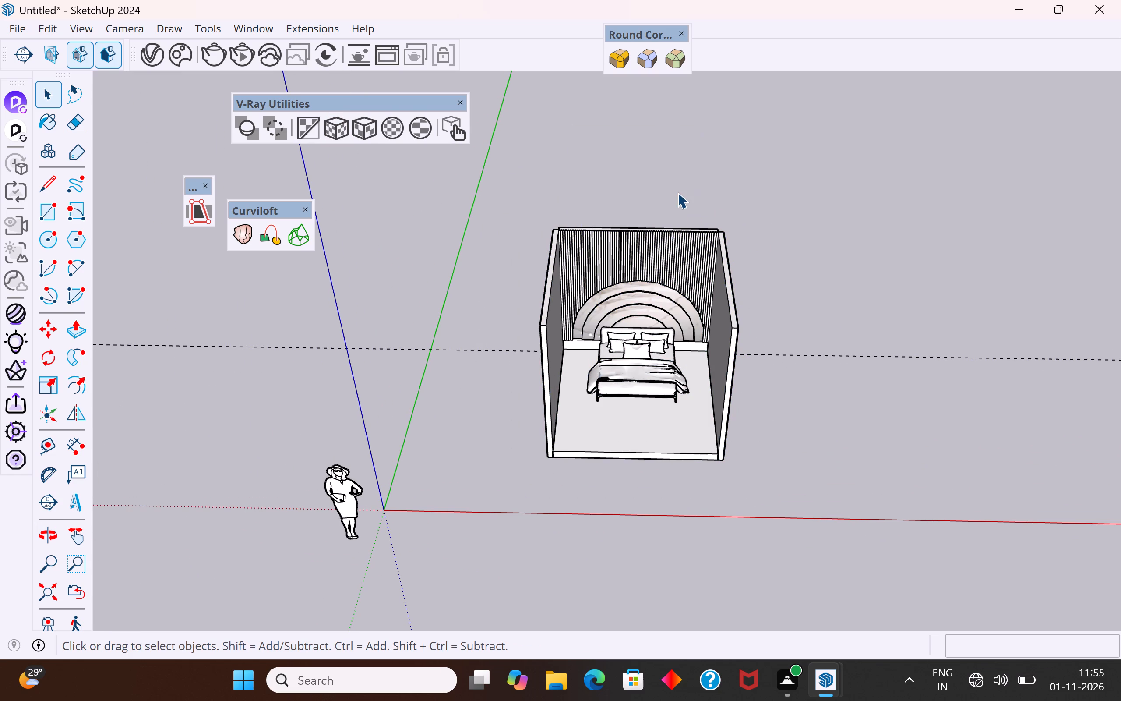
Rotate the whole room, with its walls, floor and bed, 90° in plan about a front floor corner.
drag(732, 265, 458, 488)
scroll(705, 255, up, 6)
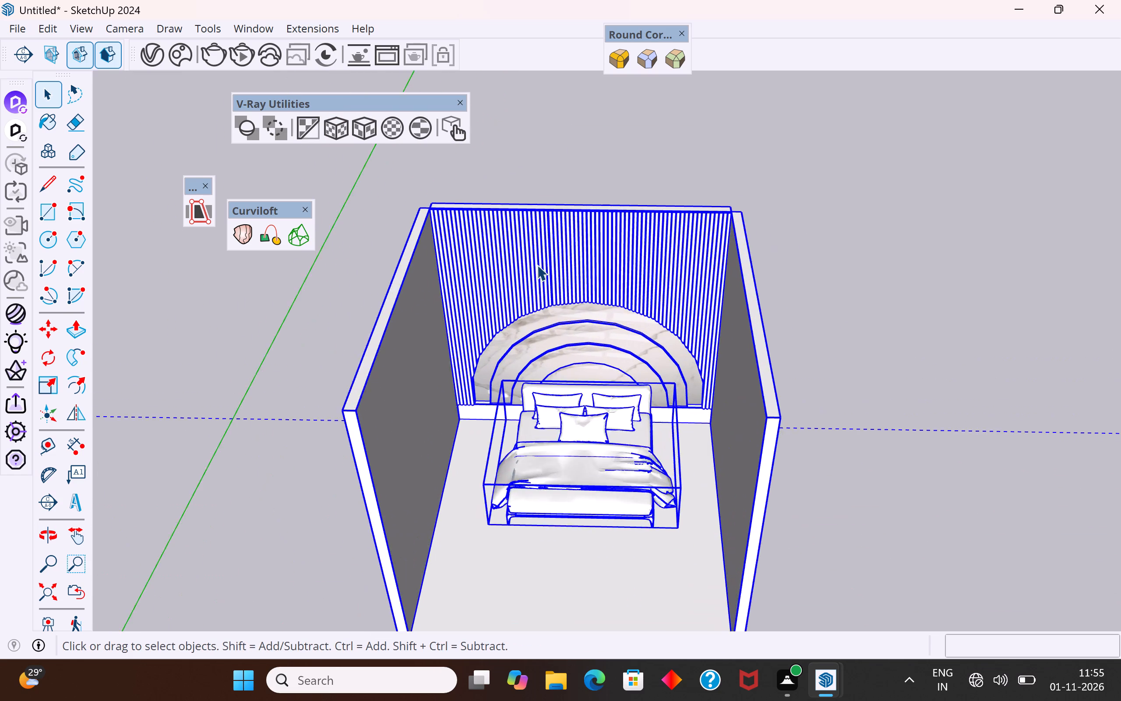
scroll(537, 265, up, 3)
scroll(837, 173, down, 5)
drag(924, 143, 829, 280)
scroll(829, 280, down, 3)
drag(888, 170, 406, 578)
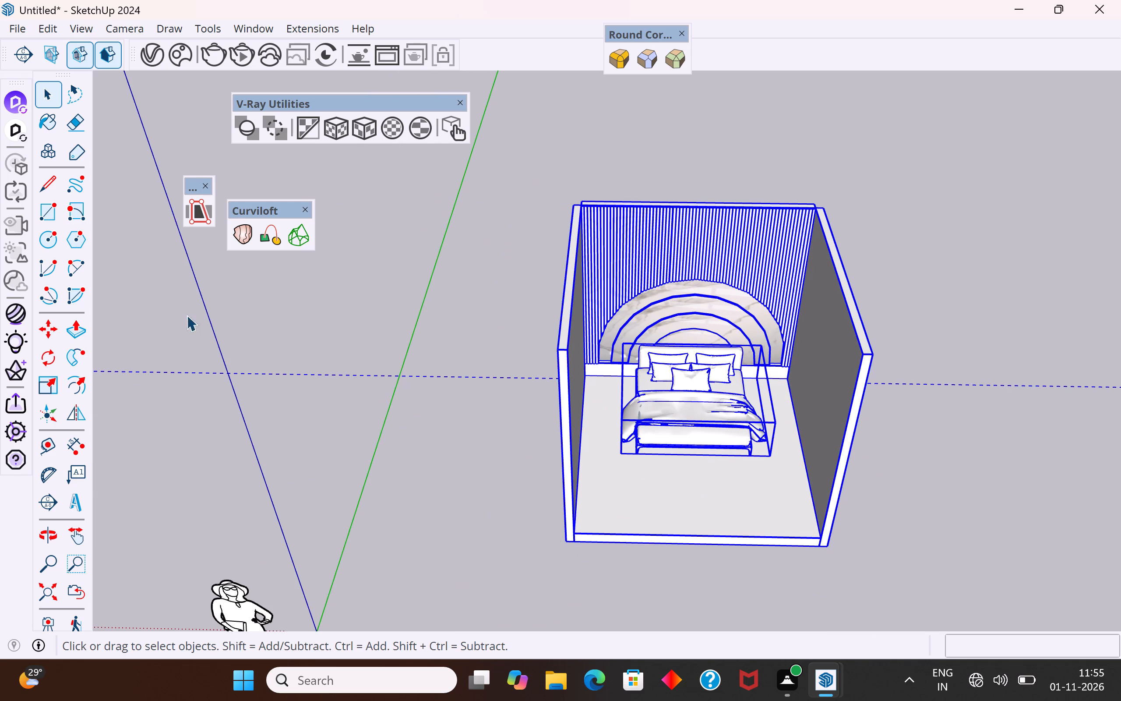
click(61, 354)
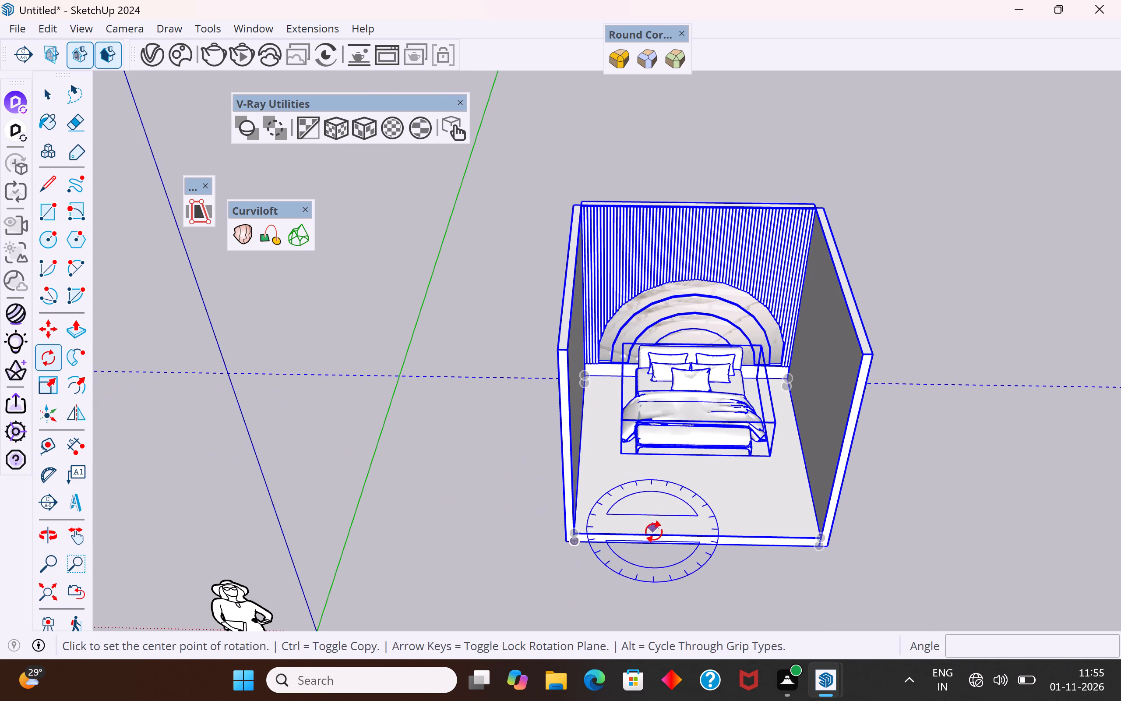
scroll(566, 551, up, 8)
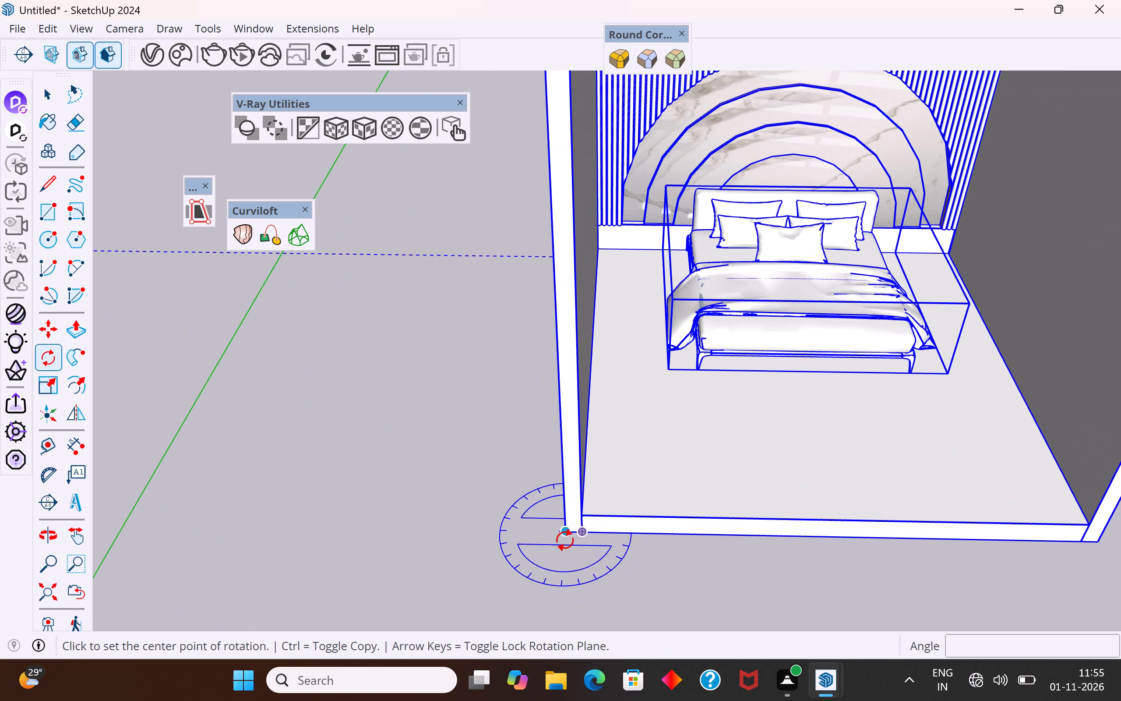
click(565, 540)
scroll(565, 540, down, 13)
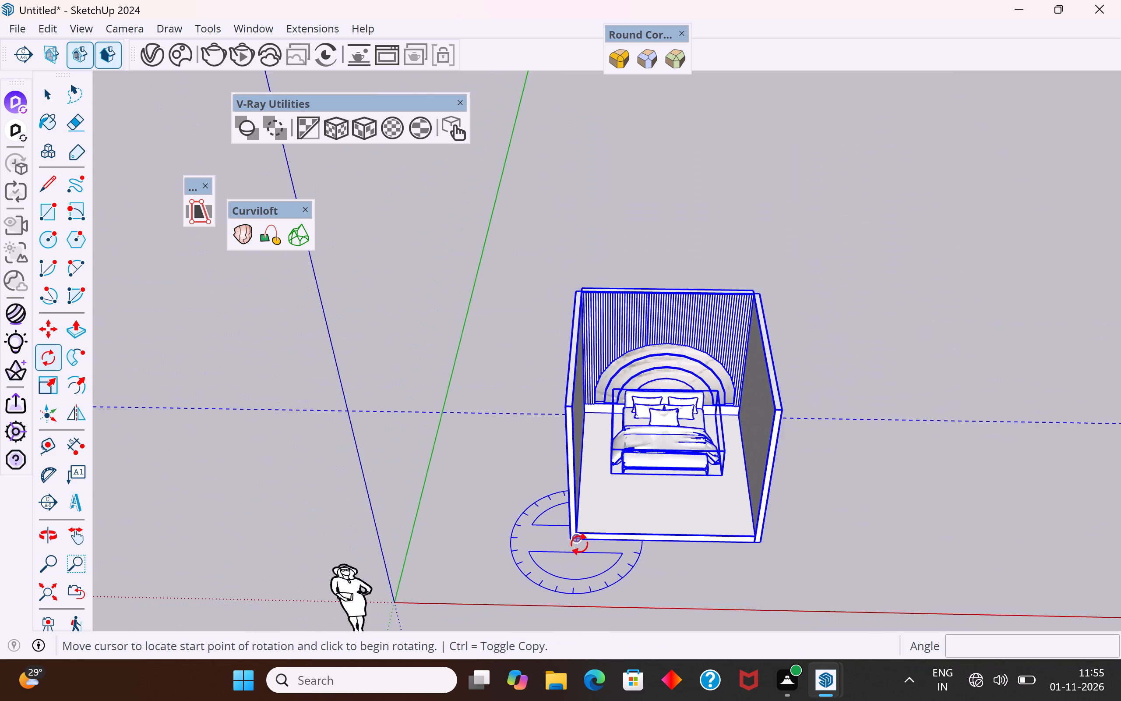
scroll(582, 535, down, 3)
click(565, 608)
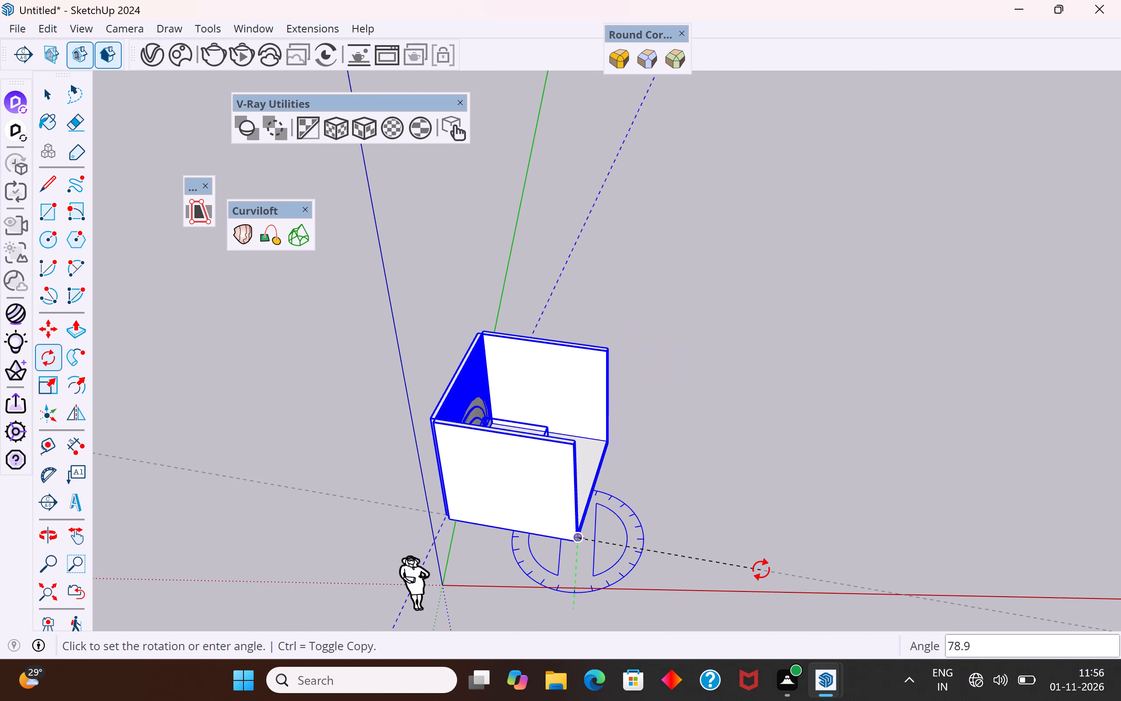
click(764, 533)
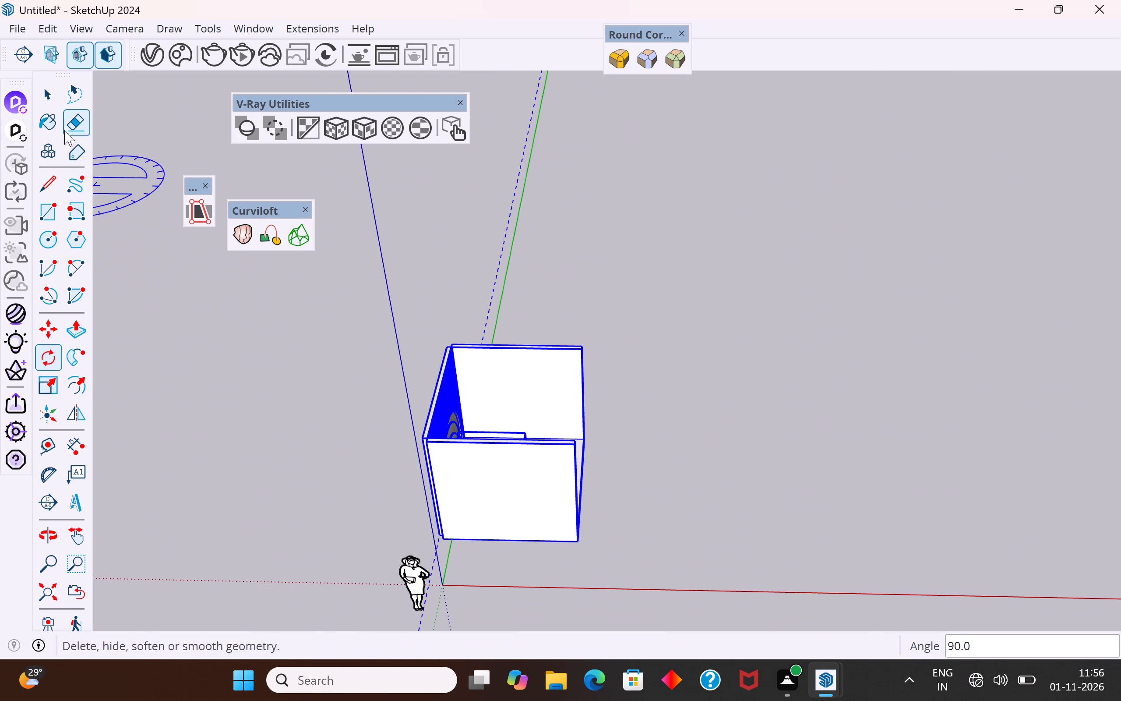
click(50, 96)
Run a V-Ray test render of the rotated room, and close the render and the asset editor.
click(154, 60)
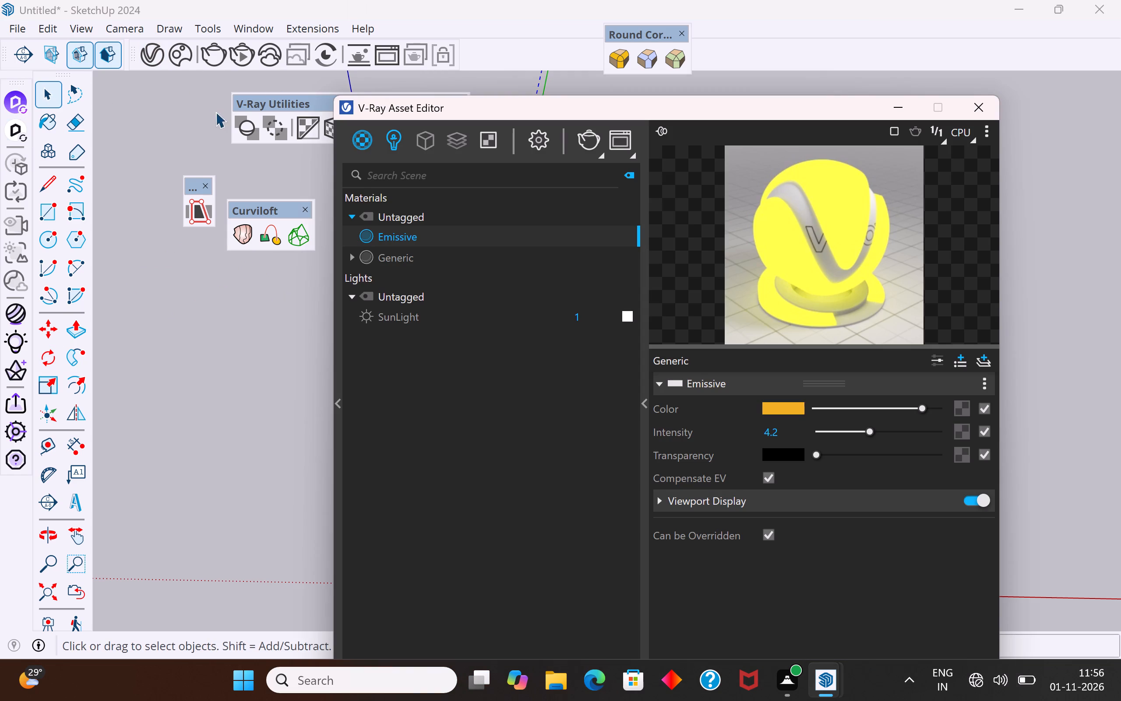
click(591, 144)
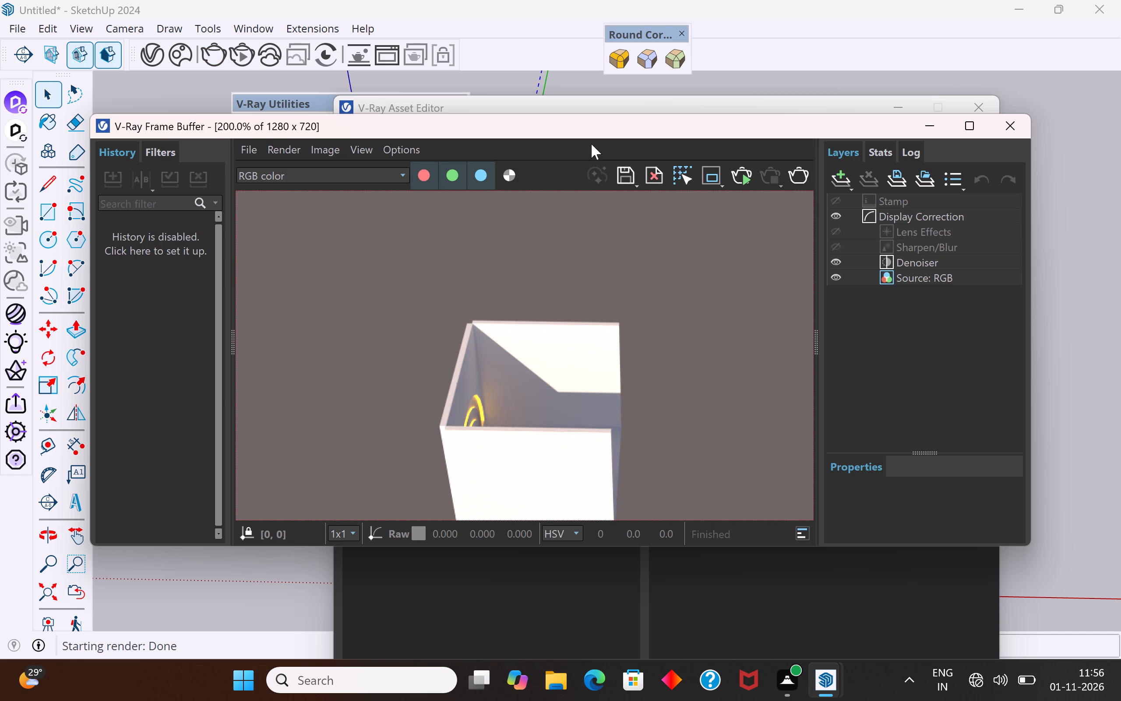
click(1011, 136)
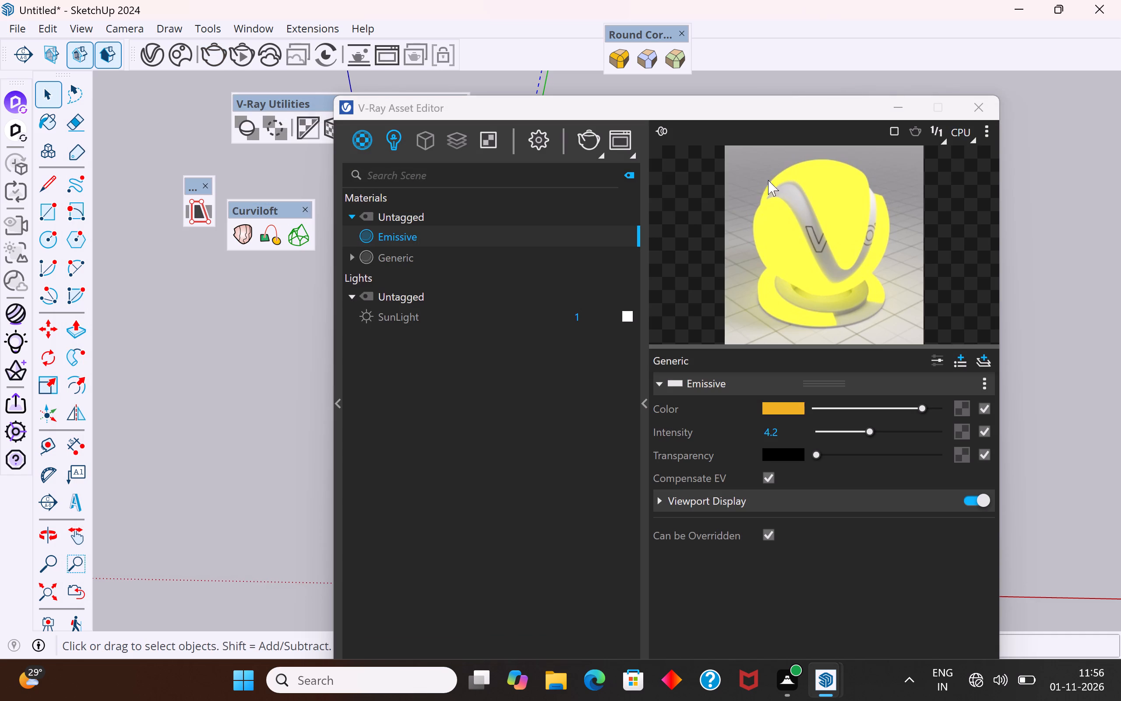
click(989, 105)
Start an interactive V-Ray render framed on the room's open front, facing the bed and arched back wall.
middle_drag(721, 293, 283, 241)
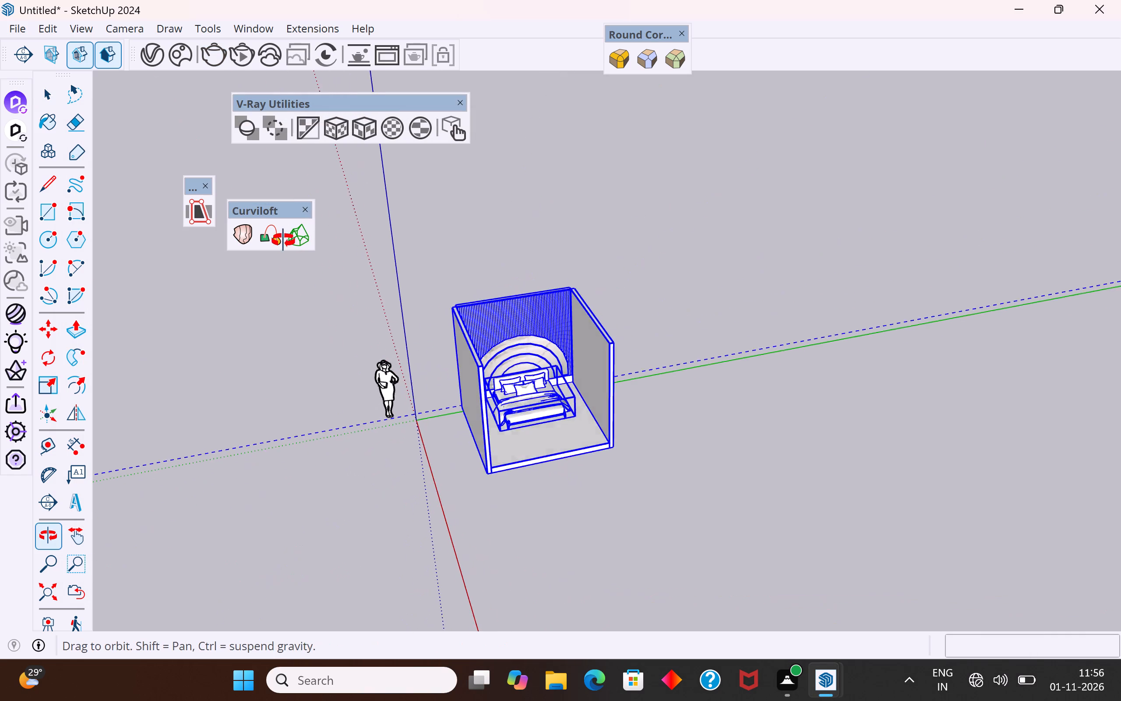
middle_drag(283, 241, 283, 238)
scroll(509, 399, up, 3)
middle_drag(549, 319, 551, 142)
scroll(577, 307, up, 3)
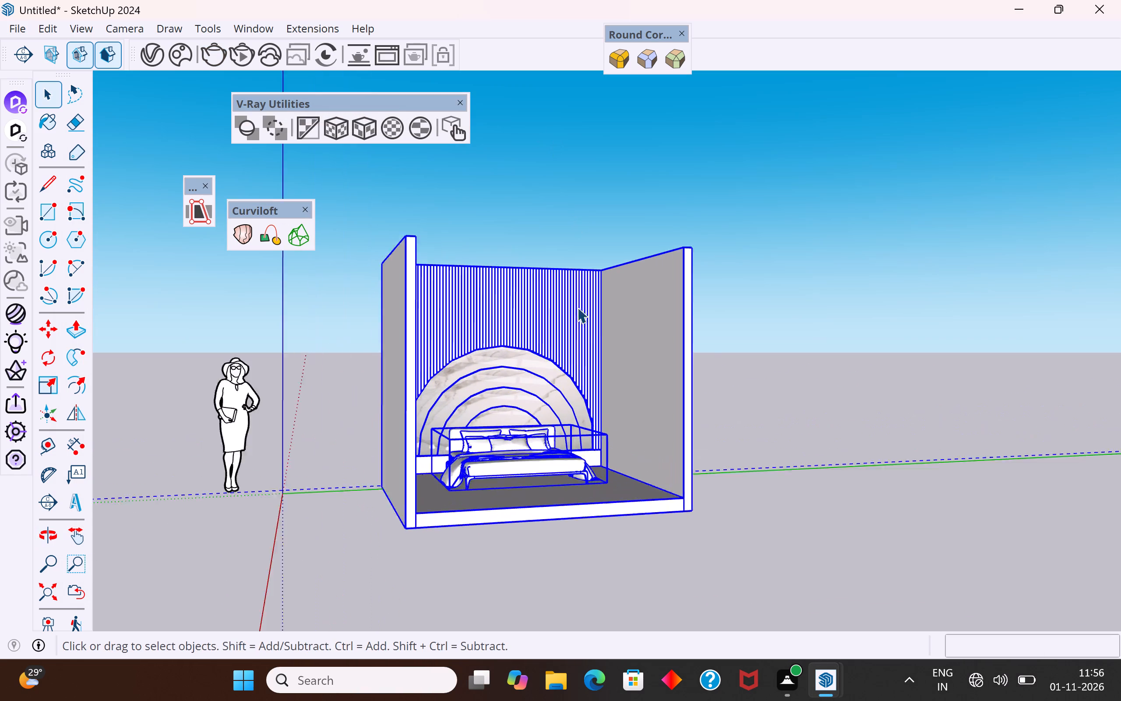
scroll(577, 307, up, 1)
middle_drag(590, 341, 476, 412)
scroll(476, 406, up, 2)
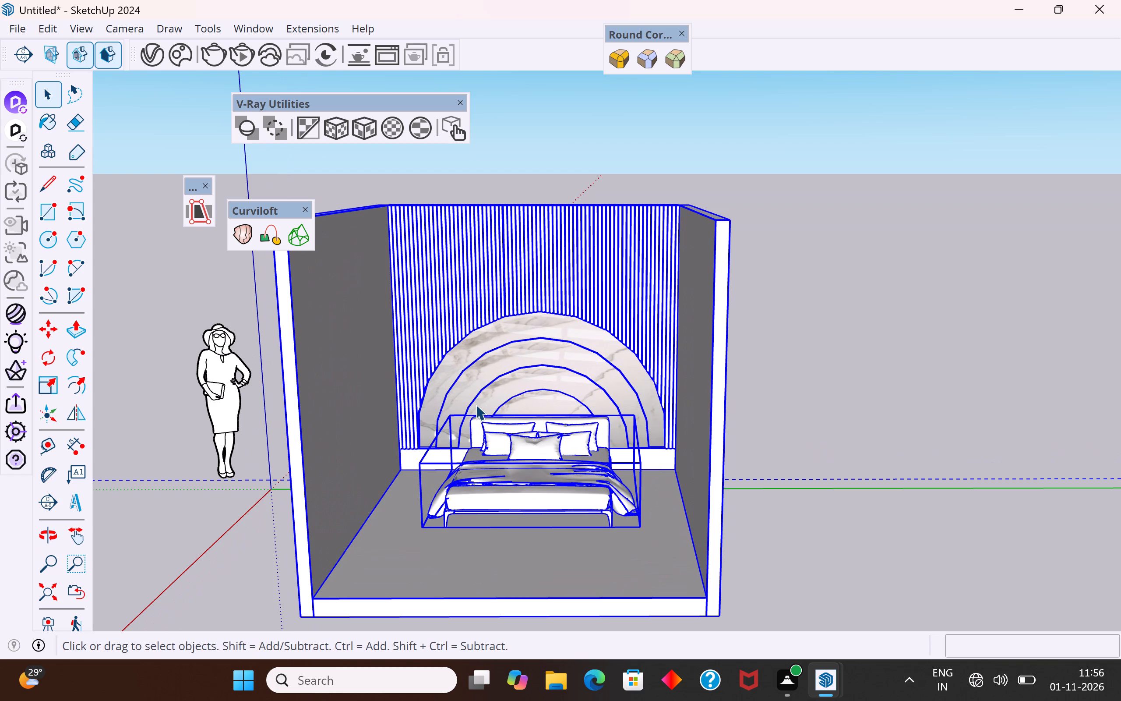
middle_drag(507, 400, 540, 379)
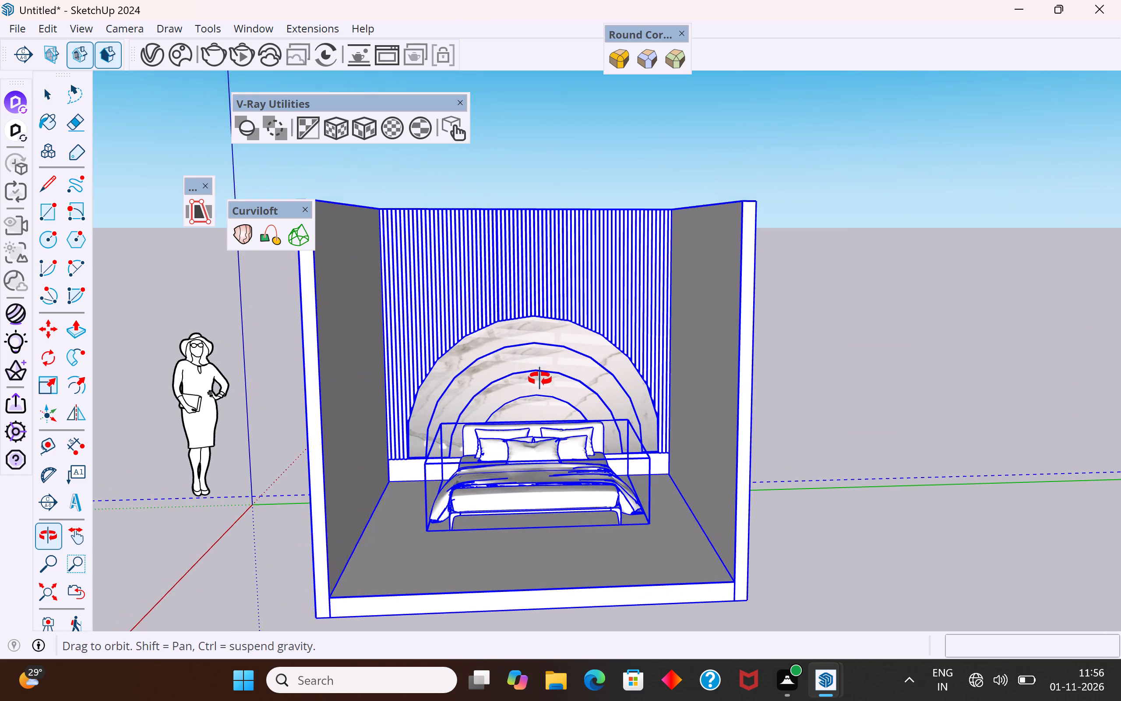
middle_drag(540, 379, 524, 390)
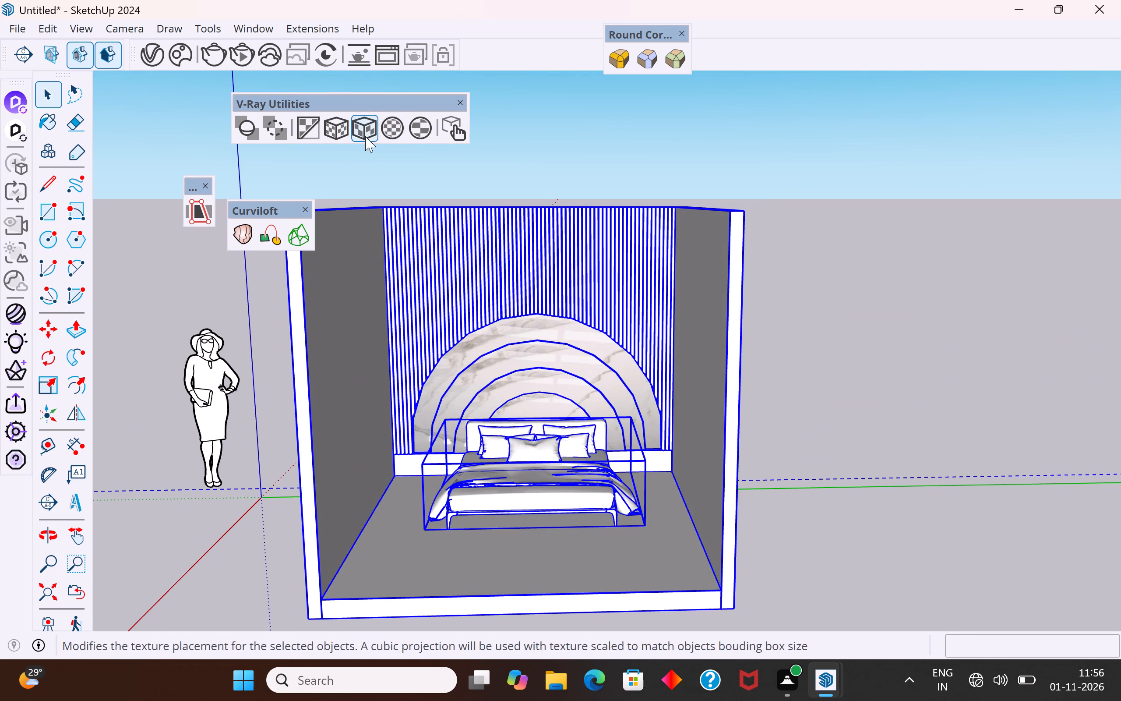
click(250, 61)
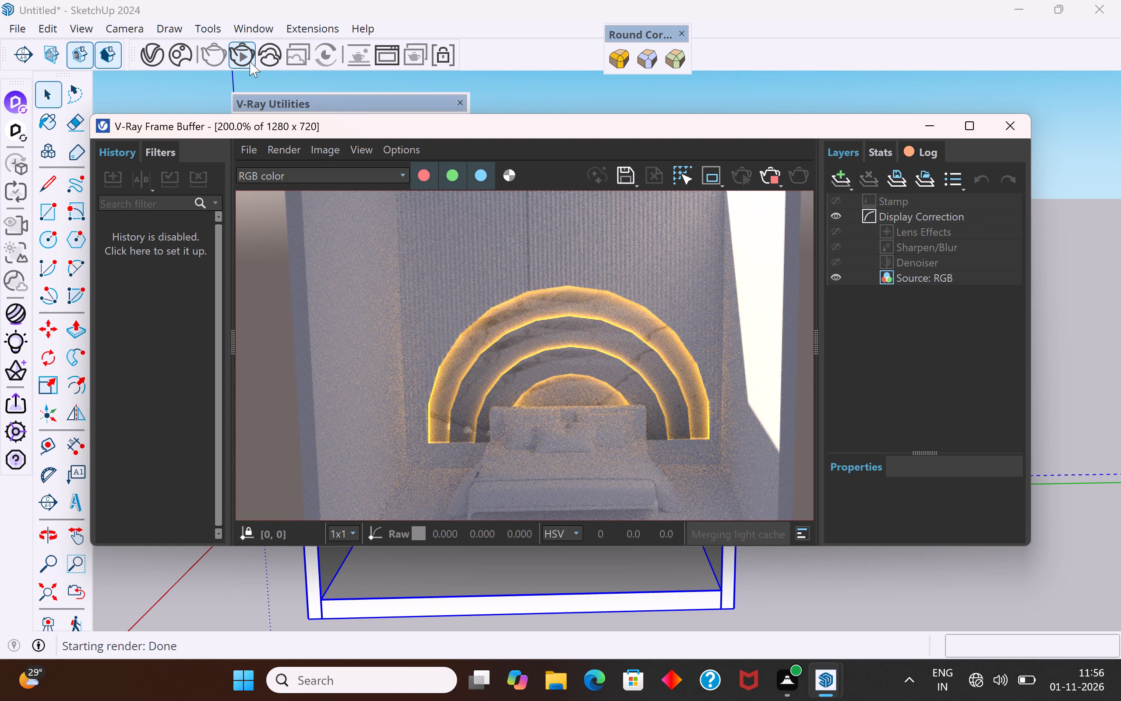
Examine the interactive render at full-window size, checking the glowing arches, stripped back wall, bed and side walls.
scroll(505, 368, down, 1)
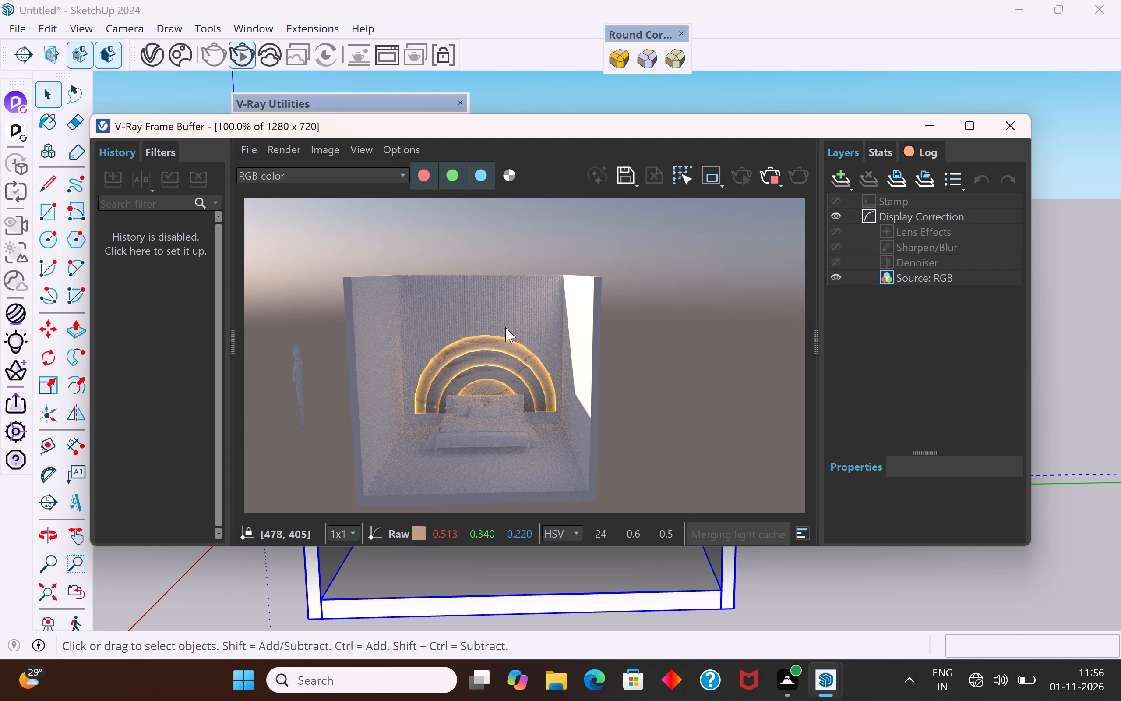
middle_drag(522, 344, 536, 430)
scroll(572, 301, up, 2)
scroll(572, 301, down, 2)
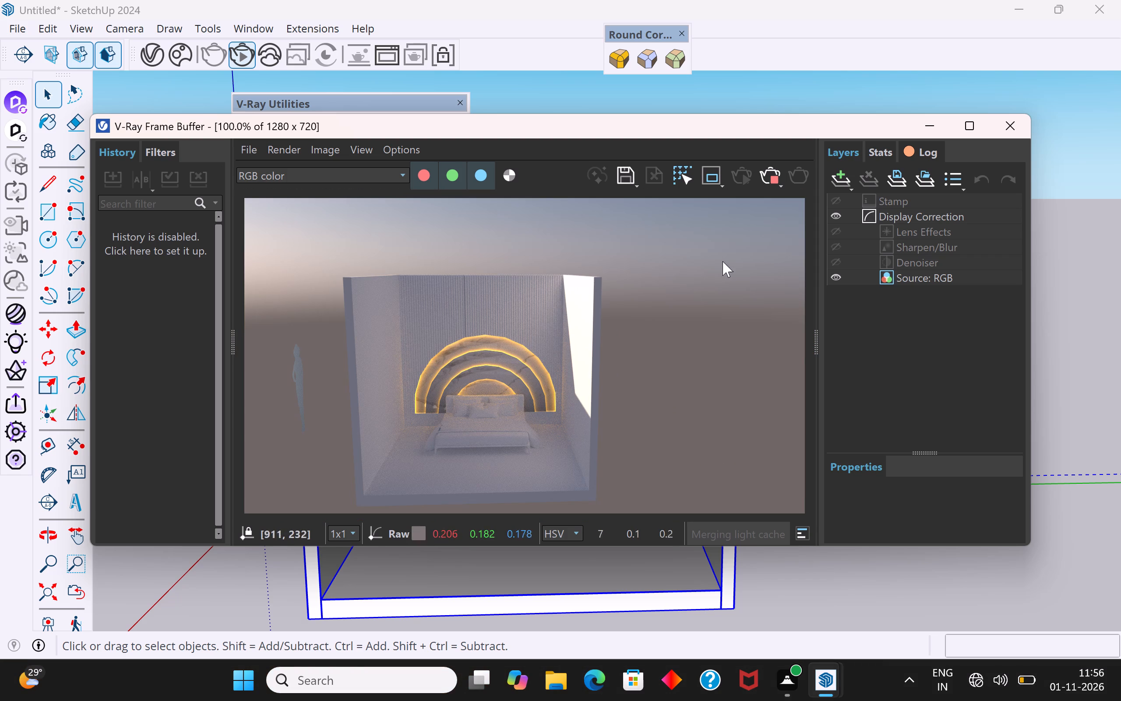
click(959, 128)
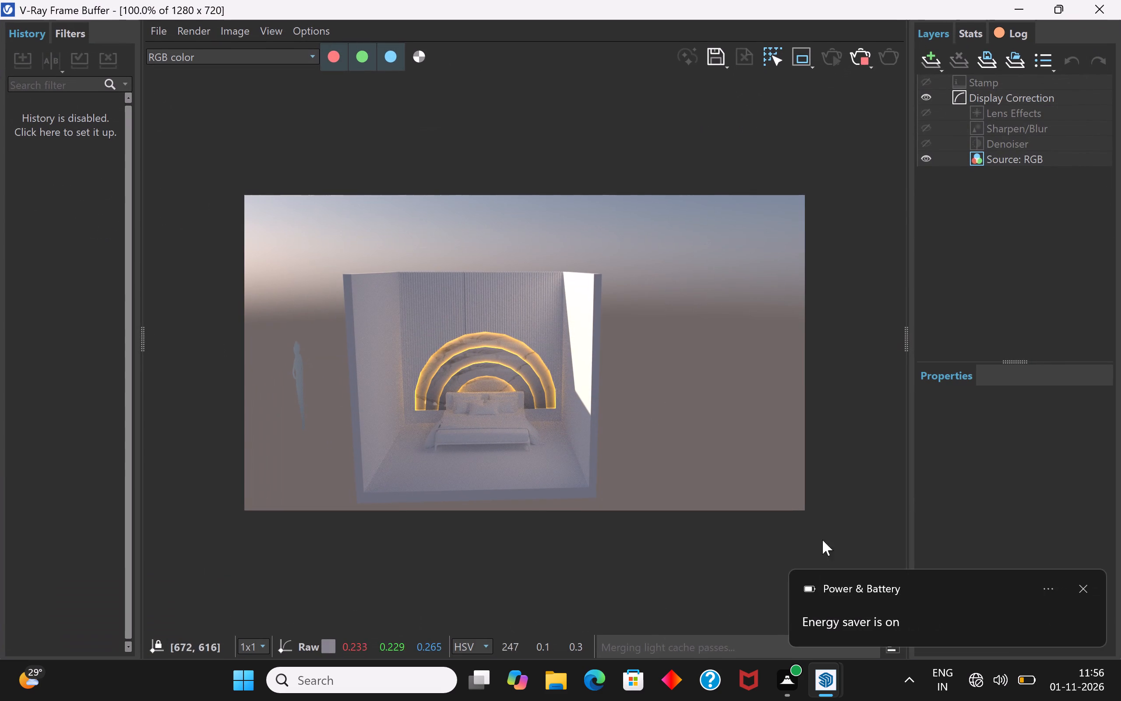
click(1083, 591)
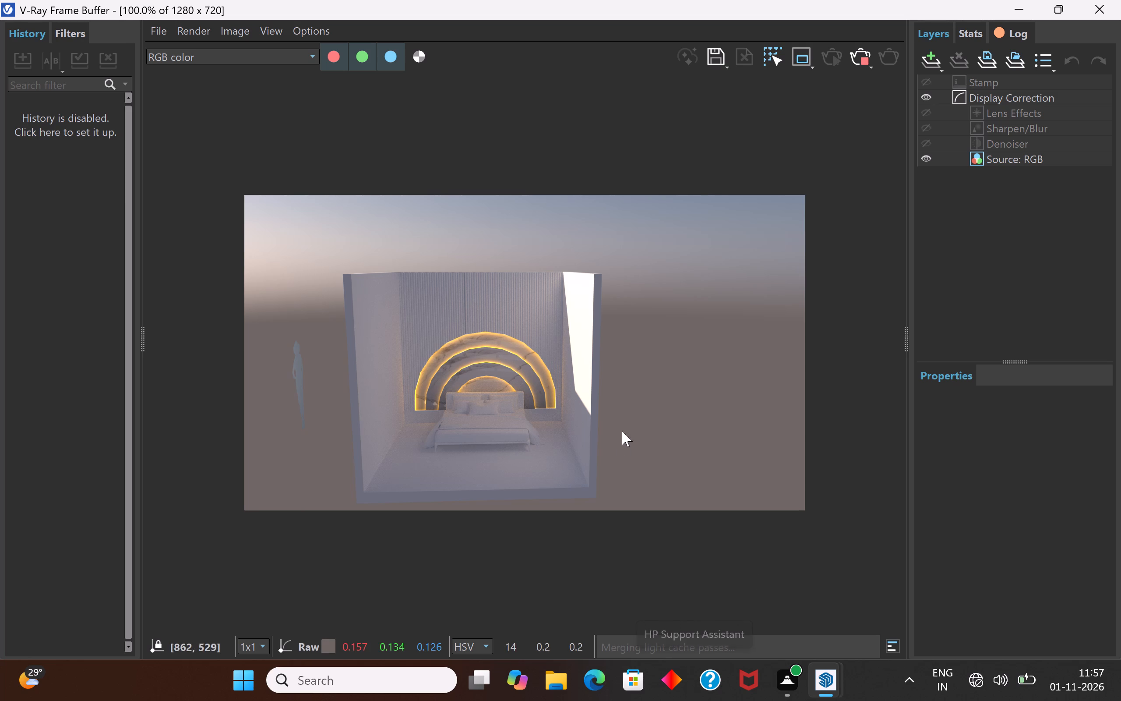
middle_drag(638, 422, 674, 556)
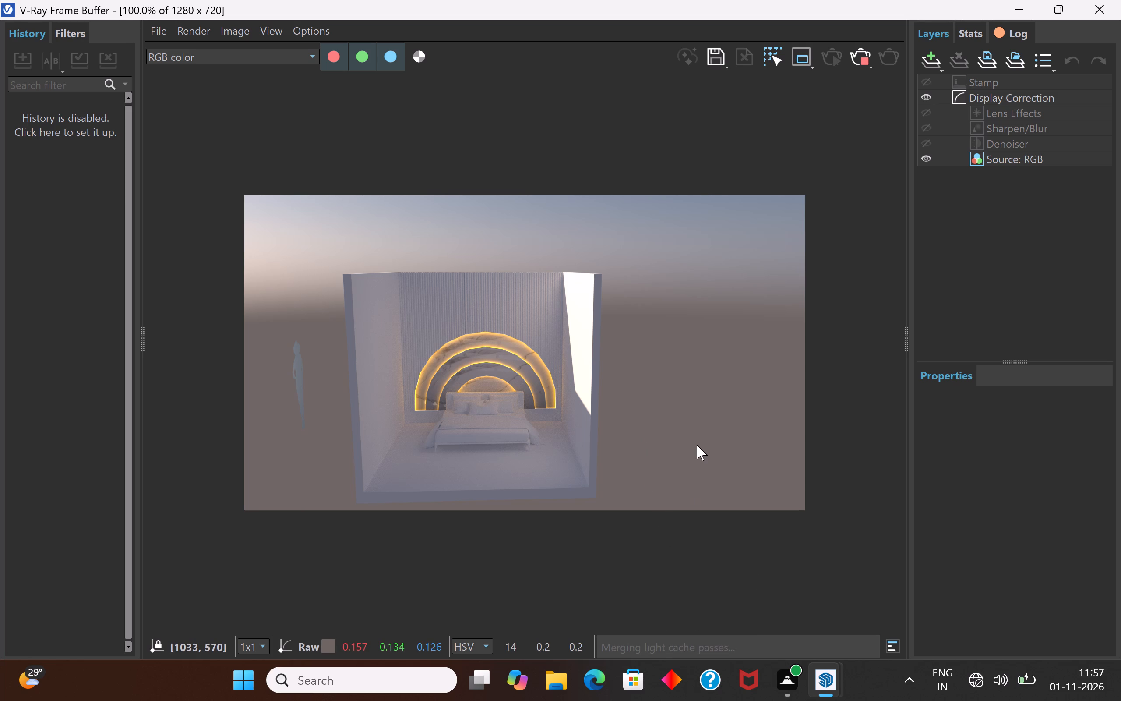
scroll(480, 372, up, 2)
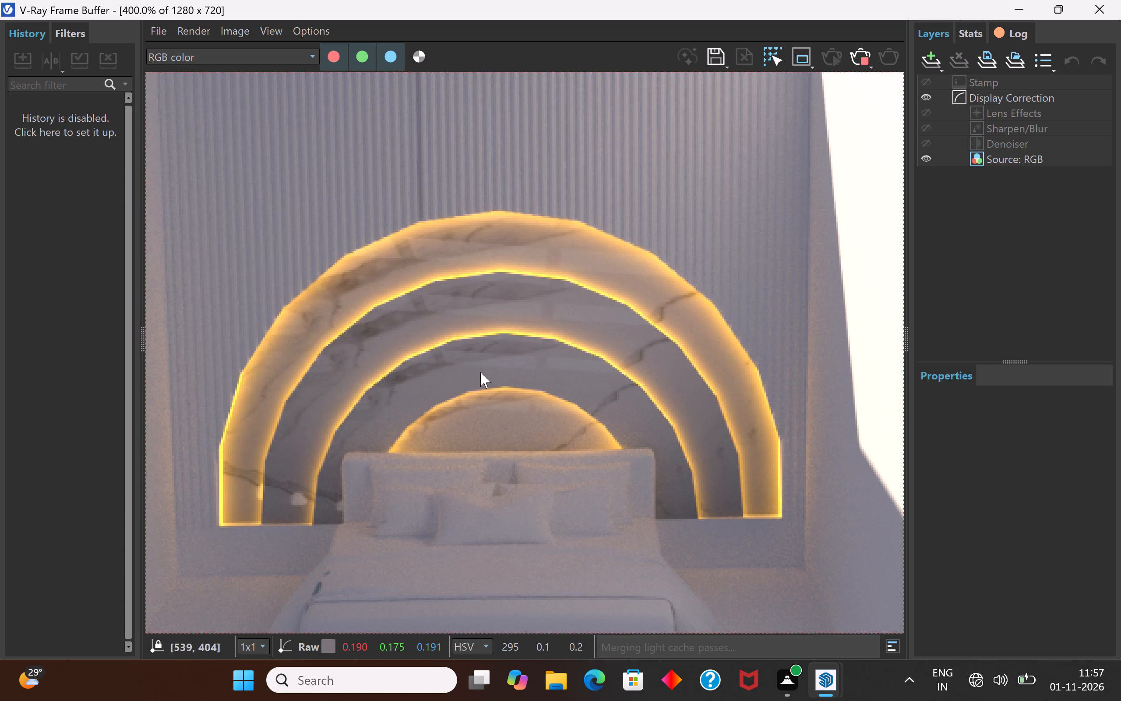
scroll(480, 372, down, 1)
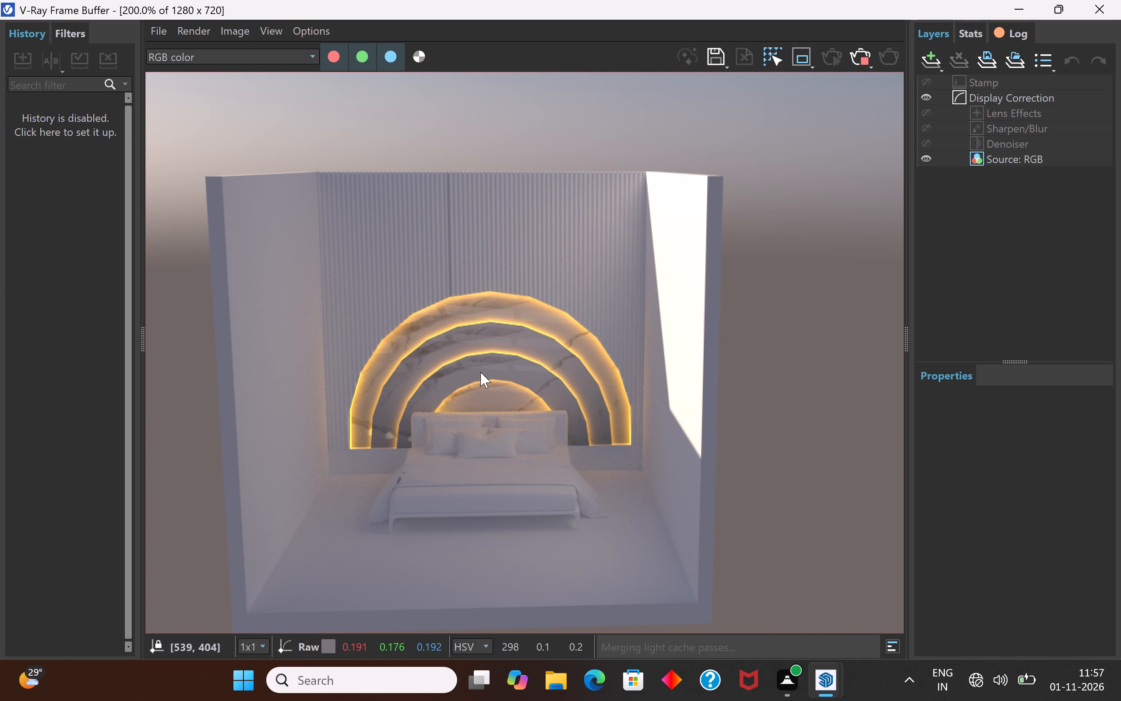
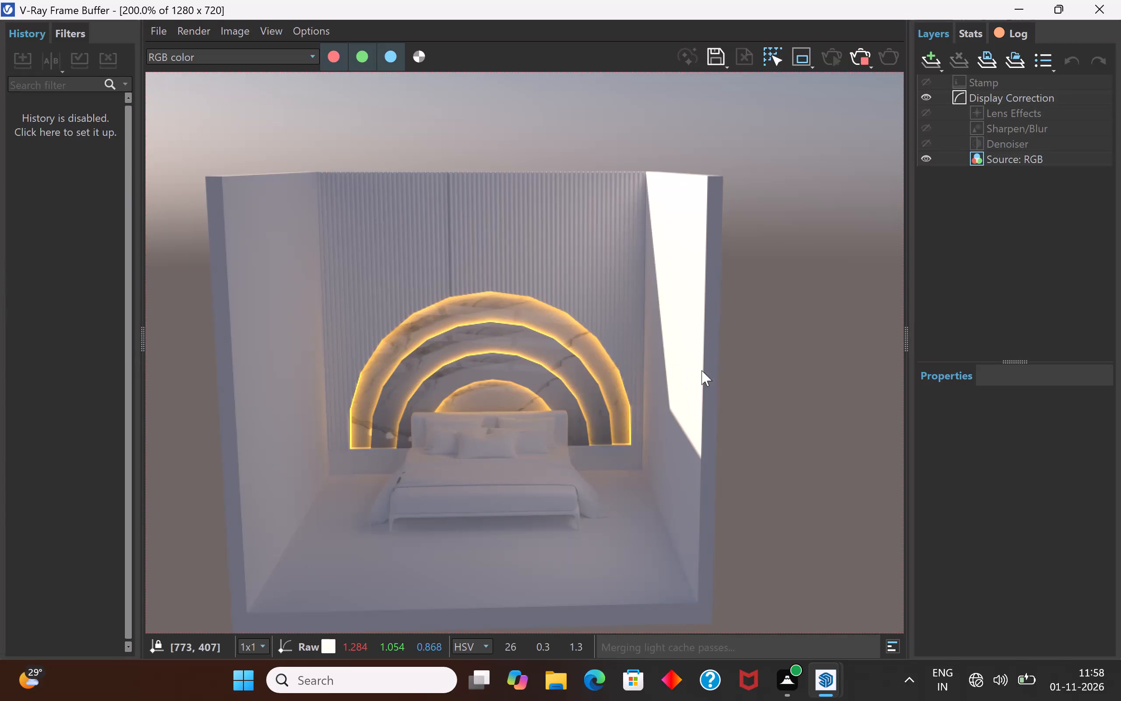
Close the V-Ray render window and return to the bedroom model.
click(1109, 12)
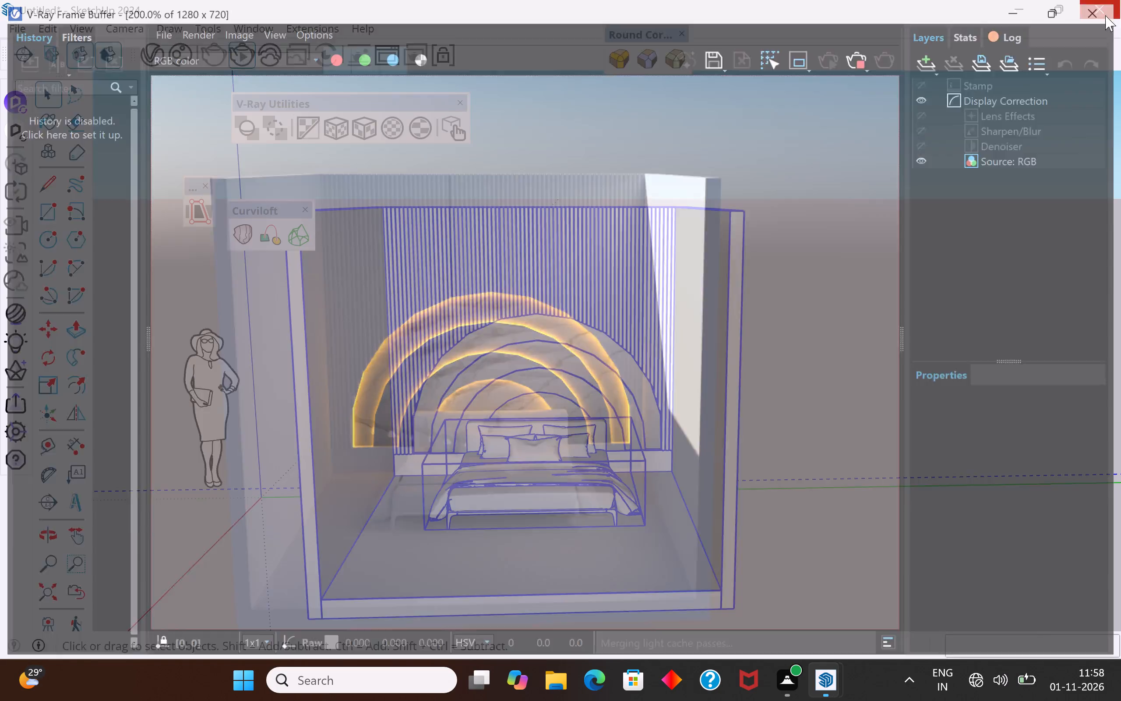
Delete the dashed guide line running behind the room parallel to the green axis.
middle_drag(589, 440, 550, 471)
click(870, 460)
drag(961, 381, 915, 456)
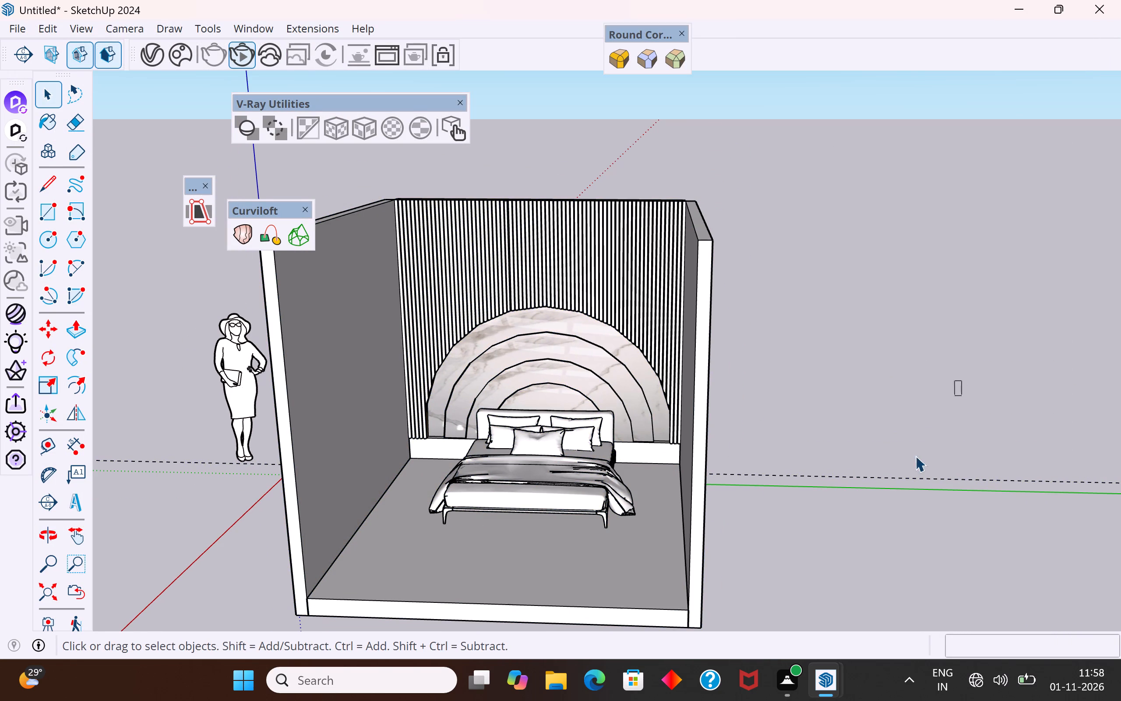
drag(915, 456, 870, 519)
key(Delete)
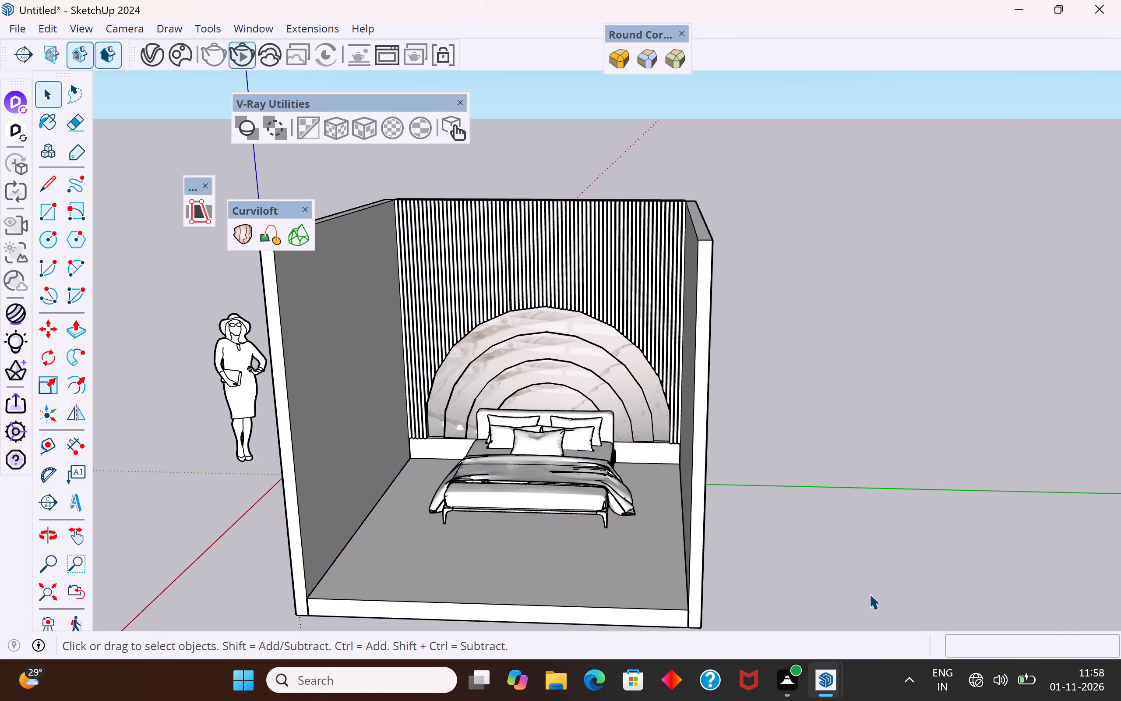
Move the side wall nearest the standing figure outward from the bedroom floor along the green axis, starting from its bottom front corner.
scroll(953, 495, down, 4)
middle_drag(1025, 393, 942, 423)
scroll(609, 404, up, 4)
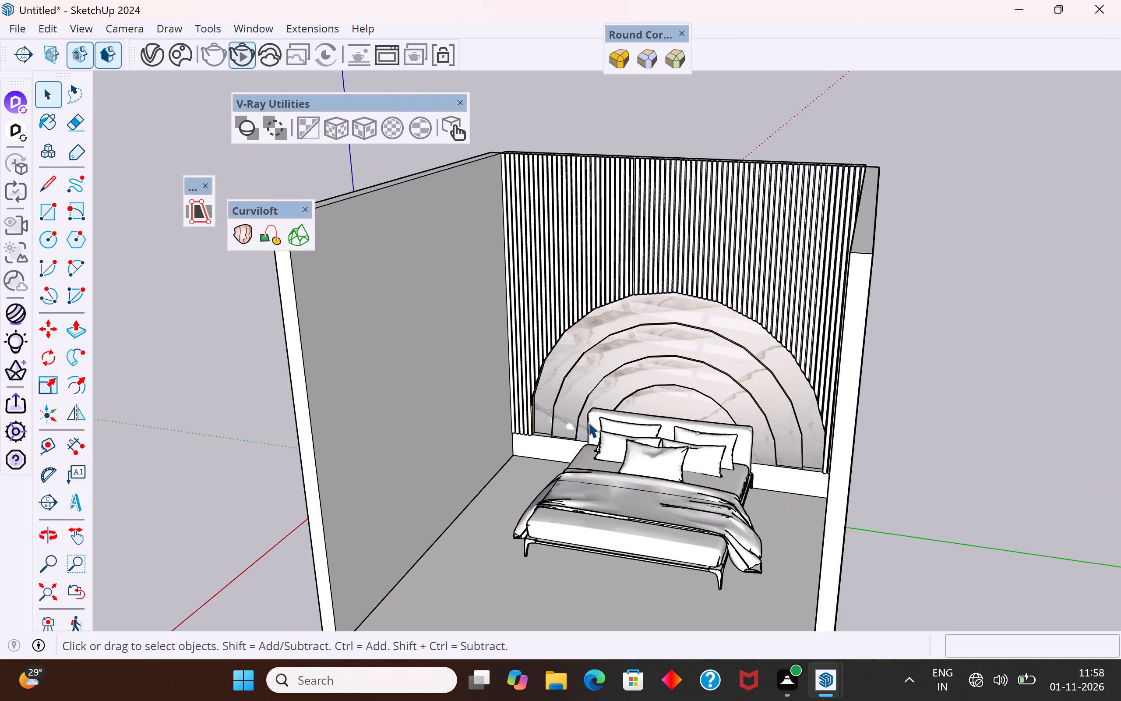
middle_drag(588, 422, 465, 457)
click(431, 398)
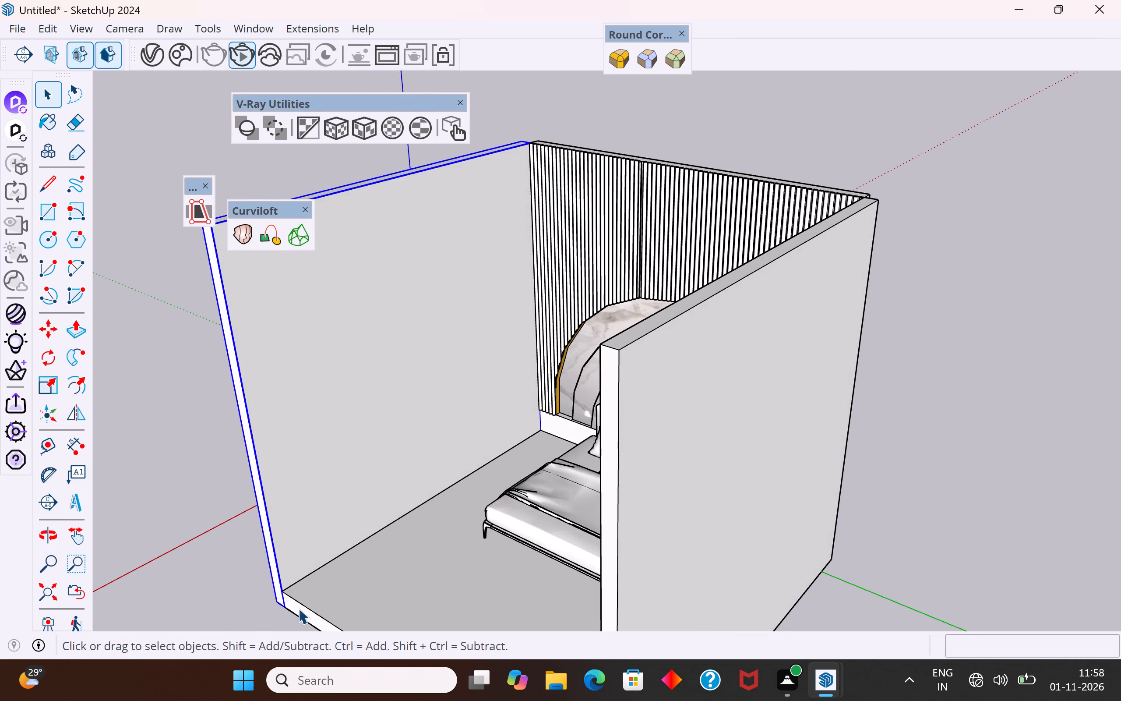
key(m)
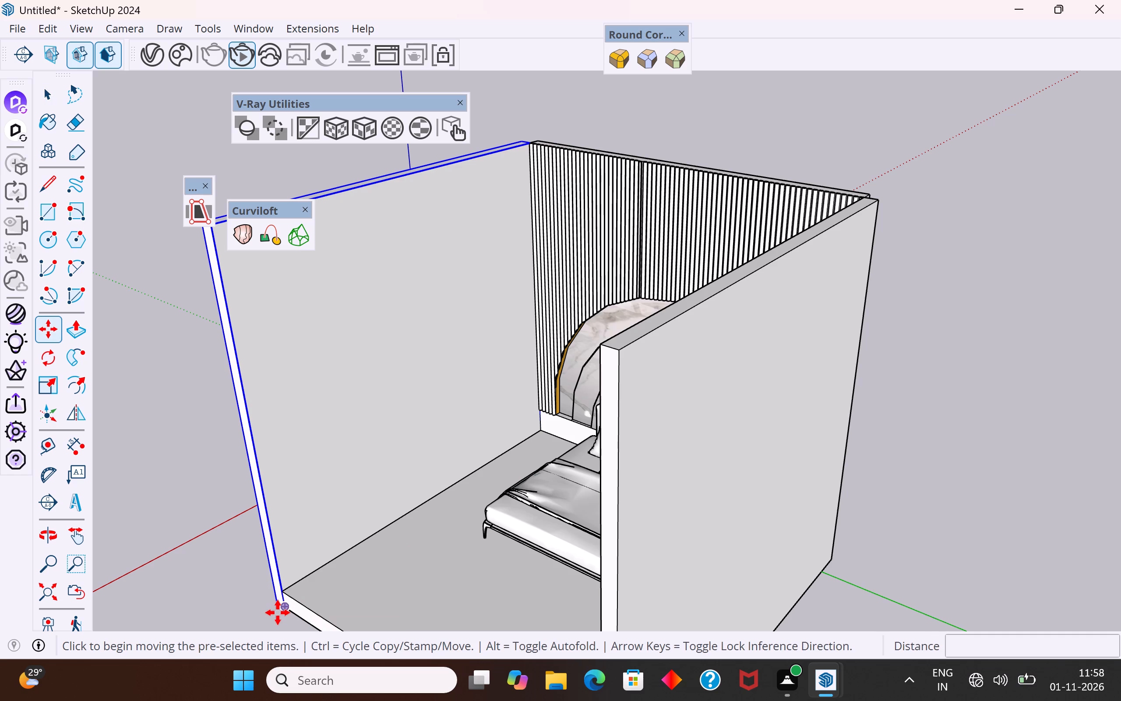
click(278, 612)
scroll(195, 558, down, 3)
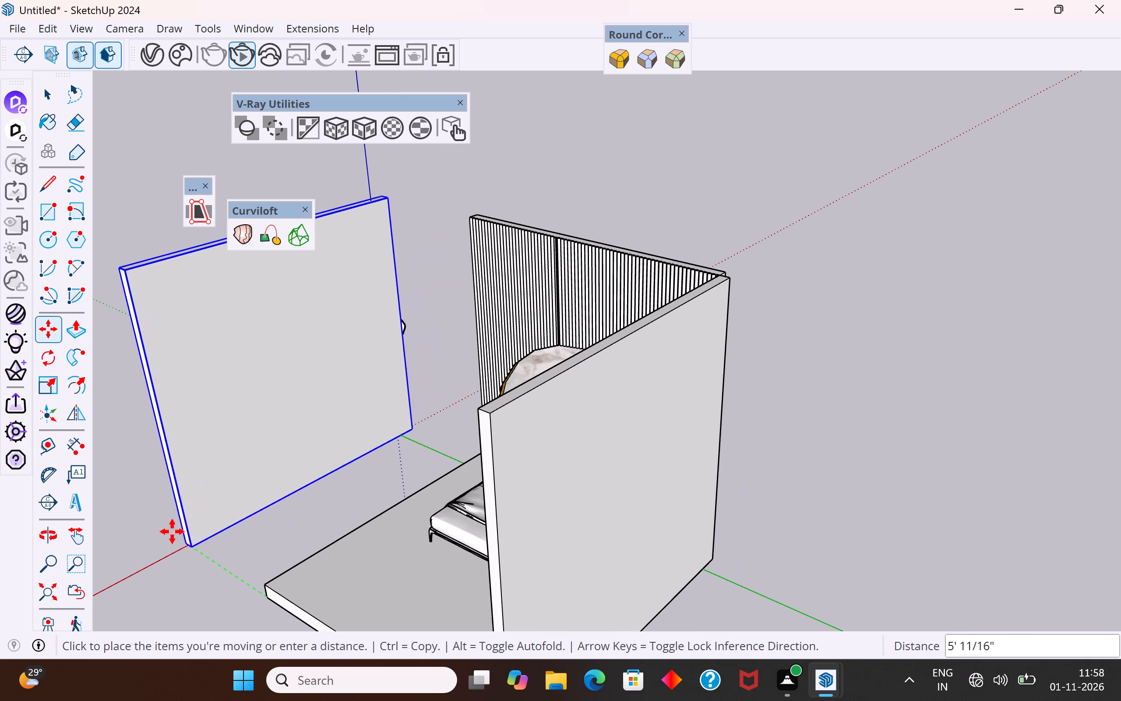
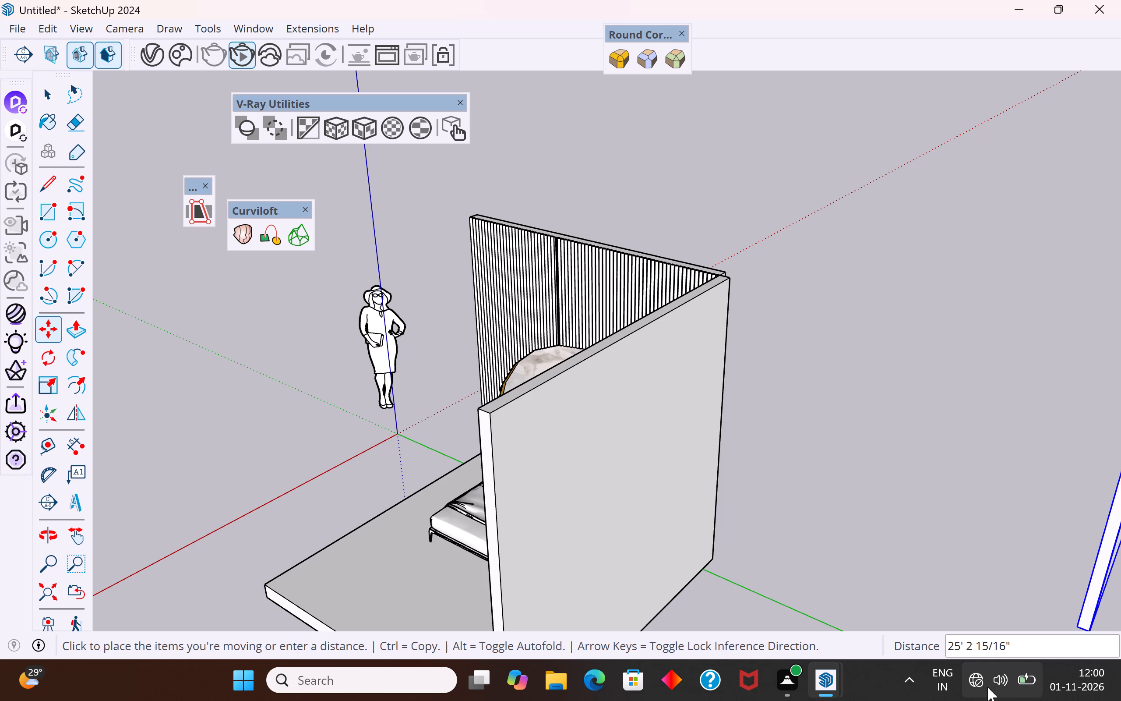
Place the moved side wall about 29' 6" away from its original spot along the green axis.
scroll(522, 534, down, 7)
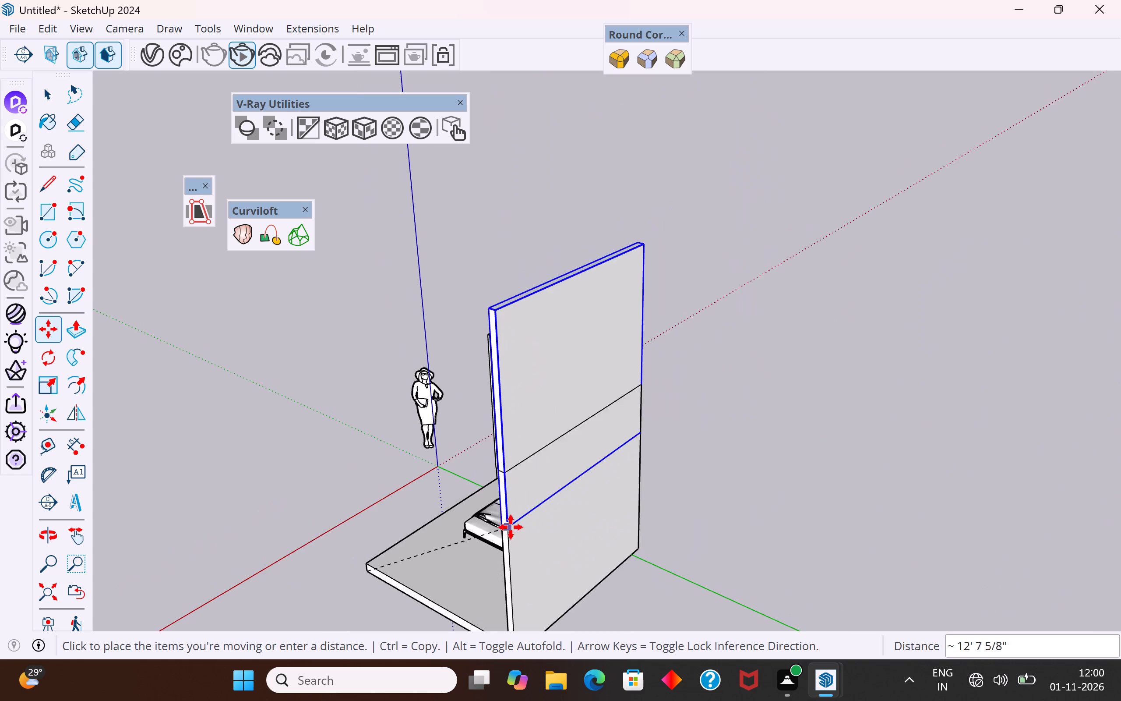
scroll(511, 527, down, 13)
click(664, 553)
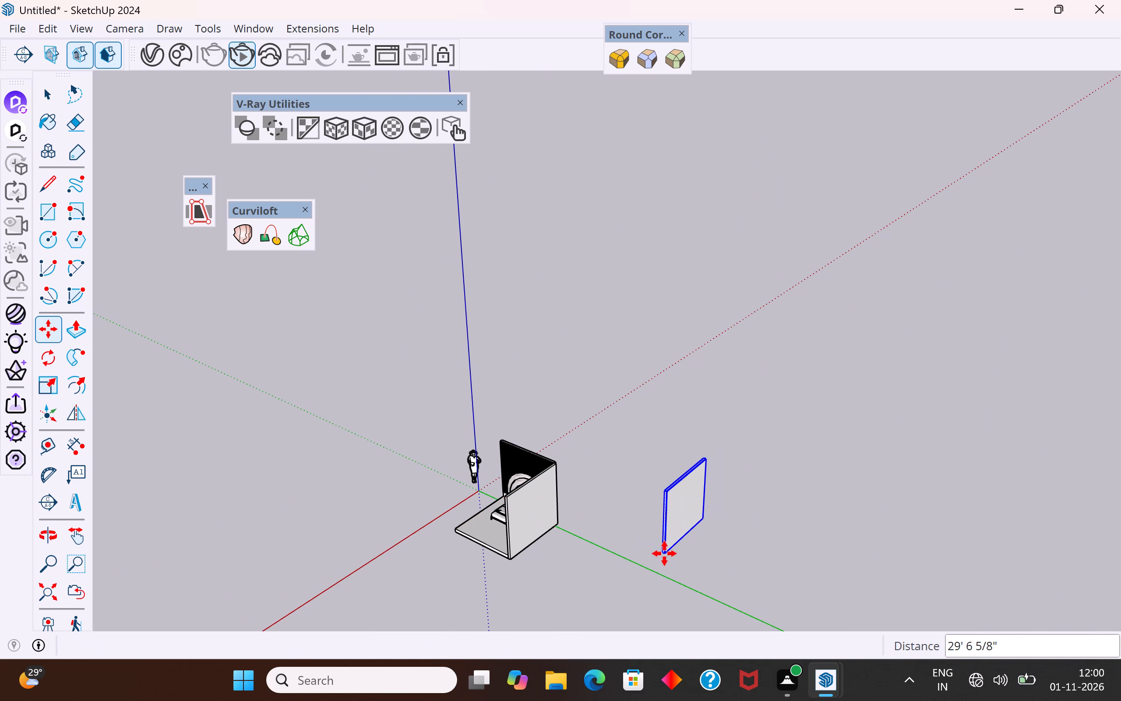
click(48, 95)
click(495, 507)
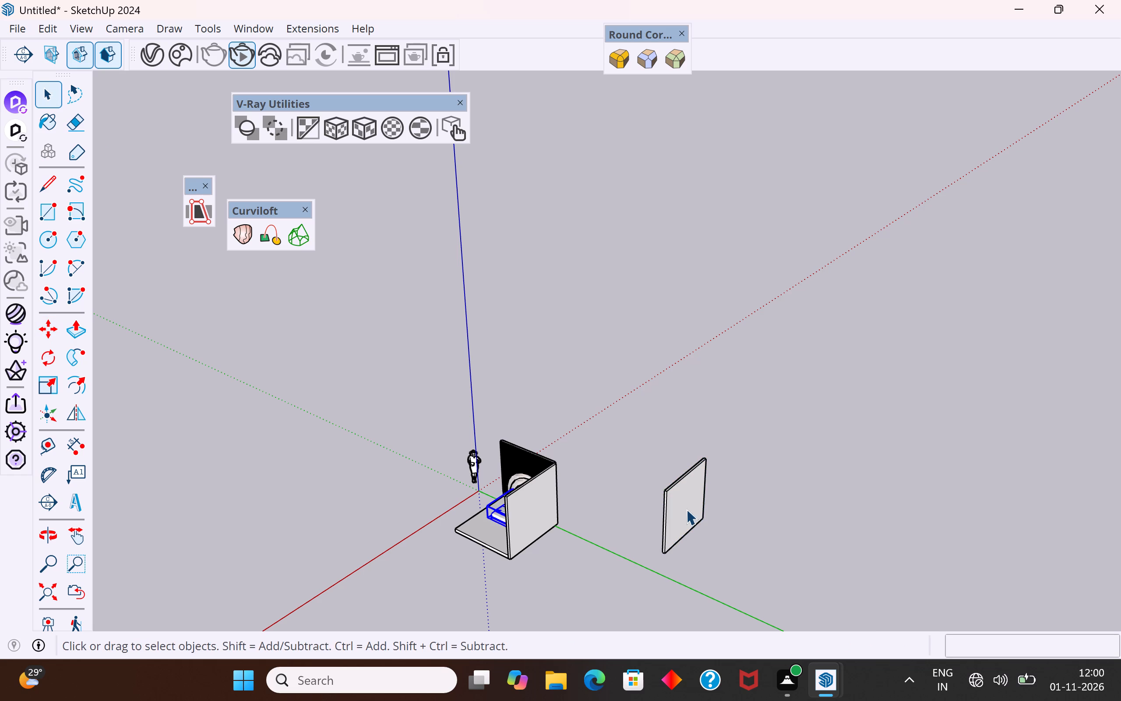
Examine the relocated side wall from its outer side and select the wall.
middle_drag(747, 487, 462, 495)
scroll(596, 549, up, 8)
middle_drag(665, 556, 550, 513)
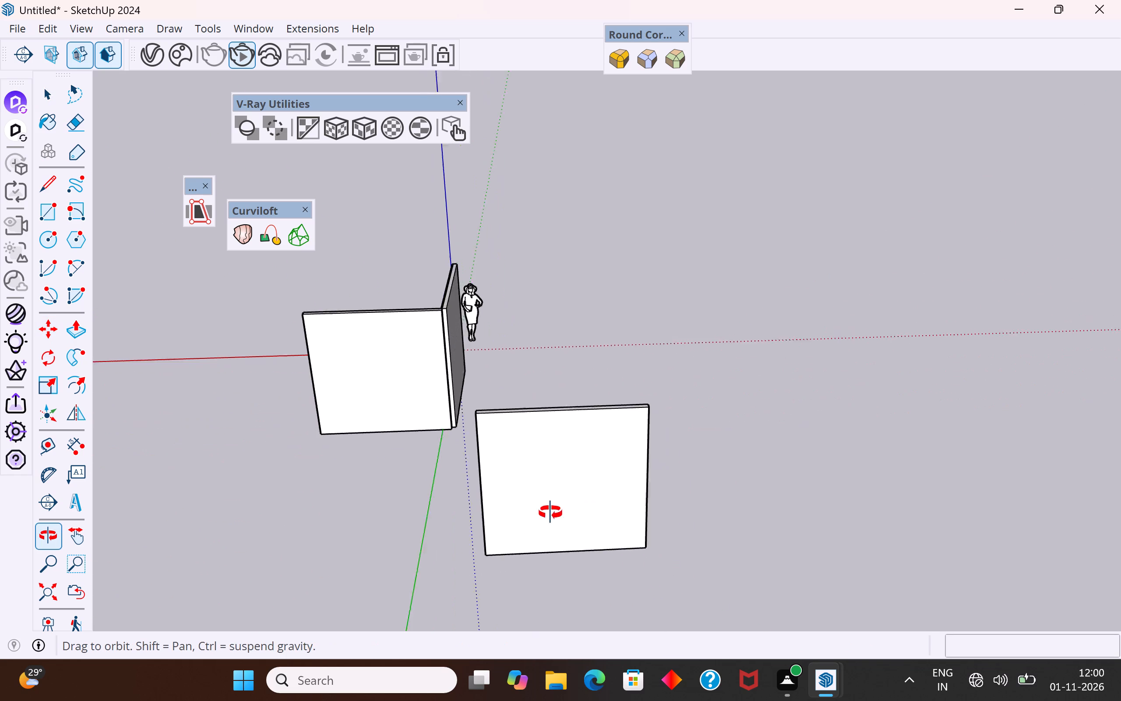
middle_drag(550, 513, 615, 484)
scroll(615, 484, up, 4)
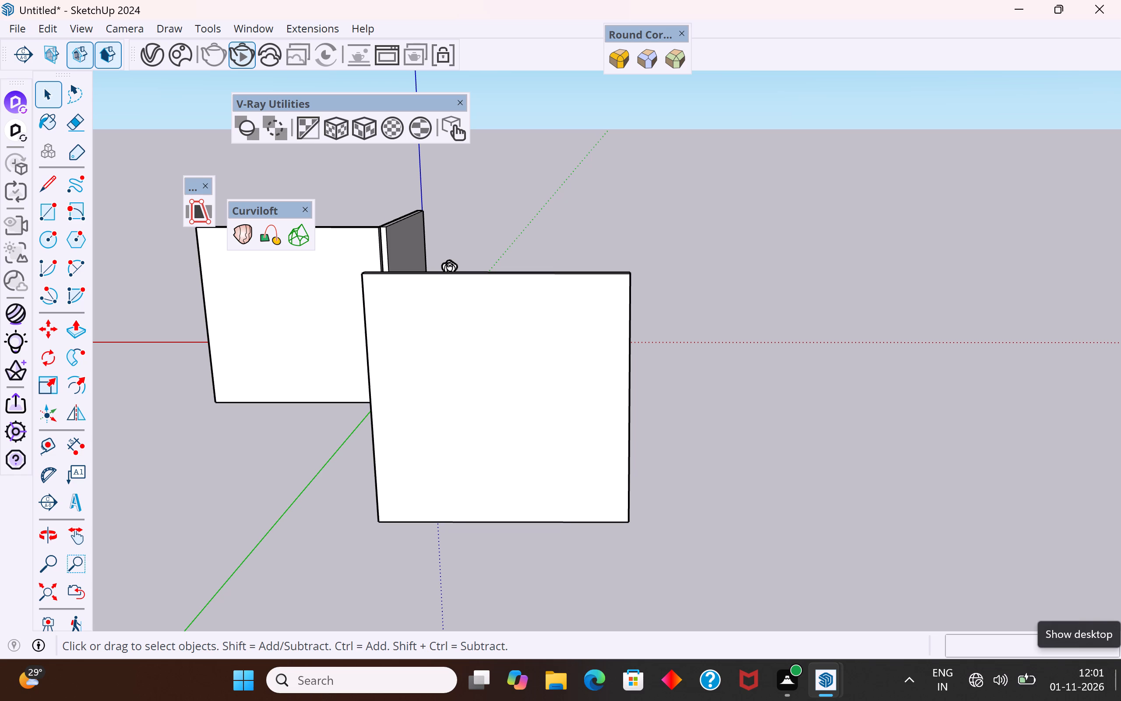
scroll(375, 447, down, 3)
middle_drag(463, 515, 714, 523)
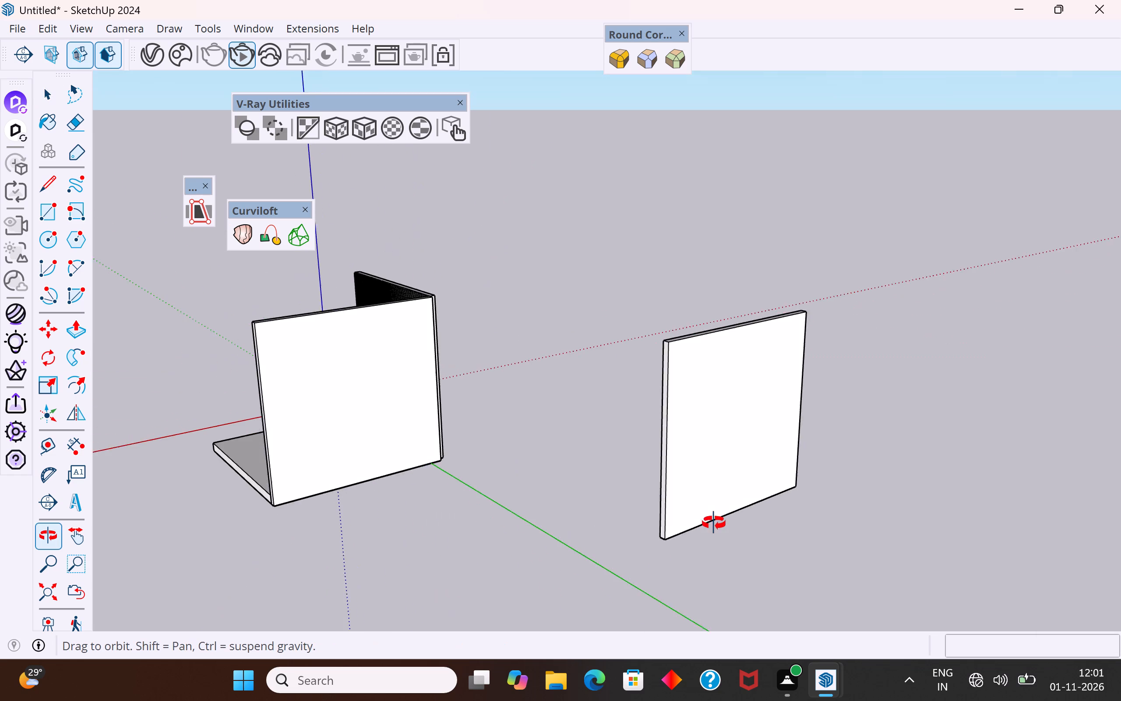
middle_drag(714, 523, 666, 478)
click(679, 429)
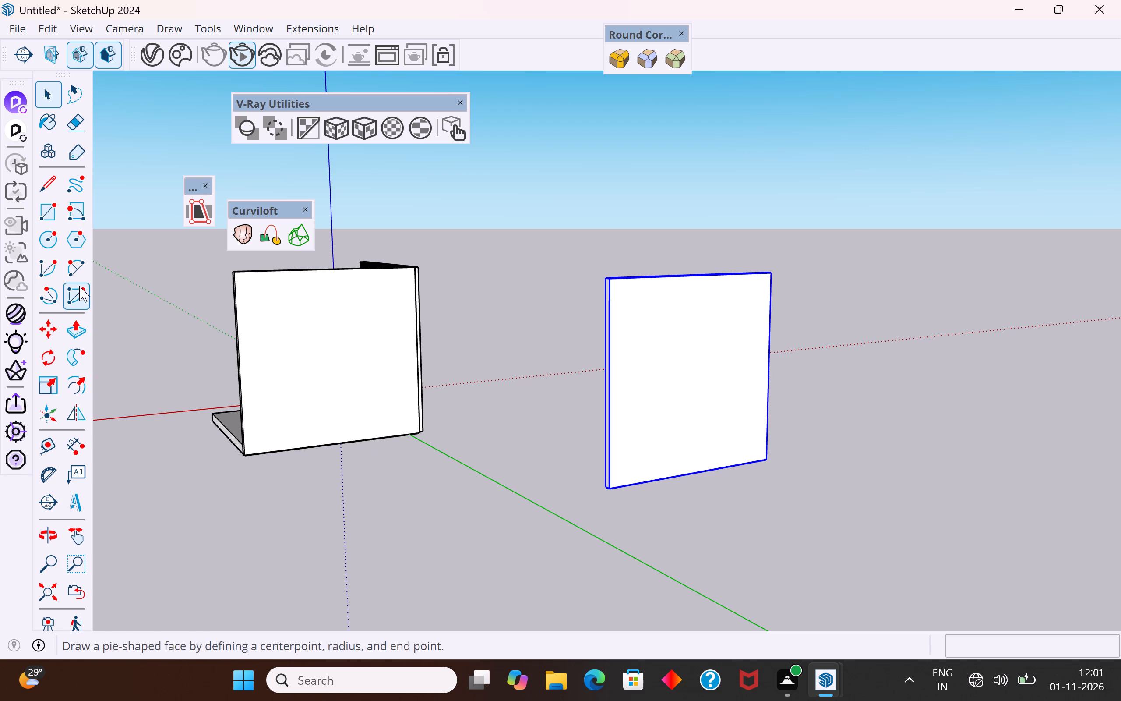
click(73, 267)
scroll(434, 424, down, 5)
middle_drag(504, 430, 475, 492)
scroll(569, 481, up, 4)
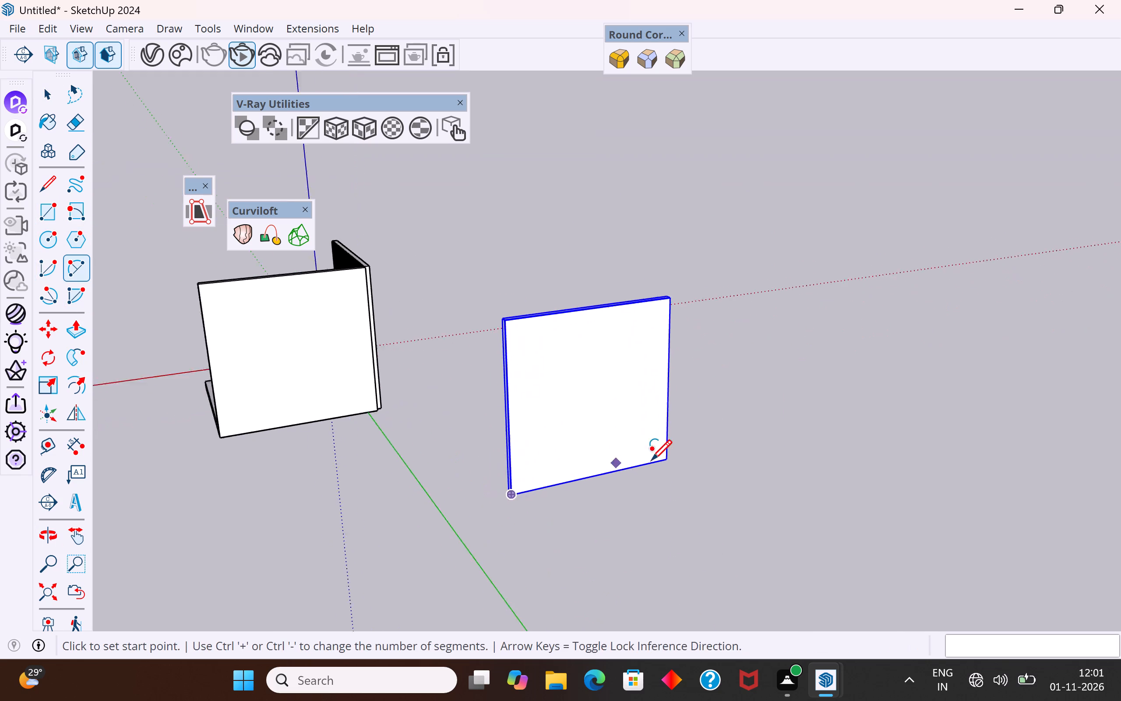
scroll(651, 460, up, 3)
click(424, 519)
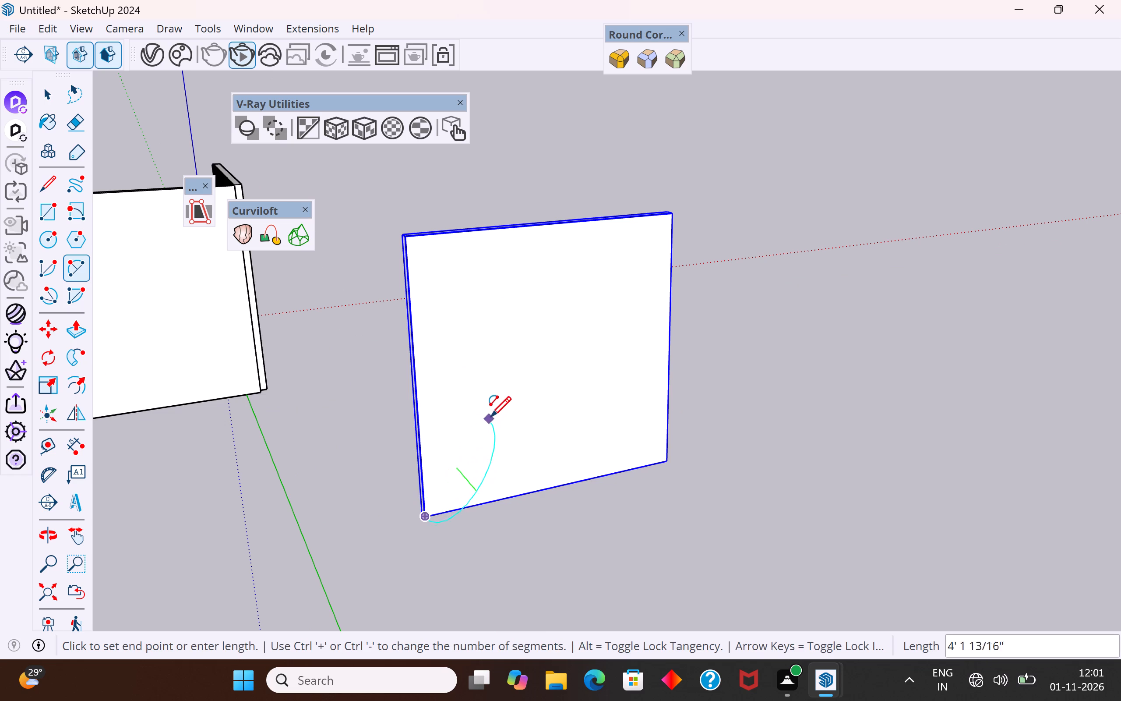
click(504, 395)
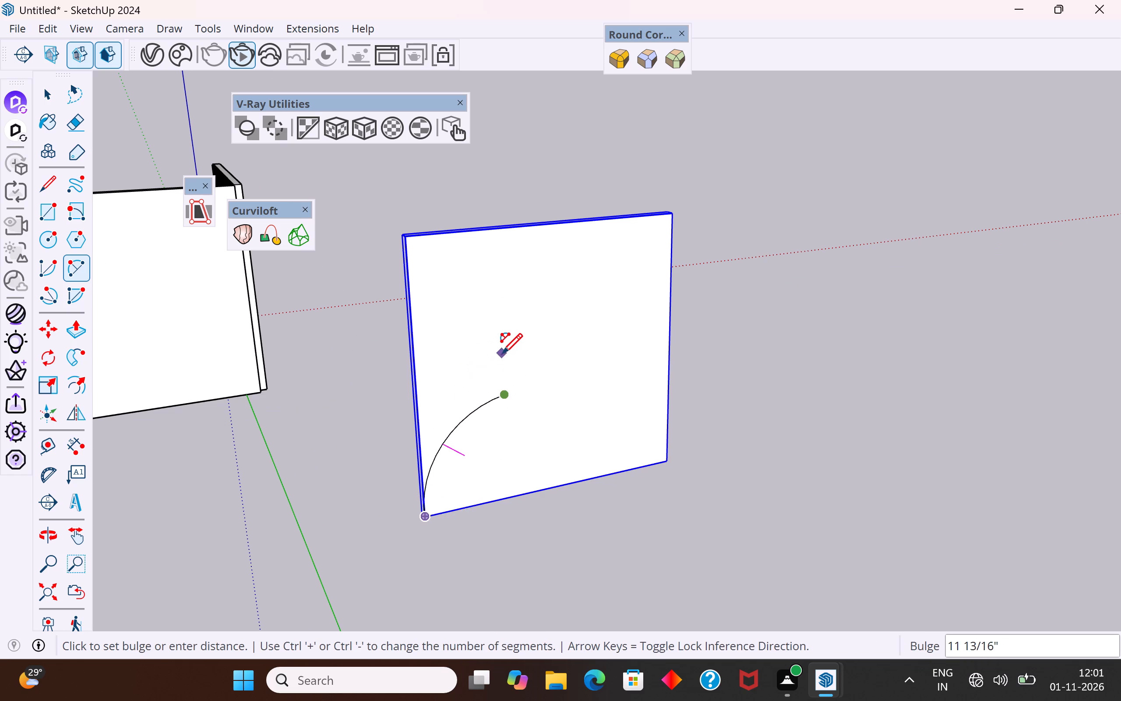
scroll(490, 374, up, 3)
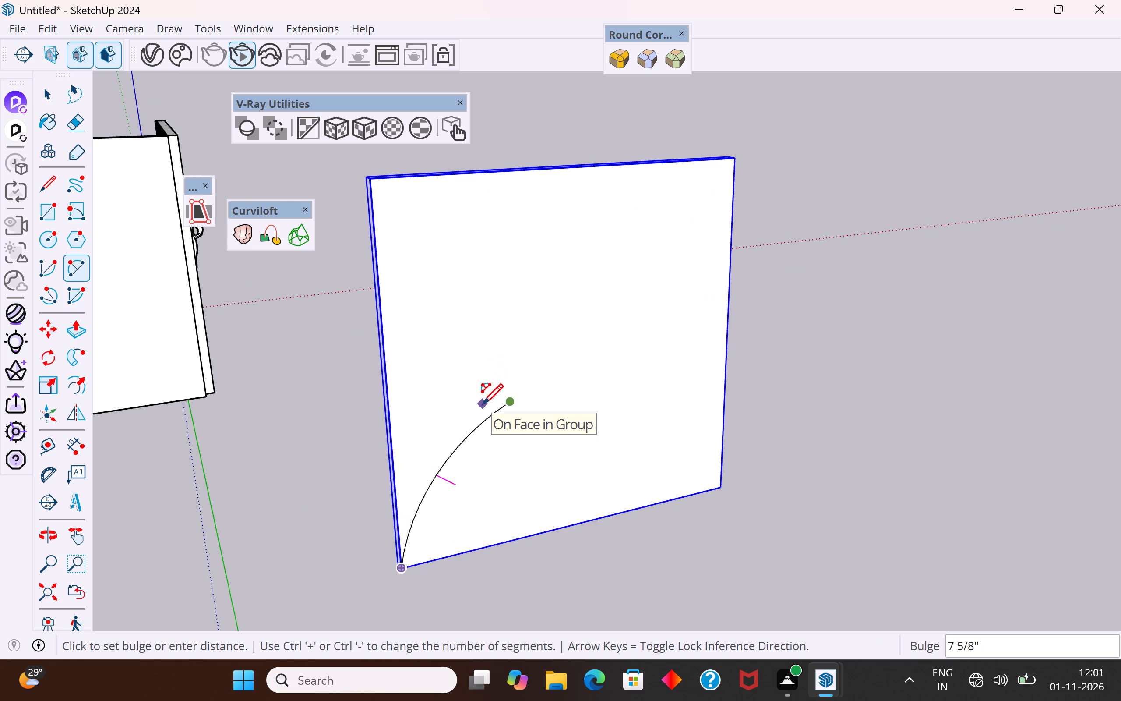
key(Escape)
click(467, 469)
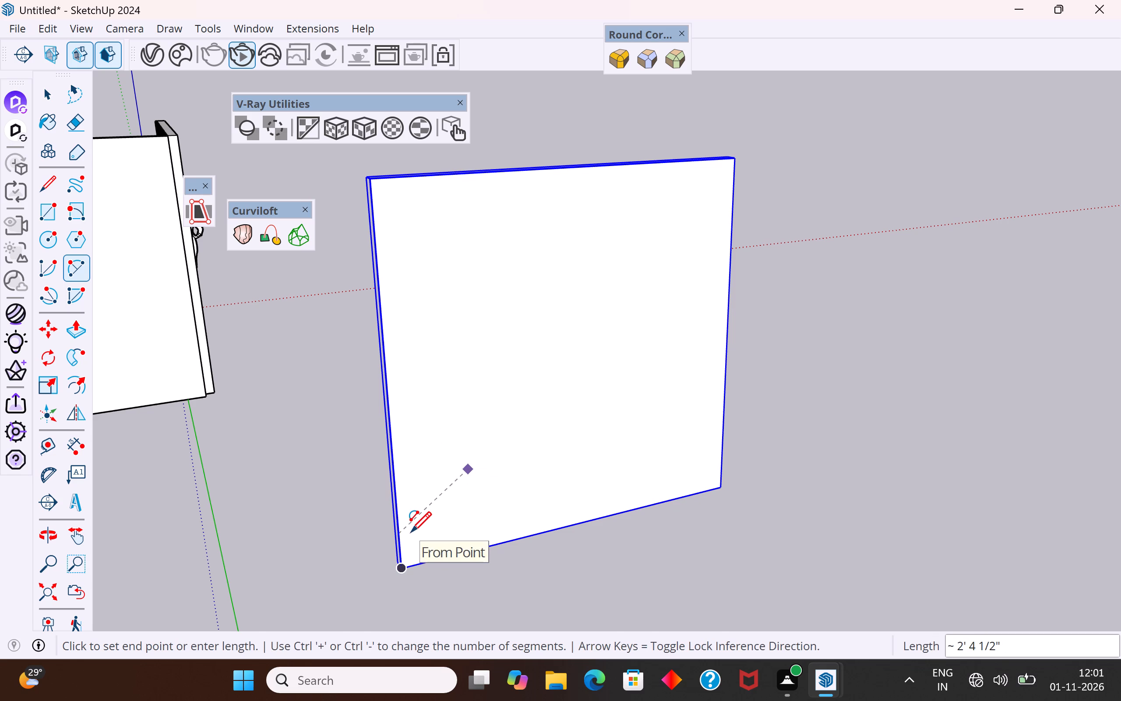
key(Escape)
Draw an S-shaped pair of arcs up the wall's outer face from its bottom front corner, about 2' 9" and 2' 7" long.
click(403, 569)
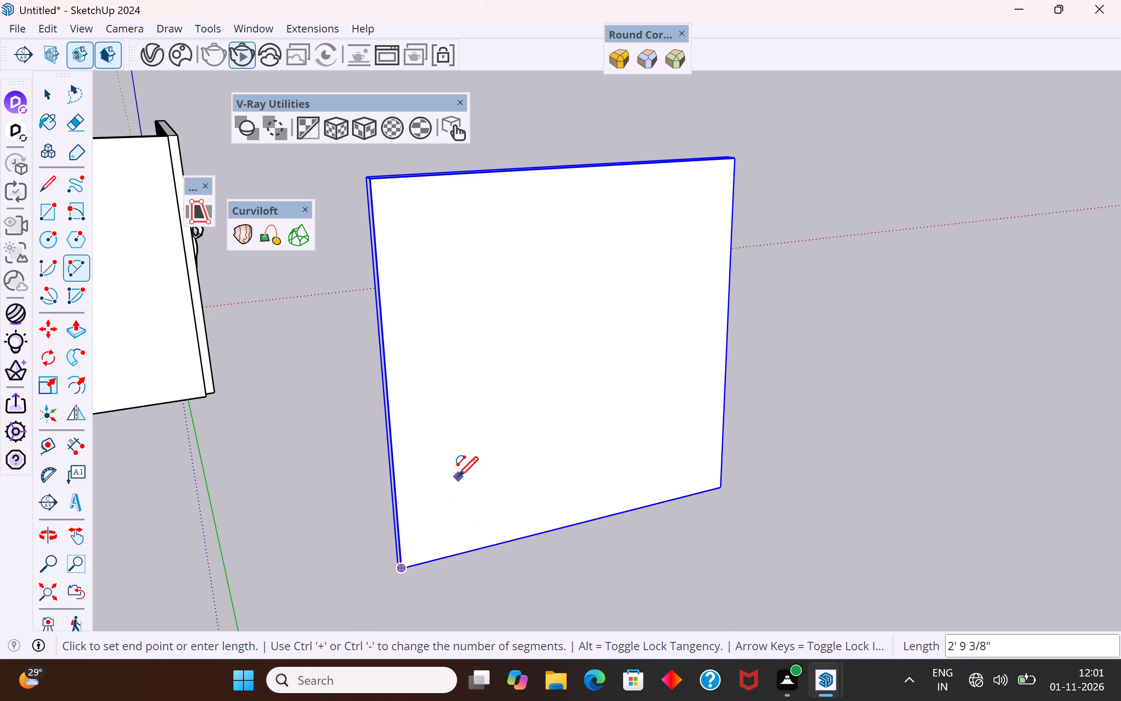
click(458, 473)
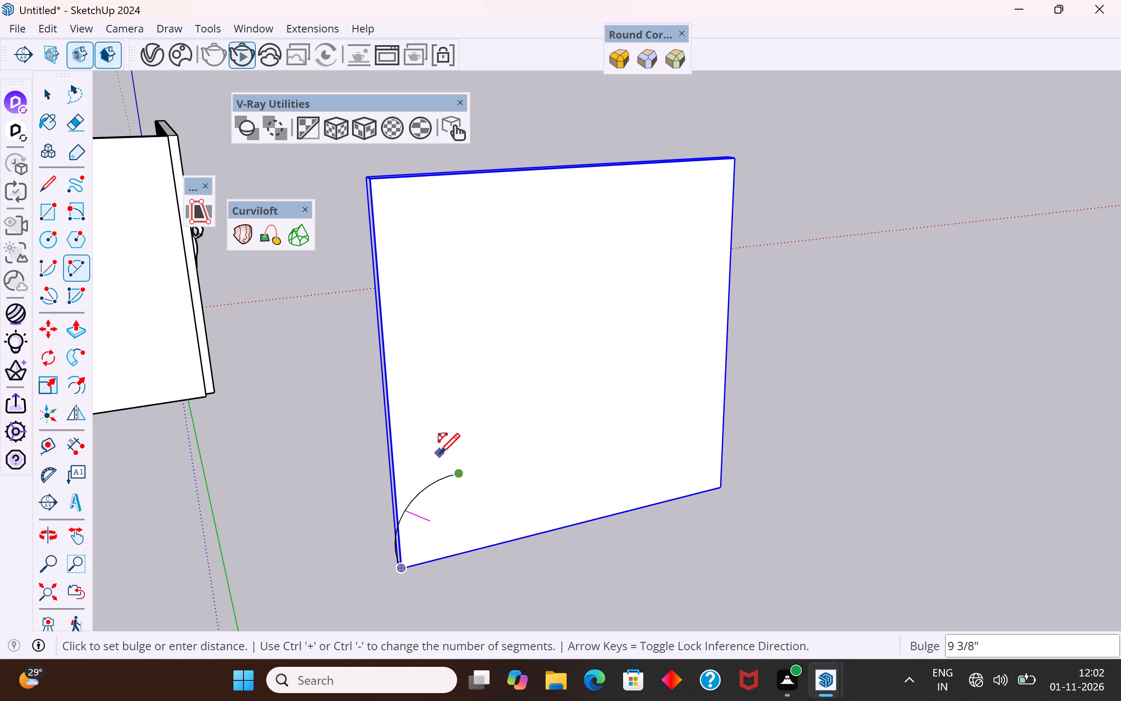
scroll(420, 496, up, 8)
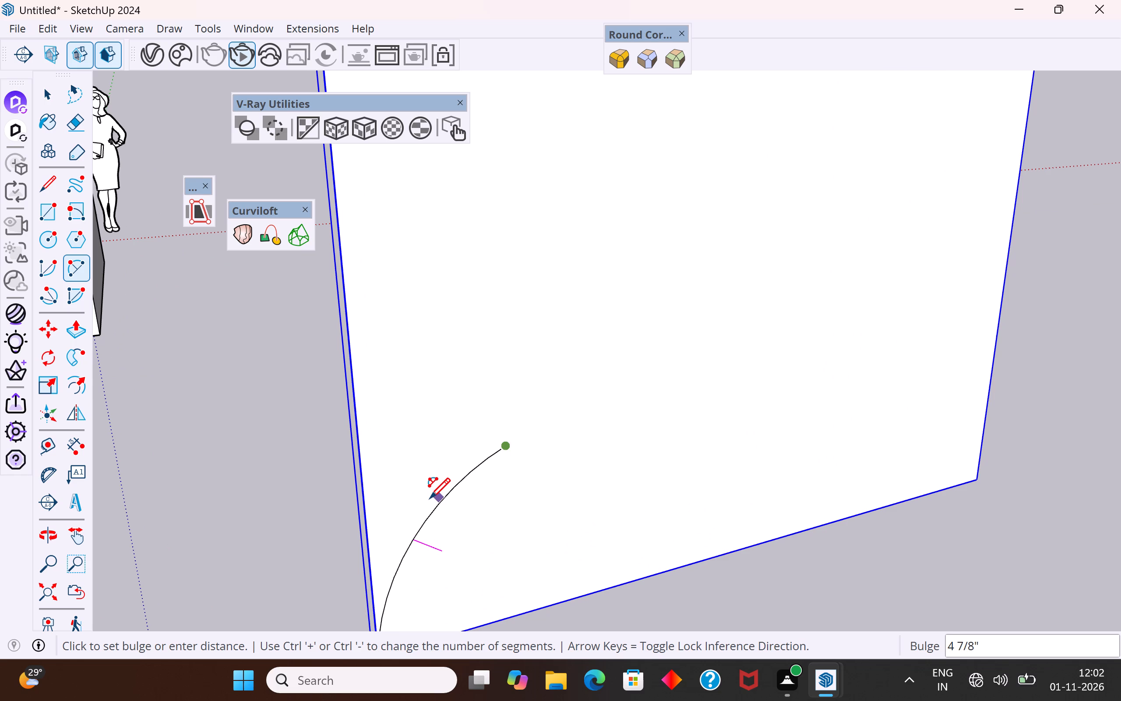
click(430, 498)
click(503, 450)
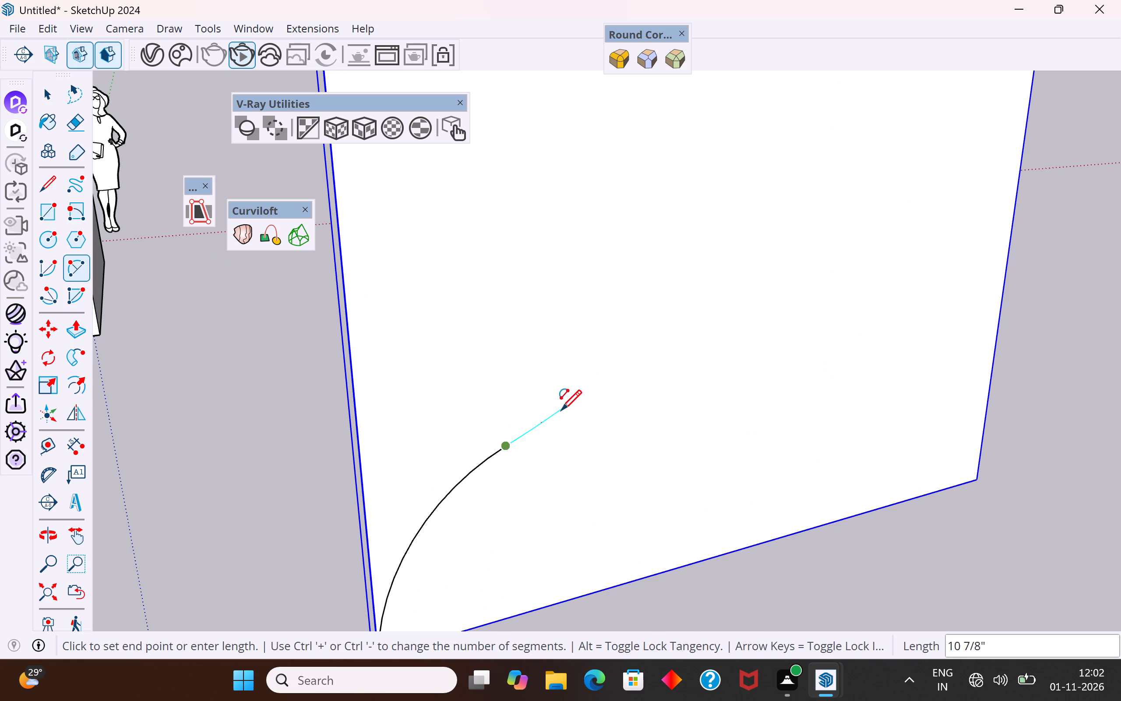
scroll(557, 419, down, 5)
click(582, 315)
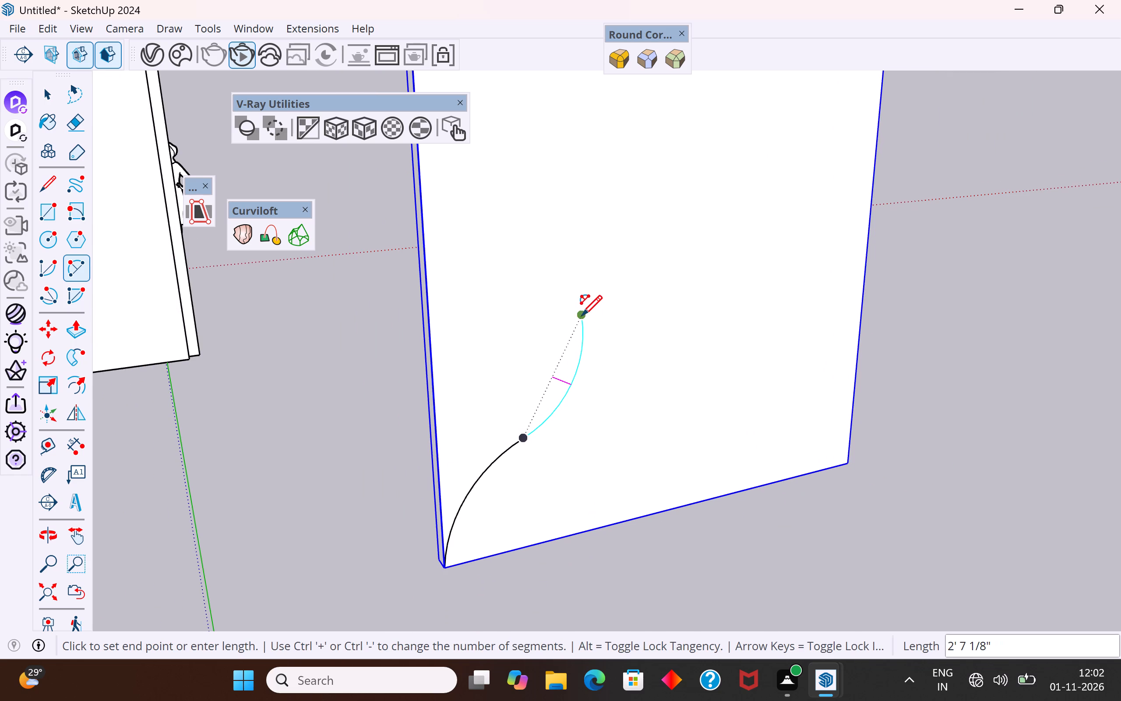
click(577, 380)
Extend the wavy line diagonally upward with two opposing arcs, about 2' 1" and 2' 3" long with bulges about 6 1/2" and 4 1/2".
middle_drag(623, 429, 485, 450)
scroll(437, 574, down, 5)
click(502, 411)
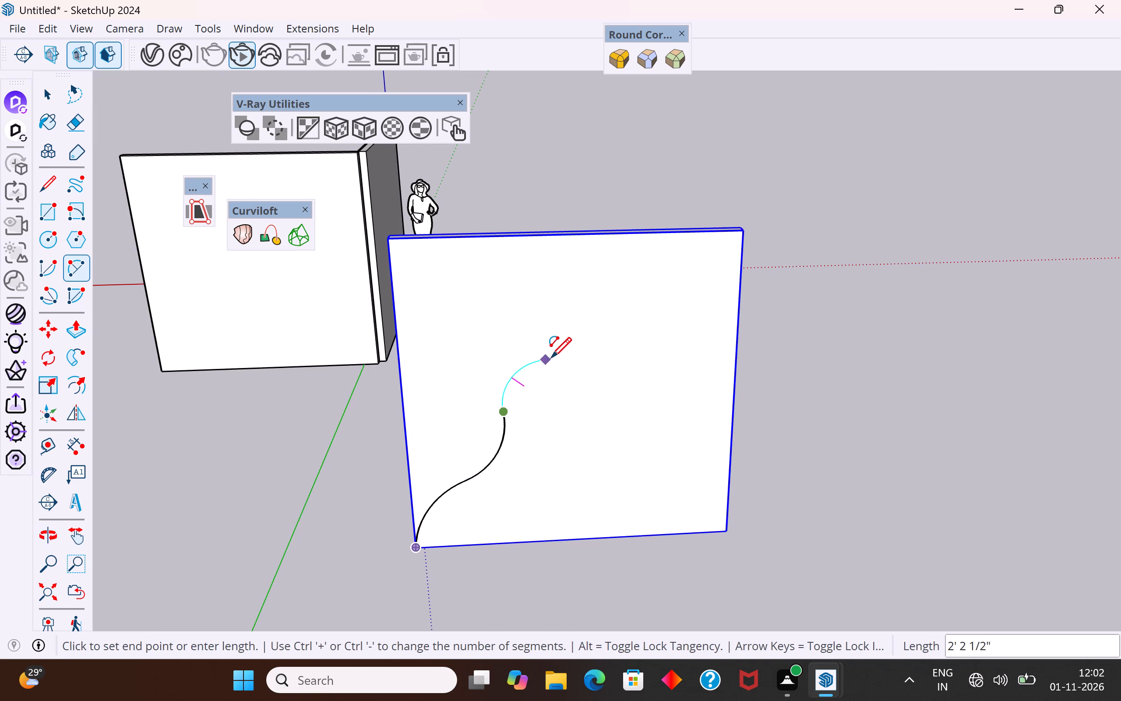
click(551, 365)
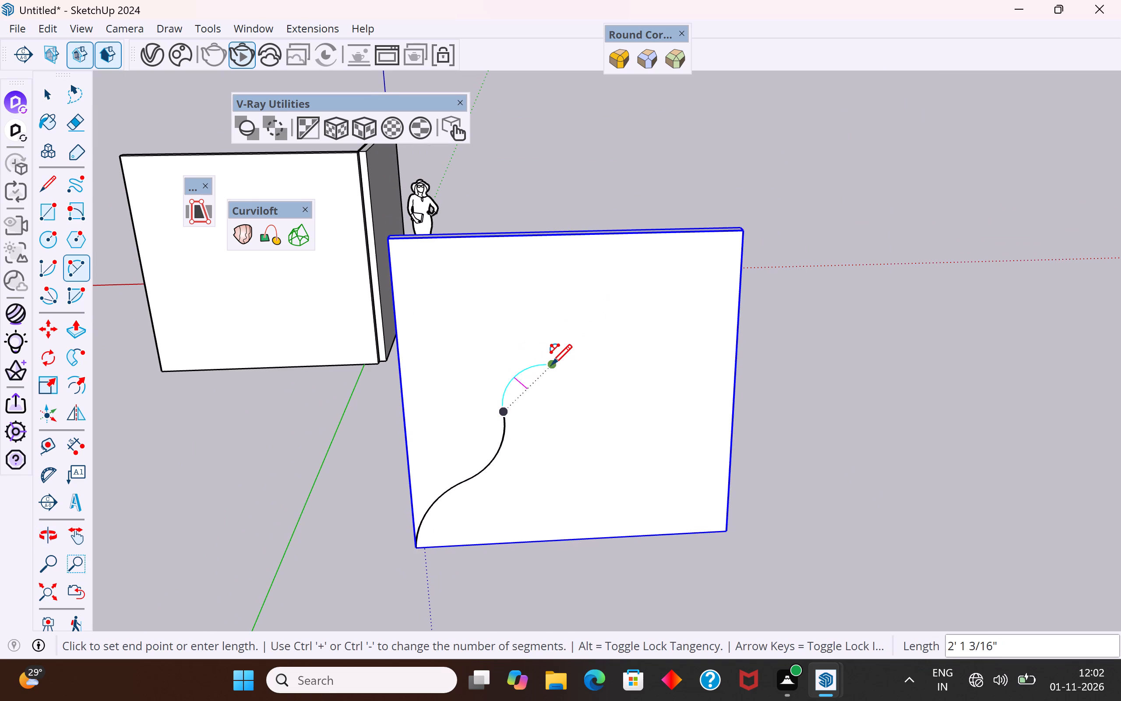
scroll(511, 381, up, 5)
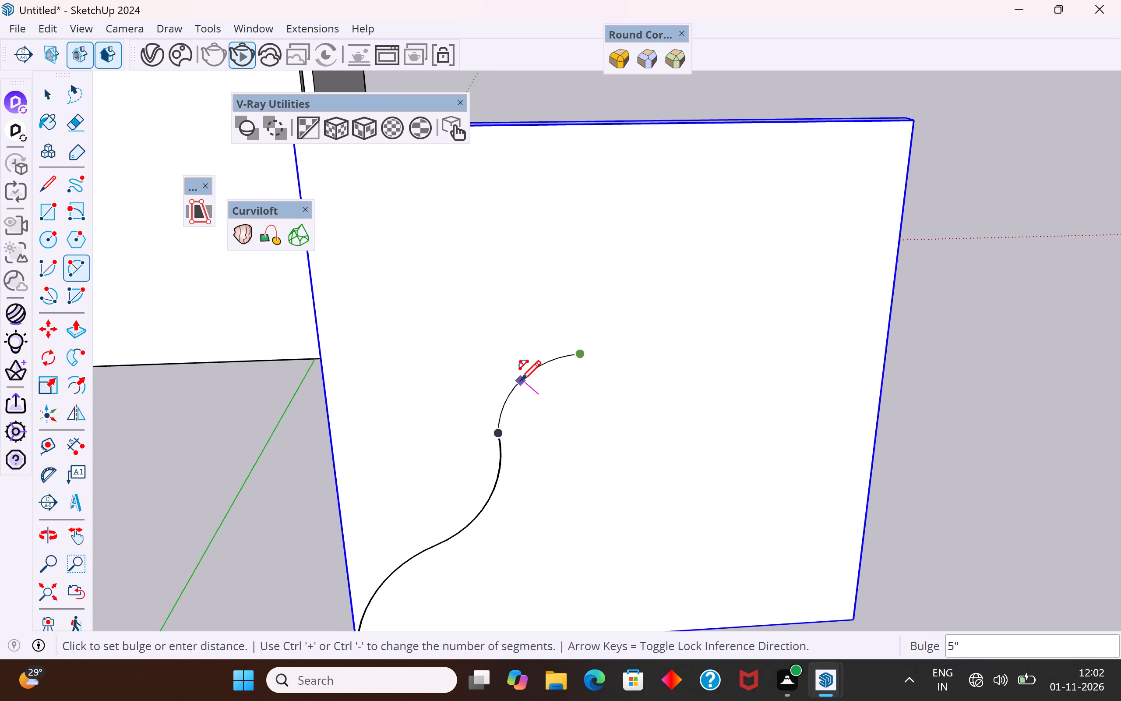
click(519, 378)
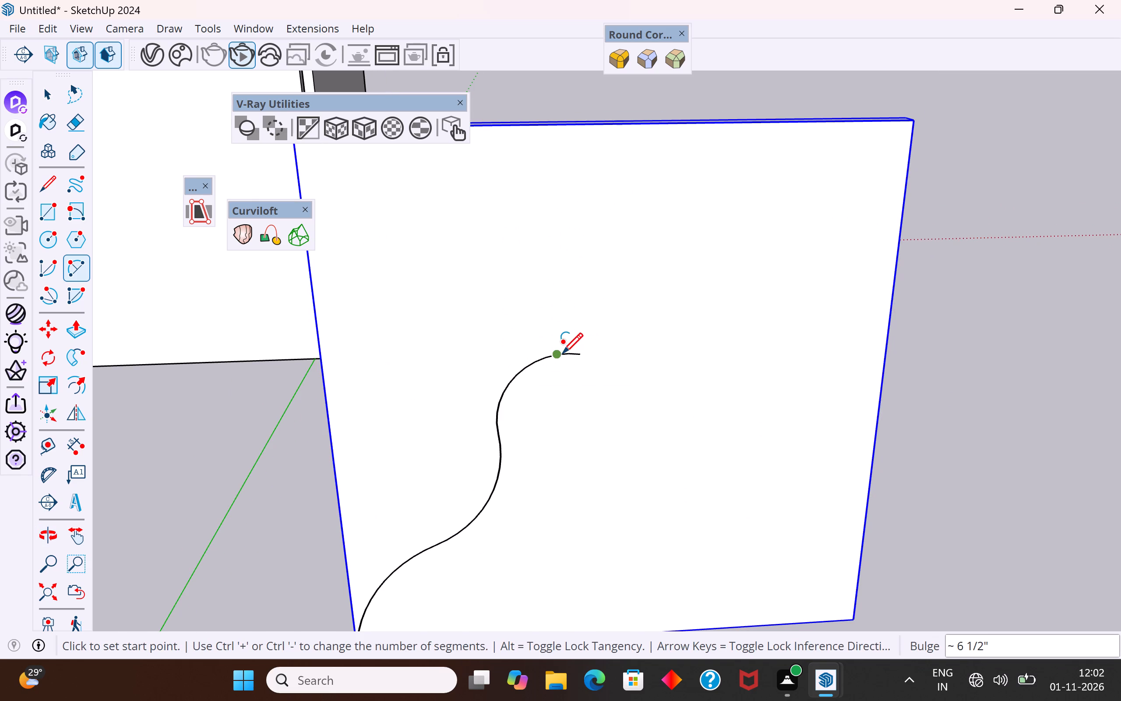
click(562, 353)
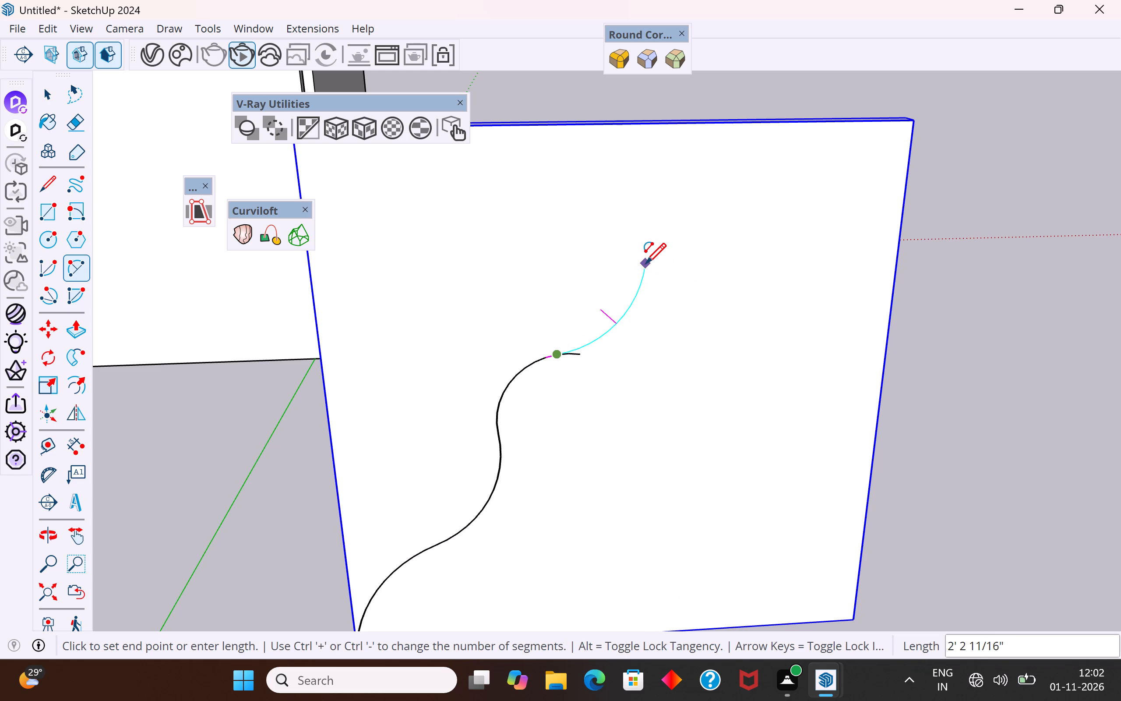
click(651, 263)
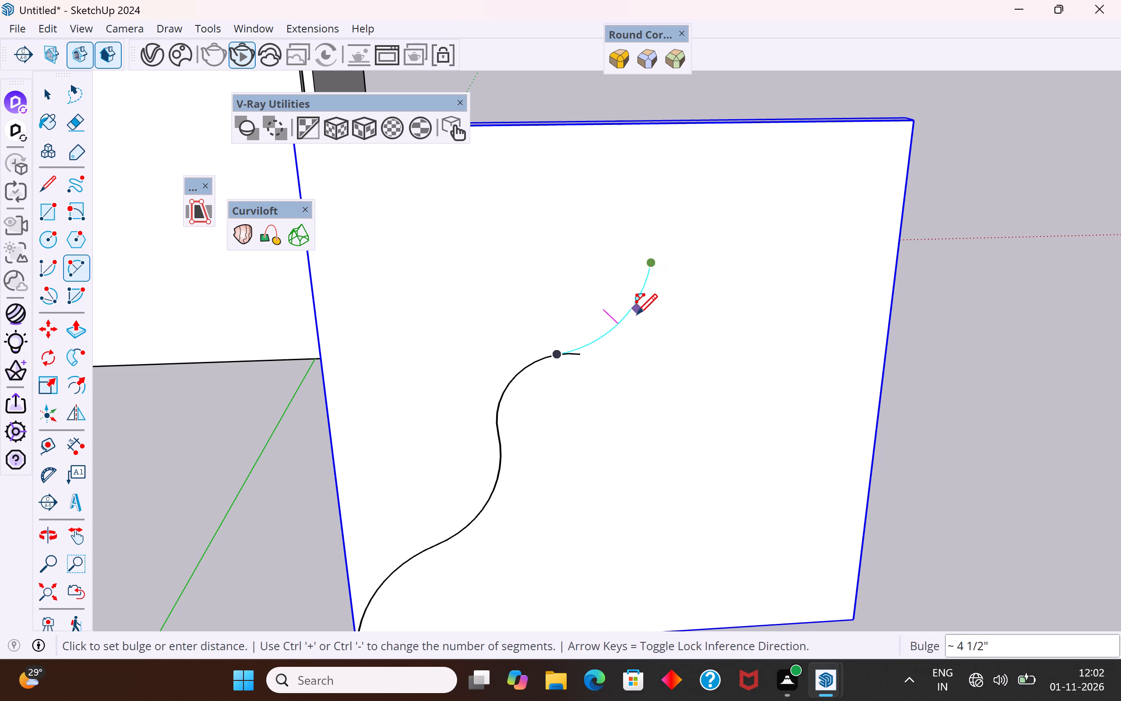
click(624, 322)
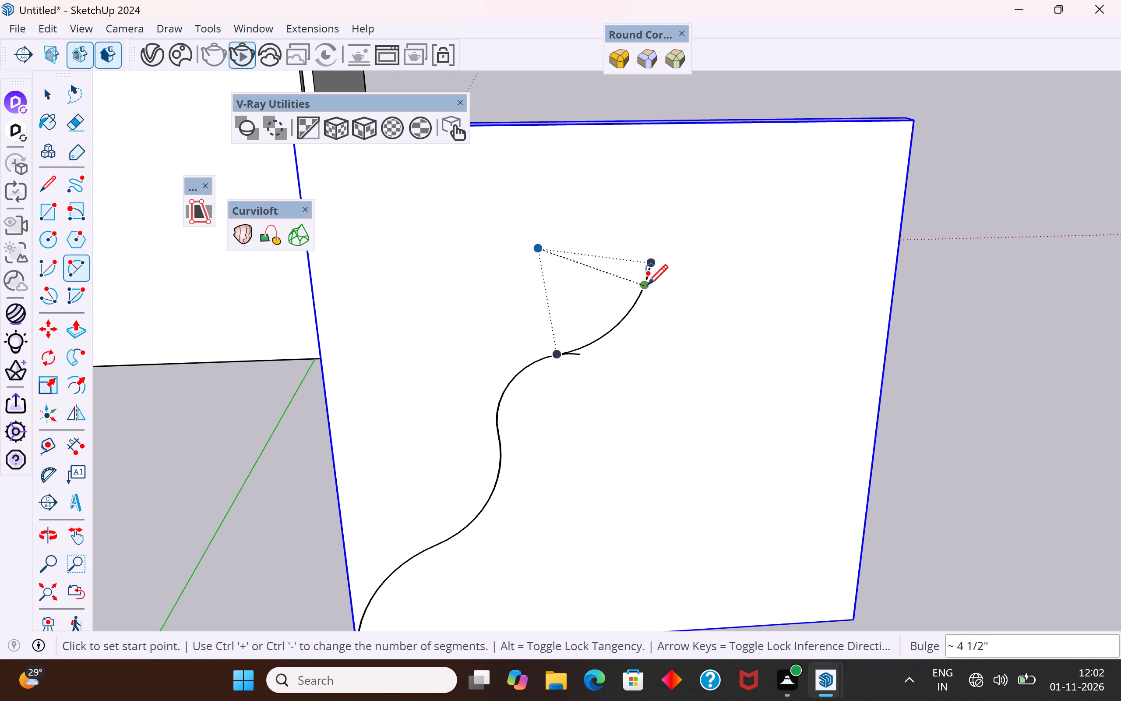
Finish the wavy line toward the wall's upper back corner with an arc bulging about 5" and an opposing arc about 1' 9" long.
click(647, 285)
click(762, 221)
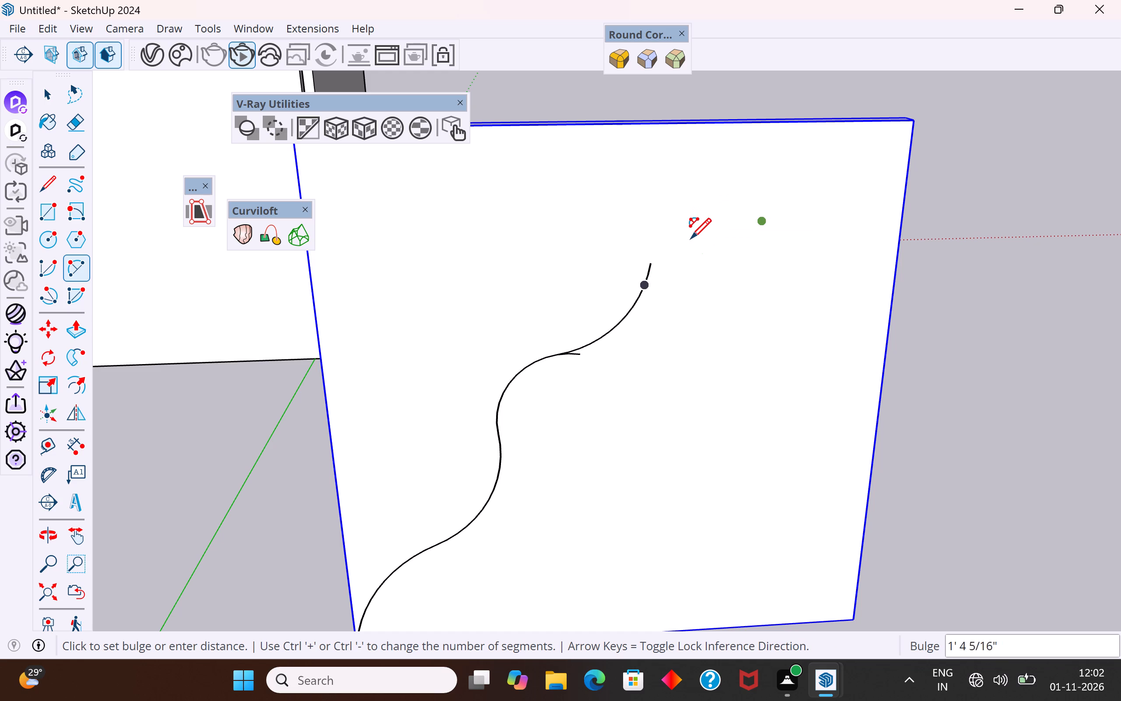
middle_drag(694, 249, 743, 326)
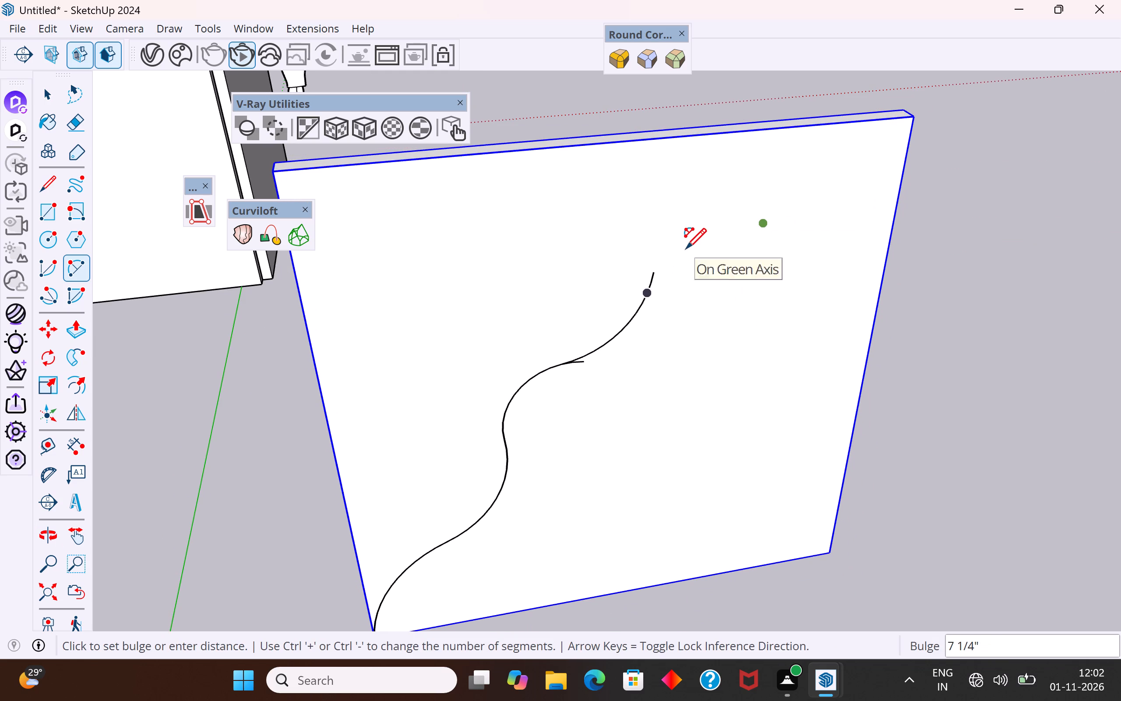
middle_drag(691, 239, 374, 86)
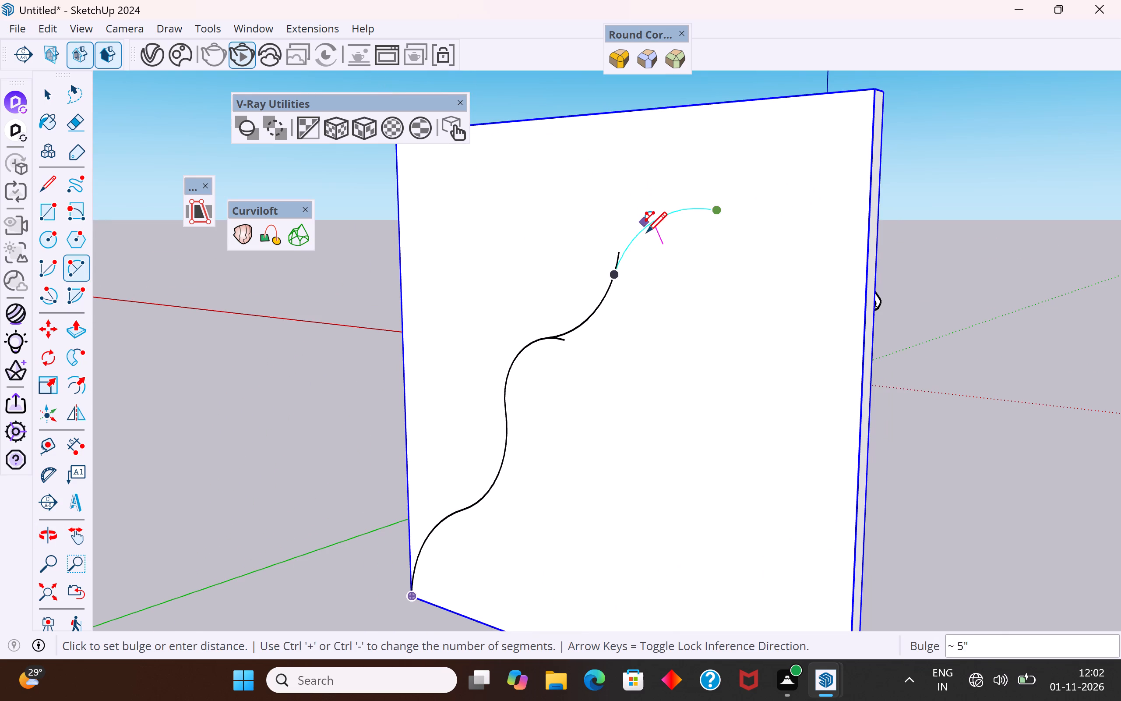
click(648, 219)
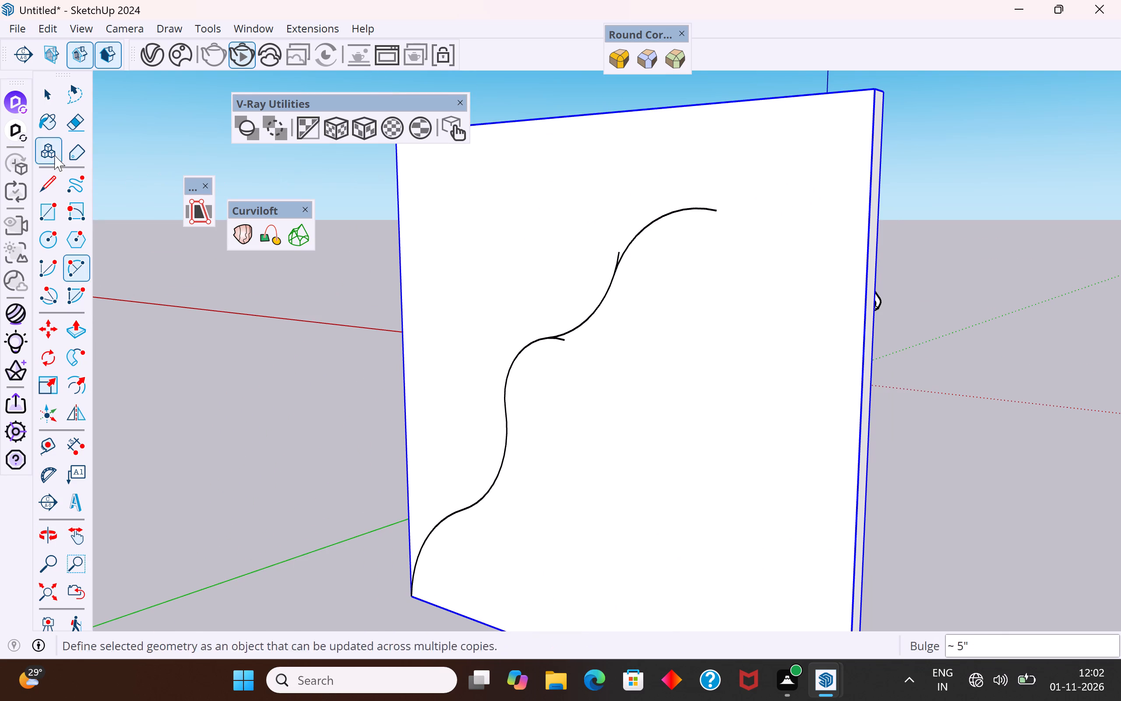
click(53, 90)
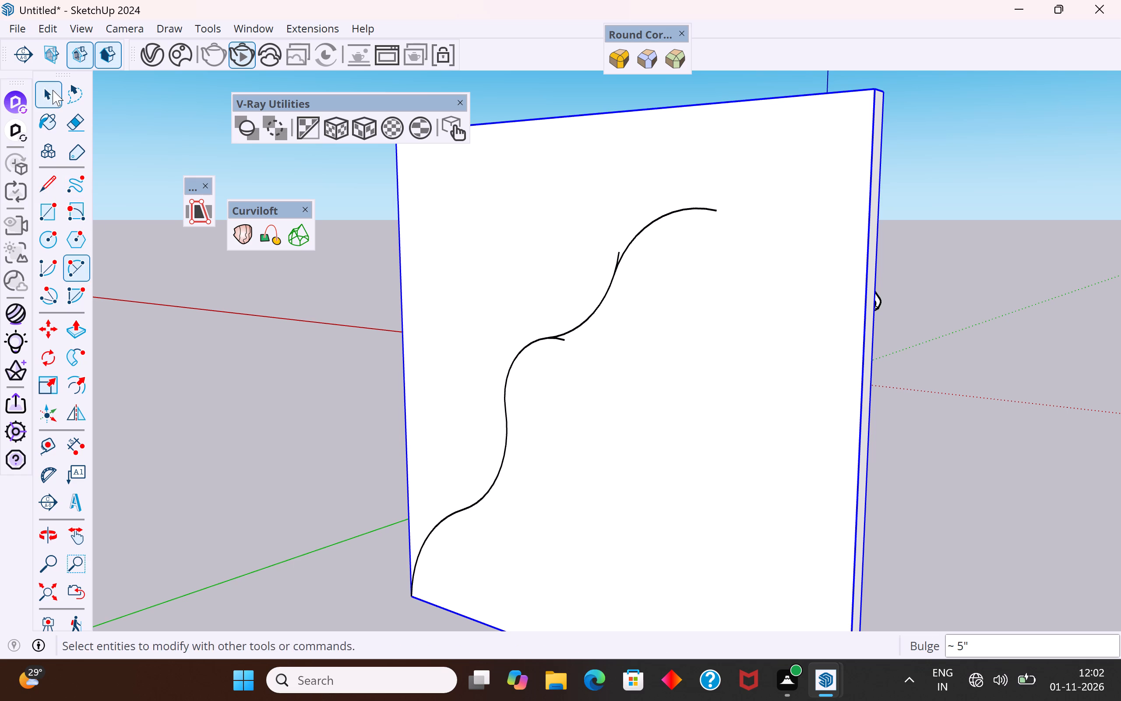
click(77, 262)
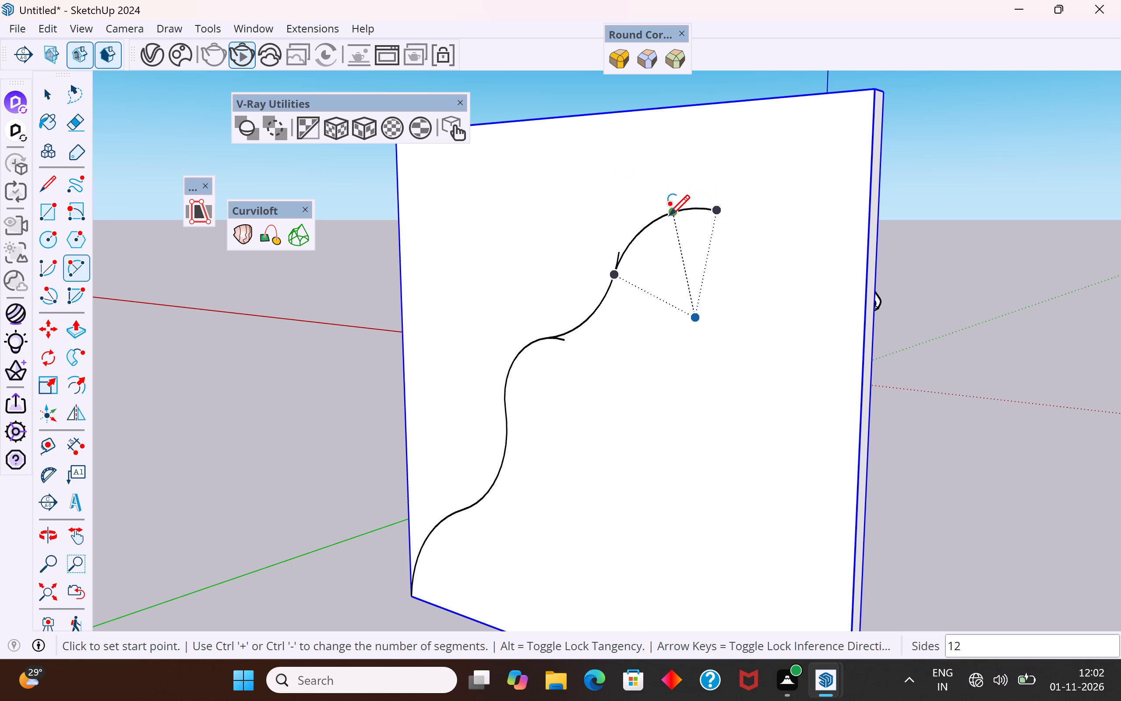
click(681, 211)
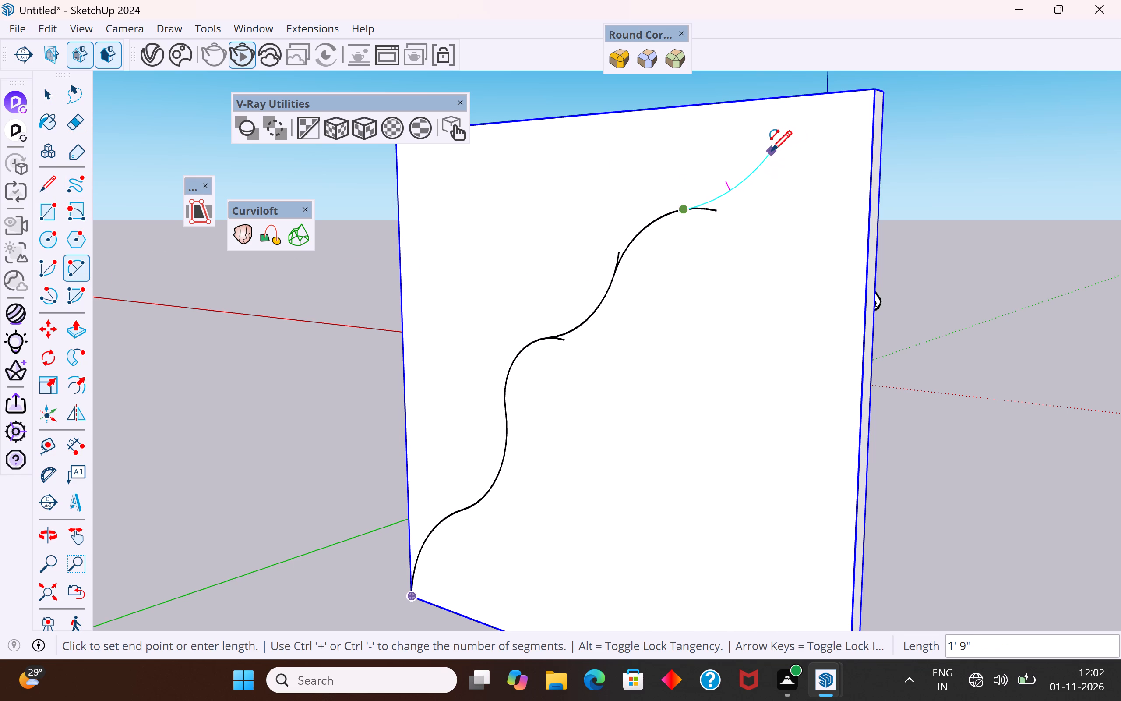
click(771, 151)
click(747, 182)
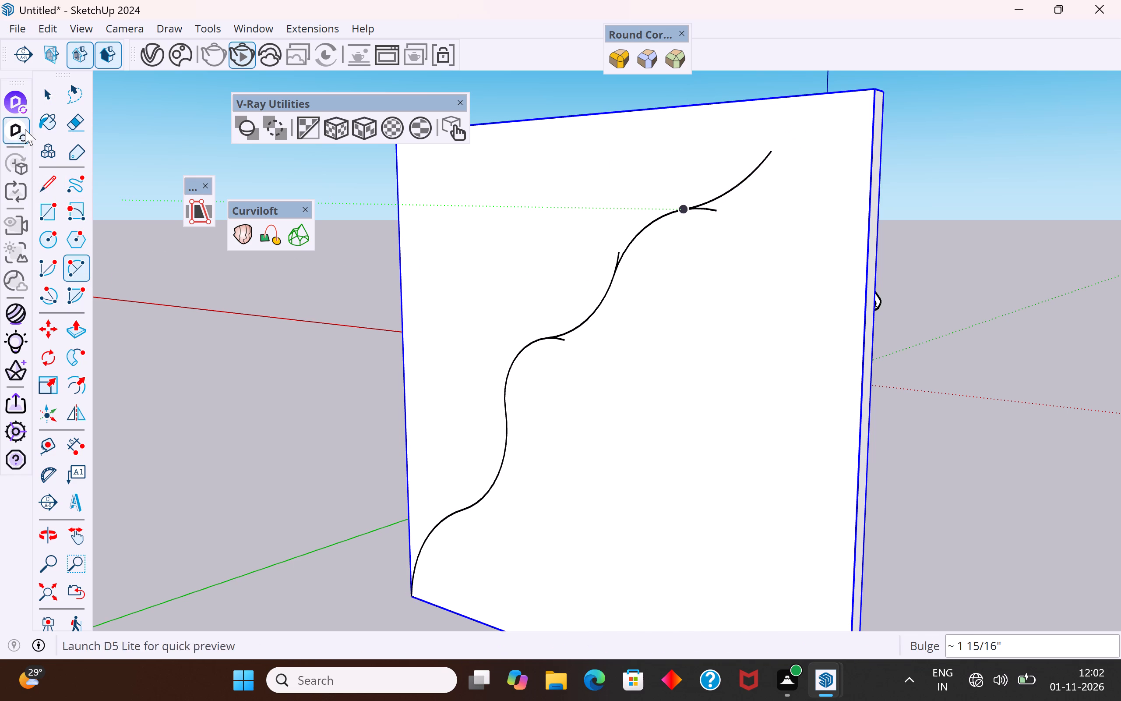
click(51, 89)
click(249, 319)
Inspect the wavy line on the wall's outer face, including the joints between its arcs.
scroll(445, 485, up, 1)
middle_drag(463, 476, 534, 413)
scroll(571, 357, down, 7)
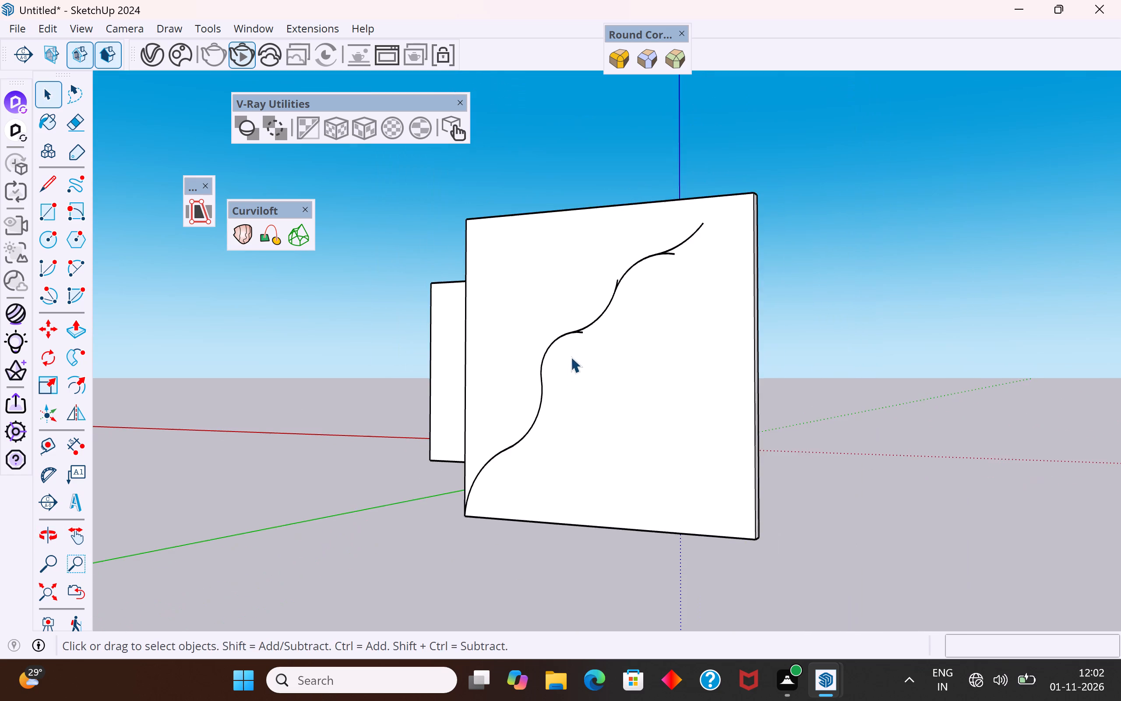
middle_drag(516, 459, 678, 472)
scroll(615, 451, up, 3)
middle_drag(614, 459, 627, 456)
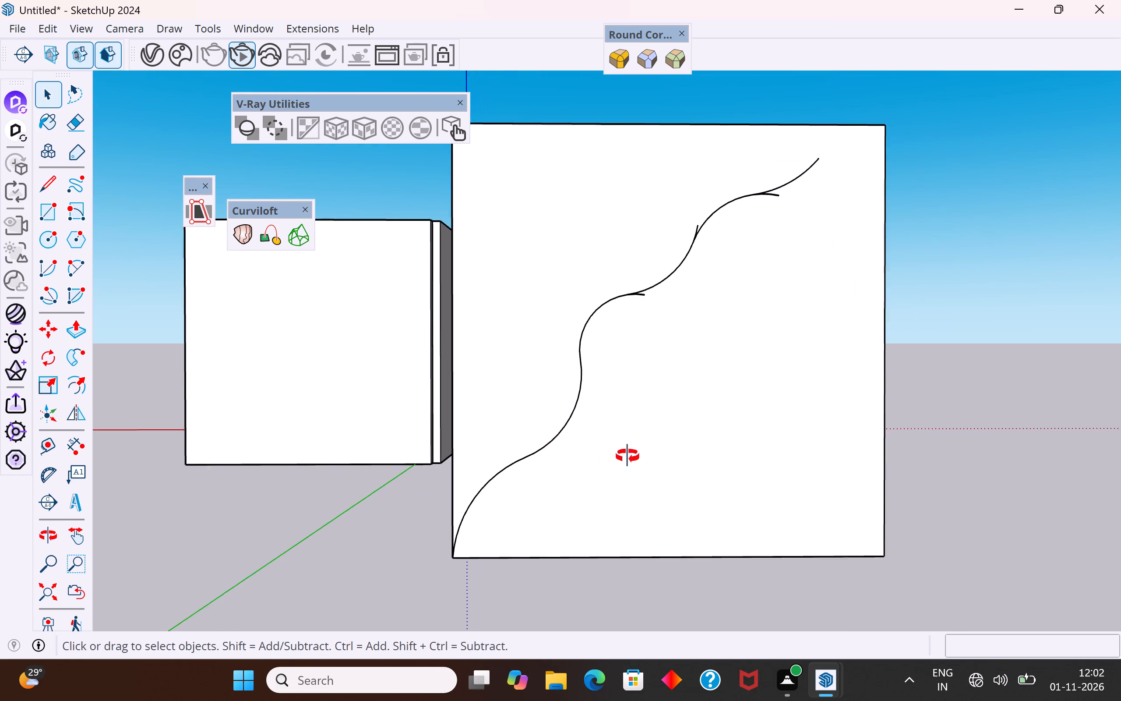
middle_drag(627, 456, 633, 453)
scroll(521, 466, up, 3)
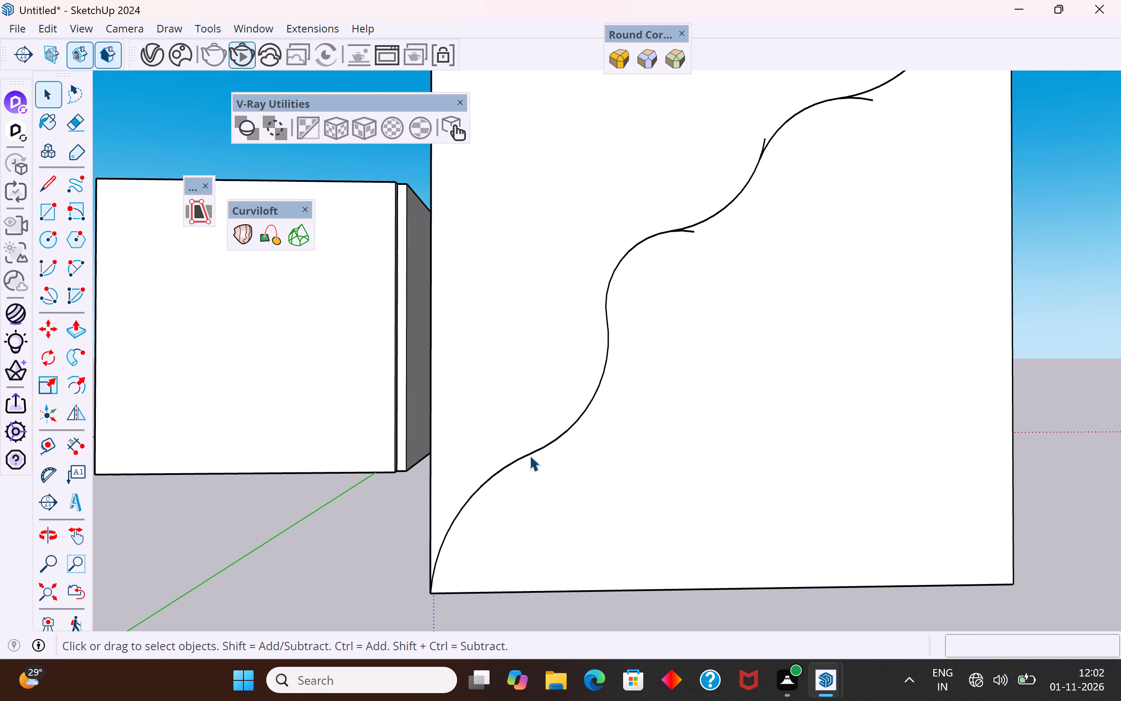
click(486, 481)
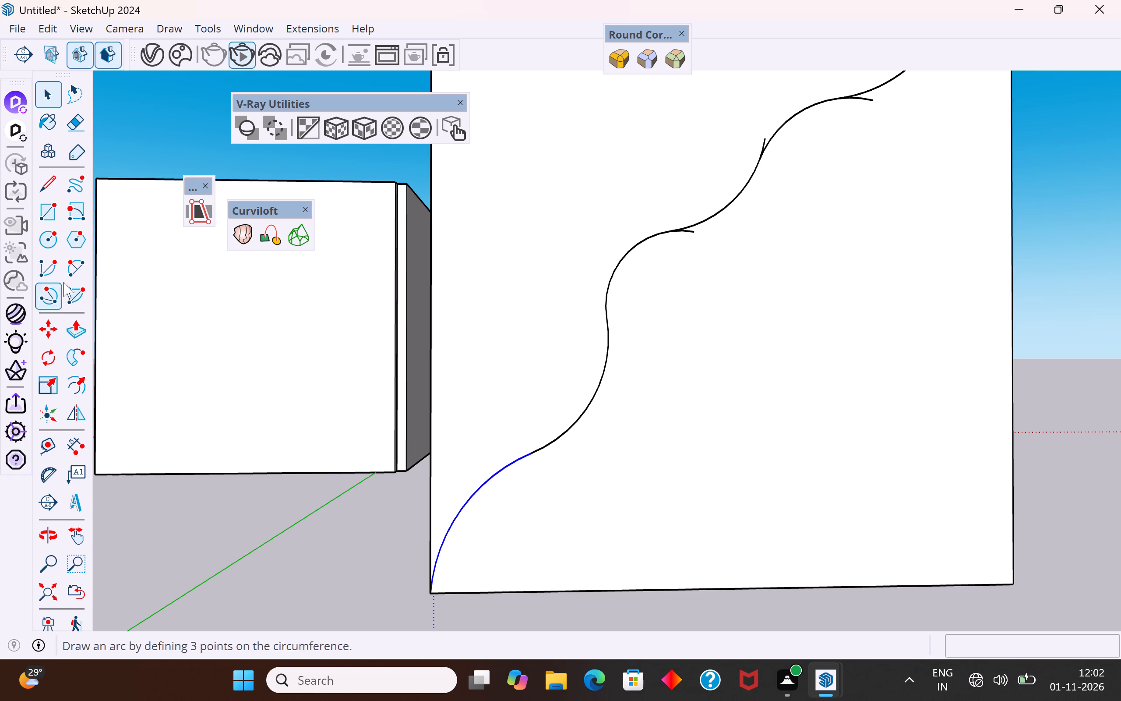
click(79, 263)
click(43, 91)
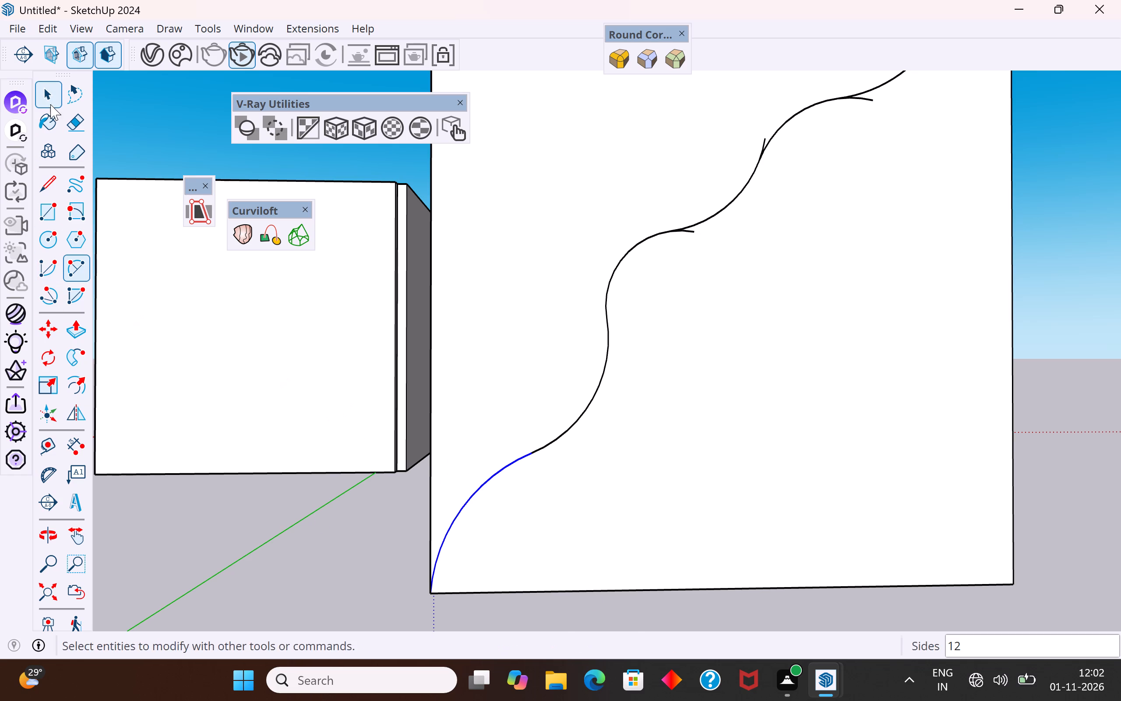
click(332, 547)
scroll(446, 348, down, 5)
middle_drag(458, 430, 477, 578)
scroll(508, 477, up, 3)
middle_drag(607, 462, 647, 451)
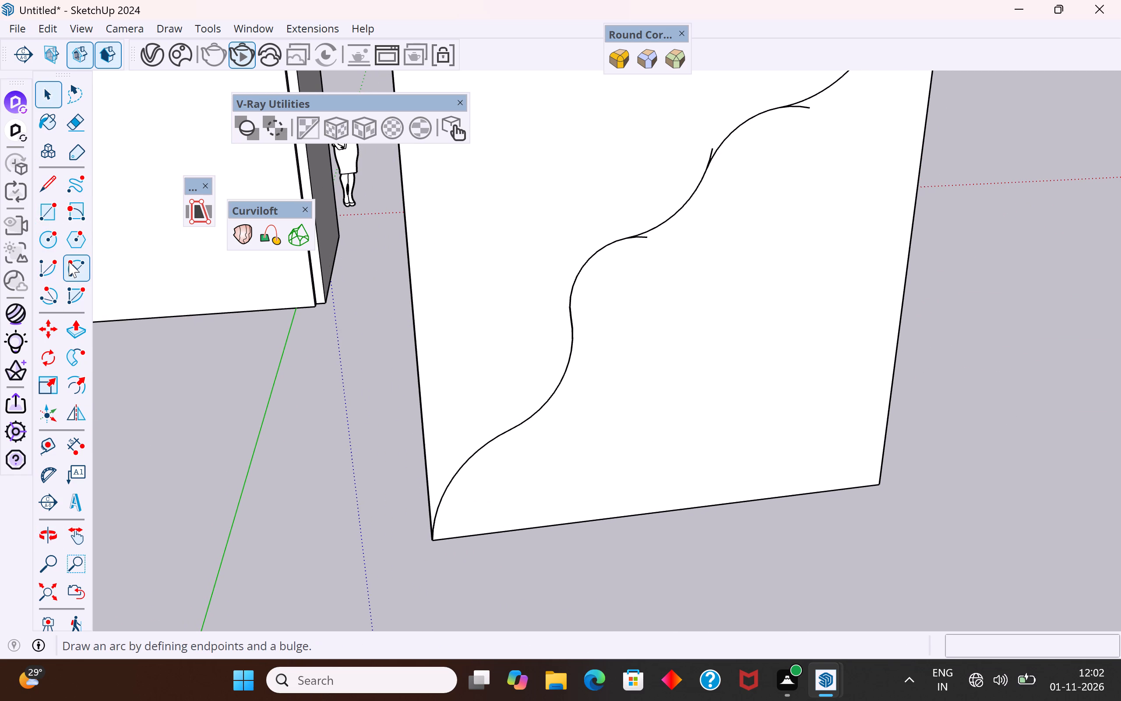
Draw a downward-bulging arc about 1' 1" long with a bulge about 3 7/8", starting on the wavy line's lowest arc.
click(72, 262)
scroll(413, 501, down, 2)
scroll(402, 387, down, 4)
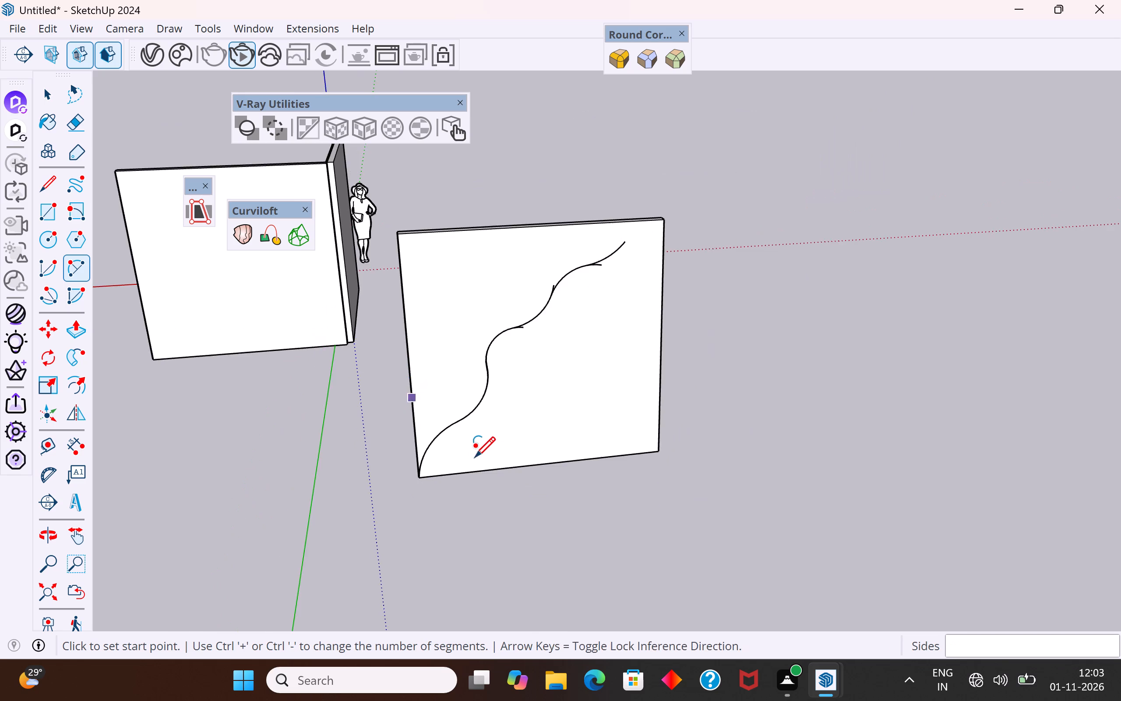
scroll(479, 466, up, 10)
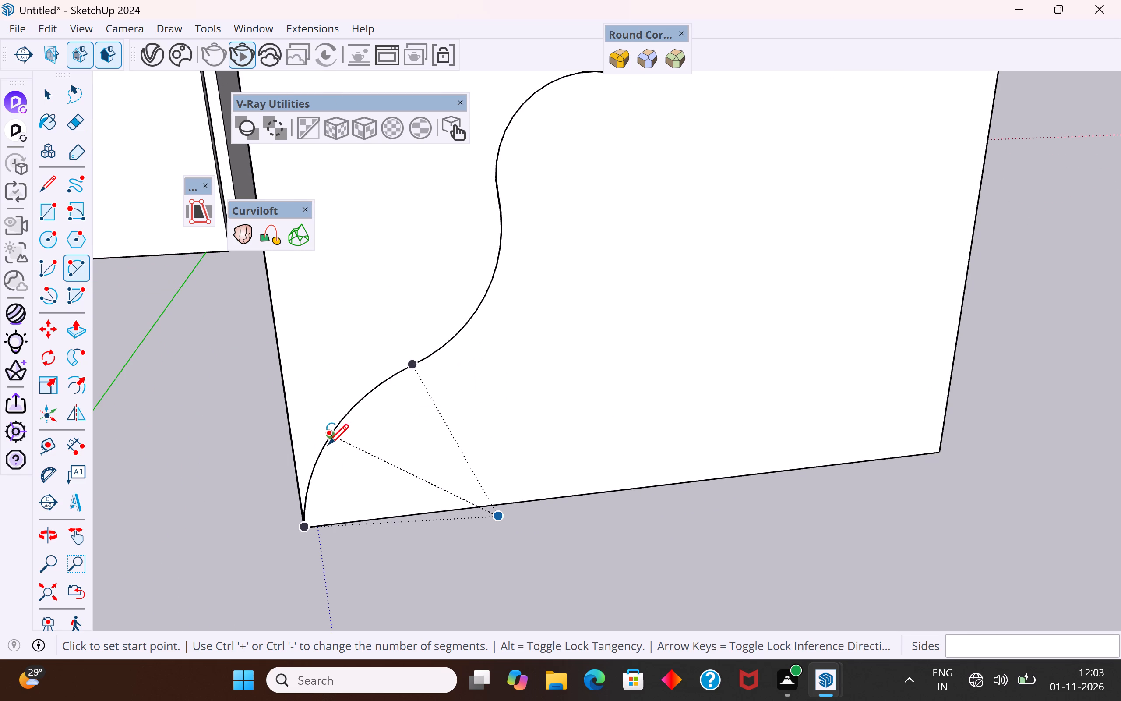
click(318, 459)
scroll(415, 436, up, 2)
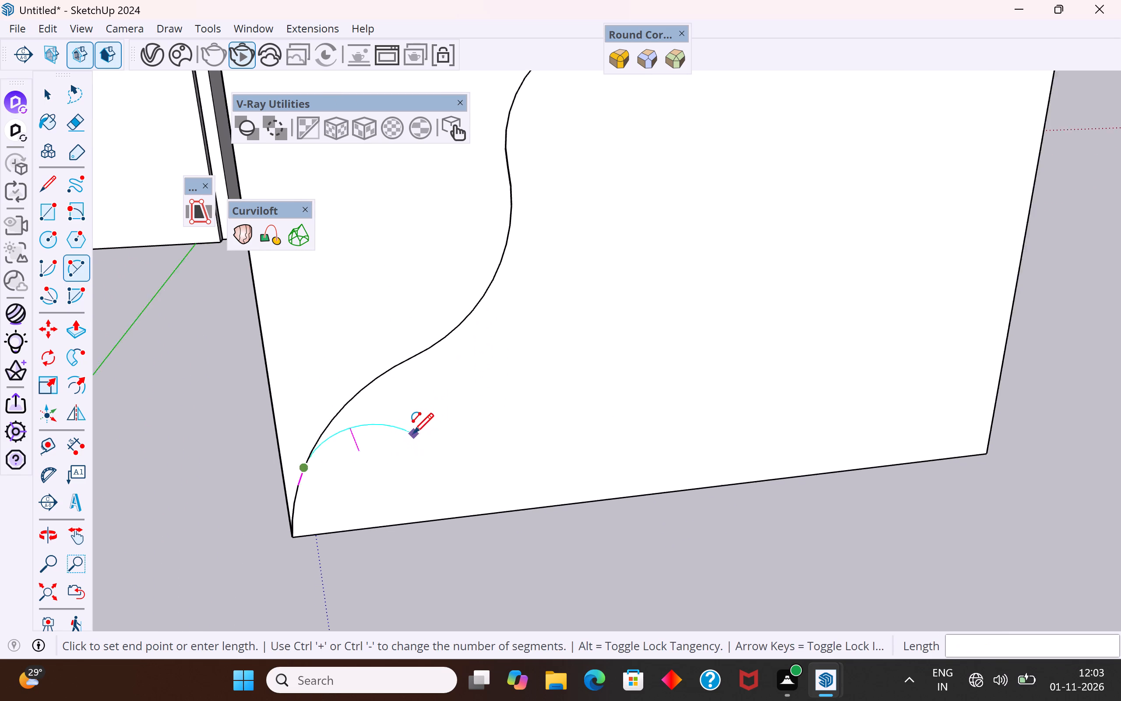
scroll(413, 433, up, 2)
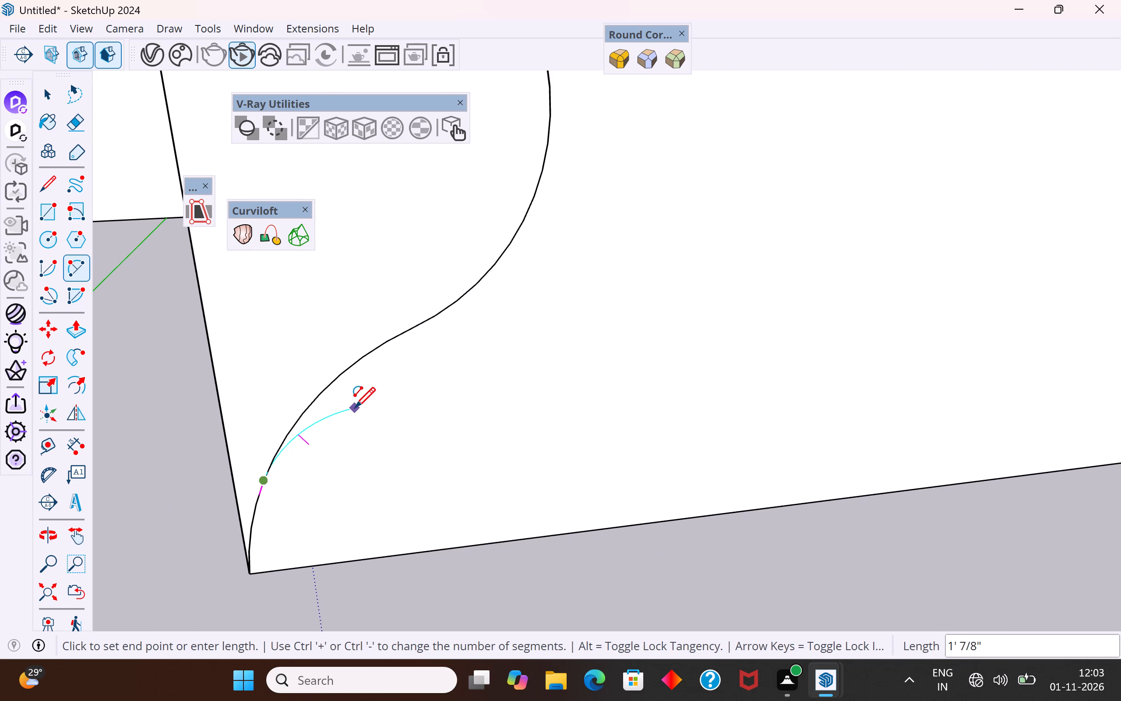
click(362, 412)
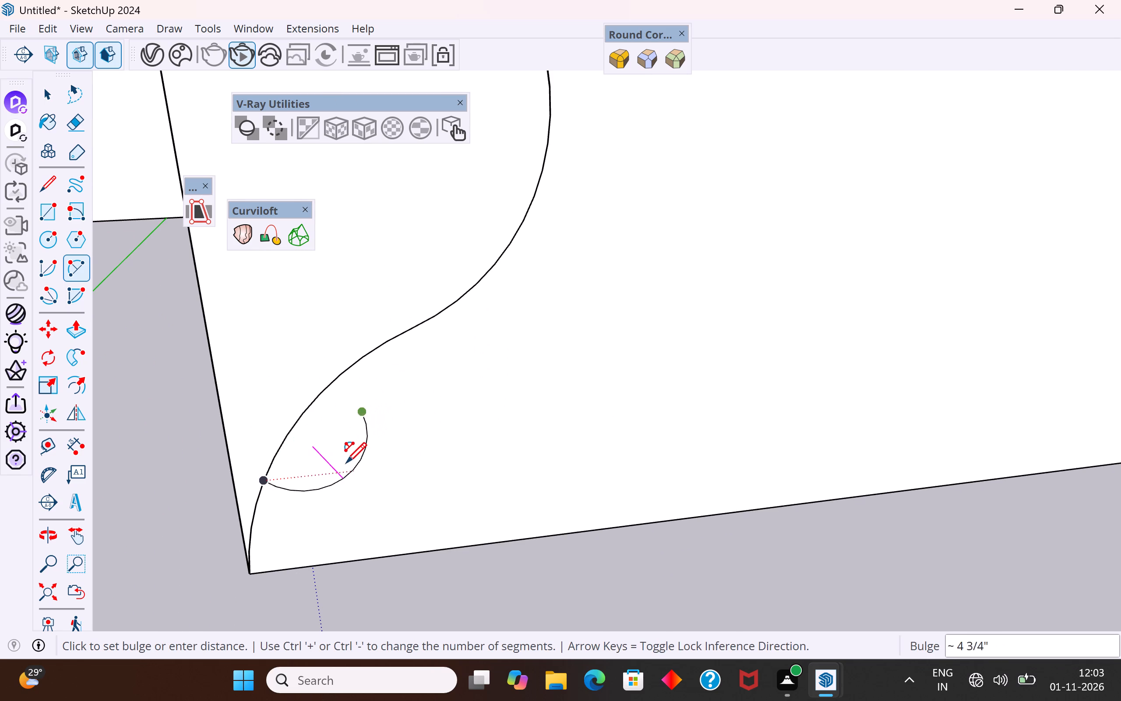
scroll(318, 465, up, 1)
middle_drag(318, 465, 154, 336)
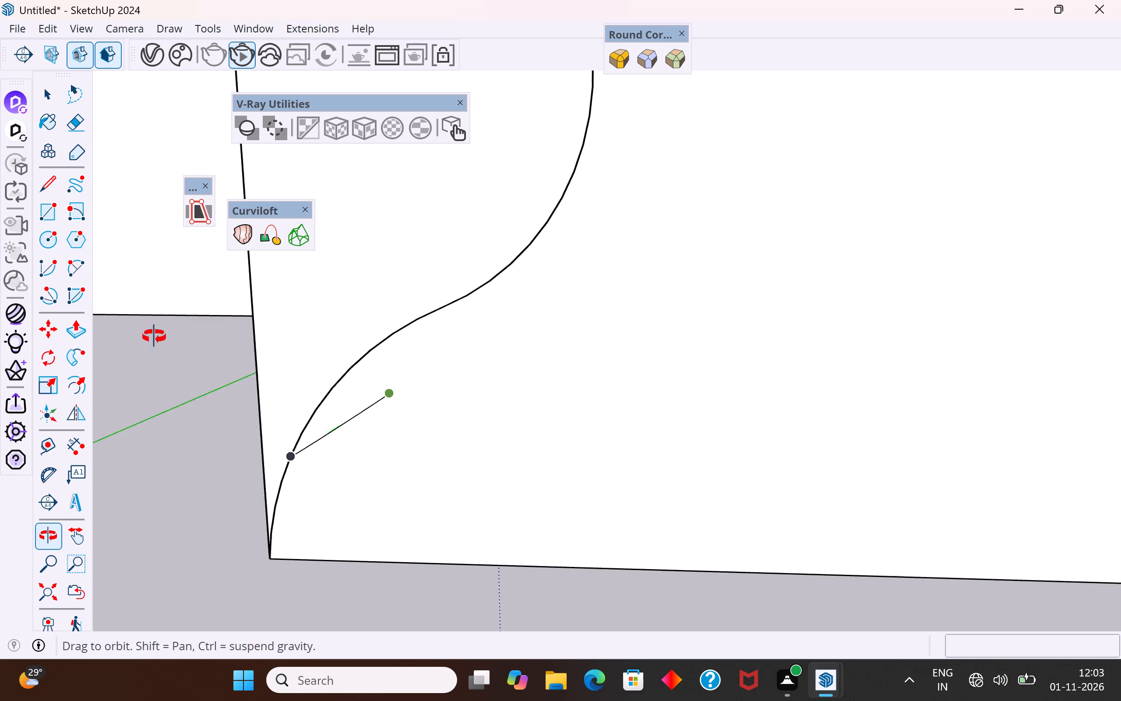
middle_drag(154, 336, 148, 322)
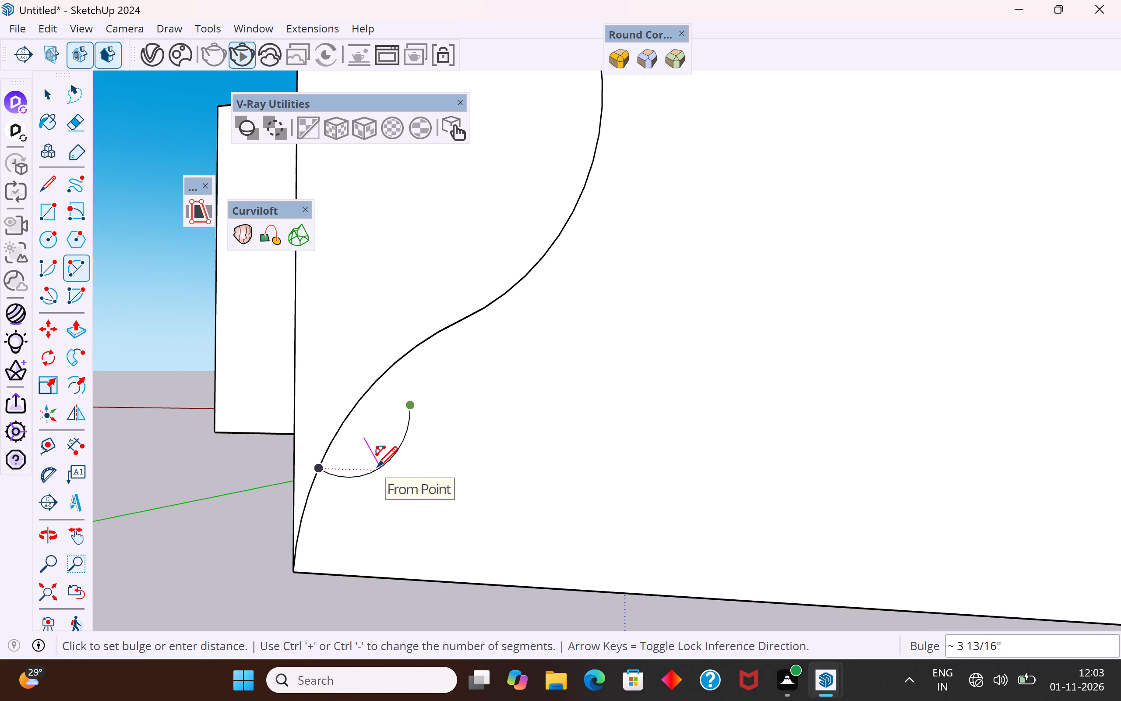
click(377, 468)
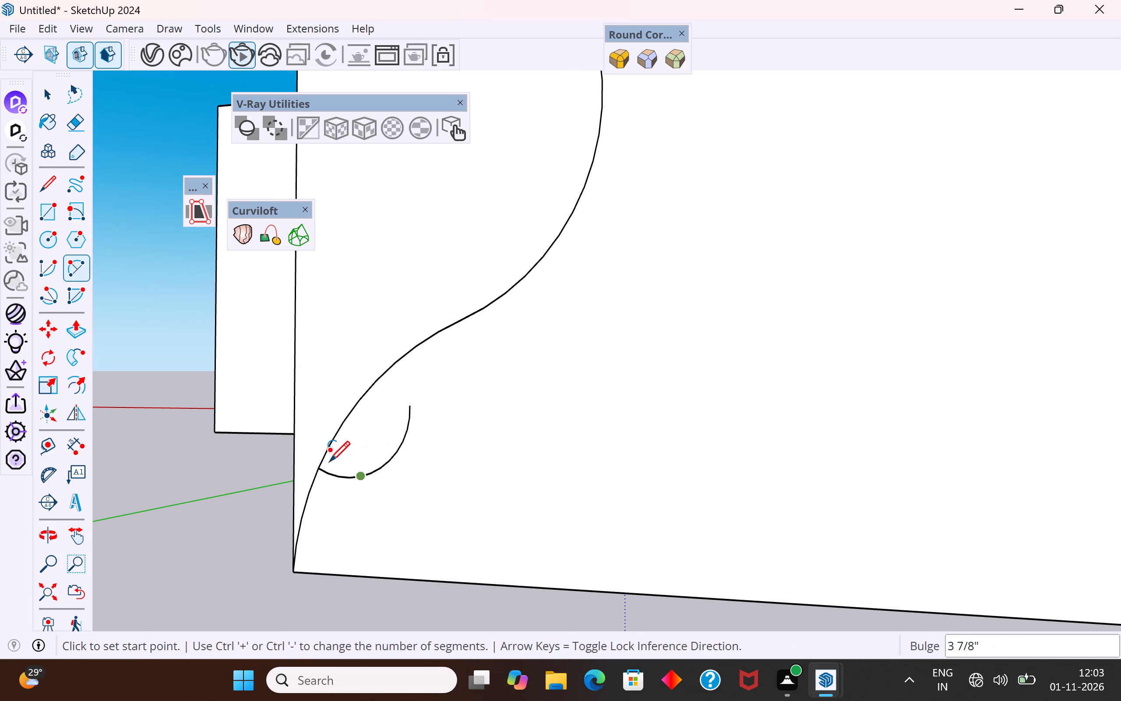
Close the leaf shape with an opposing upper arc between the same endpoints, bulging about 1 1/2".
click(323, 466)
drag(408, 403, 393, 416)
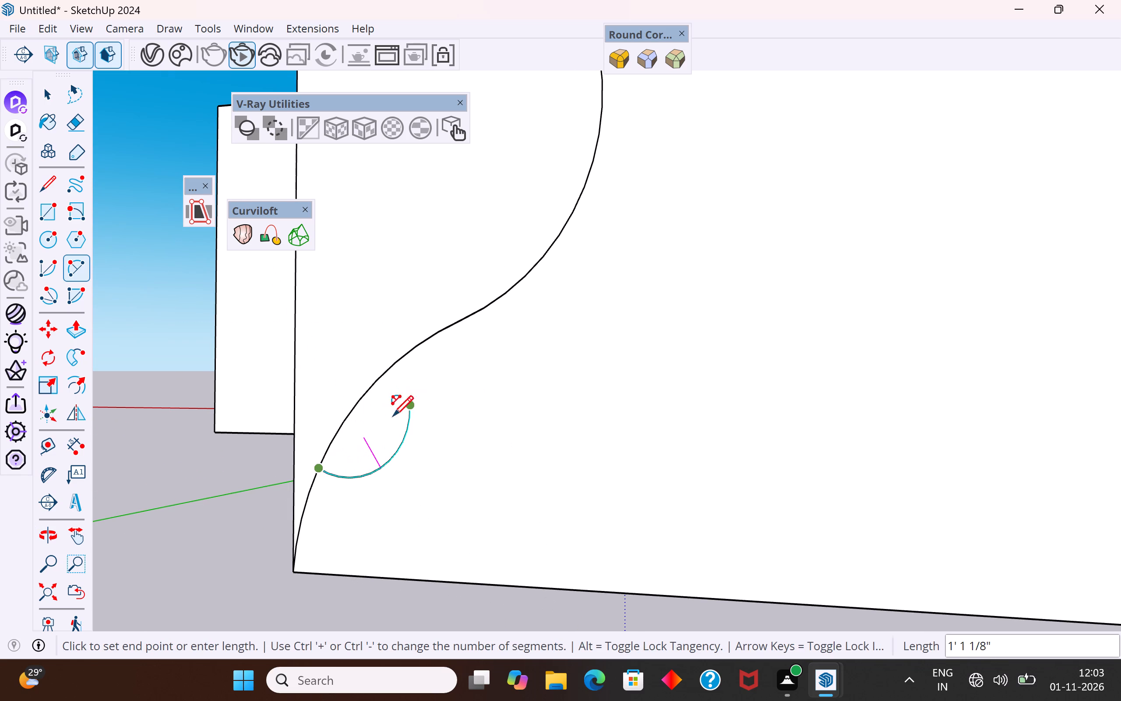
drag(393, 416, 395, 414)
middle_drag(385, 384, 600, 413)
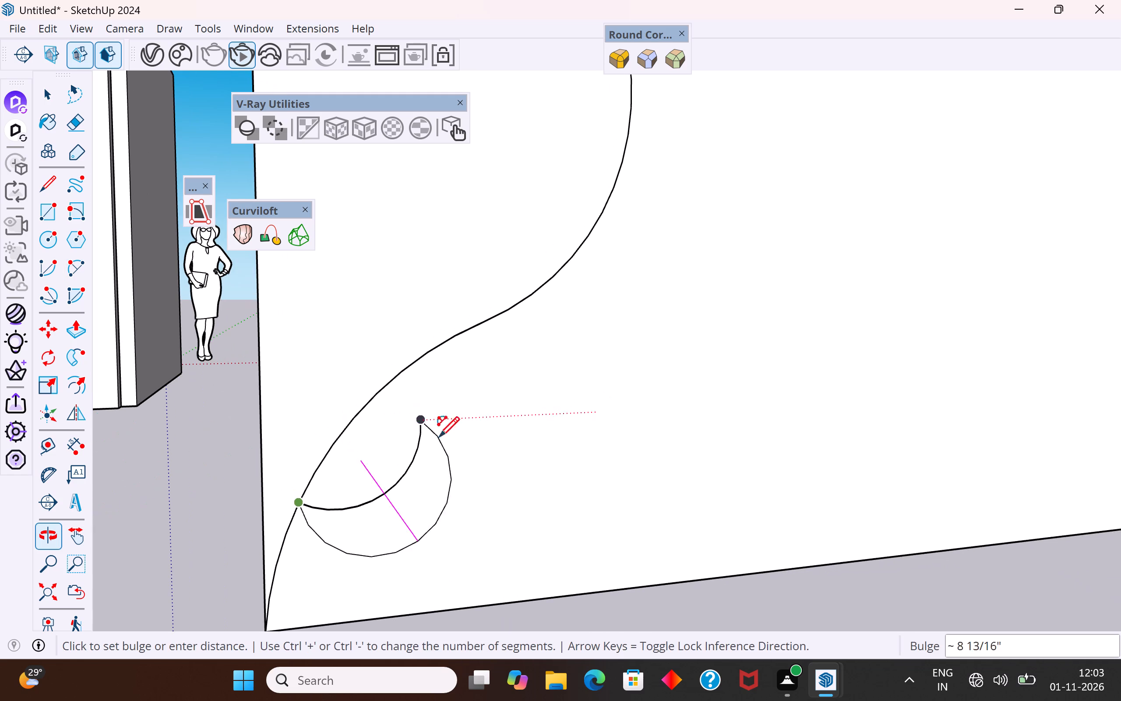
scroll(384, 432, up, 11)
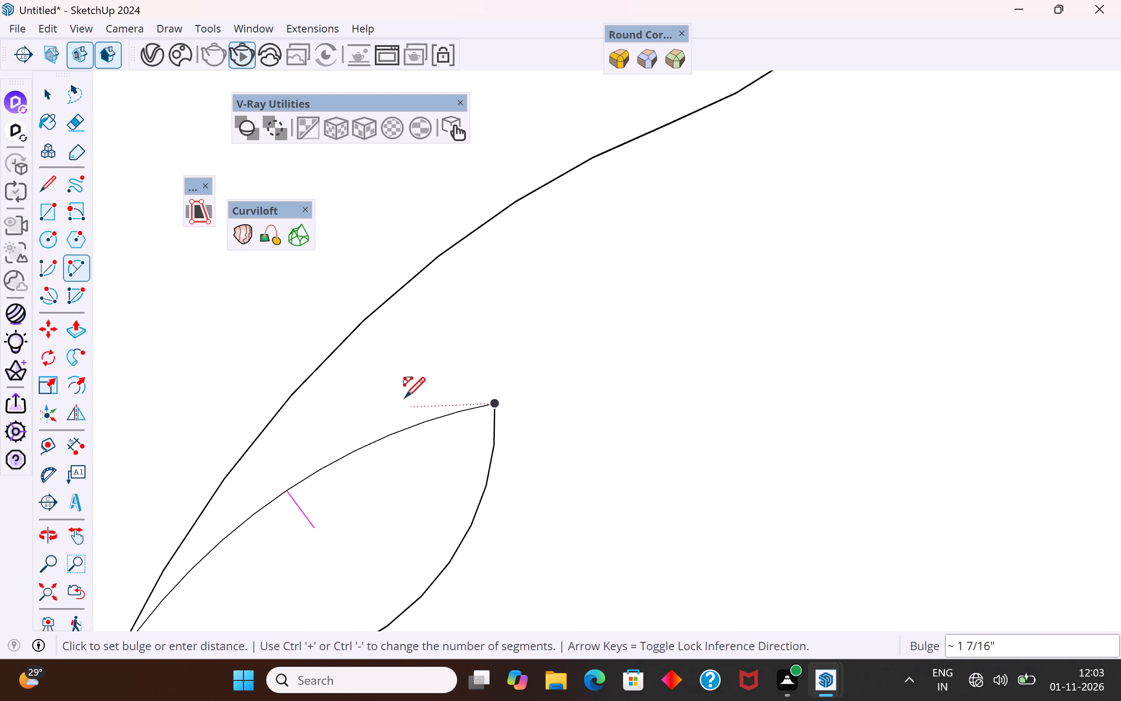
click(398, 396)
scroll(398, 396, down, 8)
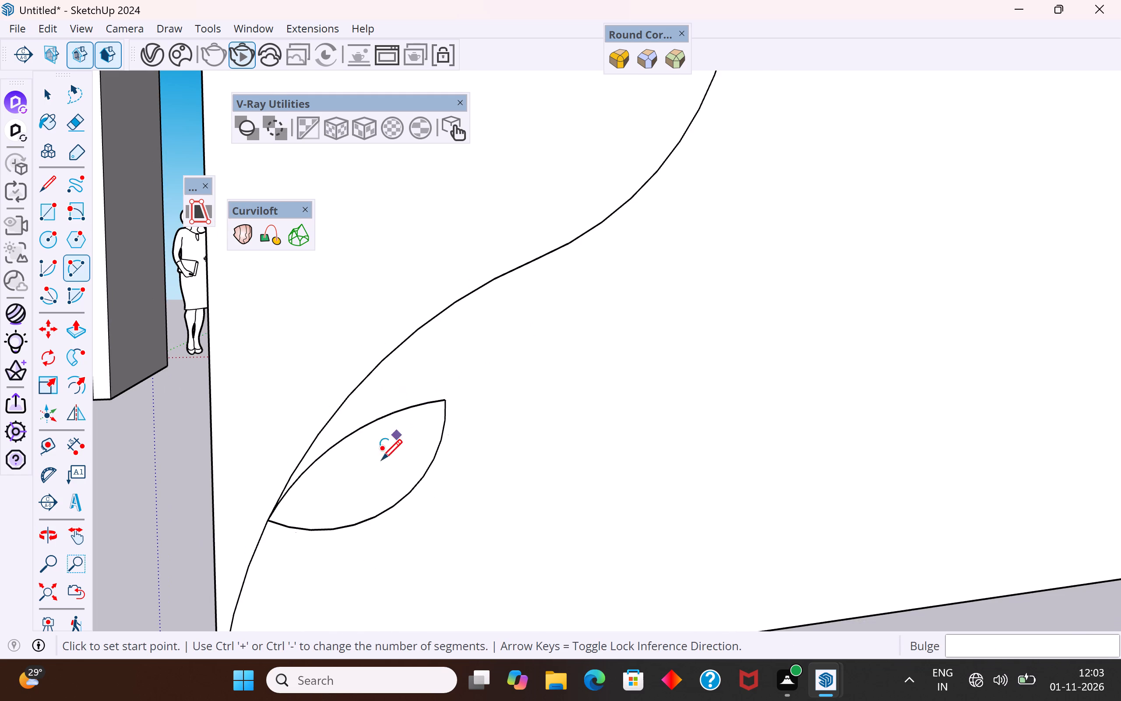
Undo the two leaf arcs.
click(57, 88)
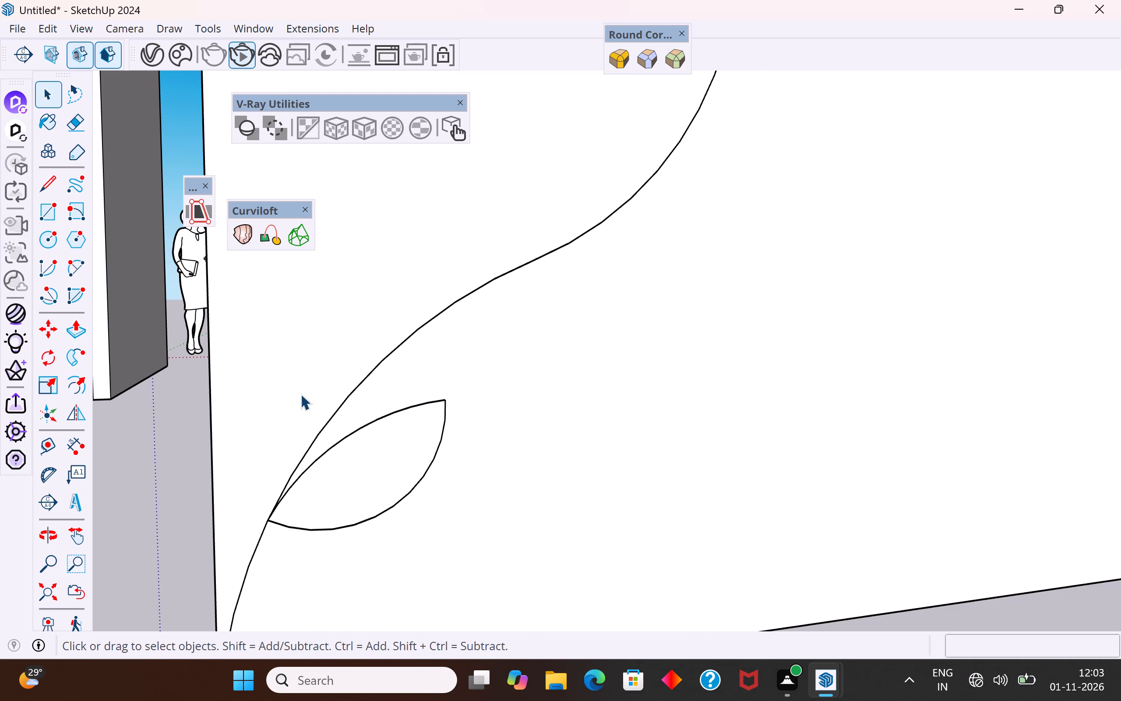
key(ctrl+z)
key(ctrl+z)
Draw a leaf's upper arc bulging about 2", starting on the wavy line's lowest arc nearer the wall's bottom front corner.
scroll(585, 261, down, 6)
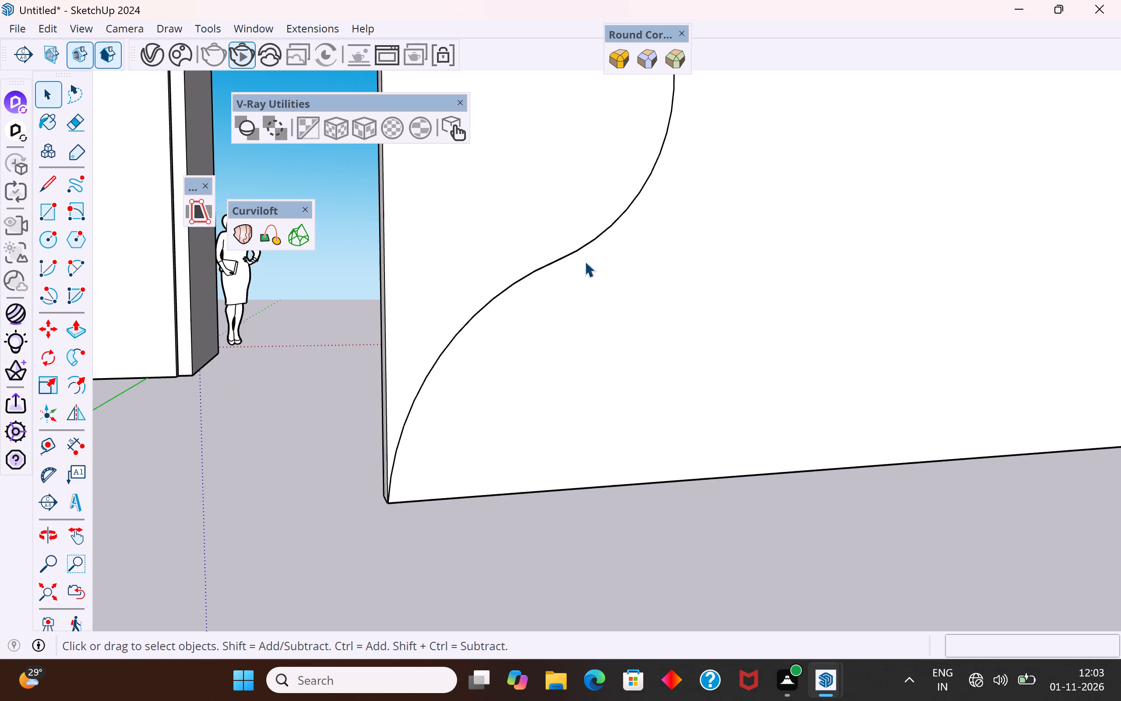
middle_drag(570, 321, 514, 325)
scroll(524, 343, up, 2)
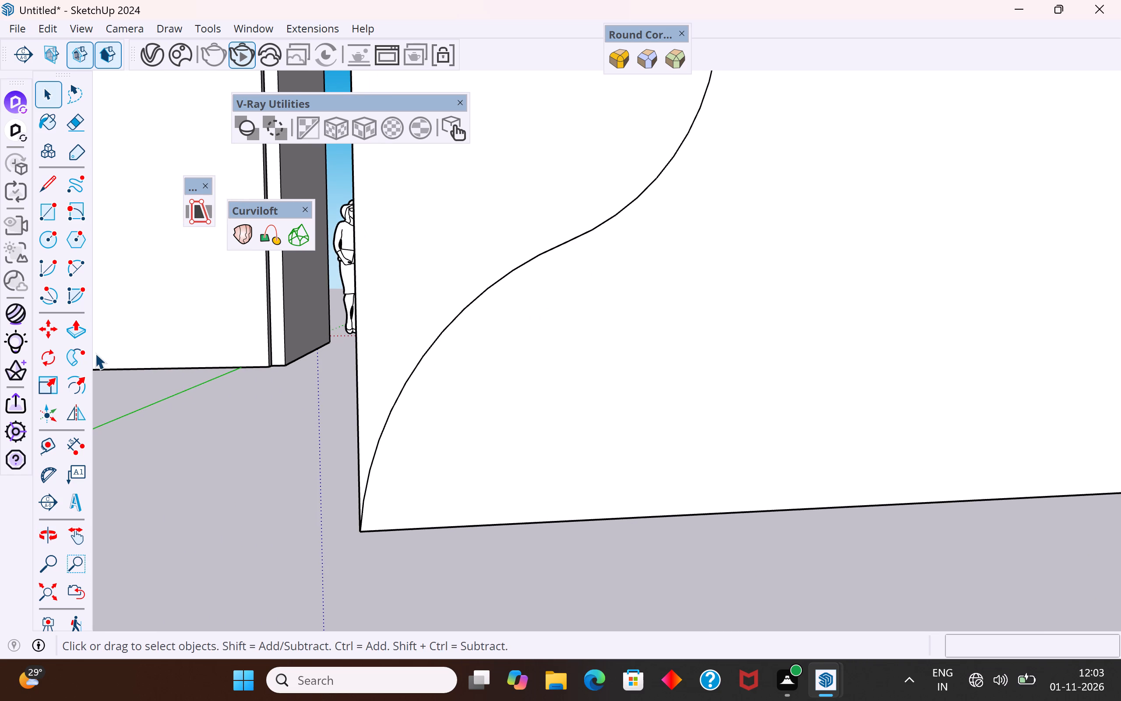
click(71, 266)
scroll(402, 435, up, 2)
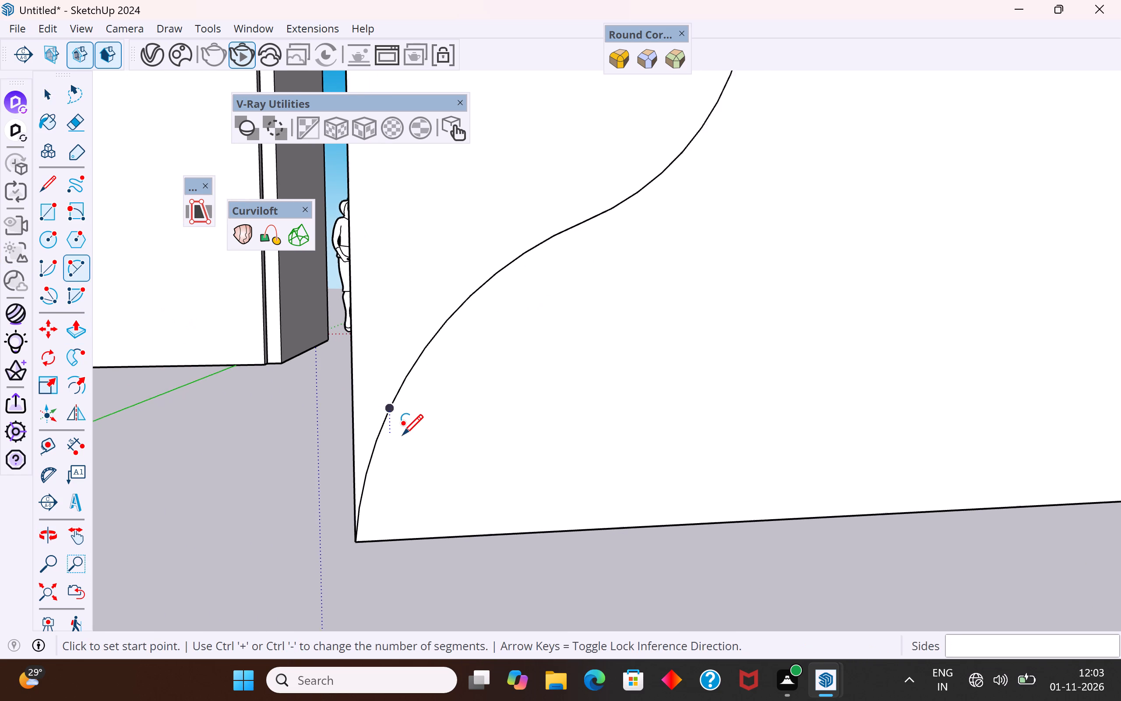
scroll(402, 435, up, 2)
click(349, 509)
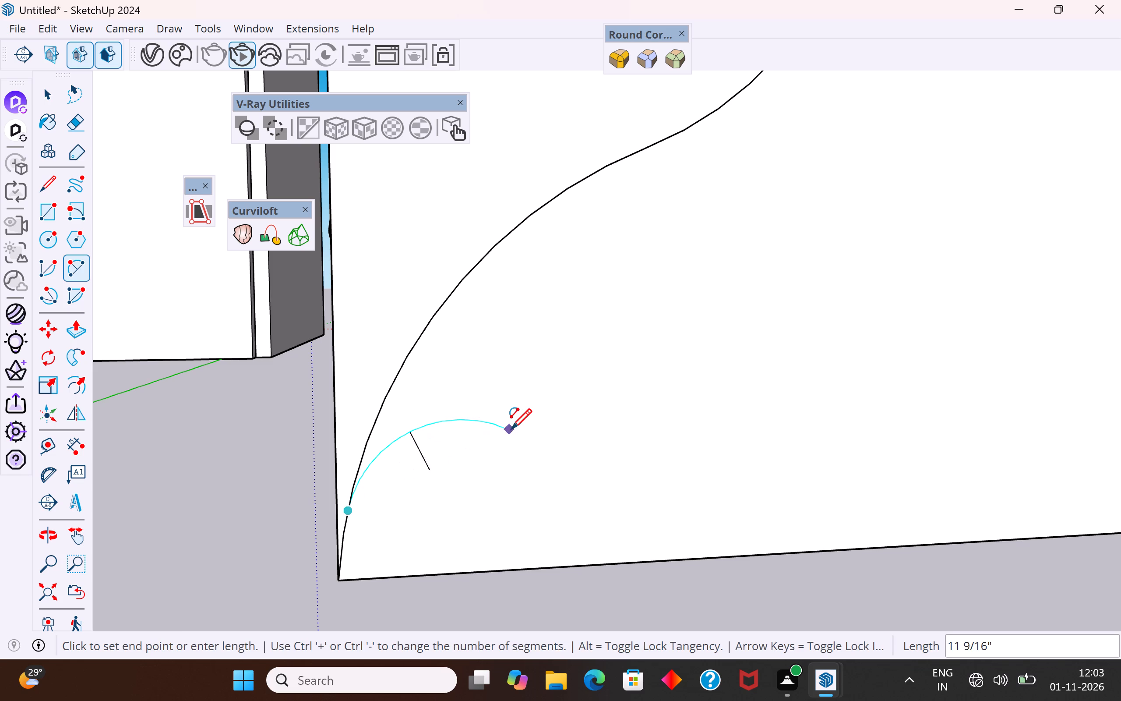
click(484, 420)
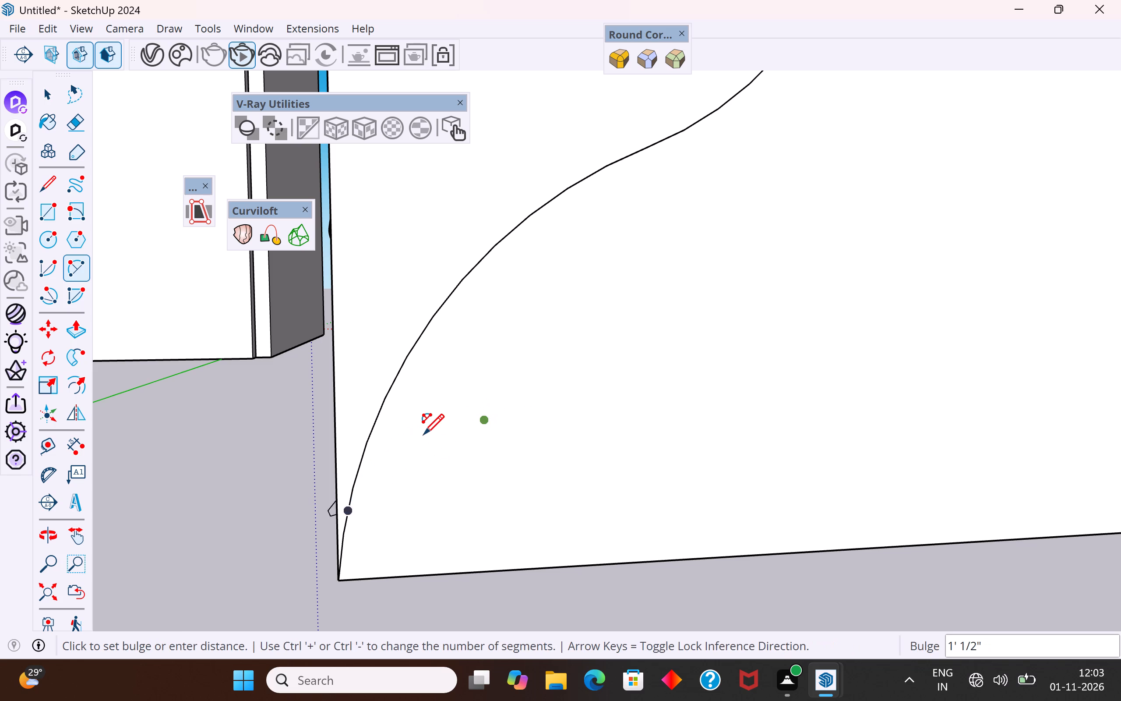
scroll(449, 419, up, 3)
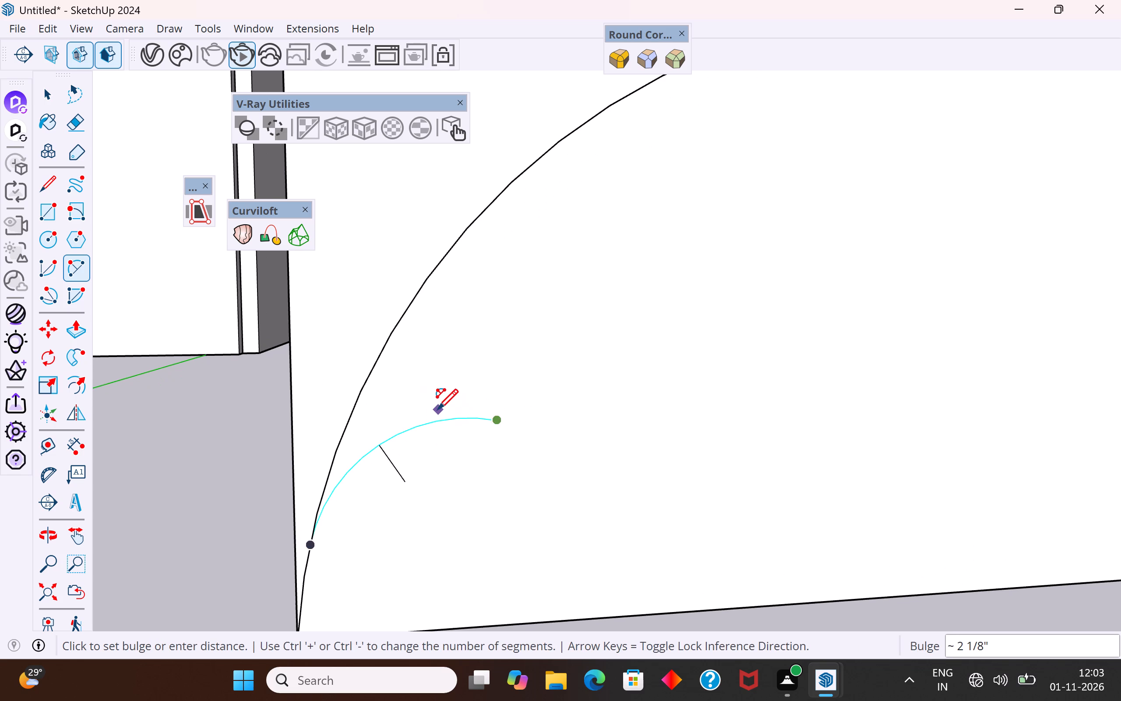
click(437, 409)
Close the leaf with an opposing lower arc between the same endpoints, with a radius of about 7 5/8".
click(310, 553)
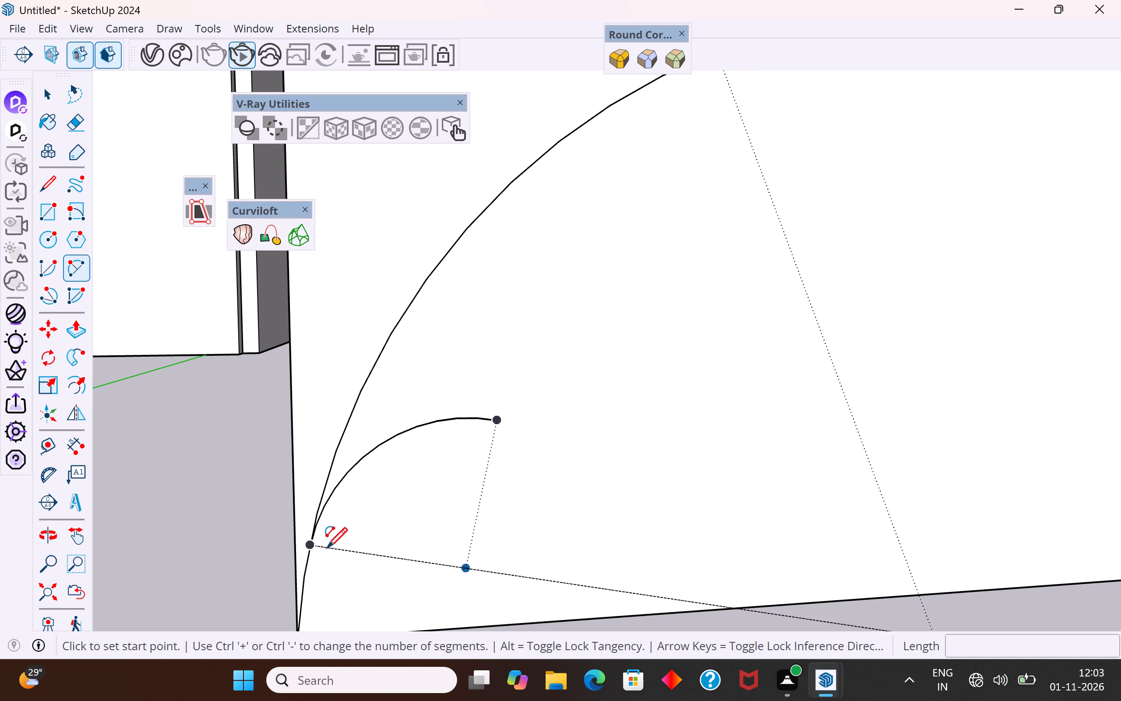
click(500, 418)
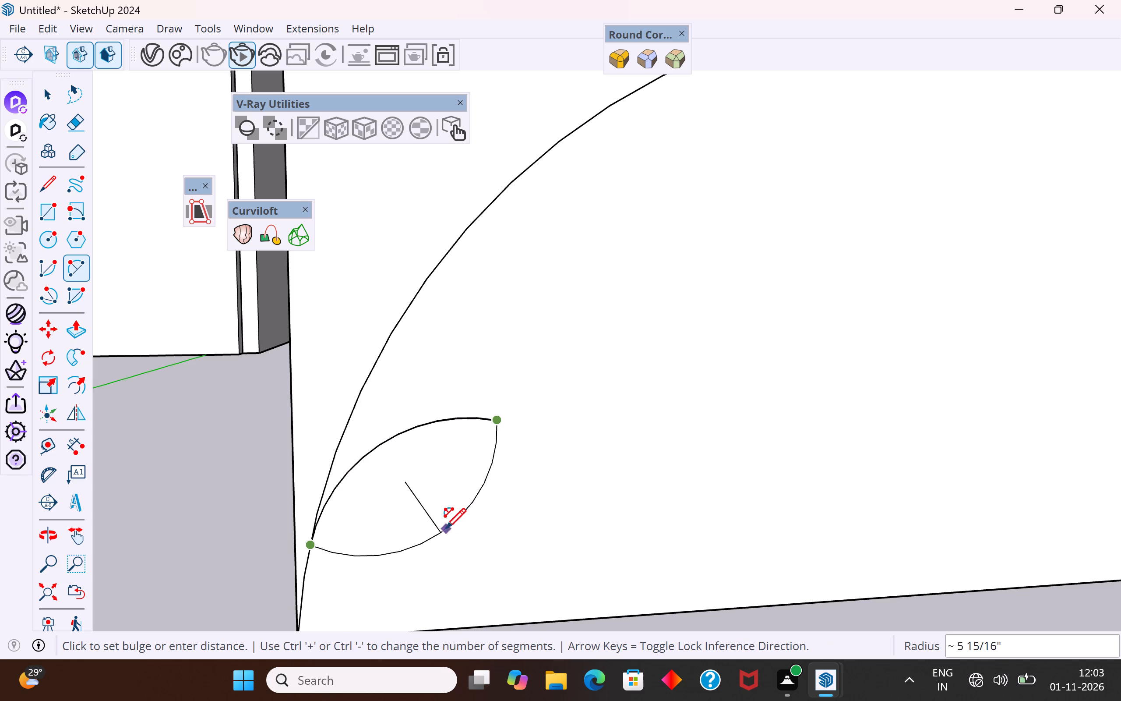
middle_drag(450, 520, 272, 402)
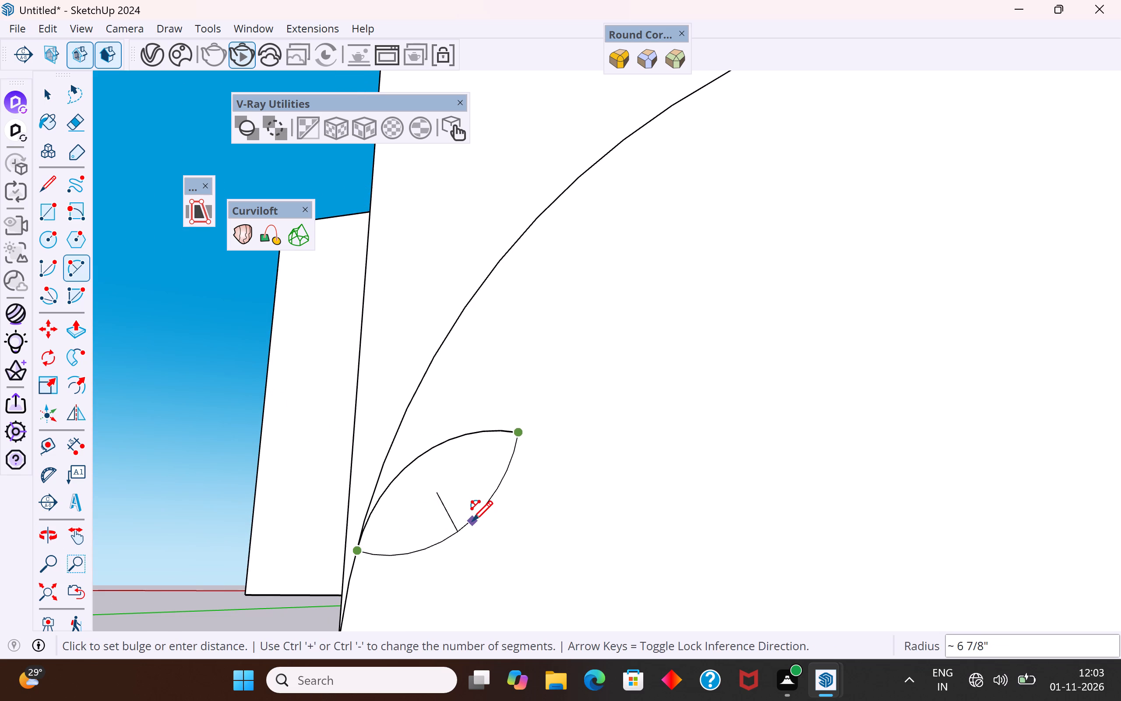
click(475, 511)
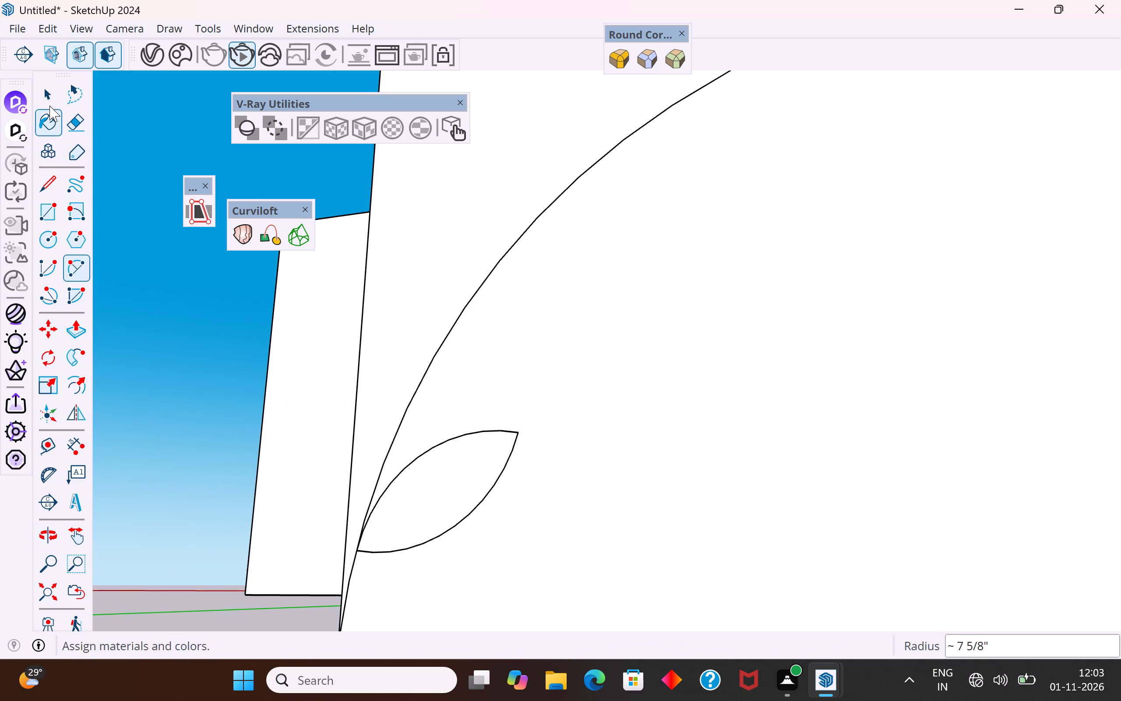
click(49, 96)
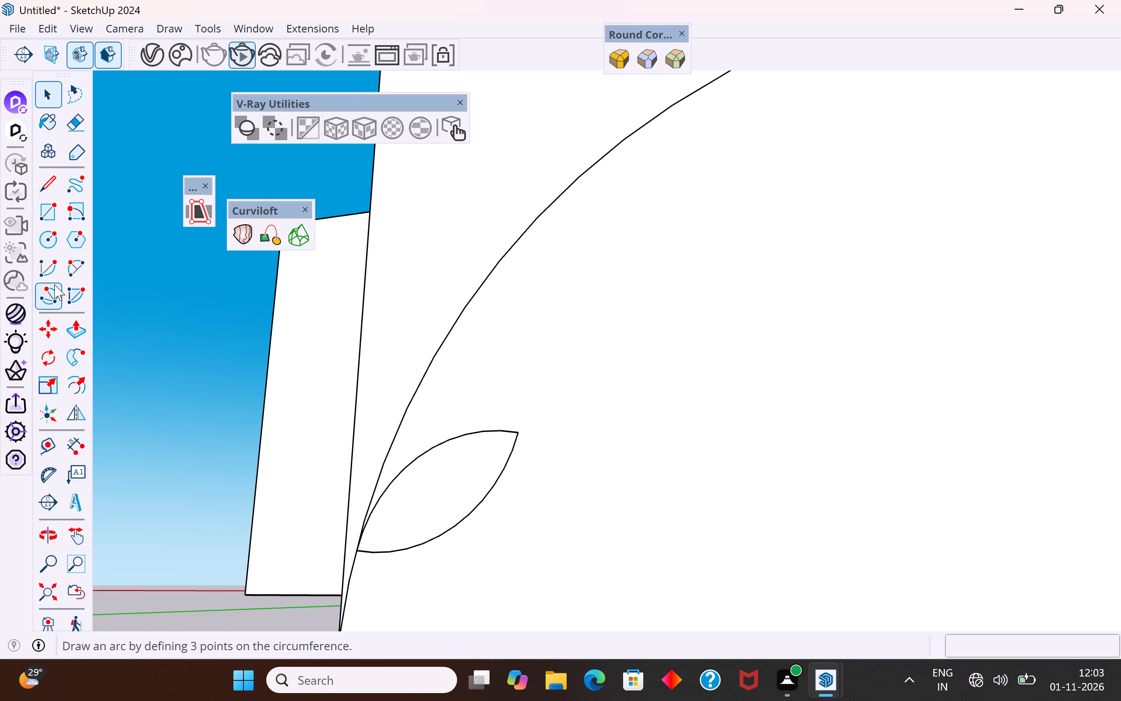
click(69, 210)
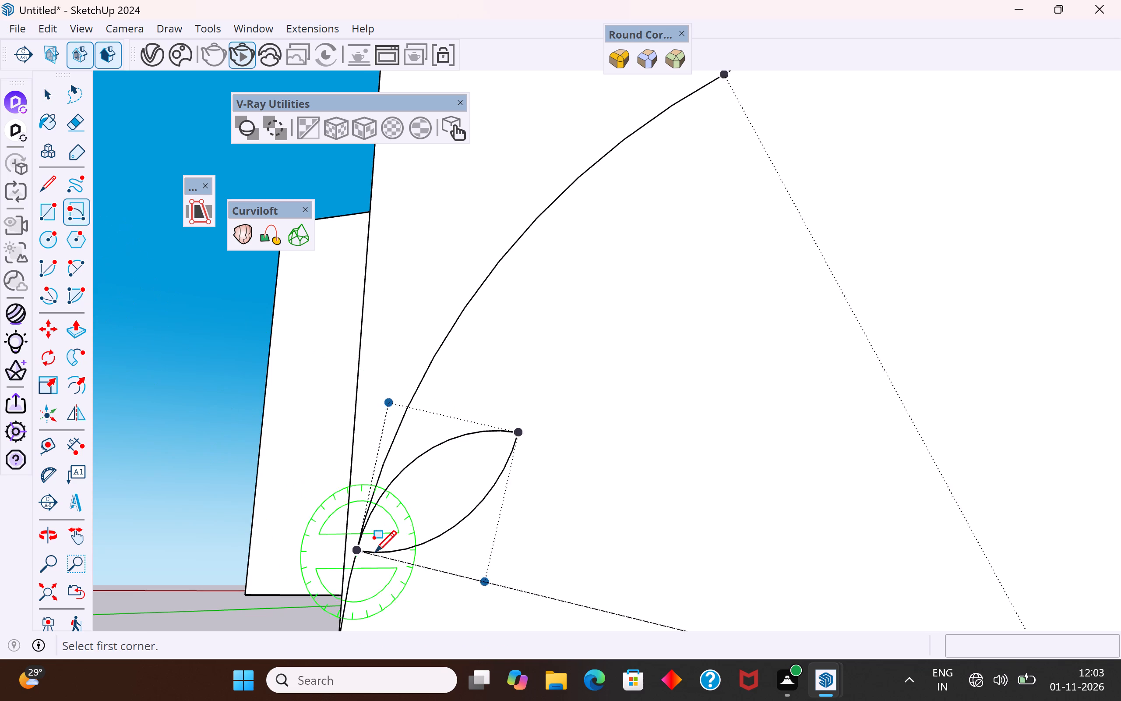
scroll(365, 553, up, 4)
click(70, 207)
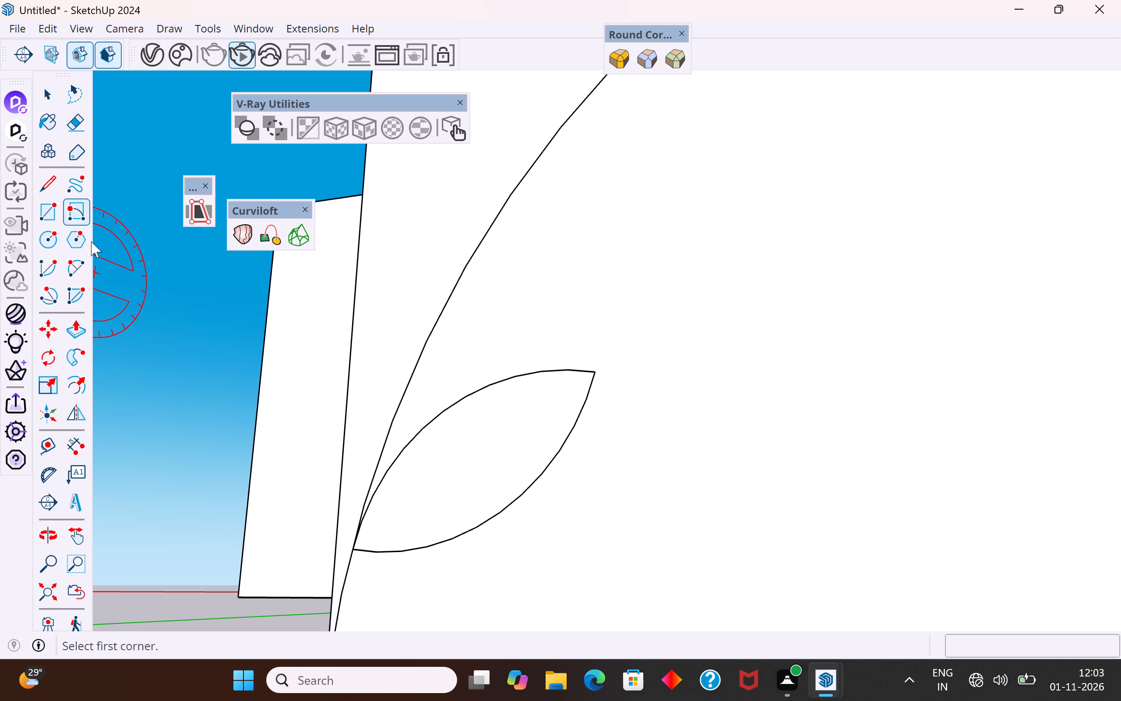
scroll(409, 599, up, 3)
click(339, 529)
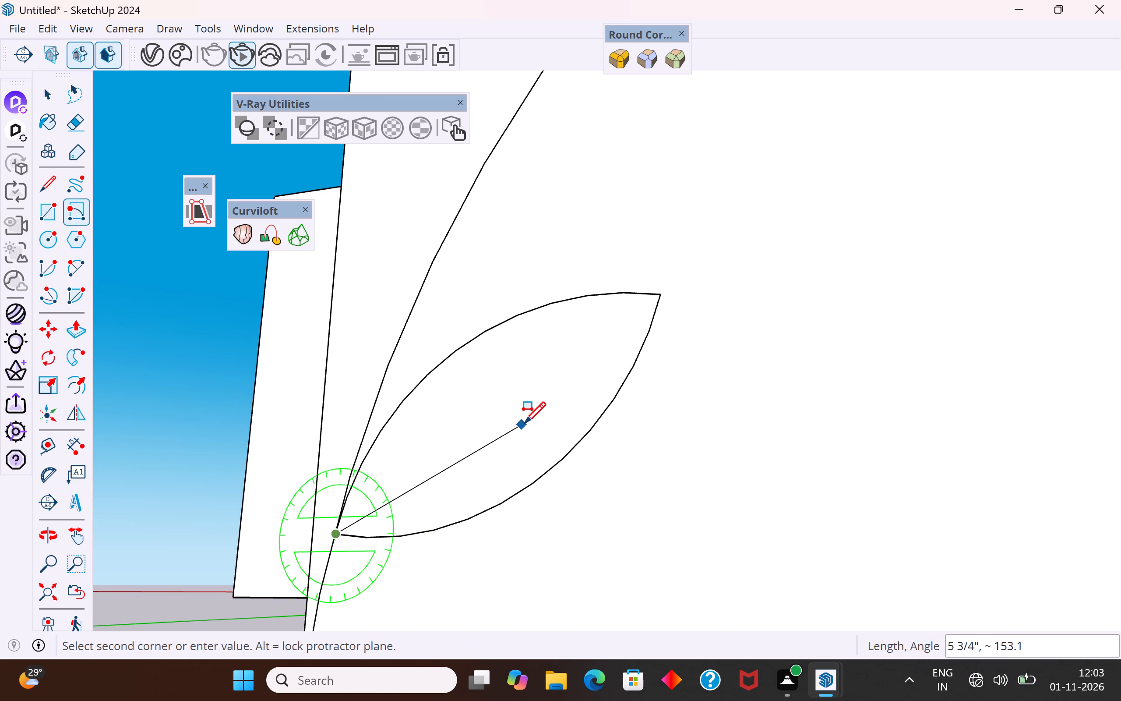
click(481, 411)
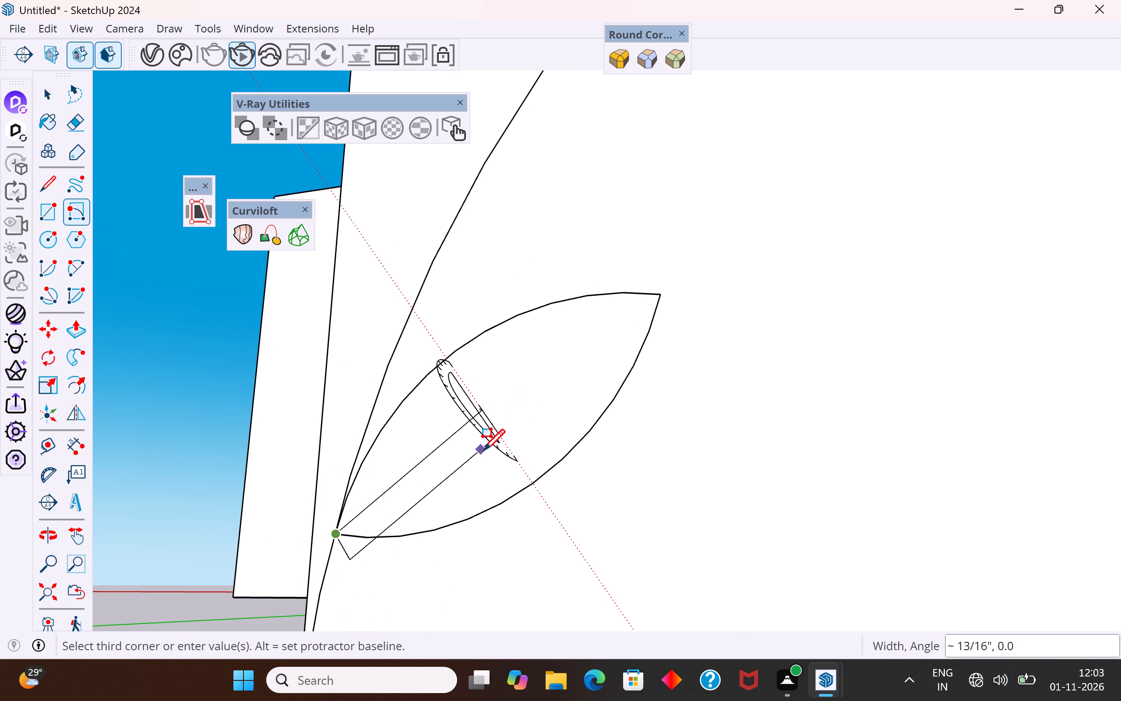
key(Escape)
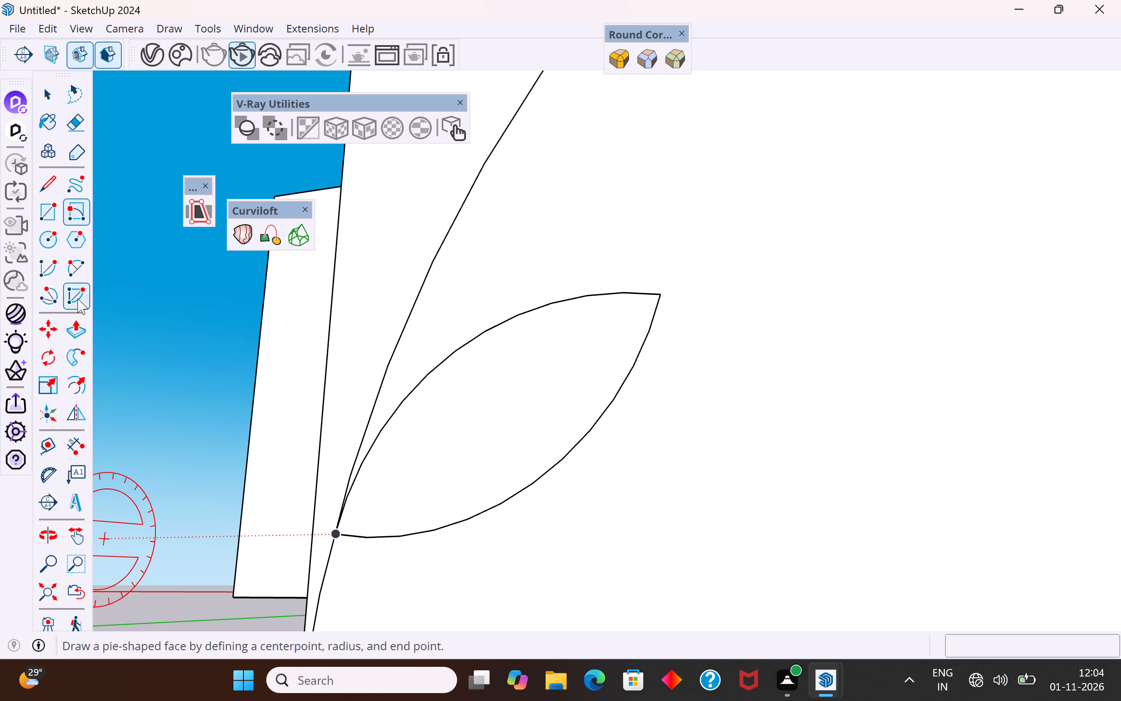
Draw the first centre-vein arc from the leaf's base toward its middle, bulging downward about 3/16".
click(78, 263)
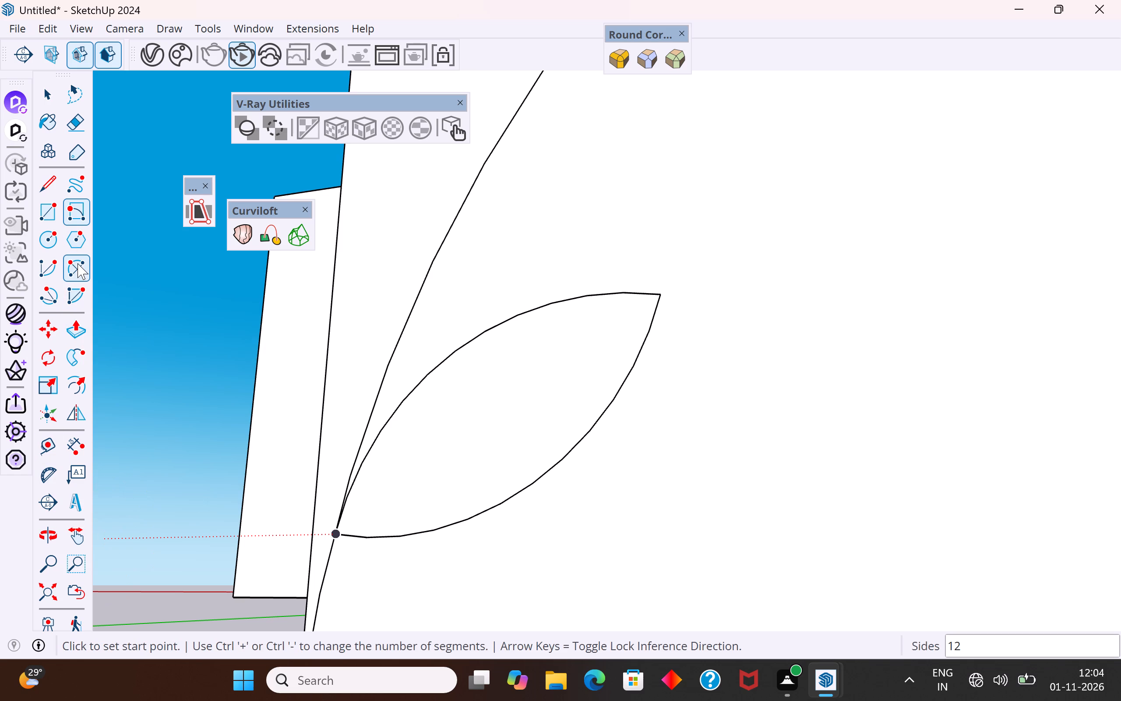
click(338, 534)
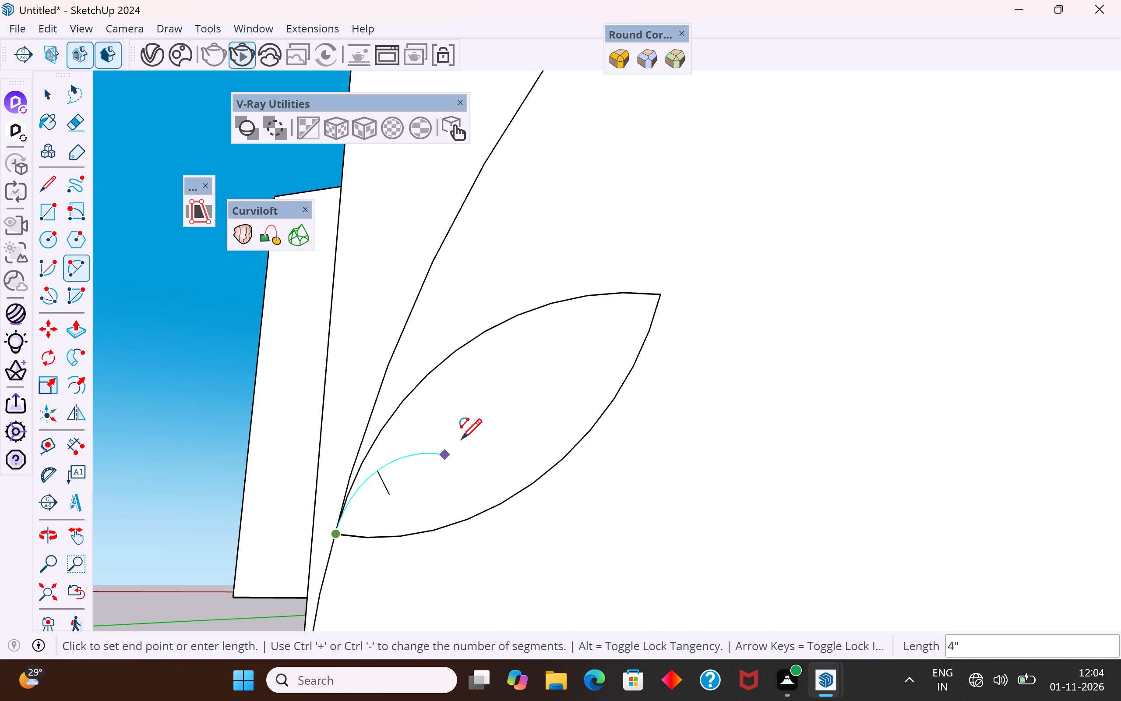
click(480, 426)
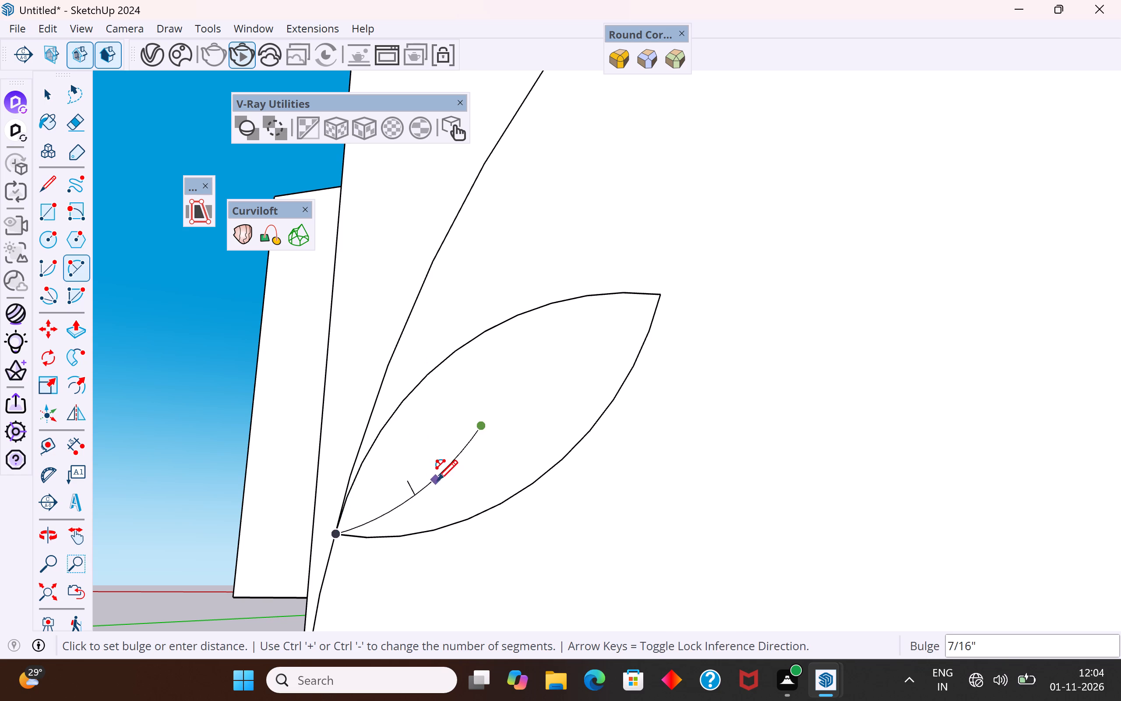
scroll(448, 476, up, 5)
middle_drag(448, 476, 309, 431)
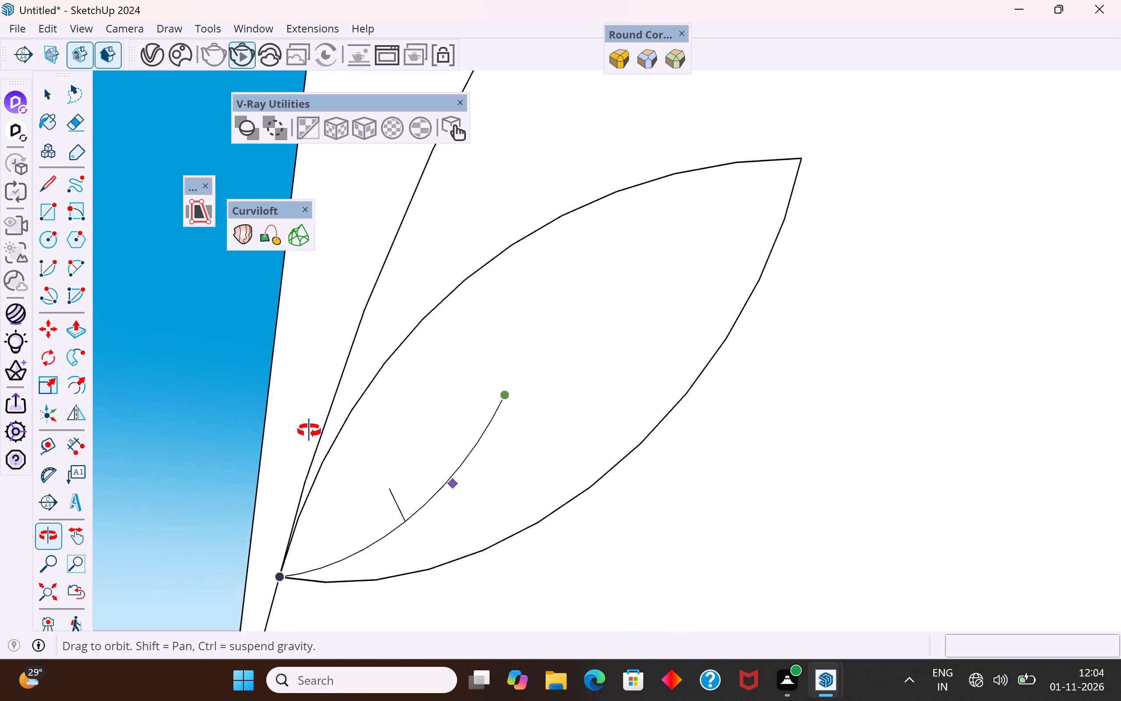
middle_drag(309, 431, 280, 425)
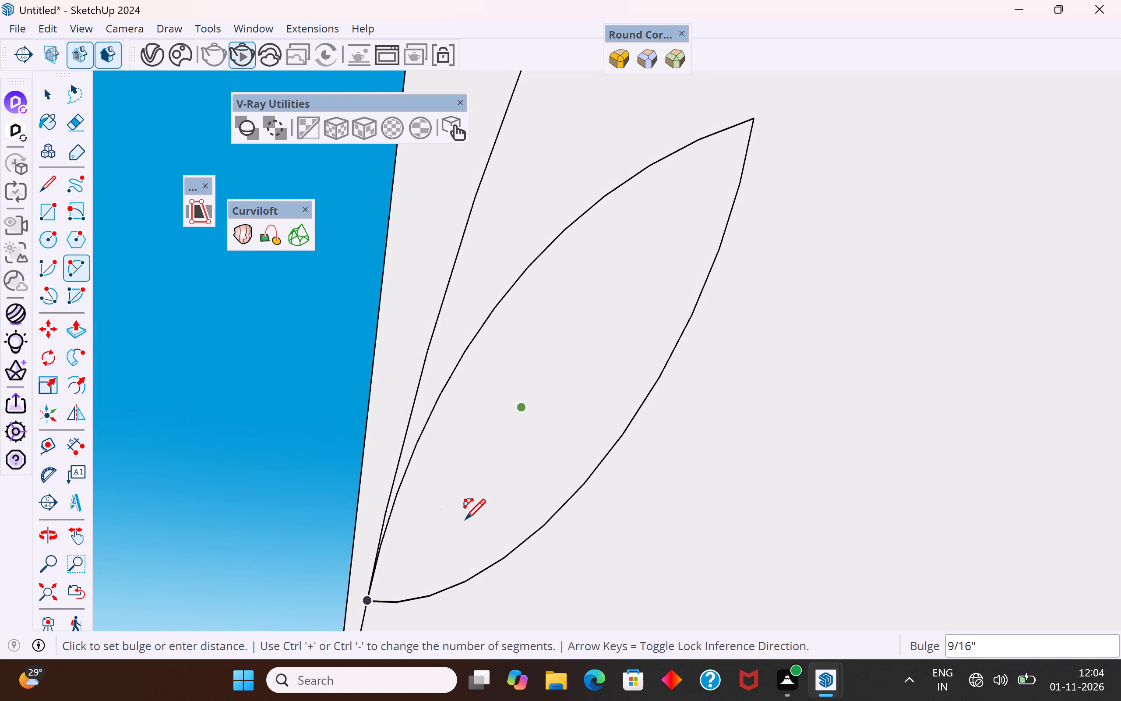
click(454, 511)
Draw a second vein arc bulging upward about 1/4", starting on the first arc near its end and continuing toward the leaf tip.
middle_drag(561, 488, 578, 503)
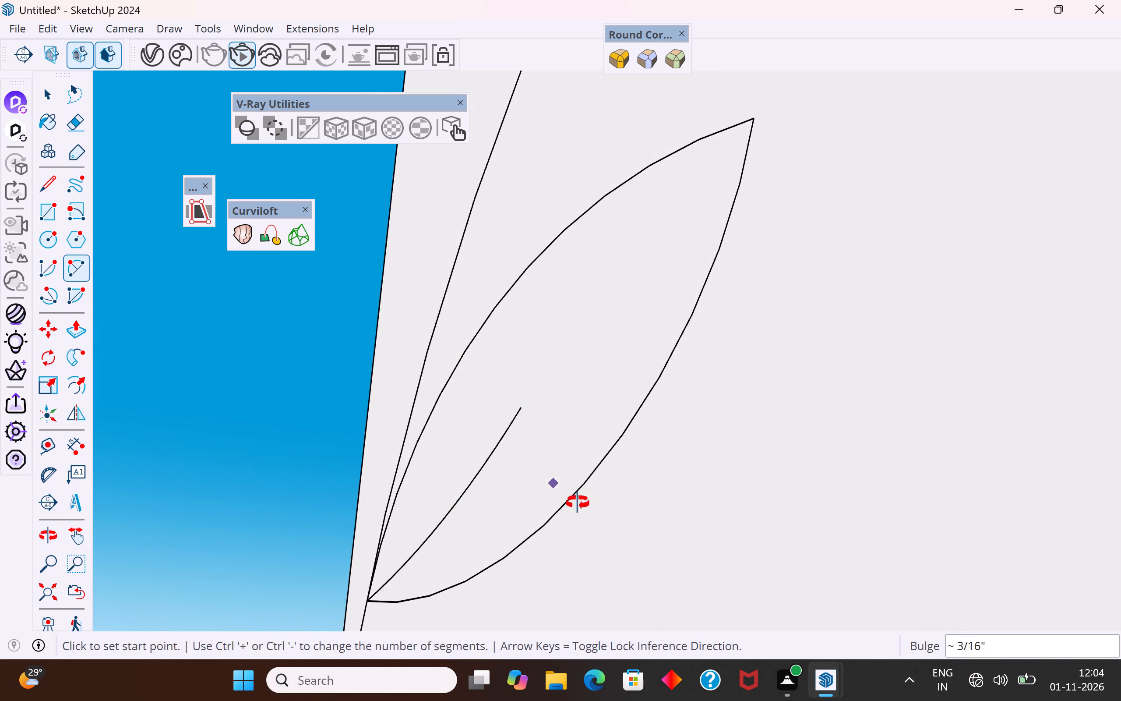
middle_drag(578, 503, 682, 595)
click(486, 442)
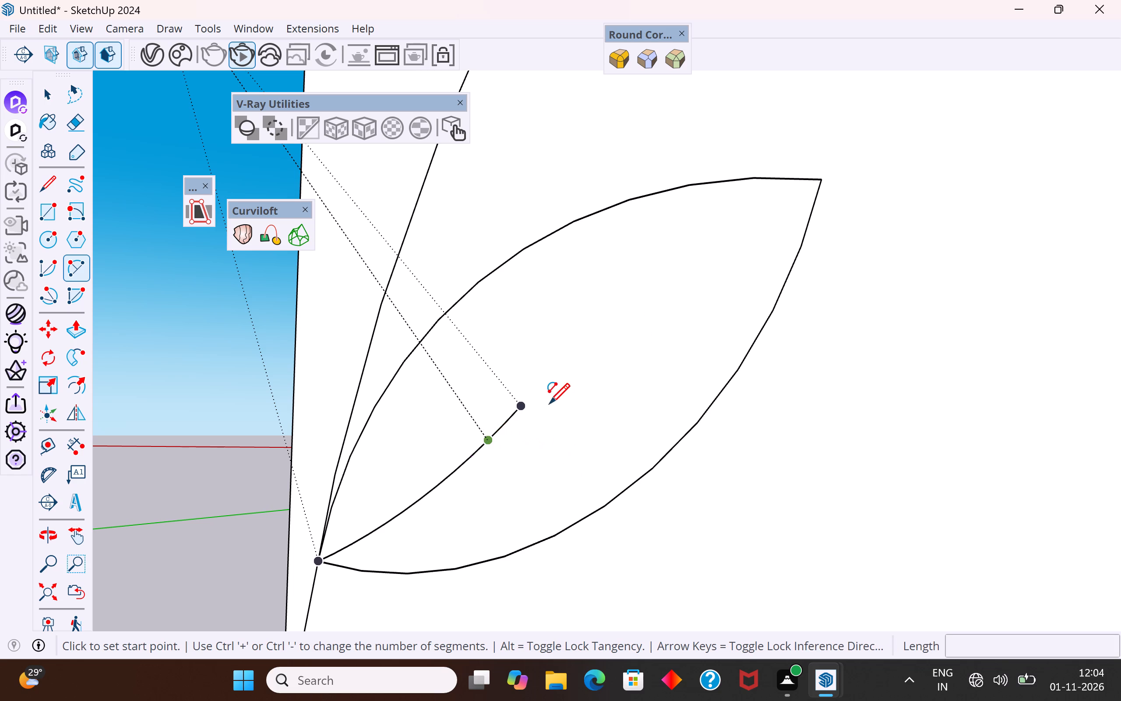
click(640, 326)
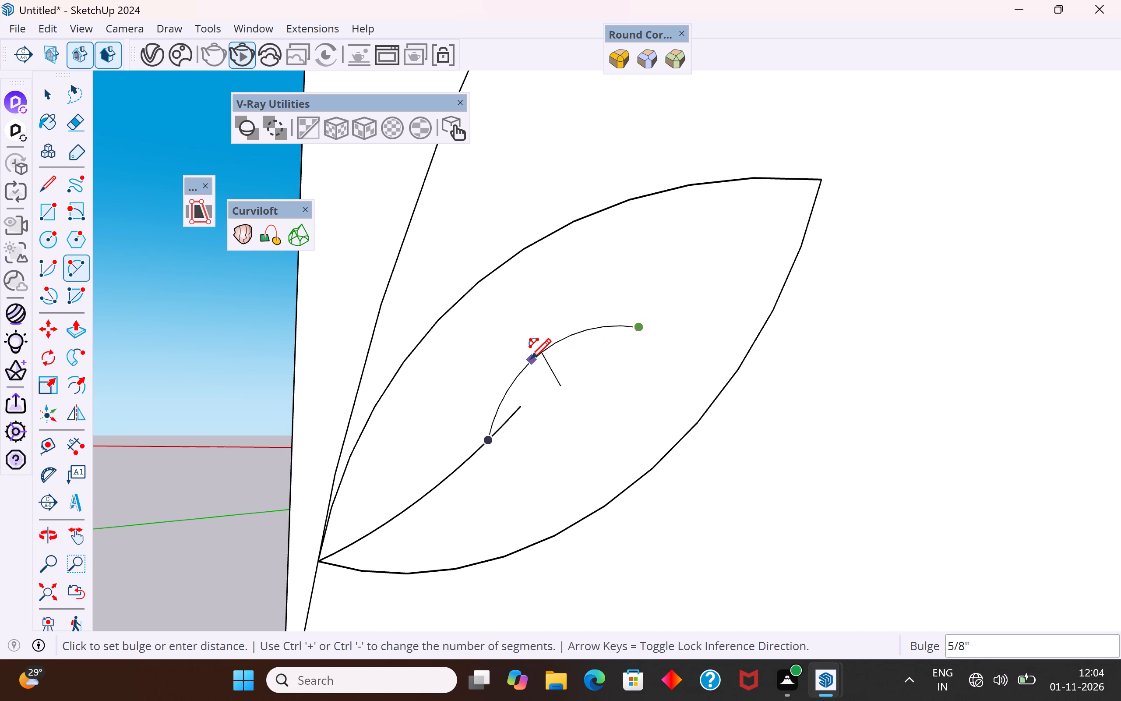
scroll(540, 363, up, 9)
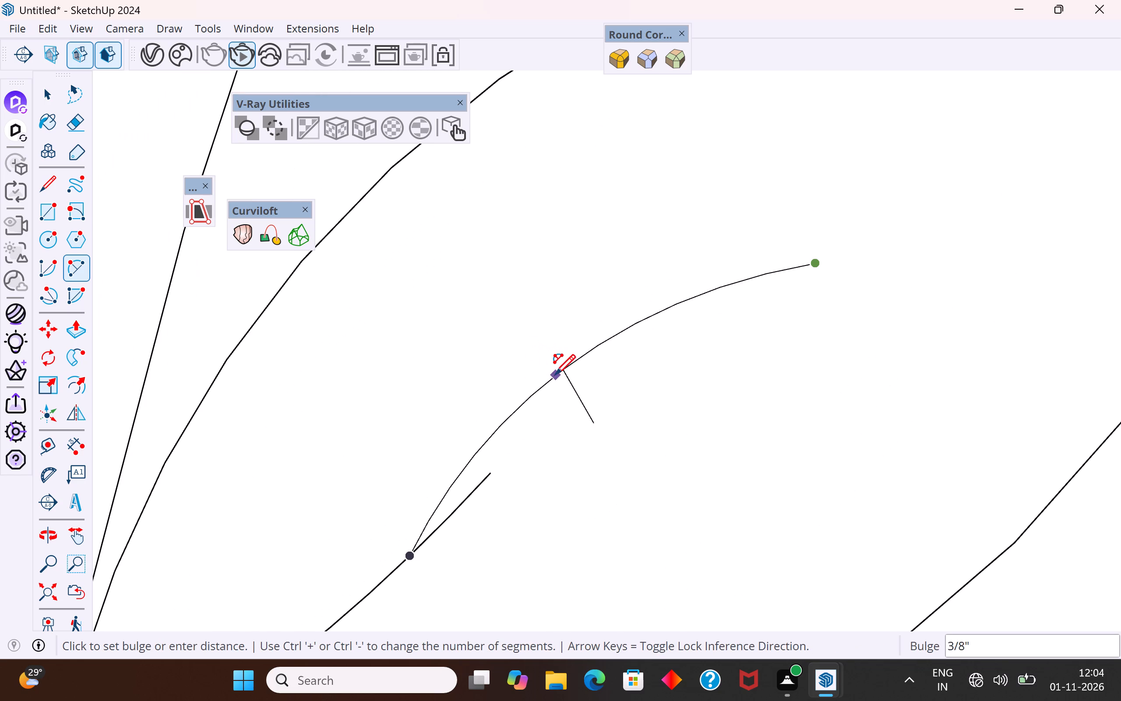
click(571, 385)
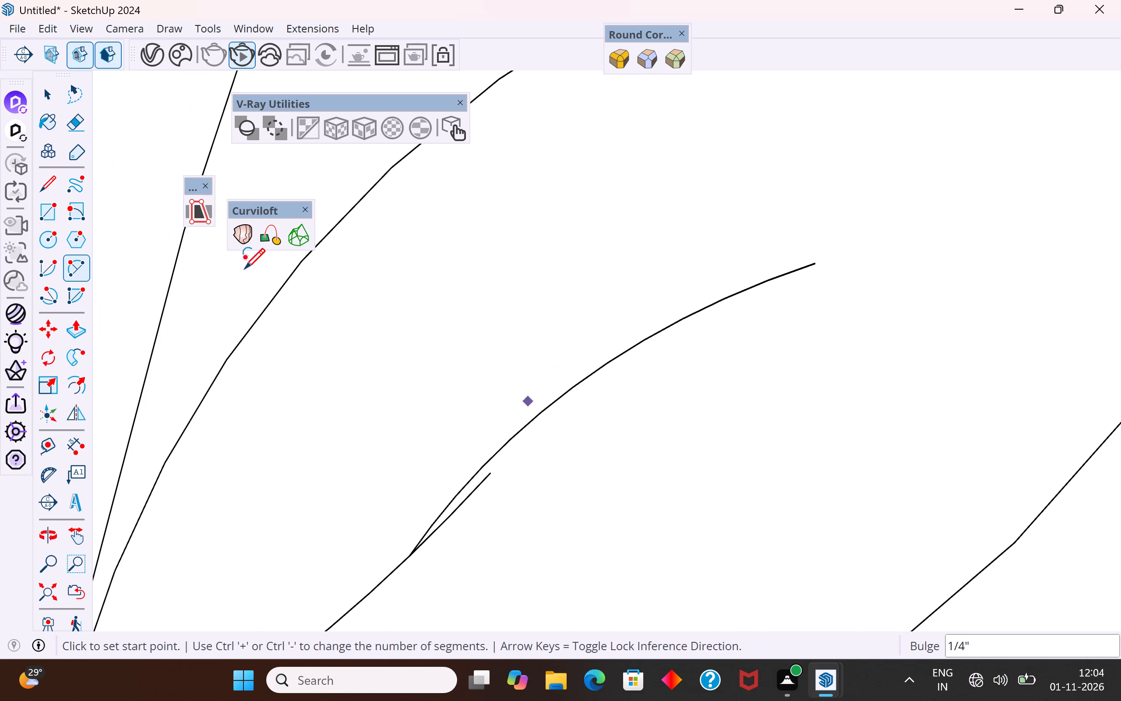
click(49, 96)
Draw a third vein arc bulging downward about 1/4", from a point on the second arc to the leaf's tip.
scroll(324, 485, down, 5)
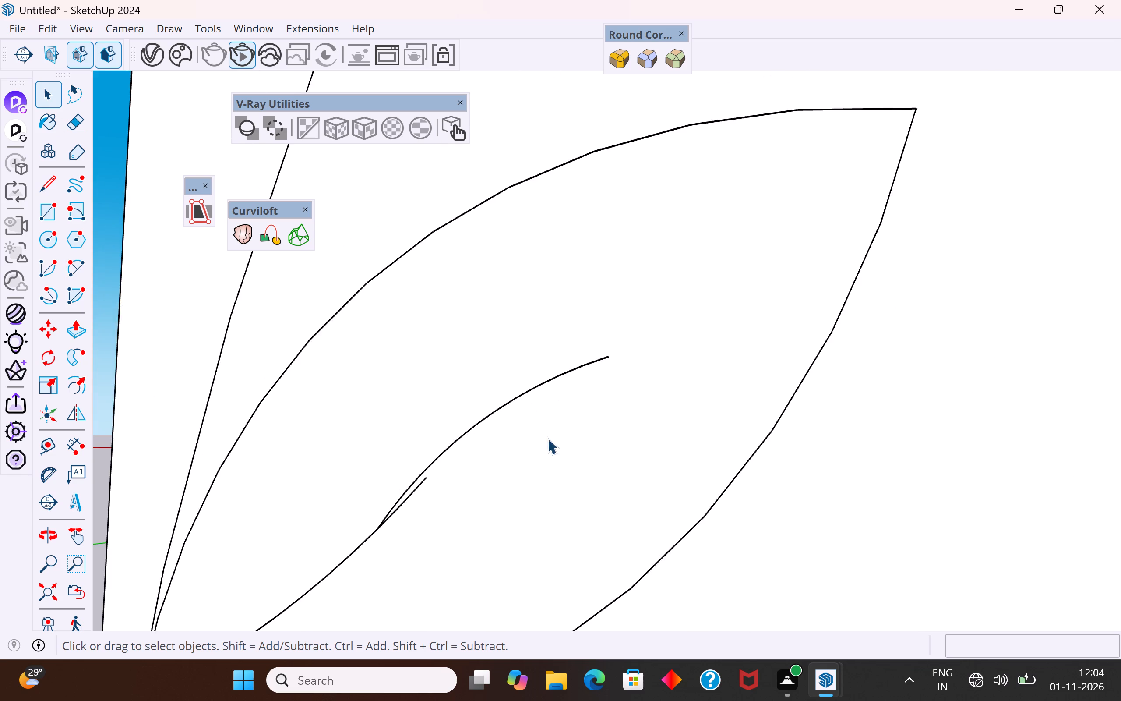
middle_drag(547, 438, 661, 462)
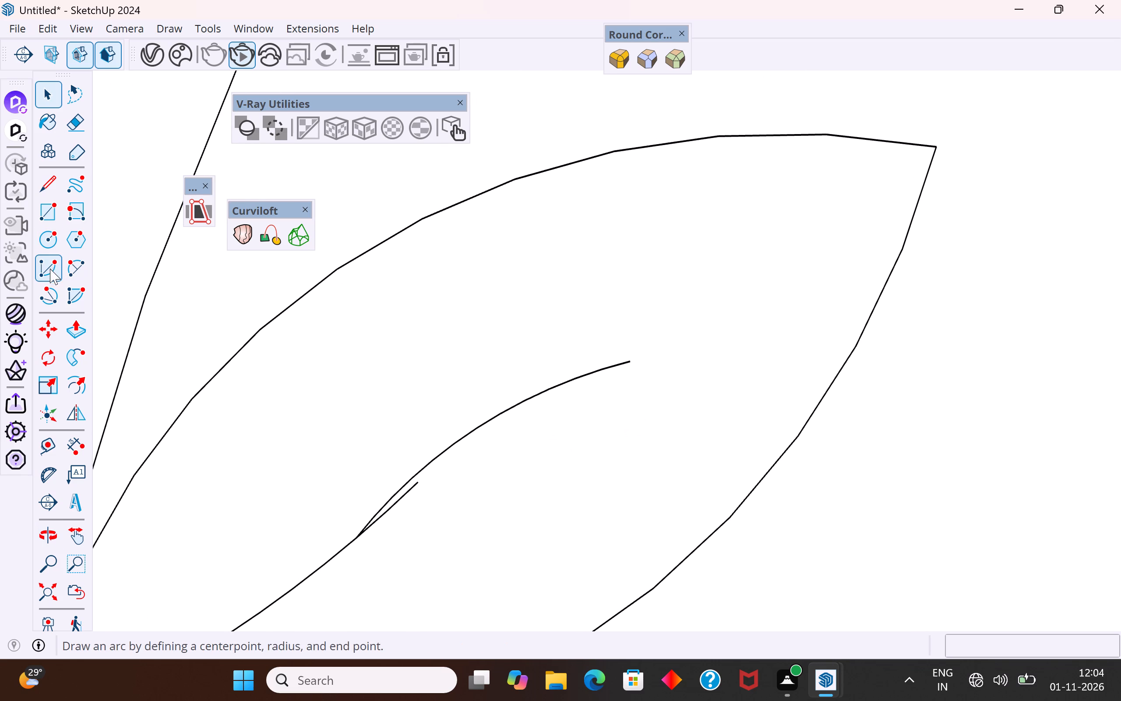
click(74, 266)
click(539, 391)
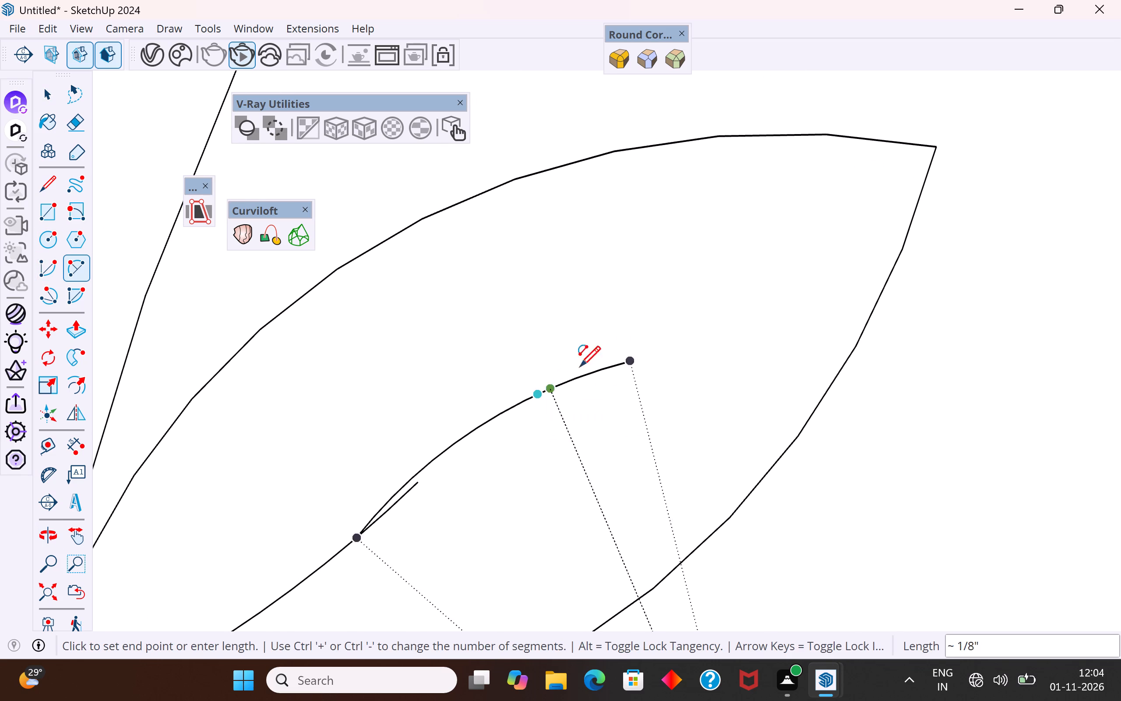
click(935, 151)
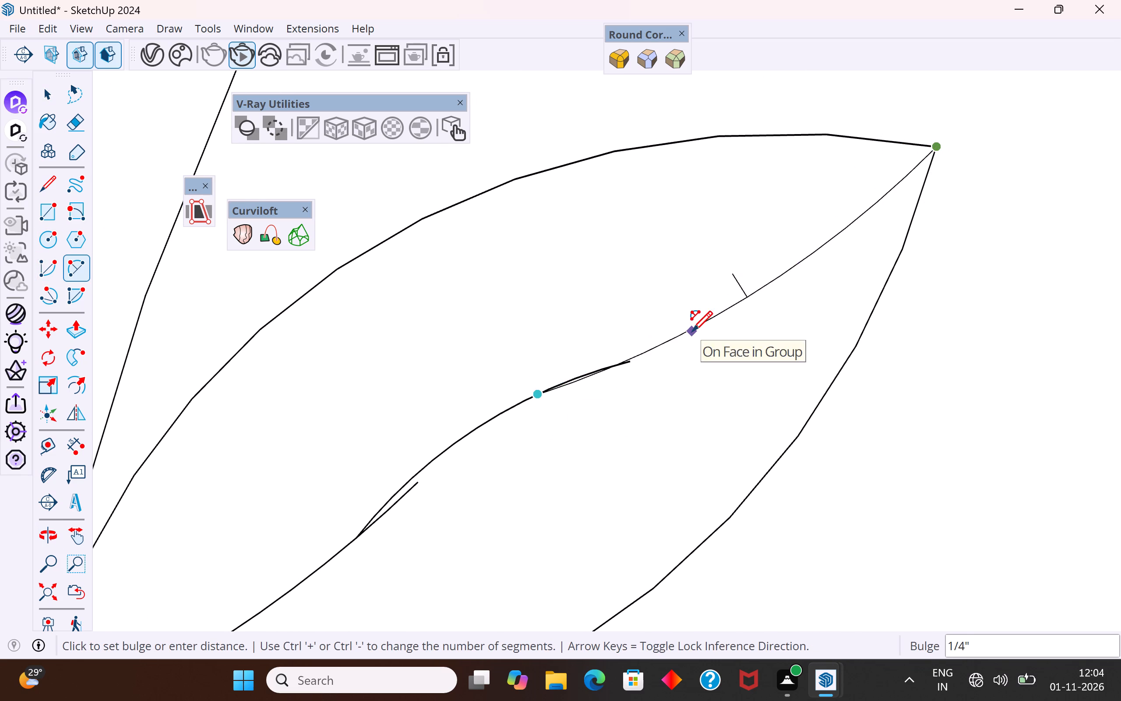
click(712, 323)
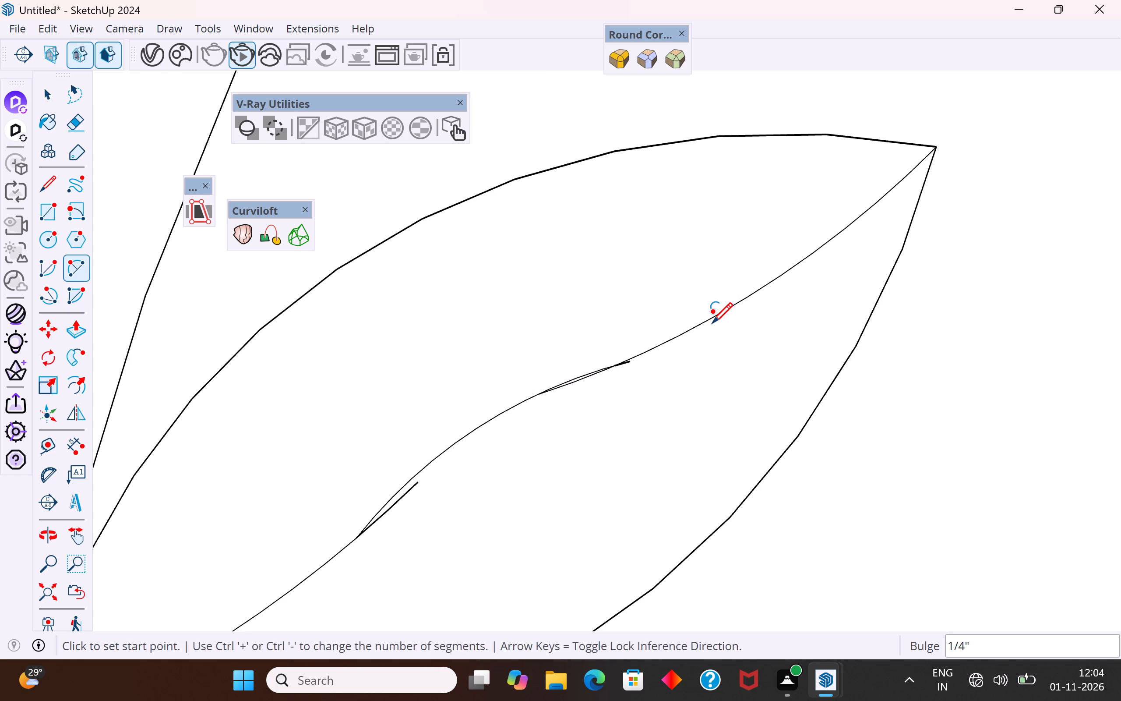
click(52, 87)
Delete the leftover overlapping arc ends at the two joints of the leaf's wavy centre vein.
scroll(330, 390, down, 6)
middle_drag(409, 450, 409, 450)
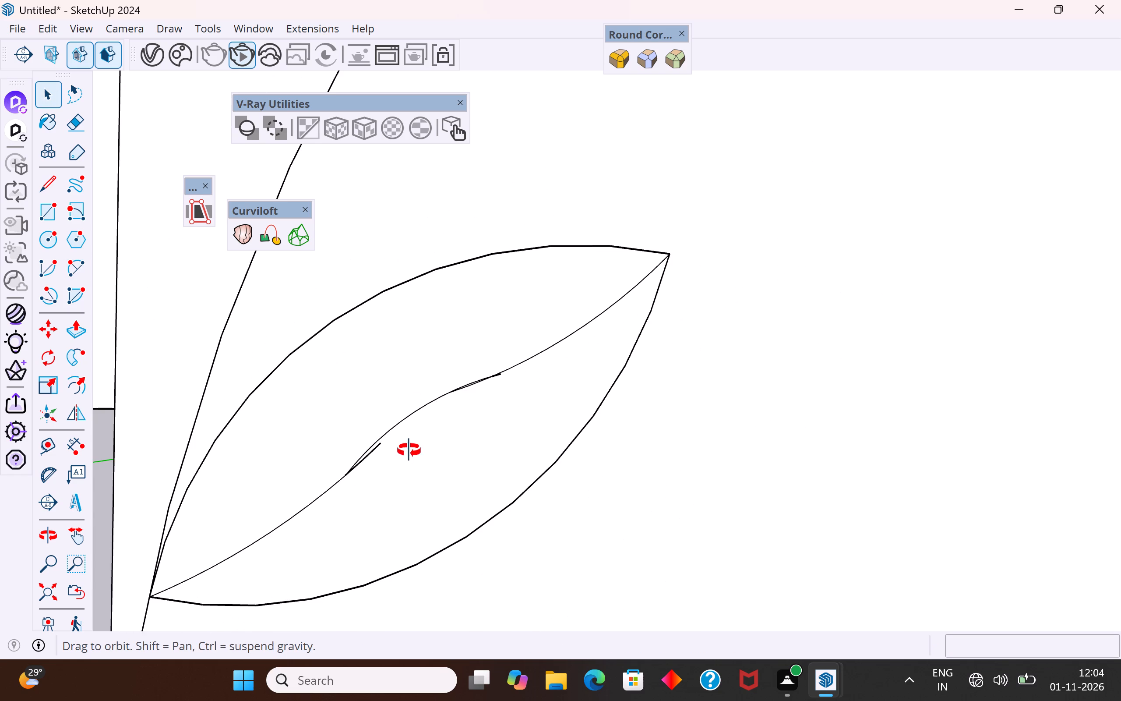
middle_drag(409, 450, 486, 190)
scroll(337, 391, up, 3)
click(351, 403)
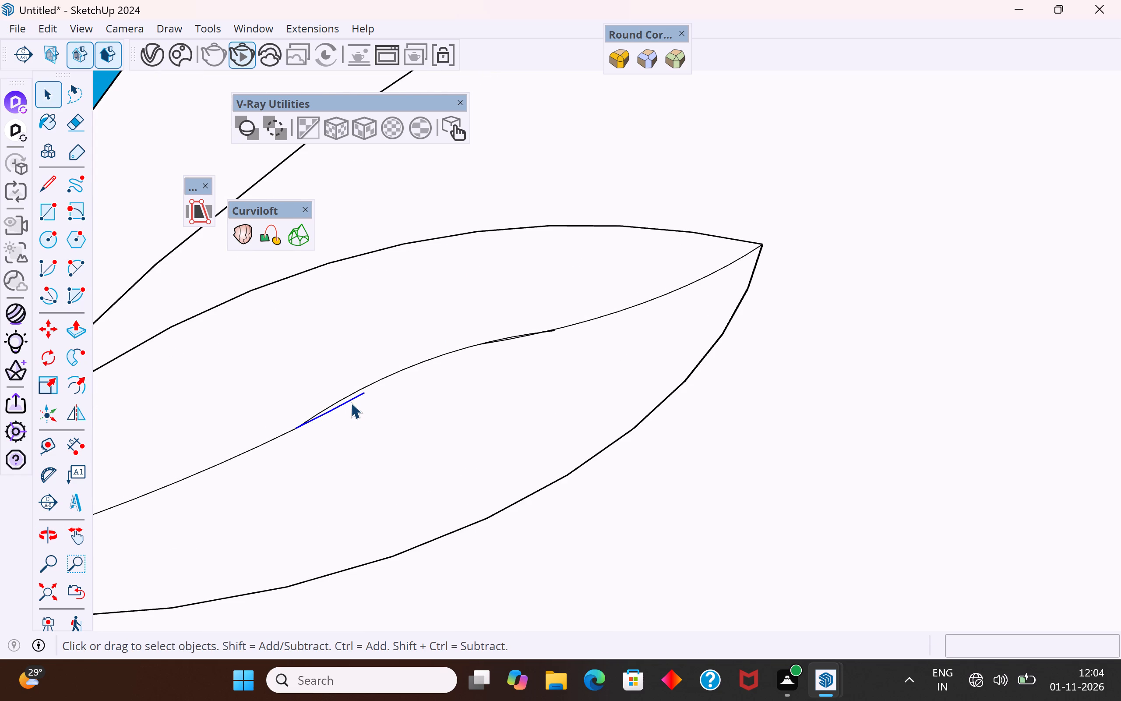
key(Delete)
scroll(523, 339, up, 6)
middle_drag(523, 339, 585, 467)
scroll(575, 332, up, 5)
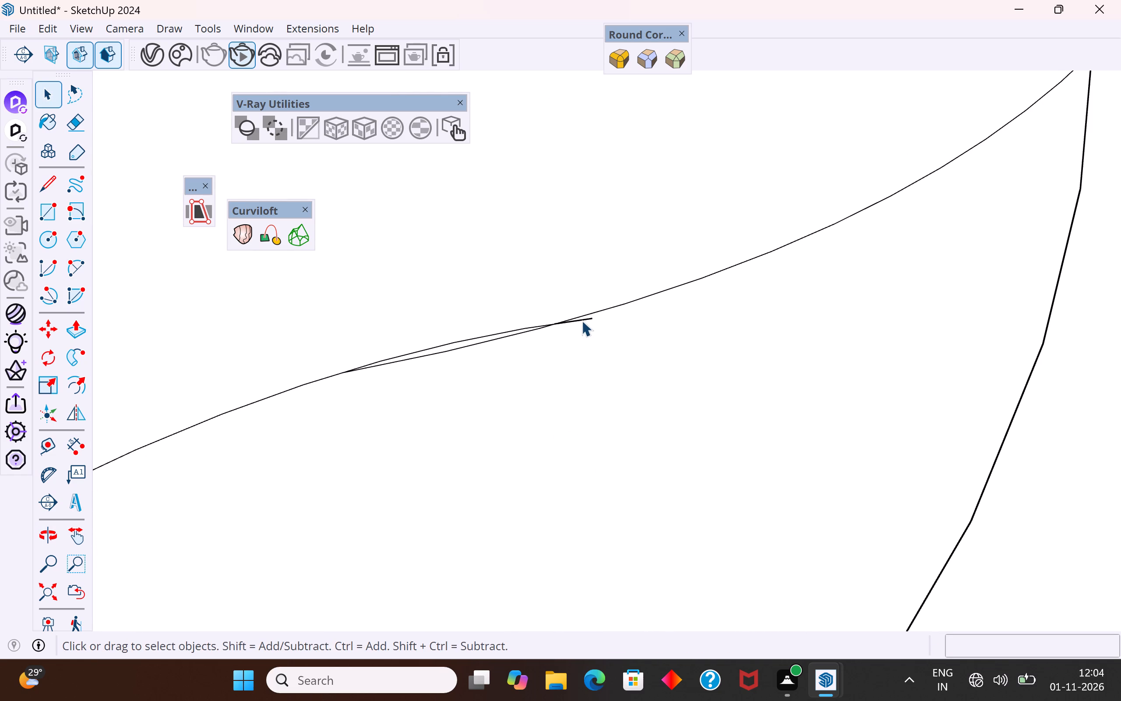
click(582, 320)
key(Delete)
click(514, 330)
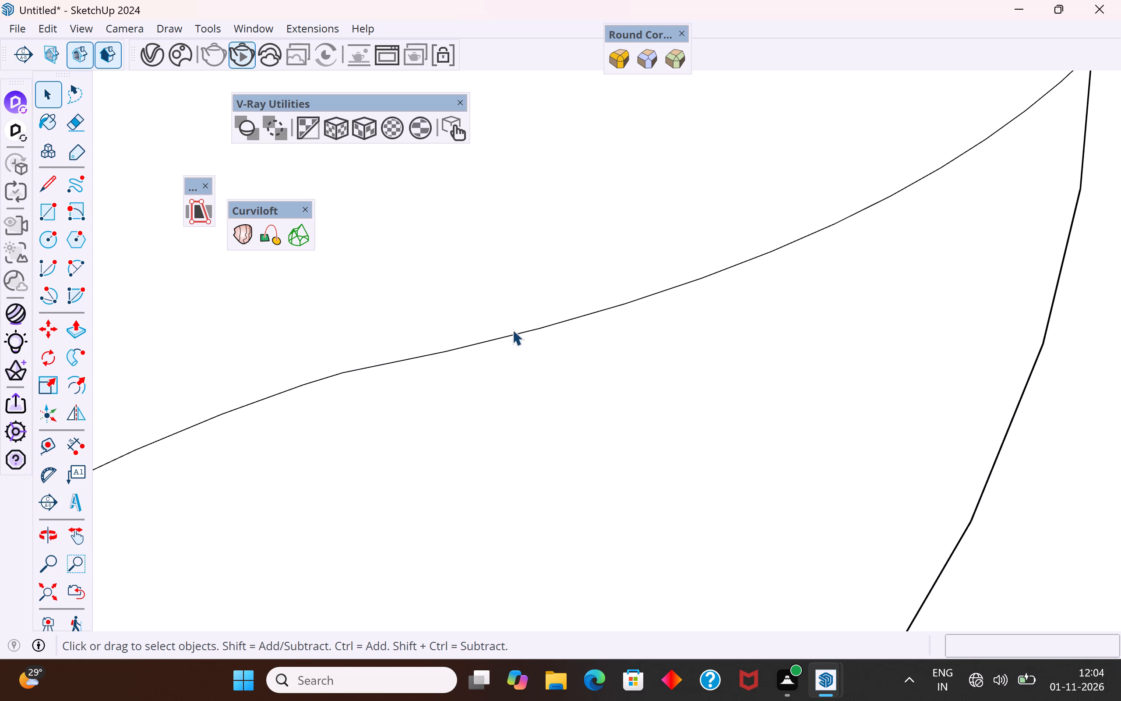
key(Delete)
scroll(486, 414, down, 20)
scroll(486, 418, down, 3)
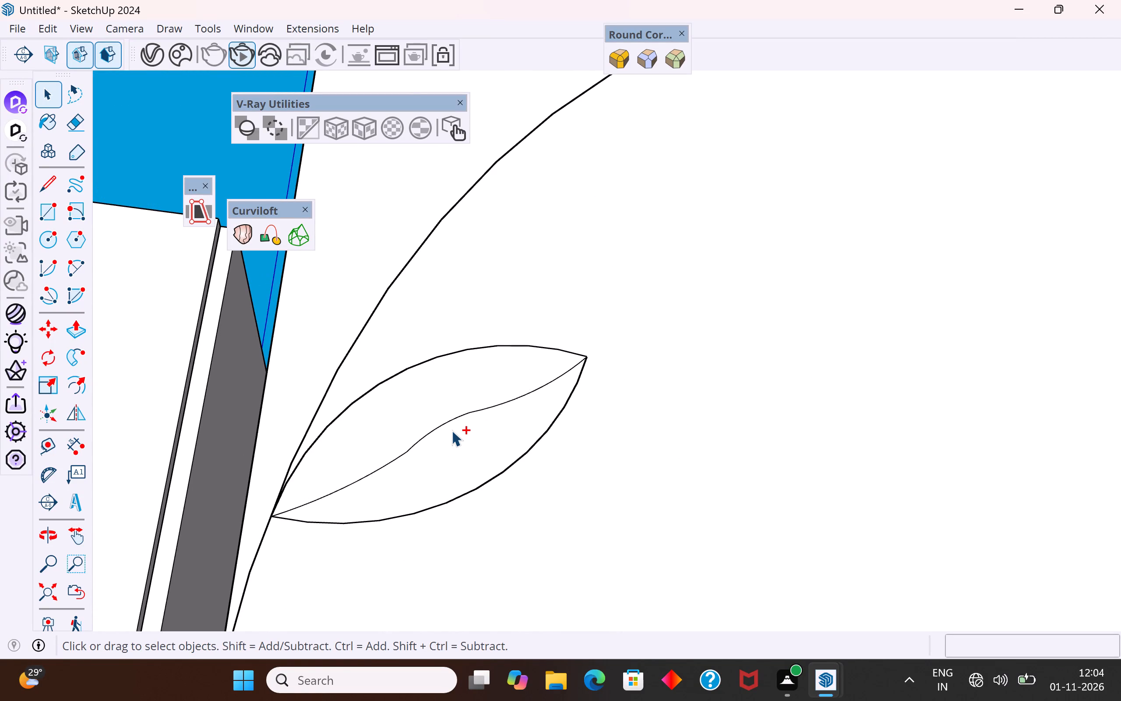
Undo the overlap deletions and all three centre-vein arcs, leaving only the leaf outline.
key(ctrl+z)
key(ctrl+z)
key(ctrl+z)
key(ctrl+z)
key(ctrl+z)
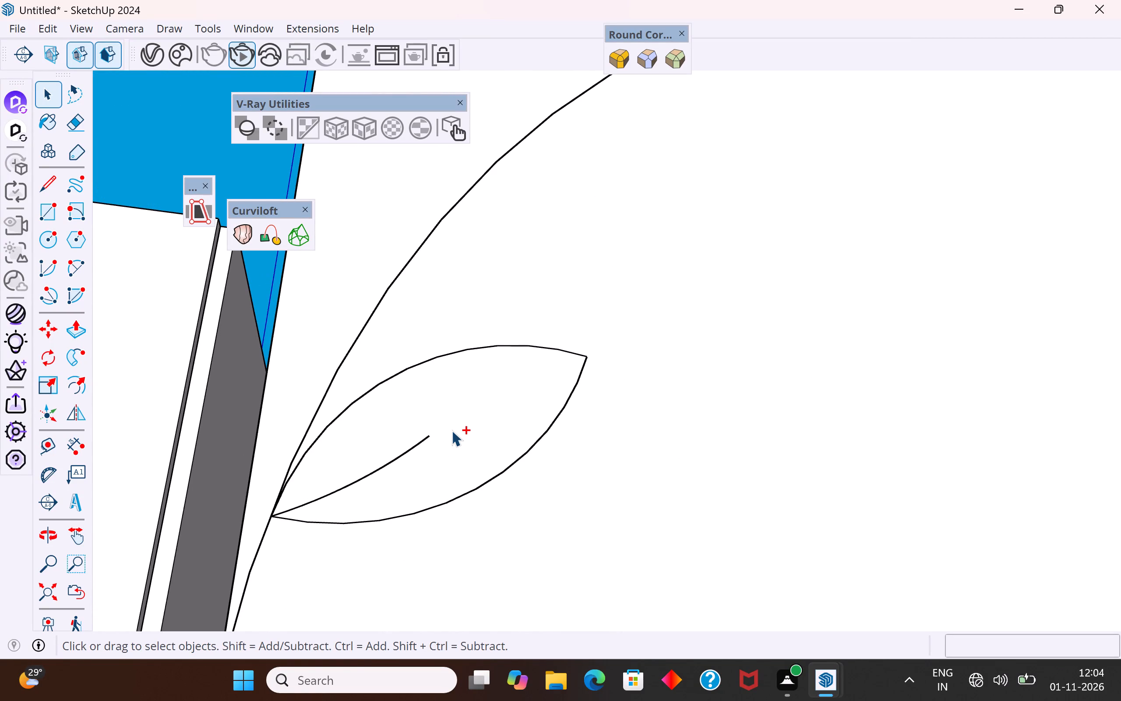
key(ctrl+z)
Draw a centre-vein arc from the leaf's base toward its middle, bulging downward about 1/4".
click(76, 271)
scroll(300, 522, up, 3)
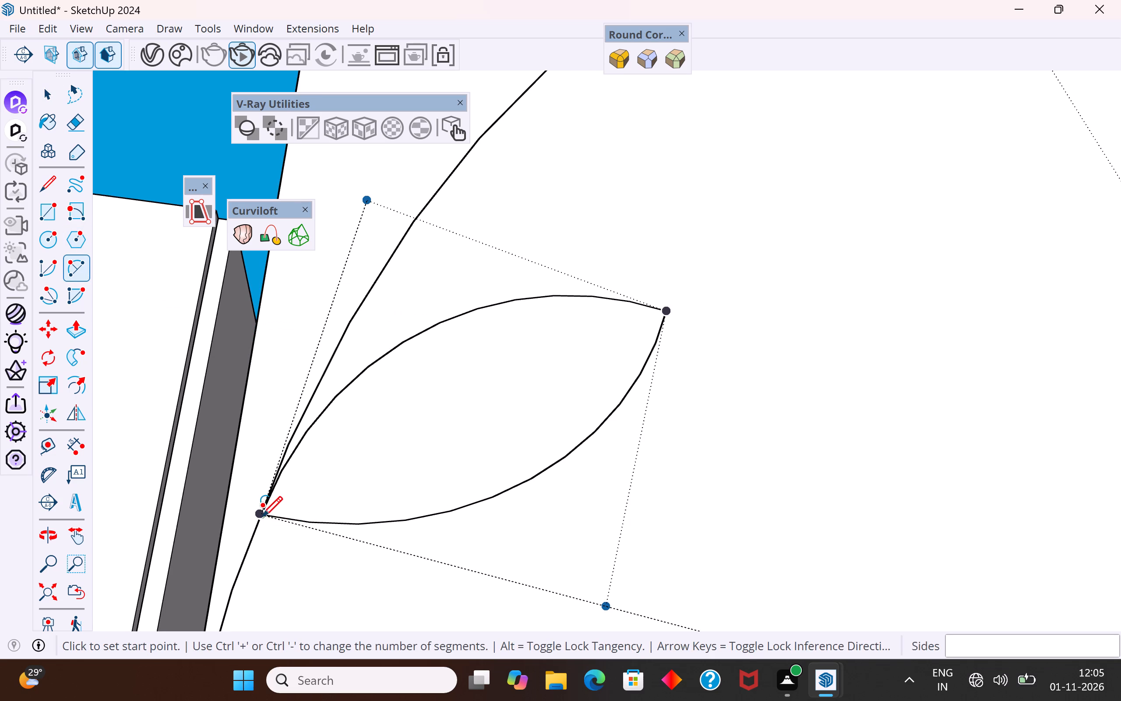
click(263, 513)
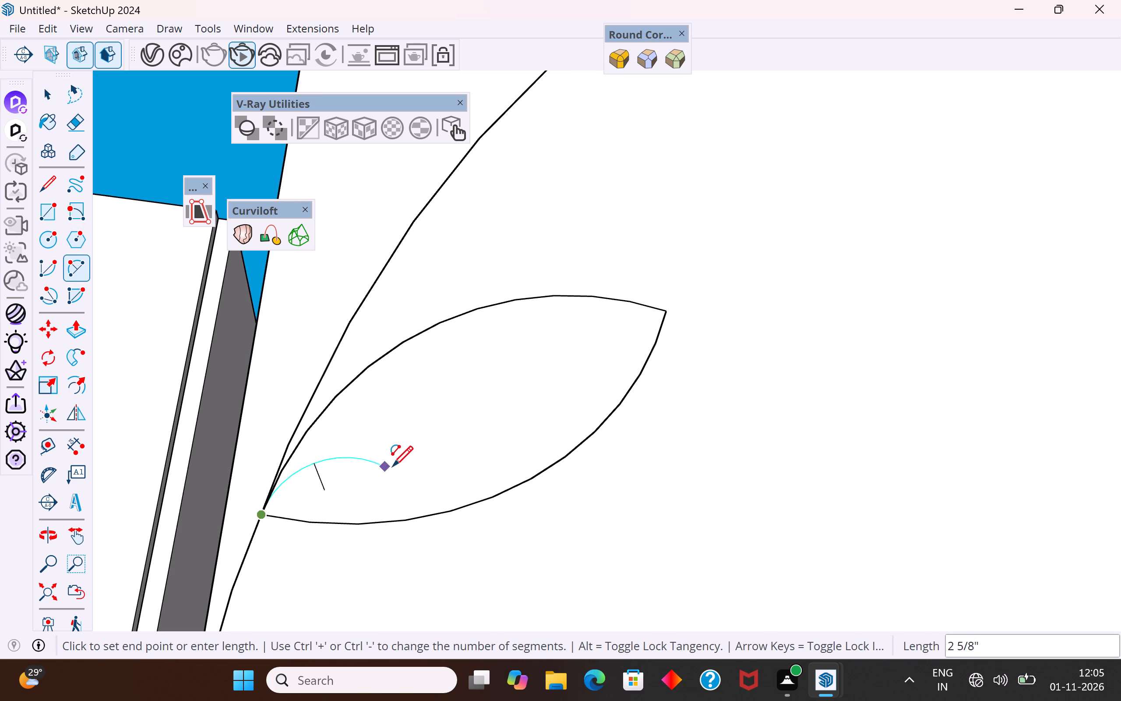
click(396, 457)
scroll(352, 492, up, 10)
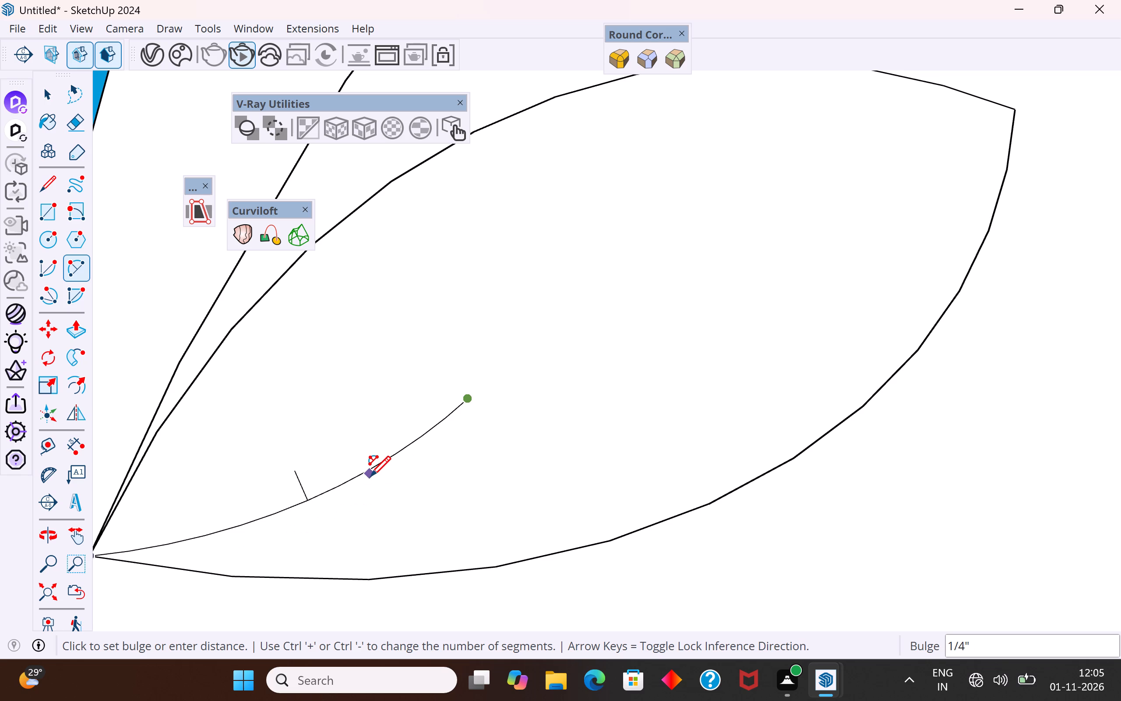
click(377, 477)
Draw a second vein arc bulging upward about 3/16", starting on the first arc before its end and continuing toward the leaf tip.
click(387, 467)
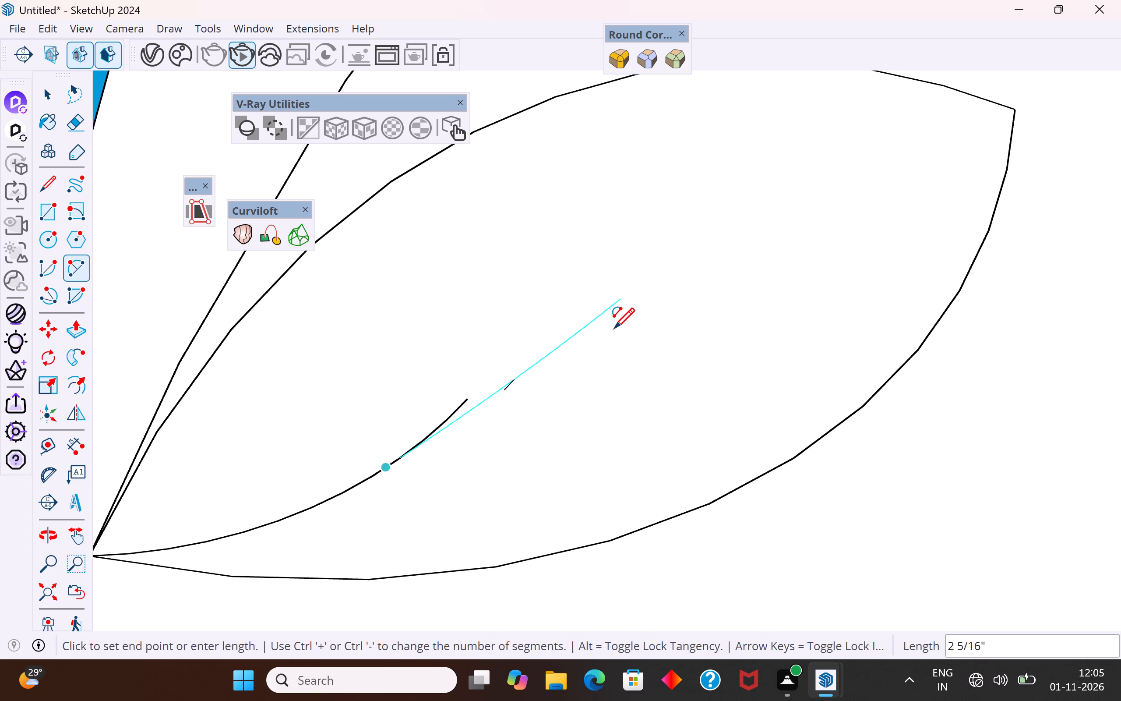
click(614, 328)
scroll(488, 346, up, 1)
middle_drag(488, 345, 516, 158)
scroll(496, 365, up, 6)
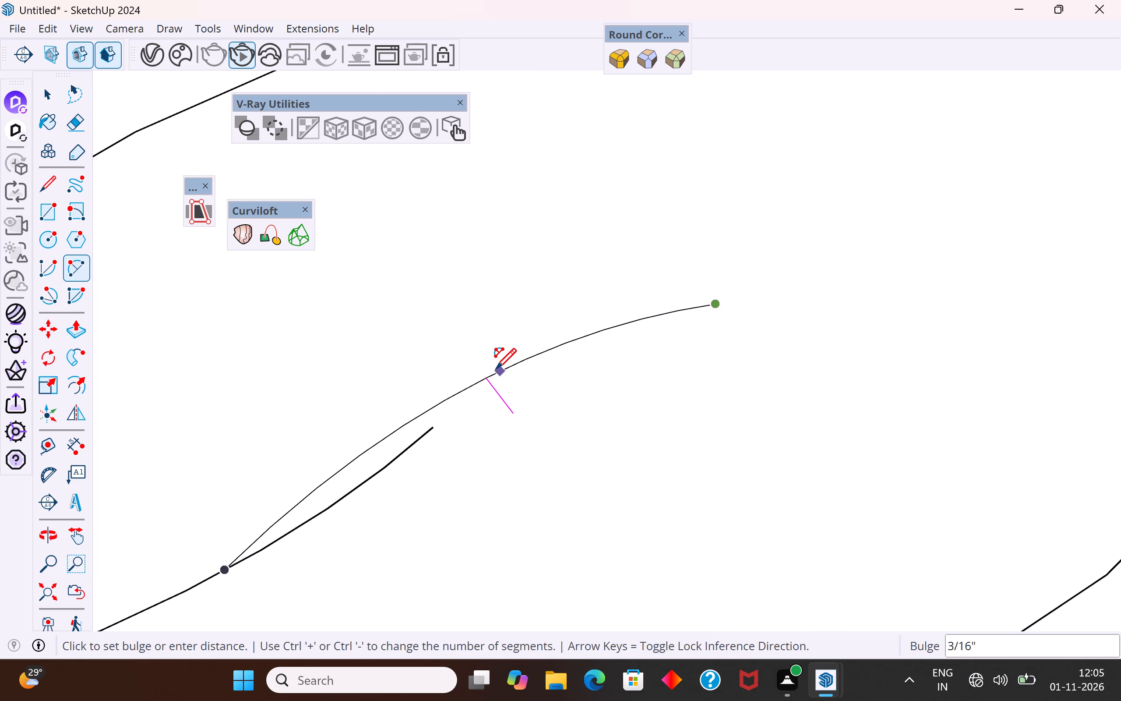
scroll(500, 383, up, 3)
click(500, 383)
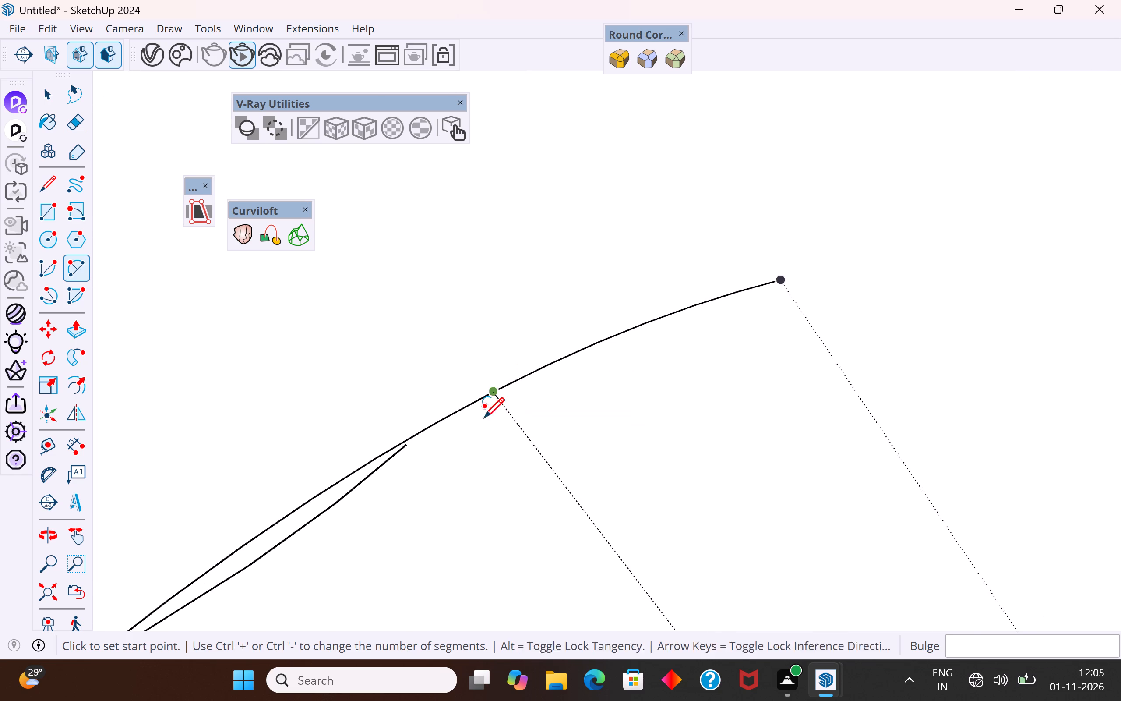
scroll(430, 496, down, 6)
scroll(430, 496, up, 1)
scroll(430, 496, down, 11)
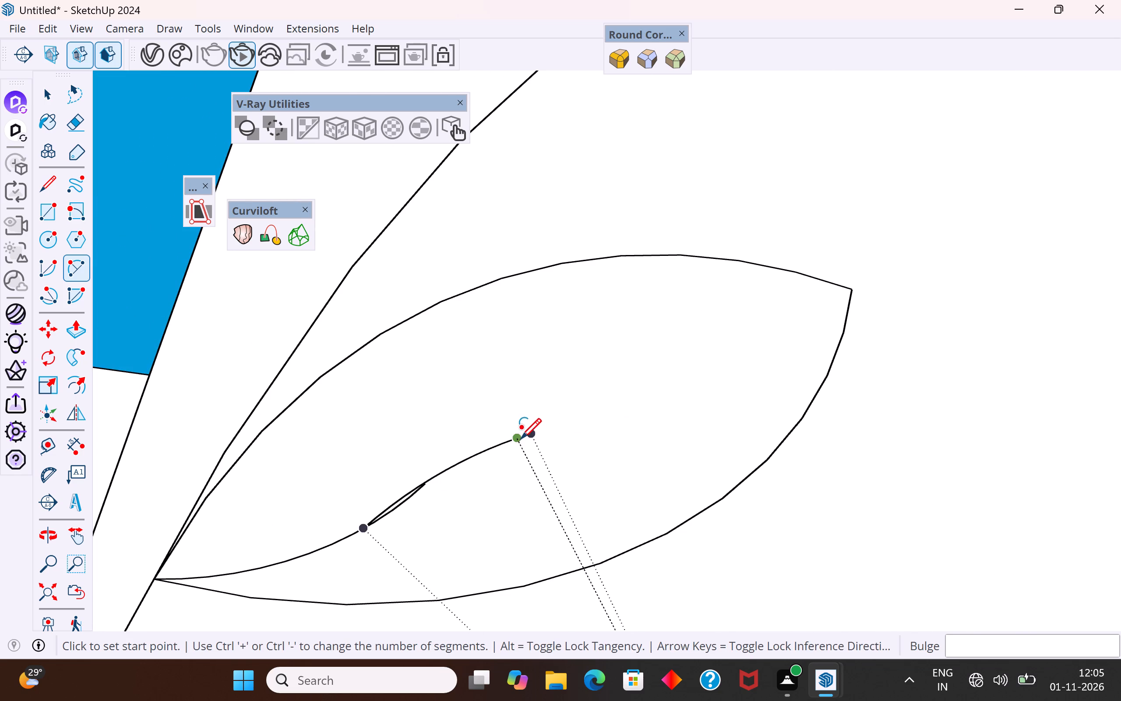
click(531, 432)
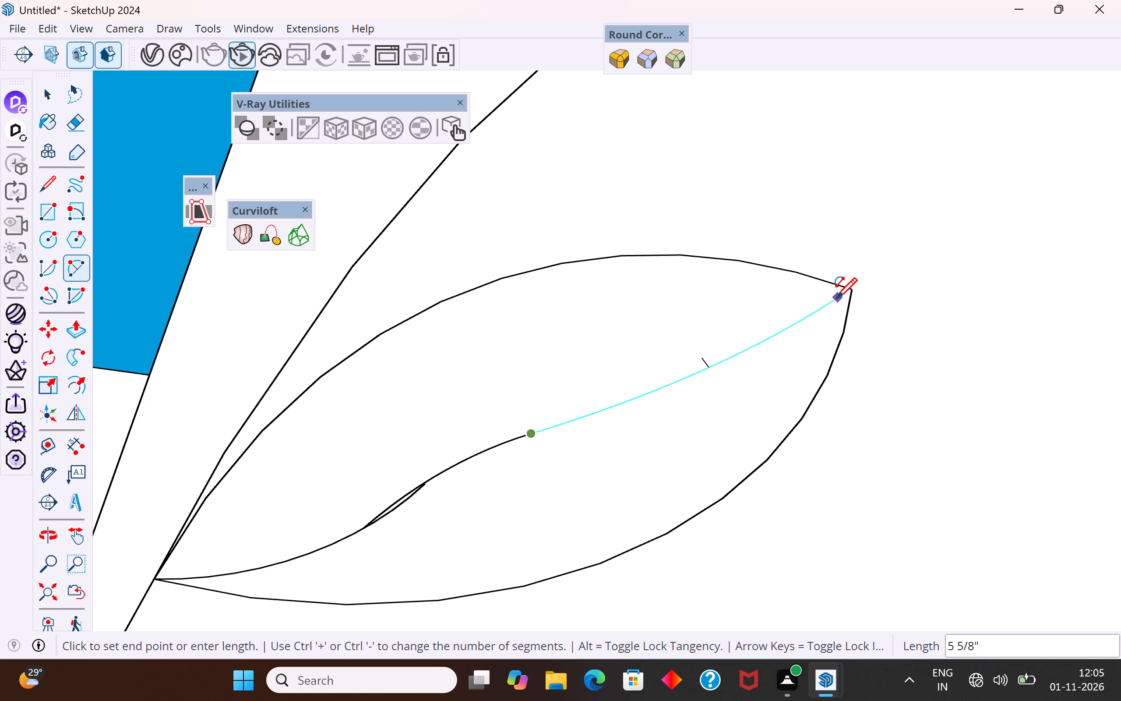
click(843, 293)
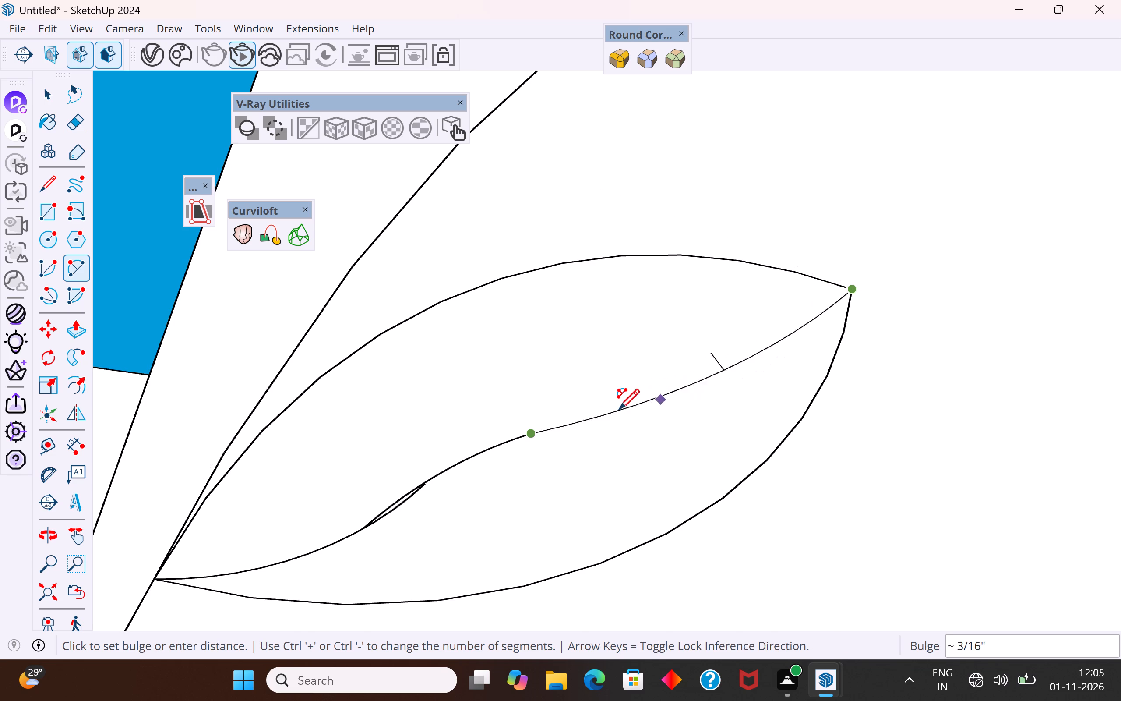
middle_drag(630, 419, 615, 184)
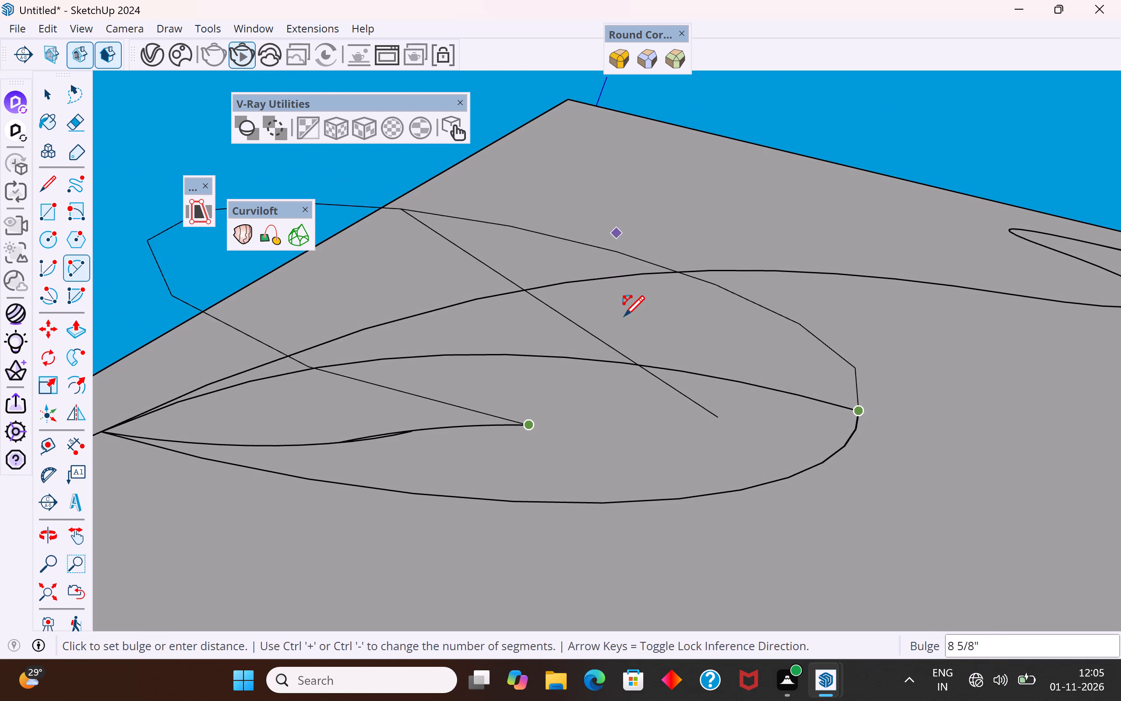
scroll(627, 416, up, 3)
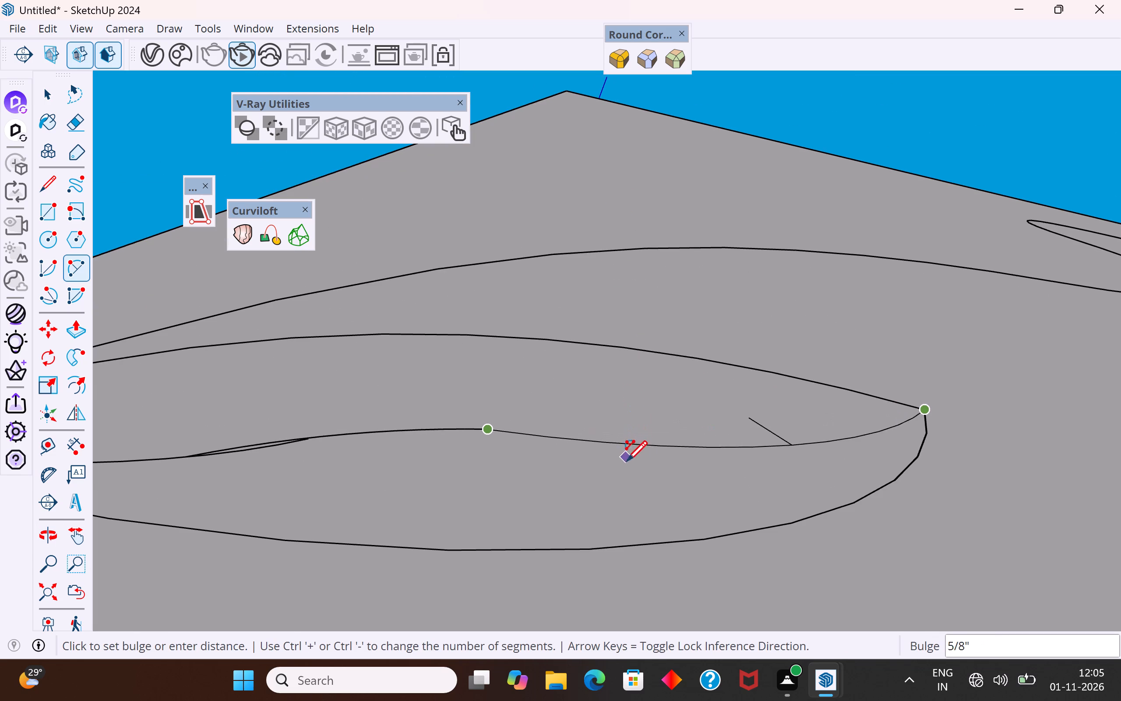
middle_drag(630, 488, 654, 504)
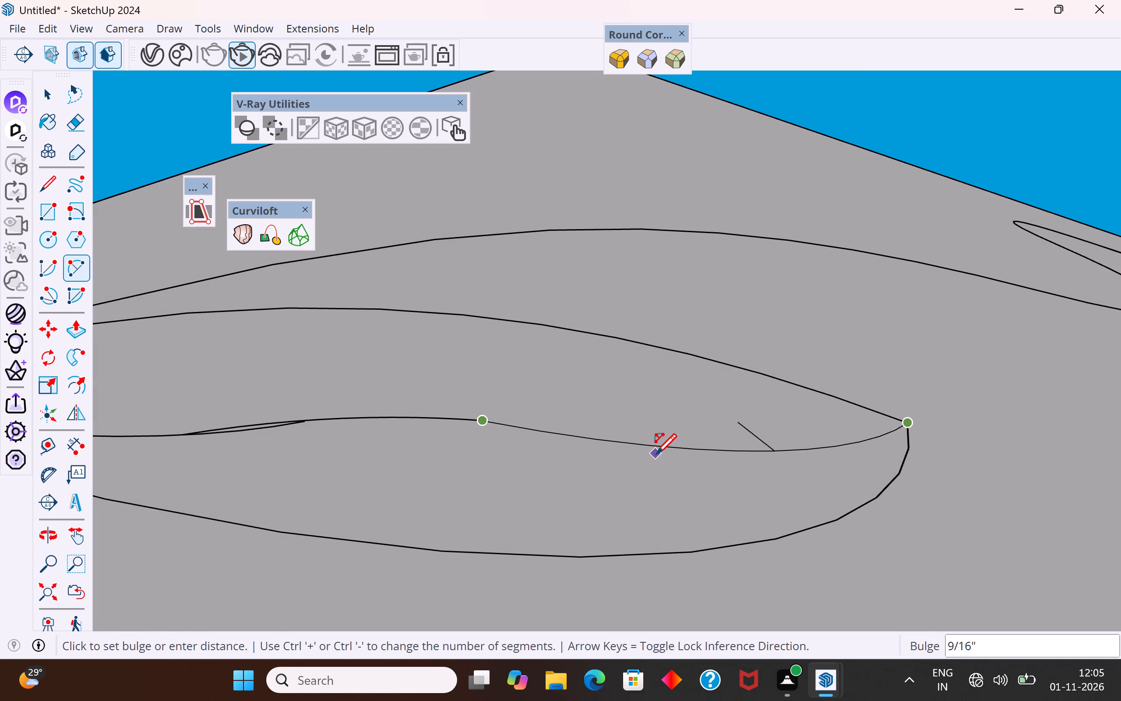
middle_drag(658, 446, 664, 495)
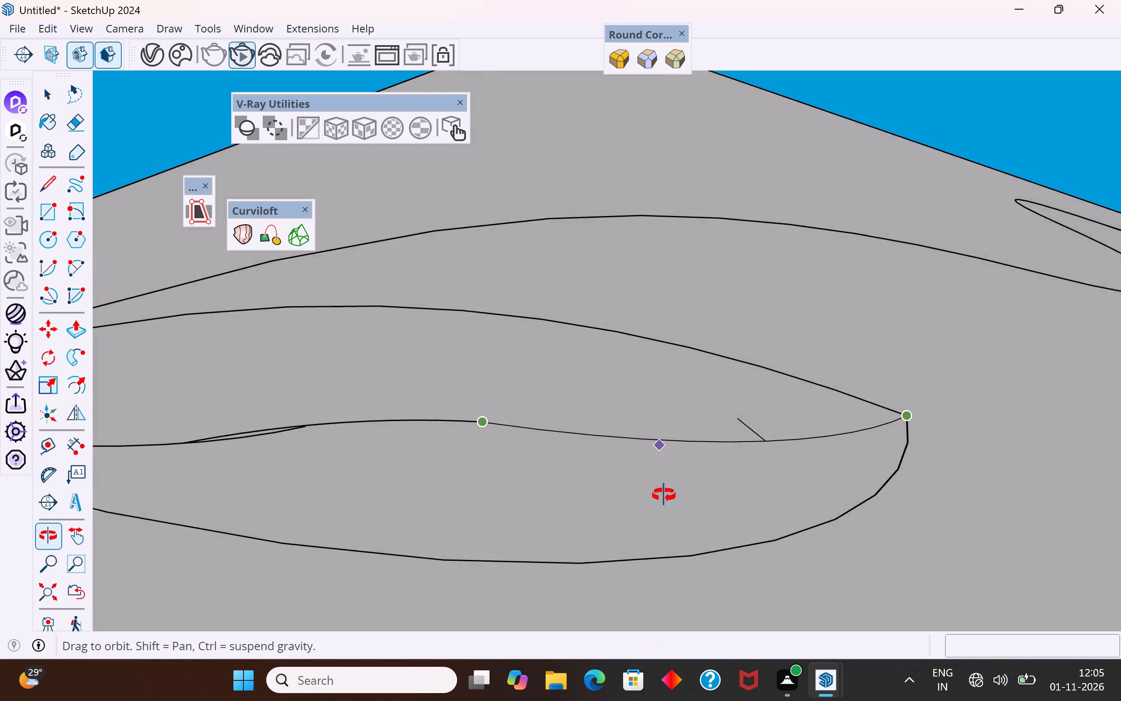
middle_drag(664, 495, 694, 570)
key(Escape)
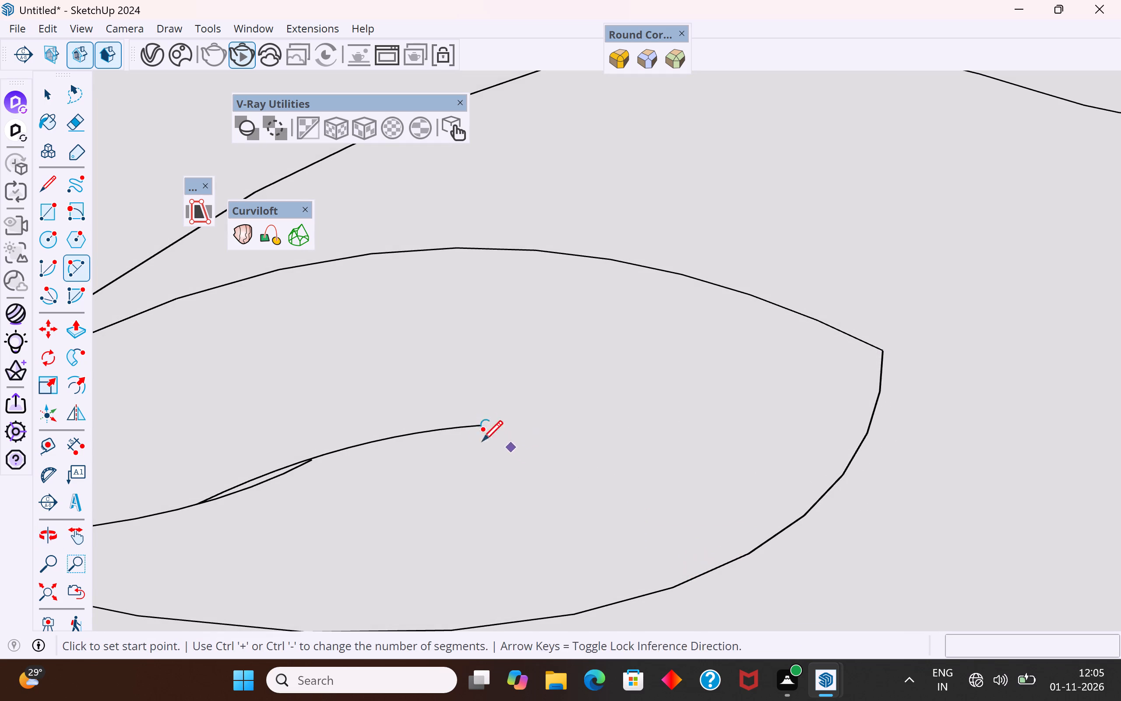
Draw a third centre-vein arc bulging upward about 1/8", starting on the second arc just before its end and heading toward the leaf tip.
click(448, 424)
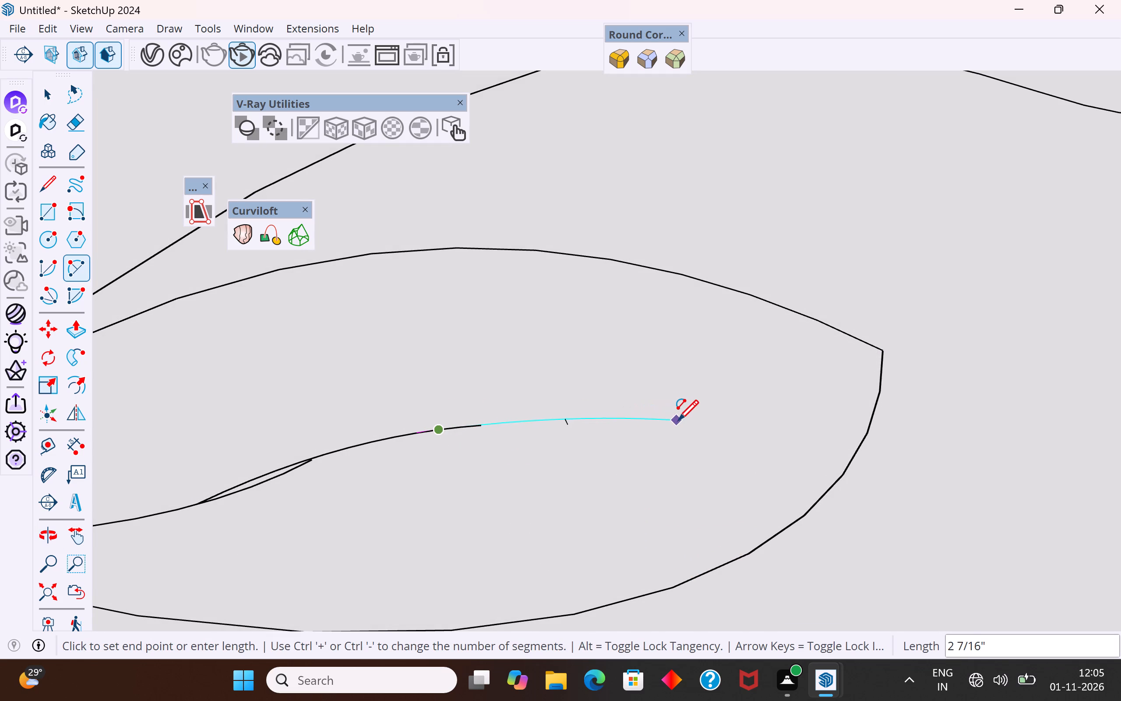
click(710, 413)
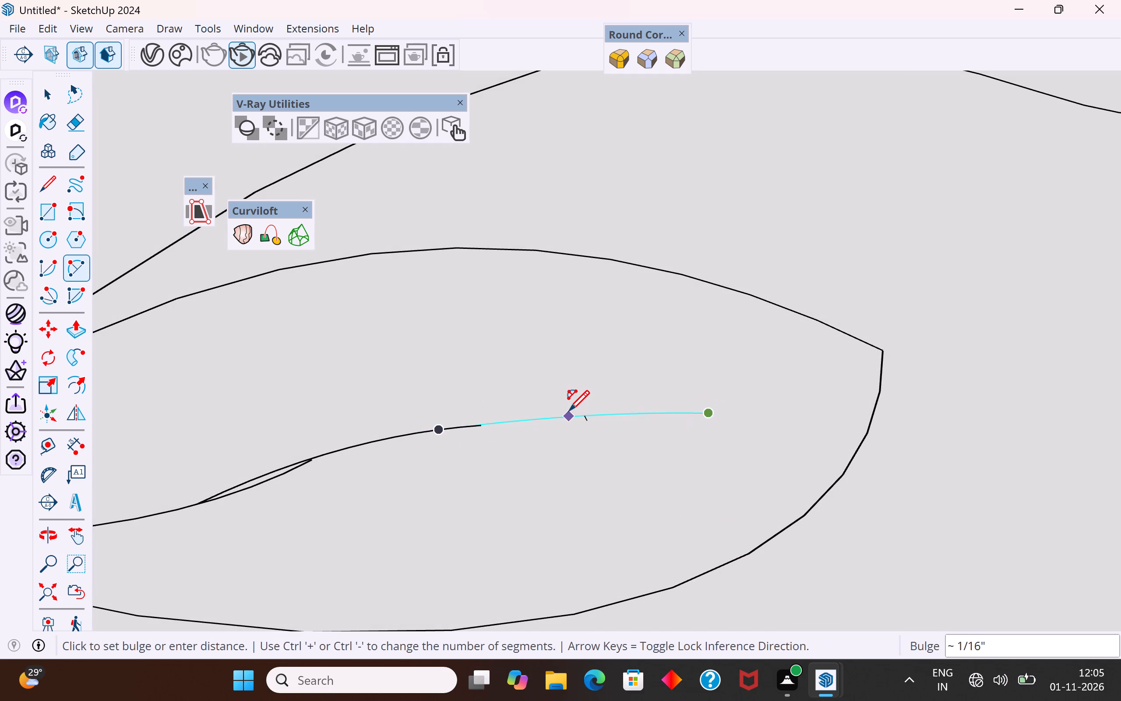
scroll(561, 405, up, 9)
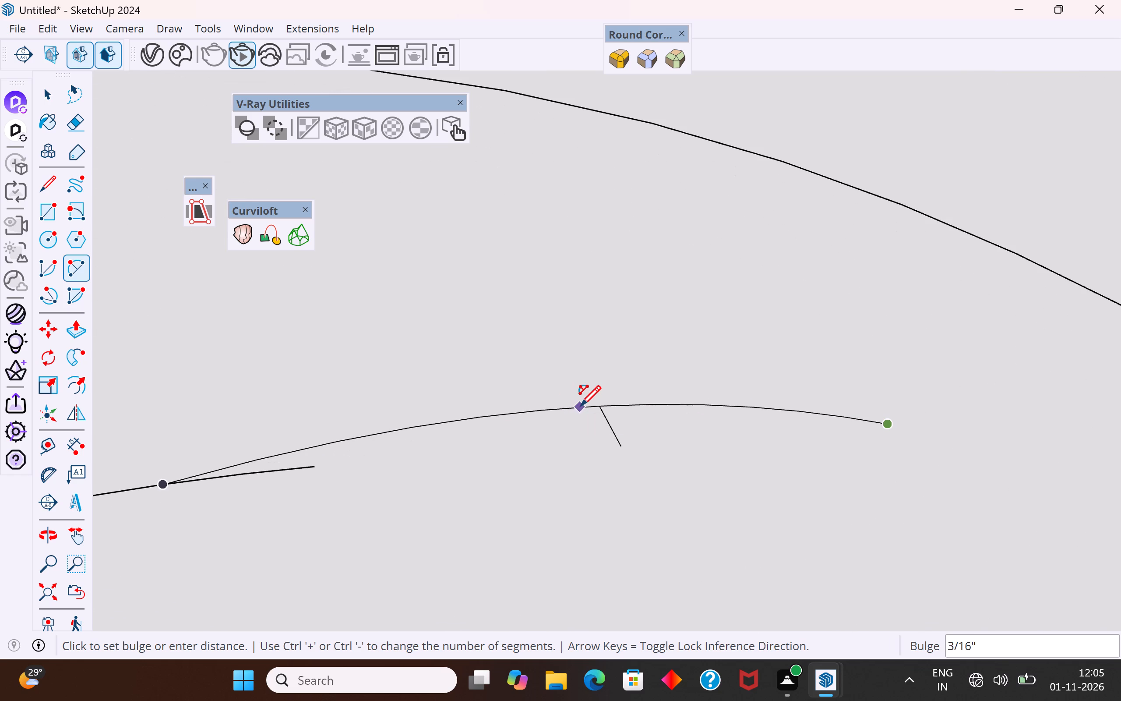
click(607, 421)
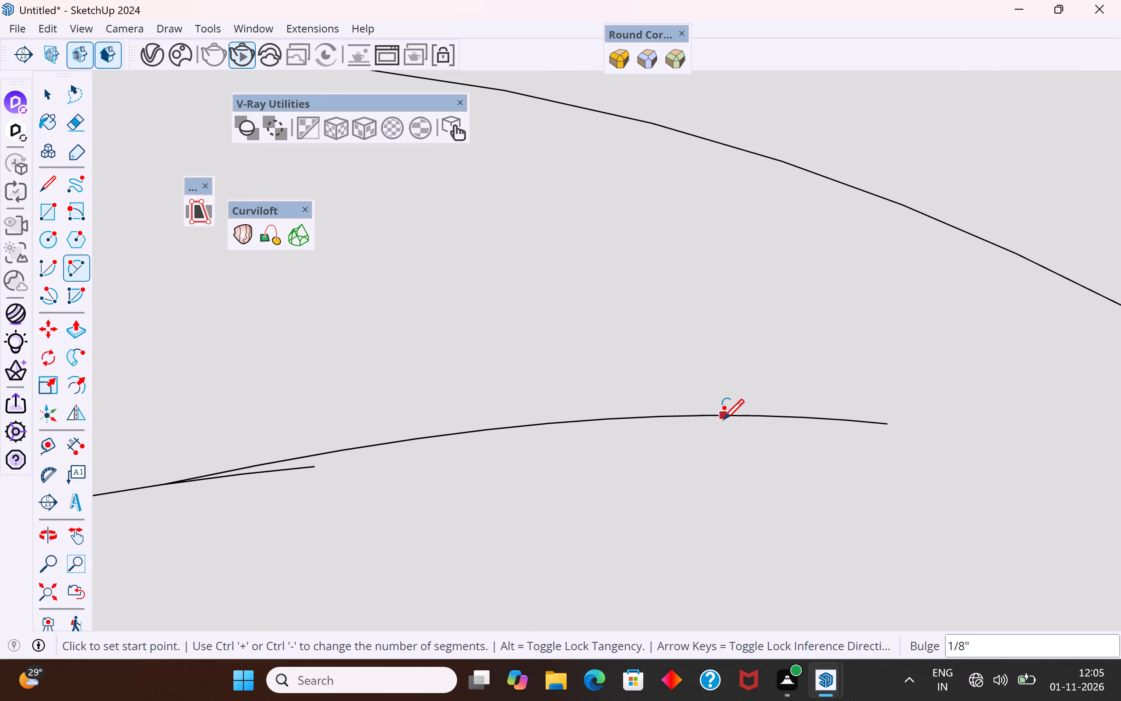
Draw the final centre-vein arc from partway along the third arc to the leaf tip, bulging downward about 3/8".
scroll(542, 445, down, 10)
click(609, 430)
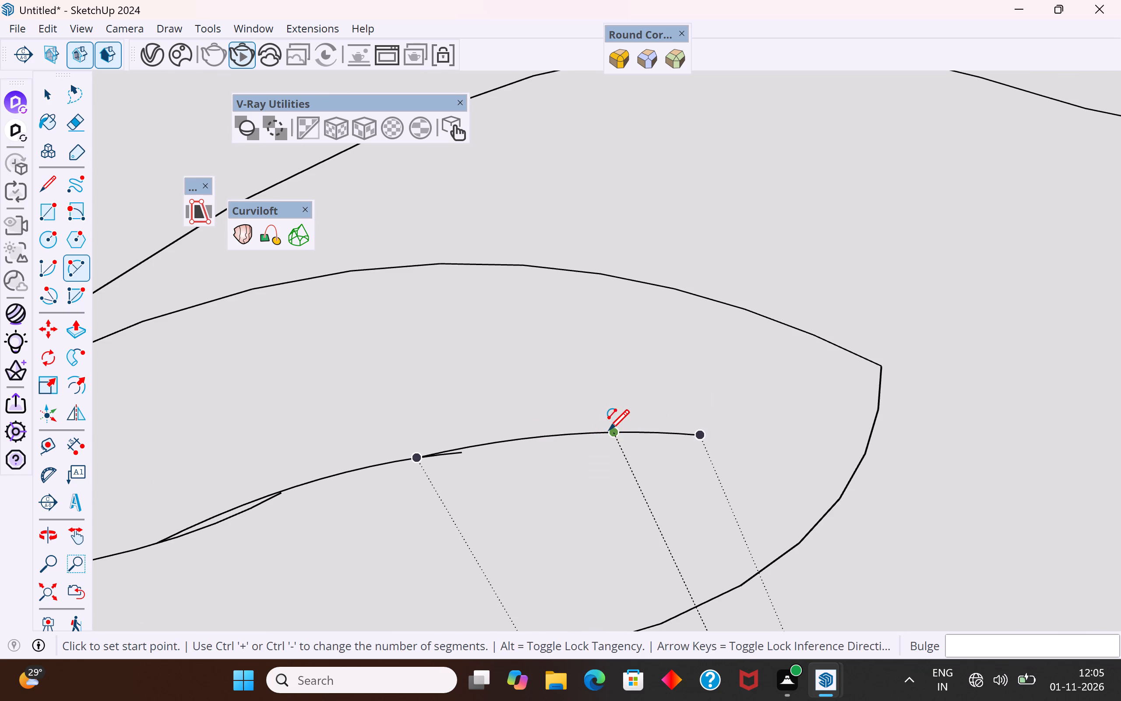
click(878, 368)
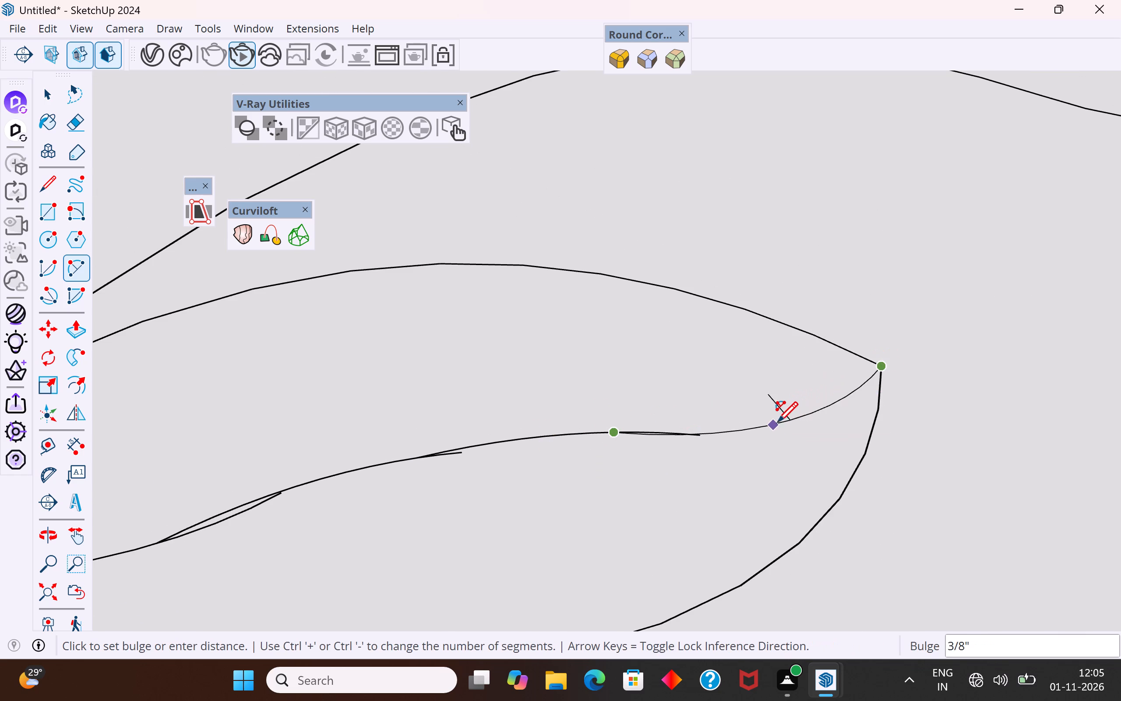
click(777, 420)
Erase the leftover overlapping arc ends at the three joints of the leaf's centre vein.
click(53, 94)
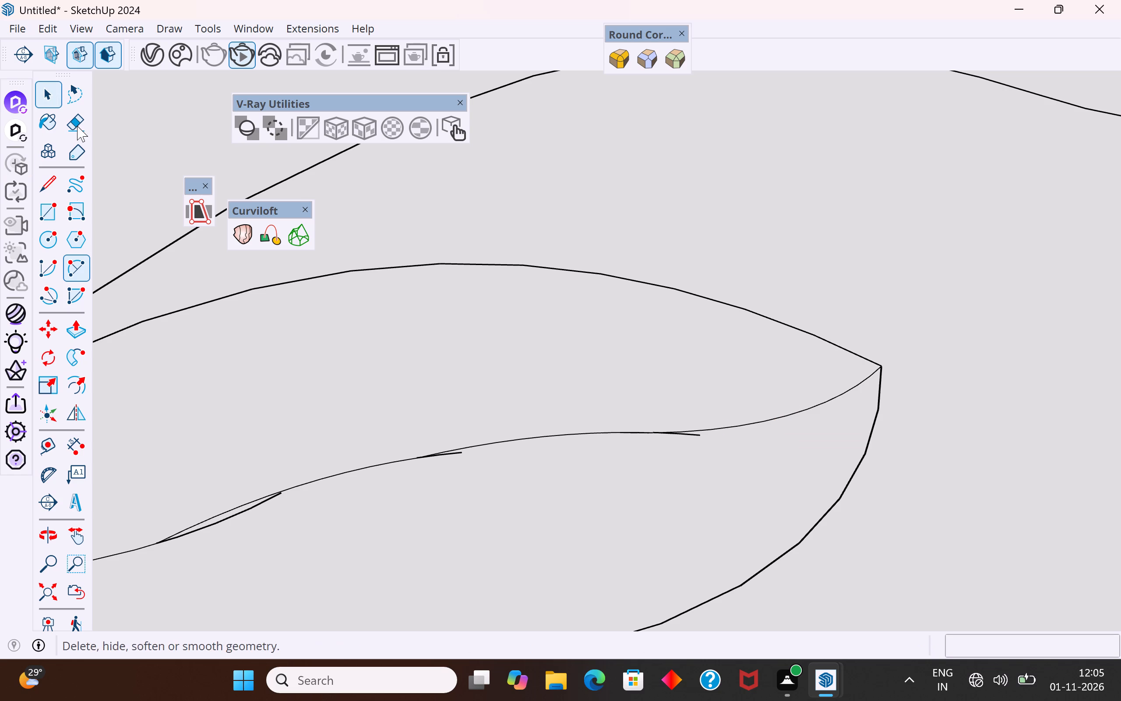
click(78, 125)
scroll(581, 411, up, 10)
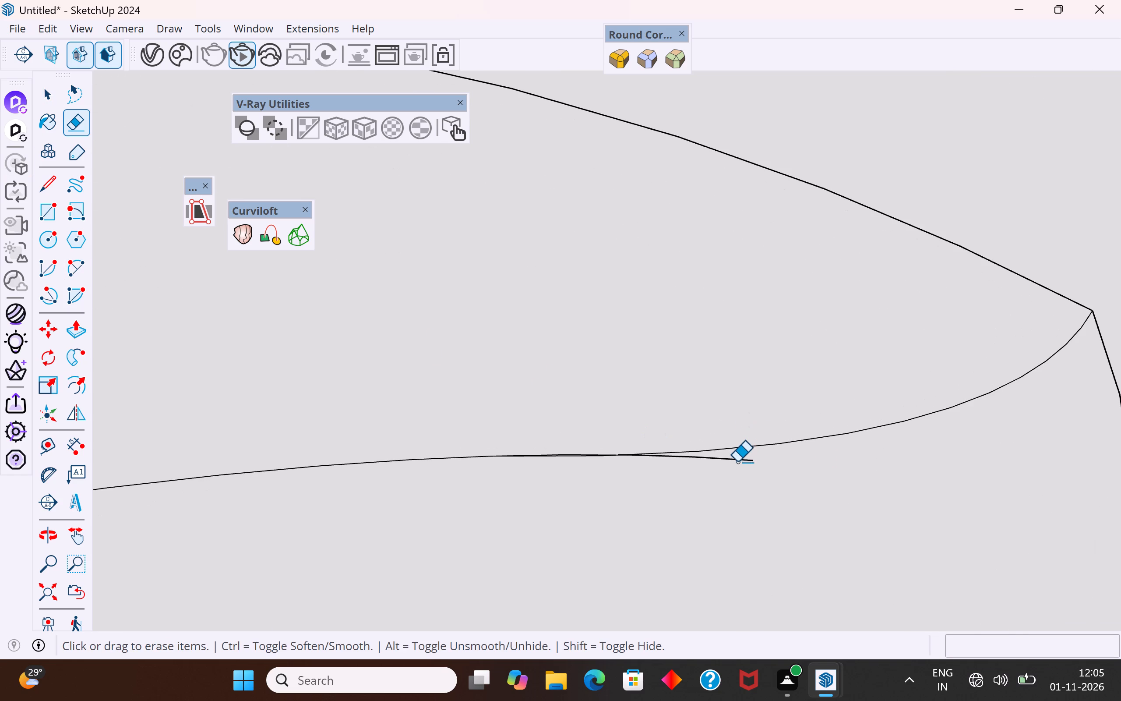
click(737, 459)
scroll(785, 478, down, 6)
scroll(687, 460, up, 9)
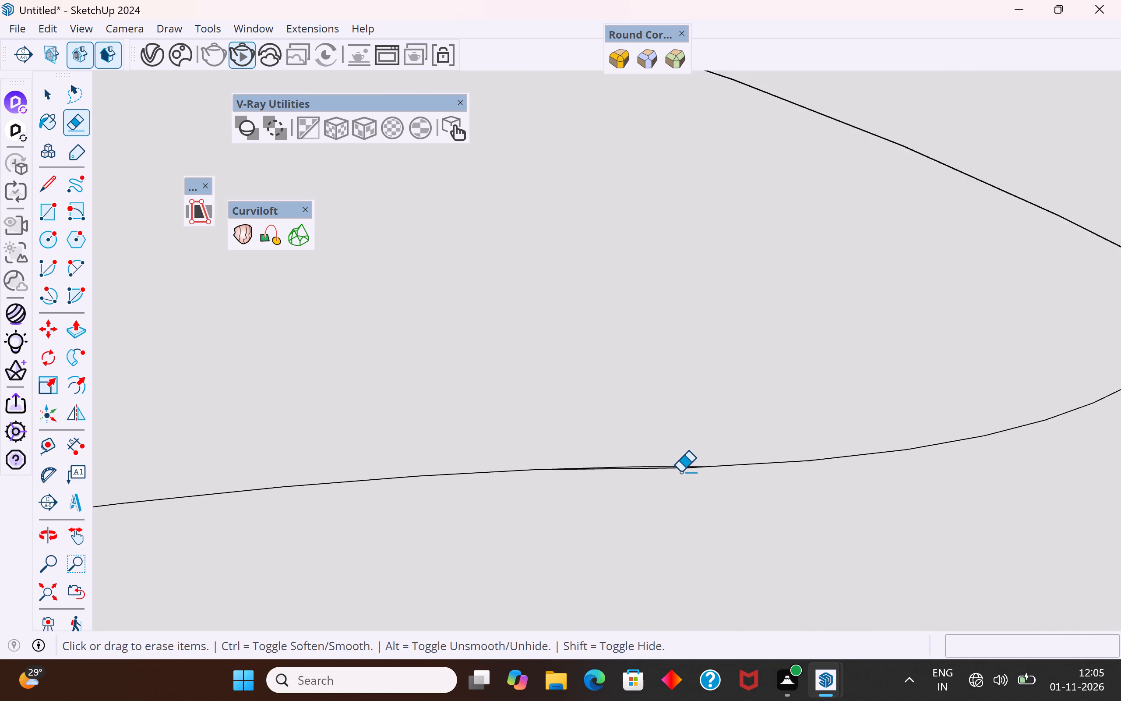
scroll(680, 472, up, 4)
middle_drag(692, 471, 706, 588)
scroll(687, 460, up, 11)
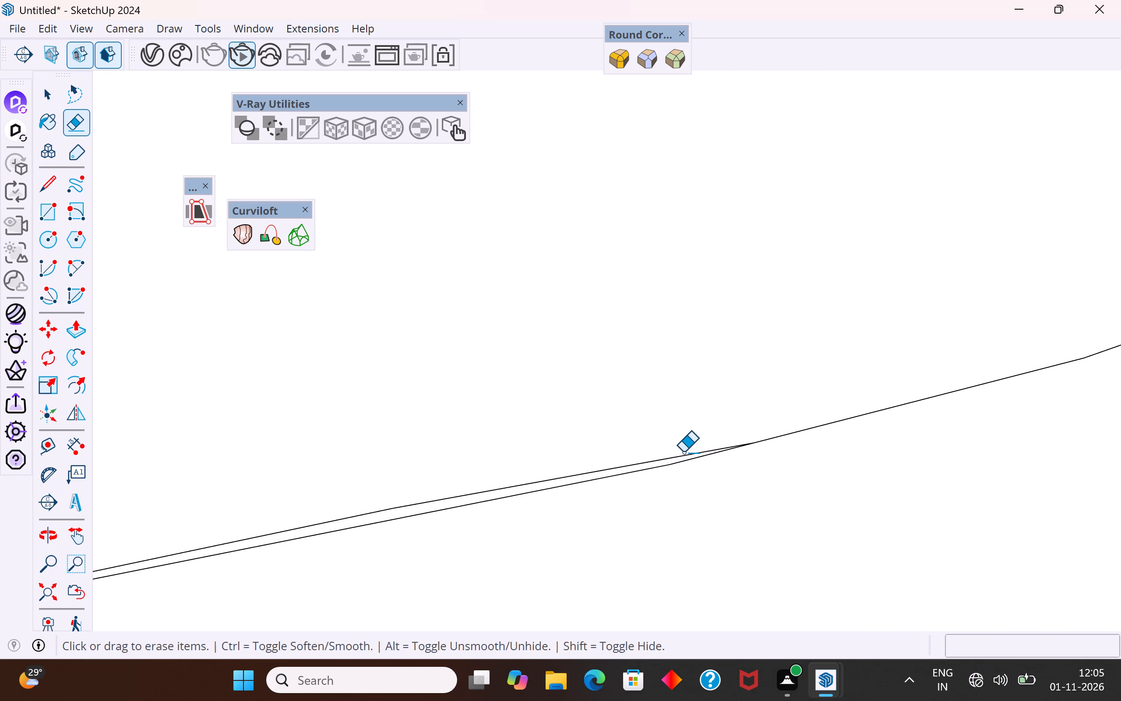
click(683, 452)
scroll(691, 465, down, 20)
scroll(691, 465, down, 6)
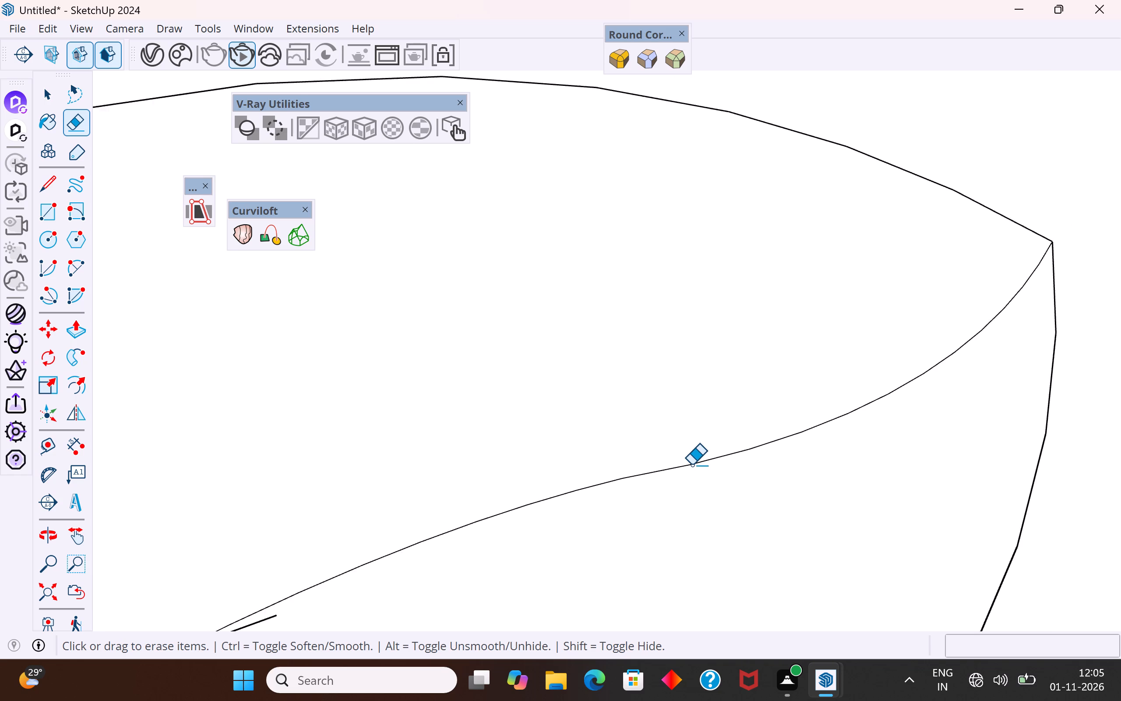
scroll(691, 465, down, 9)
scroll(607, 534, up, 8)
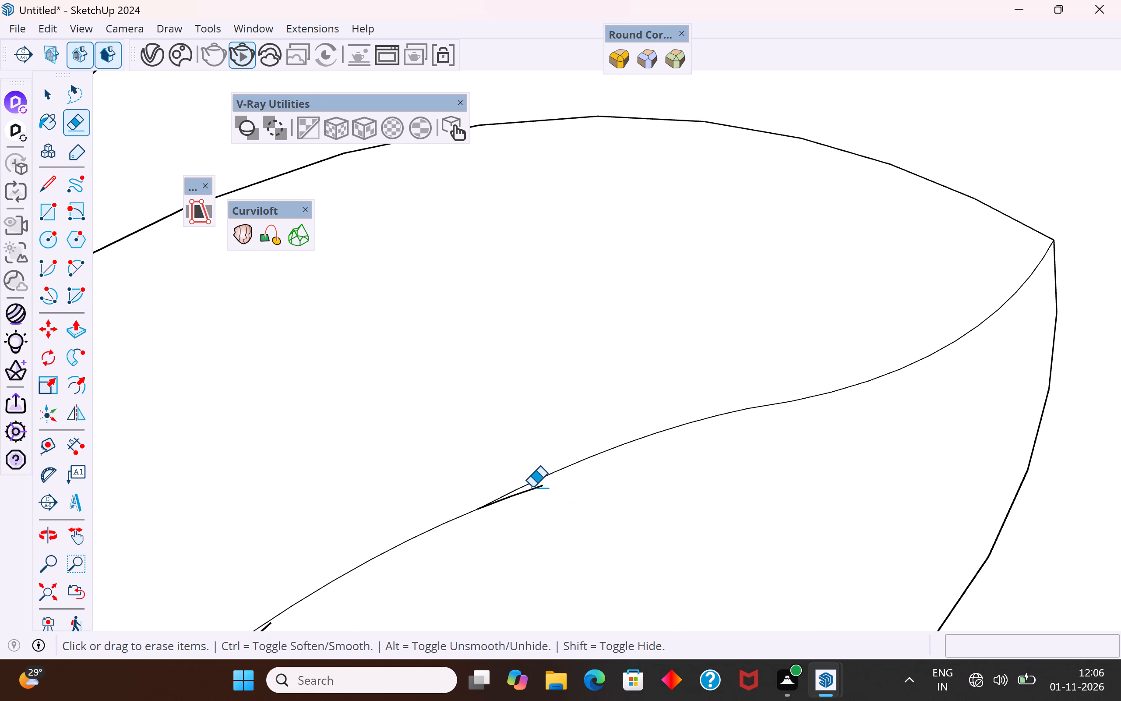
click(532, 487)
scroll(714, 388, down, 4)
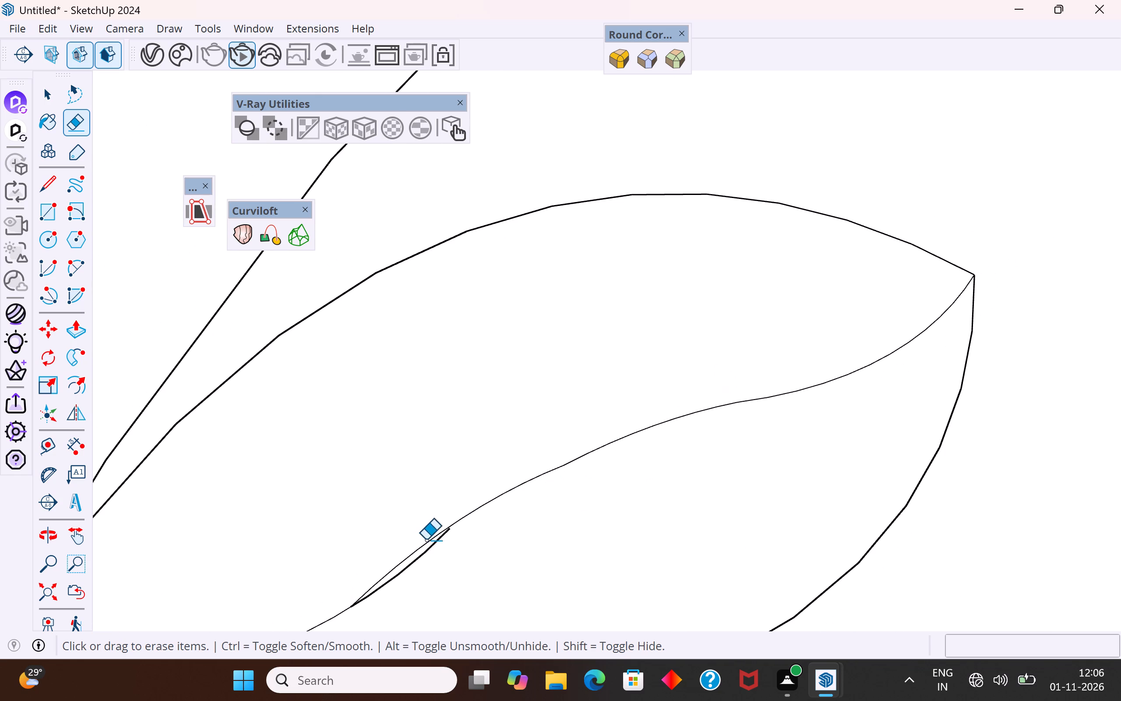
click(418, 555)
scroll(666, 366, down, 6)
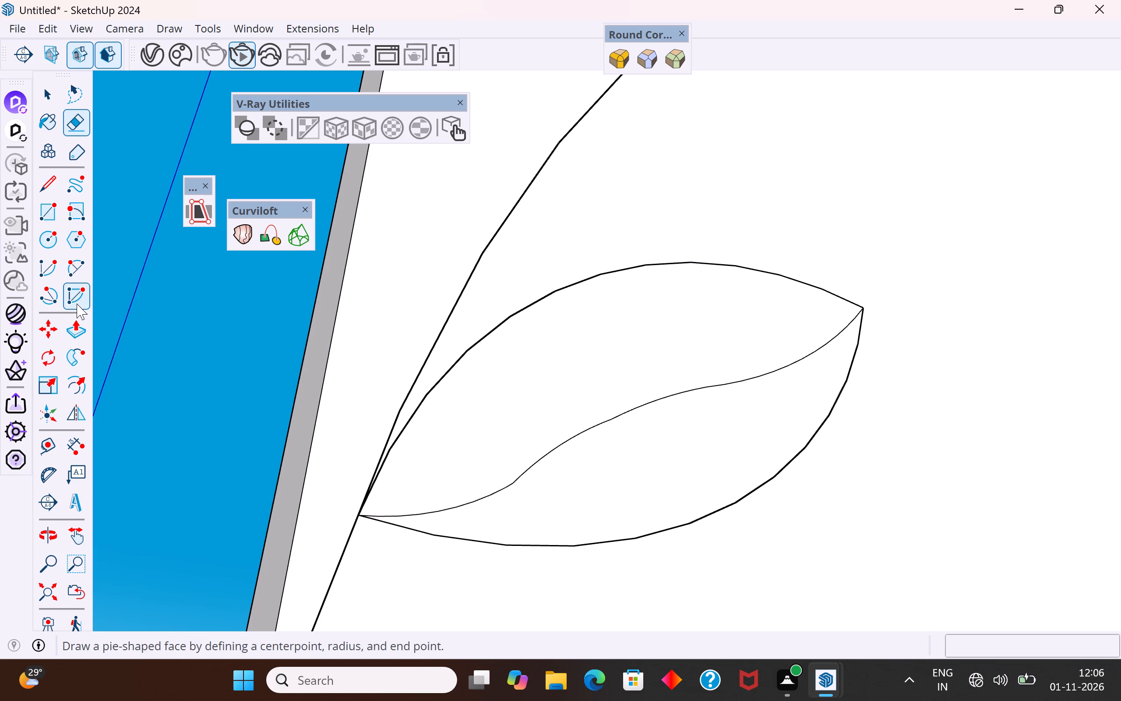
Draw a short smoothing arc with about 1/16" bulge across the kink where the first and second centre-vein arcs meet.
click(76, 266)
scroll(402, 463, up, 5)
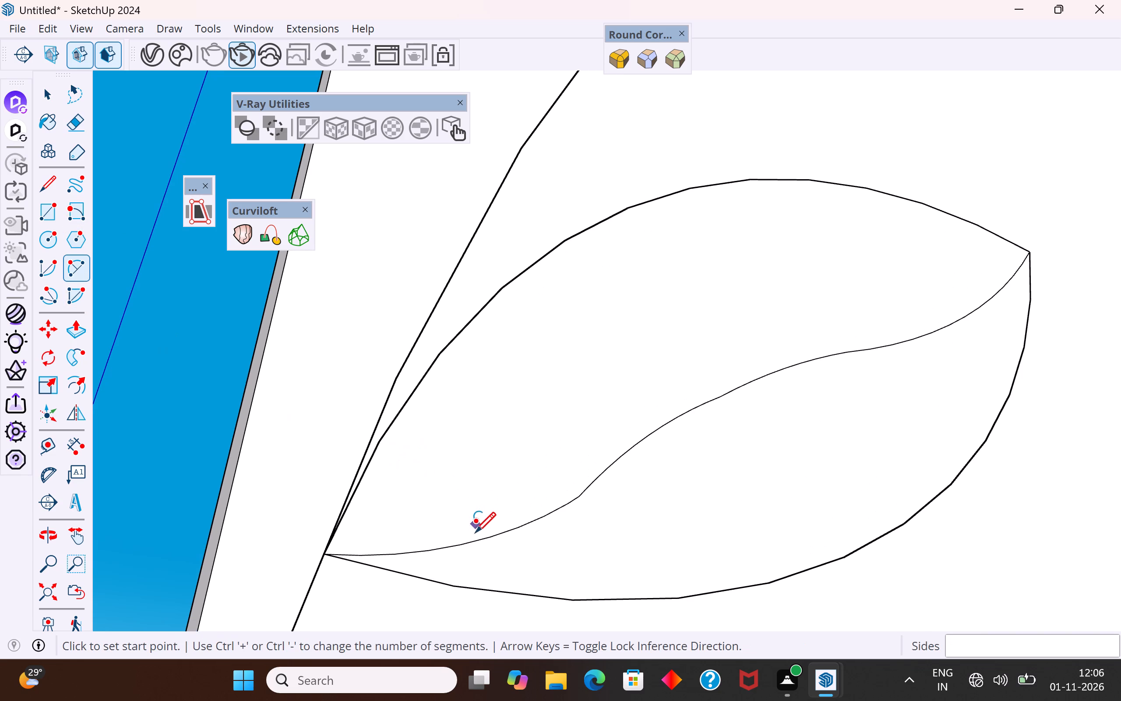
click(484, 539)
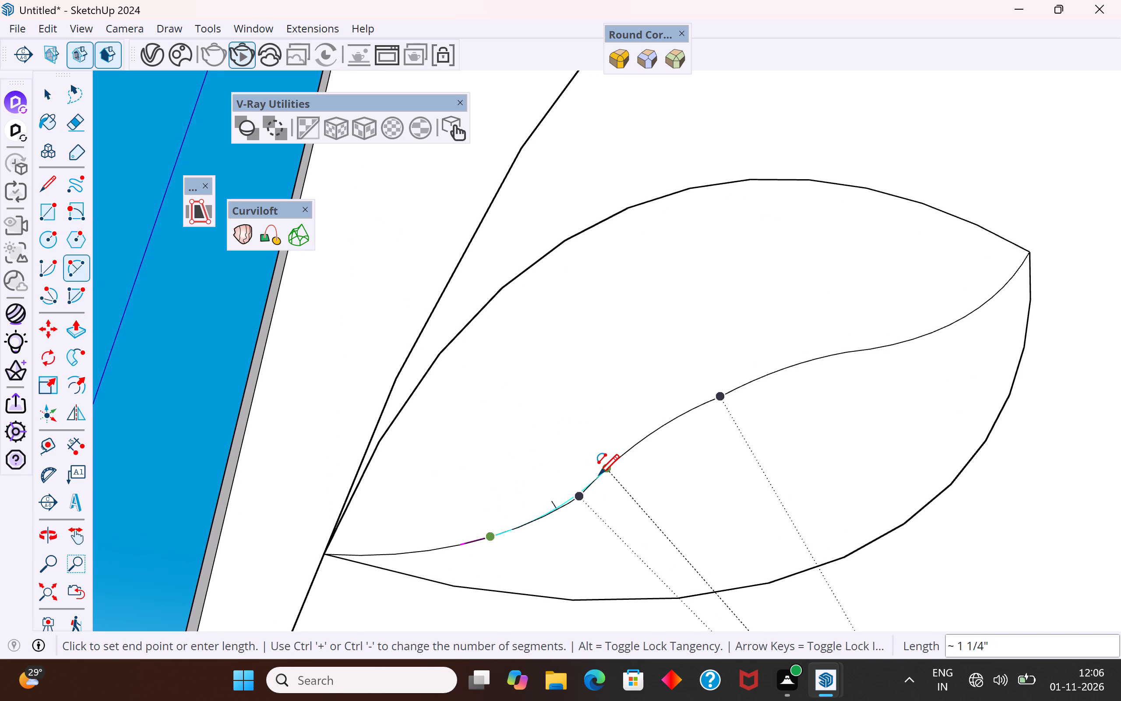
click(605, 466)
scroll(559, 505, up, 6)
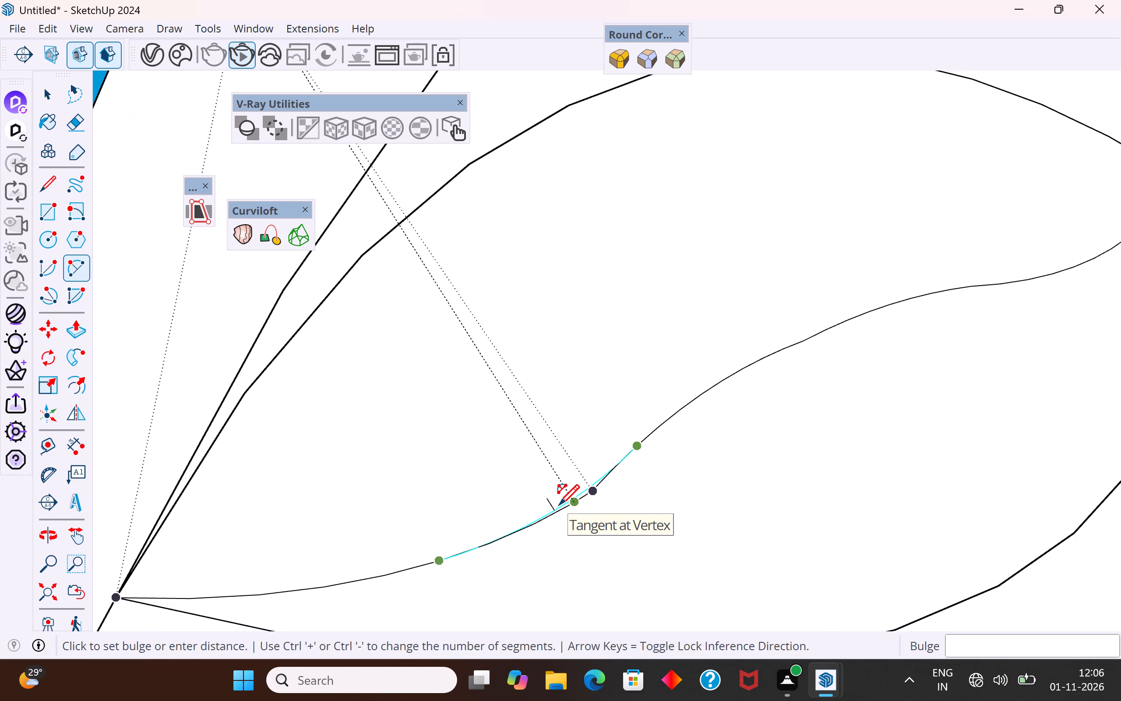
scroll(559, 505, up, 4)
click(590, 489)
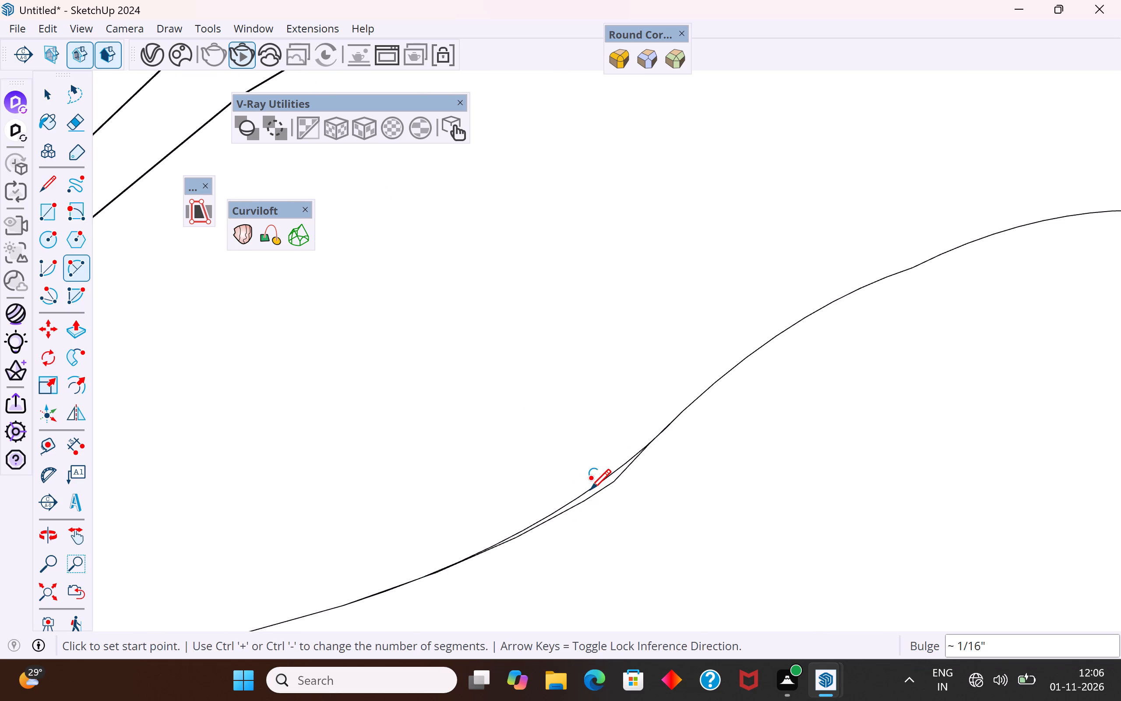
Erase the old kinked segments below the smoothing arc at the joint of the first and second centre-vein arcs.
click(43, 98)
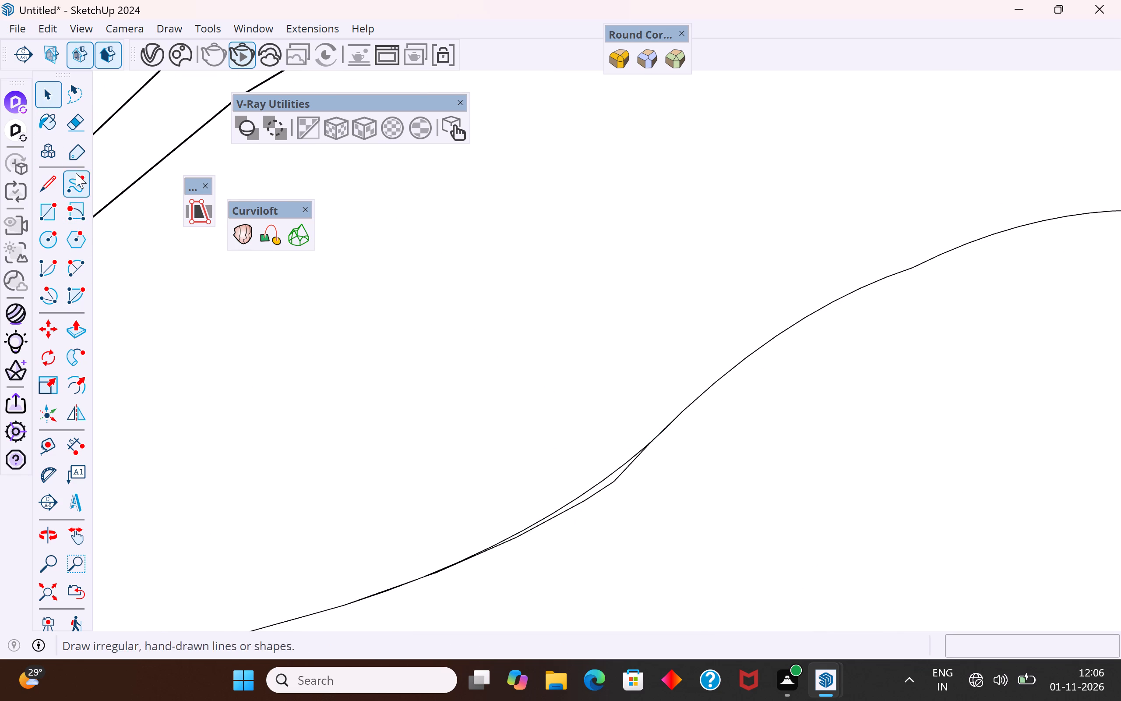
click(78, 115)
scroll(595, 524, up, 7)
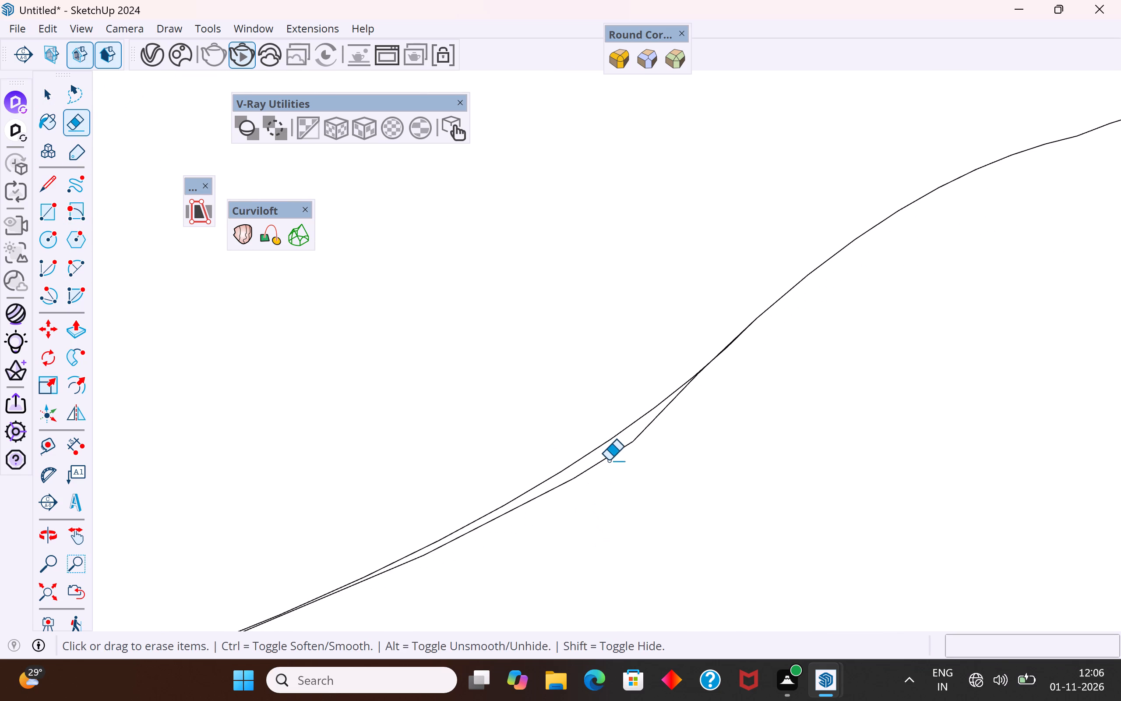
click(614, 453)
click(635, 437)
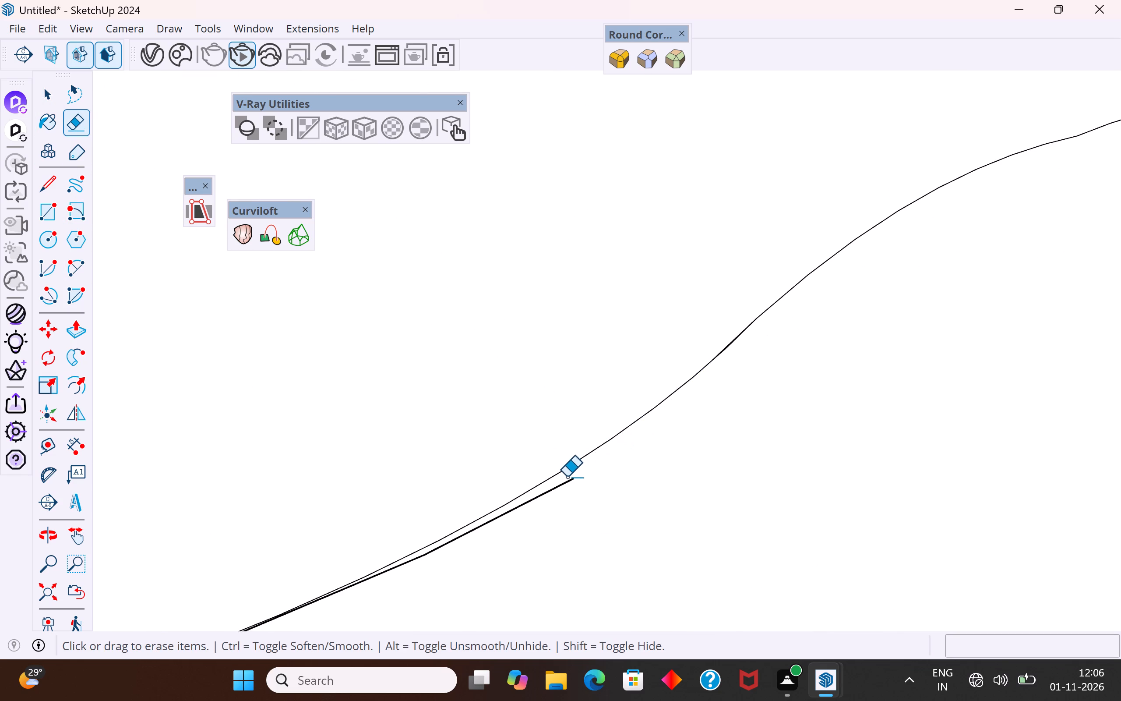
click(568, 481)
click(412, 557)
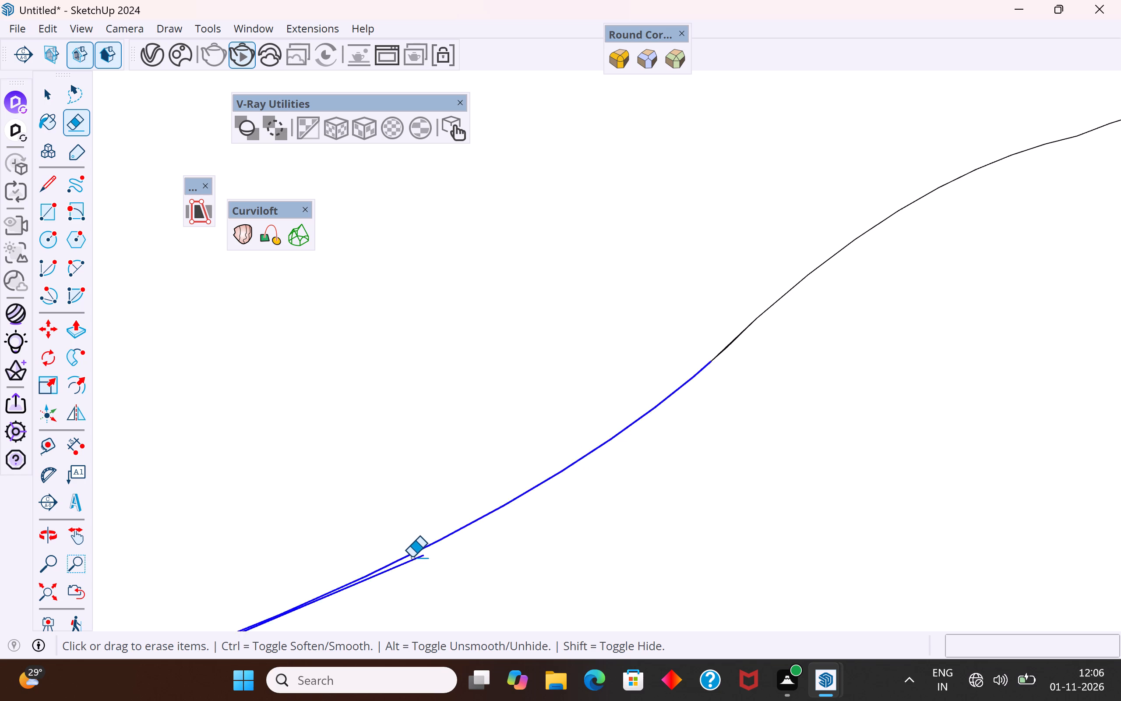
key(ctrl+z)
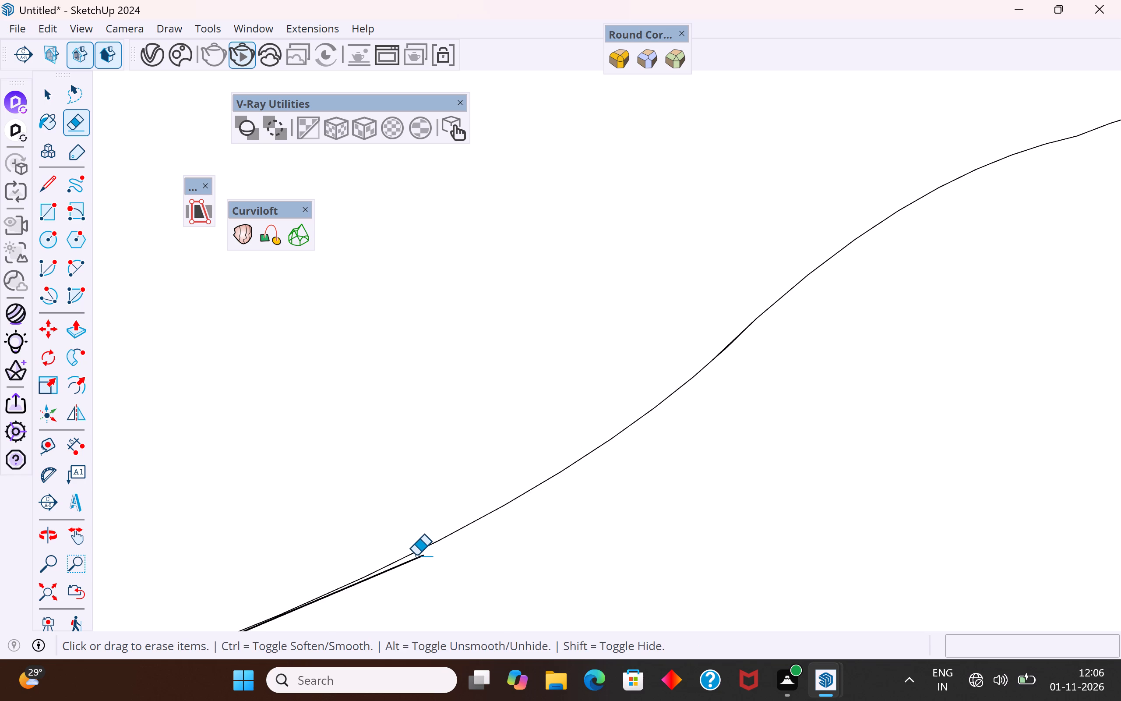
click(416, 556)
Erase the remaining doubled segments beside the smoothing arc toward the leaf's base, leaving a single vein line.
scroll(617, 473, down, 10)
scroll(462, 569, up, 6)
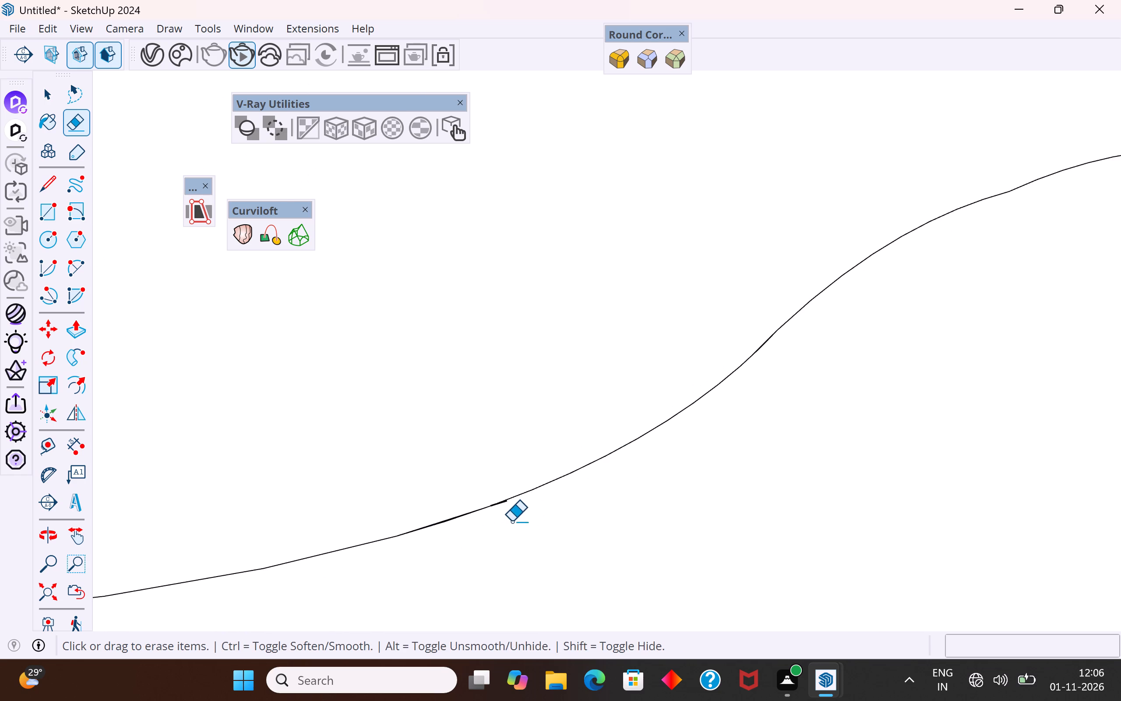
scroll(511, 521, up, 20)
scroll(511, 521, up, 4)
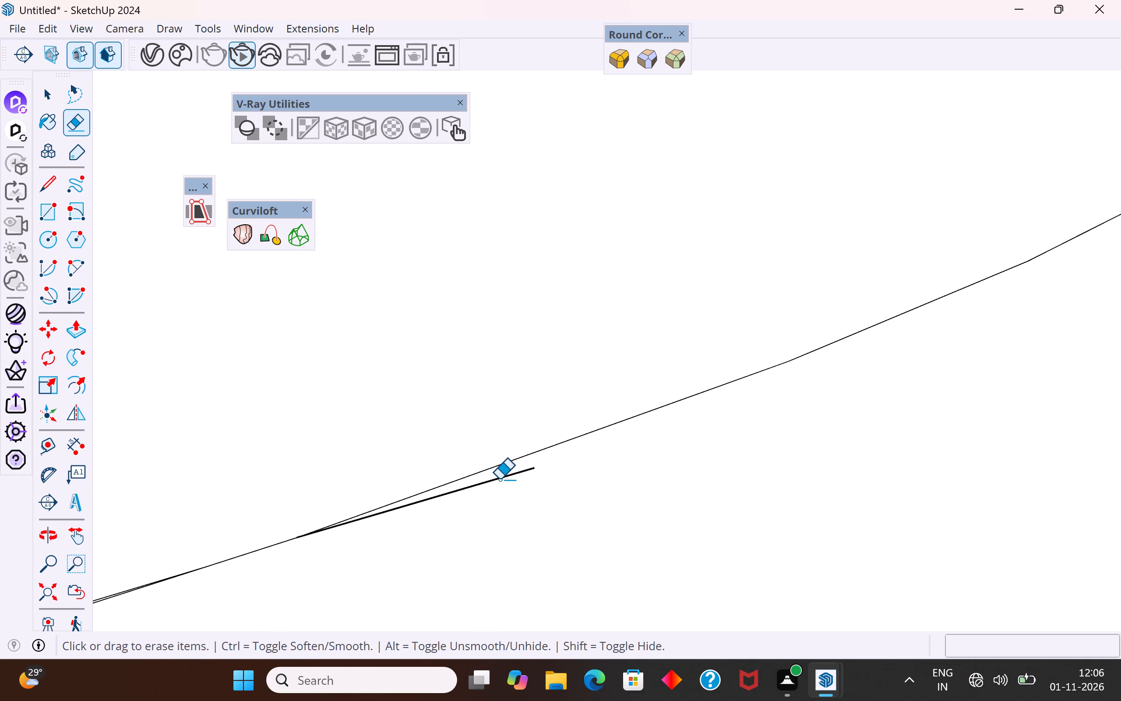
click(499, 479)
scroll(499, 479, down, 9)
scroll(499, 479, up, 2)
scroll(499, 479, down, 5)
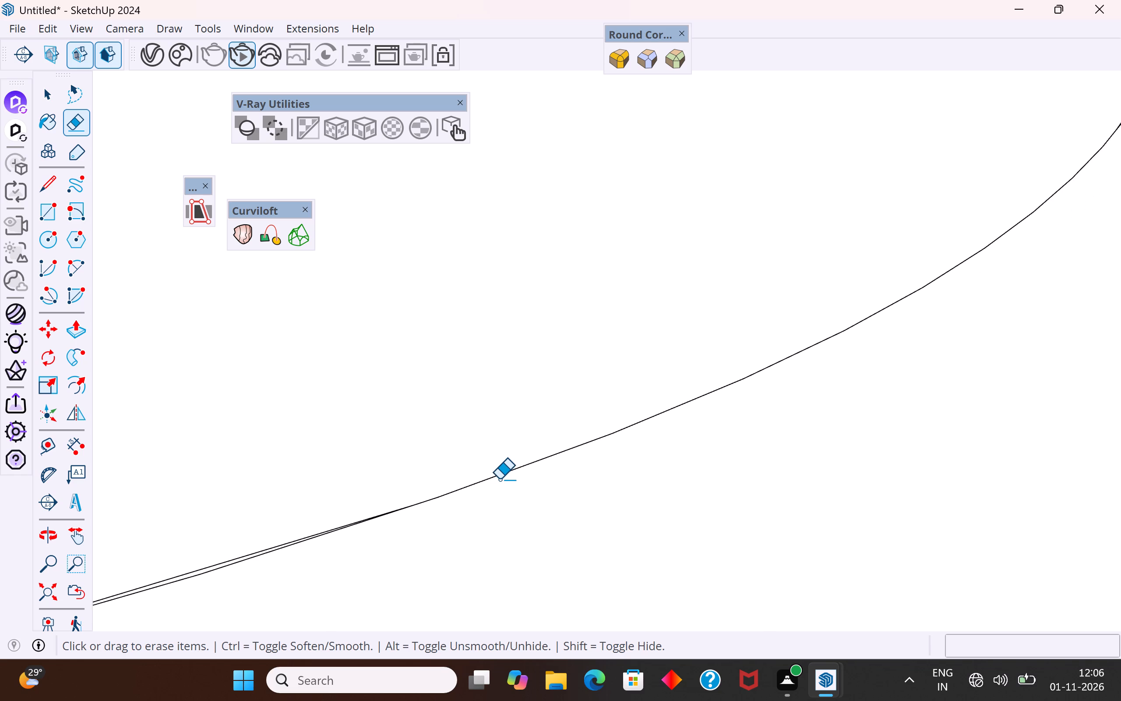
scroll(574, 464, down, 10)
scroll(624, 453, up, 8)
scroll(337, 528, up, 4)
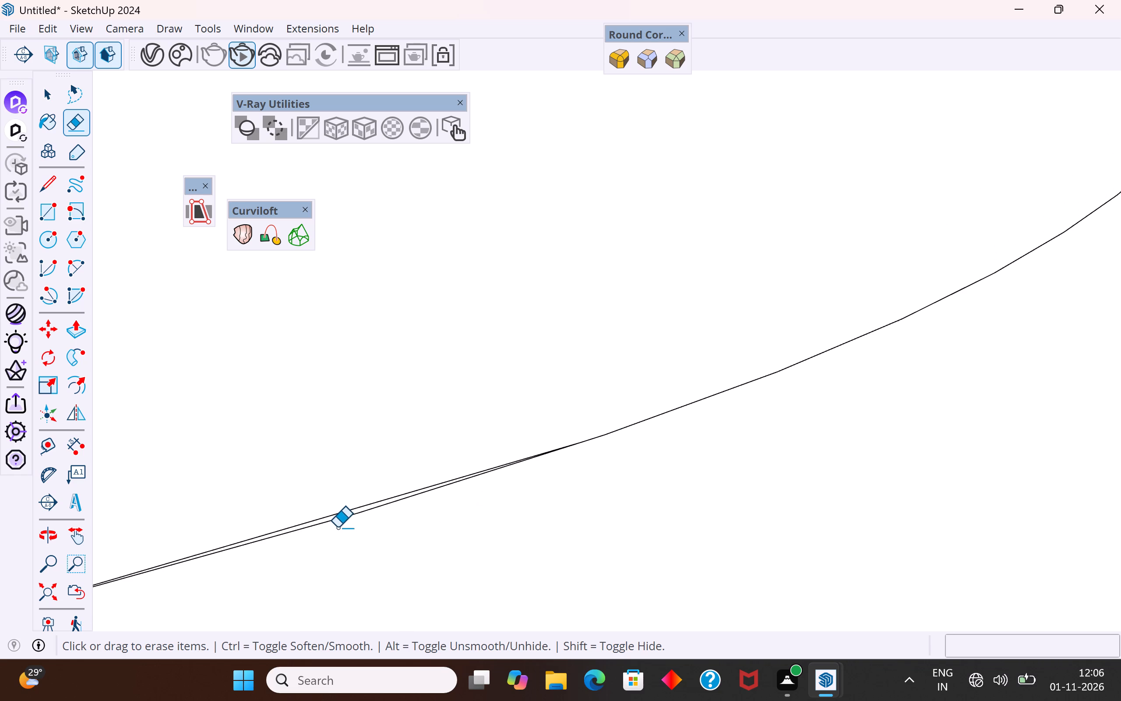
click(334, 514)
Draw a flatter arc with 1/4" bulge from the last centre-vein joint to the leaf tip.
scroll(565, 510, down, 6)
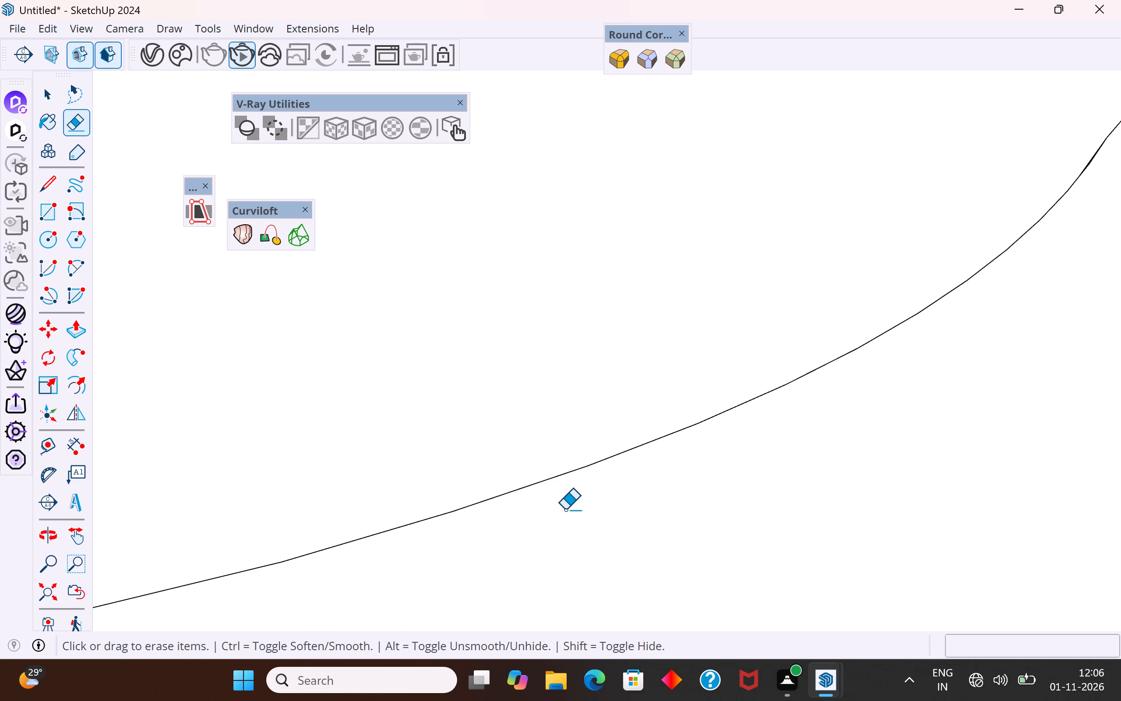
scroll(565, 510, down, 17)
scroll(565, 510, down, 8)
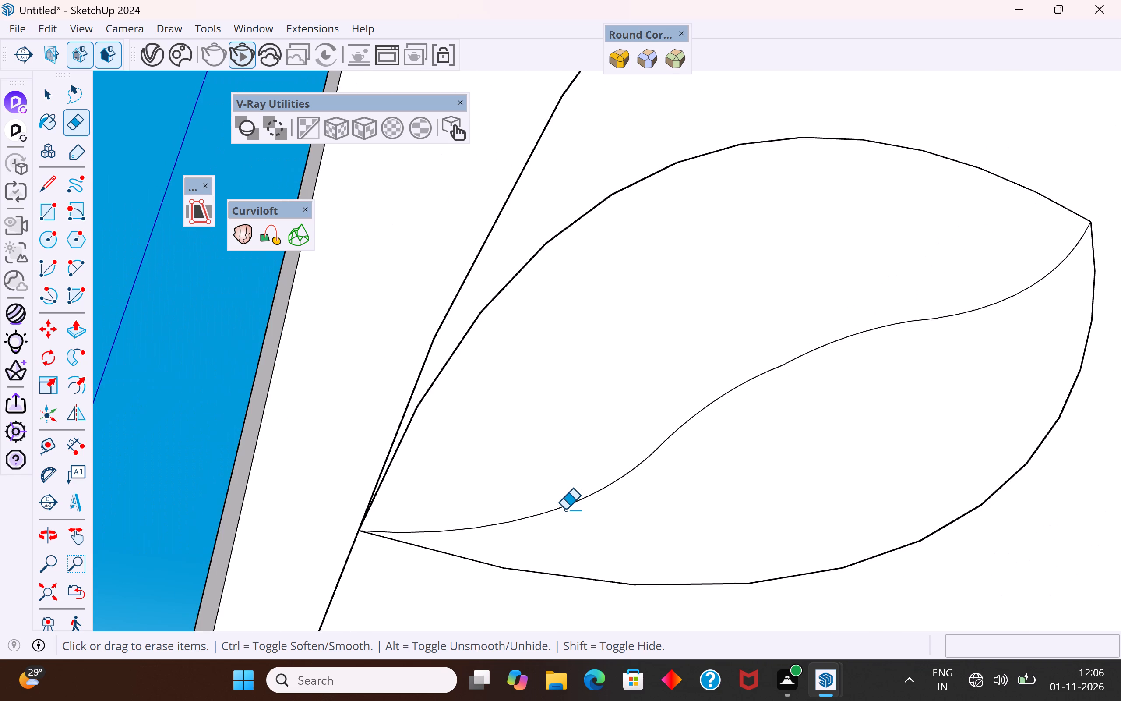
scroll(565, 510, down, 8)
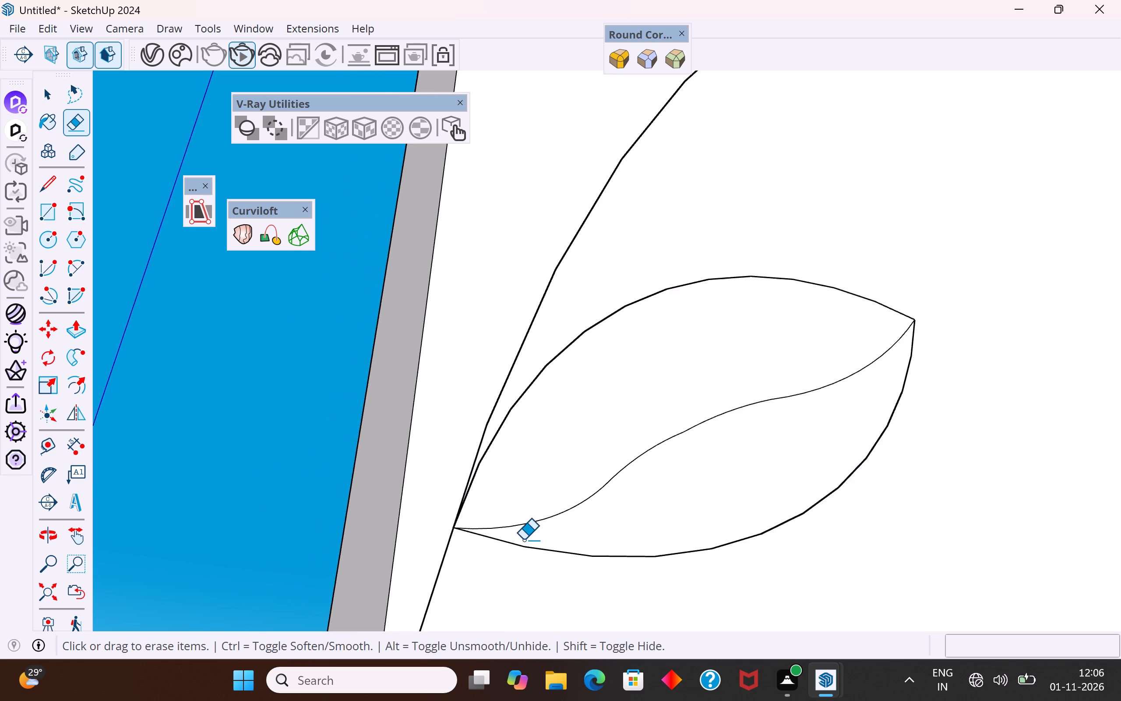
scroll(523, 540, down, 1)
middle_drag(562, 545, 760, 529)
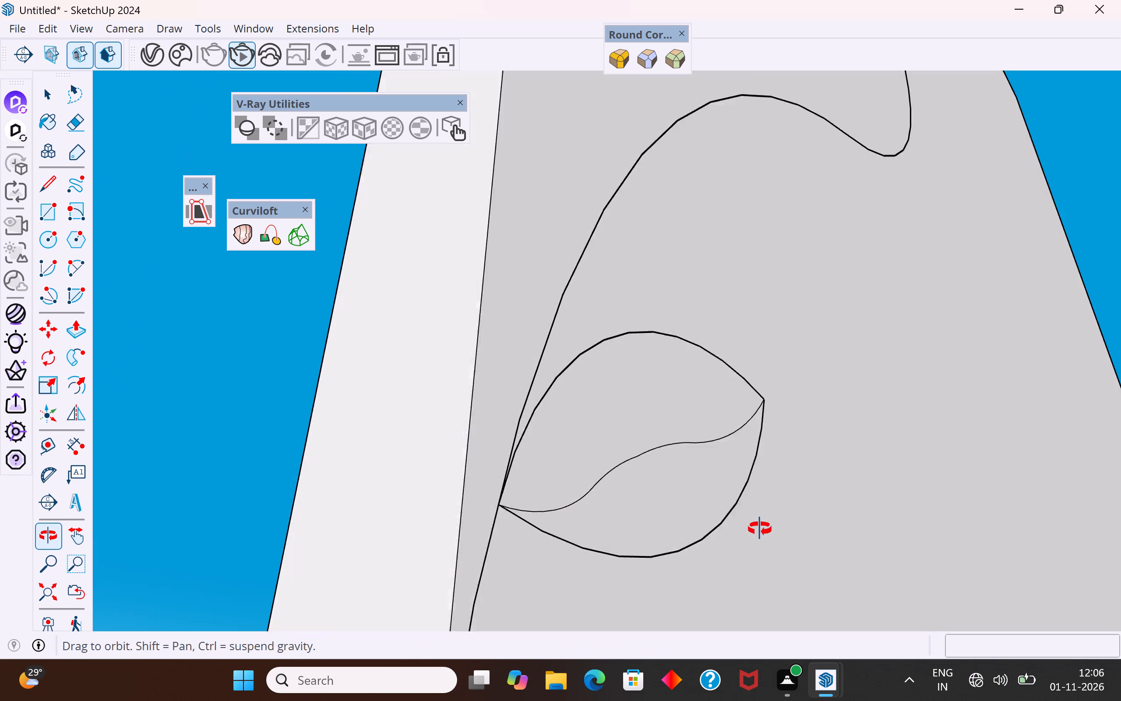
middle_drag(760, 529, 669, 592)
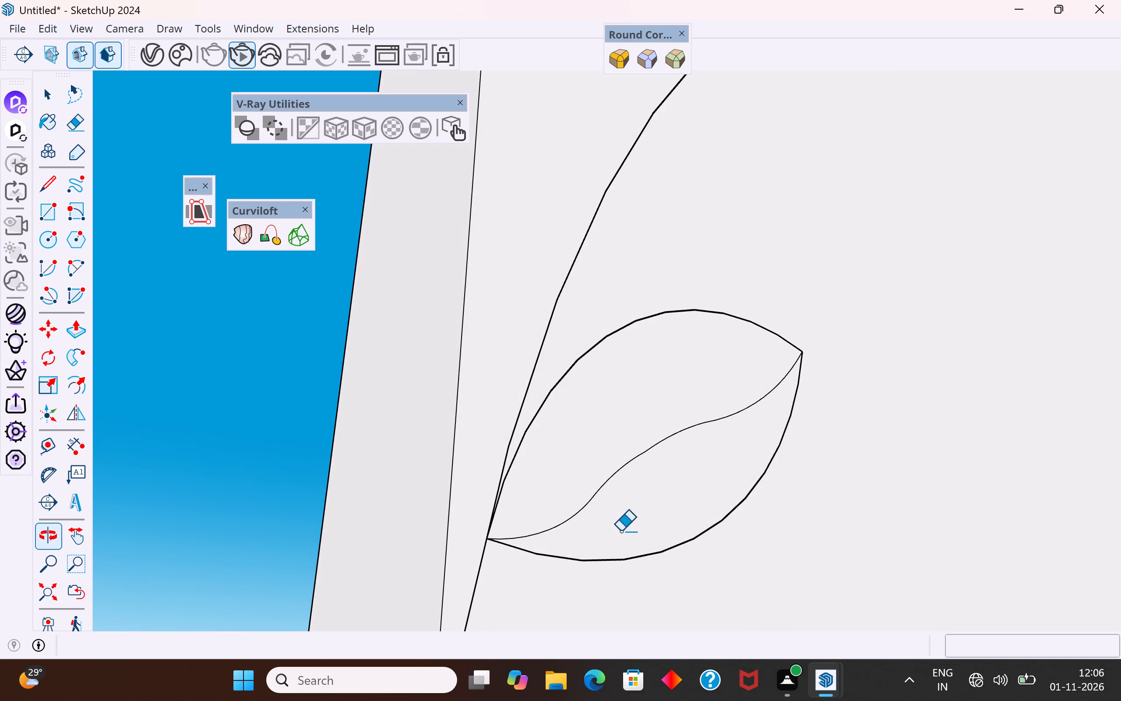
click(41, 94)
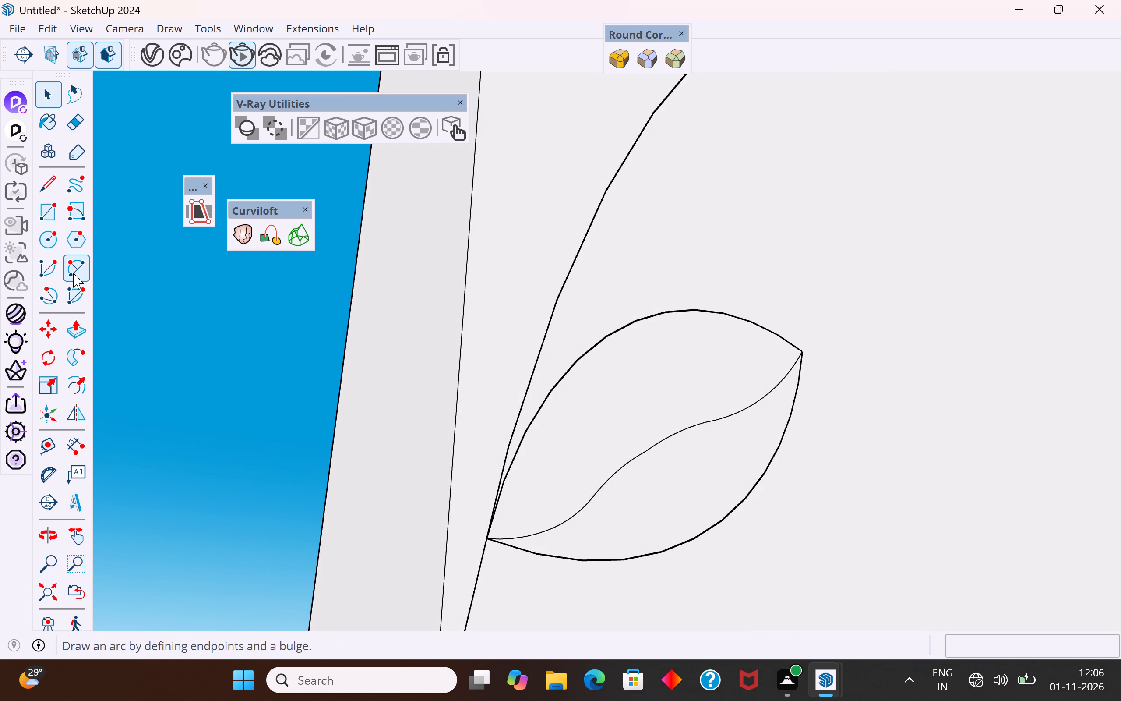
click(73, 273)
scroll(670, 420, up, 3)
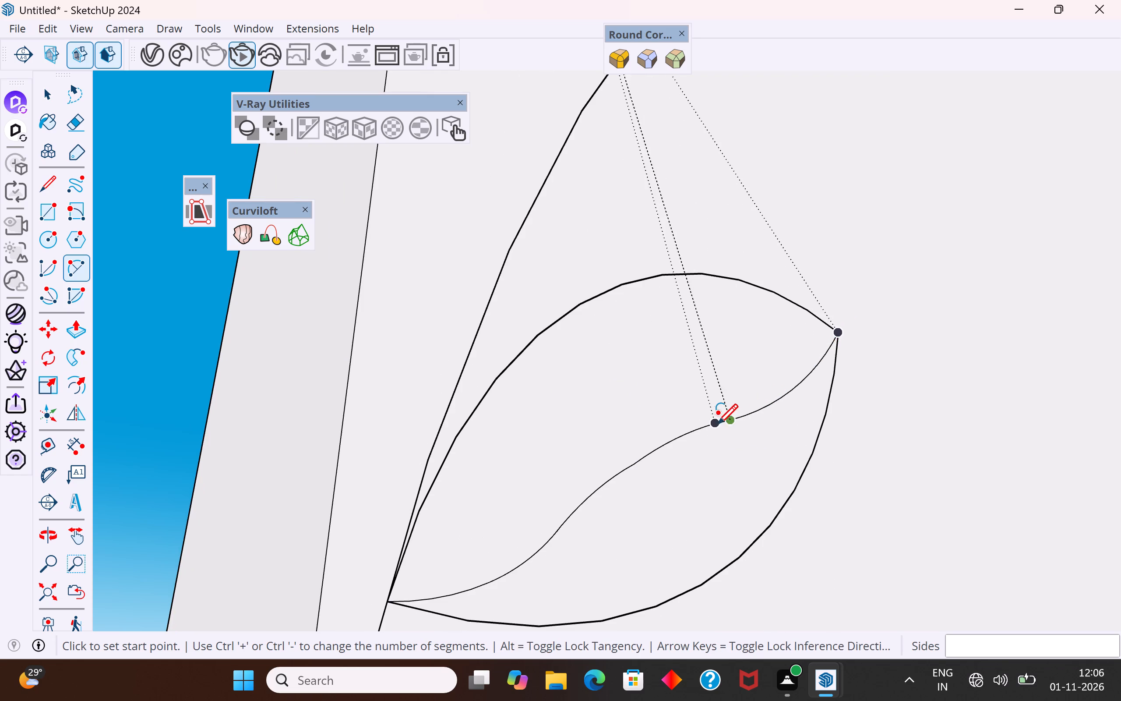
click(714, 424)
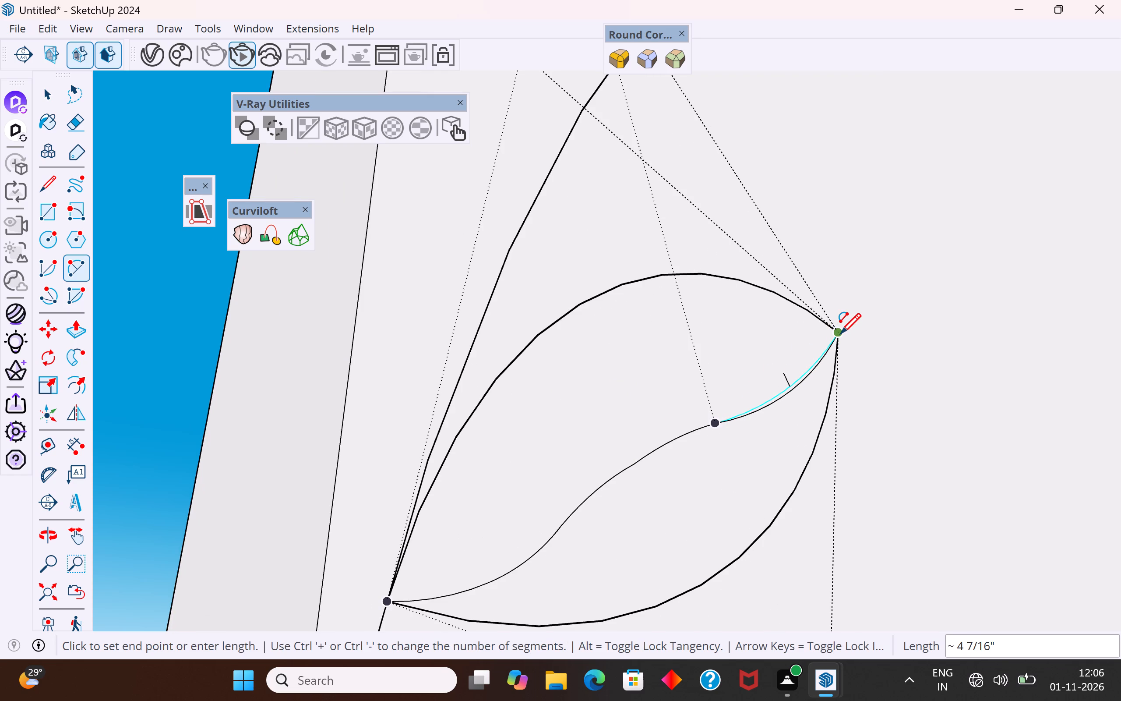
click(840, 333)
scroll(805, 379, up, 10)
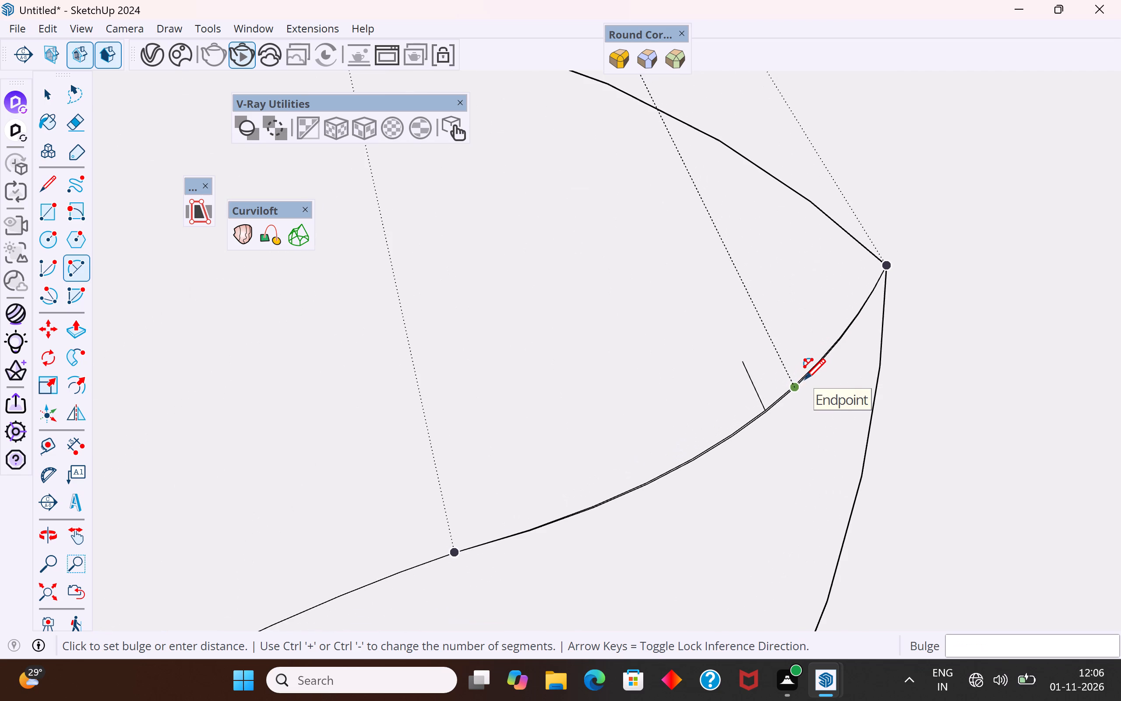
click(727, 428)
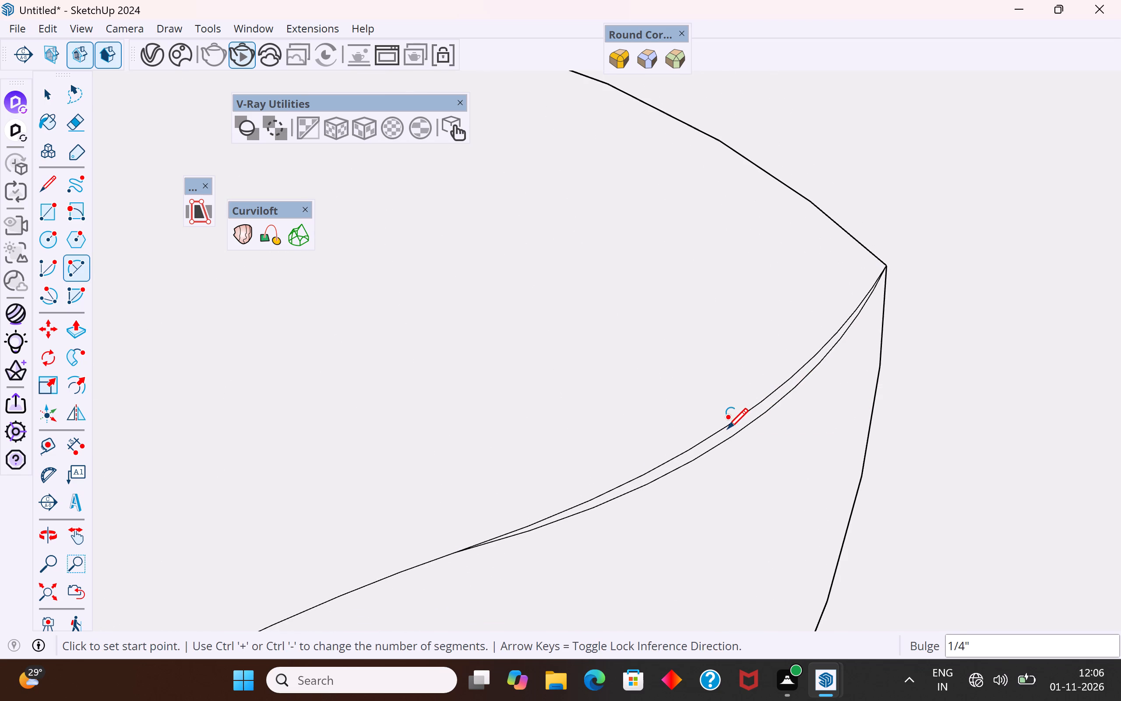
Delete the old, deeper-bulging vein arc that ends at the leaf tip.
click(47, 94)
click(629, 491)
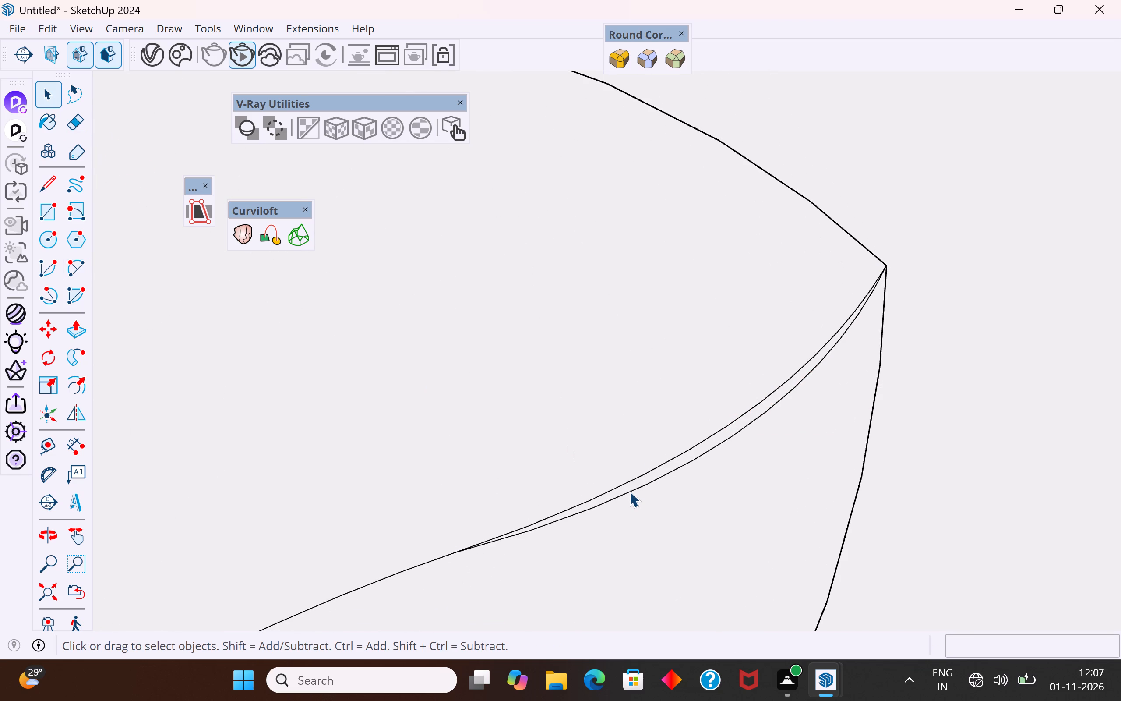
key(Delete)
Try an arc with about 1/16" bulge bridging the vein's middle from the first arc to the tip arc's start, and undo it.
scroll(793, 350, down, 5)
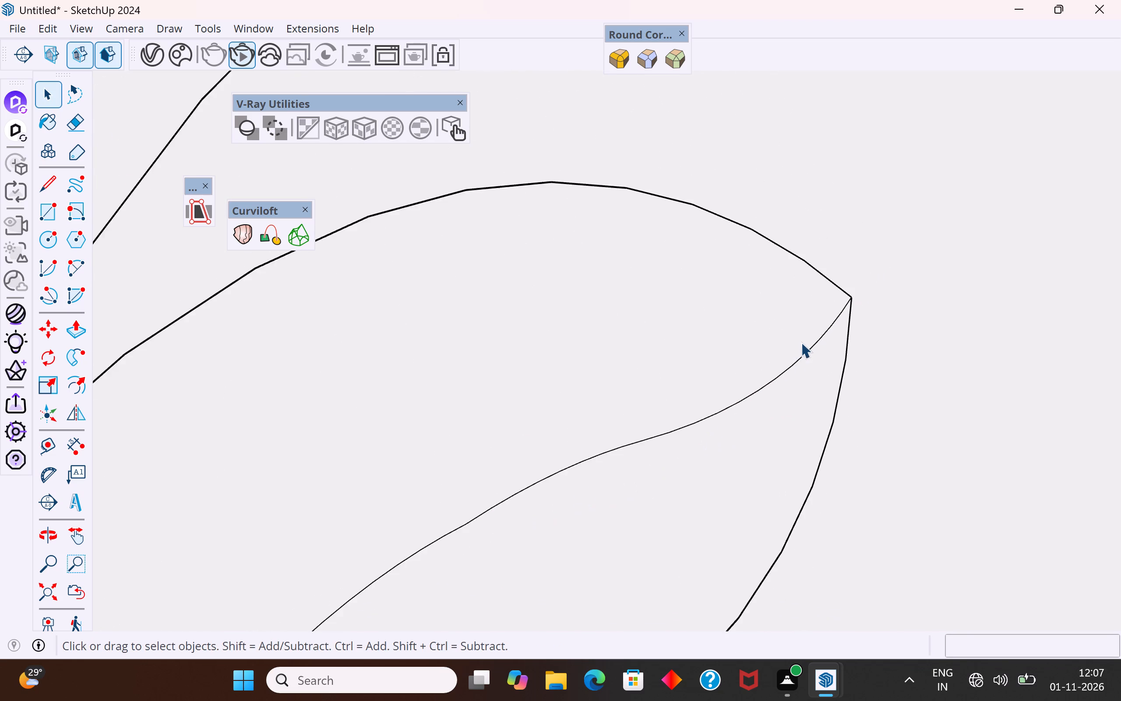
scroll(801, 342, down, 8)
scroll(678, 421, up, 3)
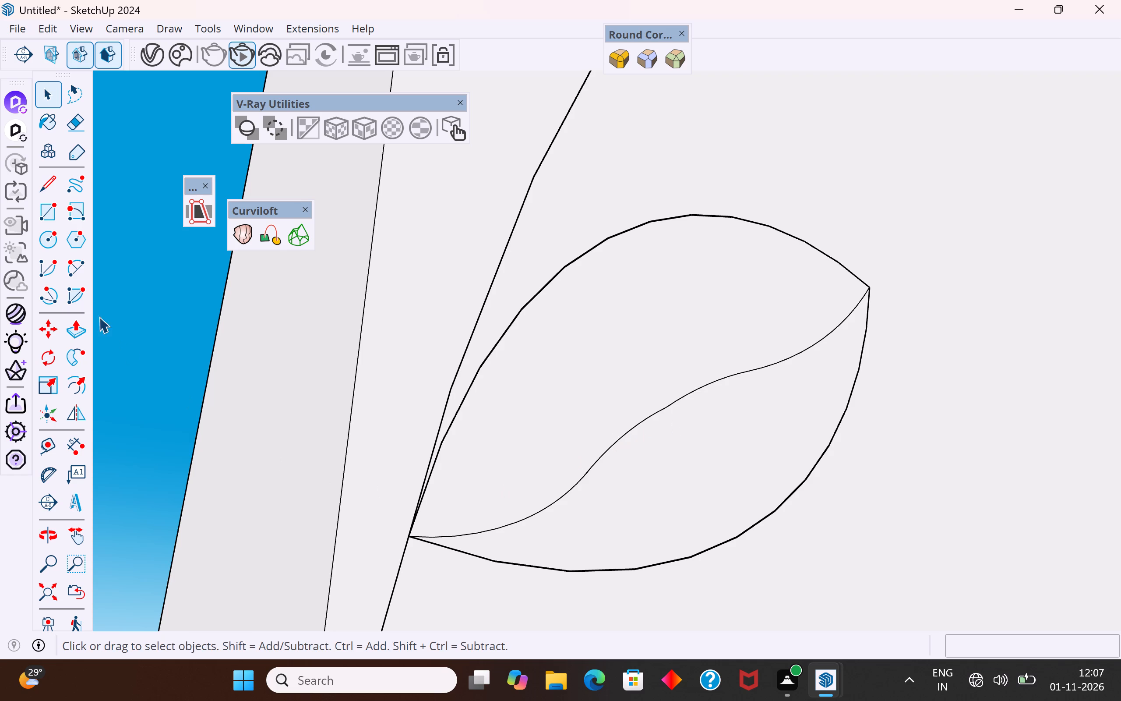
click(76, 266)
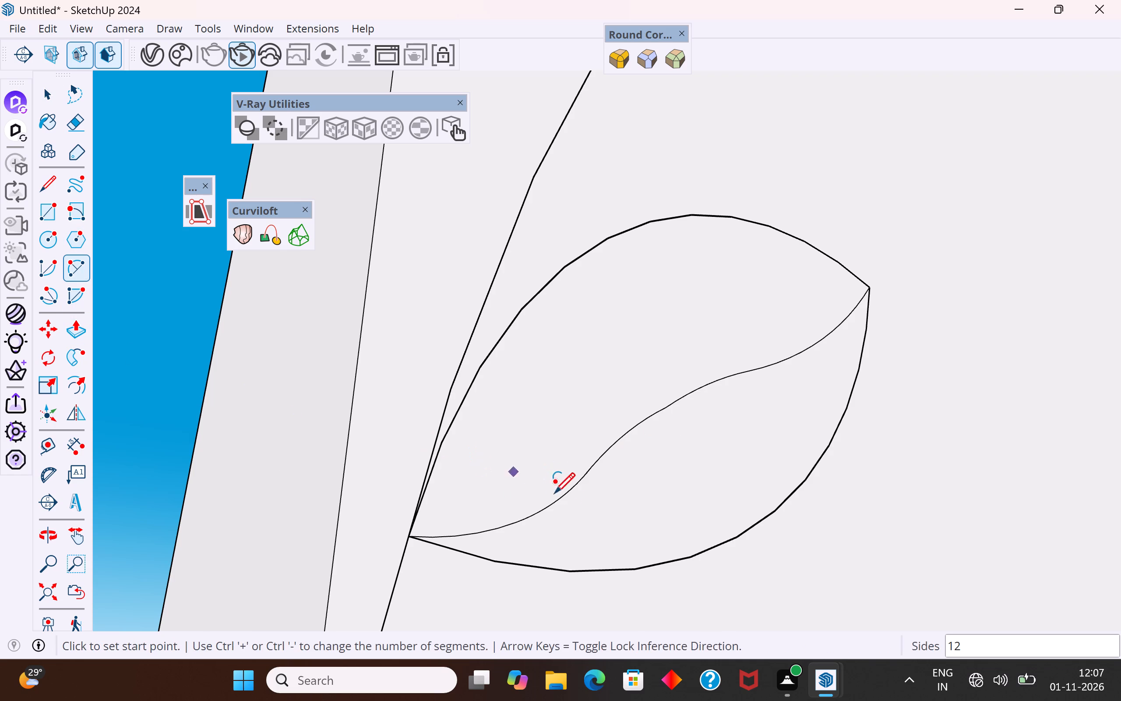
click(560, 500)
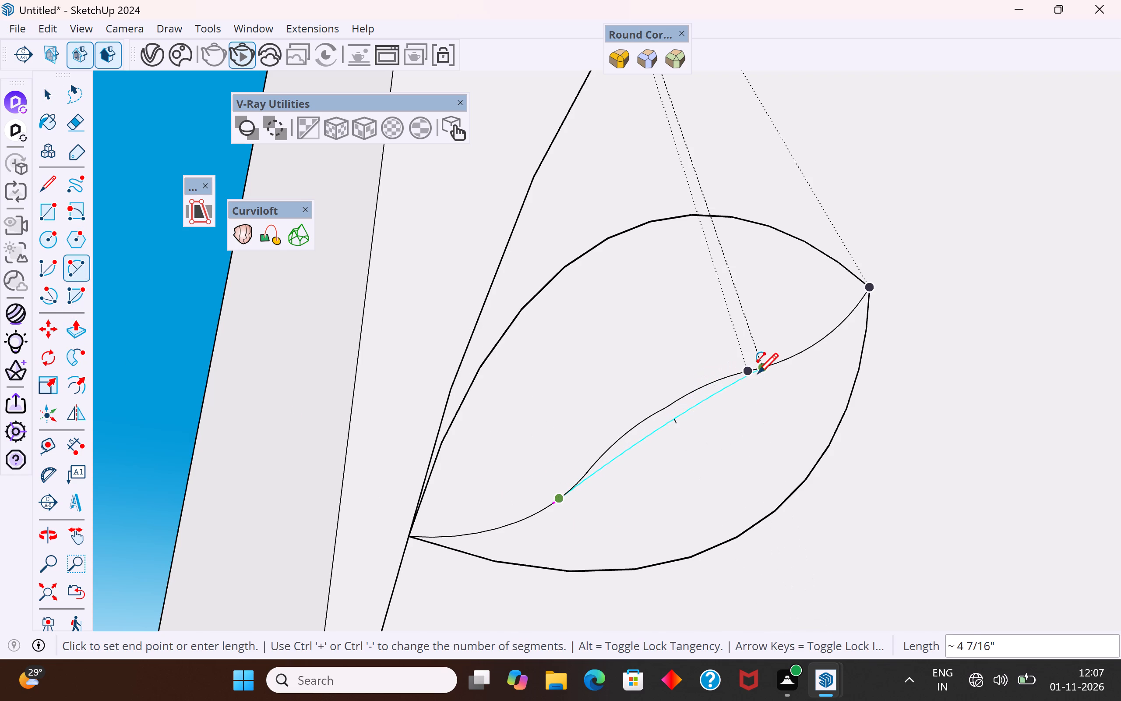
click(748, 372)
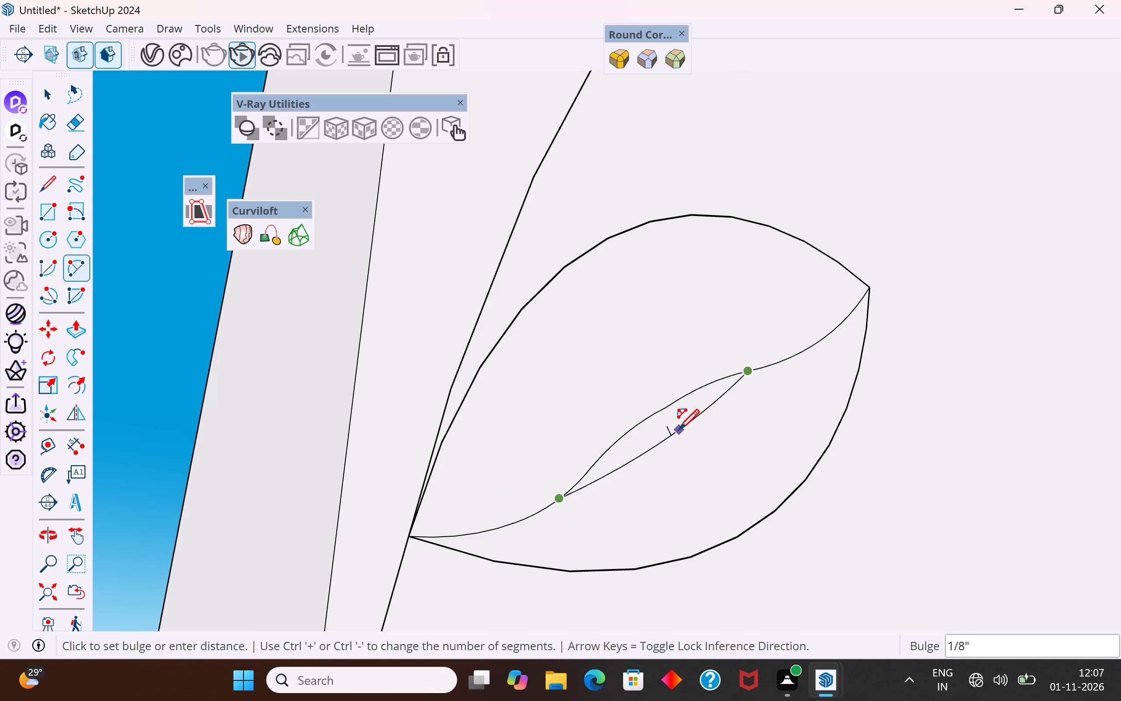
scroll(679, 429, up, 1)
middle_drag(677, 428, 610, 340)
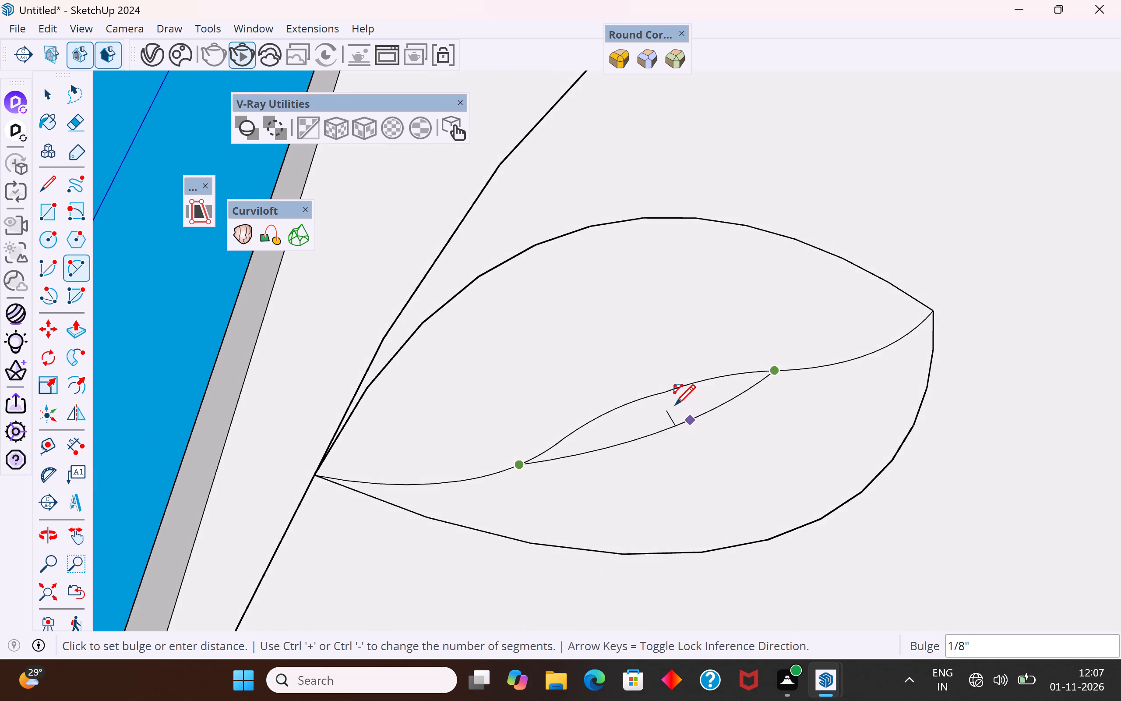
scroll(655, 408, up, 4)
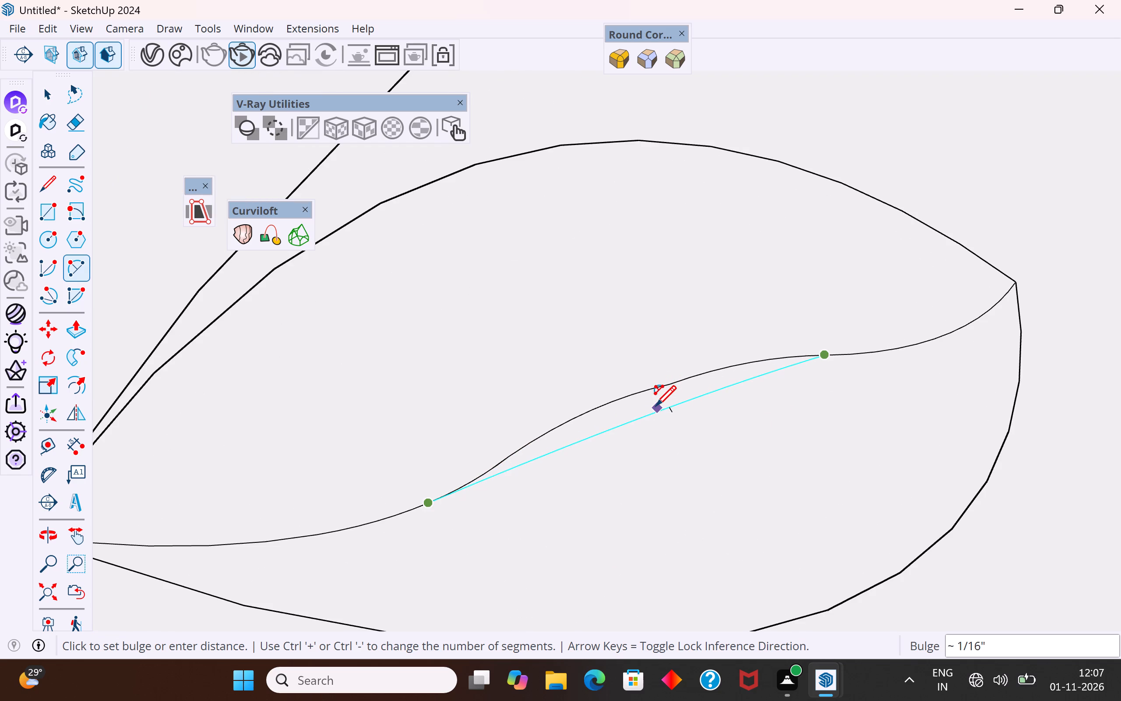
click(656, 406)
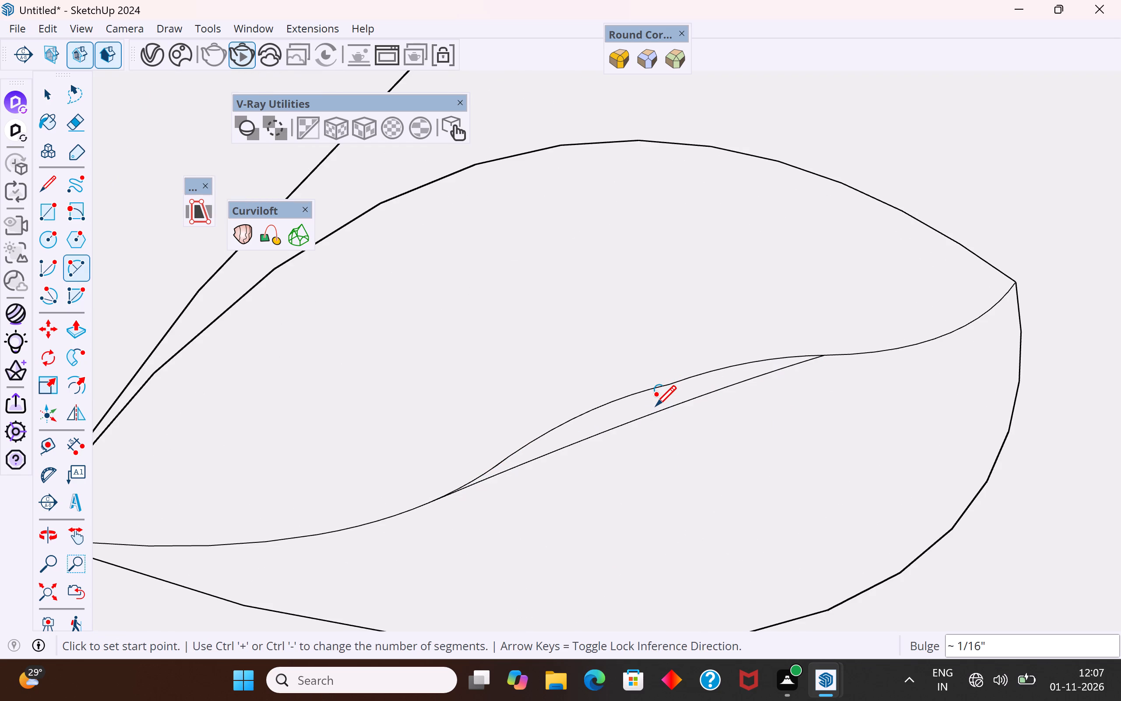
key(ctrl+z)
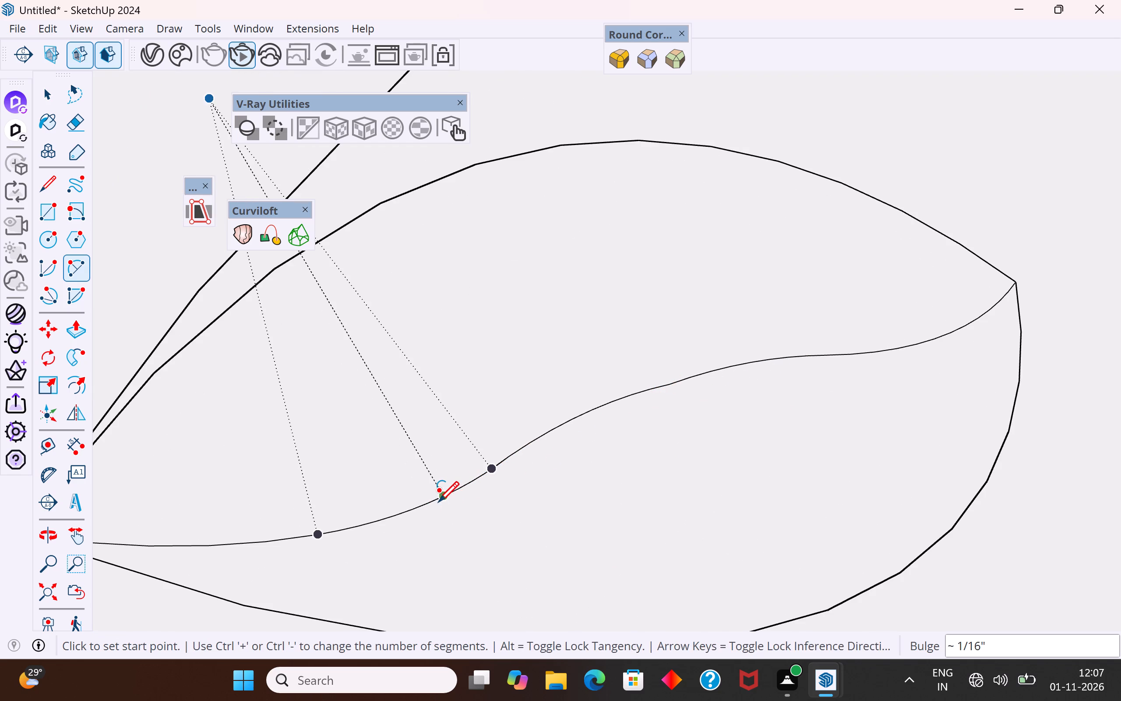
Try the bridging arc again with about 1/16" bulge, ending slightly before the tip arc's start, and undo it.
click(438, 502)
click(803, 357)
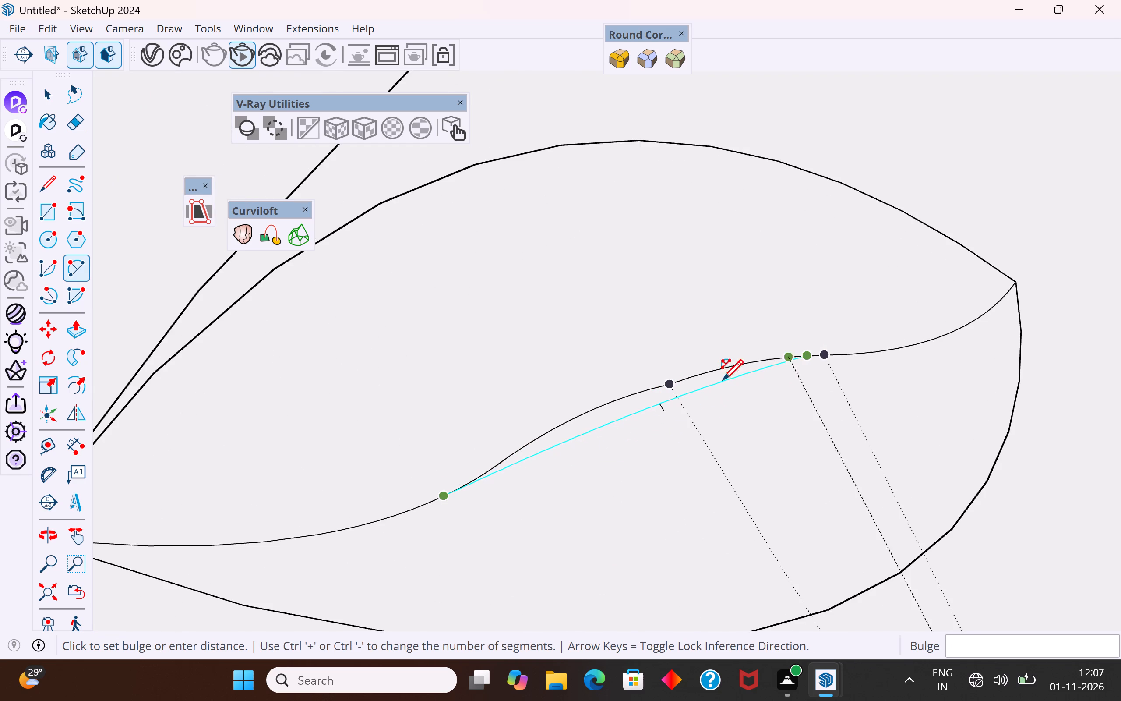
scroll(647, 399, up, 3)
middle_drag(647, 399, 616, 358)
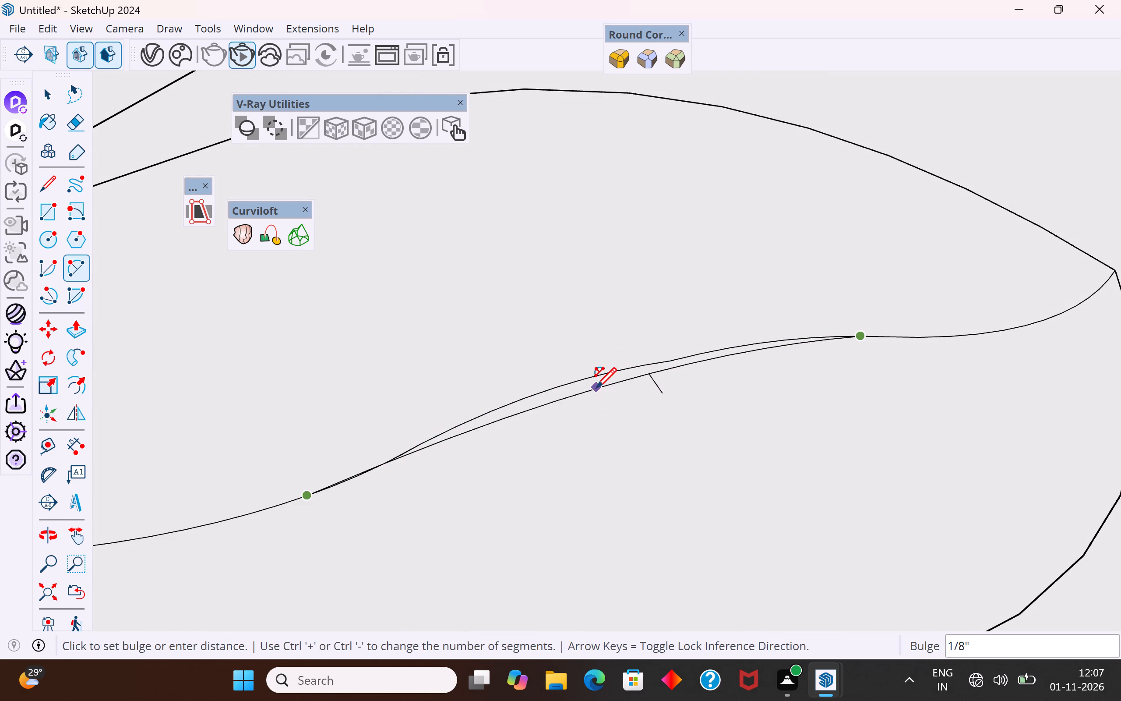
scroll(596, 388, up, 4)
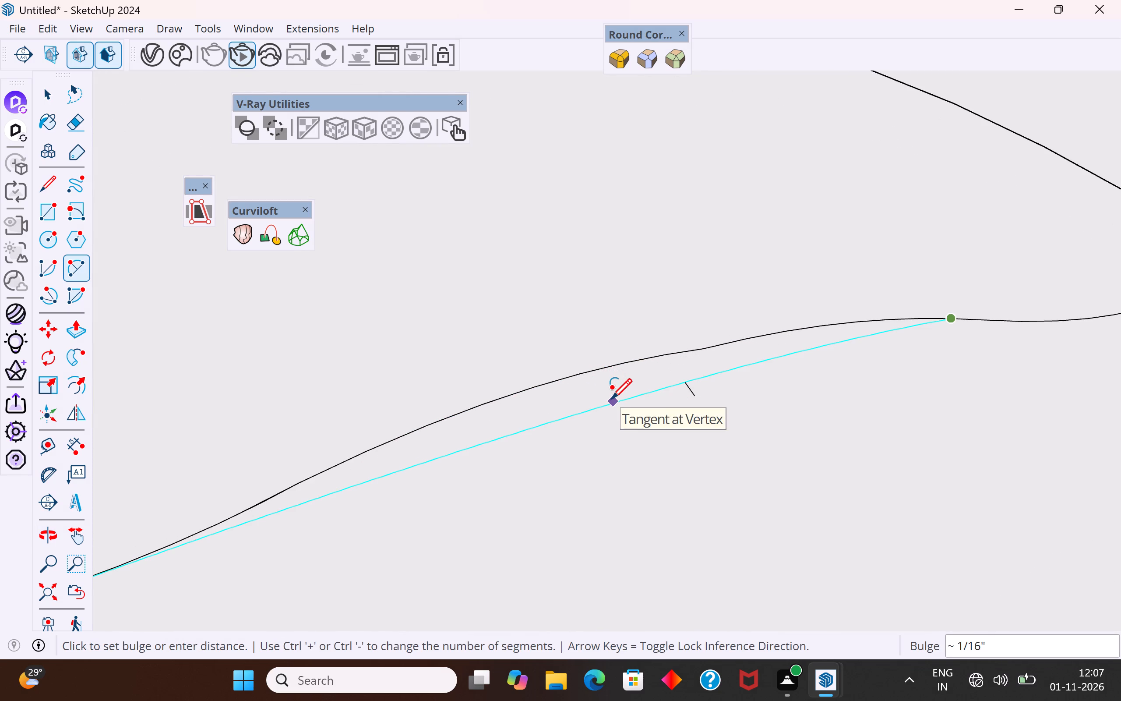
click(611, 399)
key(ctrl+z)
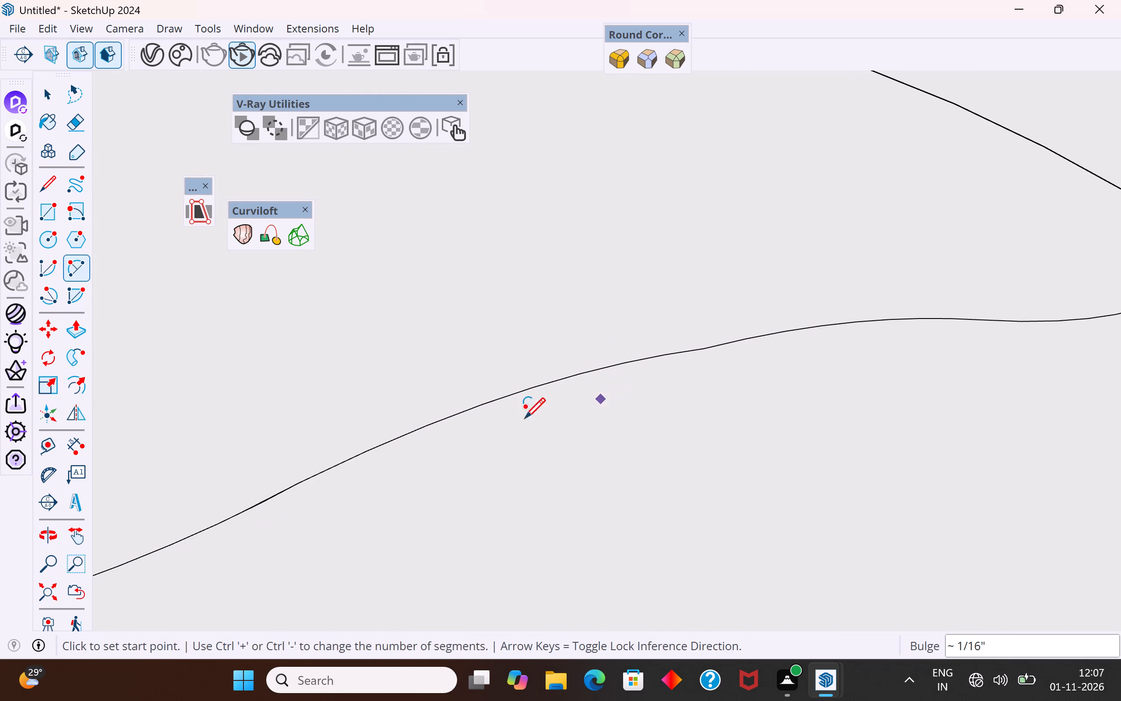
Draw a bridging arc with about 1/8" bulge, tangent to the first vein arc and ending on the tip arc.
scroll(635, 335, down, 4)
click(367, 454)
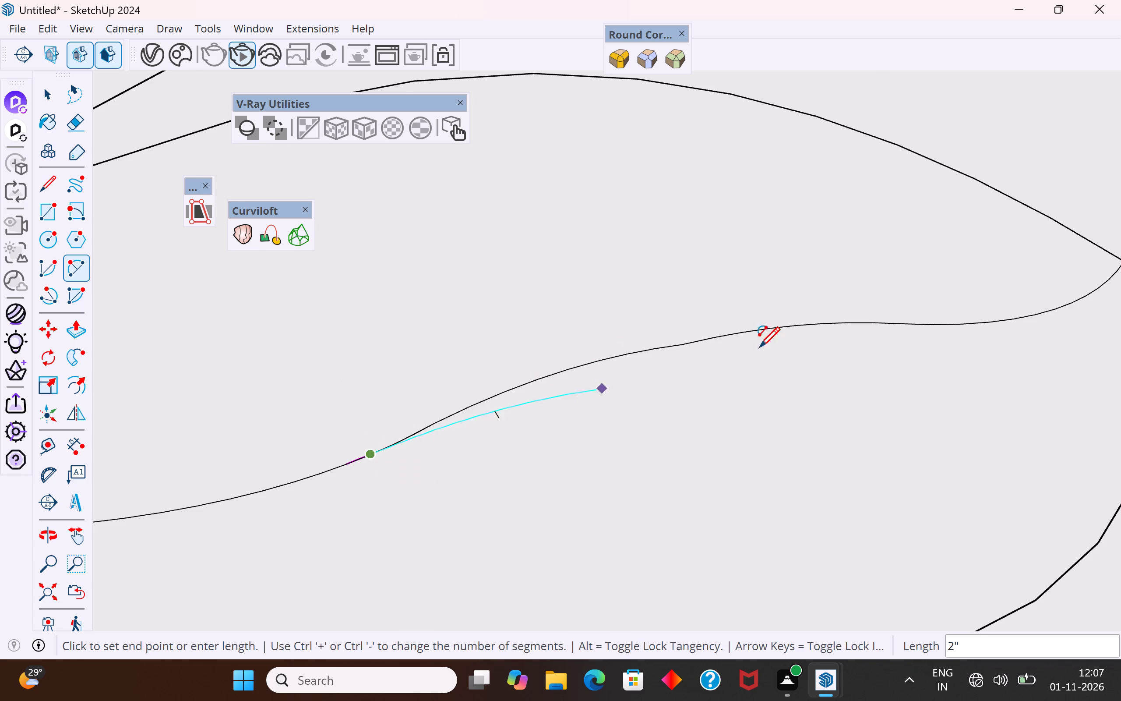
click(836, 326)
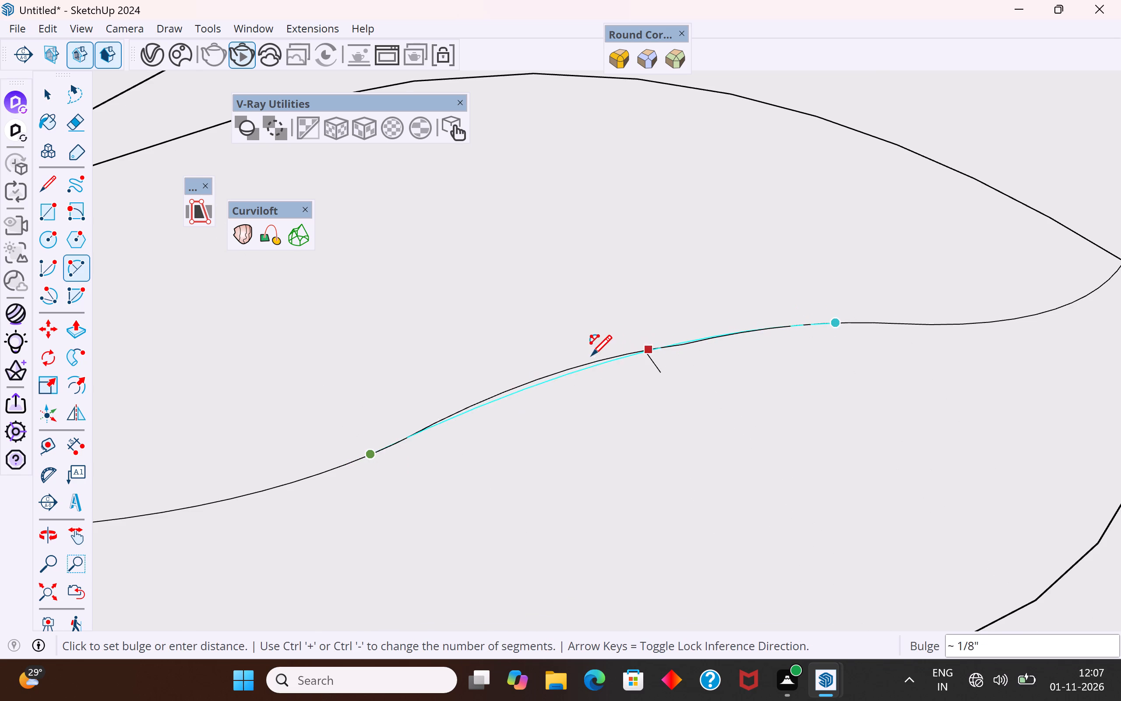
scroll(591, 357, up, 4)
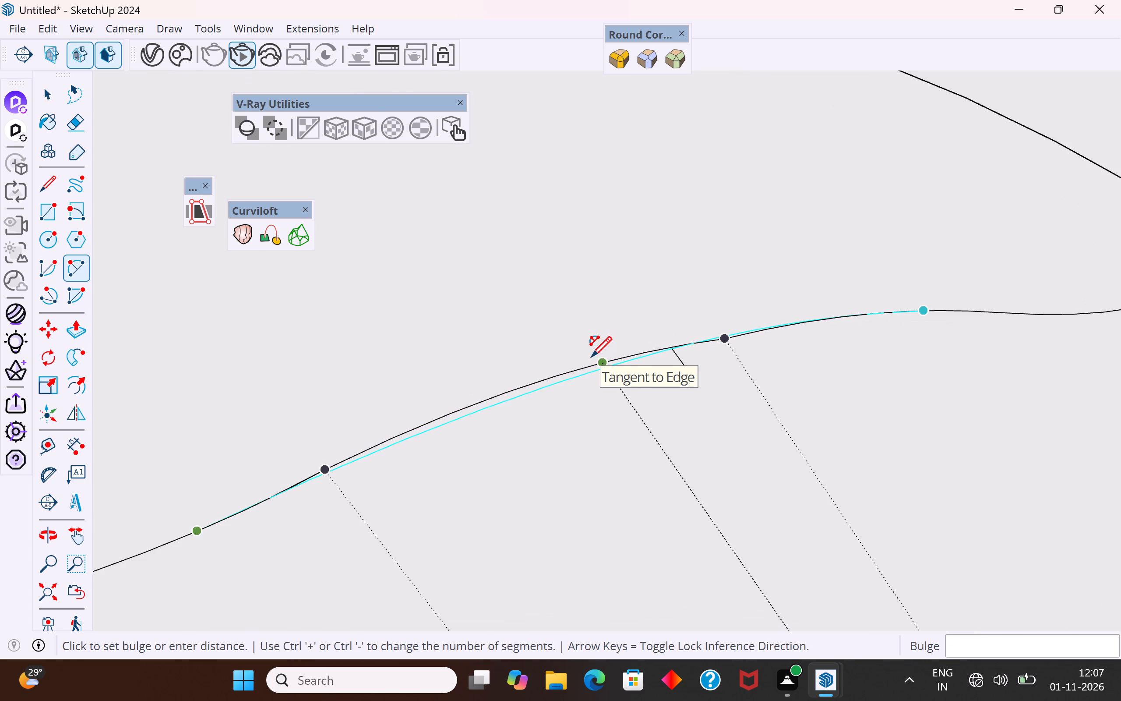
click(591, 357)
Erase the old middle vein arc and its leftover stubs where the new arc meets the first vein arc.
click(55, 93)
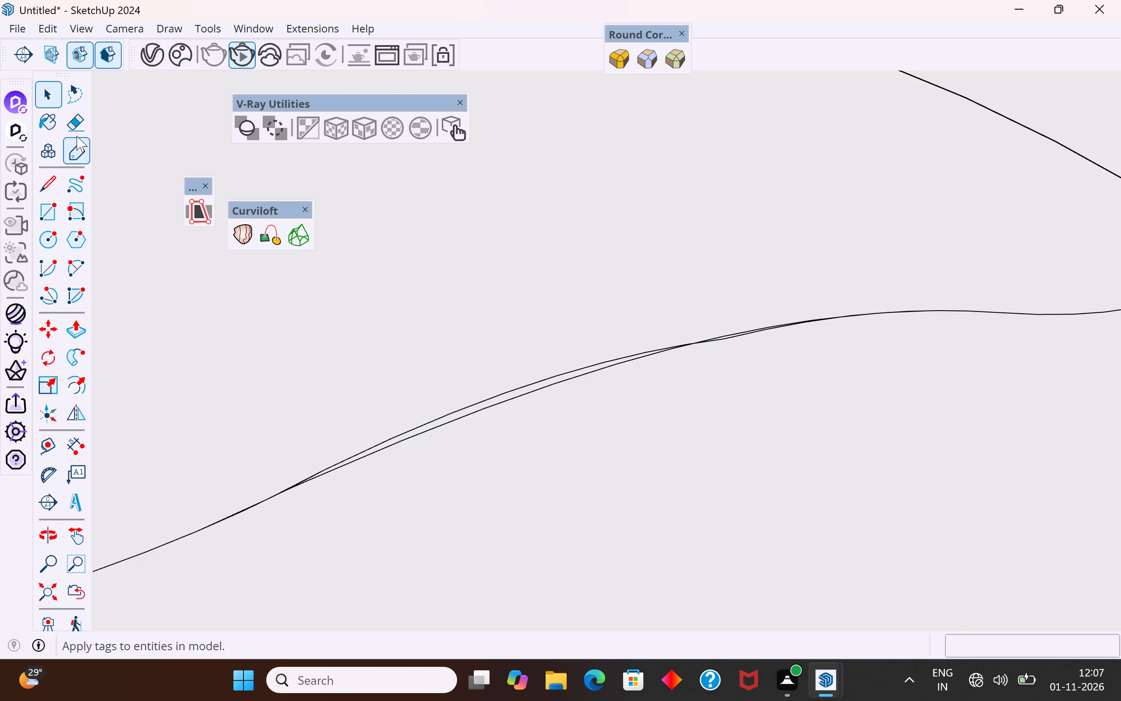
click(75, 119)
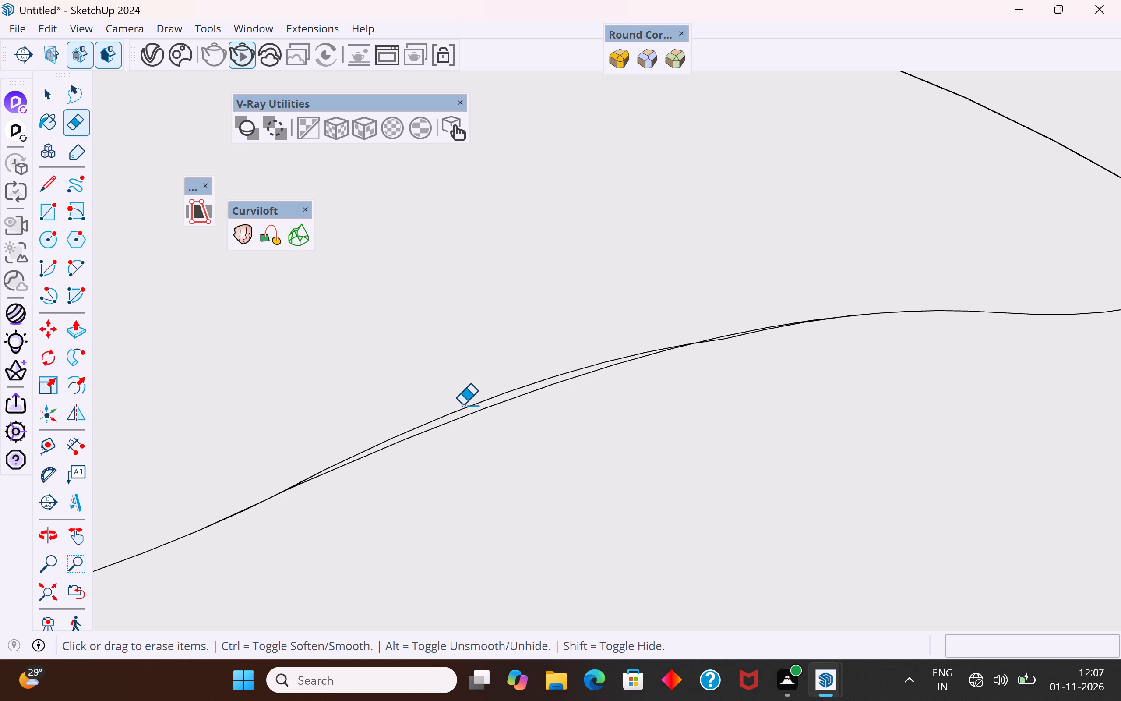
click(467, 404)
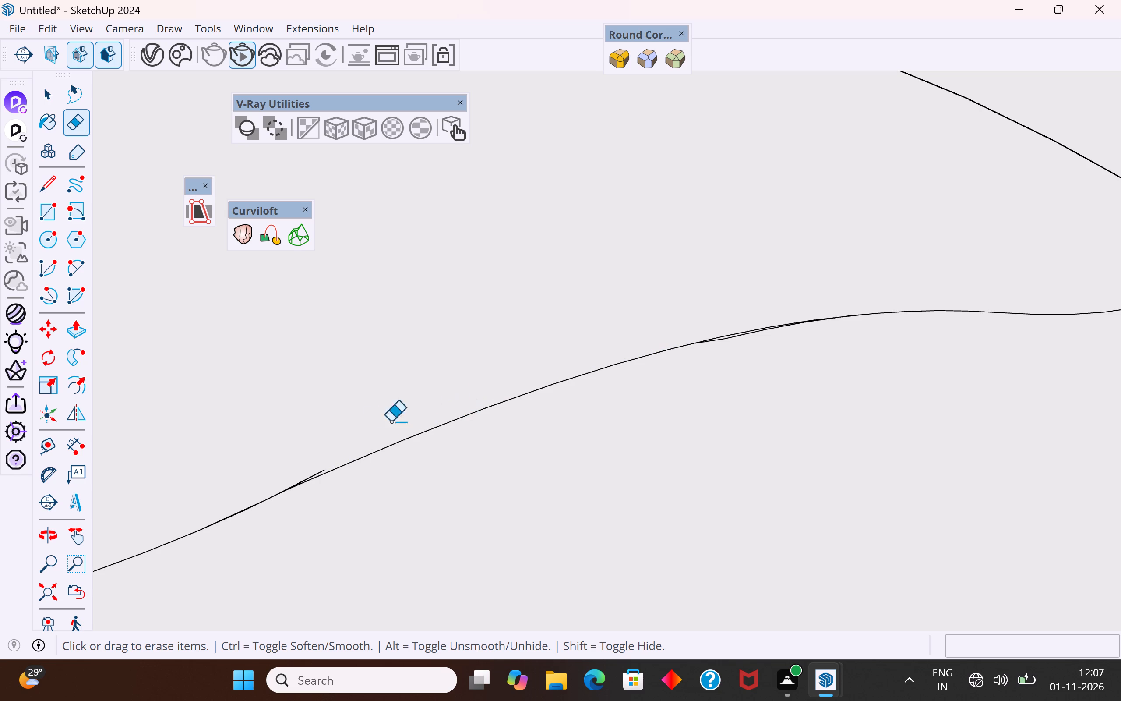
scroll(673, 340, down, 1)
scroll(411, 448, up, 7)
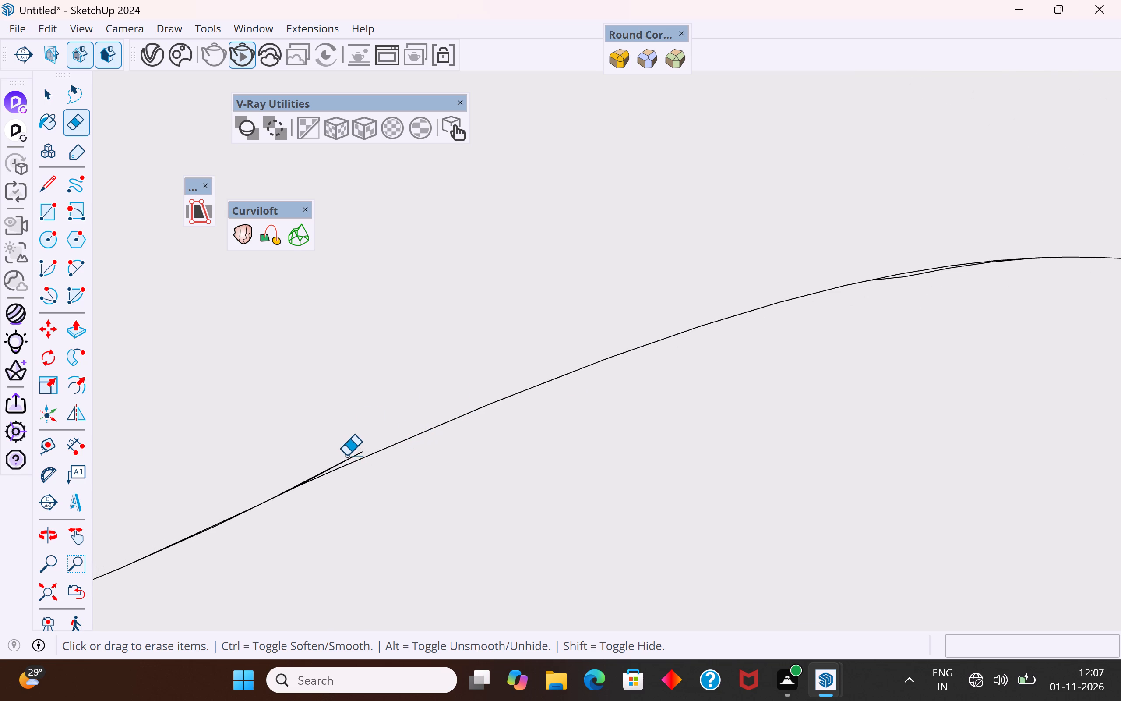
click(349, 458)
scroll(349, 458, down, 5)
scroll(301, 485, up, 8)
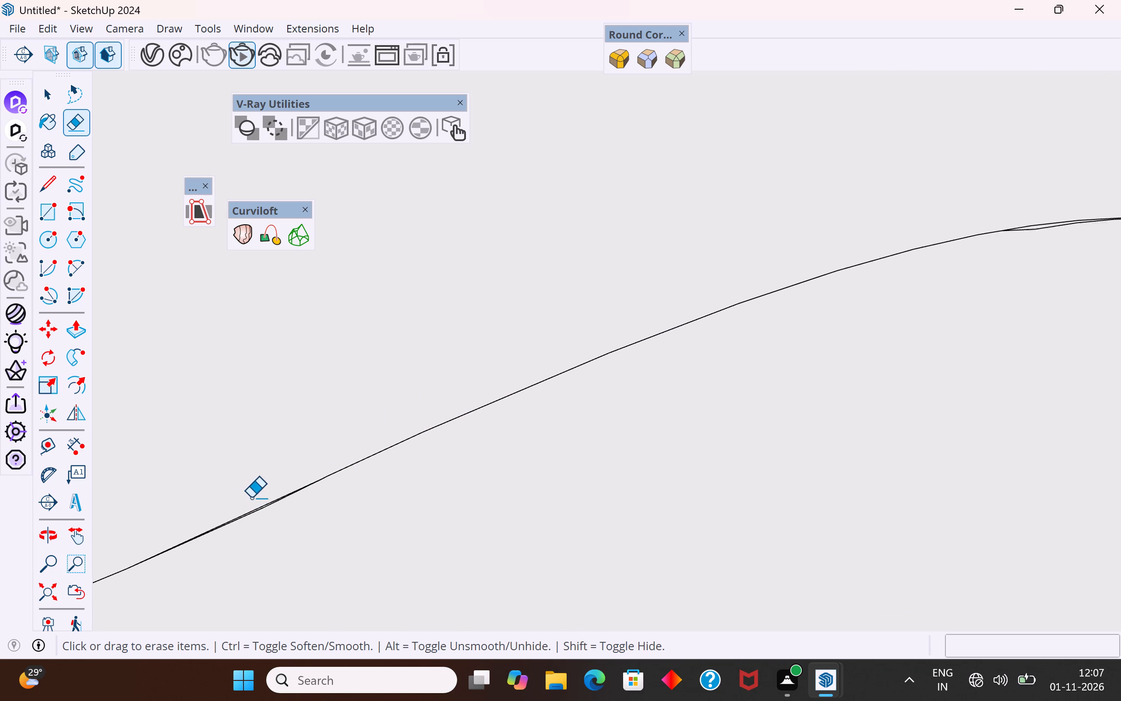
scroll(251, 498, up, 14)
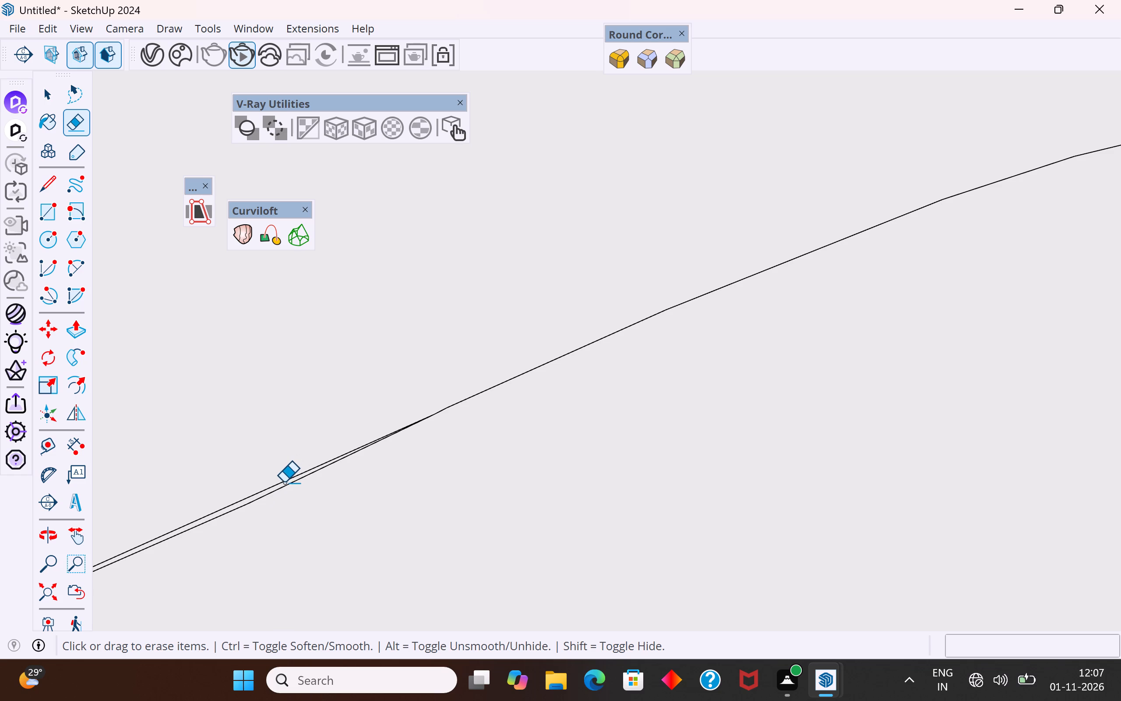
click(281, 481)
scroll(281, 481, down, 20)
scroll(281, 481, down, 2)
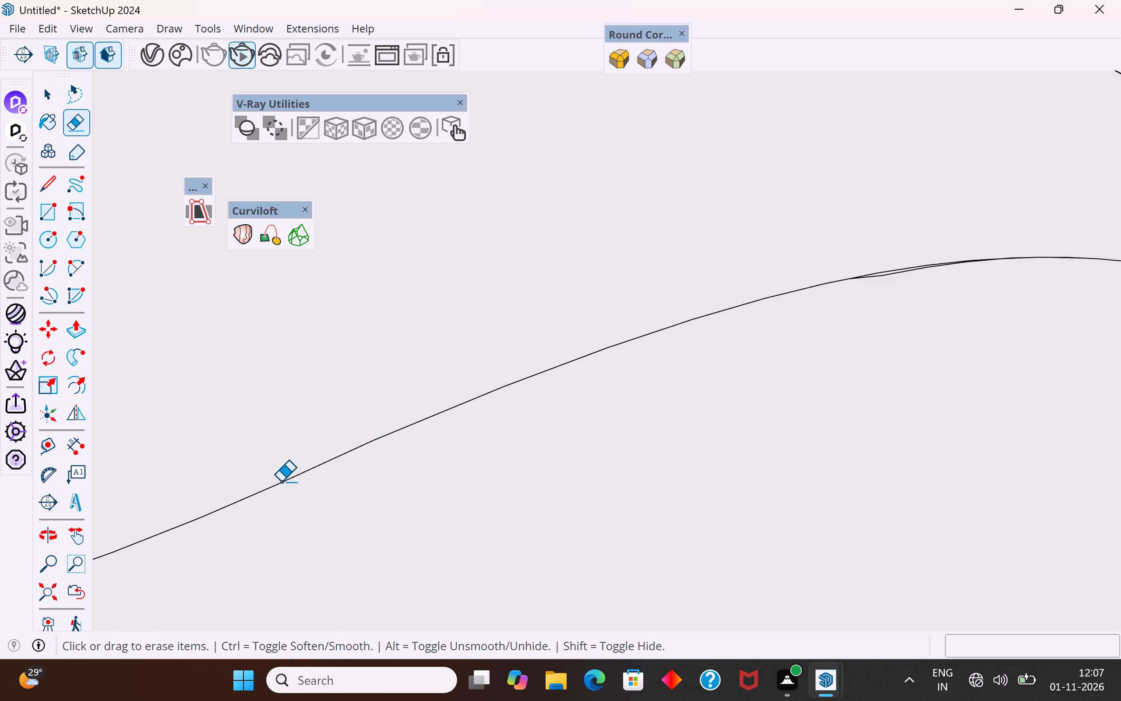
Erase the old vein segments that run just below the new arc toward the leaf tip.
scroll(281, 481, down, 8)
scroll(647, 362, up, 2)
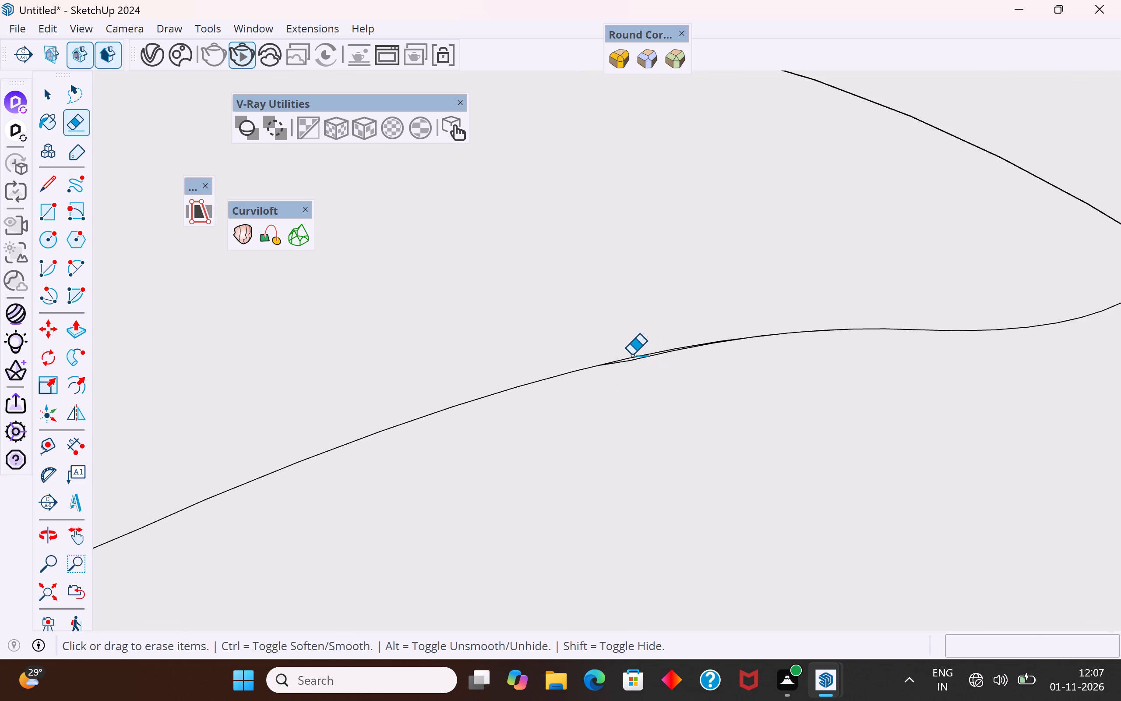
scroll(631, 359, up, 12)
click(636, 362)
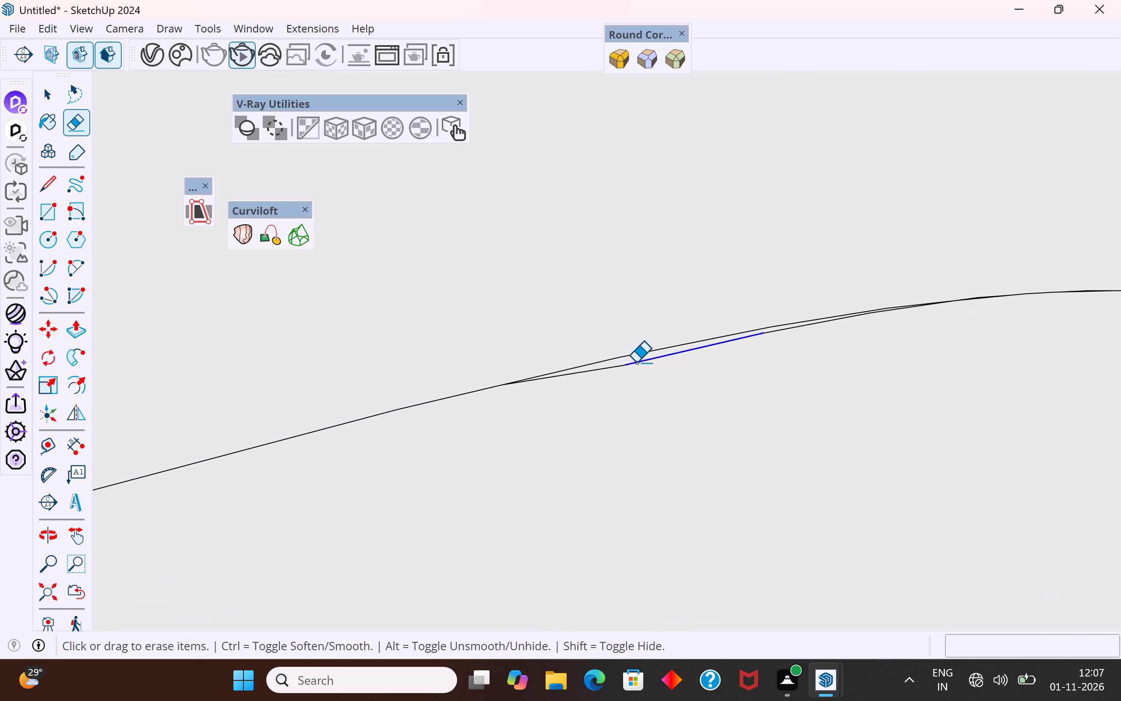
click(609, 368)
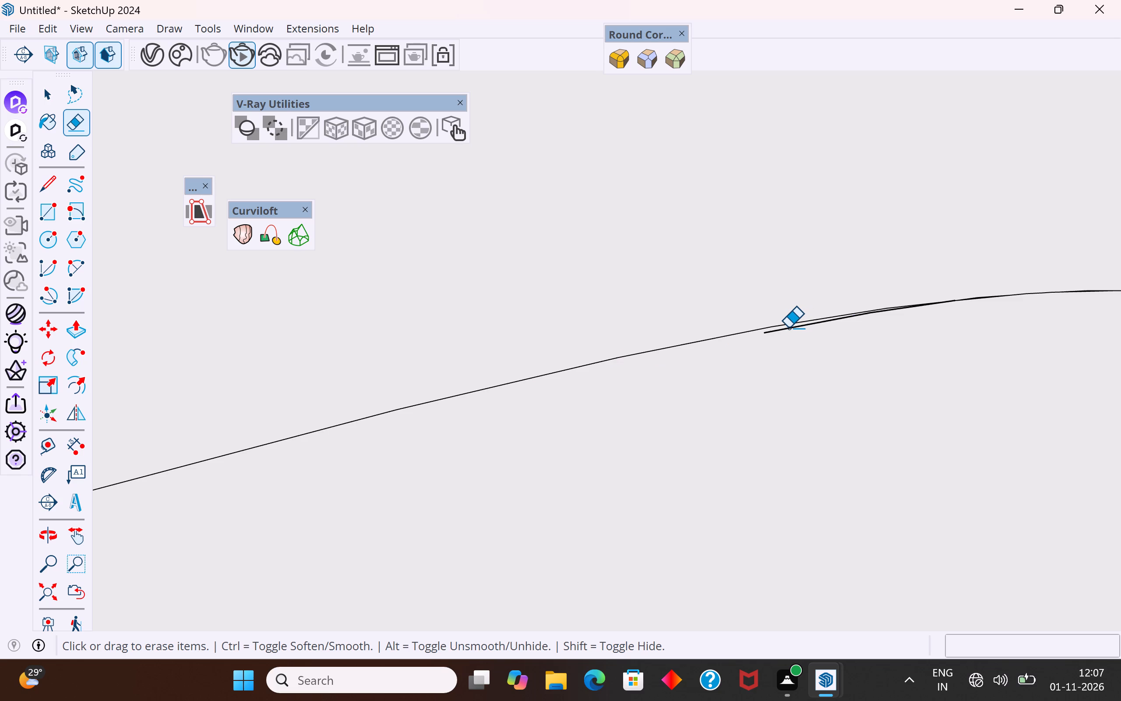
click(788, 328)
scroll(912, 303, up, 4)
scroll(966, 301, up, 5)
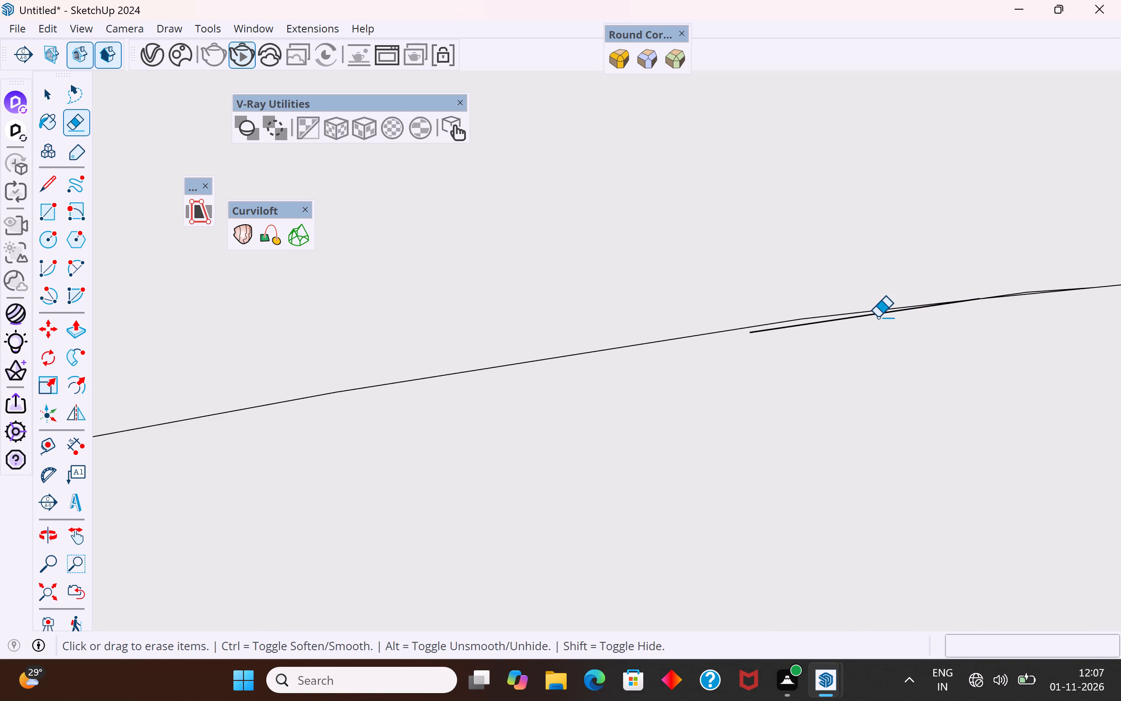
click(831, 320)
Erase the remaining sliver segments doubling the vein near the tip arc, leaving a single continuous centre vein.
scroll(395, 481, down, 12)
scroll(750, 379, up, 15)
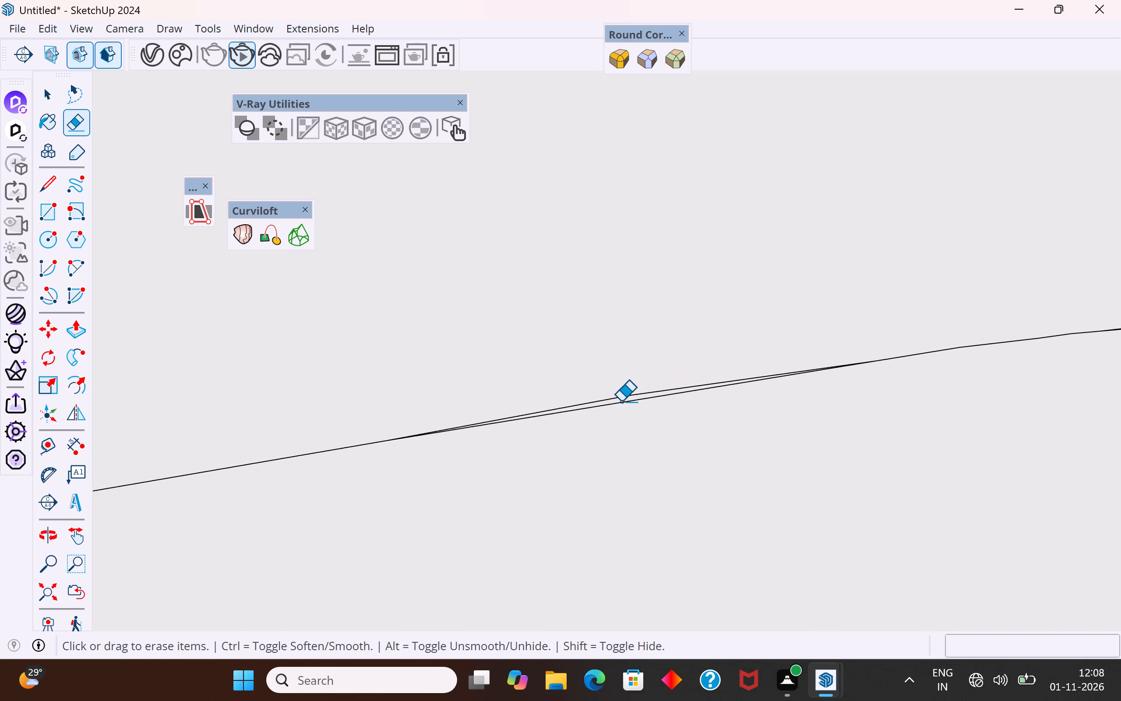
scroll(621, 401, up, 3)
click(579, 401)
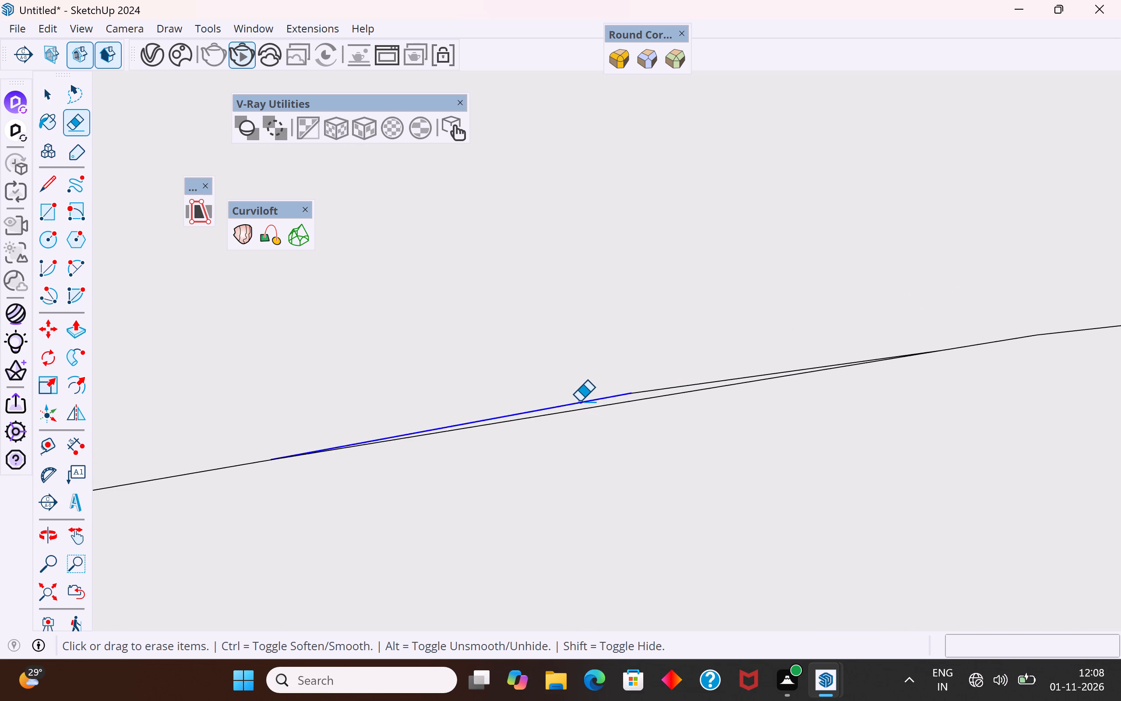
scroll(579, 401, down, 11)
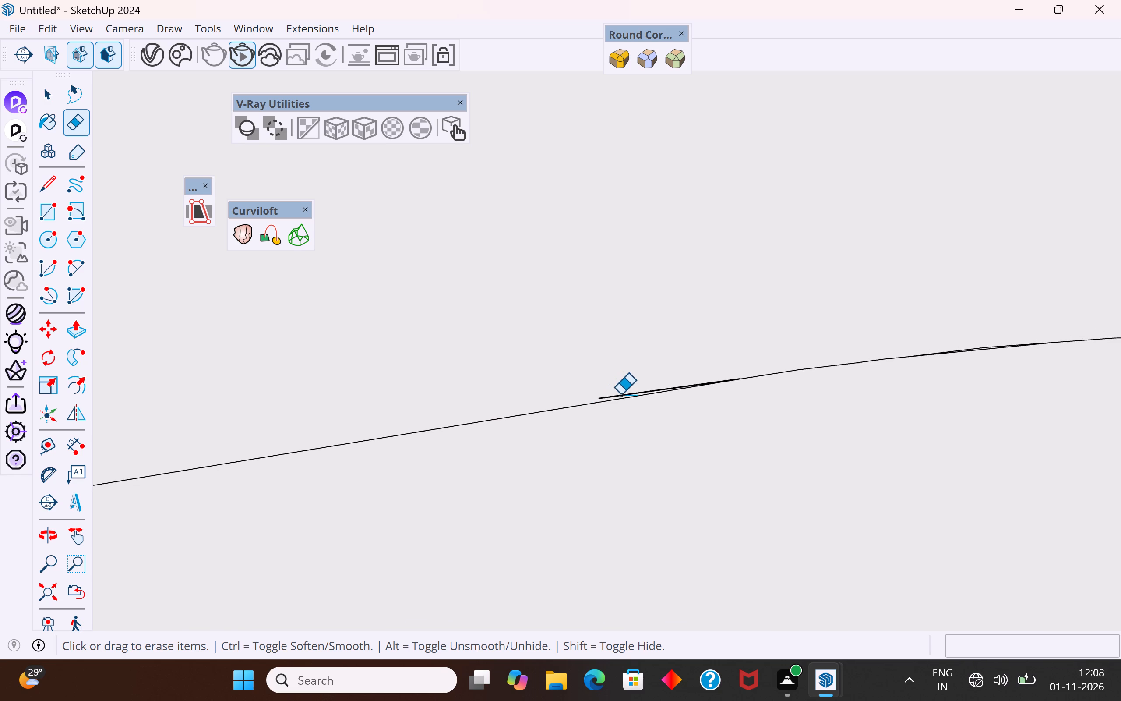
scroll(620, 394, up, 9)
click(624, 397)
scroll(624, 397, down, 7)
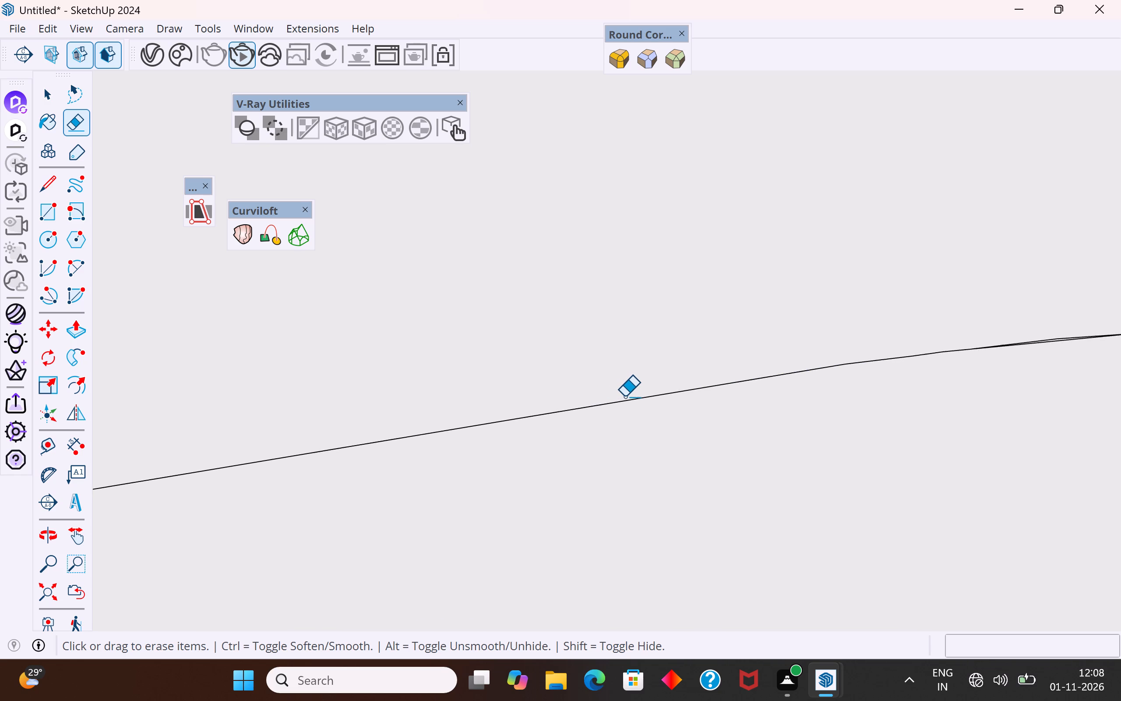
scroll(624, 397, down, 6)
scroll(920, 359, up, 16)
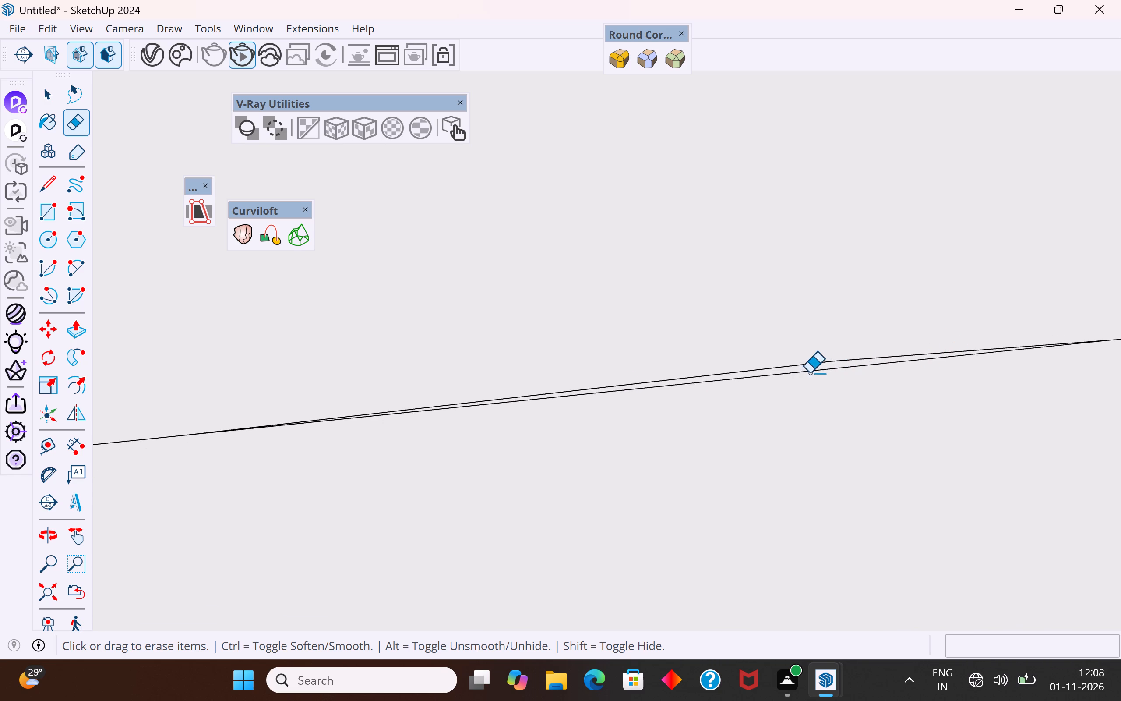
click(793, 367)
click(848, 361)
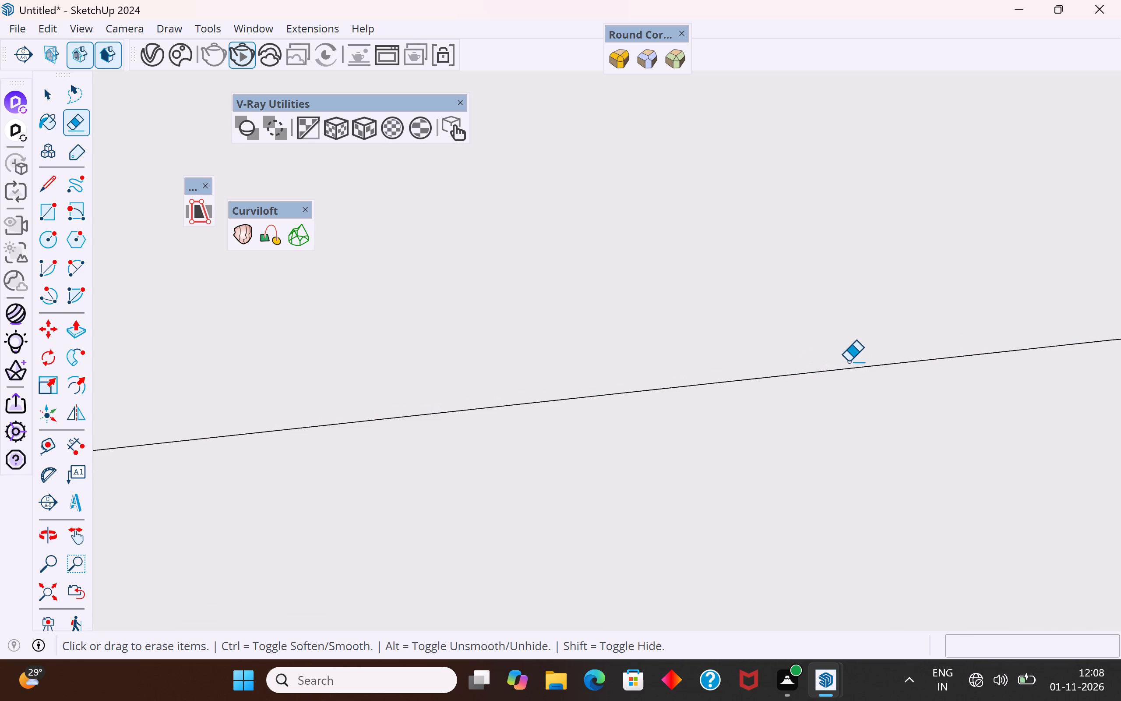
scroll(848, 361, down, 20)
scroll(848, 361, down, 6)
scroll(651, 381, up, 1)
scroll(651, 381, down, 7)
scroll(651, 381, up, 1)
scroll(651, 381, down, 14)
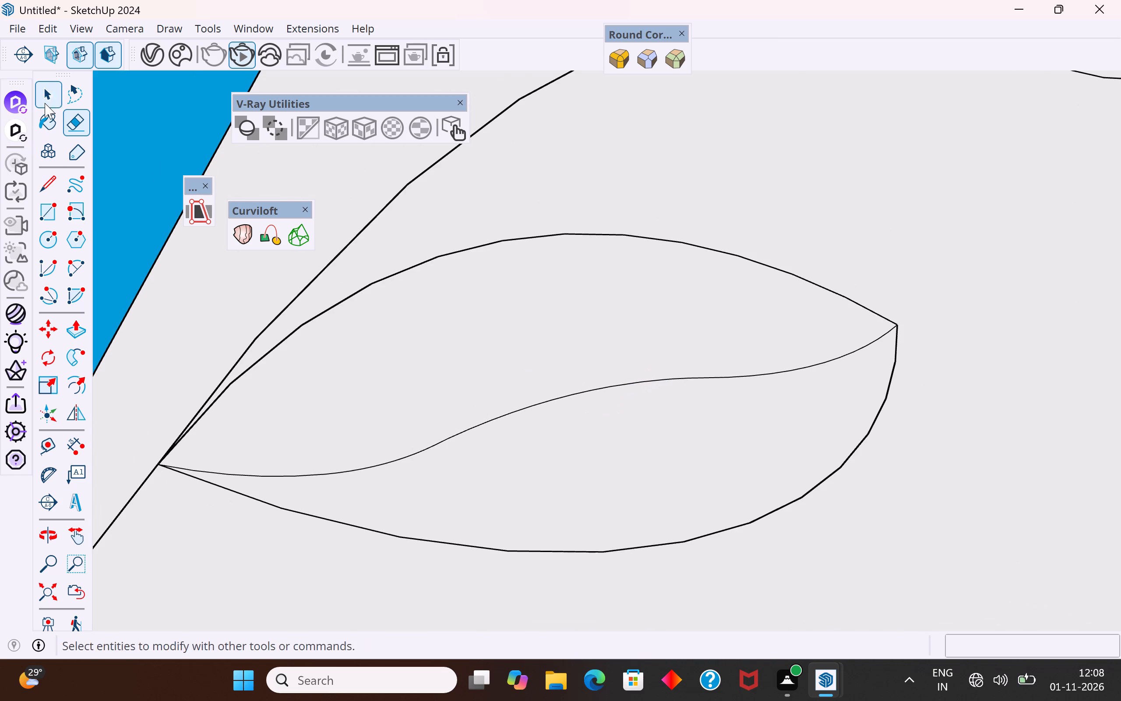
Check that the vein splits the leaf into two faces, and view the leaf from the wall's other side.
click(49, 96)
click(374, 326)
click(600, 436)
scroll(600, 436, down, 5)
middle_drag(673, 382, 697, 253)
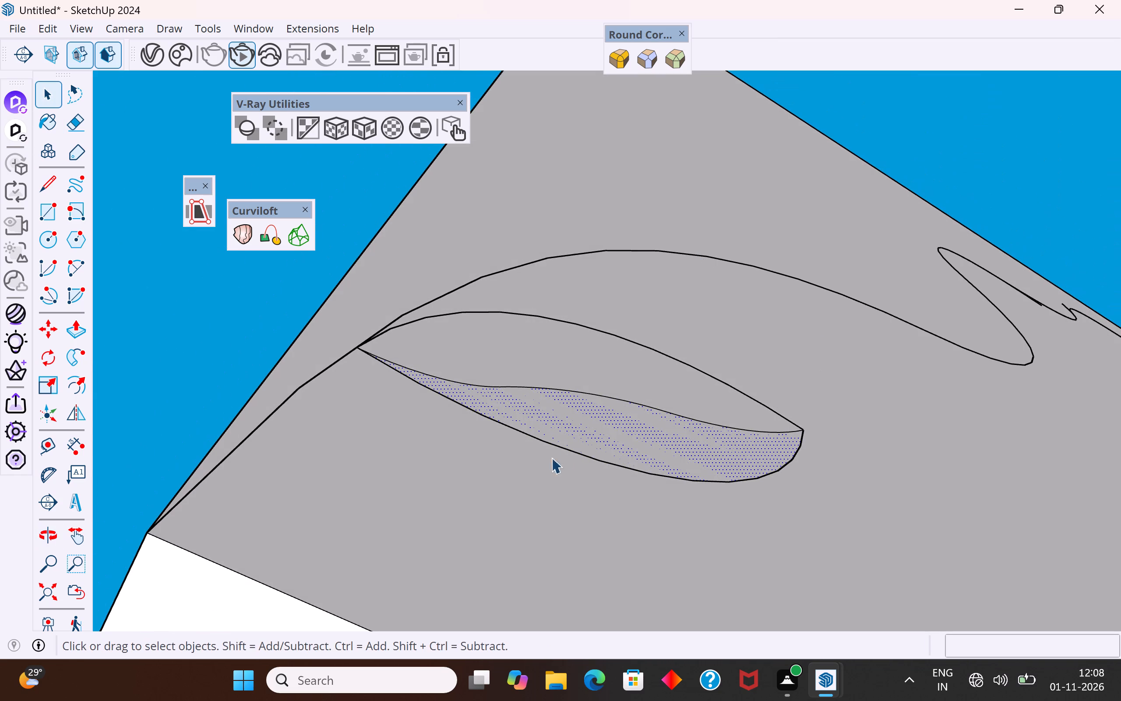
middle_drag(568, 444, 550, 619)
middle_drag(588, 440, 575, 532)
scroll(603, 500, up, 1)
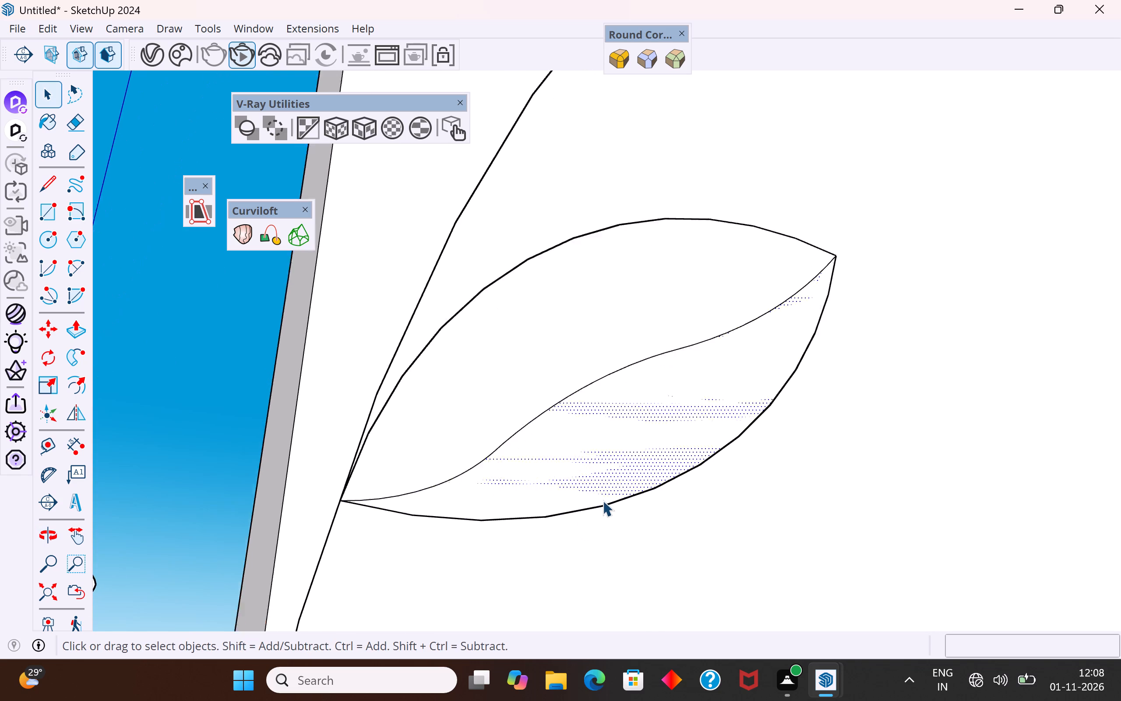
scroll(603, 500, up, 1)
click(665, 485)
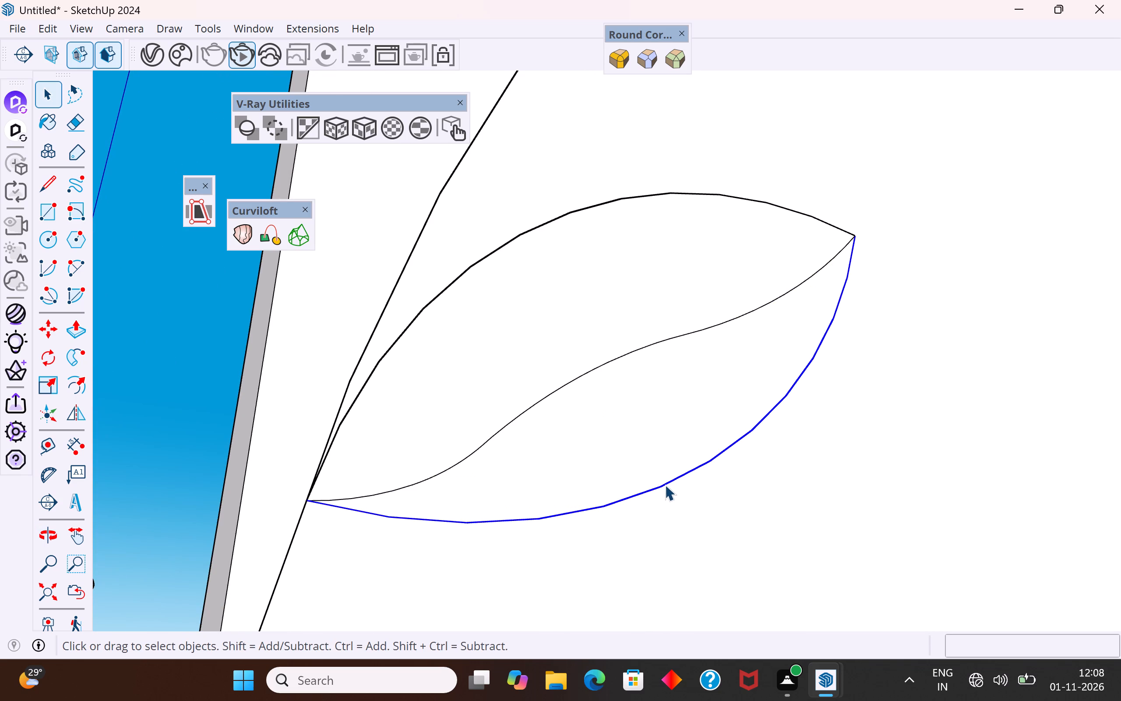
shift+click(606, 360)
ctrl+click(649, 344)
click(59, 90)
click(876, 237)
Start a fresh selection with the leaf's centre vein, taking its segments from the tip down to about mid-leaf.
triple_click(830, 260)
click(830, 260)
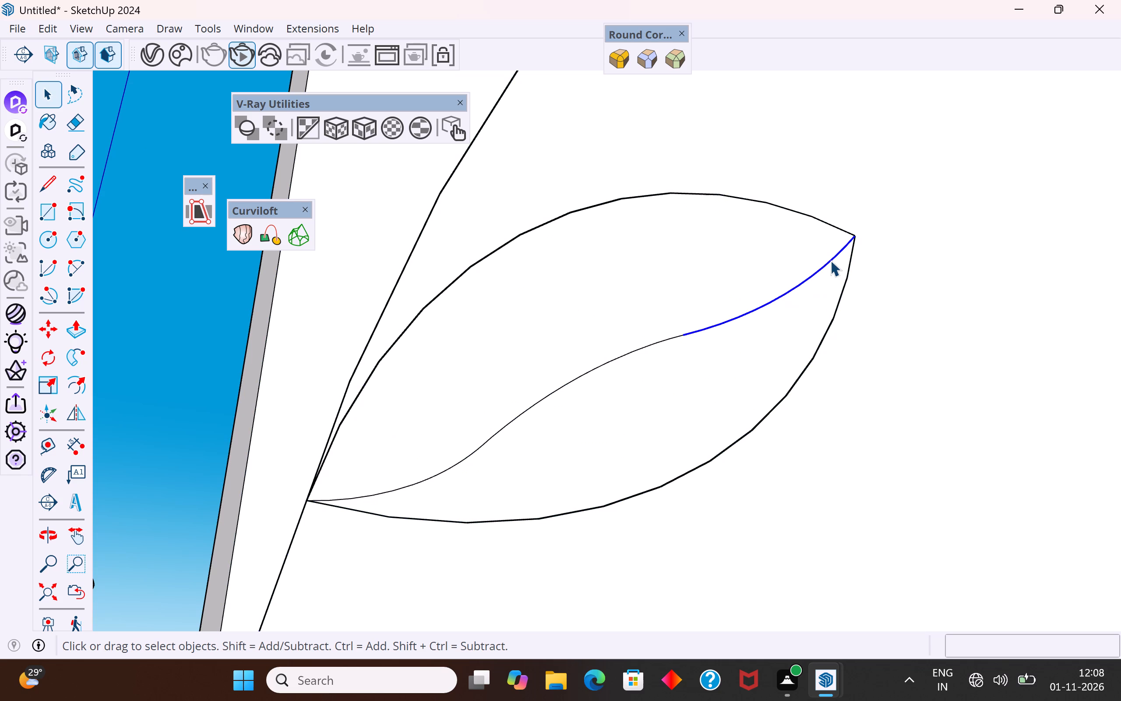
ctrl+click(661, 340)
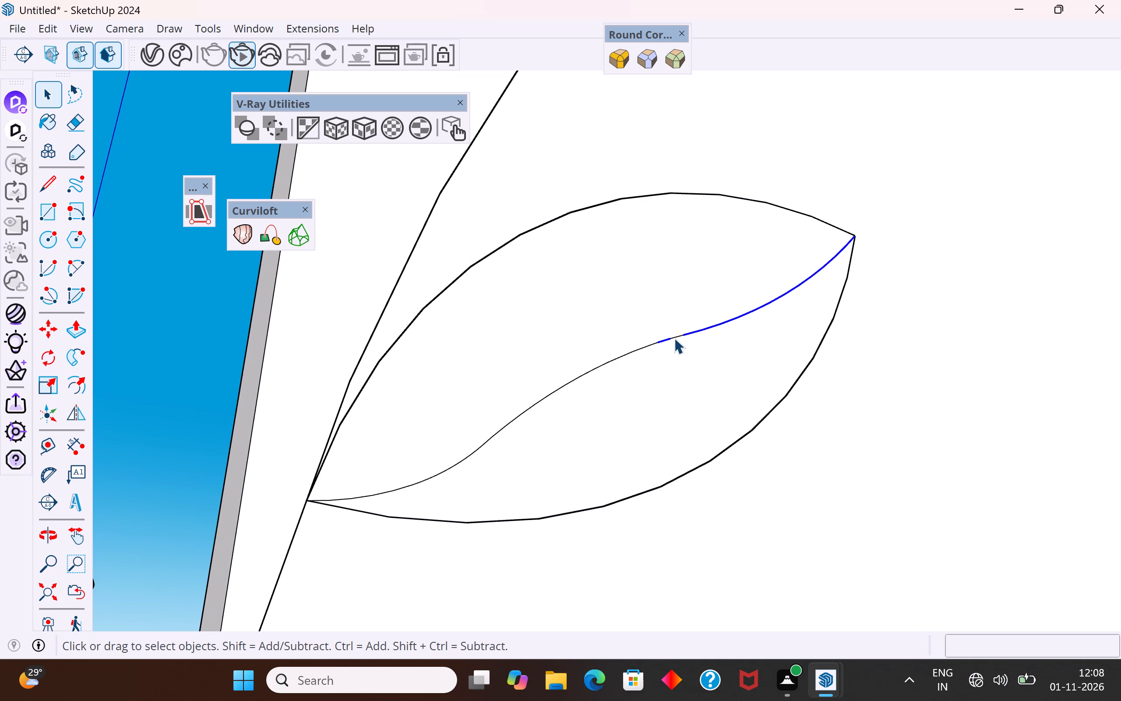
ctrl+click(674, 335)
ctrl+click(644, 346)
scroll(646, 347, up, 12)
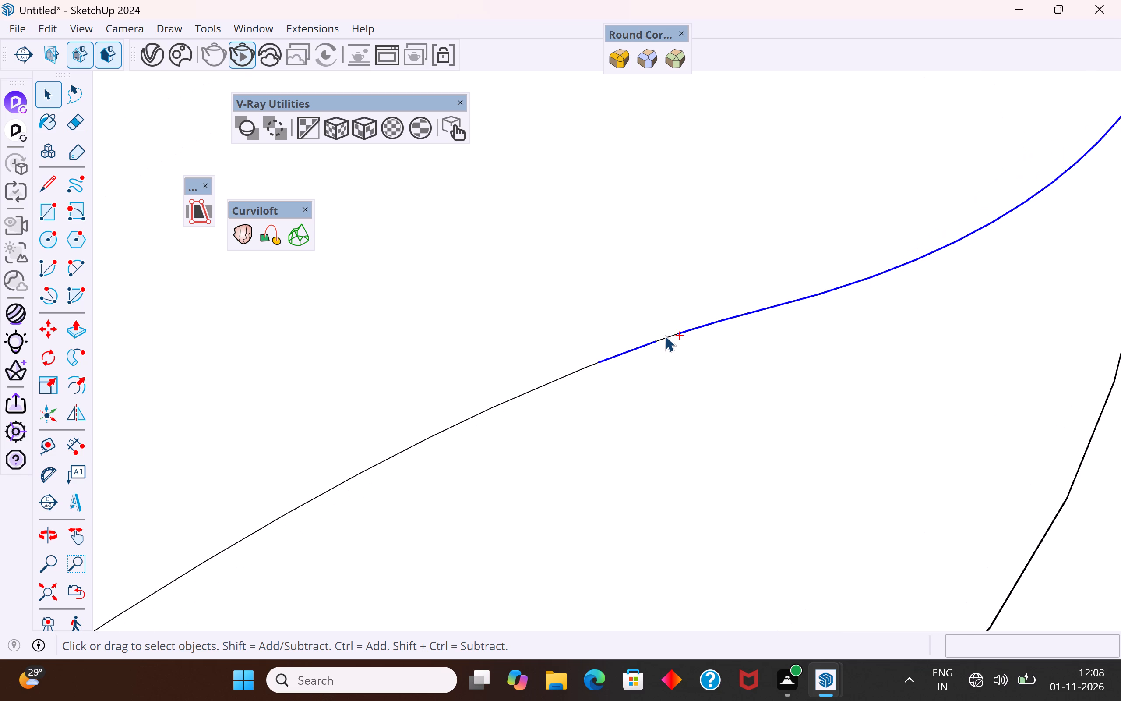
ctrl+click(665, 336)
ctrl+click(586, 365)
ctrl+click(560, 378)
ctrl+click(479, 412)
scroll(873, 285, down, 6)
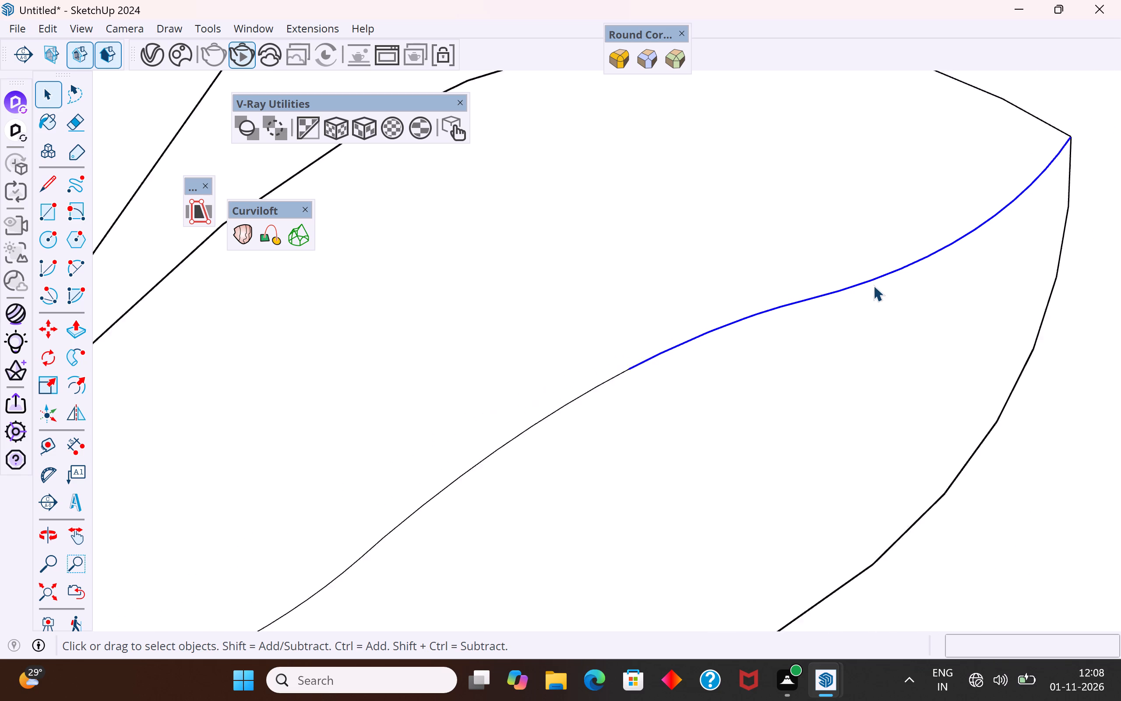
Extend the selection along the middle stretch of the centre vein, including the small segments skipped between selected pieces.
ctrl+click(639, 367)
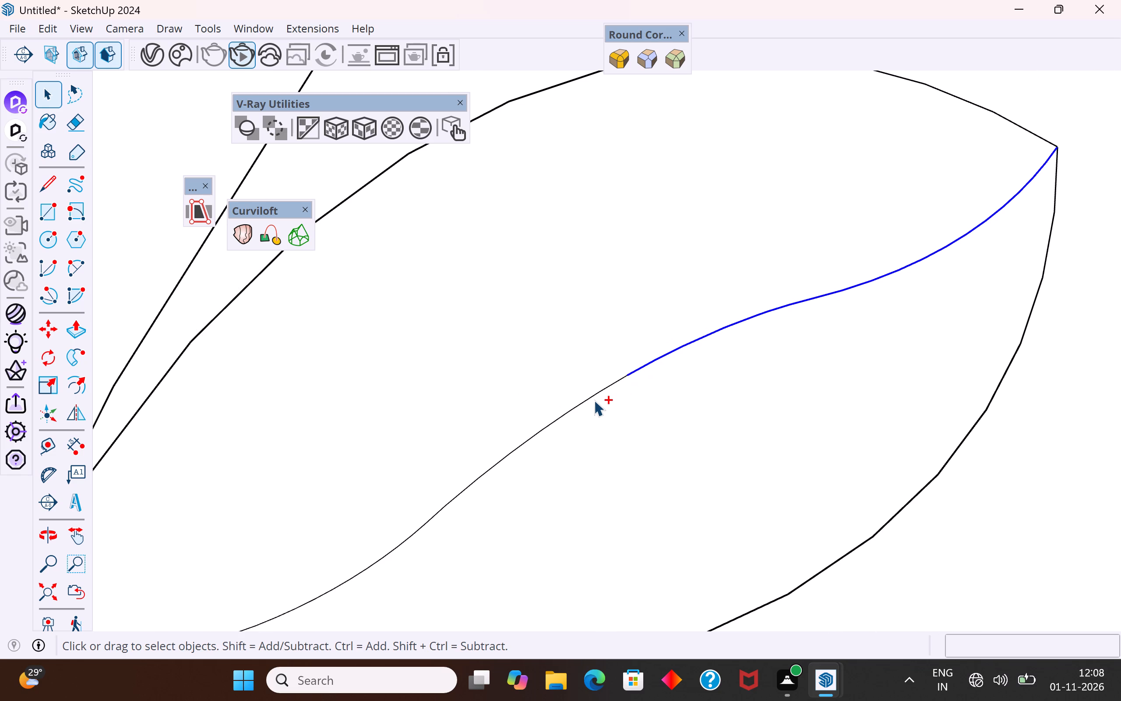
ctrl+click(587, 398)
scroll(871, 263, down, 1)
scroll(664, 374, up, 3)
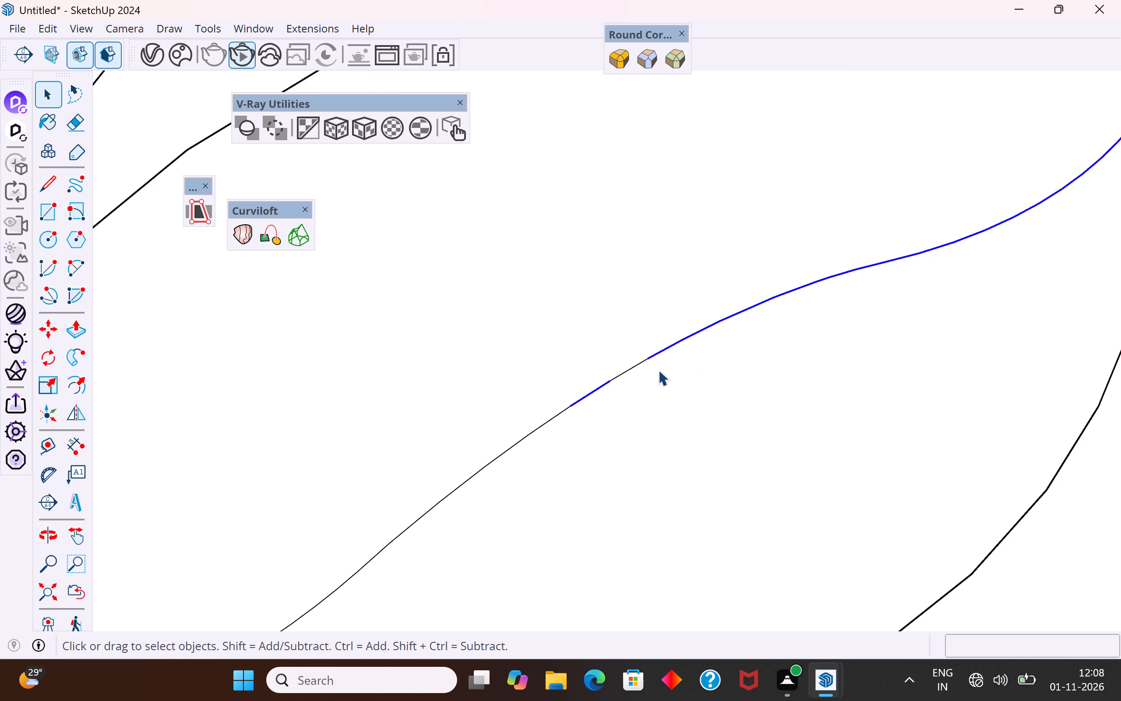
scroll(658, 370, up, 4)
ctrl+click(632, 364)
scroll(1040, 204, down, 5)
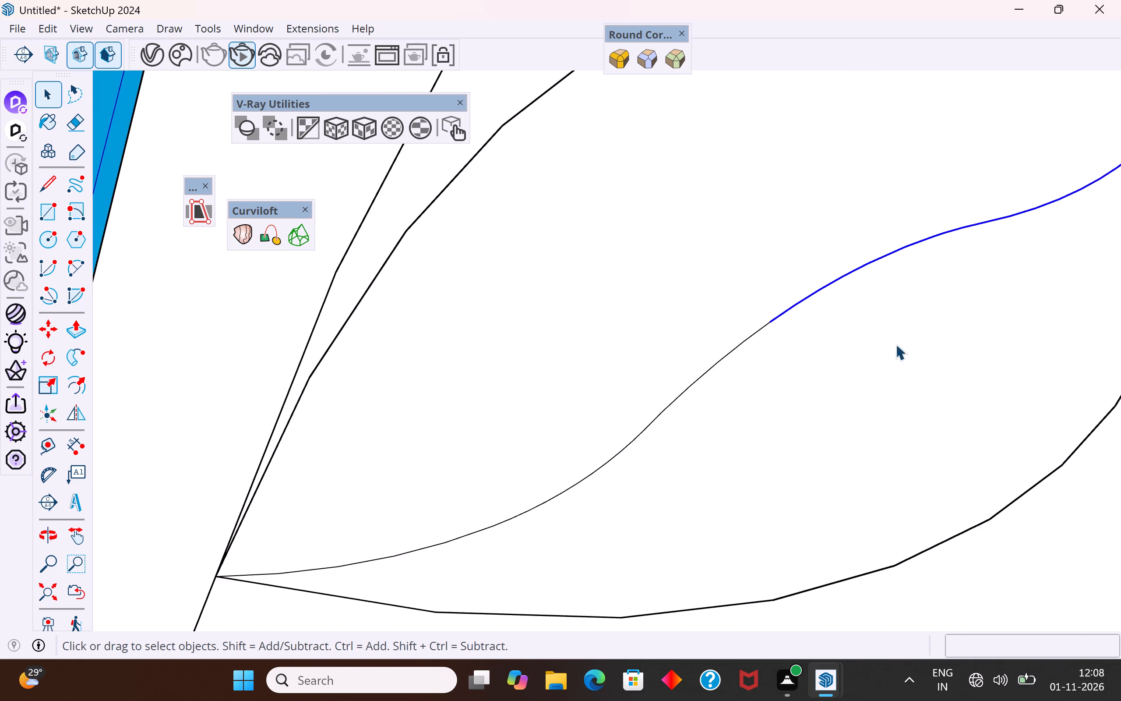
middle_drag(858, 365, 723, 382)
scroll(756, 324, up, 1)
middle_drag(756, 324, 761, 295)
scroll(765, 303, up, 4)
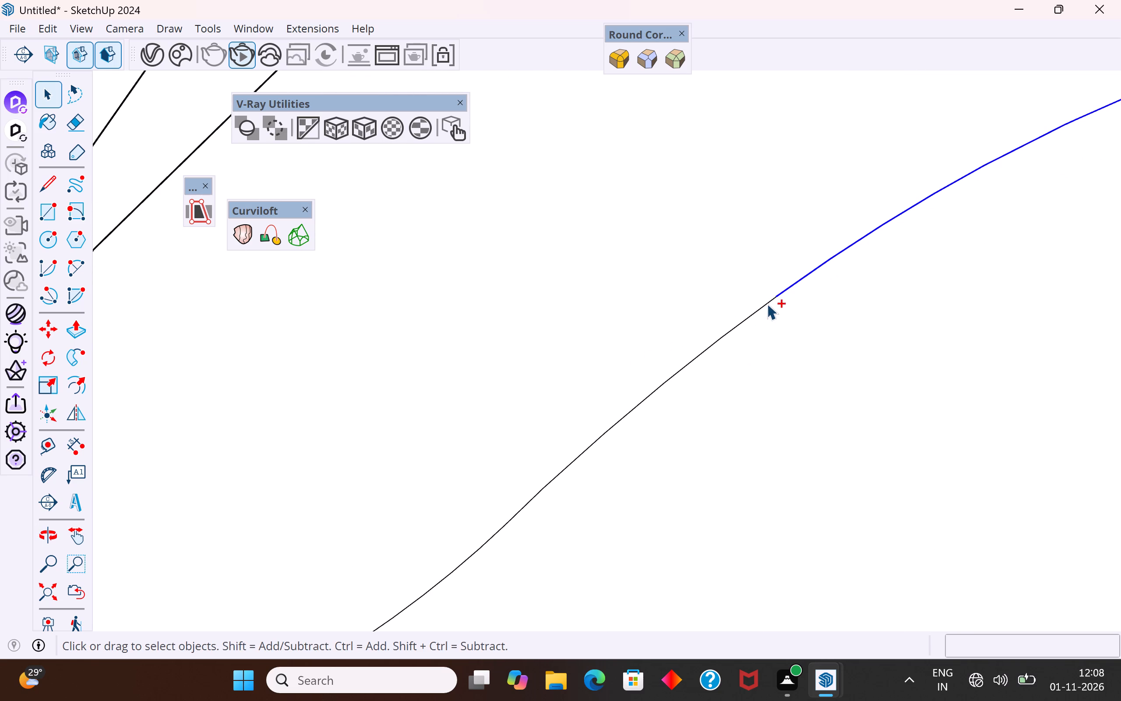
ctrl+click(758, 307)
ctrl+click(679, 371)
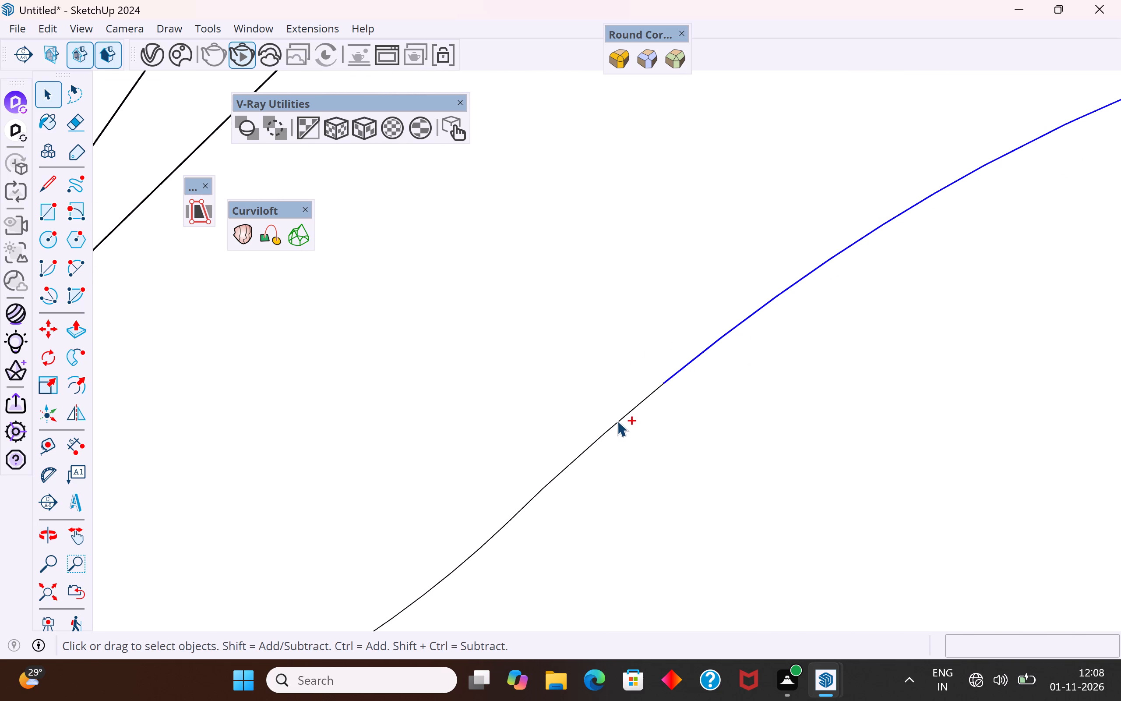
ctrl+click(614, 422)
Add the vein segments through the bend where its curvature reverses, continuing toward the leaf base without gaps.
scroll(851, 210, down, 6)
scroll(816, 359, up, 1)
middle_drag(752, 418, 665, 304)
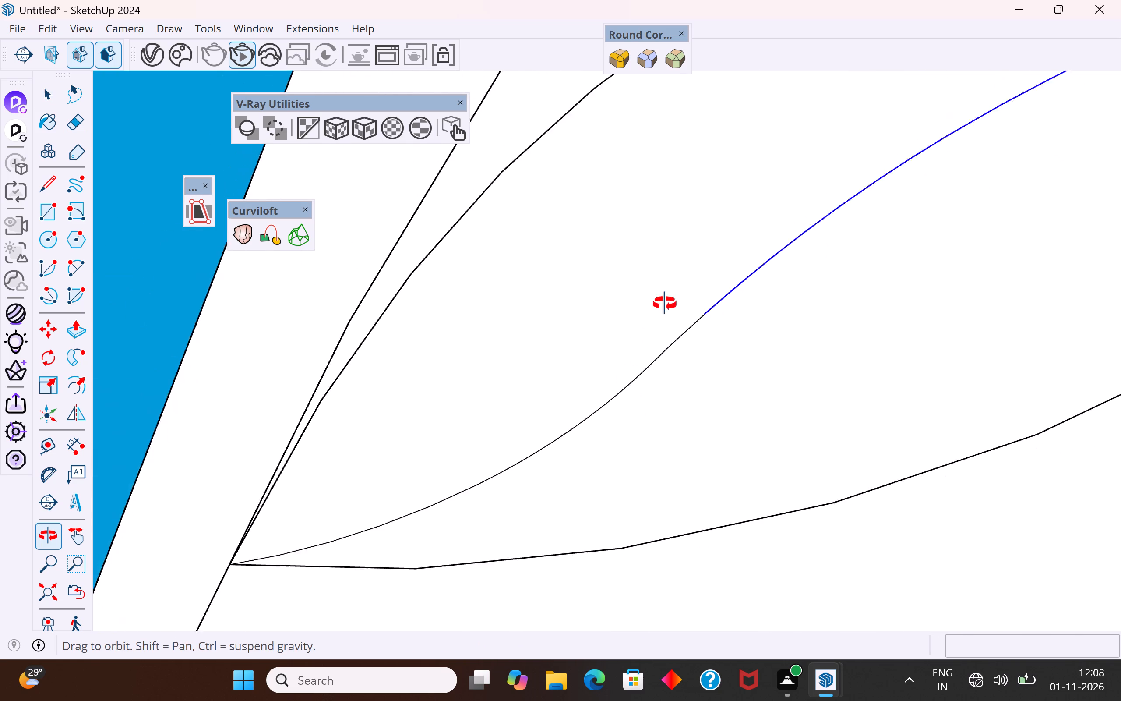
middle_drag(665, 304, 668, 300)
scroll(666, 350, up, 4)
ctrl+click(665, 349)
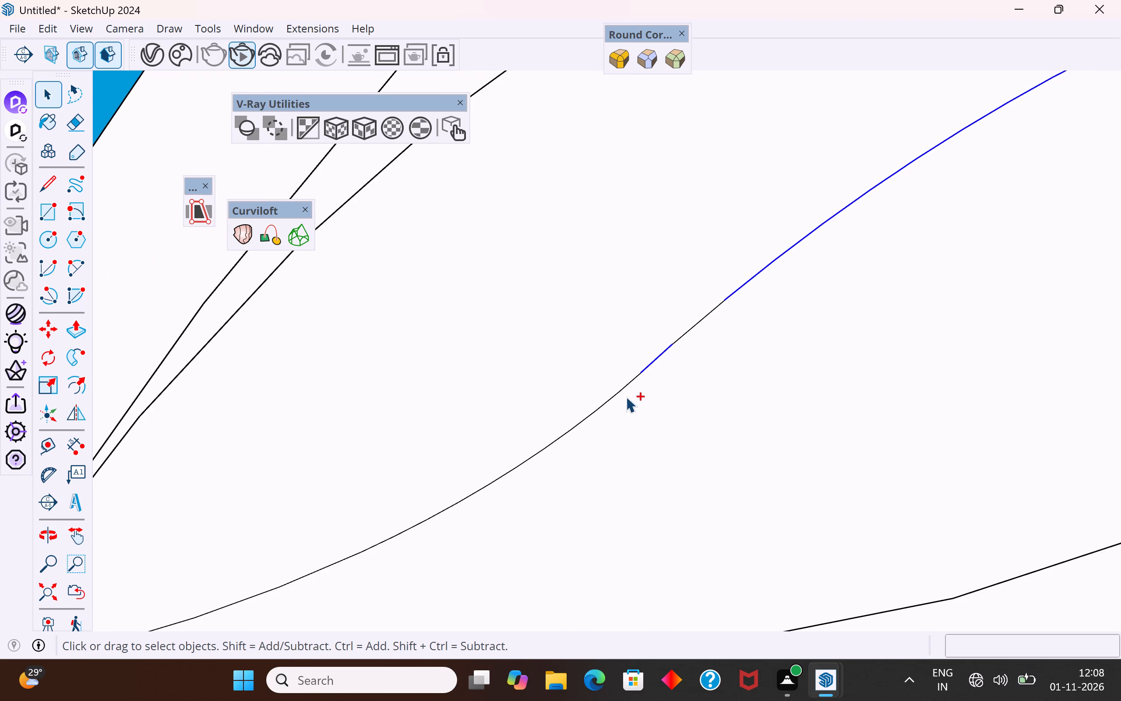
ctrl+click(685, 332)
ctrl+click(606, 400)
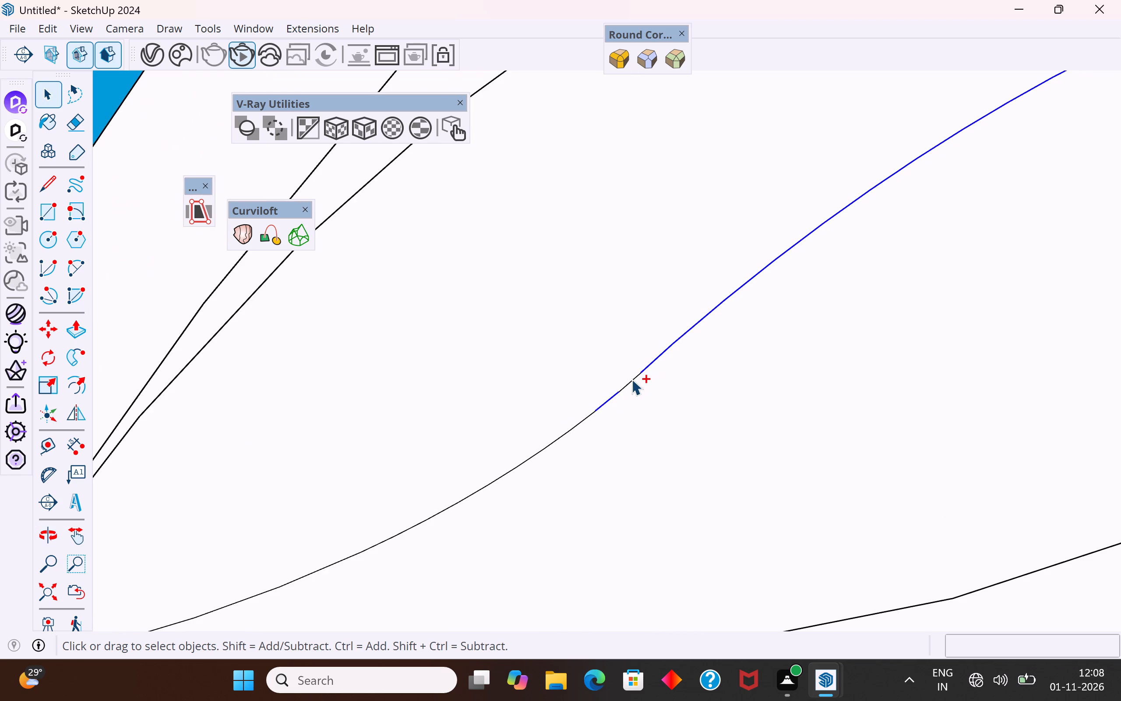
ctrl+click(631, 379)
ctrl+click(571, 425)
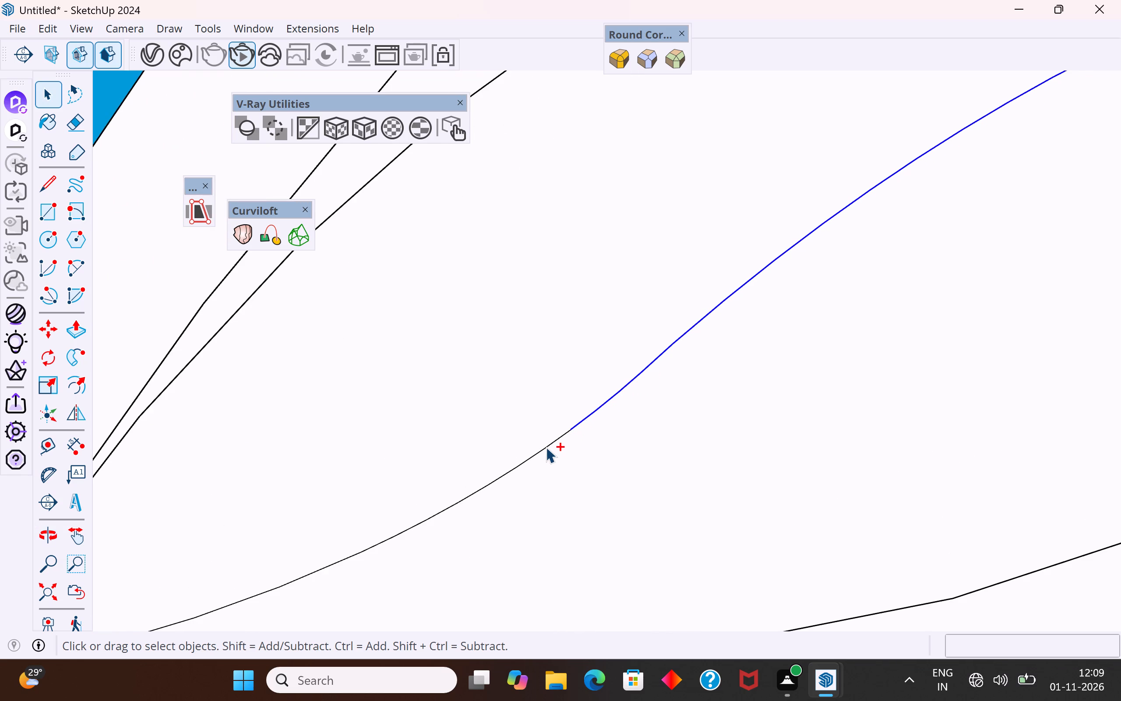
ctrl+click(546, 447)
ctrl+click(509, 470)
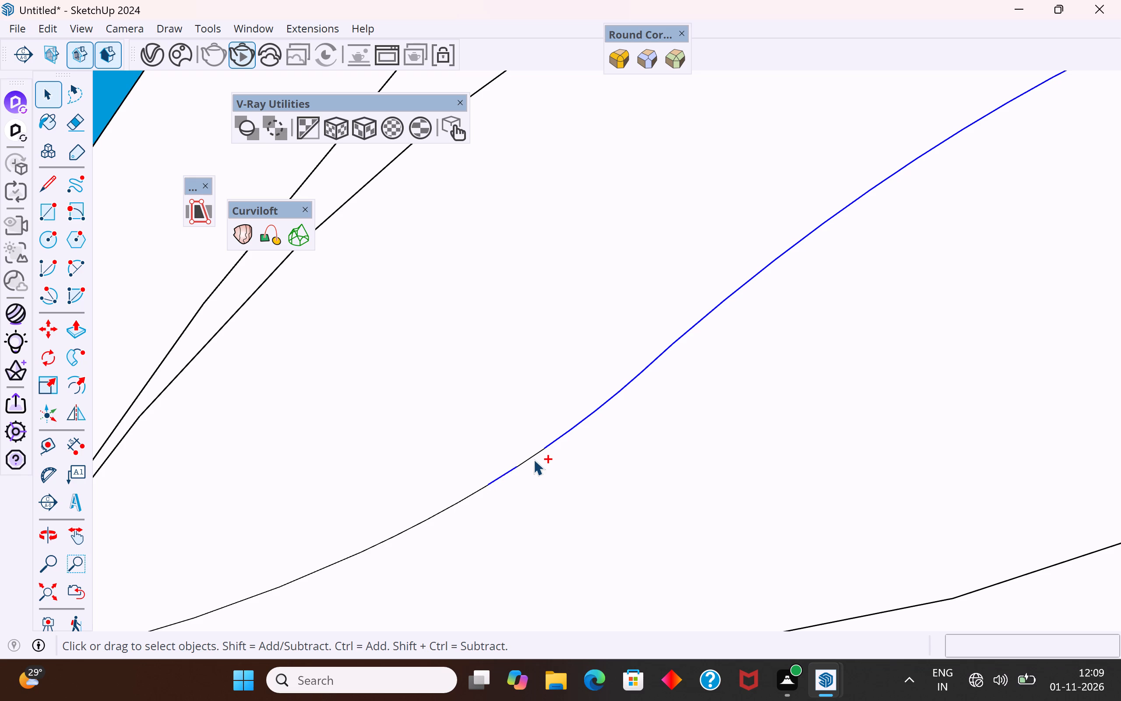
ctrl+click(532, 455)
ctrl+click(476, 489)
ctrl+click(434, 514)
Add the remaining centre vein segments down to the point where the leaf meets the vine.
scroll(805, 355, down, 6)
middle_drag(796, 385, 742, 418)
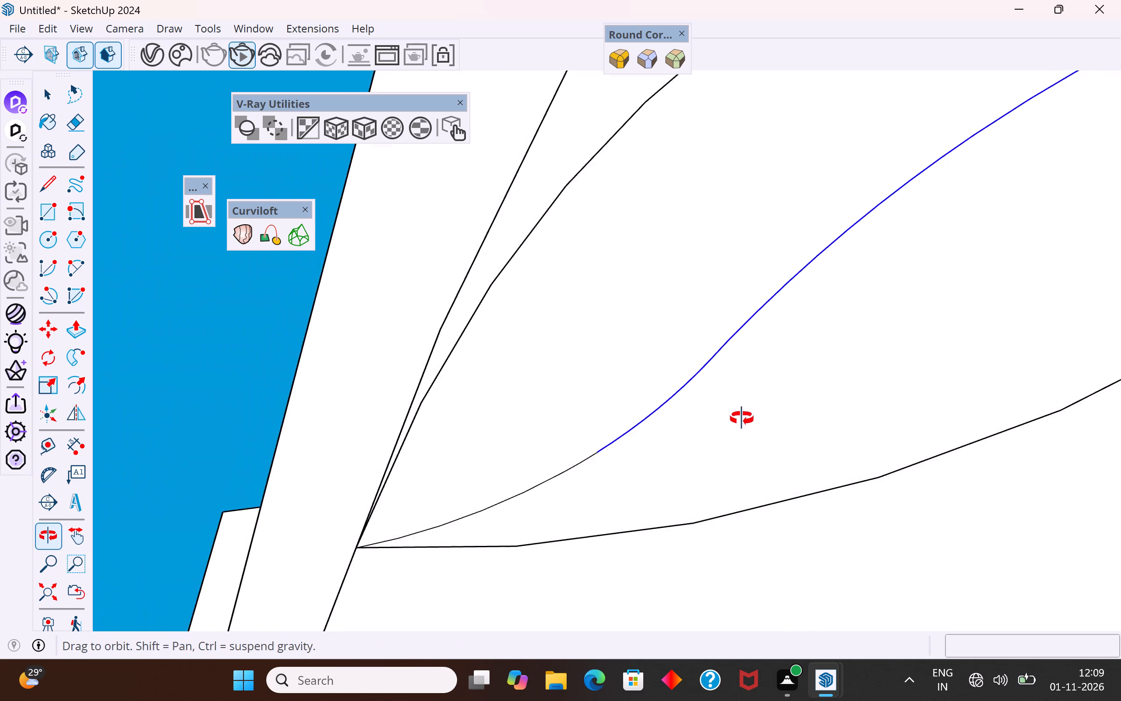
middle_drag(742, 418, 721, 343)
scroll(558, 489, up, 7)
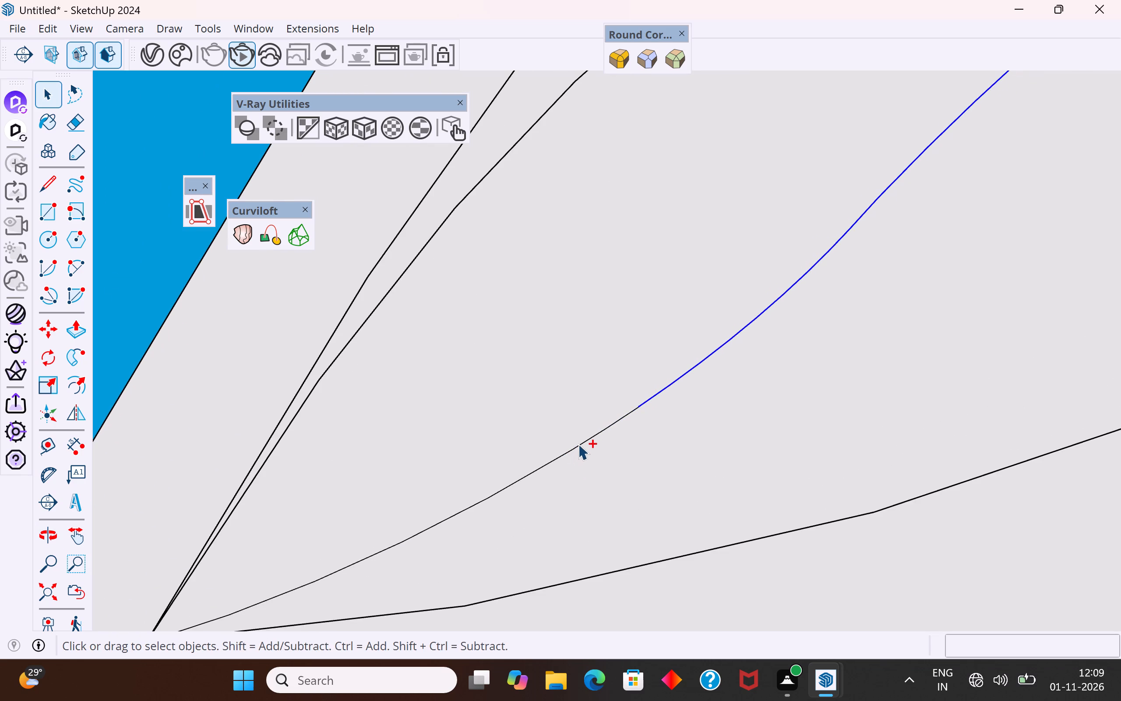
ctrl+click(578, 444)
ctrl+click(625, 414)
ctrl+click(539, 467)
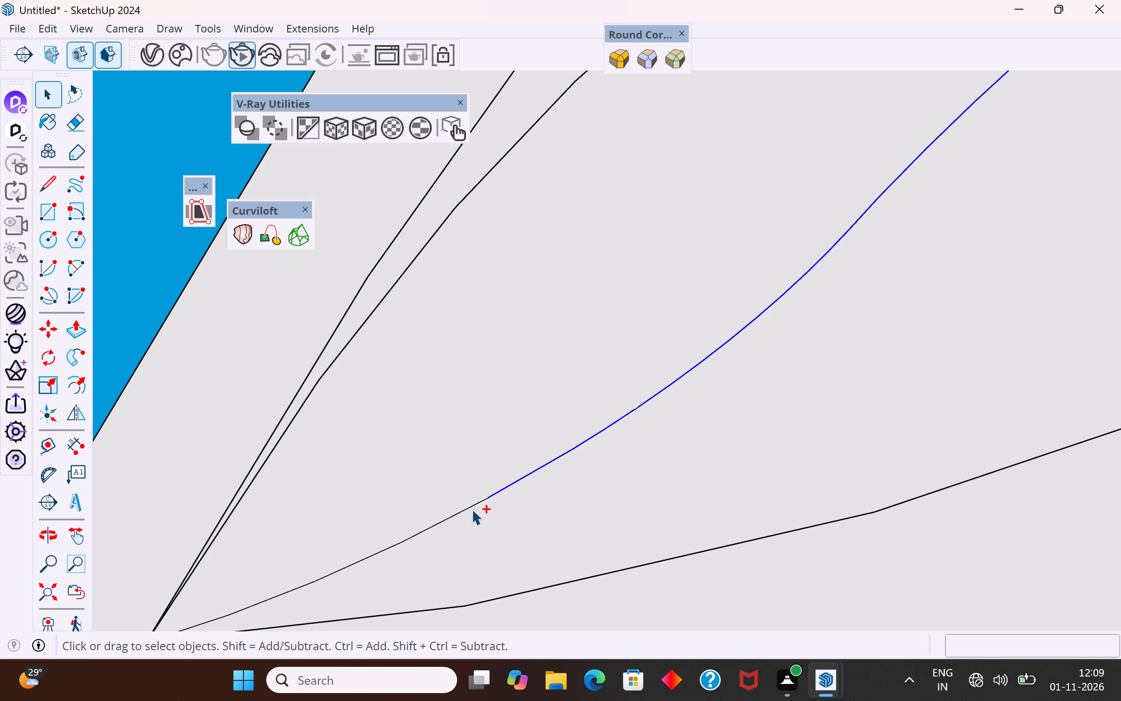
ctrl+click(470, 509)
scroll(1053, 210, down, 6)
scroll(723, 418, up, 4)
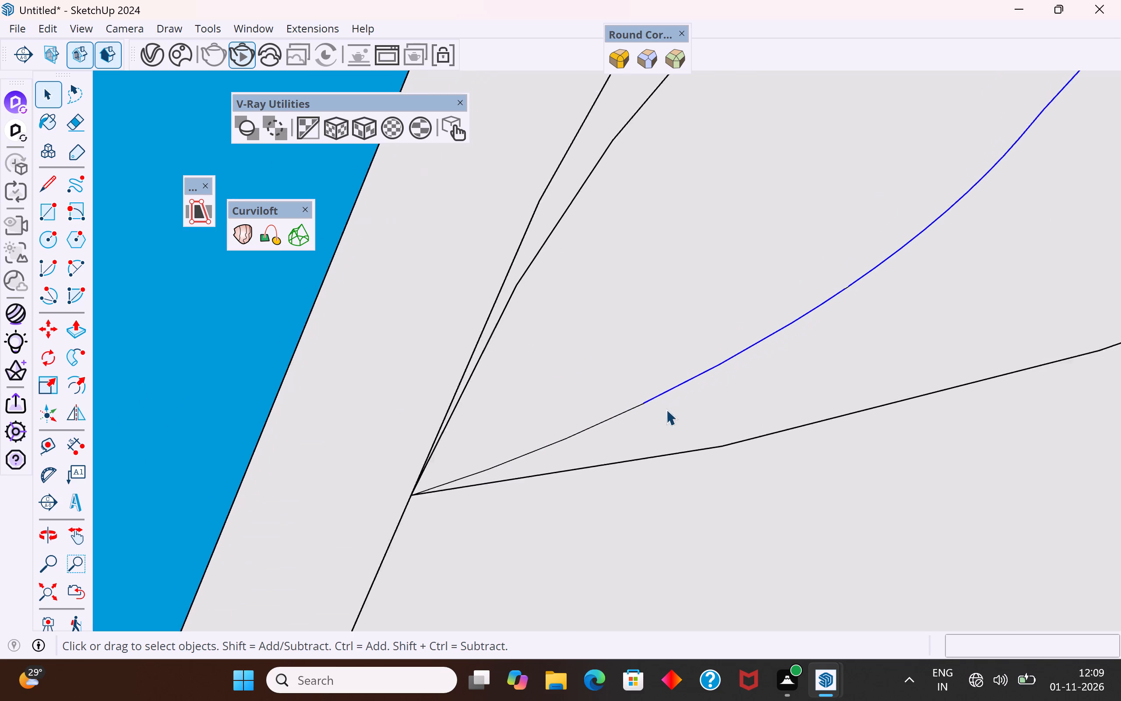
scroll(666, 409, up, 4)
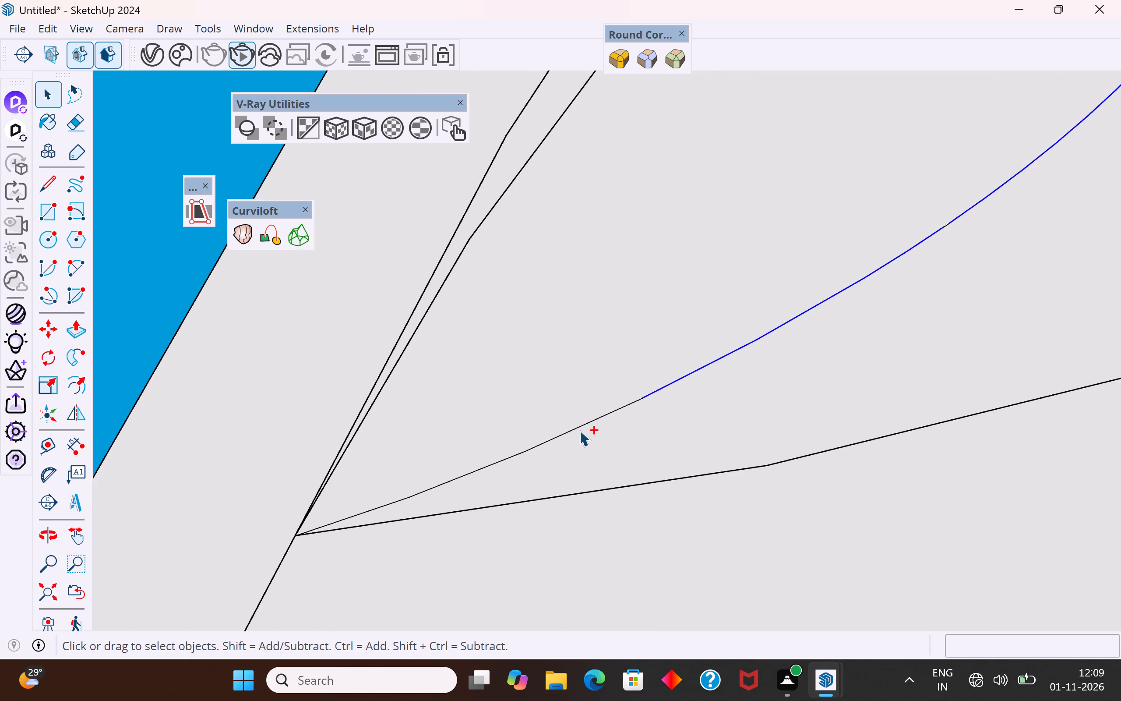
ctrl+click(585, 422)
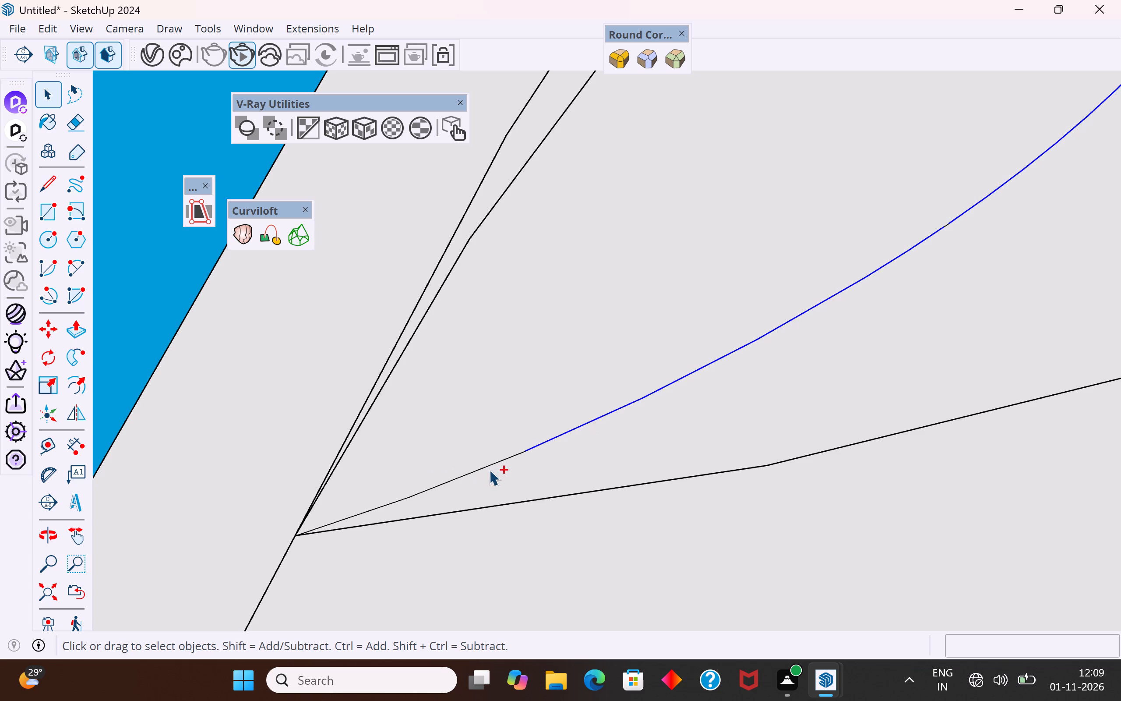
ctrl+click(496, 464)
ctrl+click(385, 505)
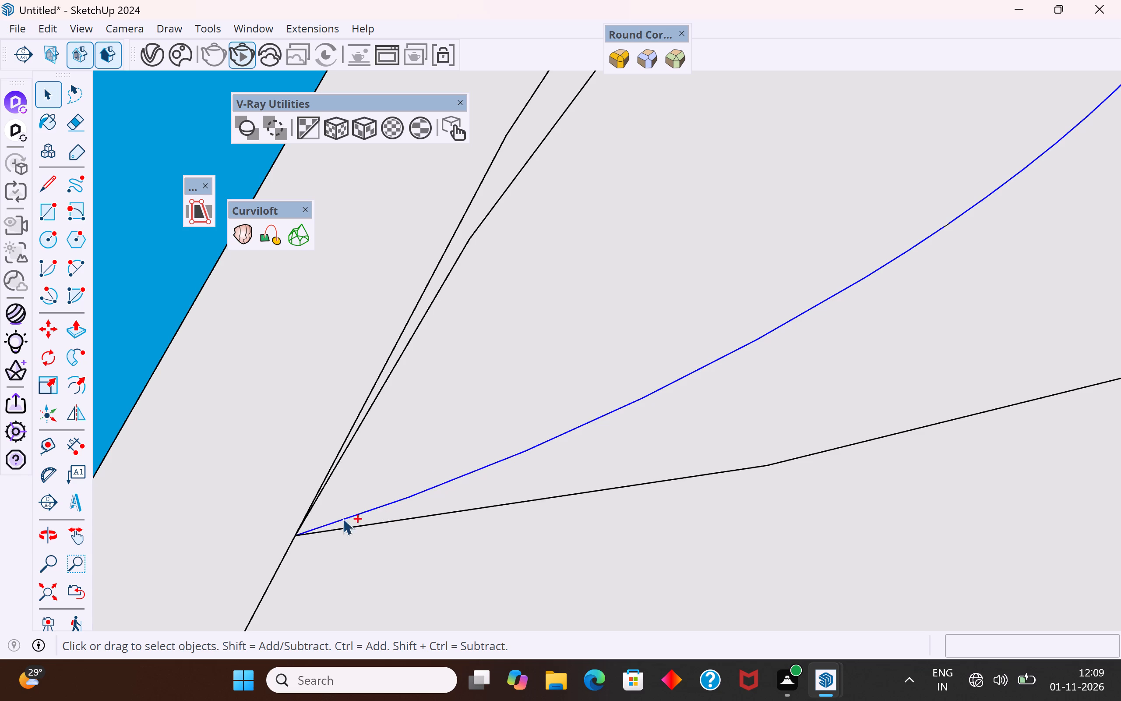
Add the leaf's lower and upper outline arcs to the vein selection.
ctrl+click(351, 527)
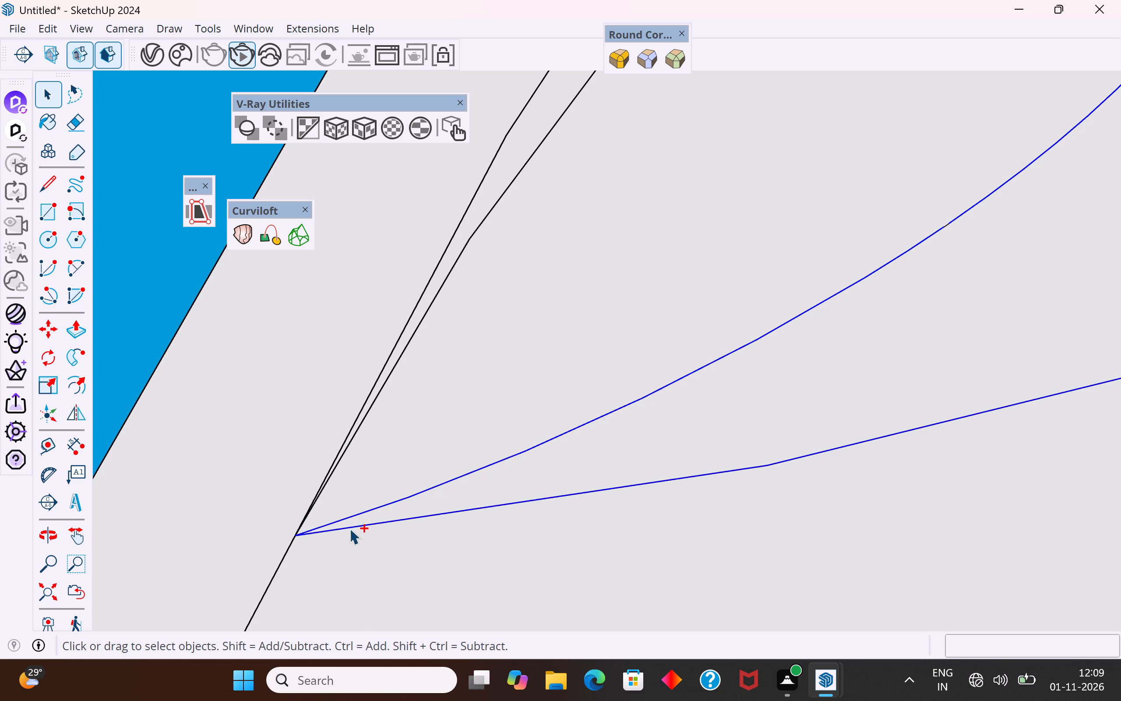
scroll(236, 453, down, 20)
scroll(236, 453, down, 4)
middle_drag(574, 444, 615, 529)
scroll(440, 427, up, 4)
ctrl+click(446, 428)
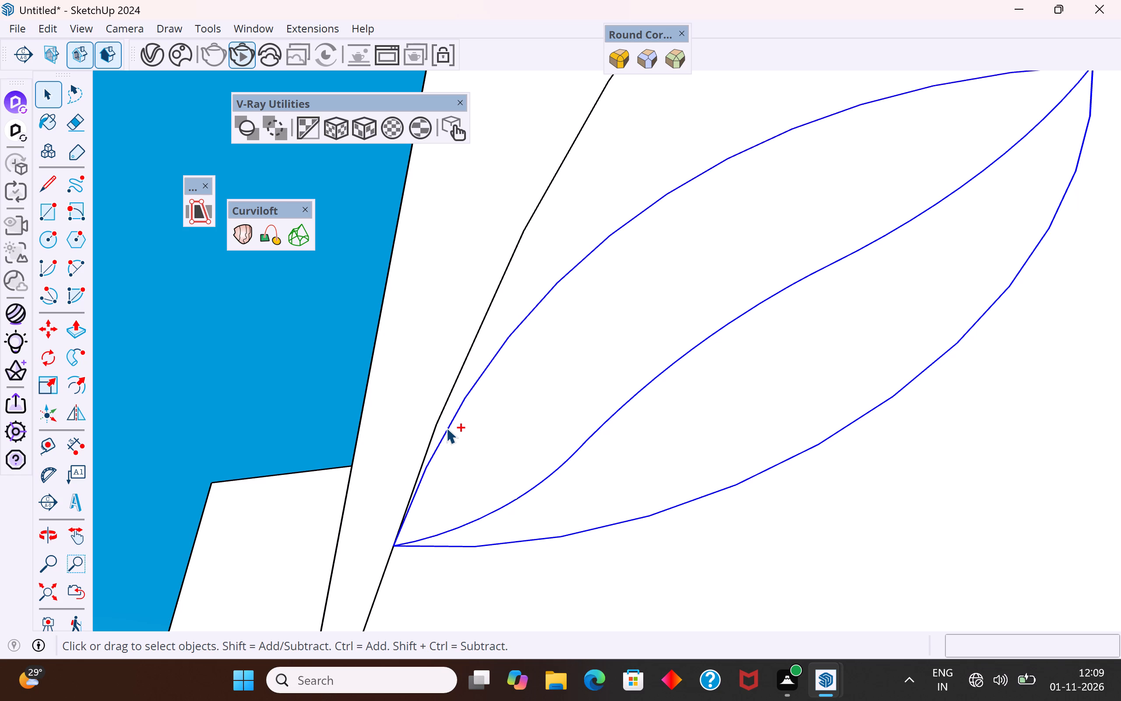
Copy the selected leaf outline and vein from its base point to empty space off the wall, about 3' 2" away.
scroll(447, 488, down, 5)
key(m)
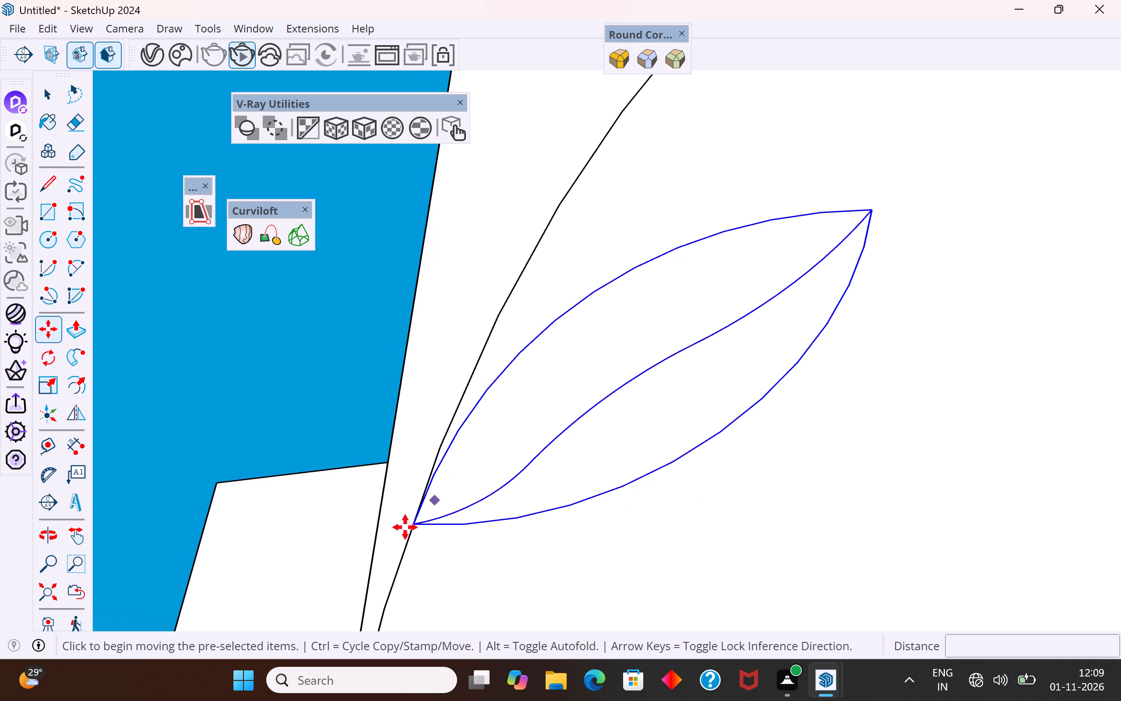
ctrl+click(416, 528)
scroll(568, 515, down, 11)
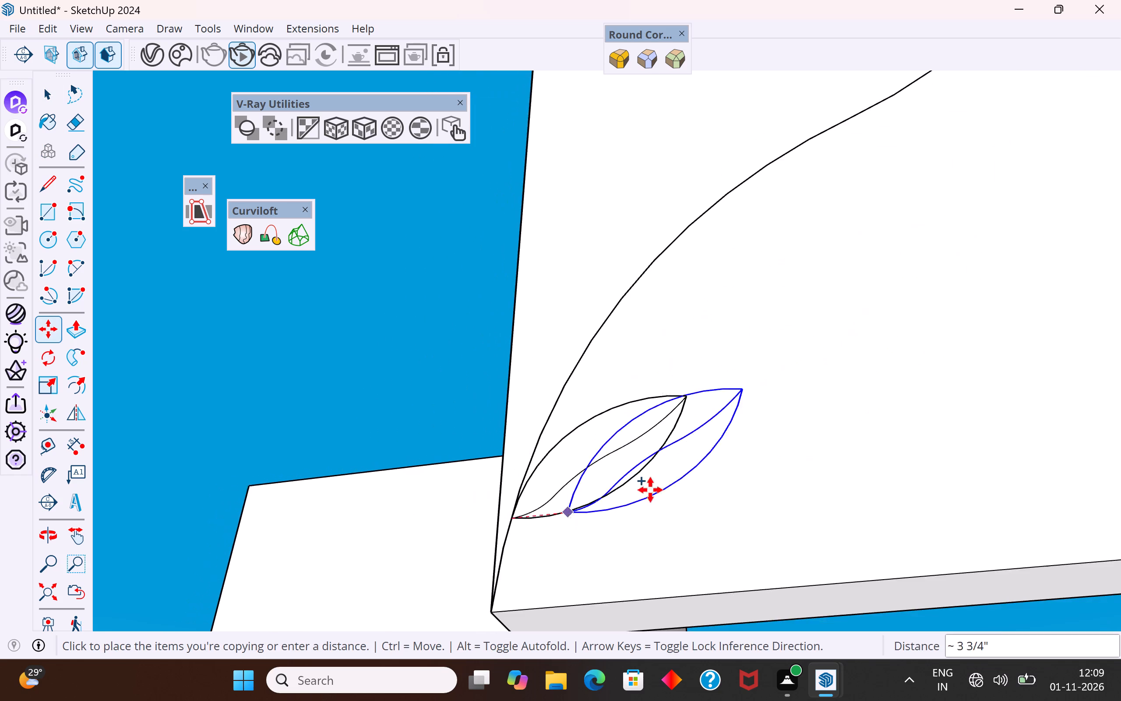
middle_drag(672, 484, 599, 580)
scroll(724, 507, down, 4)
middle_drag(927, 486, 1035, 521)
scroll(584, 333, down, 5)
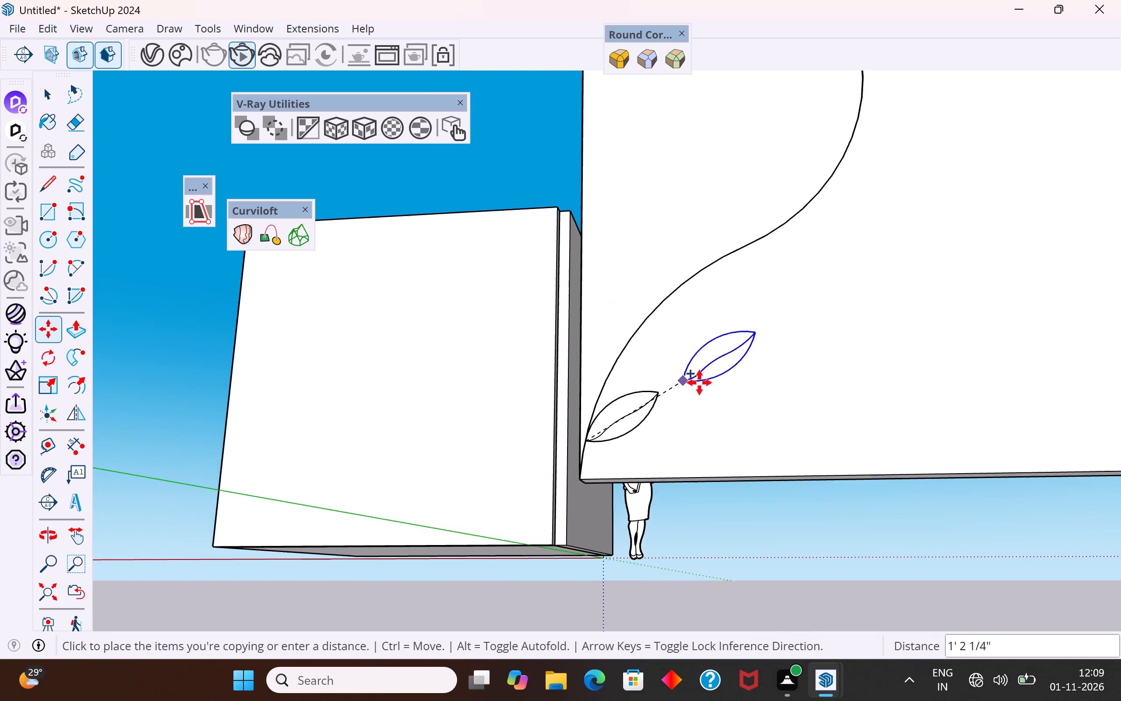
middle_drag(726, 402, 904, 437)
scroll(640, 360, up, 9)
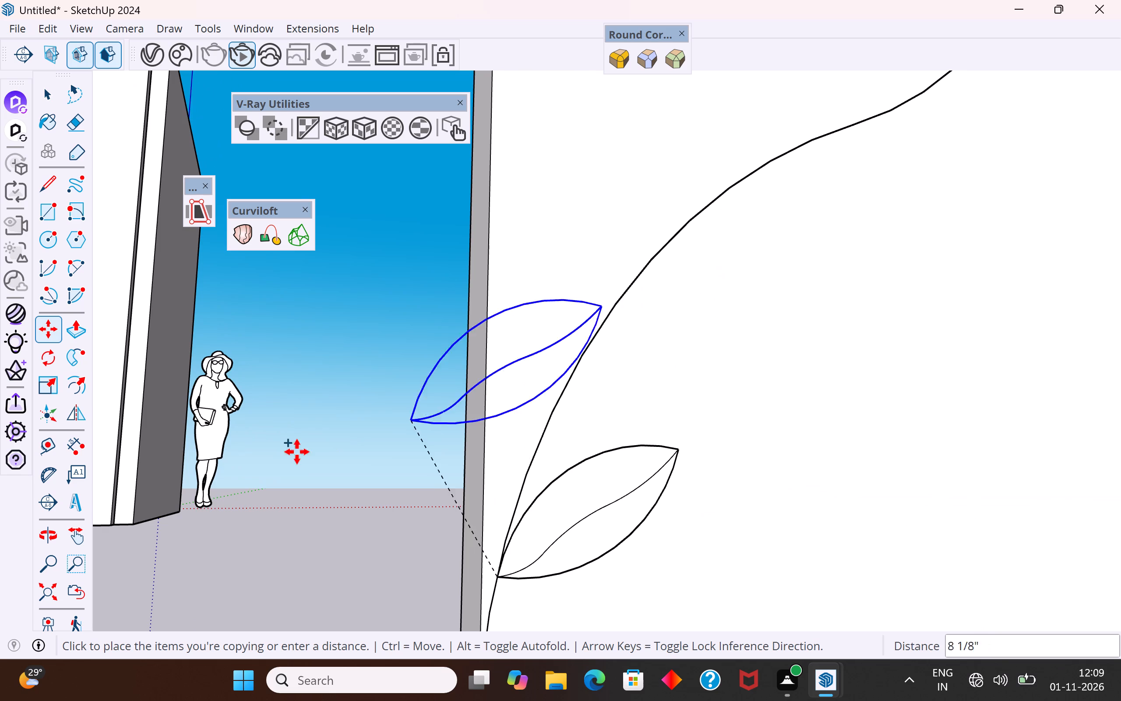
scroll(664, 195, down, 11)
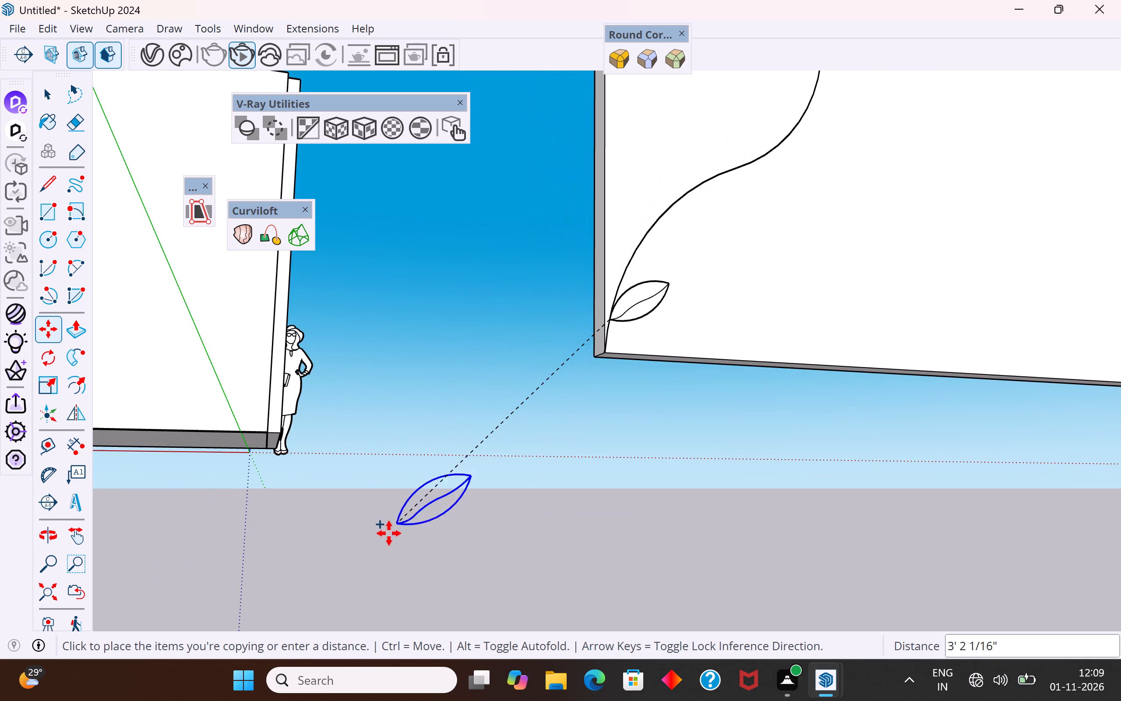
click(388, 534)
middle_drag(807, 243, 752, 302)
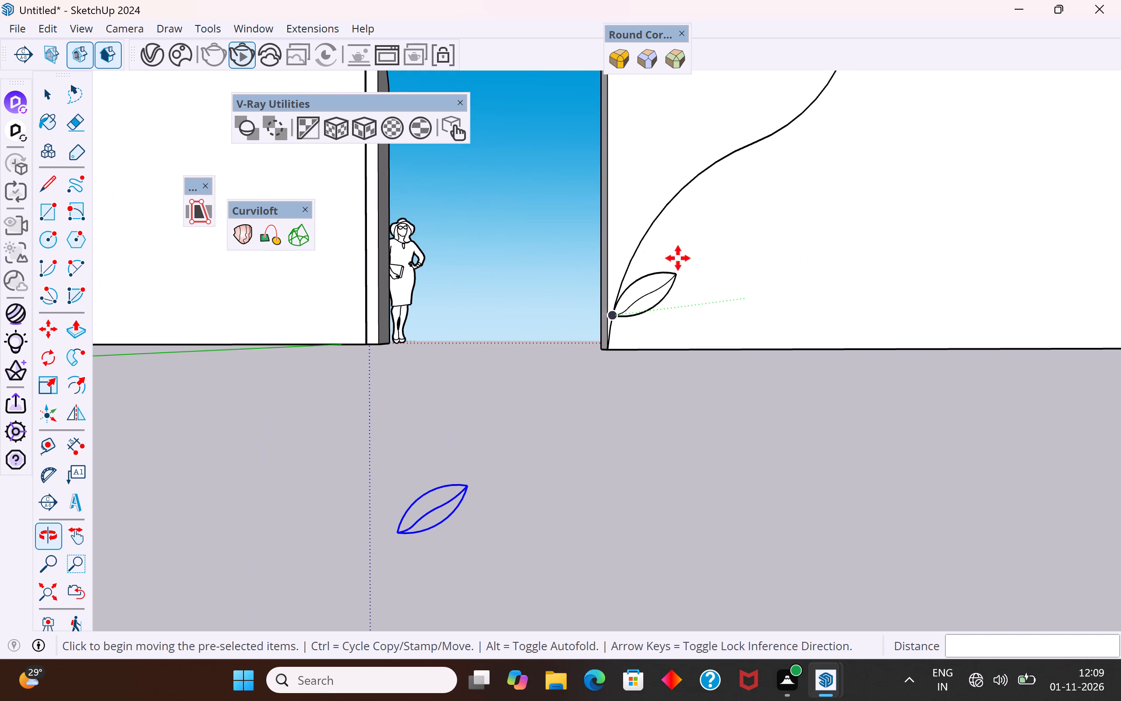
click(49, 101)
scroll(785, 294, up, 4)
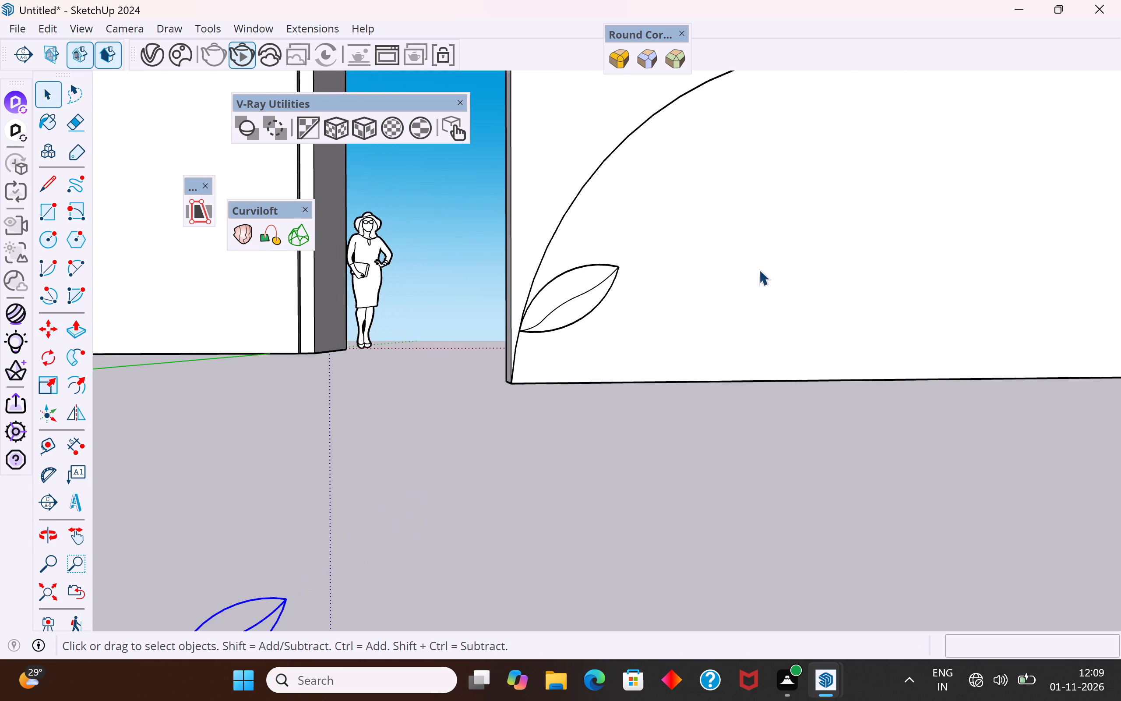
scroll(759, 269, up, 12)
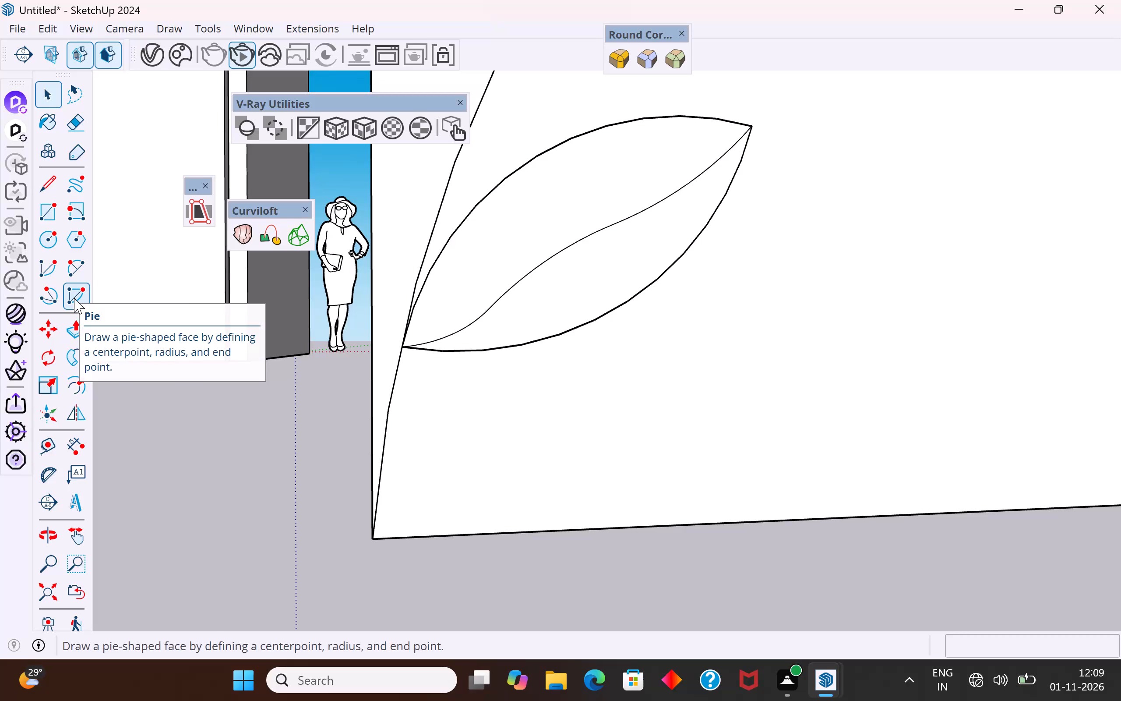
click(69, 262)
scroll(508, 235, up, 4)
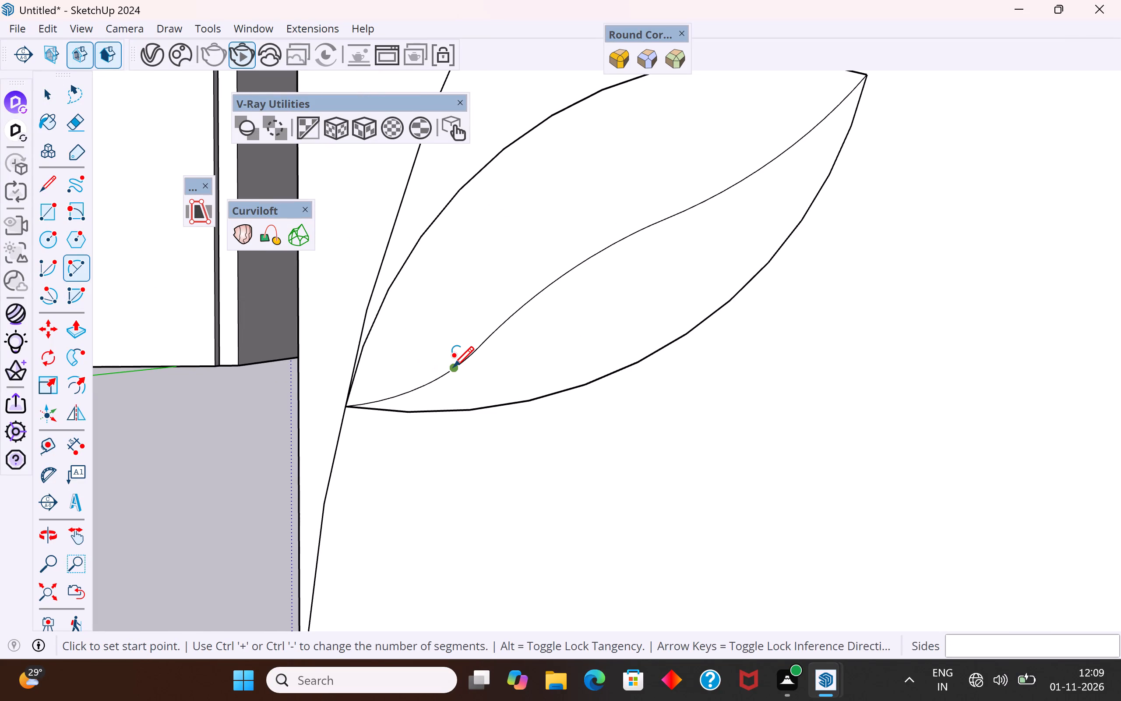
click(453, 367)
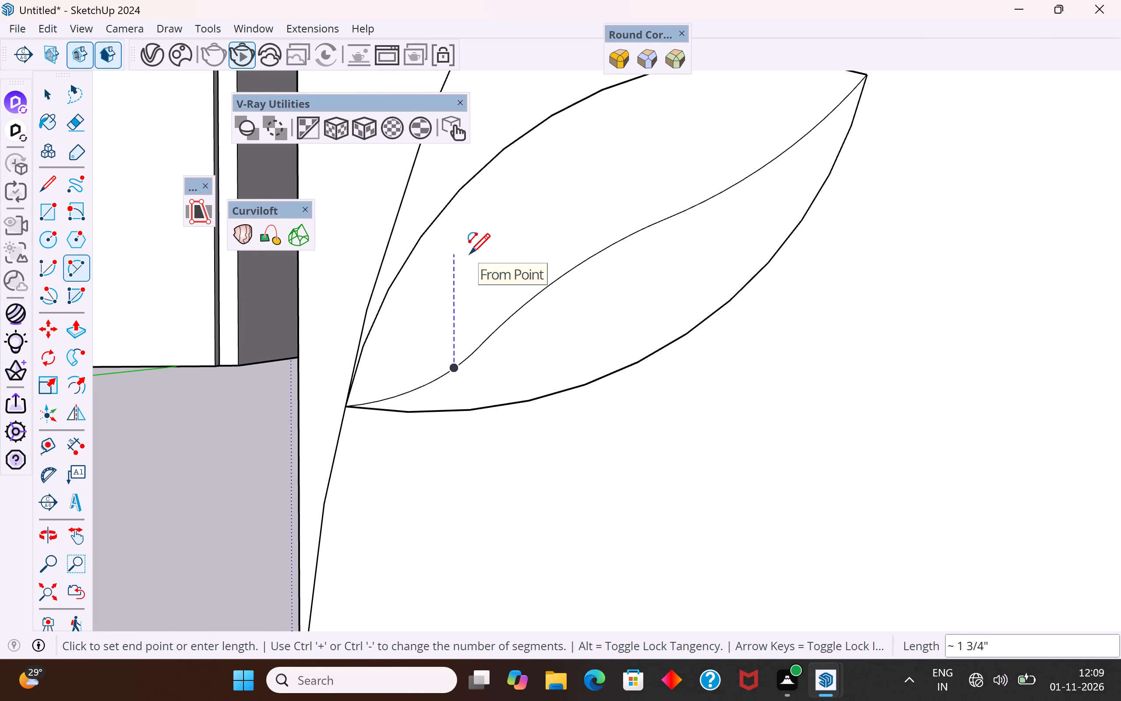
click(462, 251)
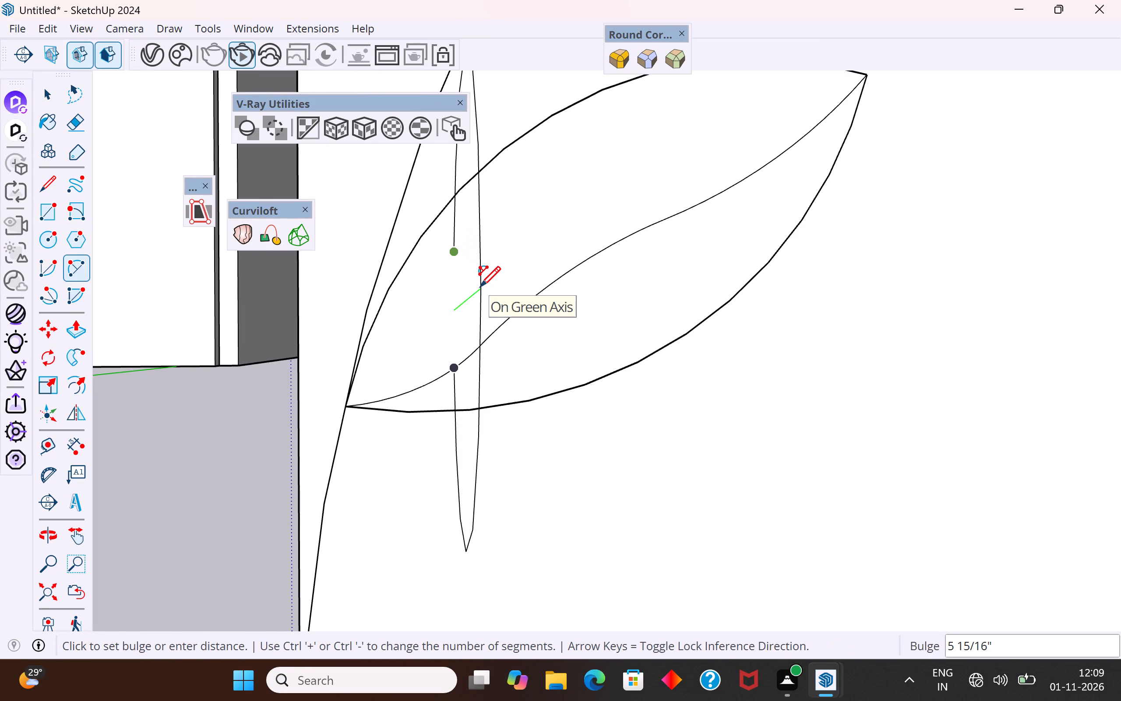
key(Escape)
Draw a curved side vein with a two-point arc from the centre vein near the leaf base into the upper half, bulge about 7/16".
click(85, 266)
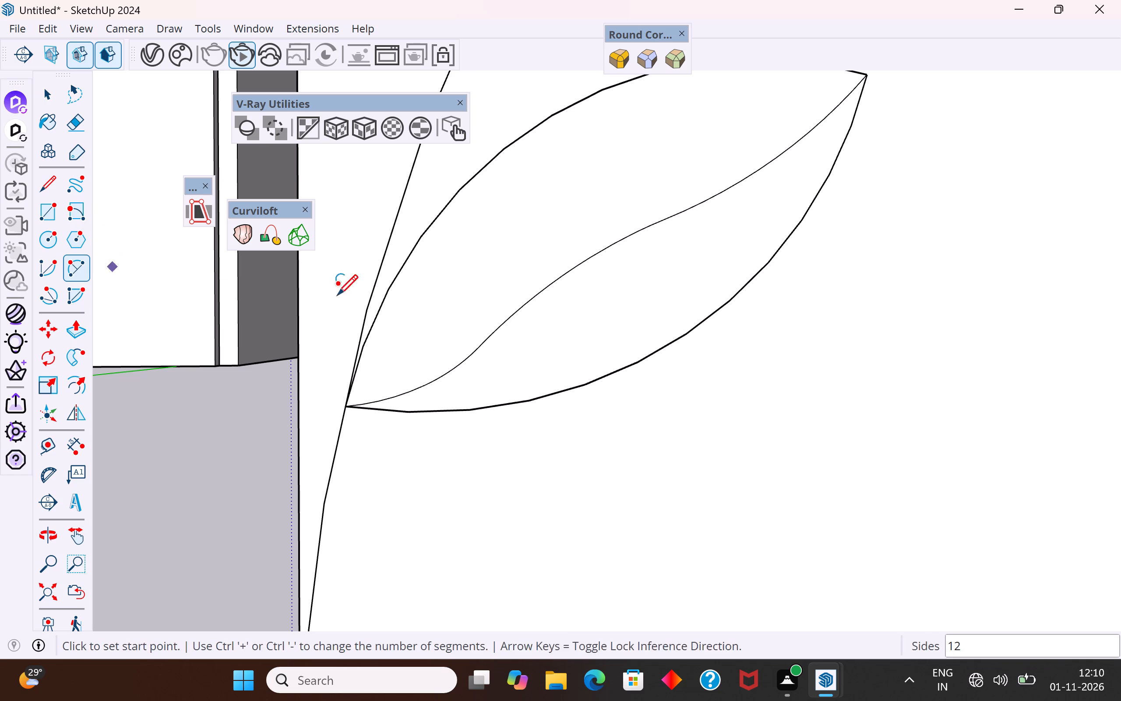
click(388, 401)
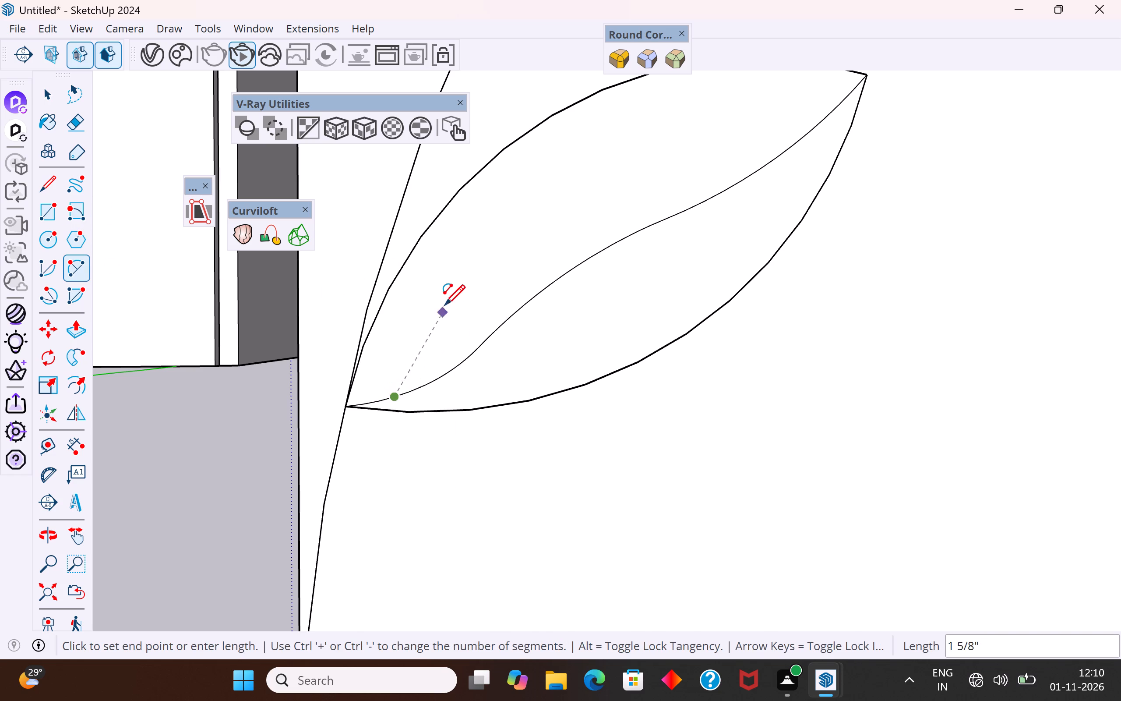
click(447, 279)
middle_drag(458, 319, 633, 316)
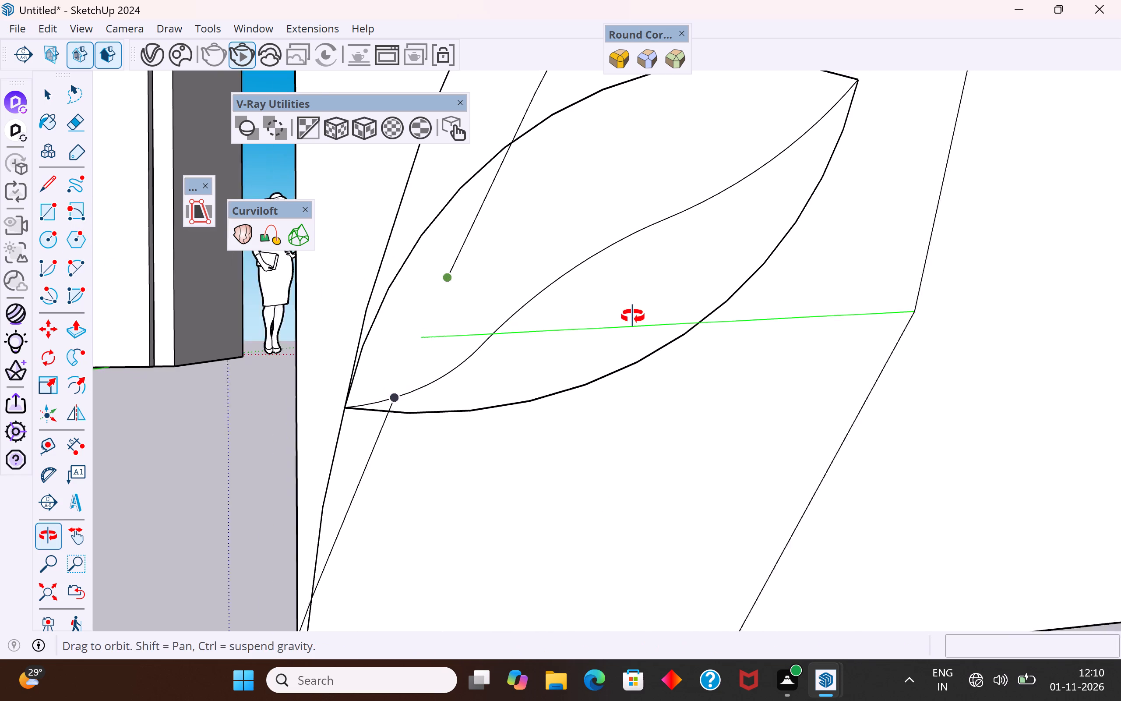
middle_drag(633, 316, 636, 314)
scroll(508, 339, up, 10)
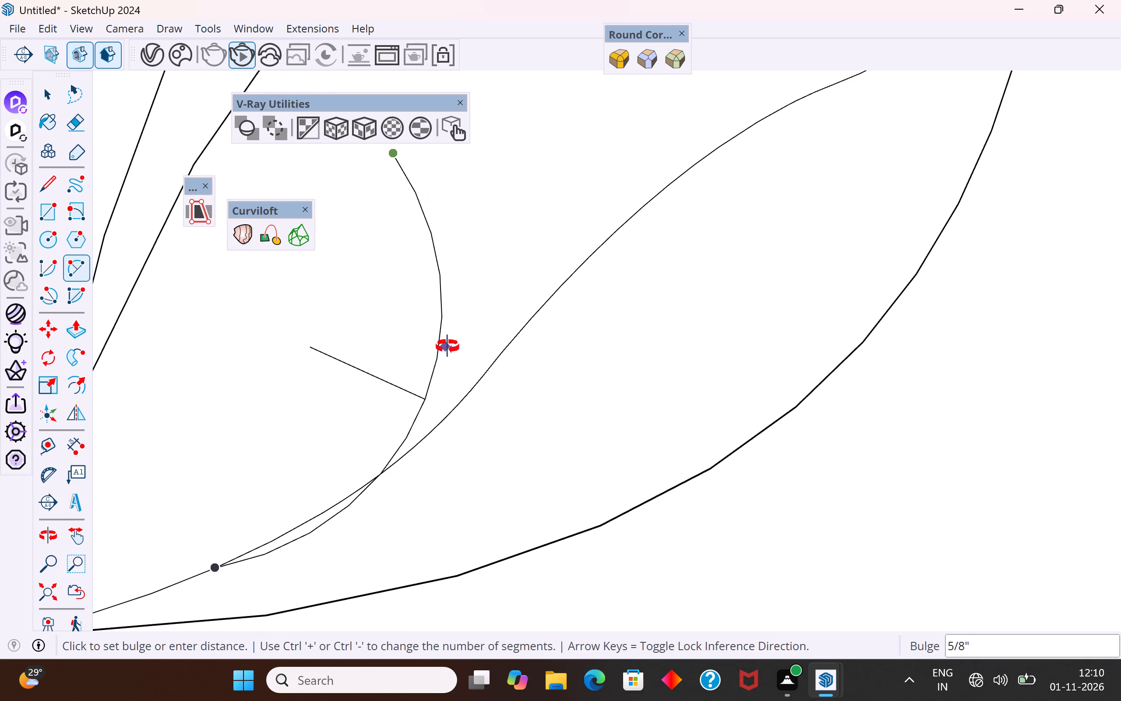
middle_drag(448, 347, 187, 436)
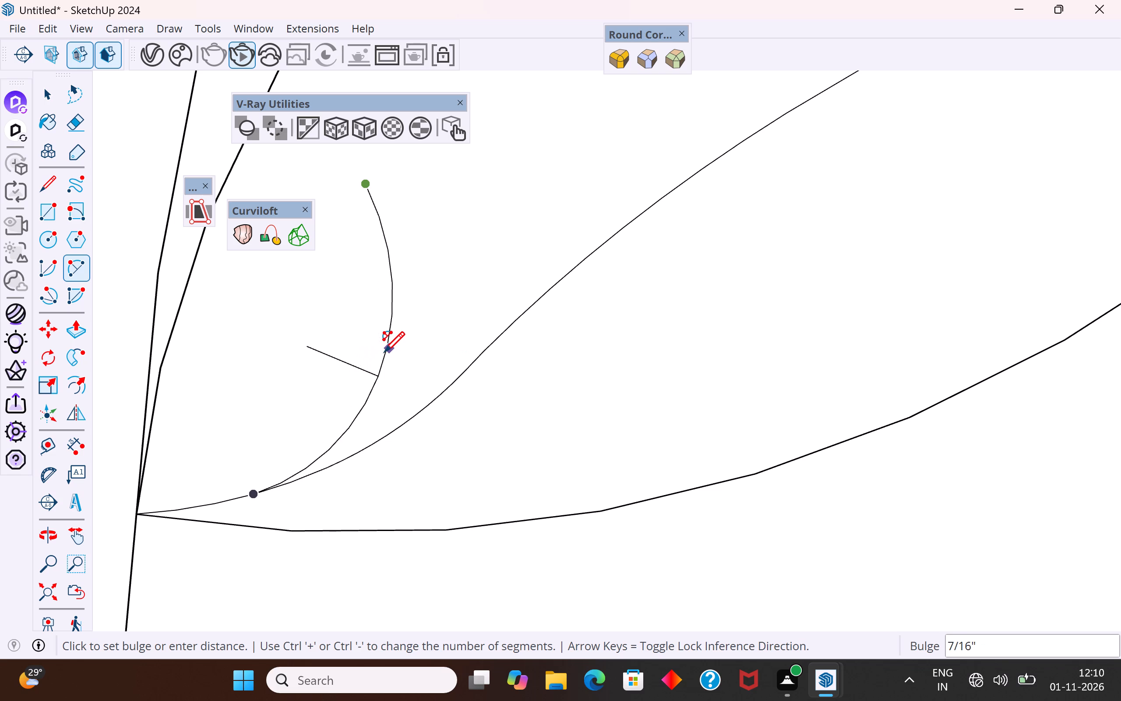
click(388, 350)
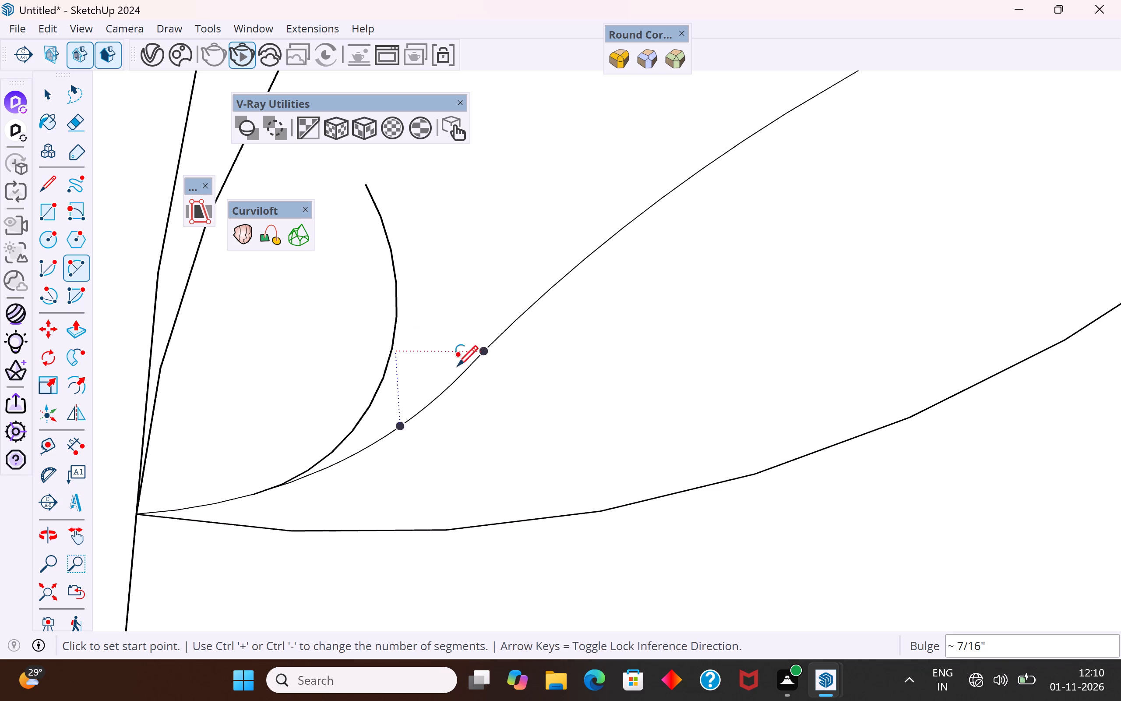
Draw a second side vein arc from the centre vein, farther from the base, into the leaf's lower half with a bulge of about 7/16".
scroll(453, 379, down, 11)
click(458, 375)
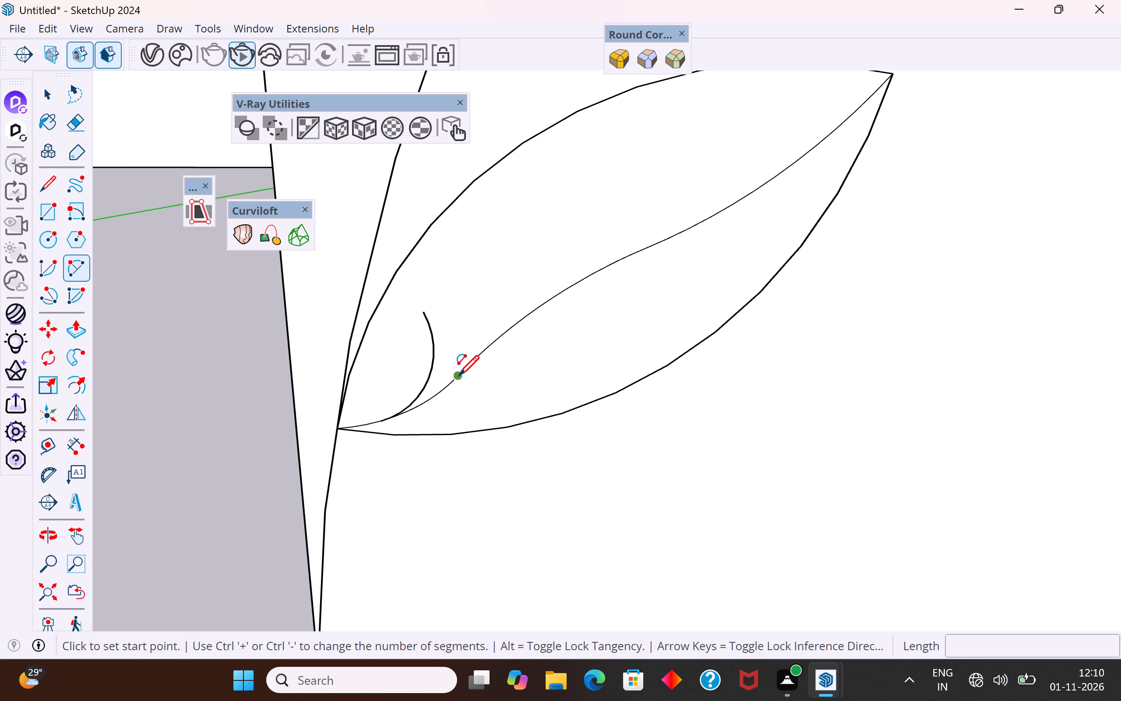
click(619, 351)
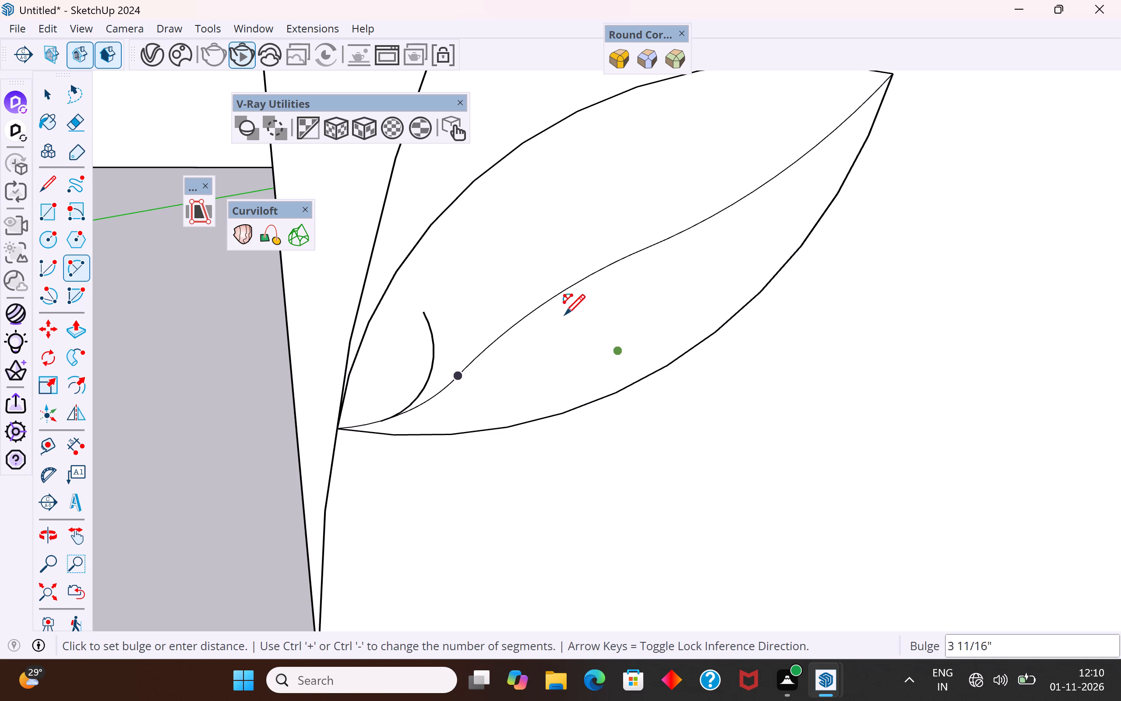
middle_drag(595, 325, 437, 418)
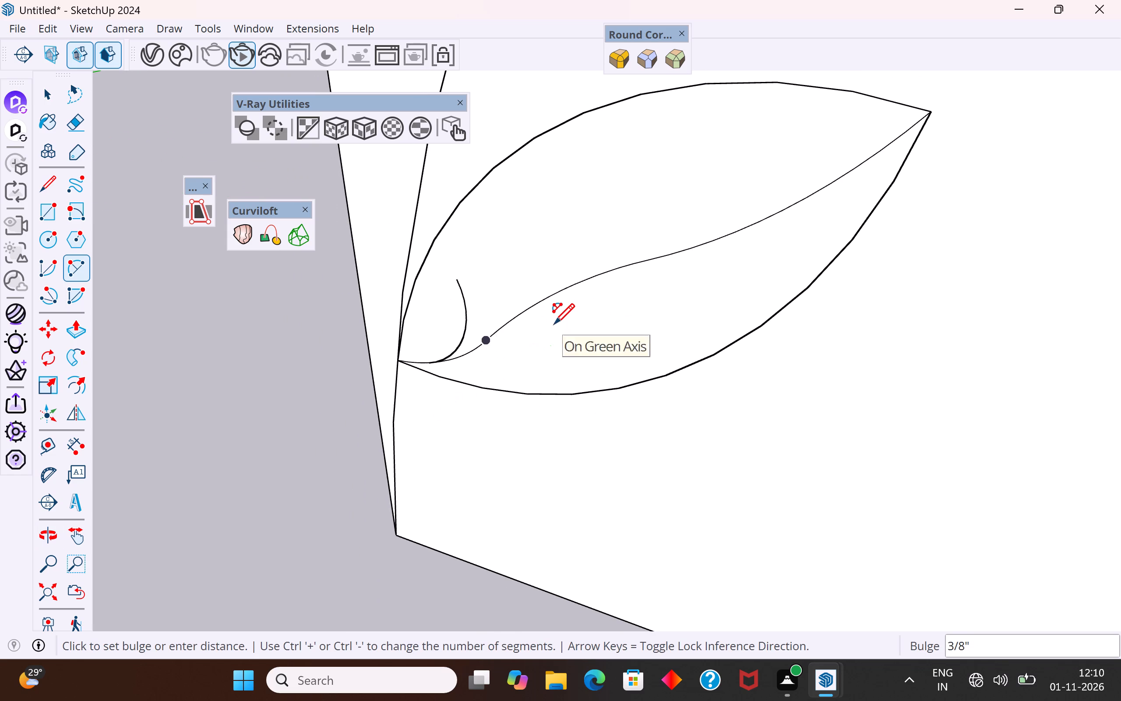
scroll(554, 324, up, 10)
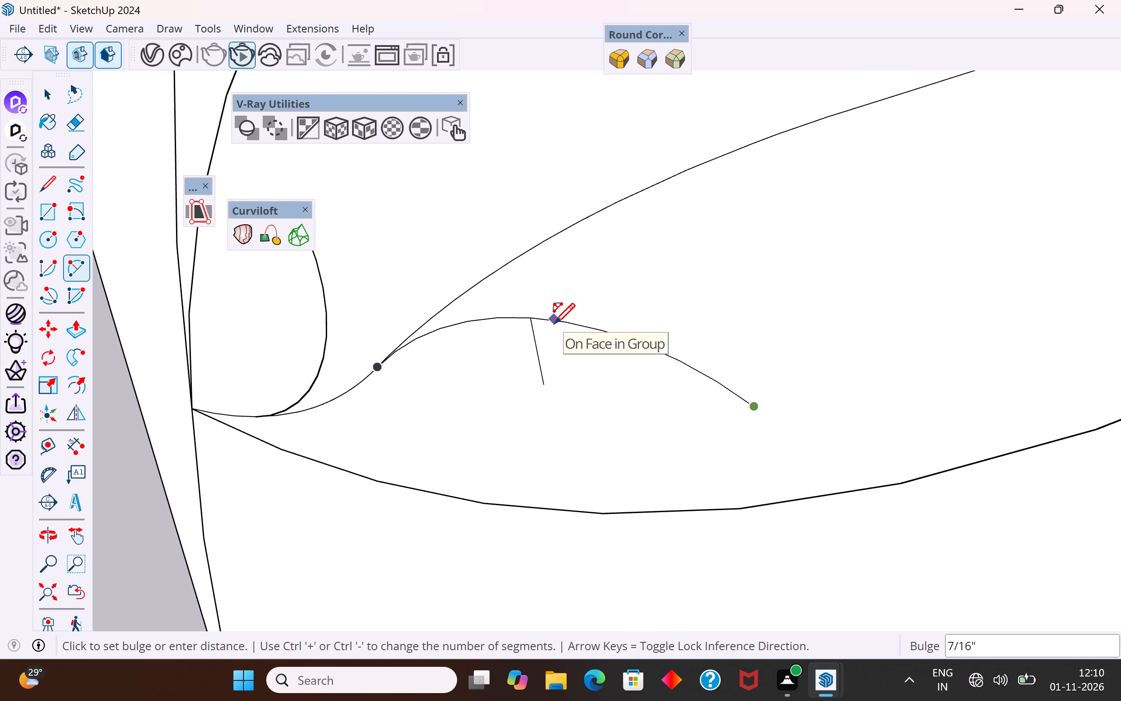
click(554, 323)
Draw a third side vein arc about 2 5/8" long from the centre vein into the leaf's upper half, bulge about 5/16".
scroll(420, 432, down, 10)
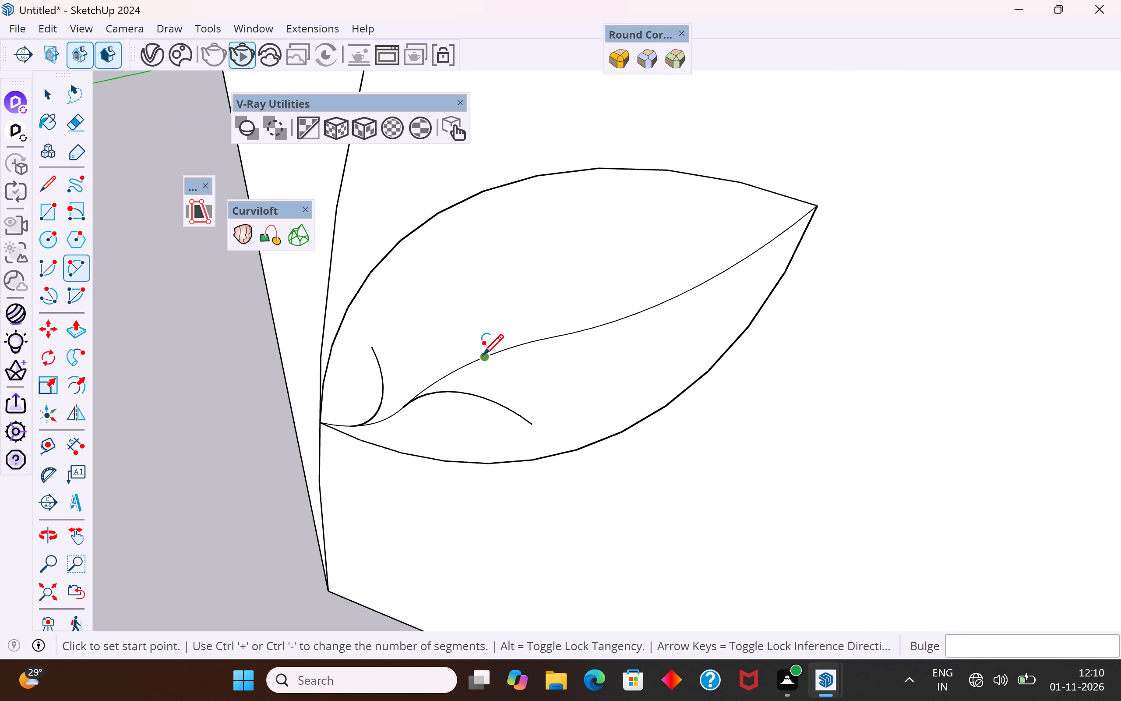
click(488, 354)
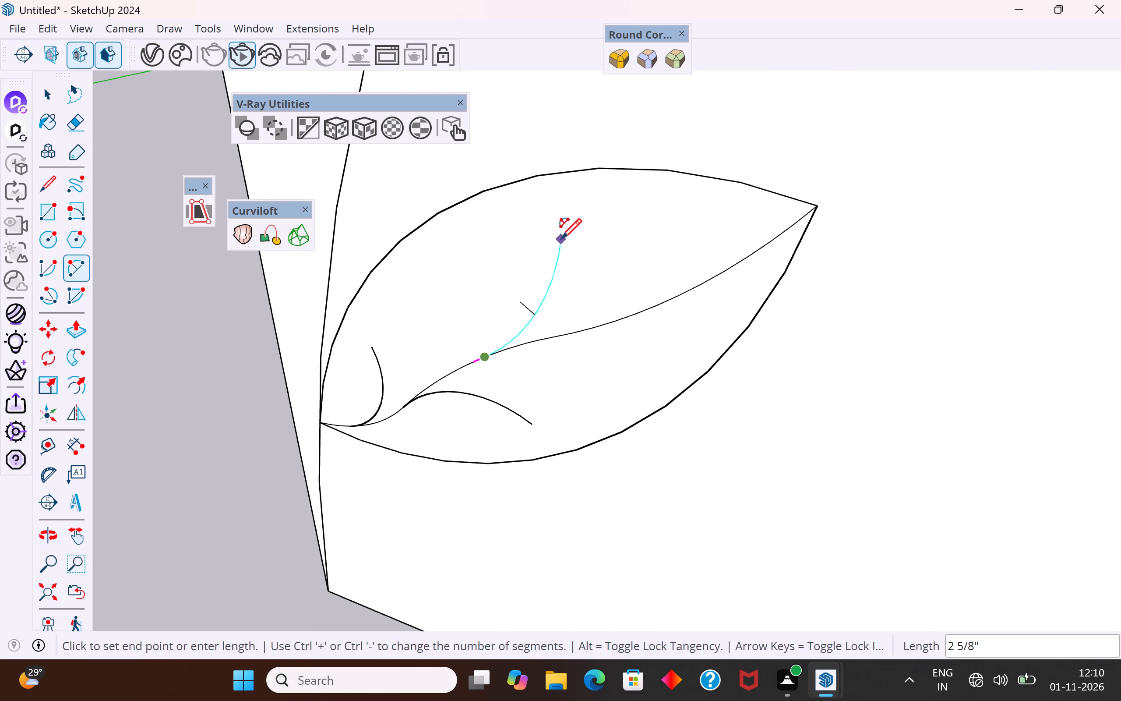
click(561, 239)
middle_drag(565, 296, 412, 214)
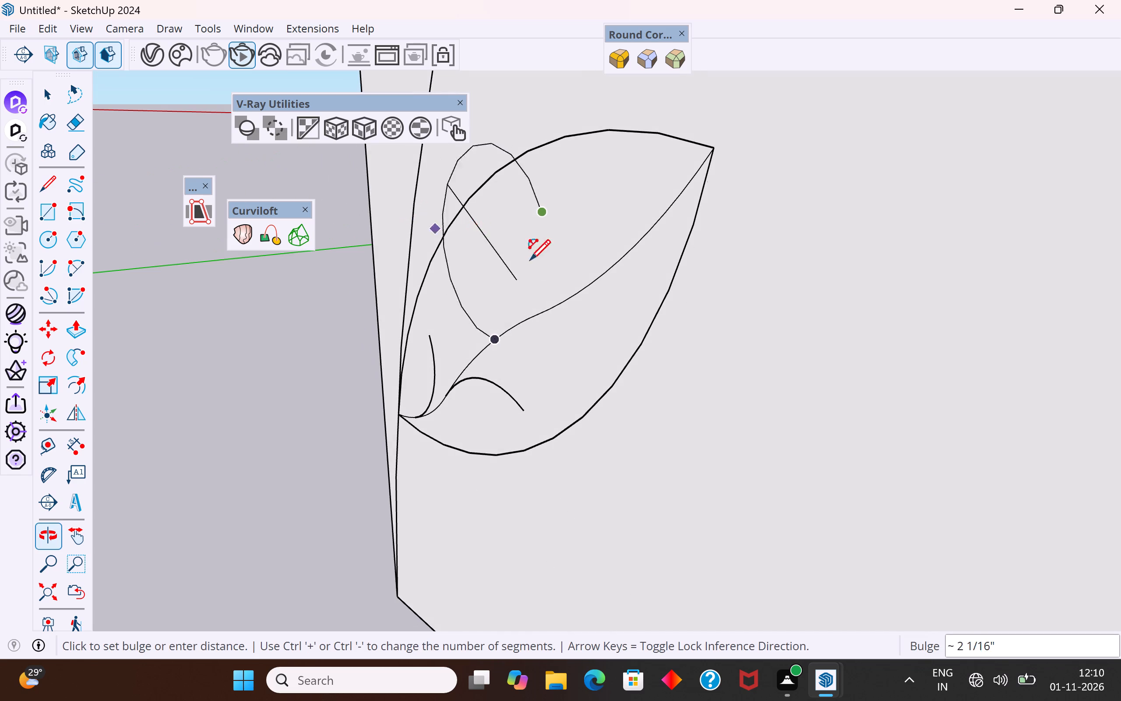
scroll(552, 259, up, 6)
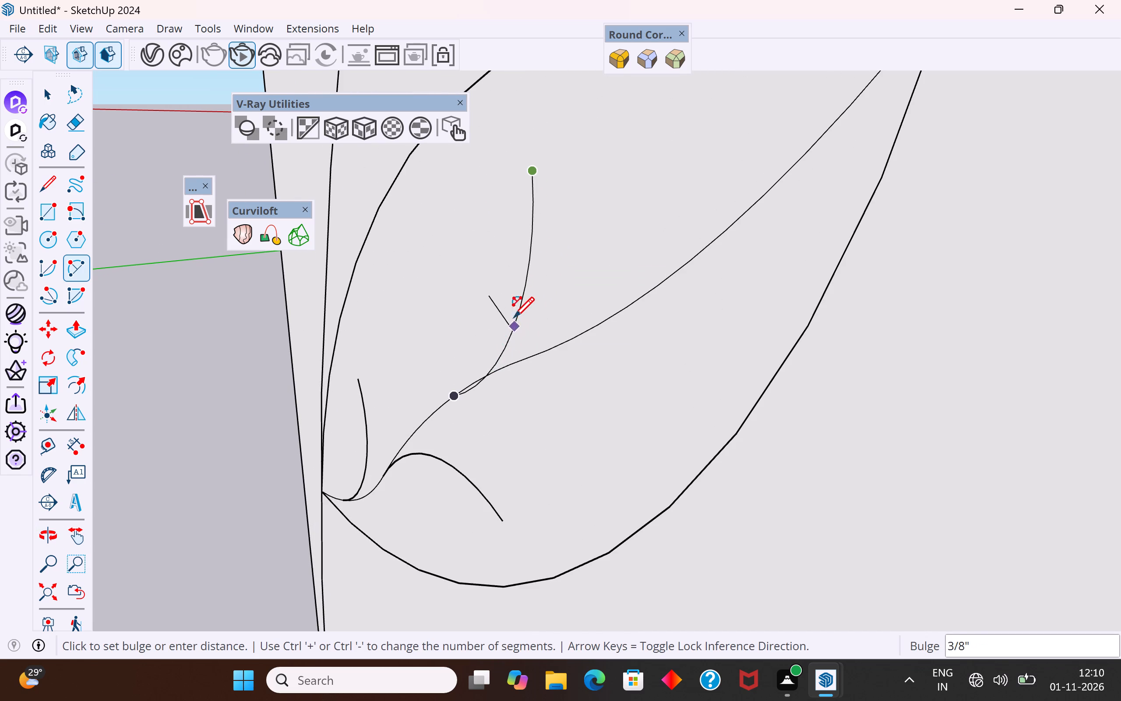
scroll(506, 334, up, 9)
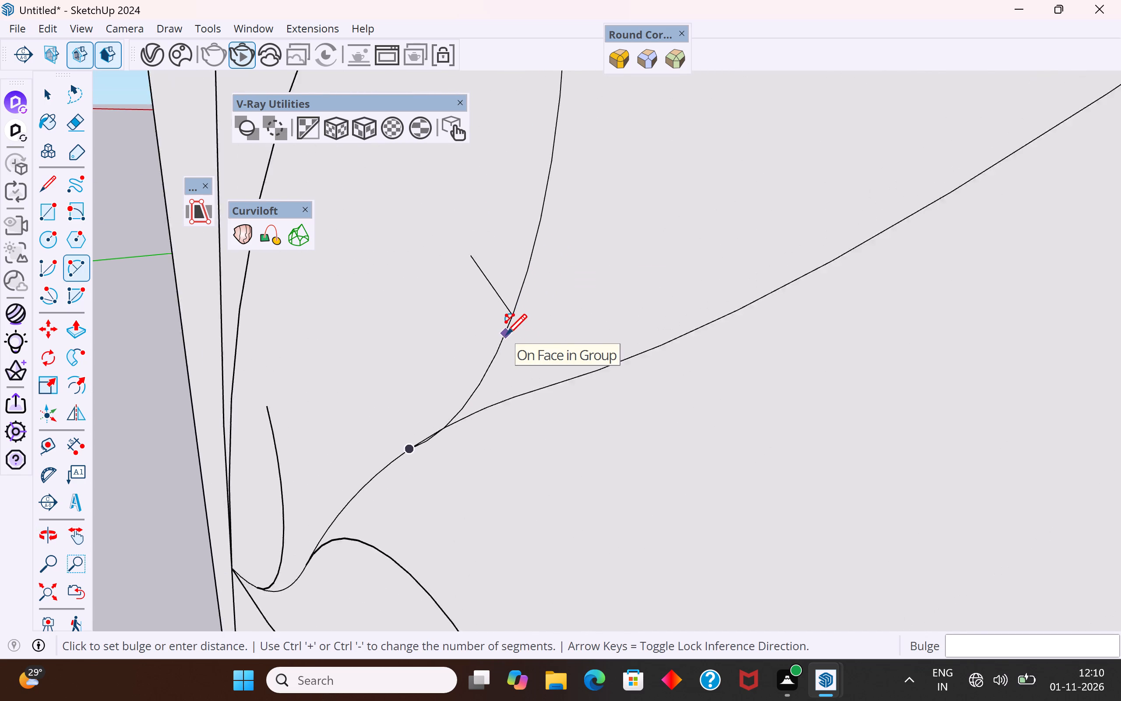
scroll(506, 334, up, 2)
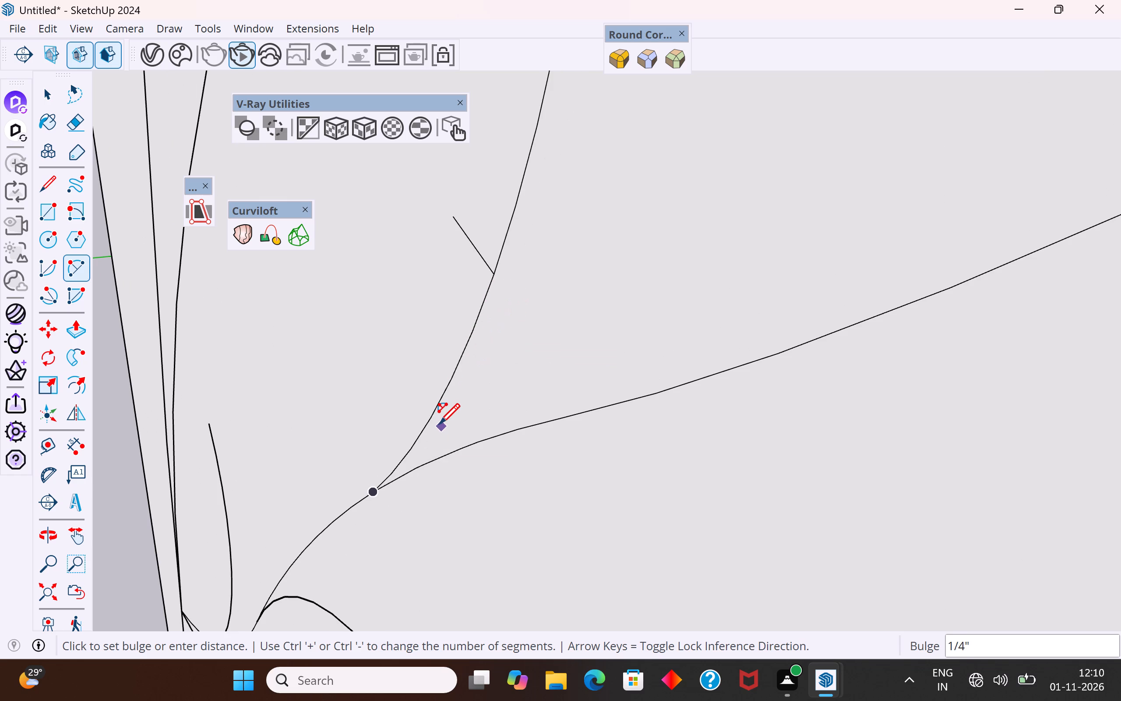
scroll(438, 427, up, 5)
click(461, 423)
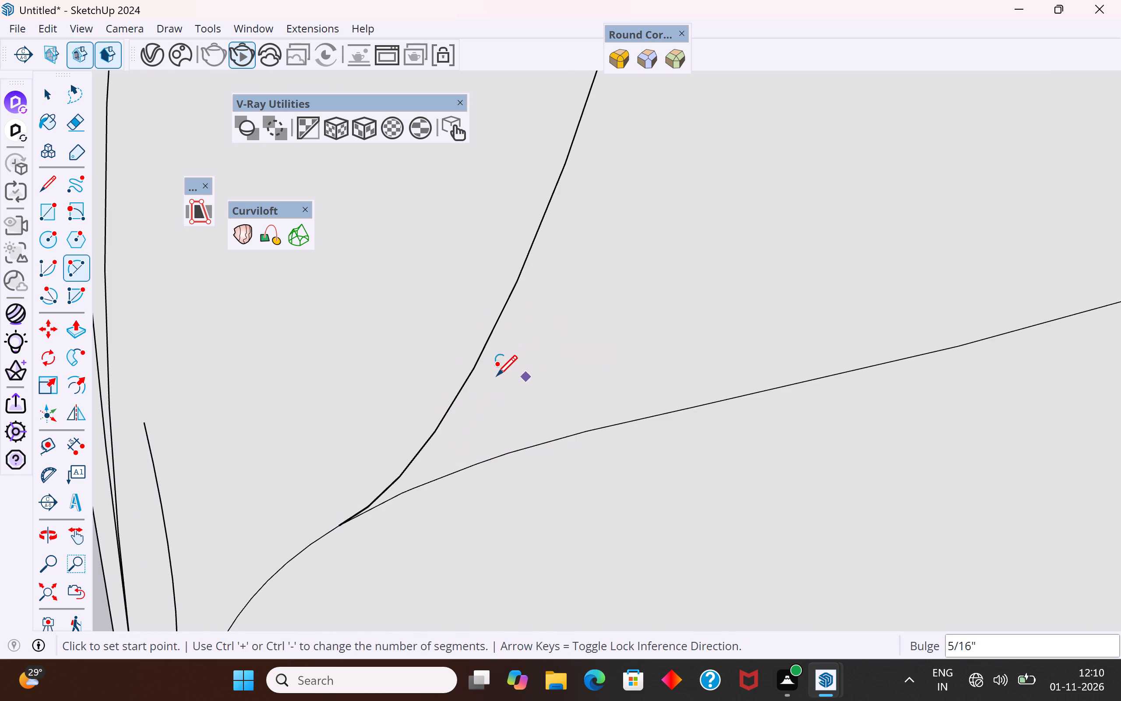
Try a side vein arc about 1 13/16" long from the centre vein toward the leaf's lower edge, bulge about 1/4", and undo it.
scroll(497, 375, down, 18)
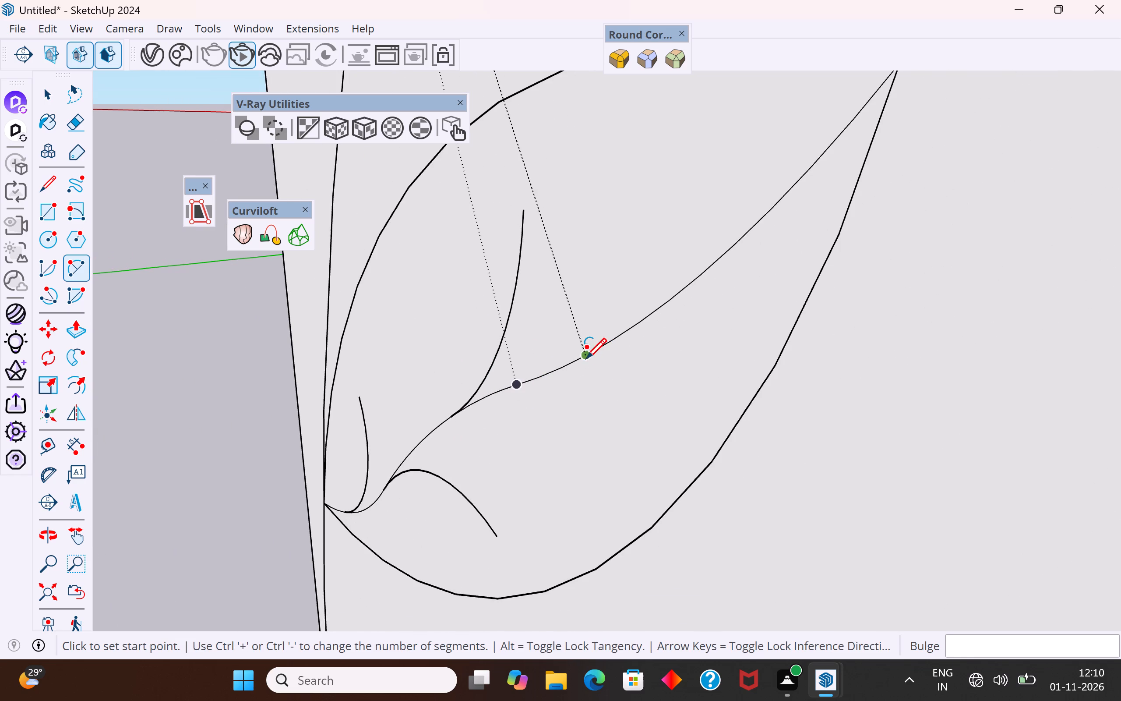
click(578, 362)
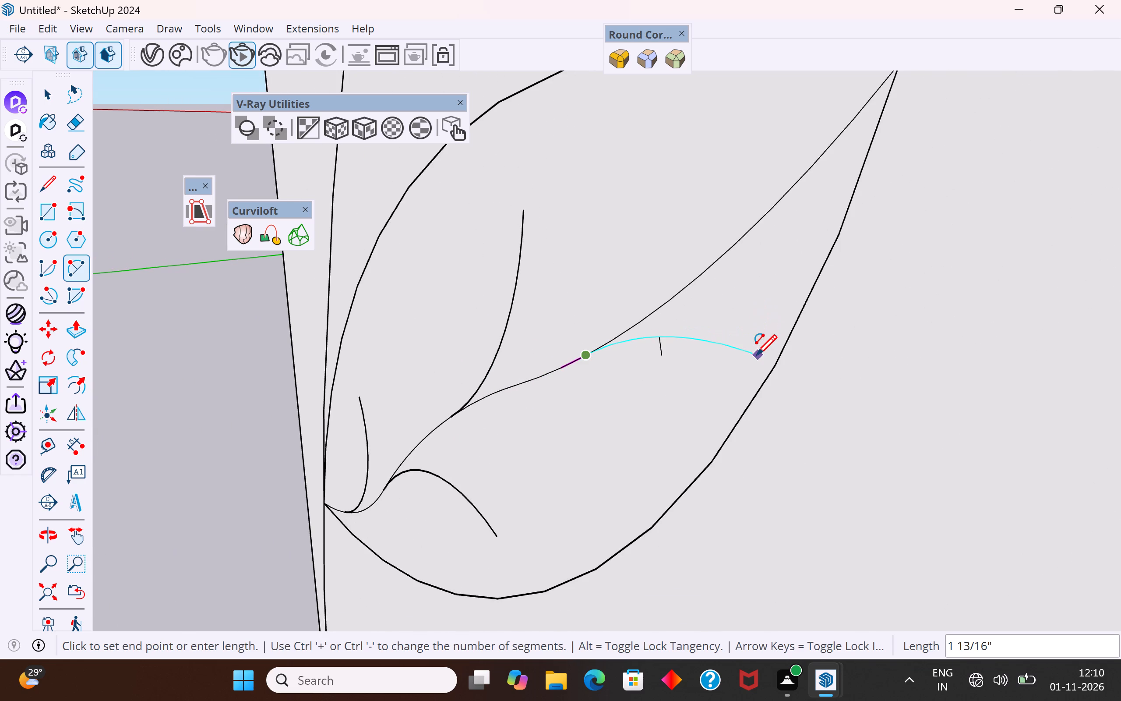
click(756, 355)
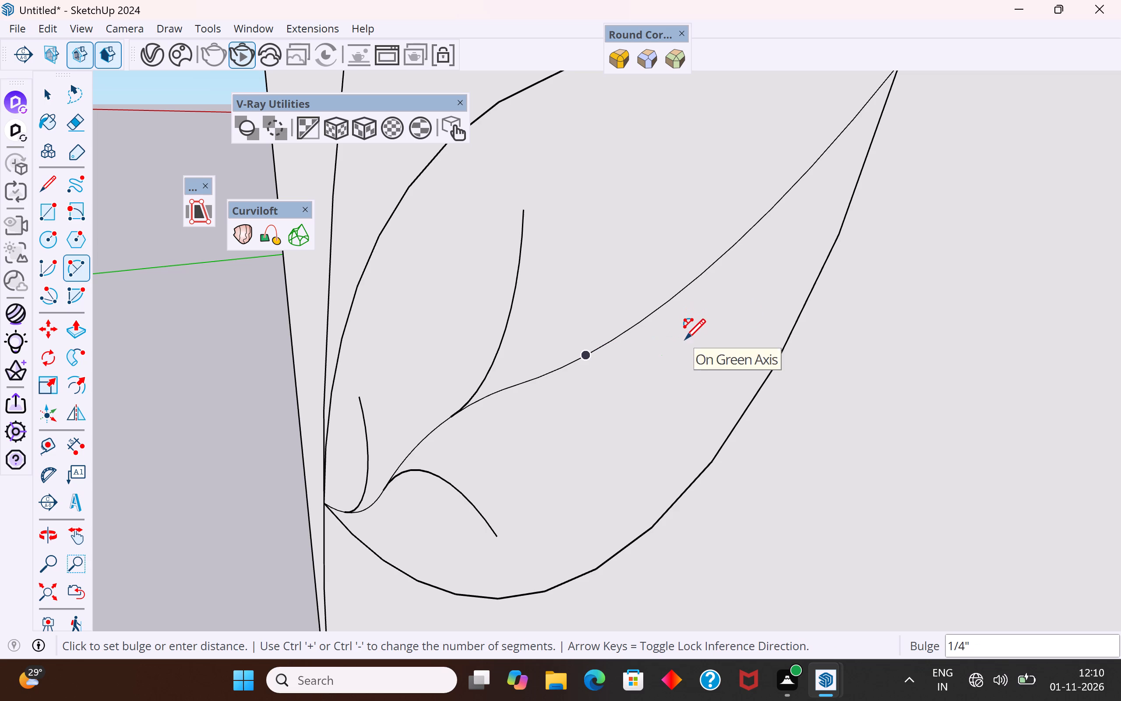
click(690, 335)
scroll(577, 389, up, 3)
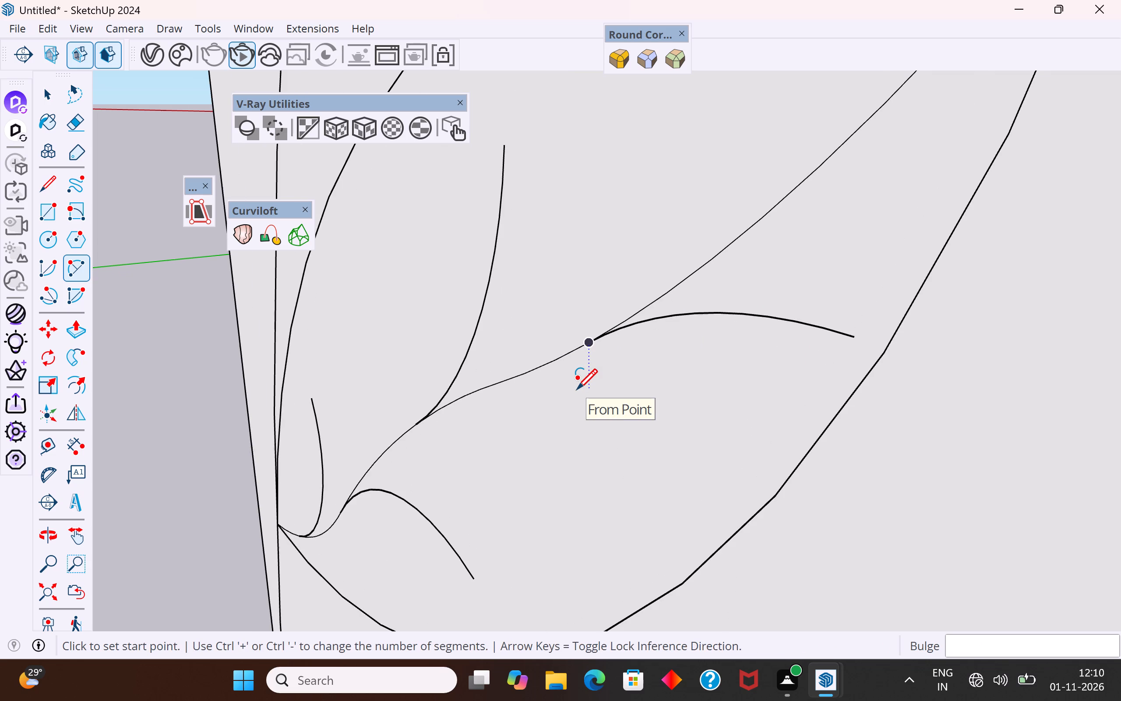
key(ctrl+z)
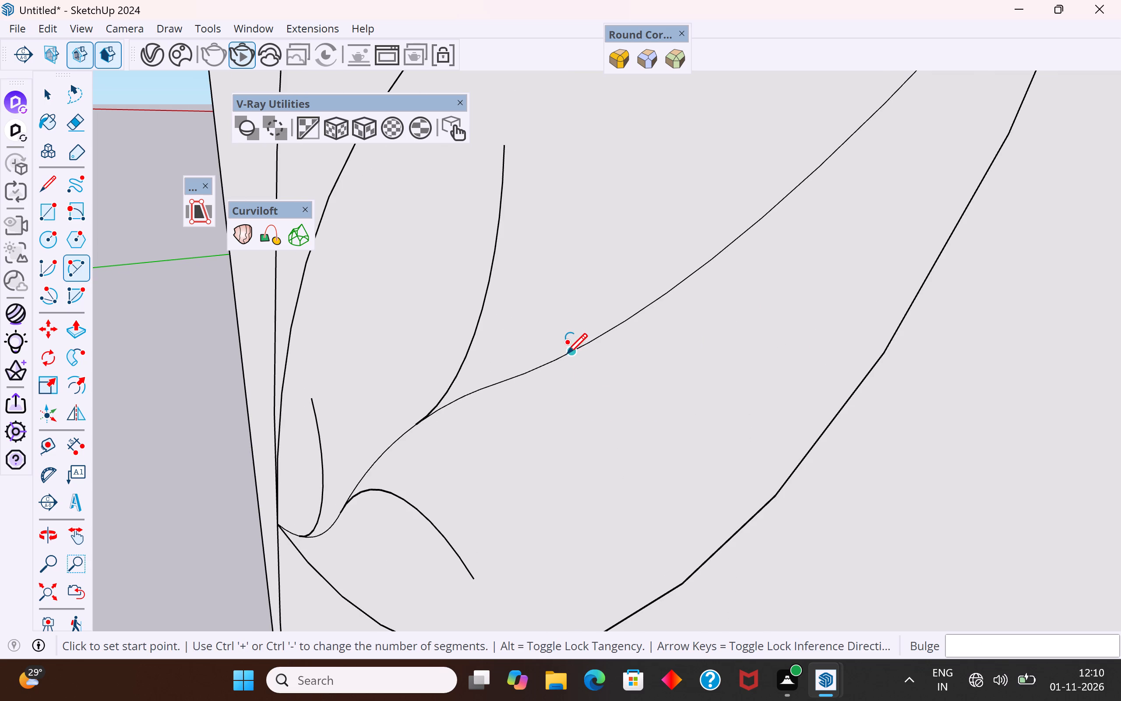
Draw a fourth side vein arc about 1 15/16" long from the centre vein almost to the leaf's lower edge, bulge about 1/8".
click(567, 354)
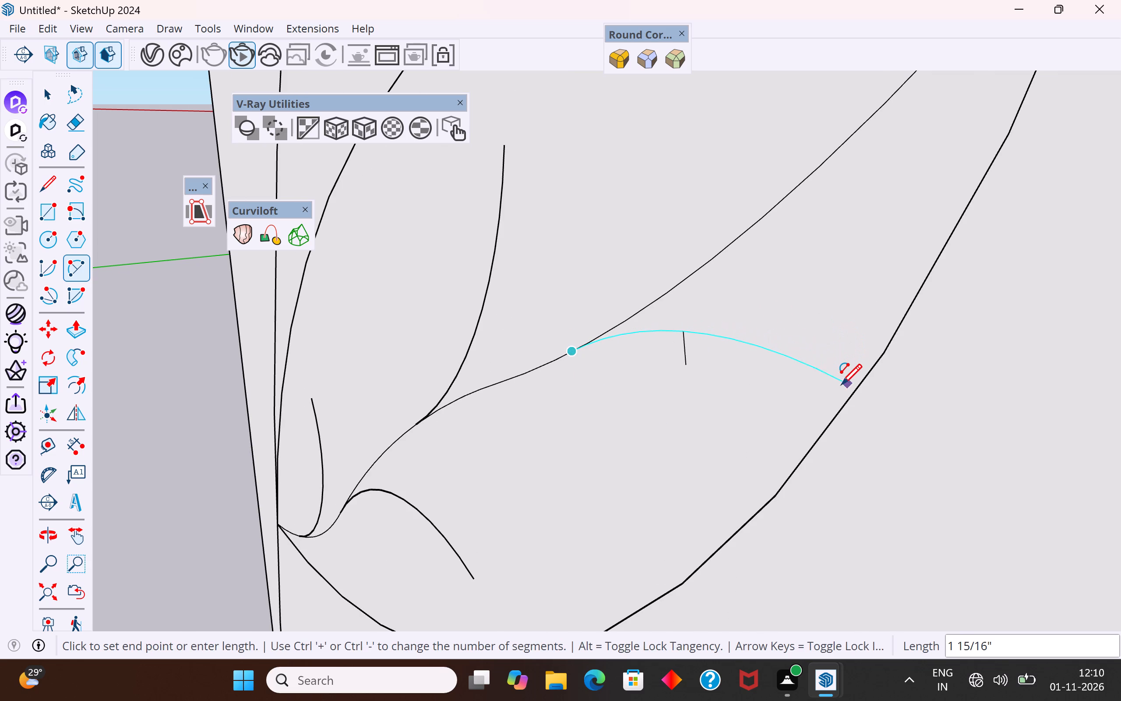
click(850, 381)
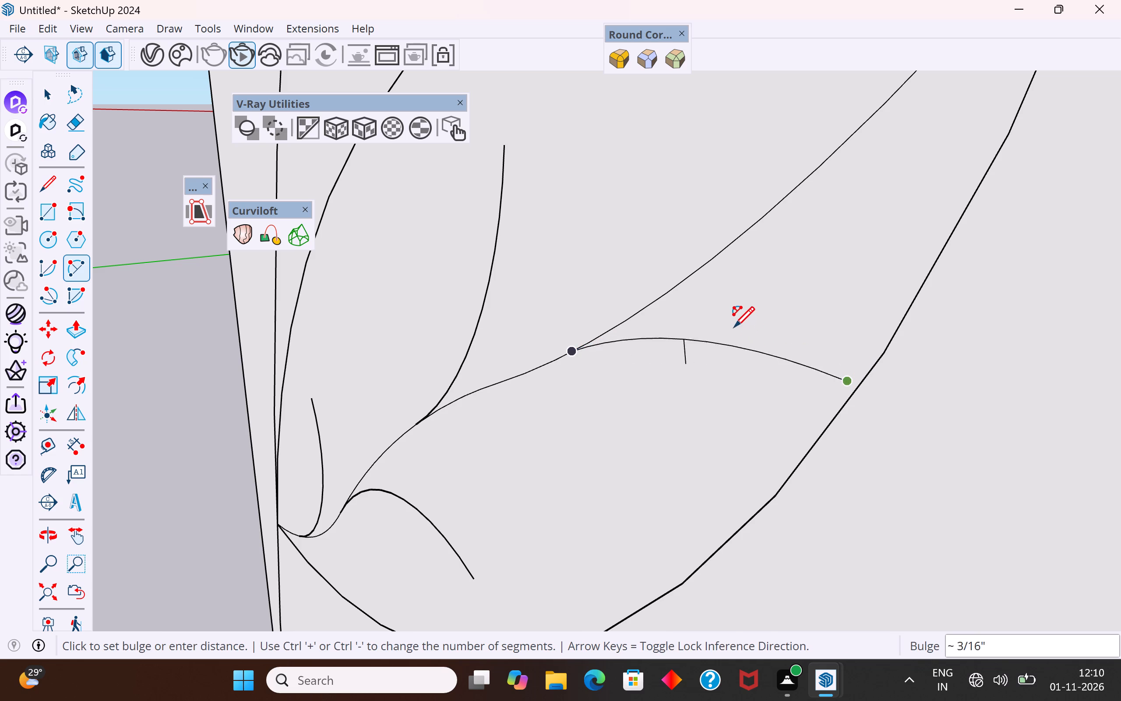
scroll(689, 358, up, 4)
middle_drag(716, 350, 678, 6)
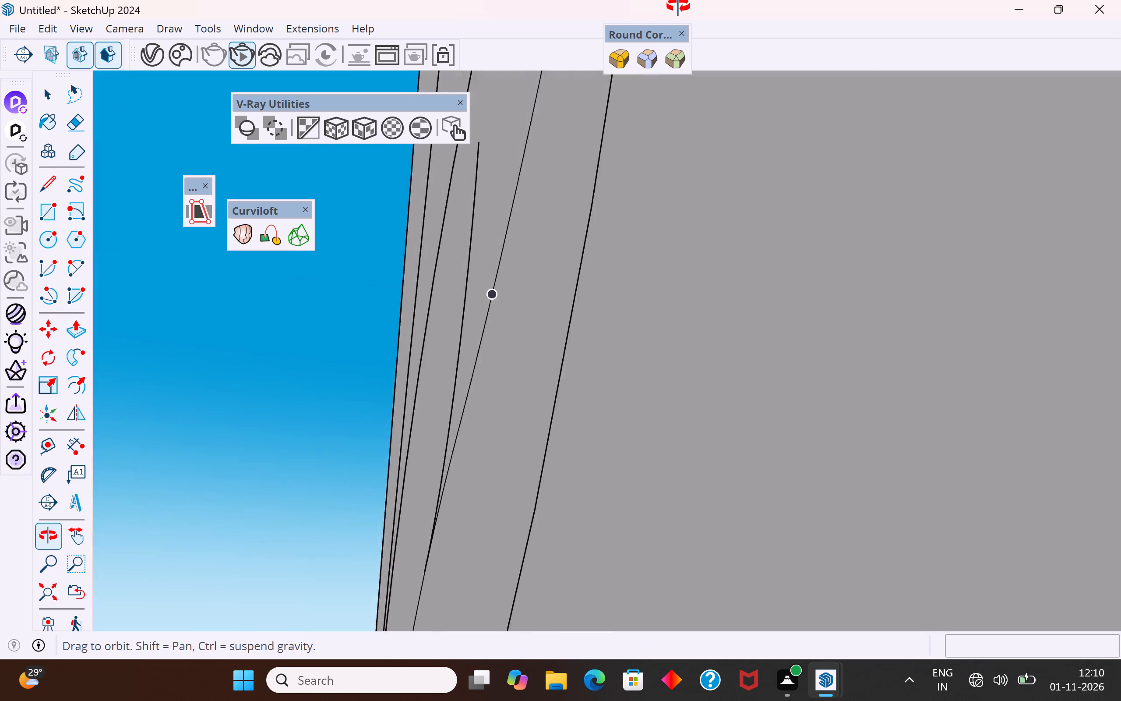
middle_drag(678, 6, 696, 185)
scroll(710, 333, down, 12)
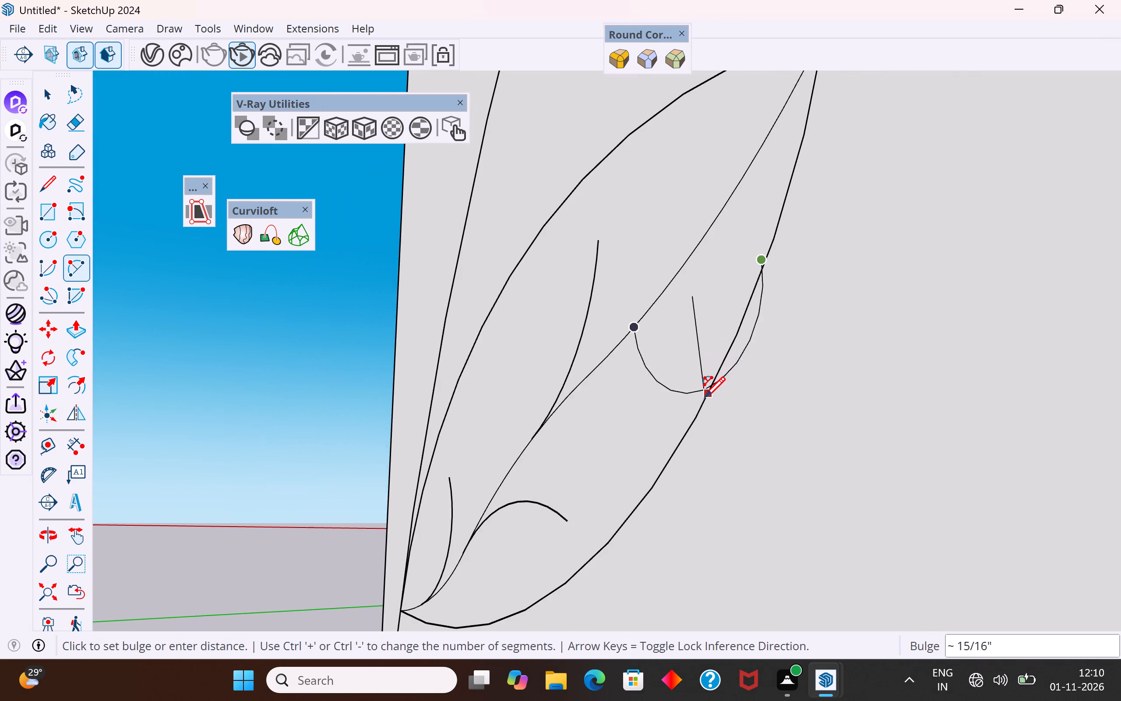
scroll(907, 400, down, 5)
middle_drag(913, 454, 1120, 393)
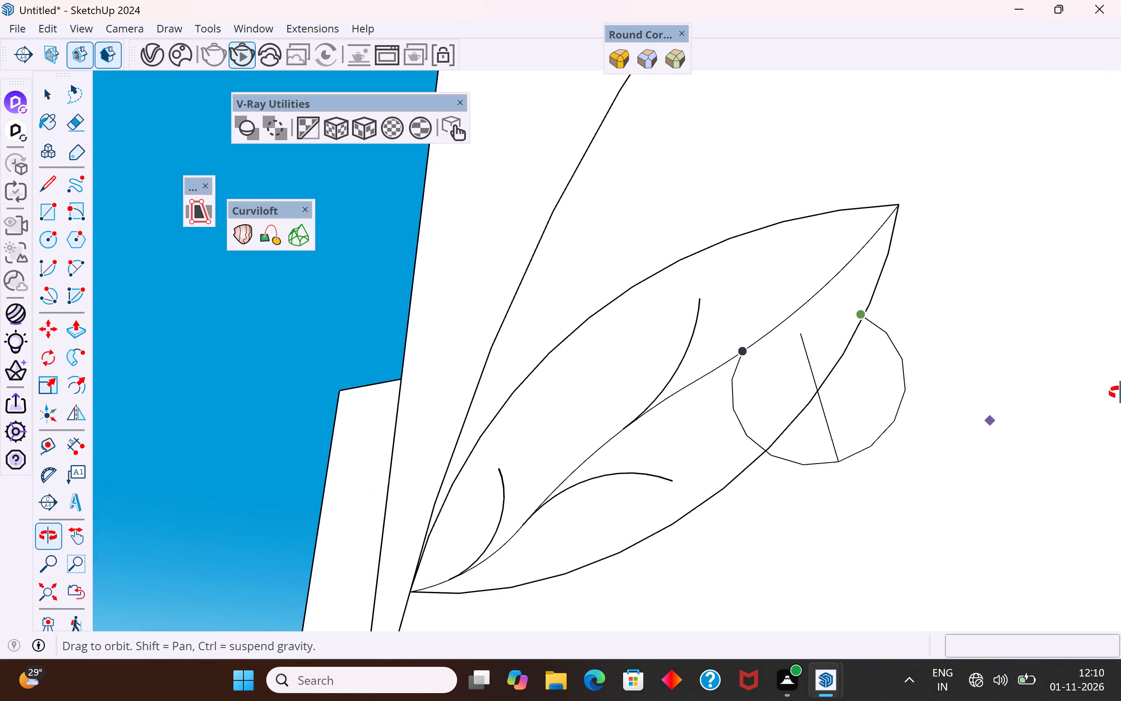
middle_drag(1120, 393, 1120, 399)
scroll(1120, 399, up, 1)
scroll(419, 207, down, 12)
middle_drag(774, 96, 1043, 186)
scroll(591, 237, up, 2)
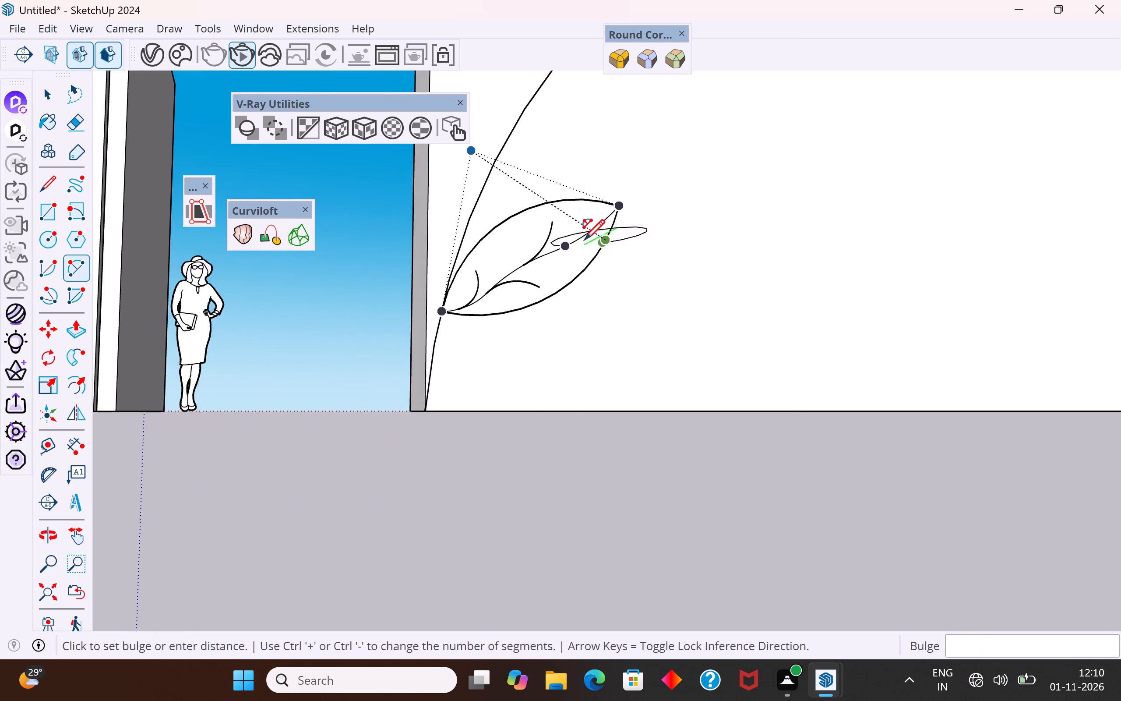
scroll(584, 240, up, 20)
scroll(584, 240, up, 3)
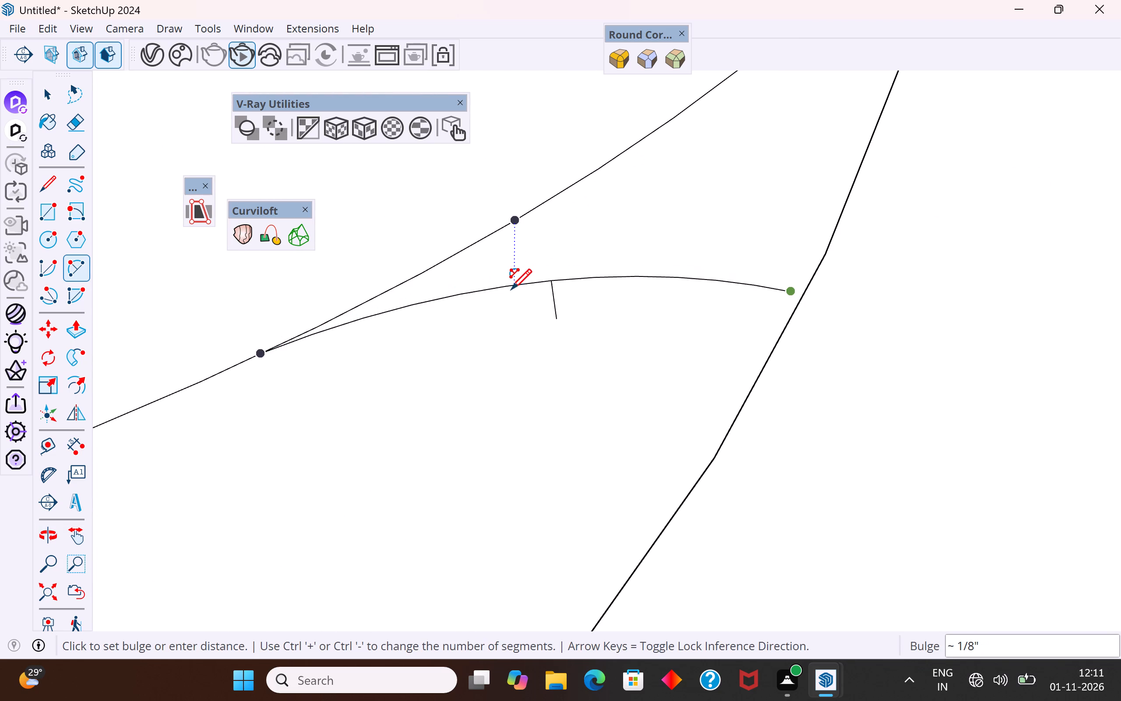
click(511, 288)
Draw a fifth side vein arc from the centre vein into the leaf's upper half, near the tip, curving tangent to the centre vein.
scroll(478, 443, down, 6)
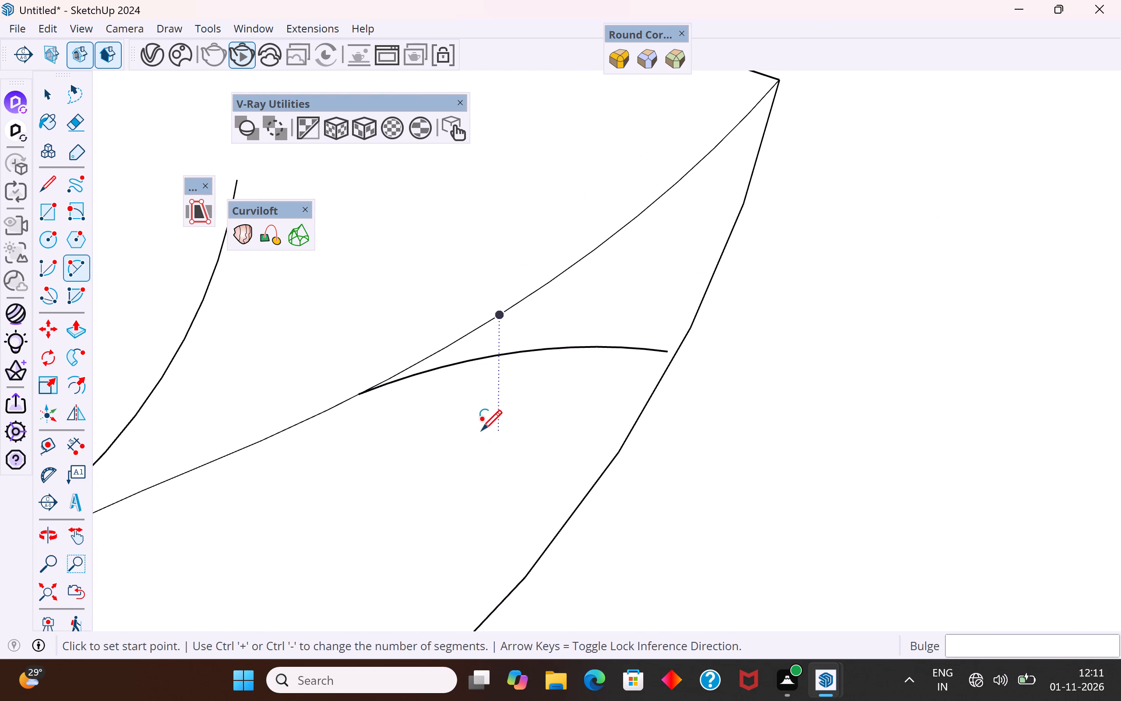
click(538, 290)
scroll(558, 325, down, 5)
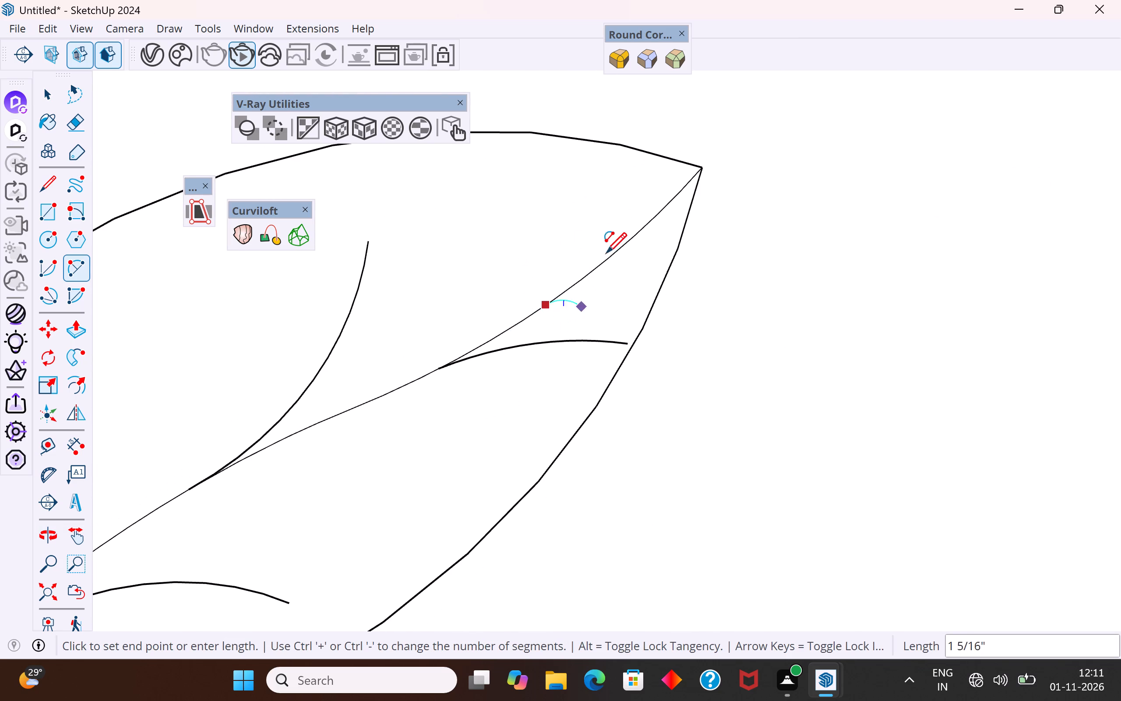
click(613, 175)
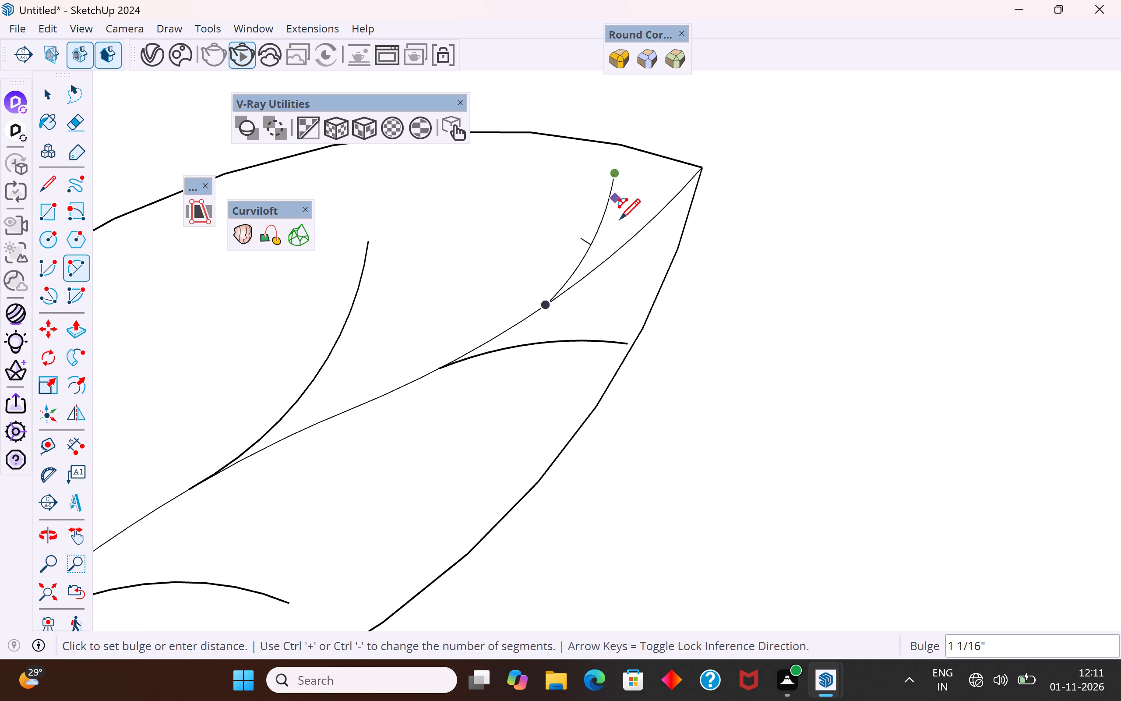
middle_drag(623, 234, 524, 311)
scroll(587, 263, up, 11)
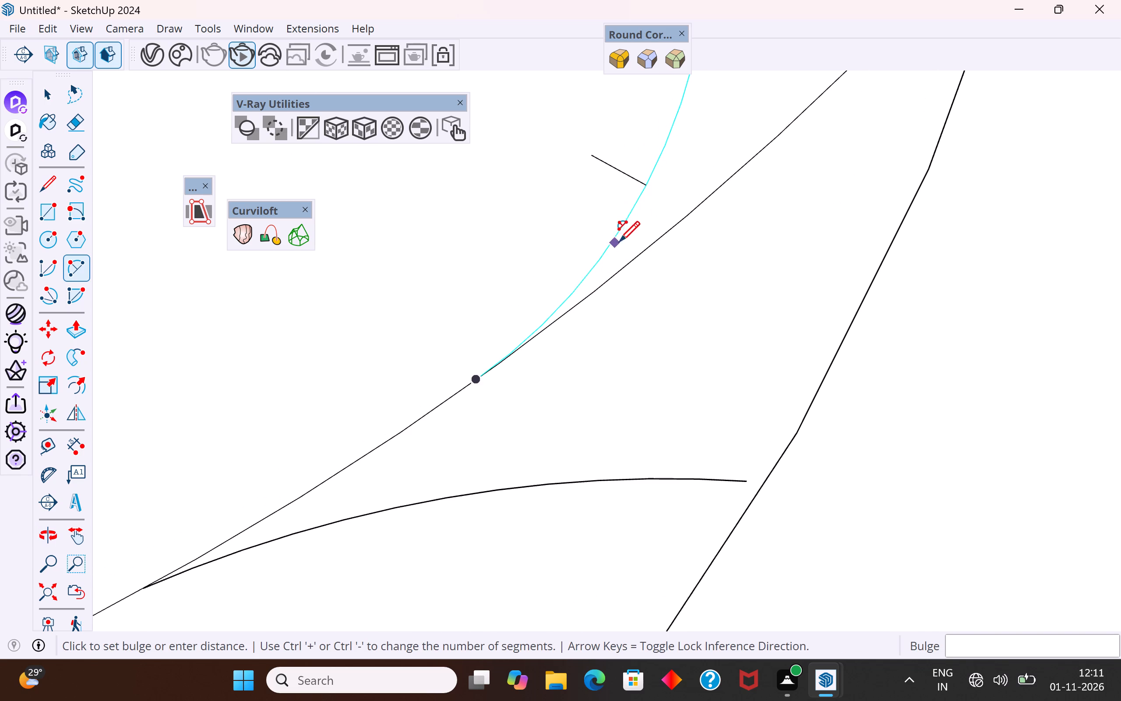
click(649, 184)
scroll(664, 319, down, 18)
click(45, 101)
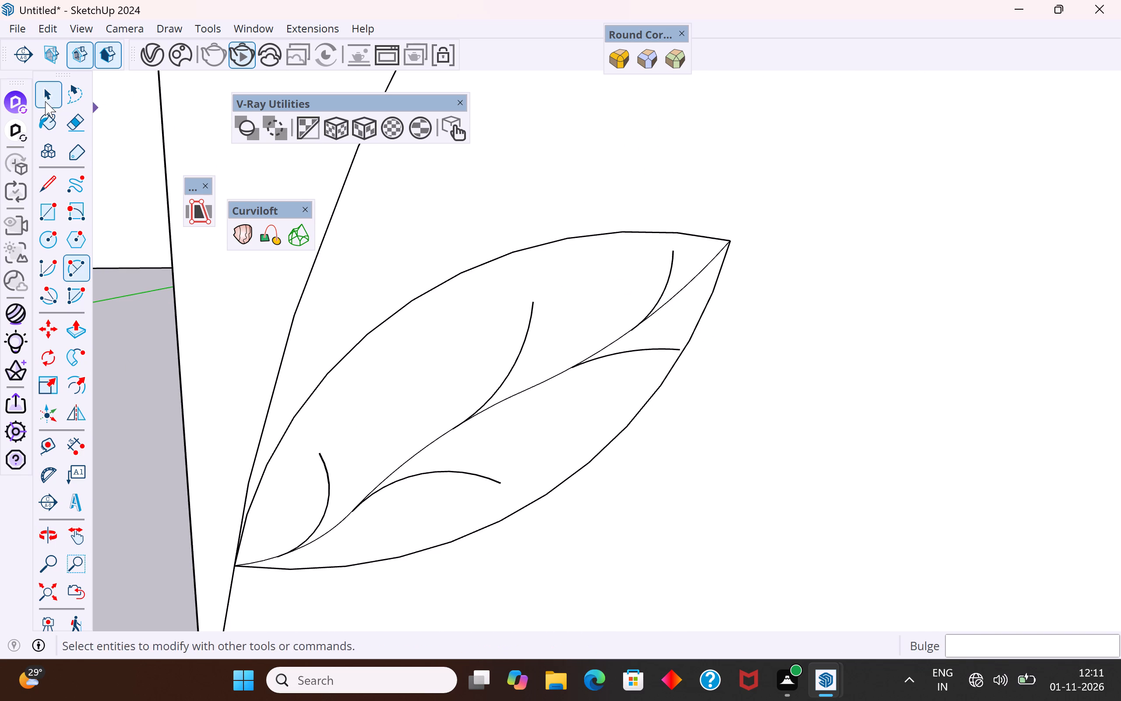
Examine the leaf's upper face and lower outline, and the leaf's size against the whole vine on the side wall.
click(508, 417)
click(485, 377)
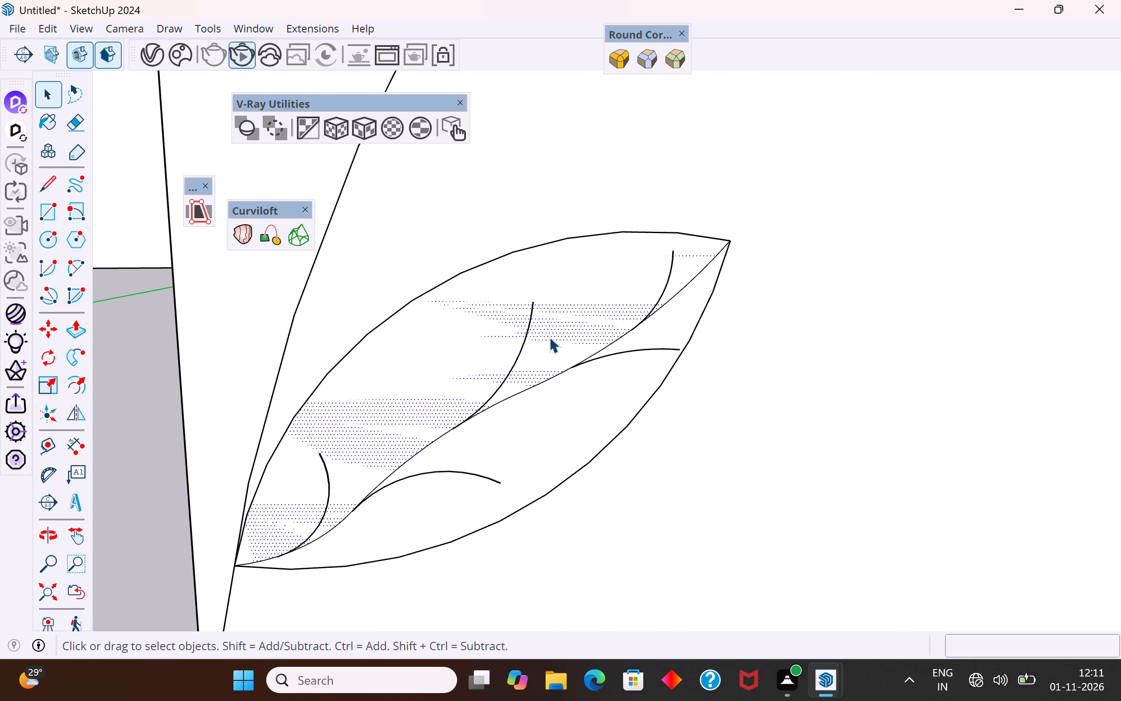
click(557, 321)
middle_drag(539, 418, 666, 156)
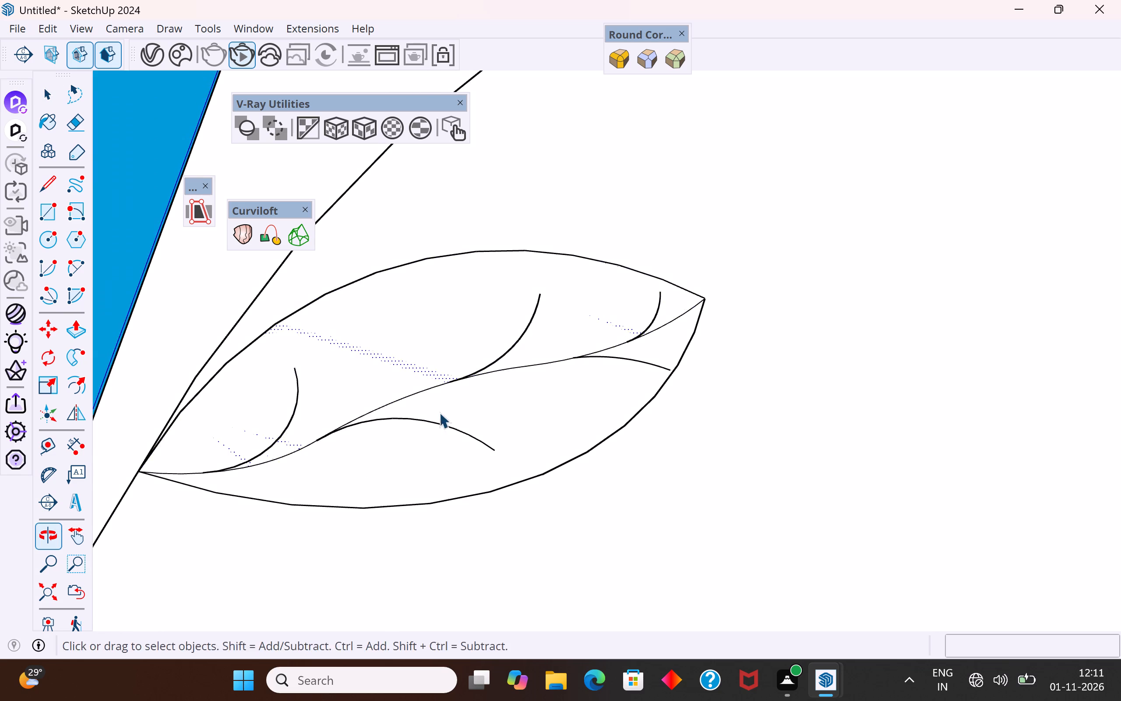
middle_drag(356, 460, 308, 598)
scroll(389, 482, down, 5)
middle_drag(490, 491, 432, 596)
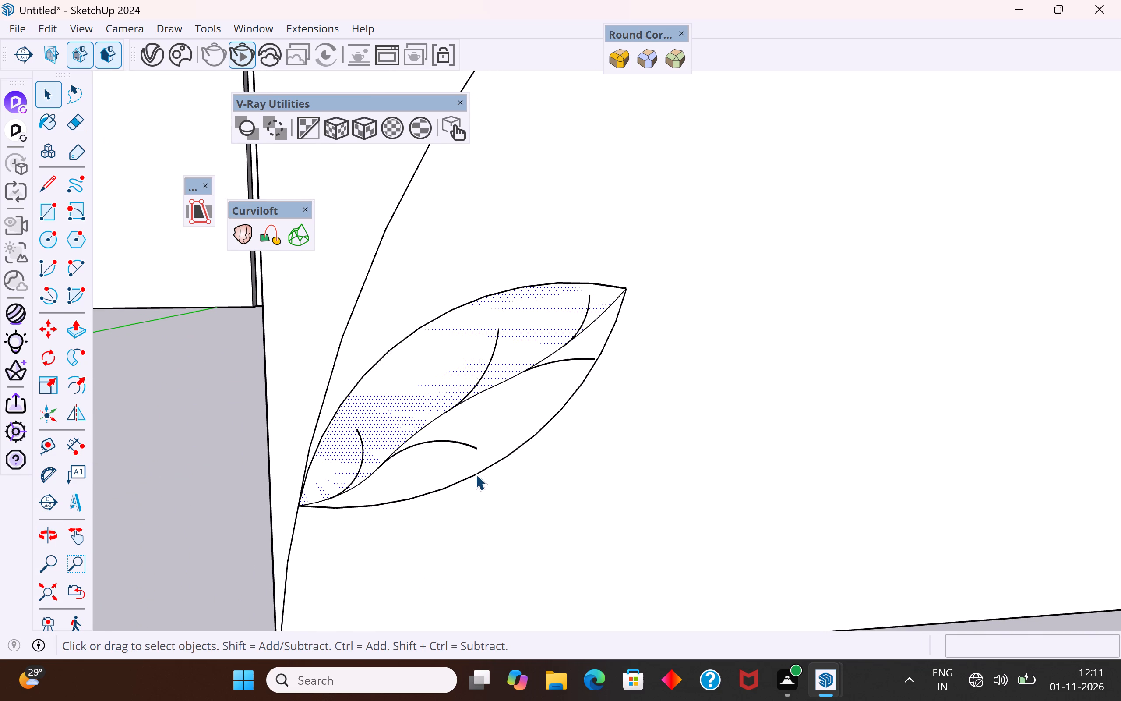
click(493, 465)
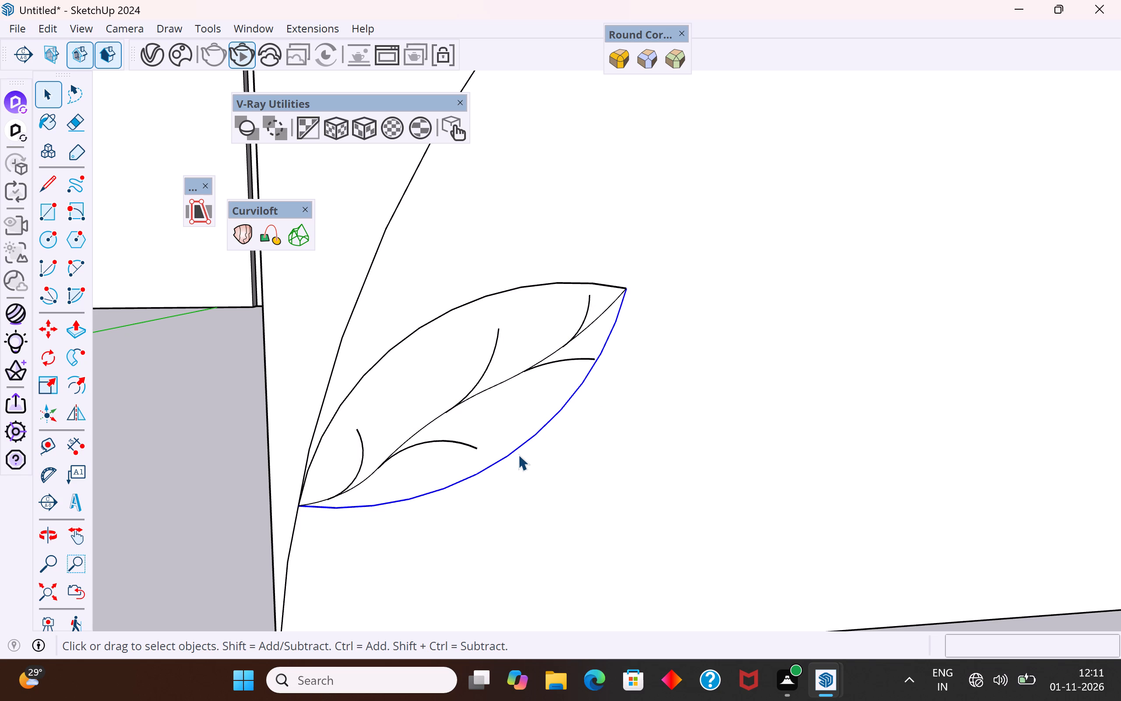
scroll(518, 454, down, 10)
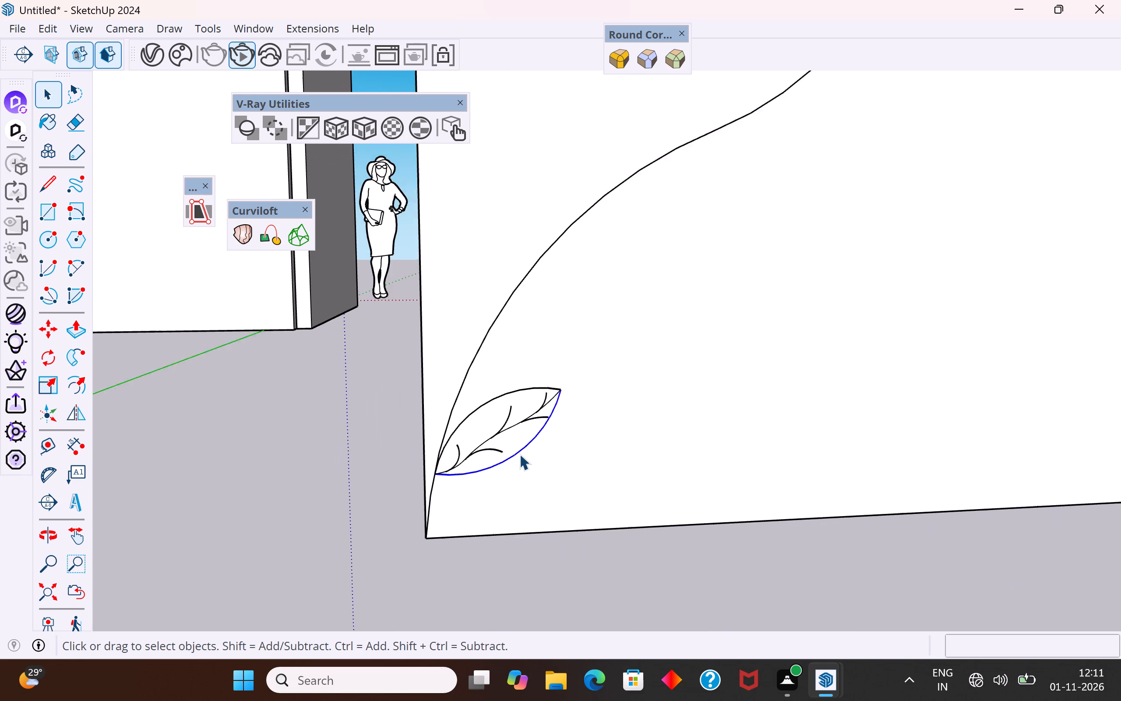
scroll(519, 454, down, 20)
scroll(519, 454, down, 2)
middle_drag(535, 461, 472, 595)
scroll(667, 341, down, 4)
scroll(445, 355, up, 7)
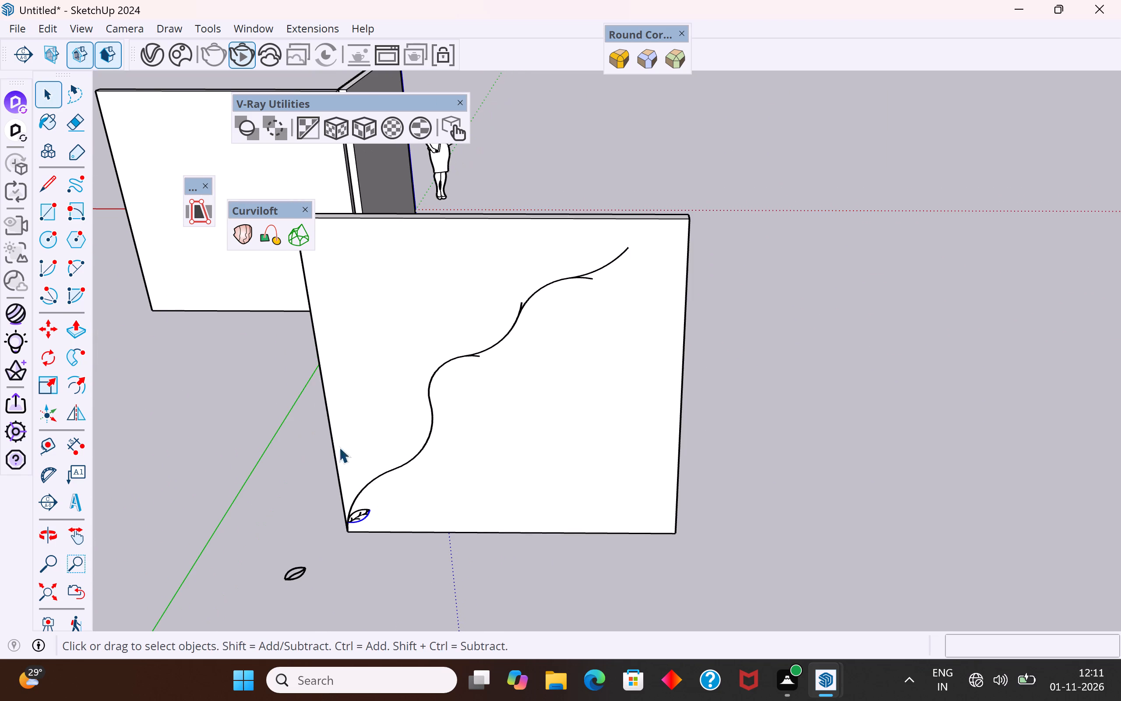
Draw a short branch arc about 9 1/8" long with a bulge of about 1 1/8" from the vine's lowest bend.
click(77, 274)
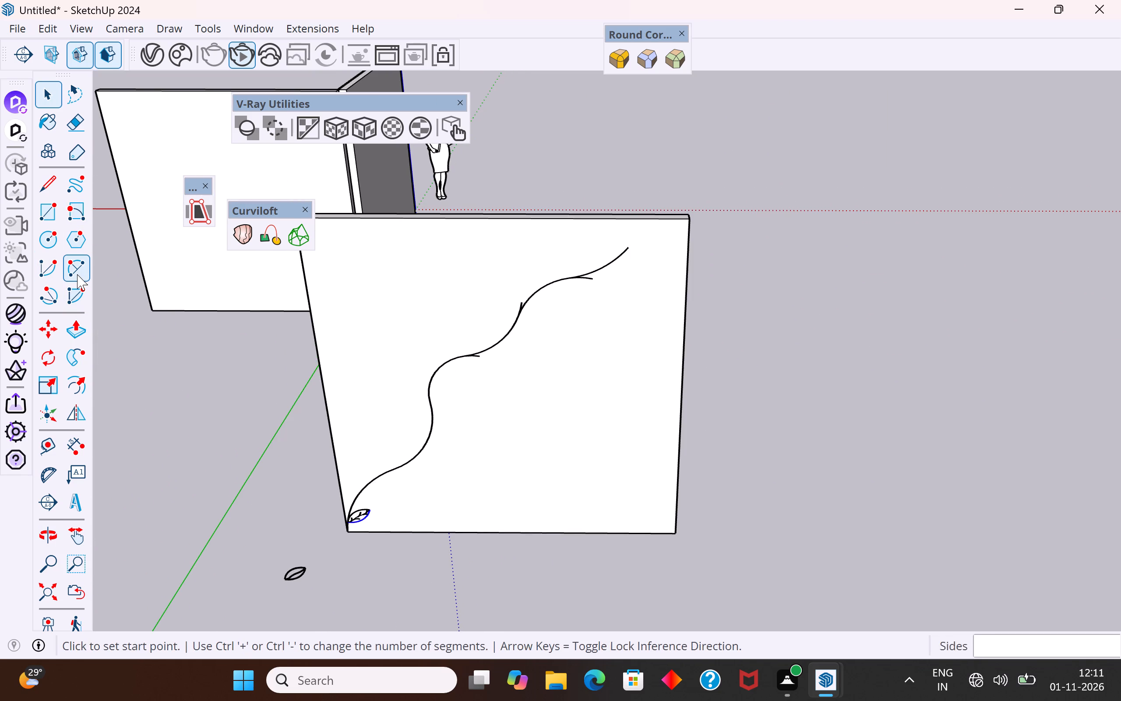
scroll(404, 456, up, 3)
click(395, 473)
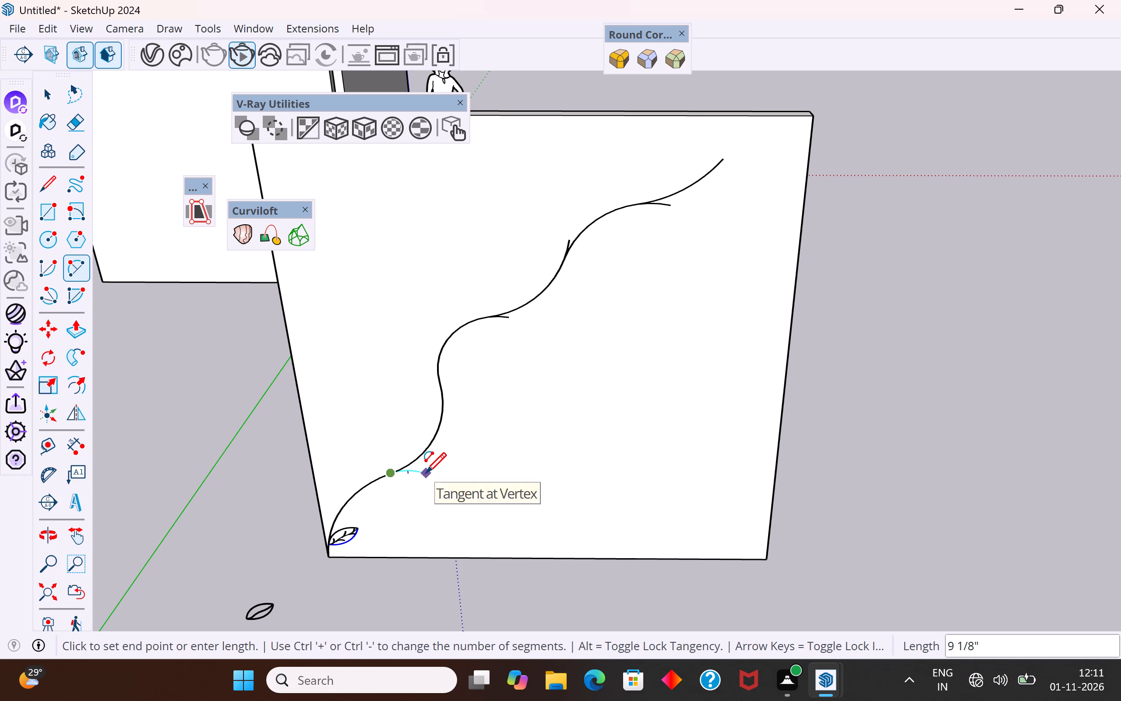
click(426, 473)
scroll(388, 488, up, 3)
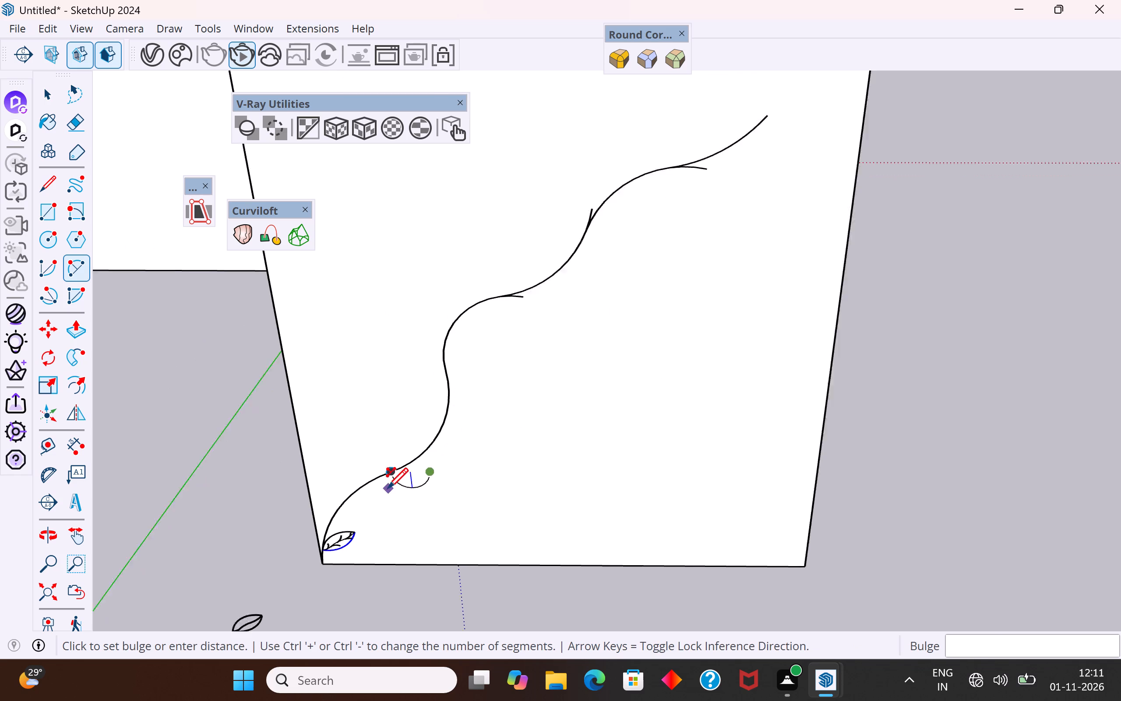
scroll(388, 488, up, 10)
scroll(436, 437, up, 5)
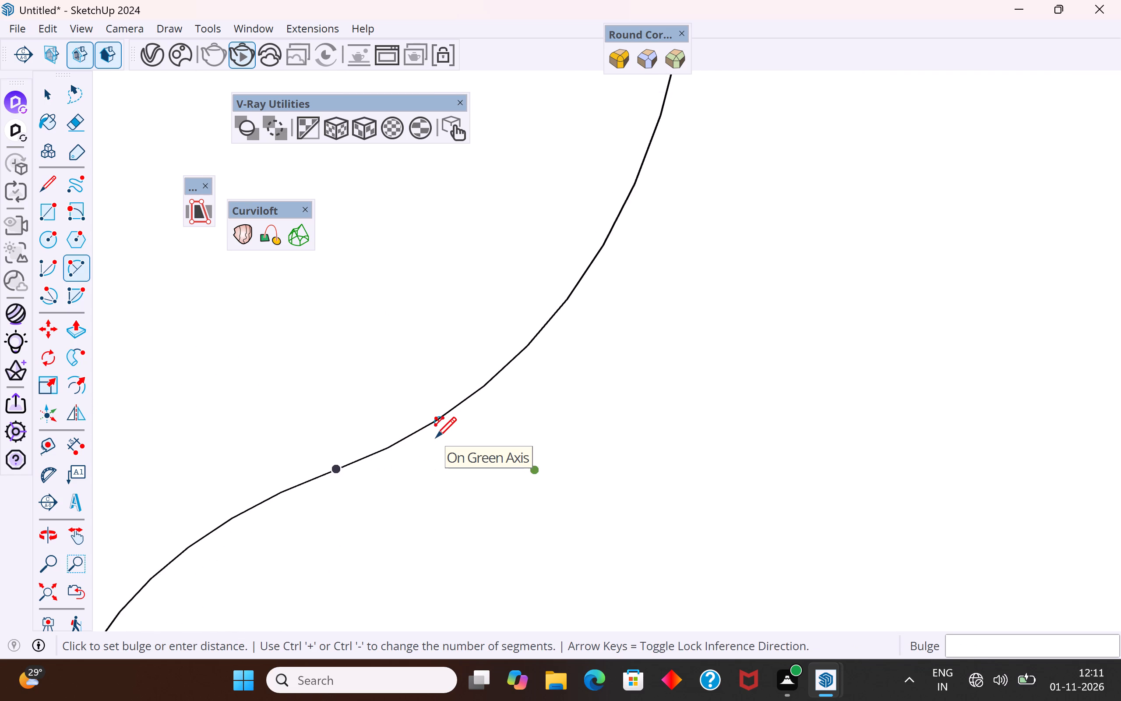
scroll(436, 437, up, 4)
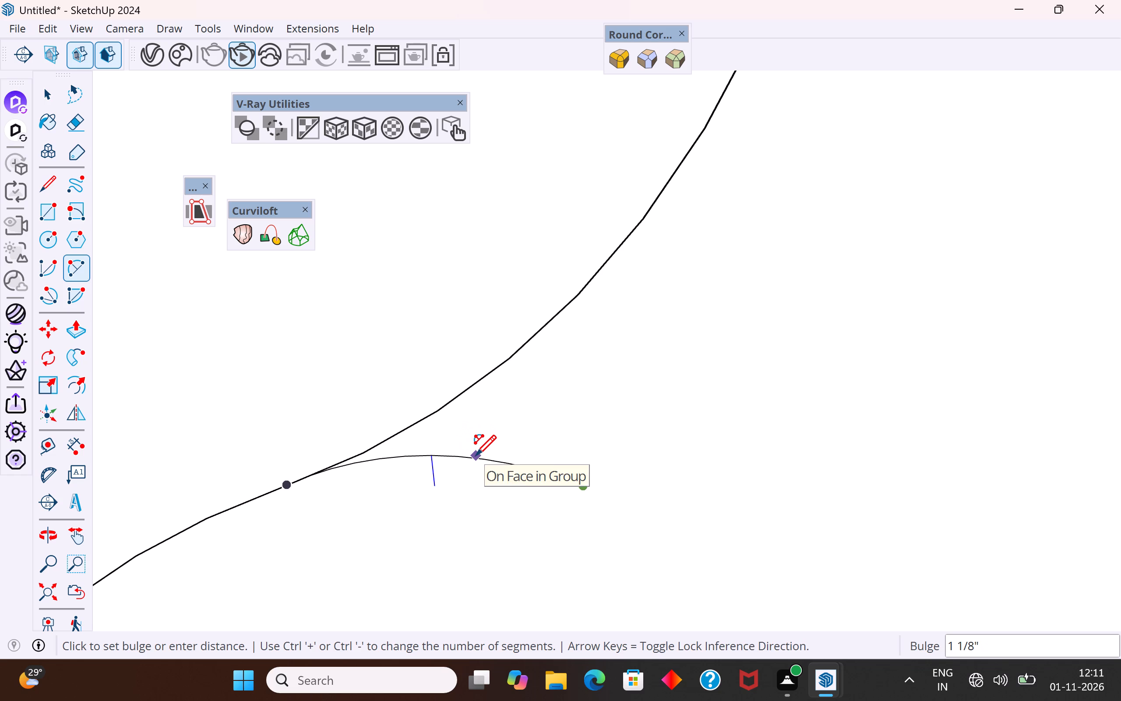
click(476, 455)
key(Escape)
click(56, 99)
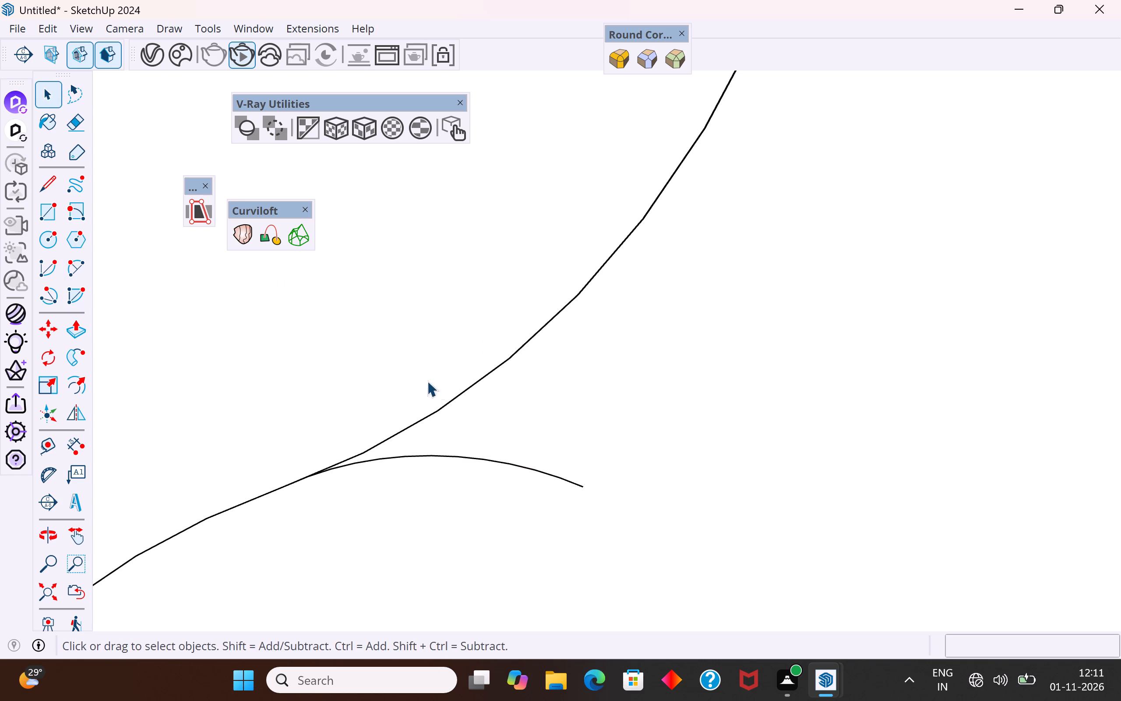
scroll(435, 392, down, 20)
scroll(435, 392, down, 4)
click(475, 582)
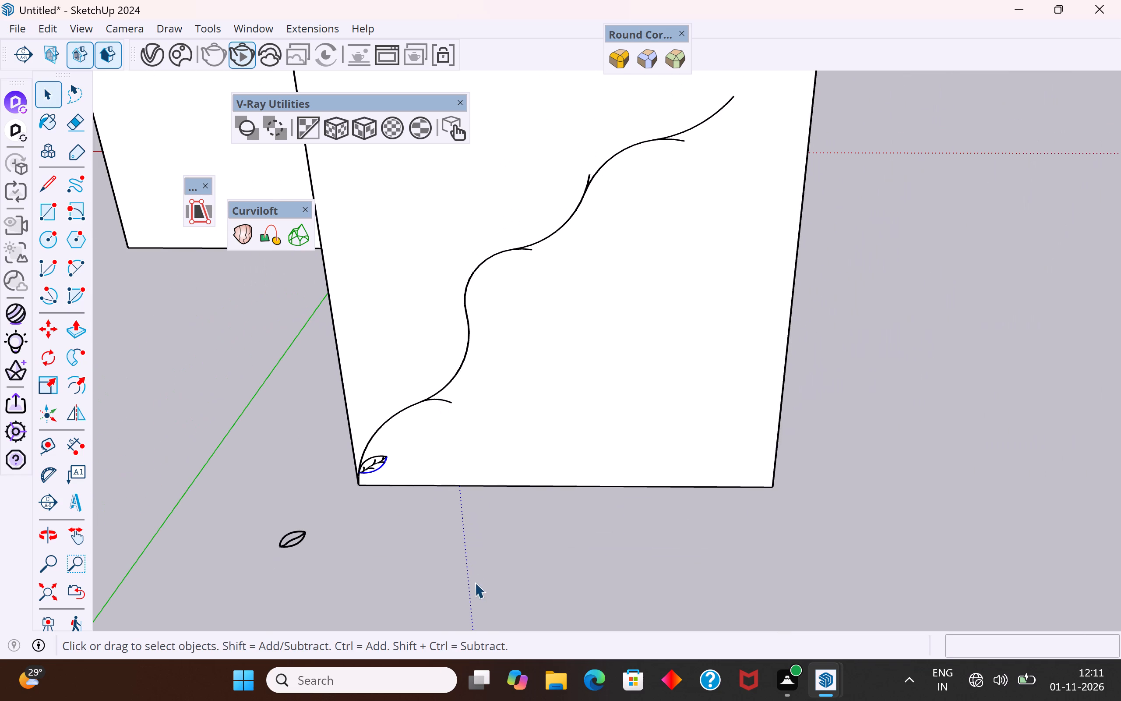
Select the leaf's lower outline arc together with the two side veins nearest its base, plus a middle segment of the centre vein.
middle_drag(605, 501, 637, 372)
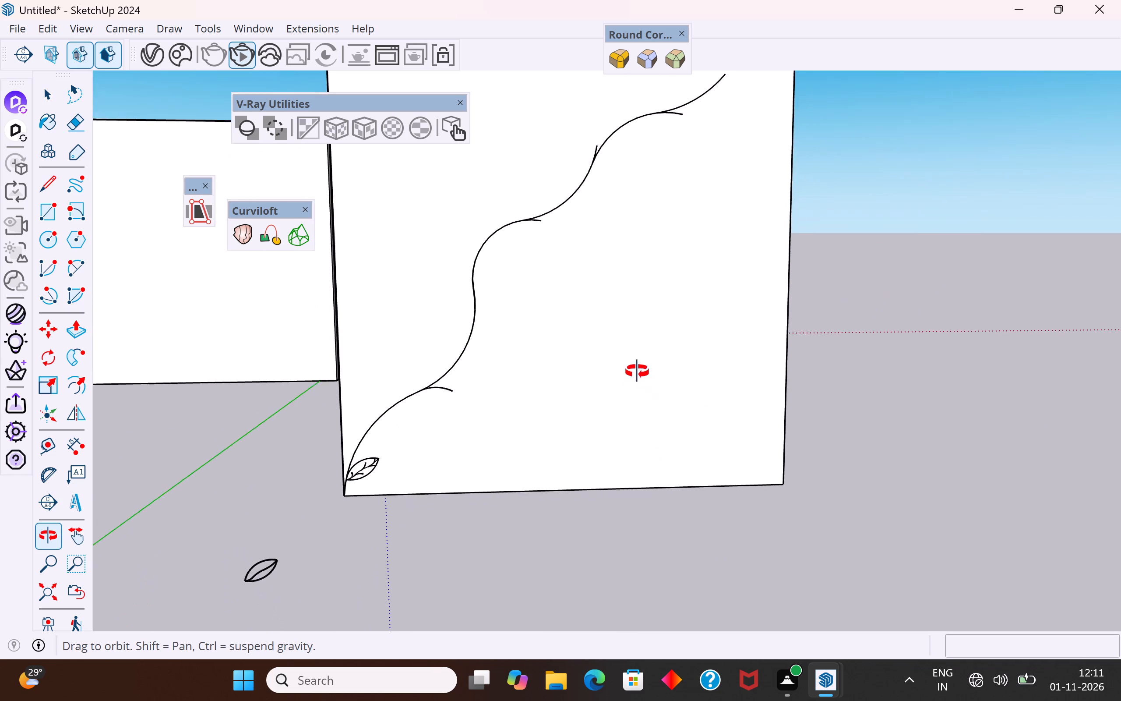
middle_drag(637, 372, 632, 356)
scroll(364, 469, up, 8)
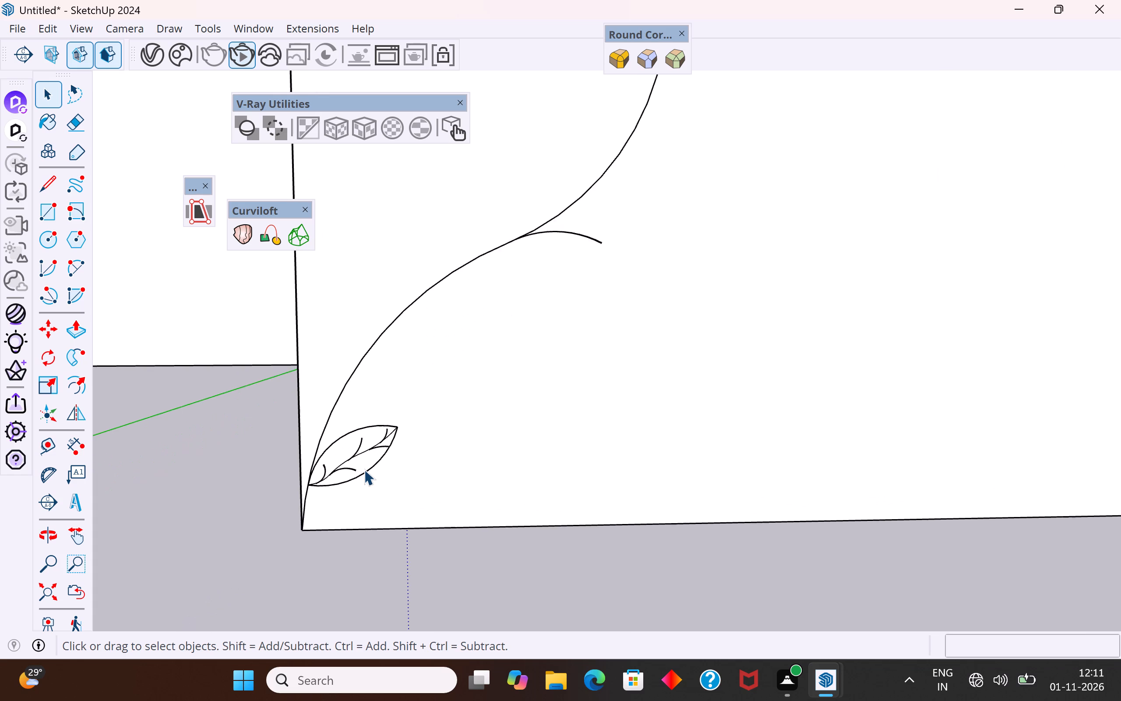
scroll(364, 469, up, 12)
click(361, 473)
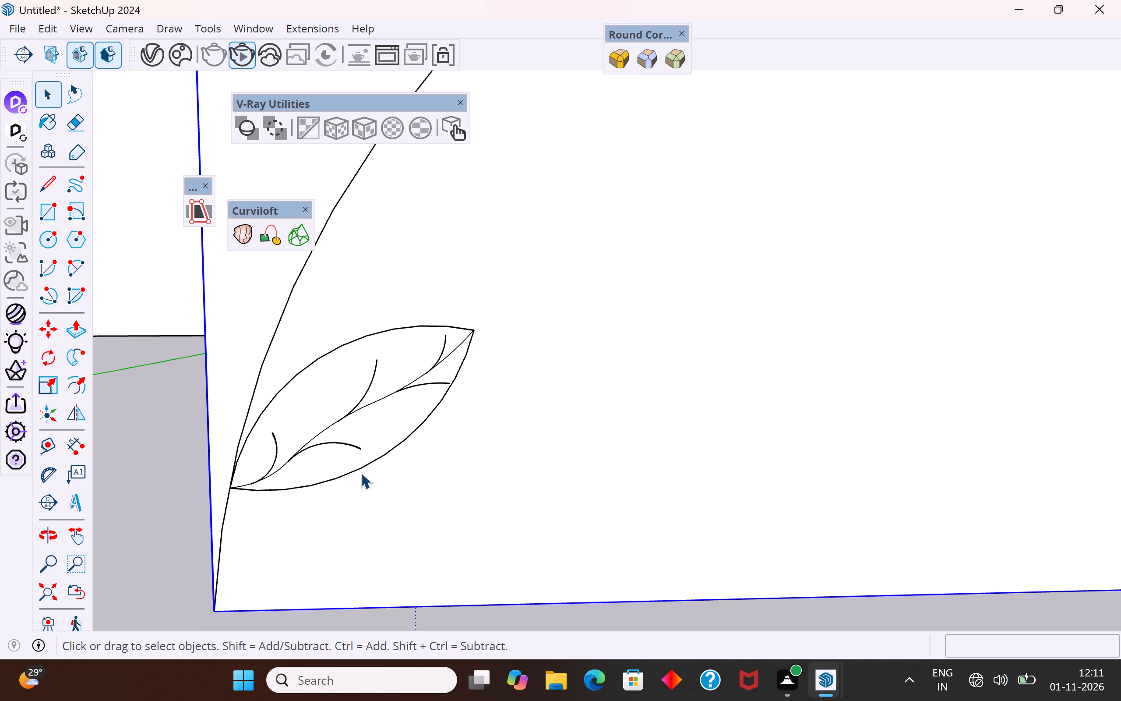
click(367, 467)
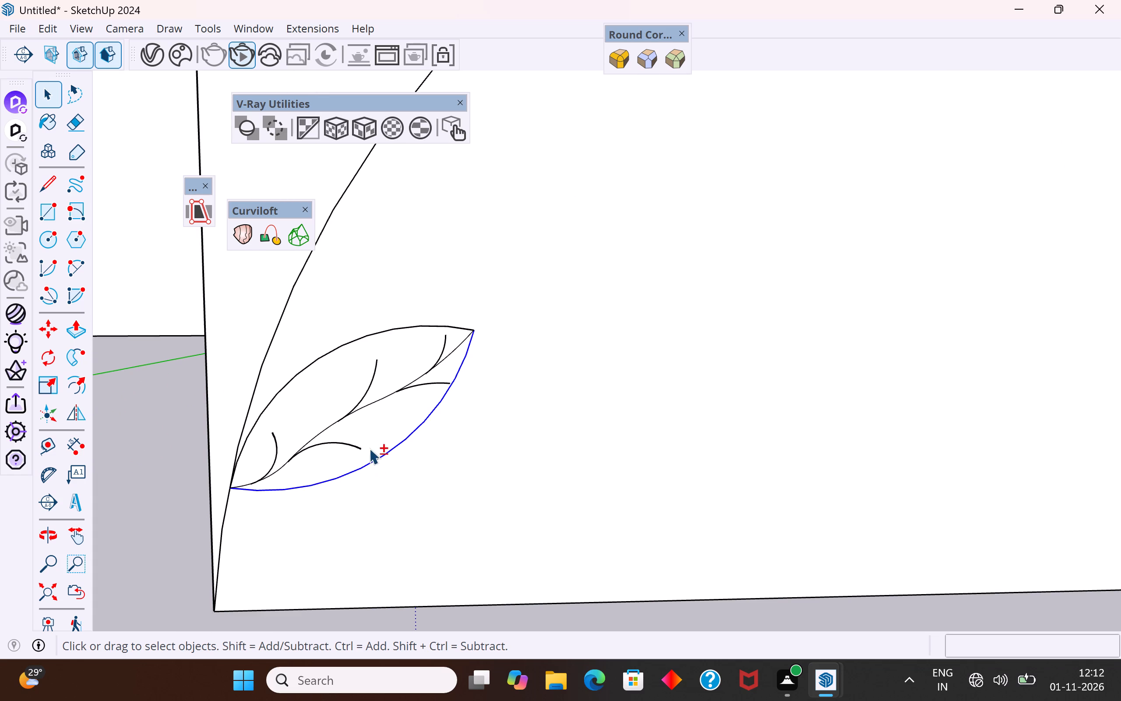
shift+click(355, 446)
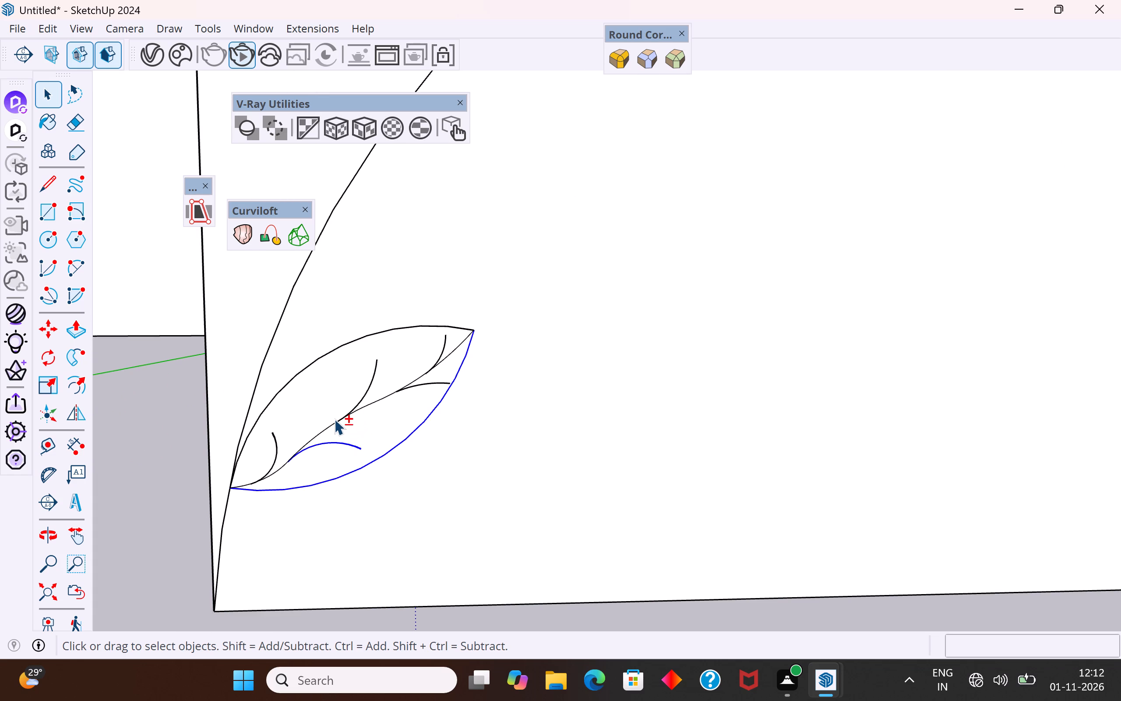
shift+click(334, 421)
scroll(206, 518, up, 9)
shift+click(289, 455)
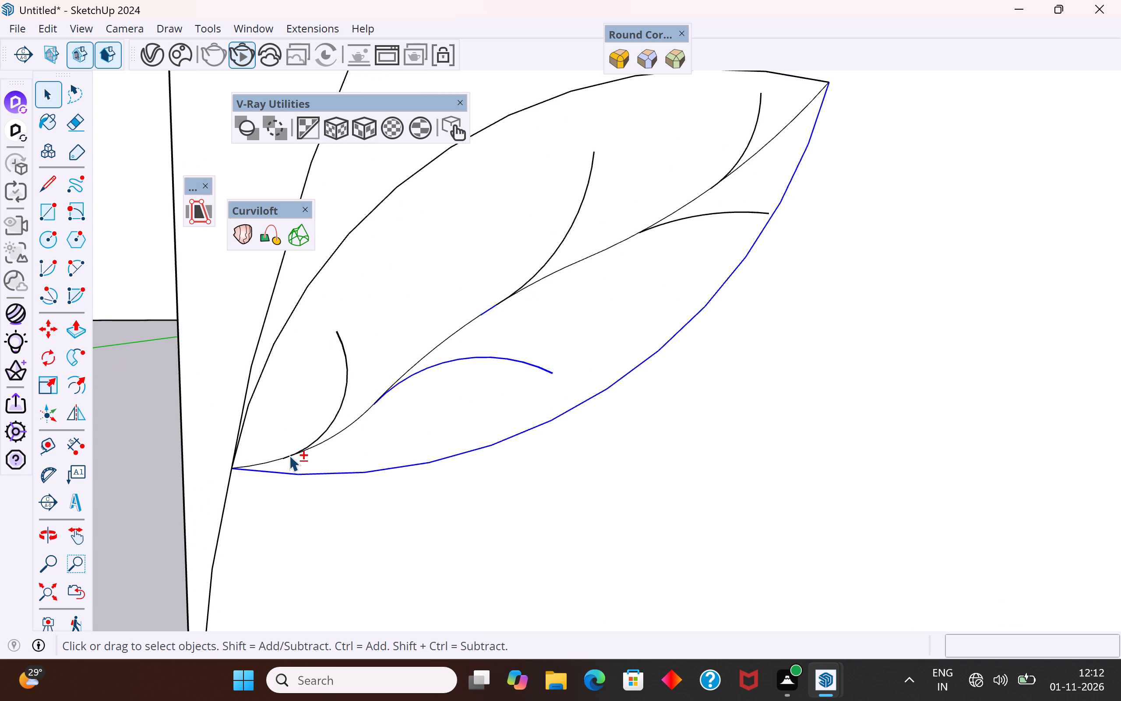
Add the centre vein's segments from the leaf base past the first side vein to the selection.
shift+click(267, 462)
shift+click(353, 421)
scroll(354, 421, up, 6)
scroll(354, 421, down, 5)
scroll(334, 438, up, 4)
shift+click(203, 486)
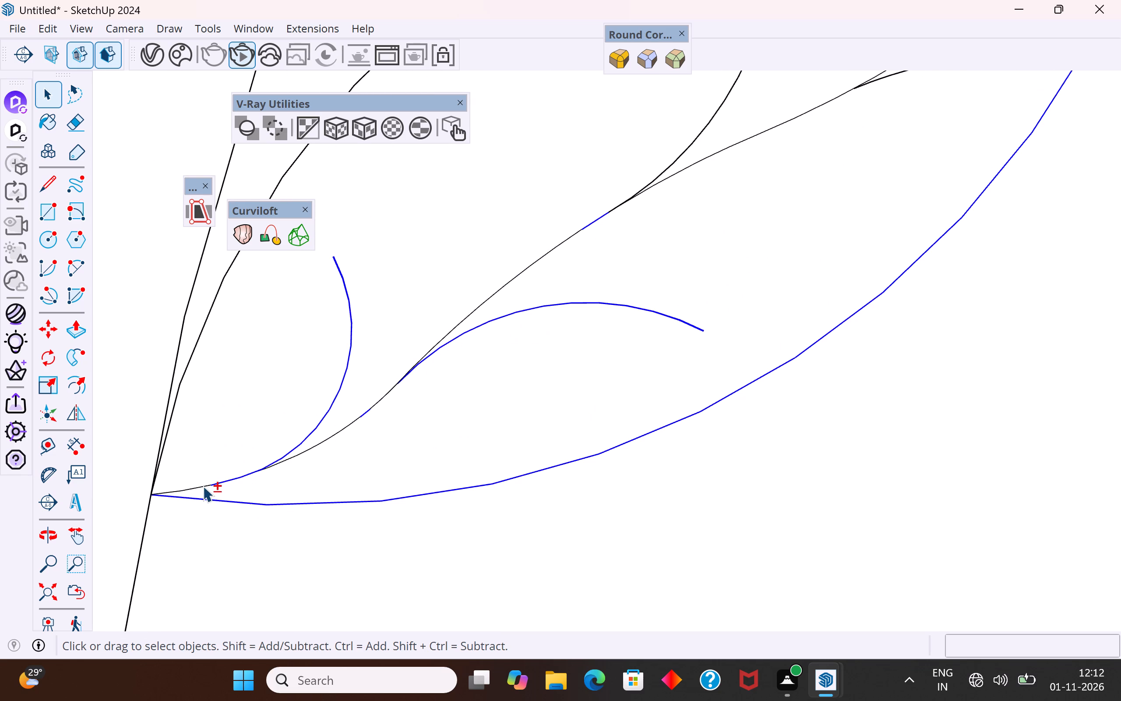
shift+click(176, 491)
shift+click(316, 444)
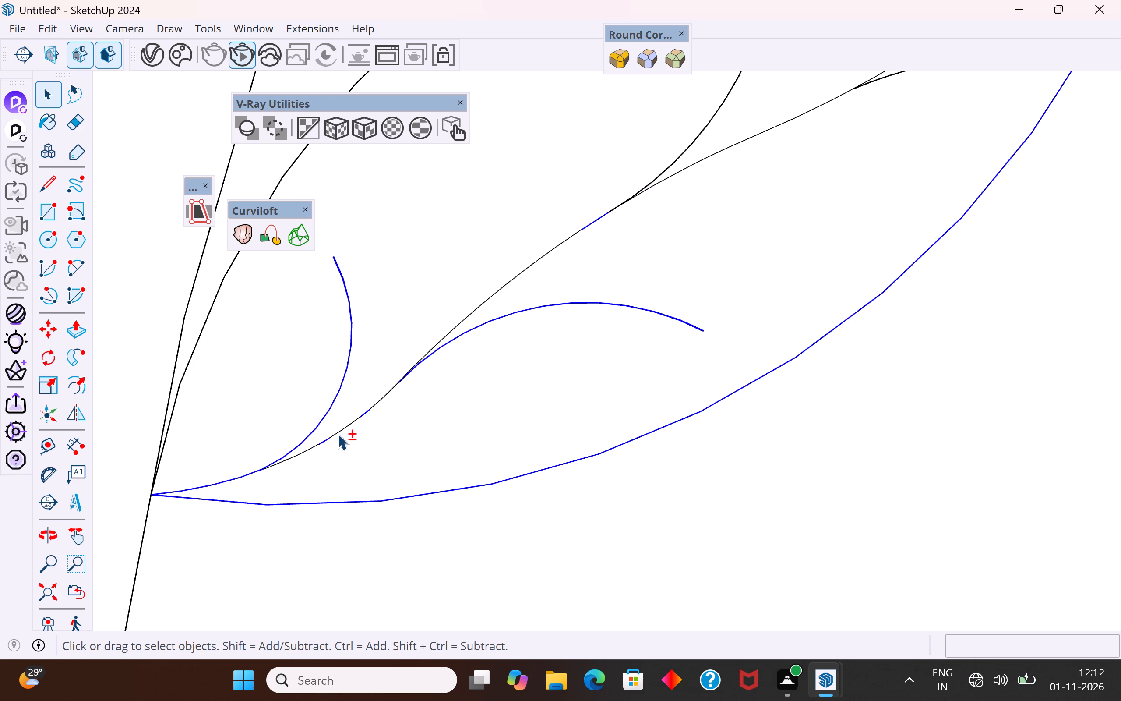
shift+click(340, 429)
shift+click(356, 418)
shift+click(306, 450)
shift+click(298, 454)
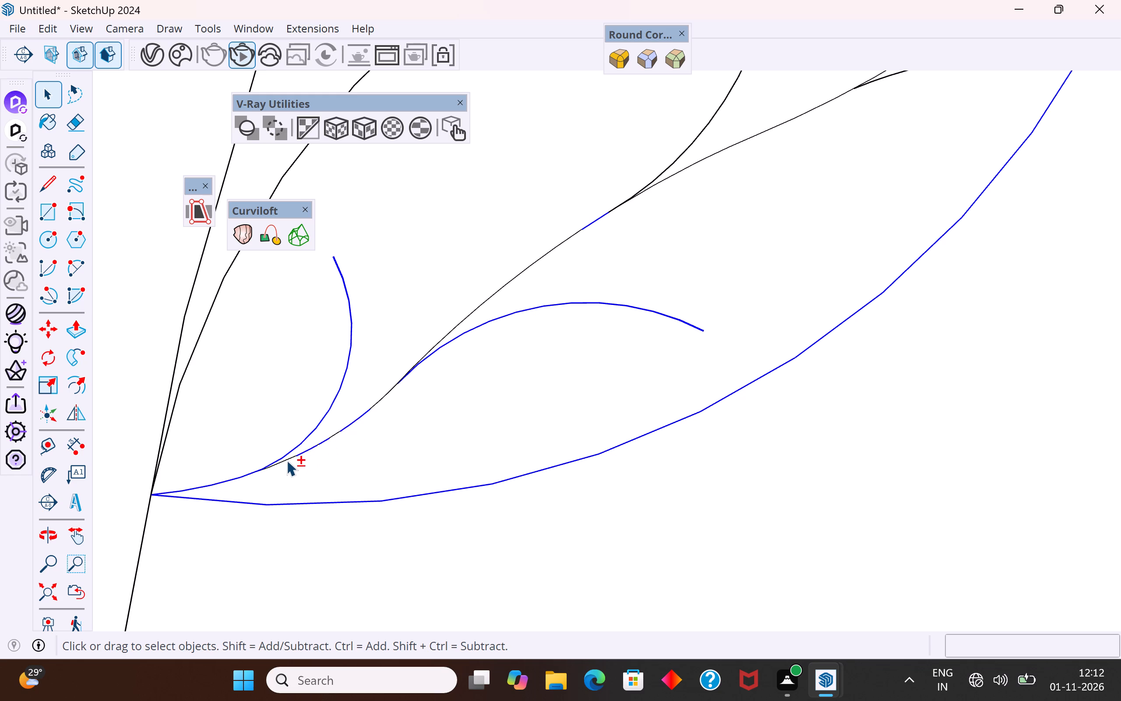
shift+click(286, 460)
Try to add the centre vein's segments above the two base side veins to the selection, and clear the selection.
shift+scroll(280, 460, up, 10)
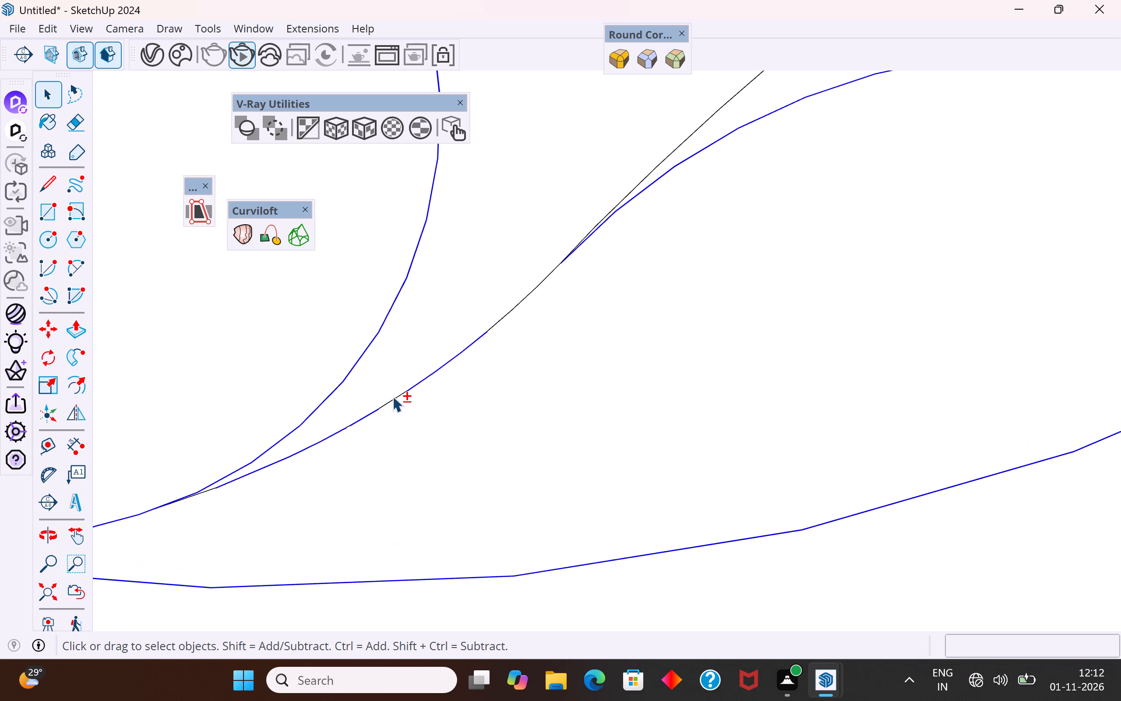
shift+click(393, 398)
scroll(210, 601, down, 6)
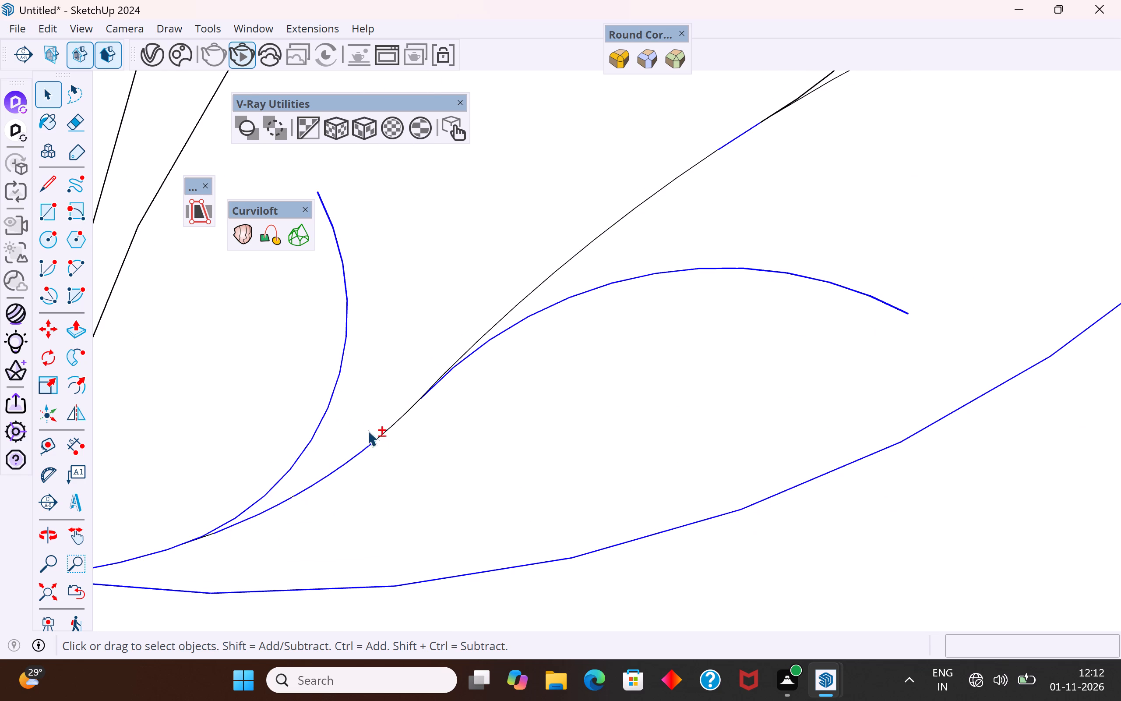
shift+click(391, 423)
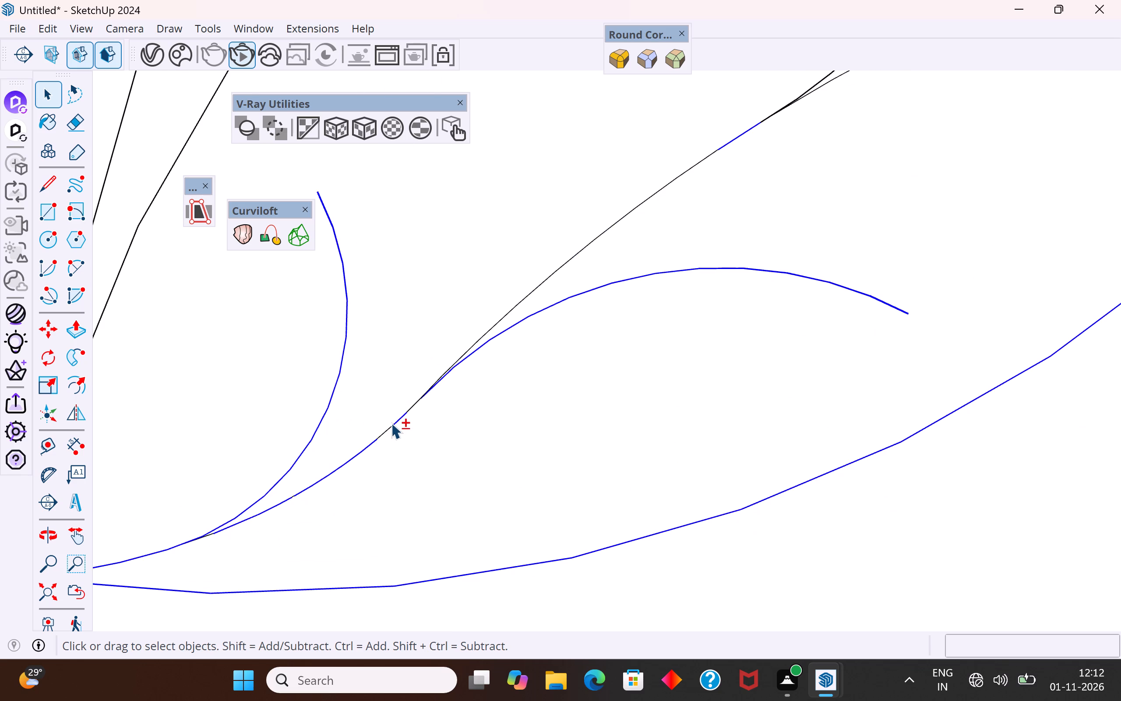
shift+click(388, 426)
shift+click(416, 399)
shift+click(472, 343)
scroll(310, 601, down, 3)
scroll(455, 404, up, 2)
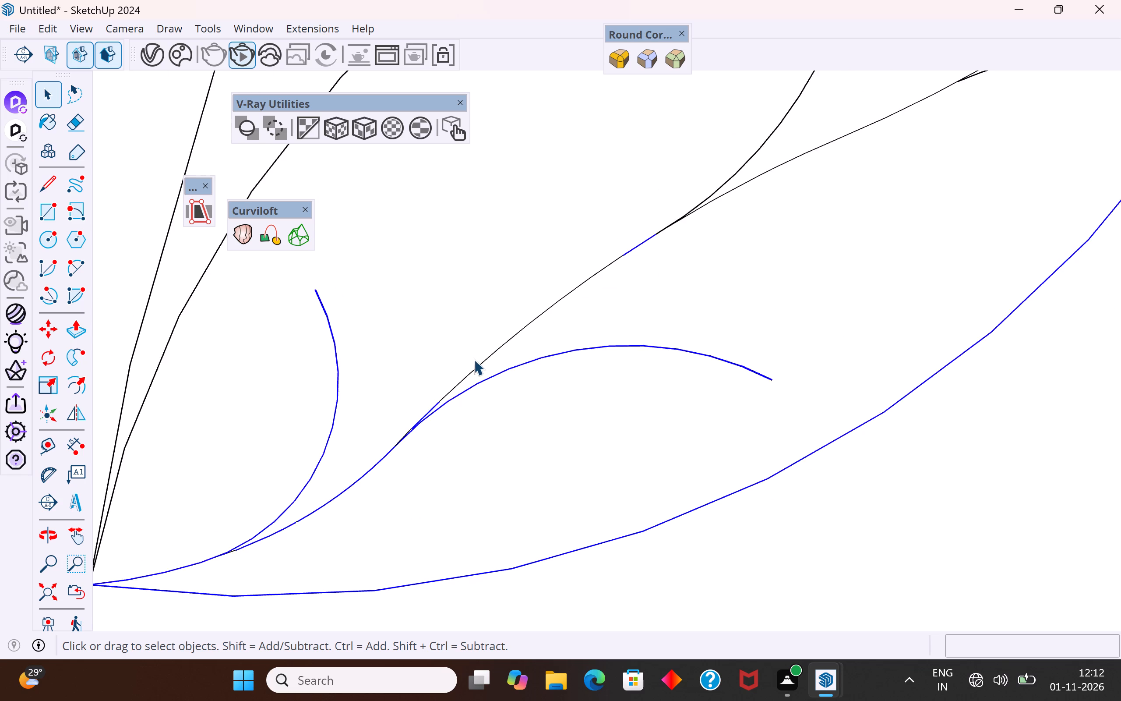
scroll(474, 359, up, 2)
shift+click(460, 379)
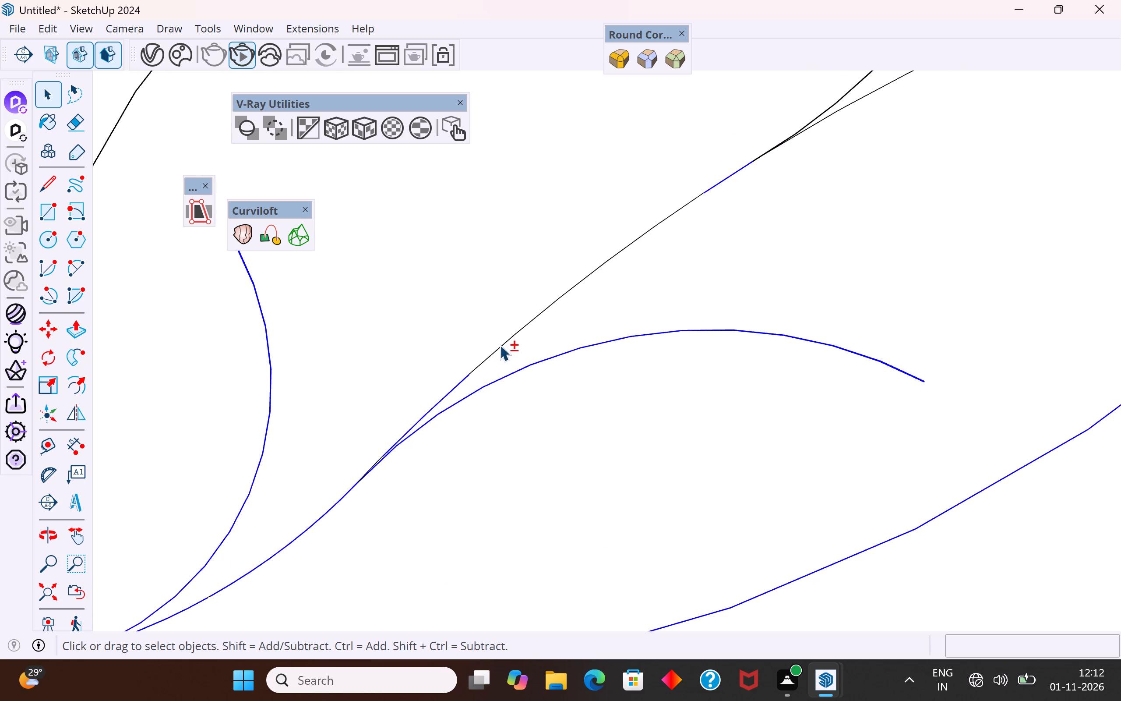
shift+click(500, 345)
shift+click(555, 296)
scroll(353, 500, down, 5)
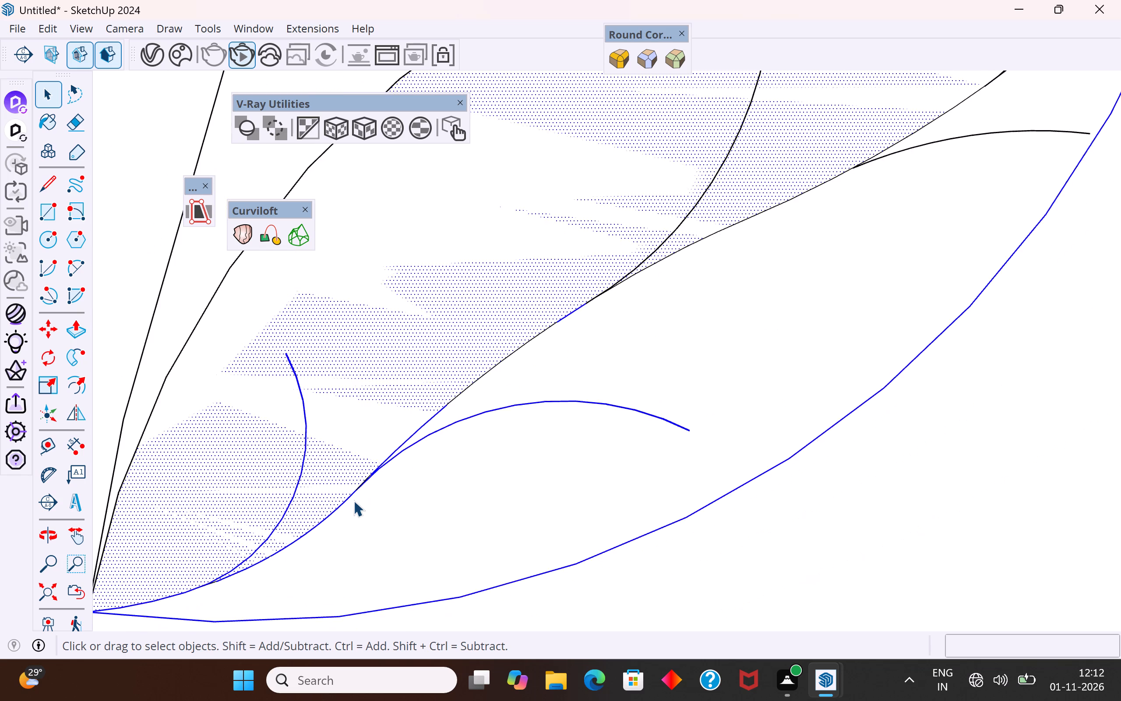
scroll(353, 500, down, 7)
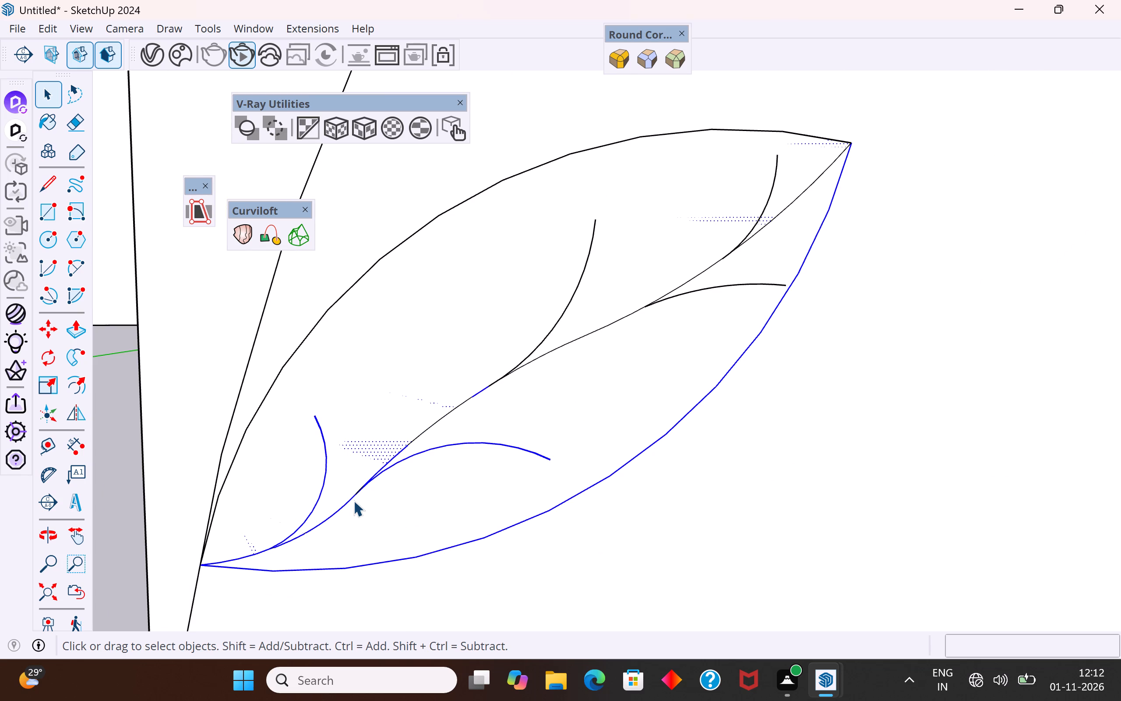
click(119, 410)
Start a new selection with the centre vein's tip portion, both leaf outline arcs and the two side veins nearest the tip.
click(808, 191)
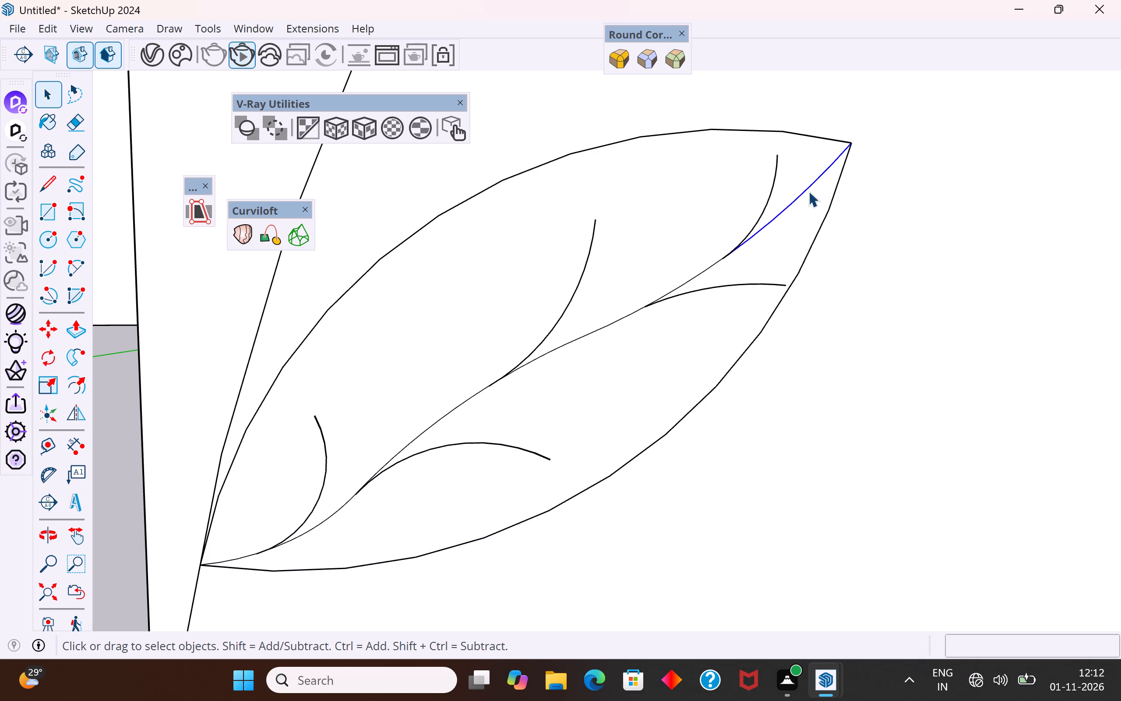
shift+click(773, 181)
shift+click(806, 133)
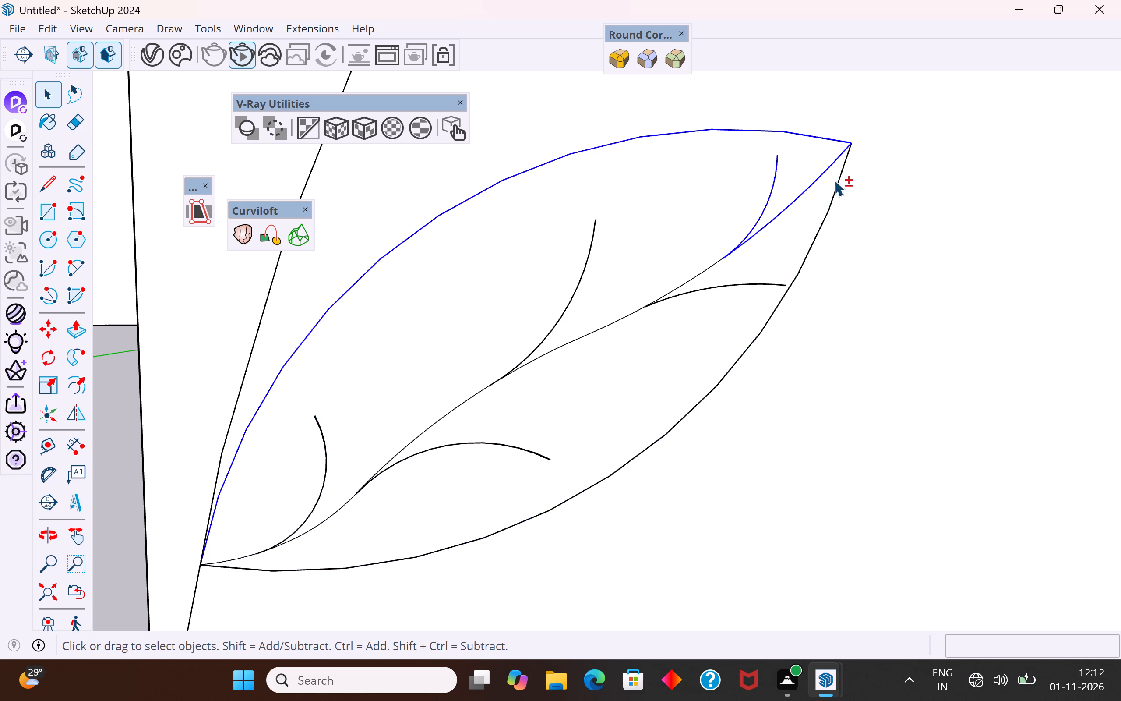
shift+click(836, 184)
shift+click(781, 284)
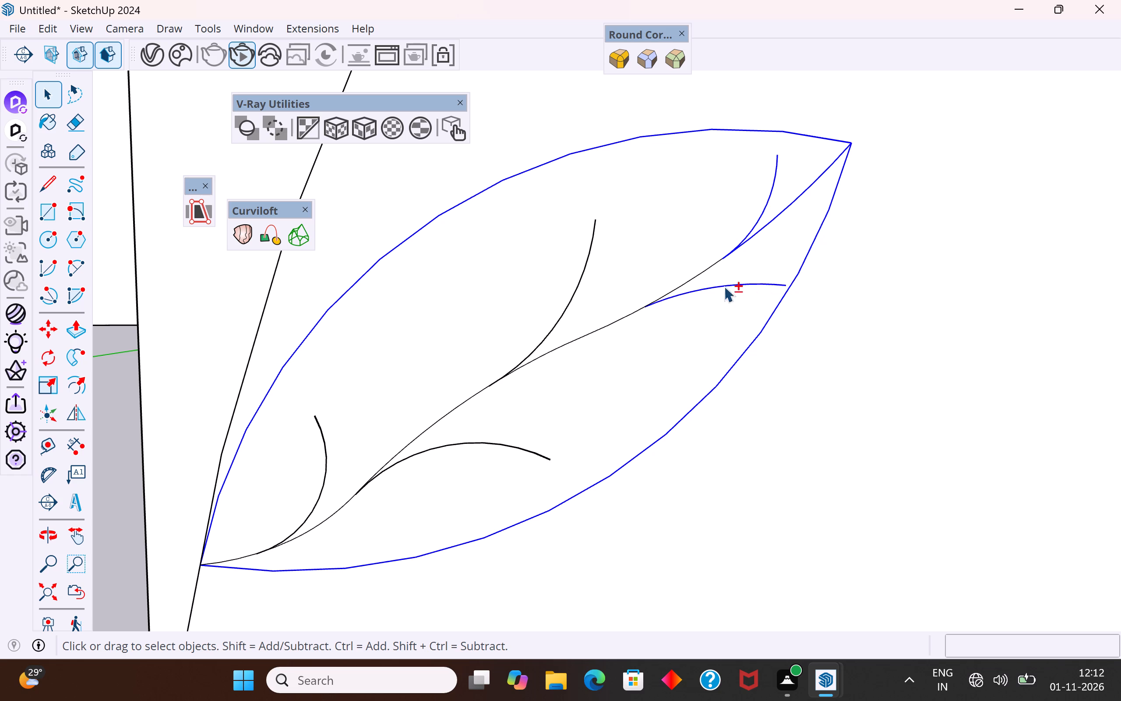
Add the long middle side vein and the centre vein's segments from the tip portion down to that side vein's junction.
shift+click(699, 272)
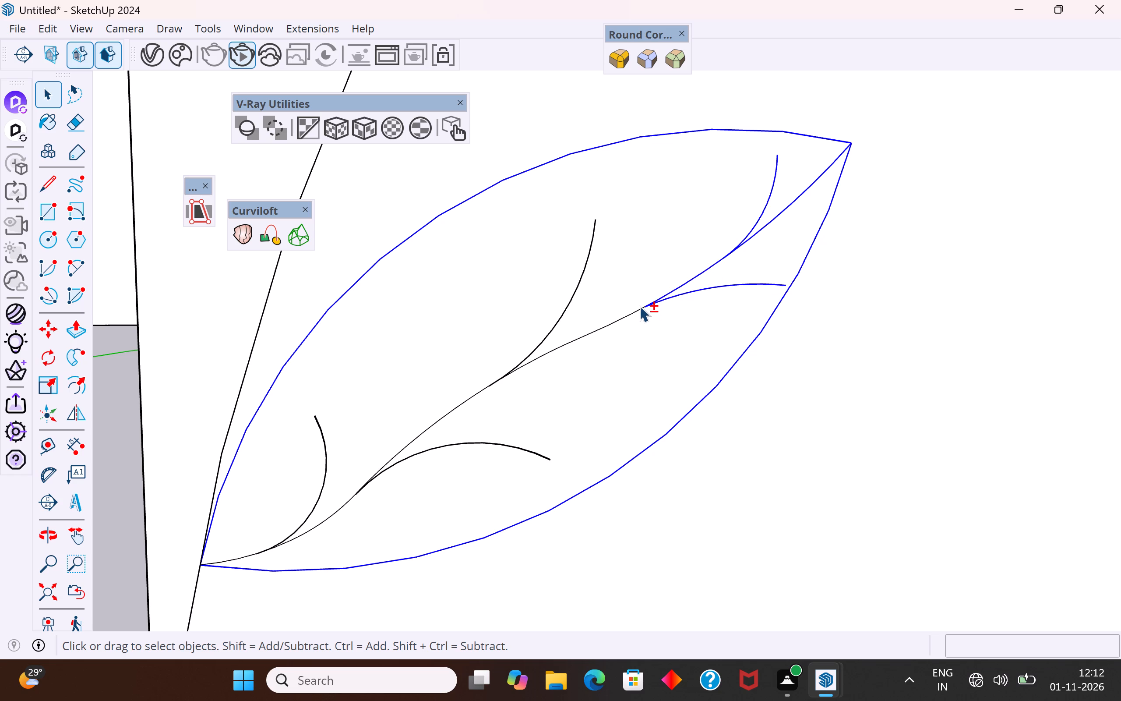
shift+click(639, 306)
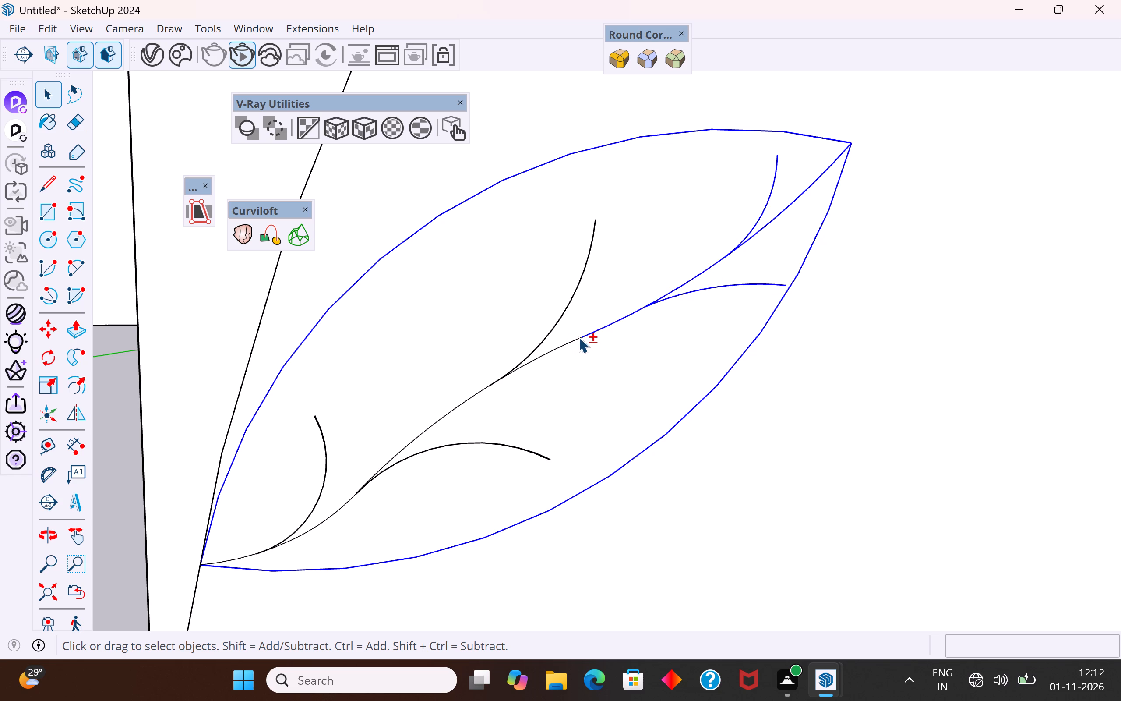
shift+click(578, 337)
shift+click(560, 345)
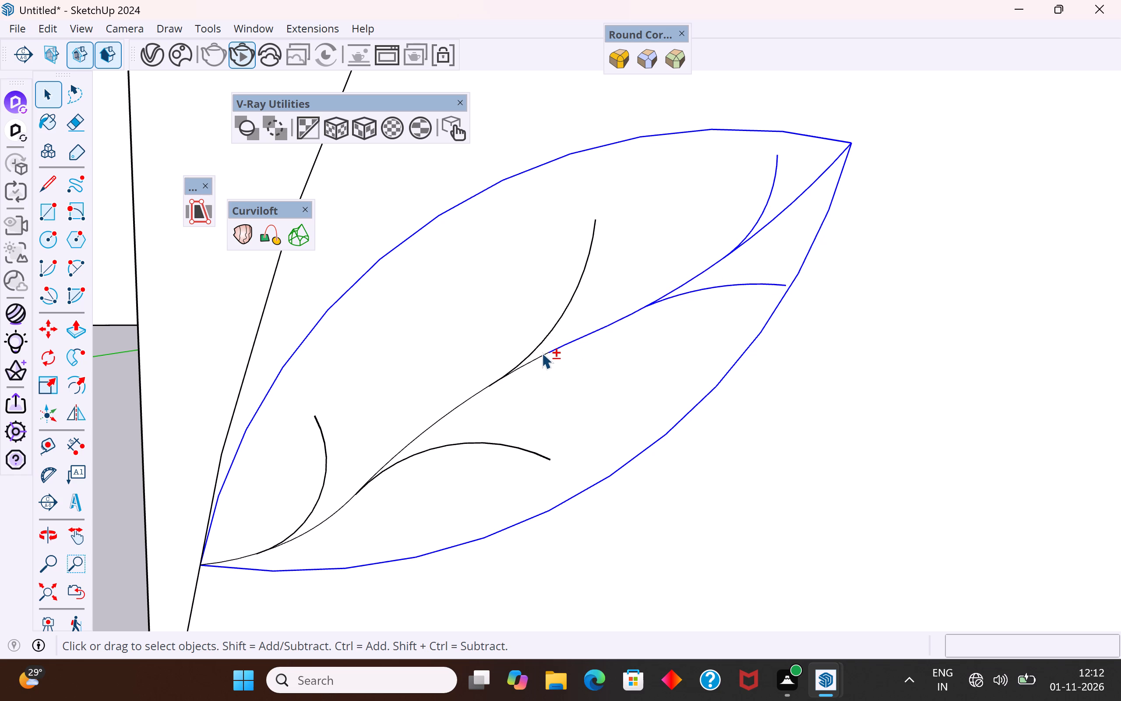
shift+click(541, 354)
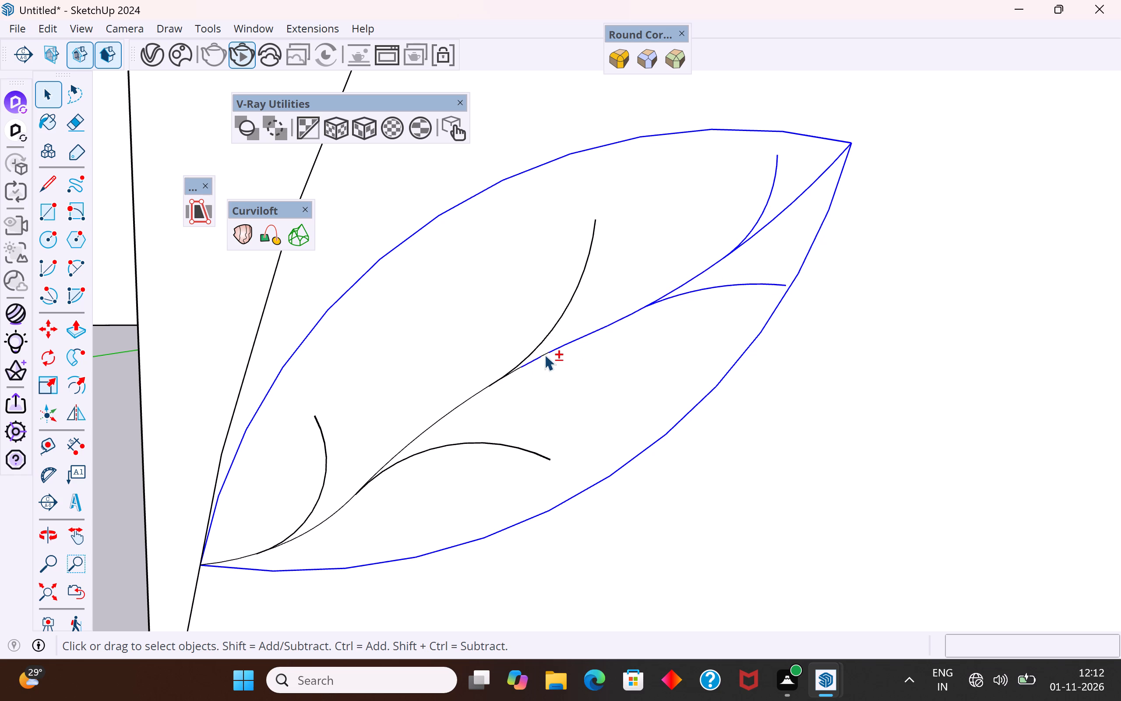
shift+click(544, 354)
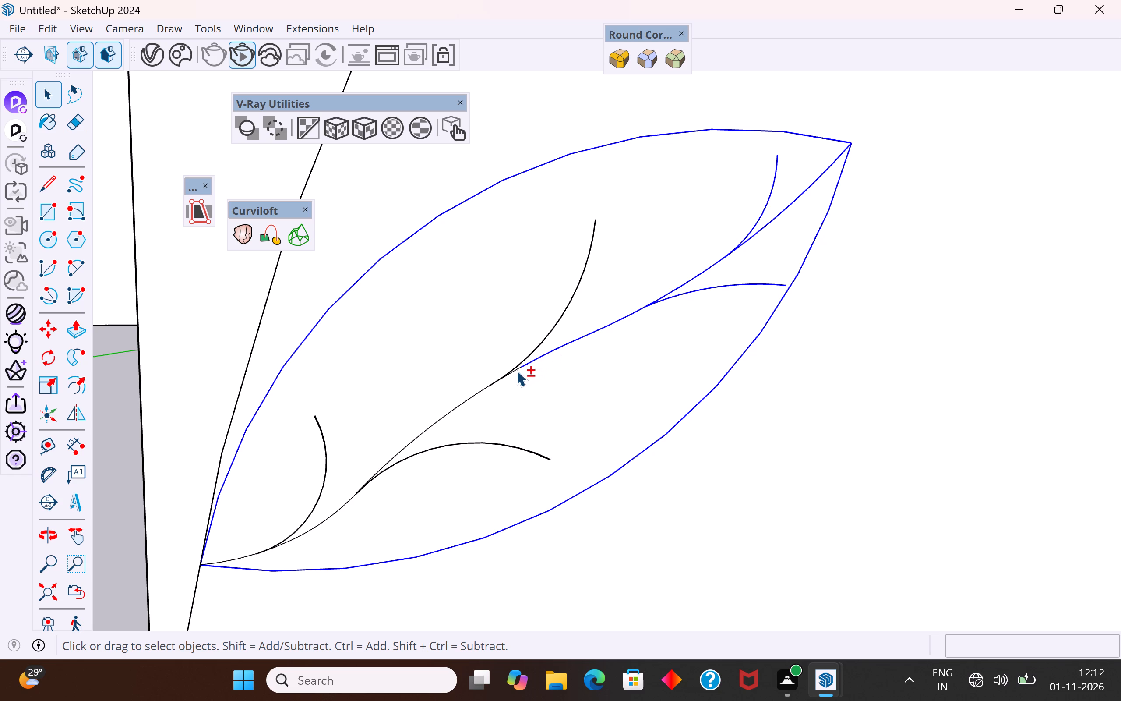
shift+click(519, 368)
scroll(517, 369, up, 14)
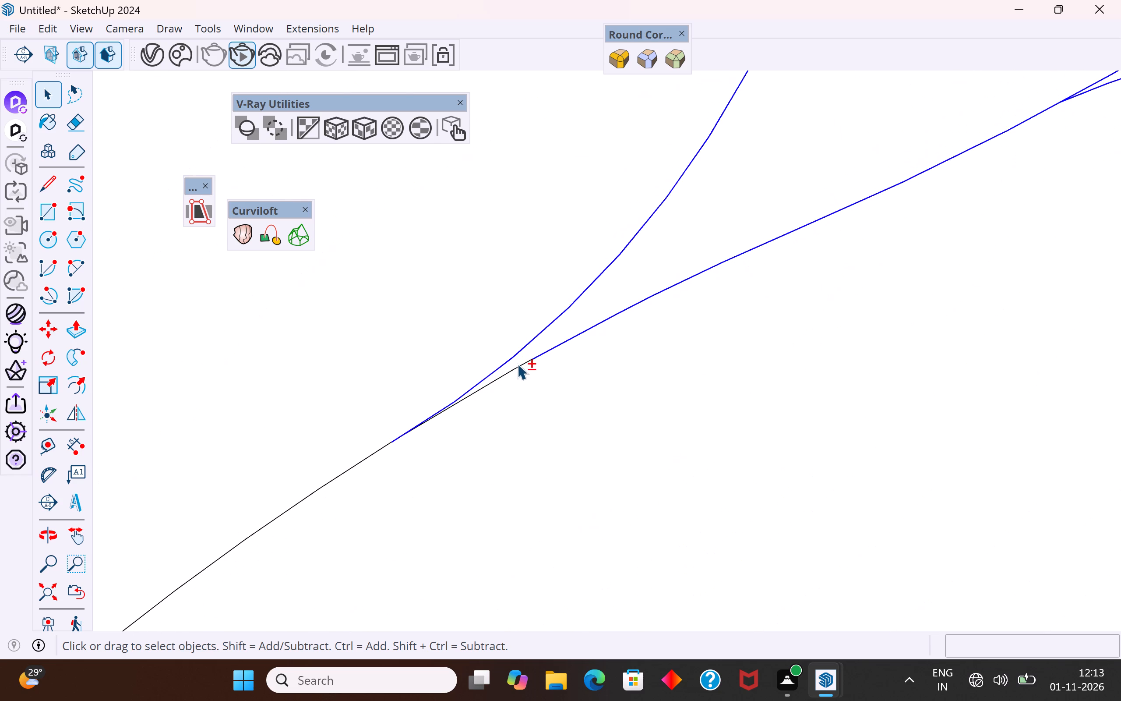
shift+click(524, 363)
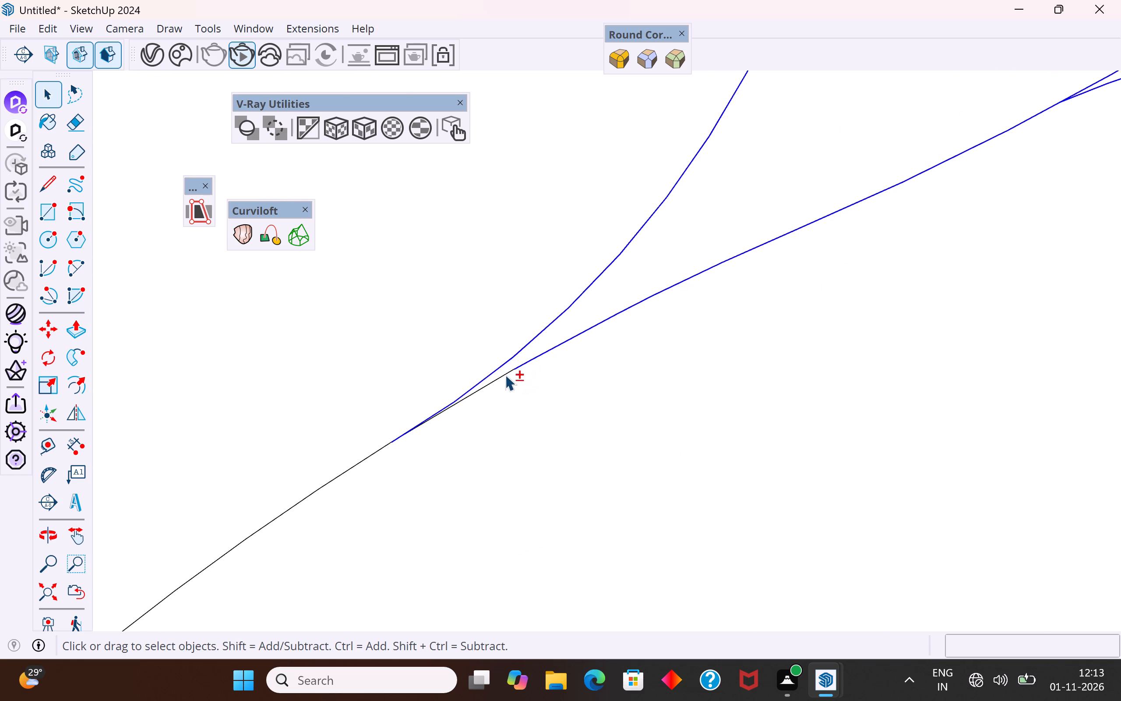
shift+click(504, 374)
Add the lower side vein near the base and the centre vein's segments between it and the middle side vein to the selection.
scroll(507, 361, down, 7)
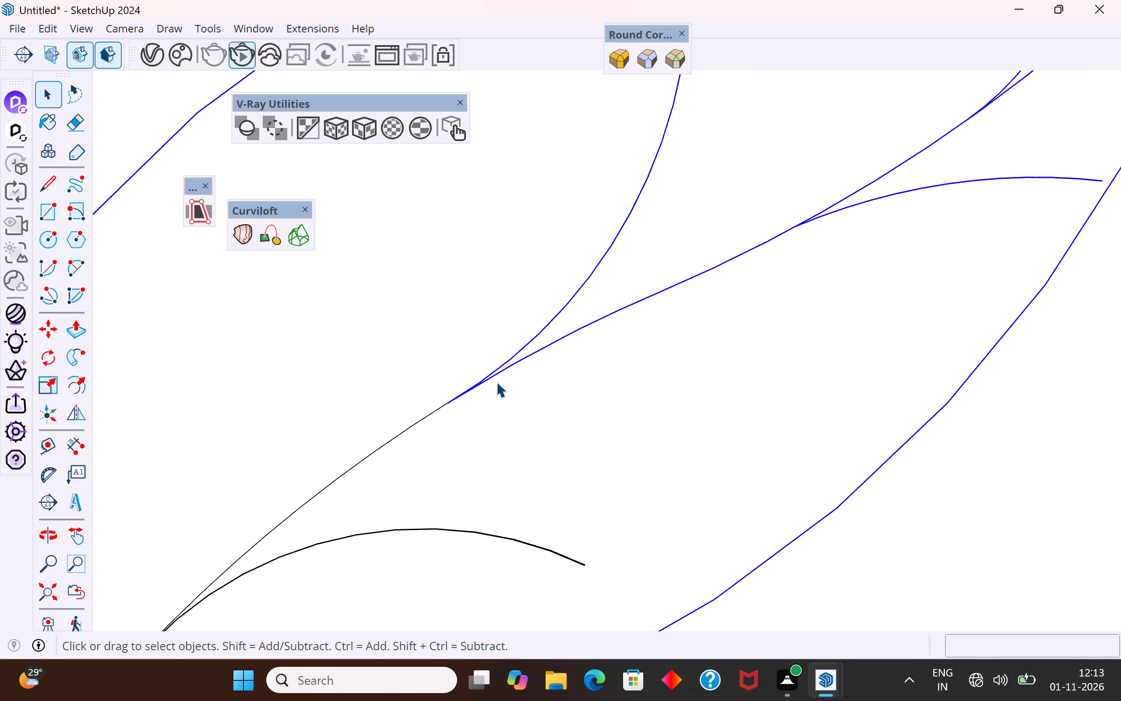
shift+click(438, 408)
shift+click(392, 439)
scroll(631, 290, down, 5)
scroll(432, 436, up, 4)
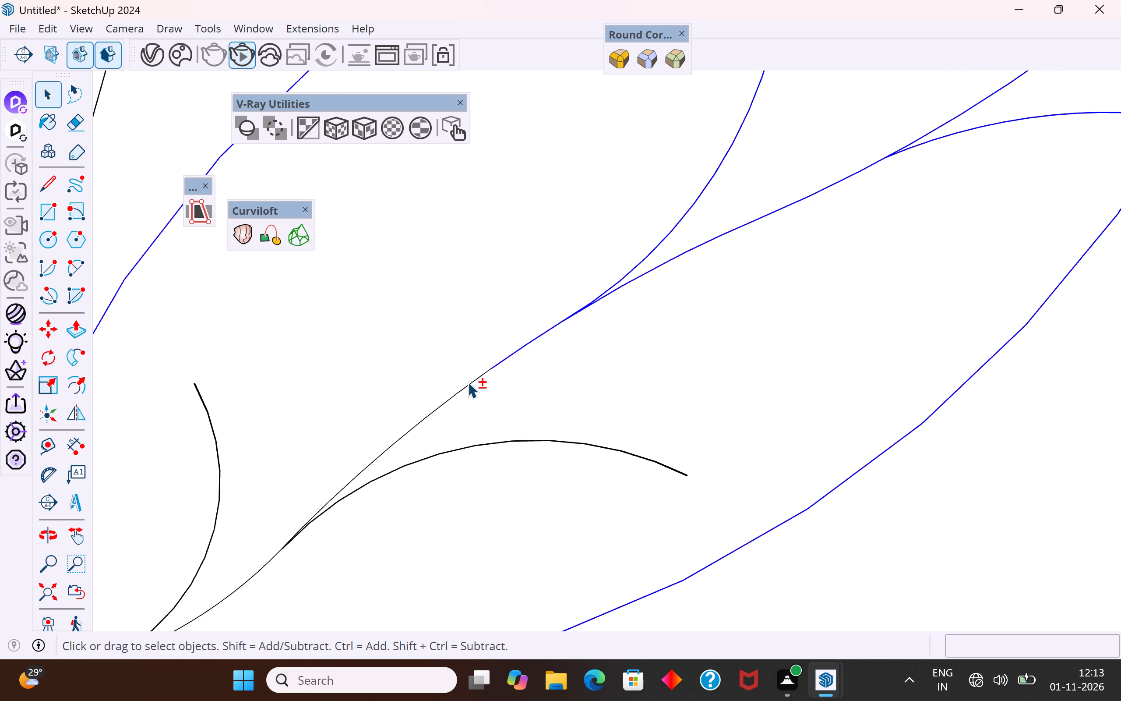
shift+click(468, 382)
shift+click(436, 408)
shift+click(398, 439)
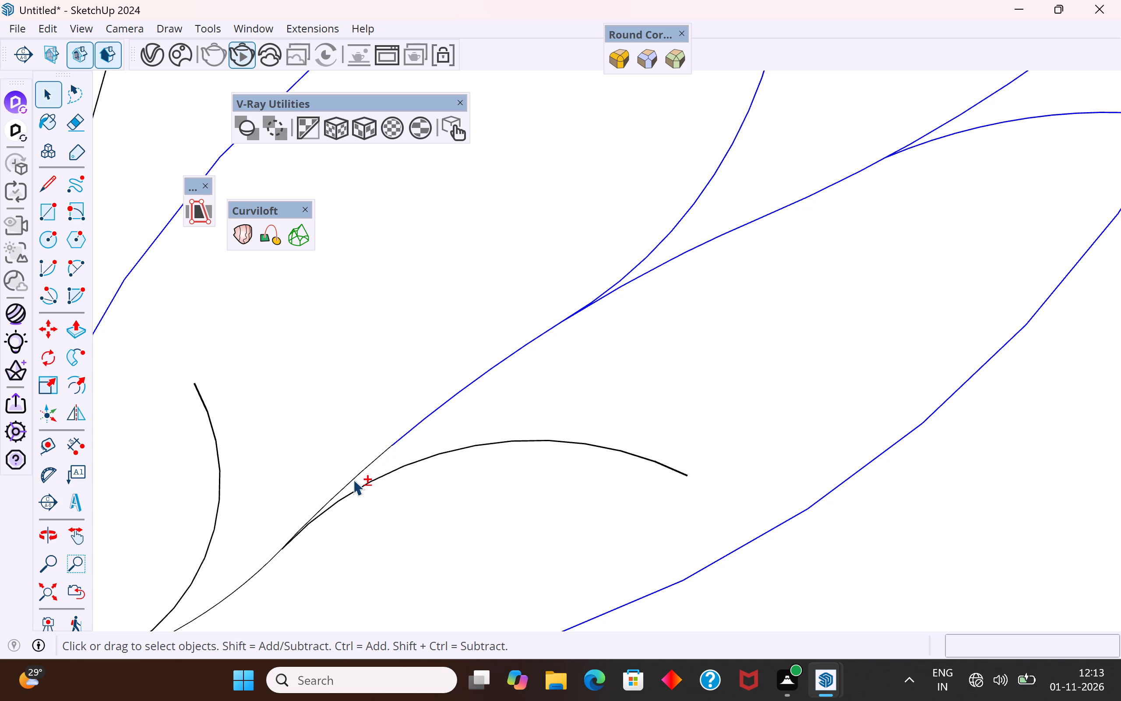
shift+click(352, 479)
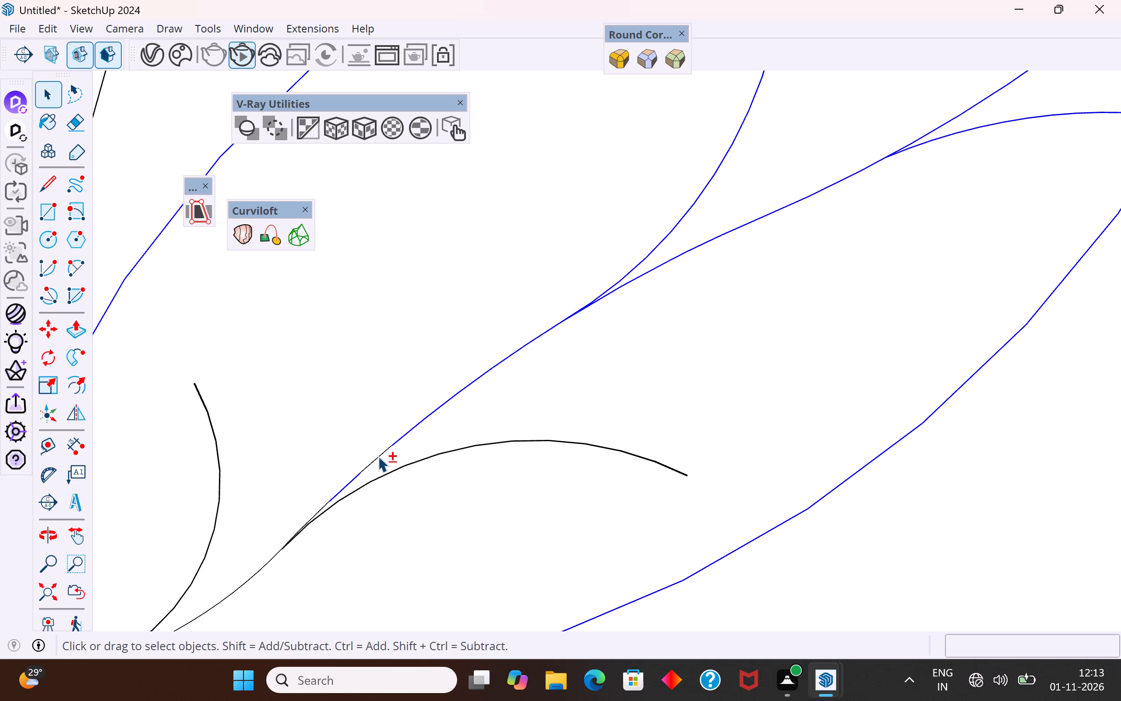
shift+click(378, 456)
shift+click(407, 465)
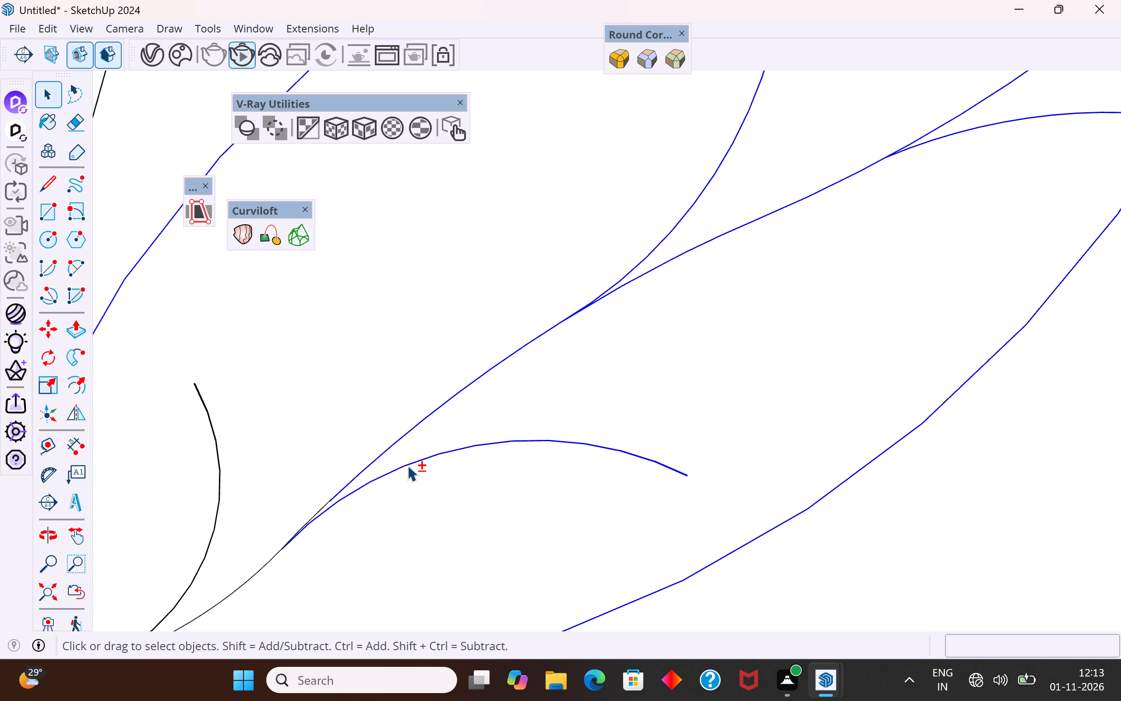
Add the centre vein's segments from the lower side vein's junction partway down toward the curved base side vein to the selection.
scroll(740, 365, down, 11)
middle_drag(594, 496, 441, 527)
scroll(550, 466, up, 5)
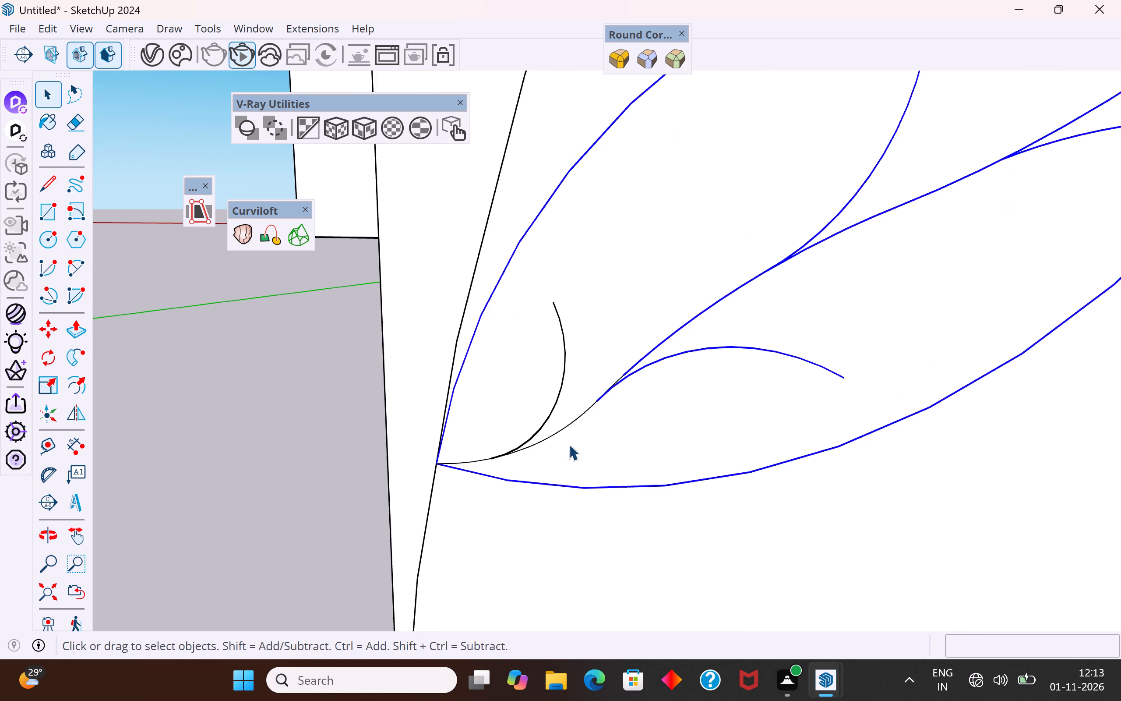
scroll(569, 444, up, 11)
shift+click(608, 379)
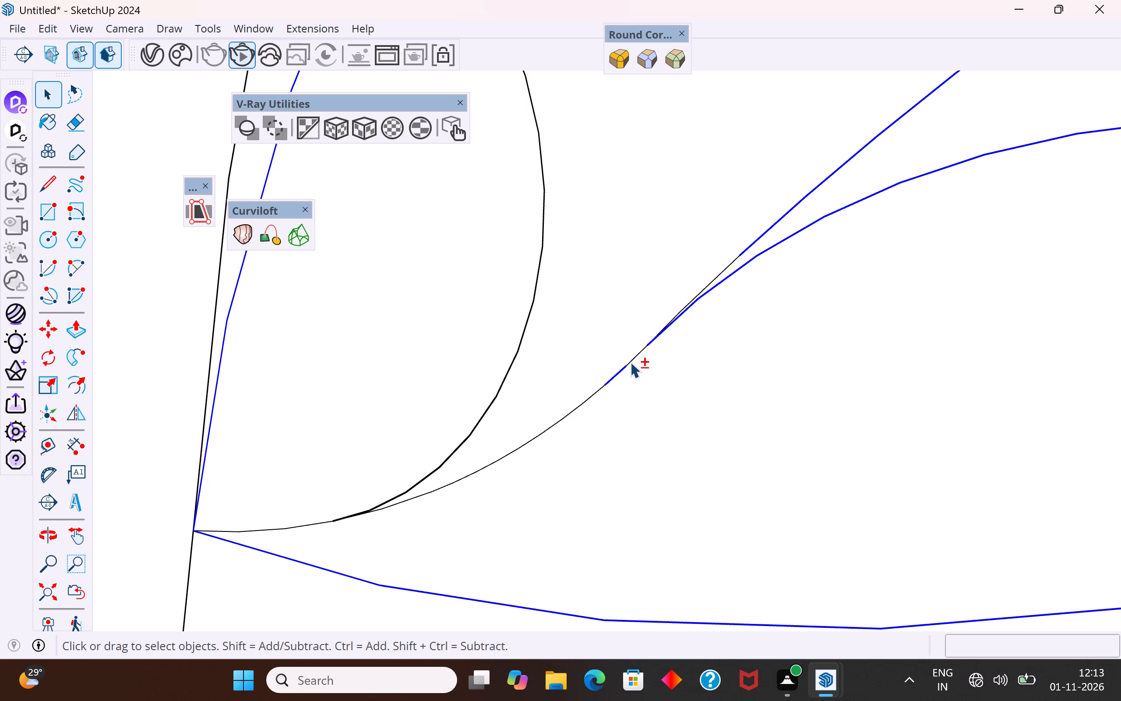
shift+click(631, 360)
shift+click(573, 410)
shift+click(588, 397)
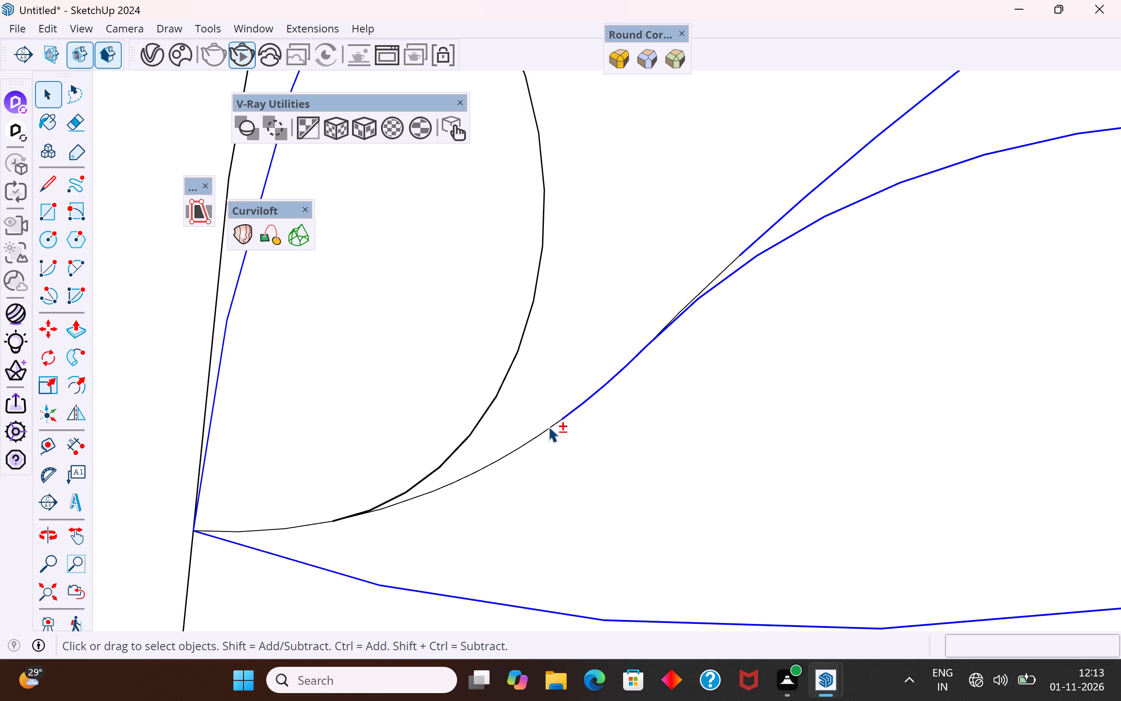
shift+click(548, 426)
shift+click(523, 444)
shift+click(507, 452)
shift+click(488, 464)
shift+click(462, 478)
Add the missed and remaining centre vein segments down to the curved base side vein's junction to the selection.
scroll(469, 469, up, 10)
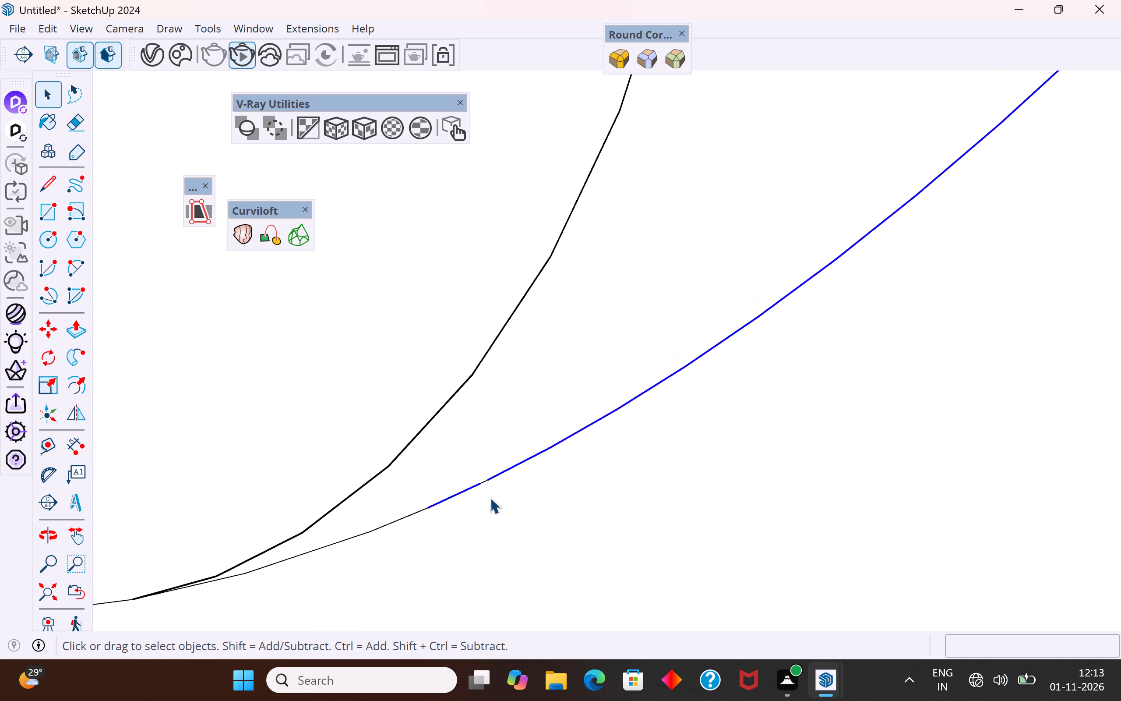
scroll(497, 501, up, 11)
shift+click(482, 462)
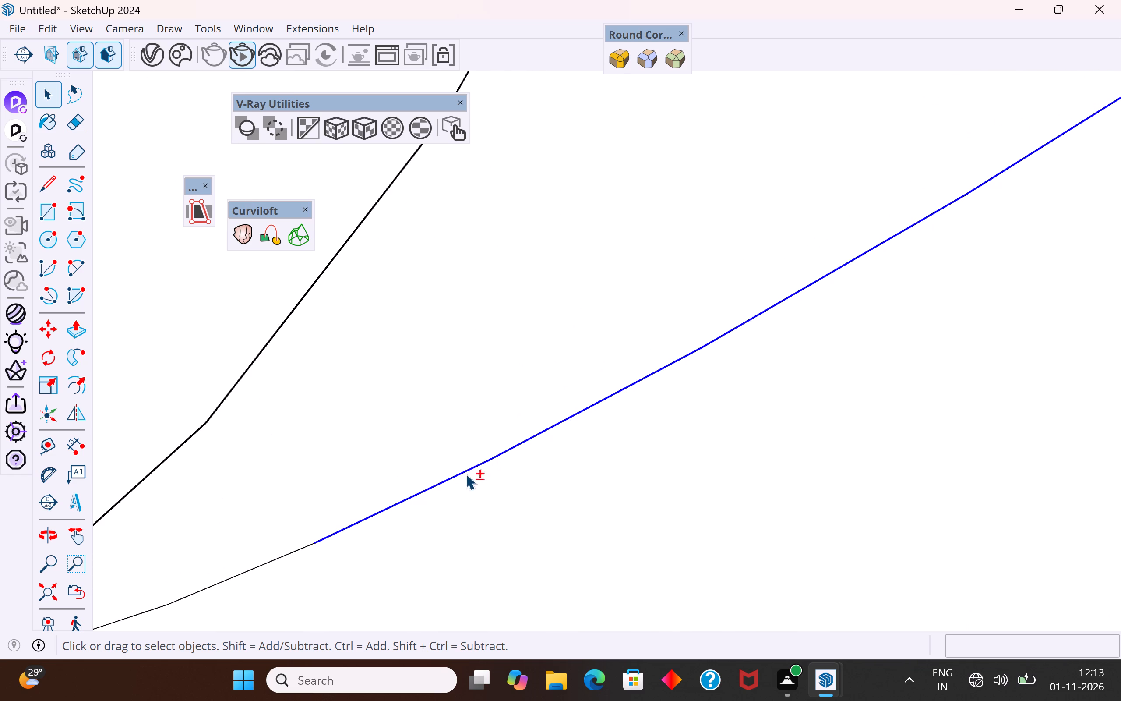
shift+click(309, 544)
scroll(781, 360, down, 13)
scroll(391, 497, up, 6)
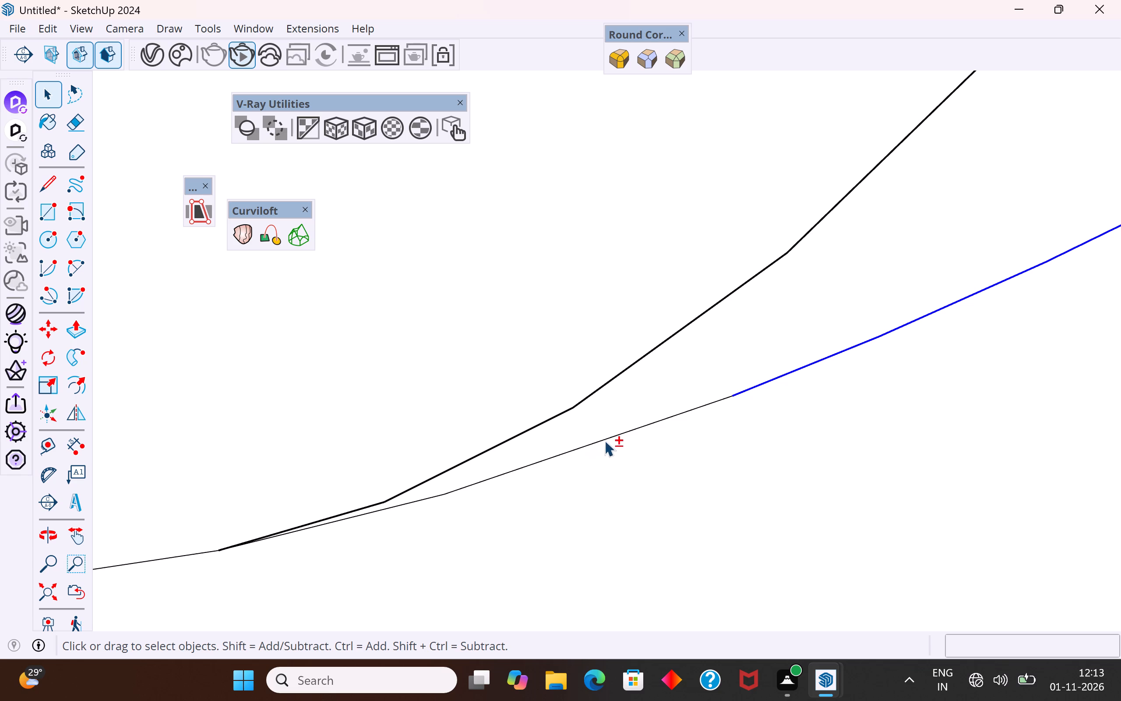
shift+click(622, 432)
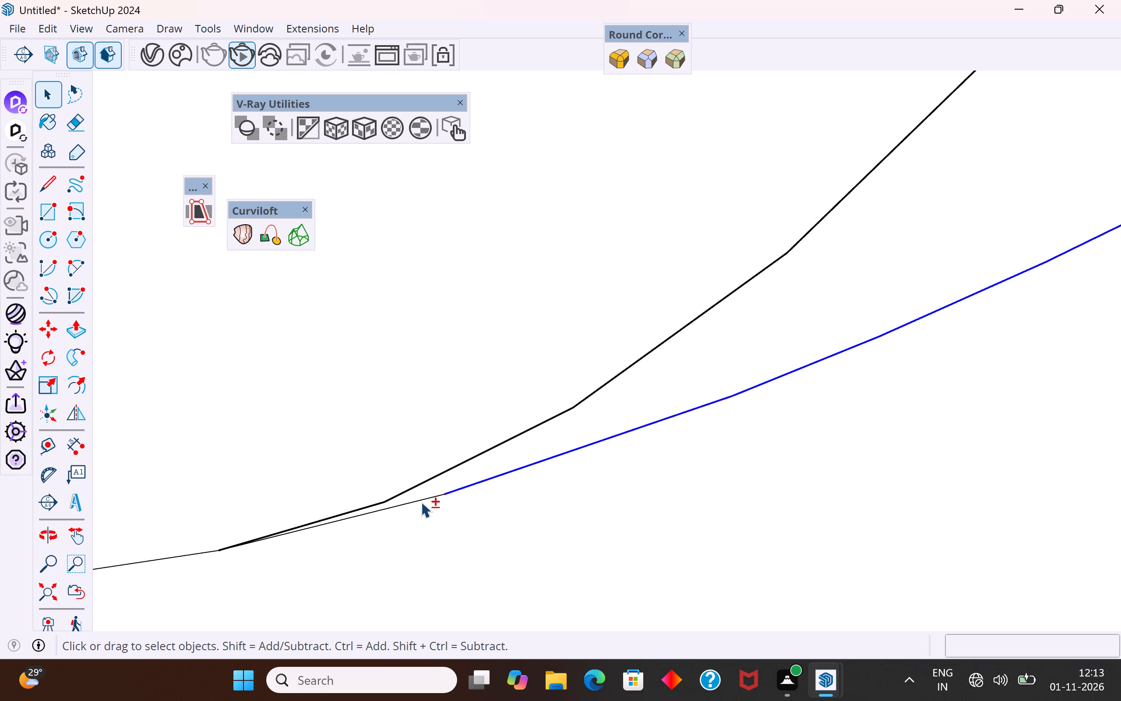
shift+click(435, 496)
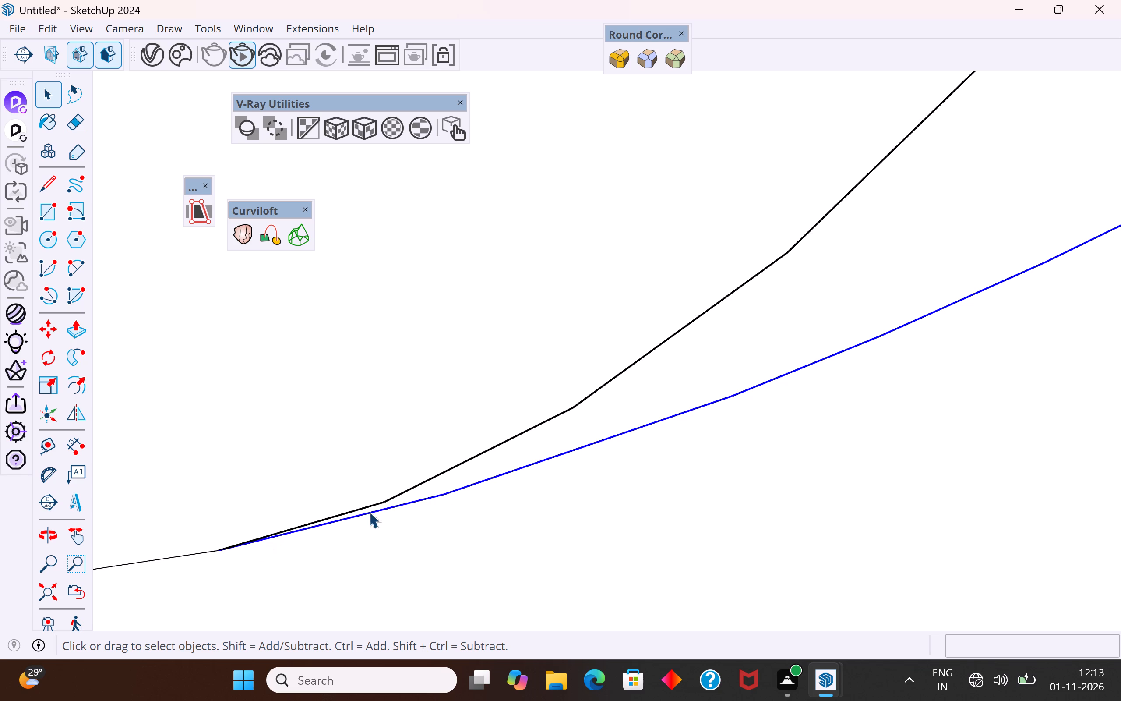
Add the centre vein's last segments down to the leaf's base point and the curved base side vein to the selection.
scroll(525, 474, down, 5)
scroll(328, 512, up, 3)
scroll(717, 414, down, 5)
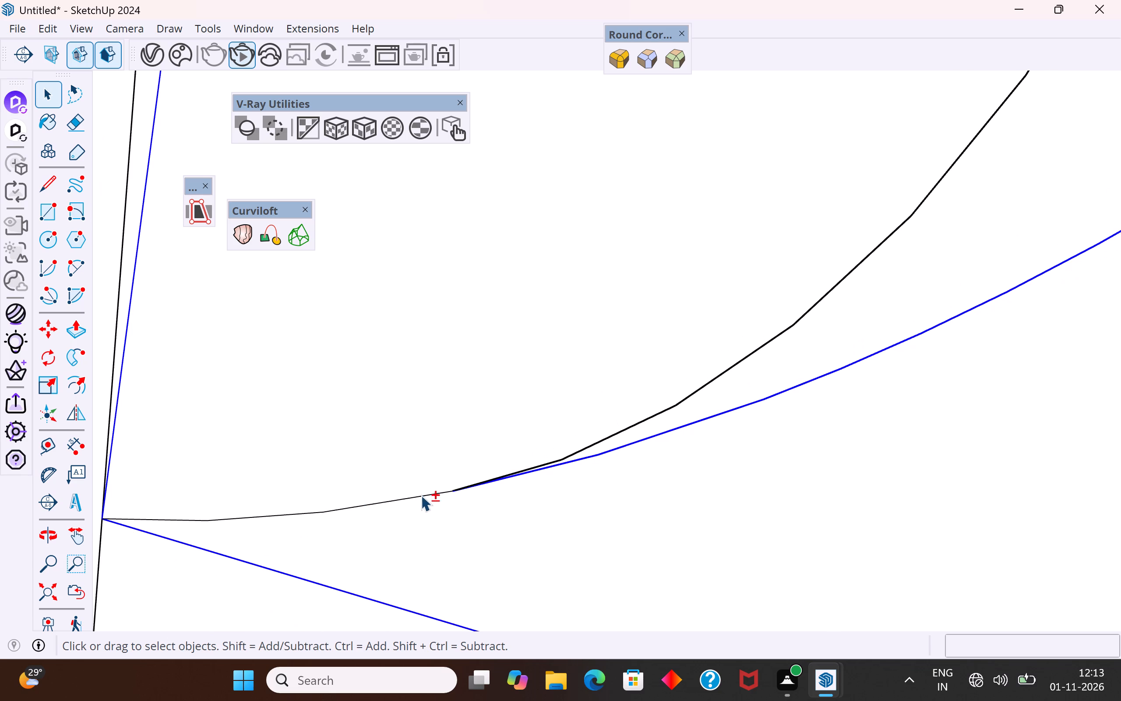
shift+click(422, 495)
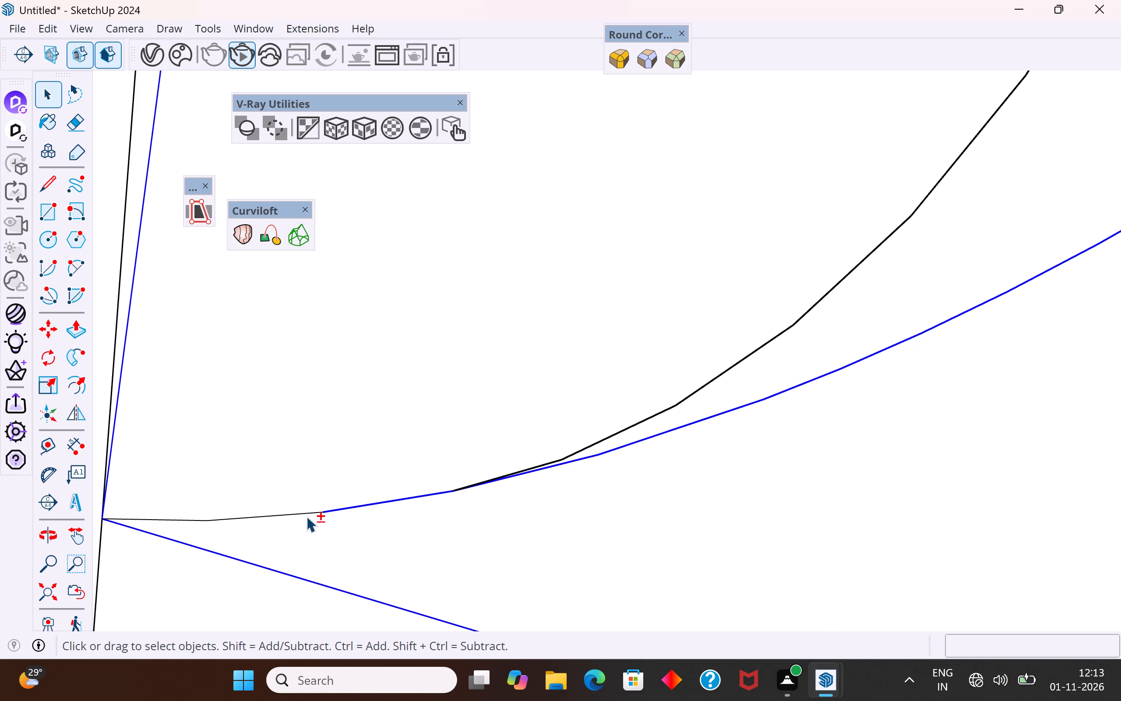
shift+click(303, 513)
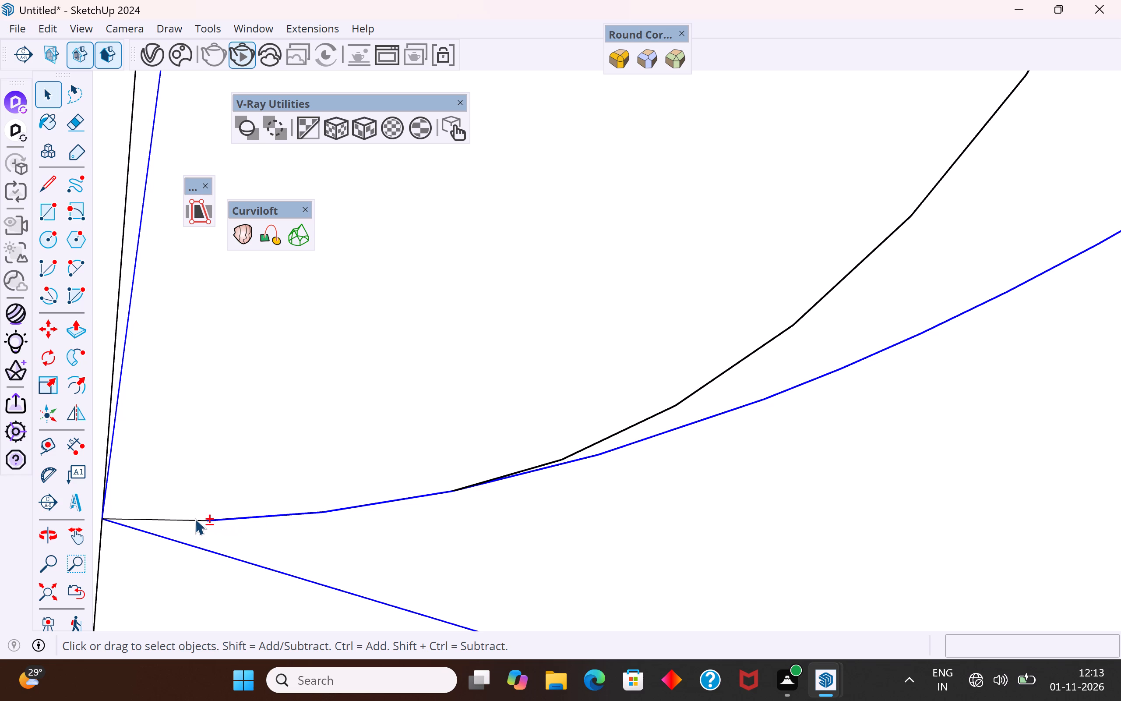
shift+click(194, 518)
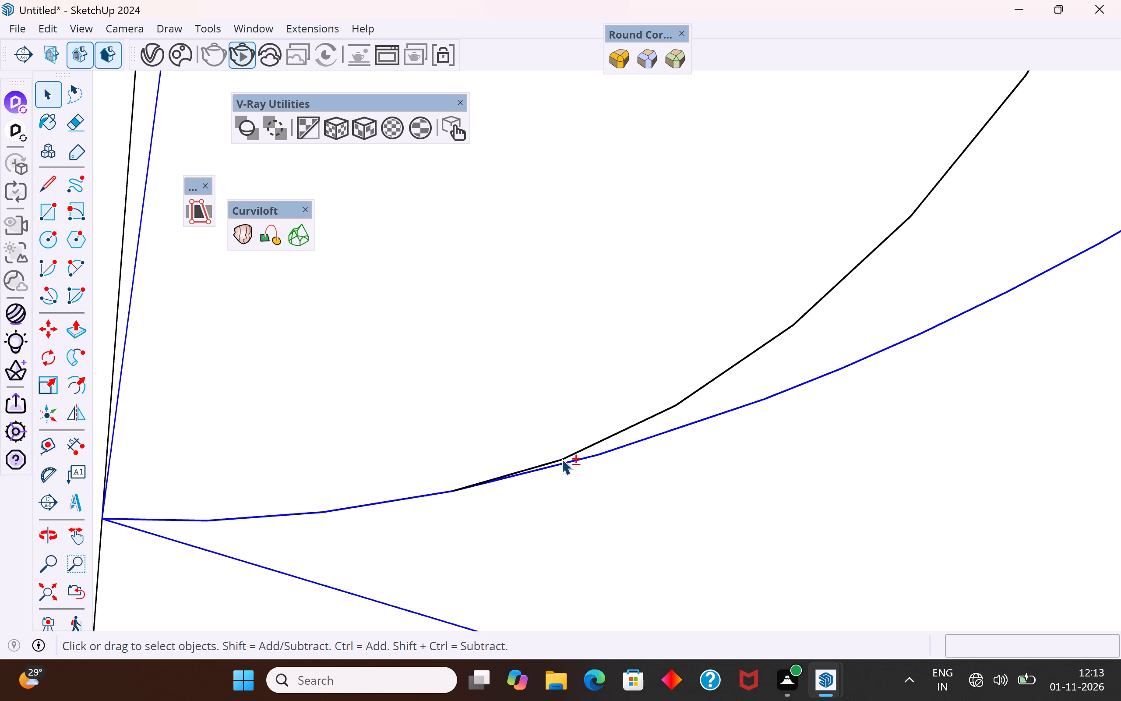
shift+click(556, 462)
Copy the selected veined leaf from its base point to open space off the wall, about 13' 1 3/16" away.
scroll(548, 499, down, 12)
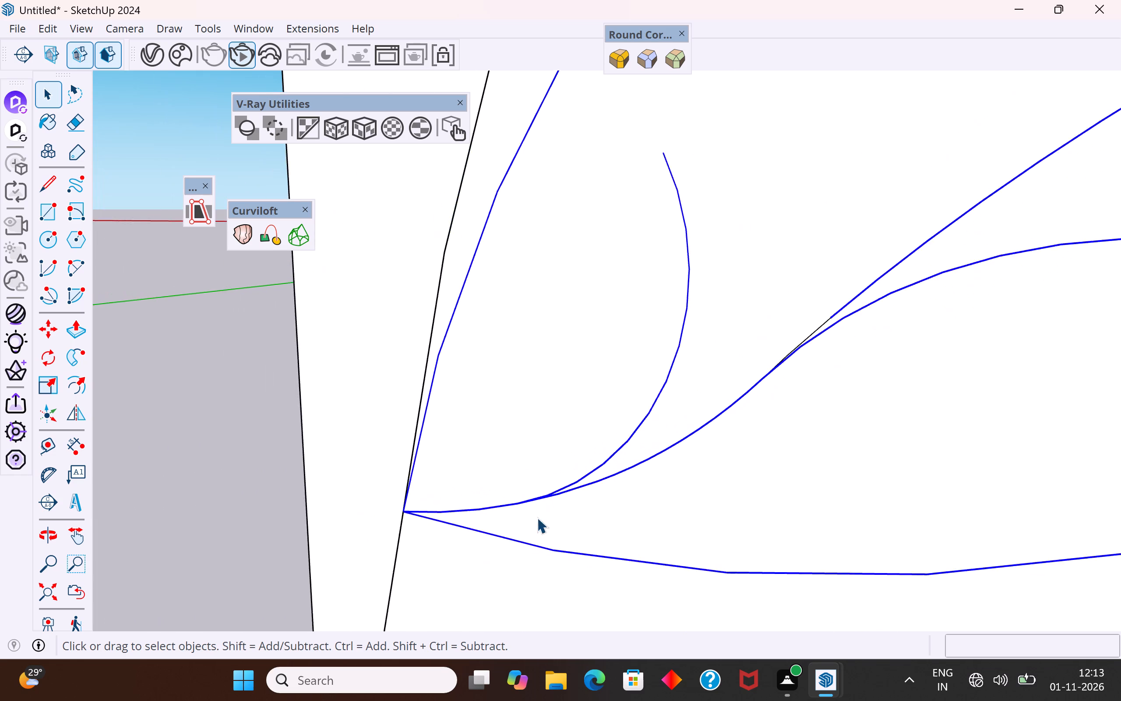
scroll(537, 517, down, 20)
scroll(537, 517, down, 2)
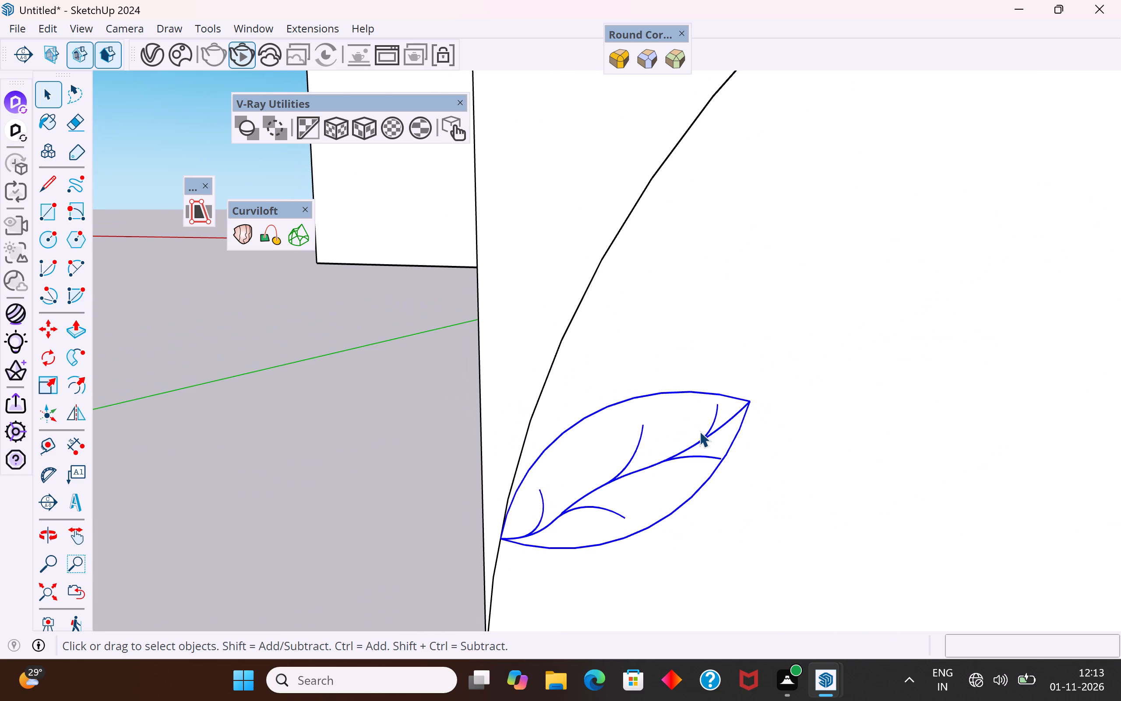
key(m)
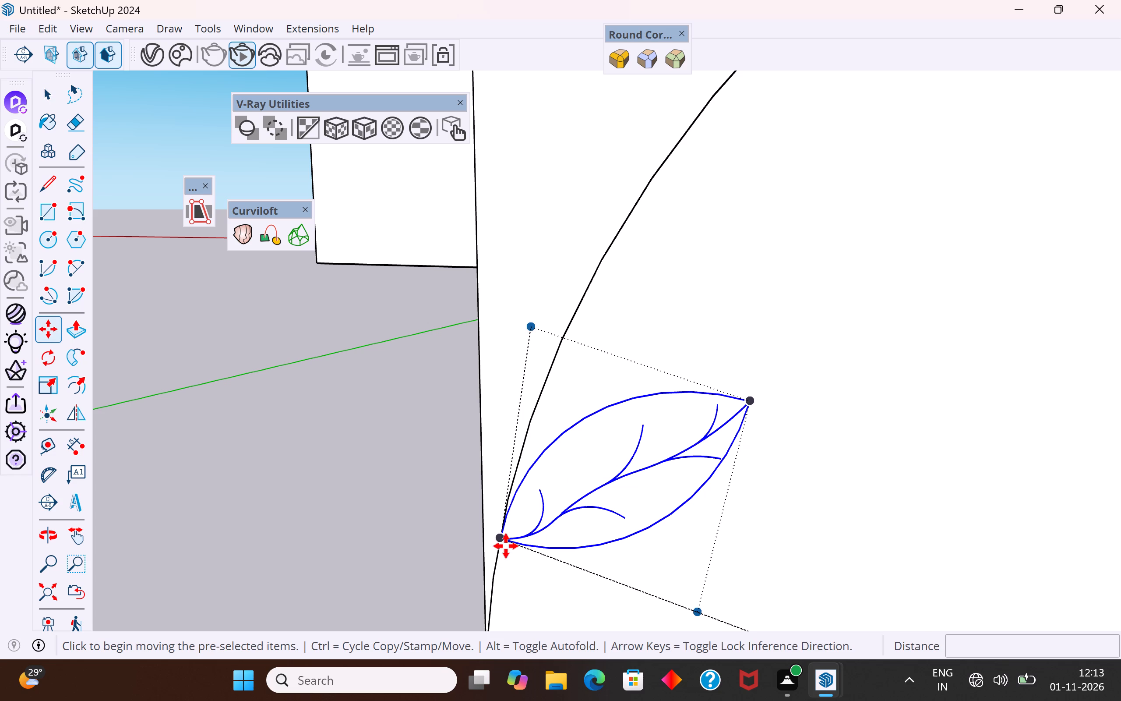
ctrl+click(504, 546)
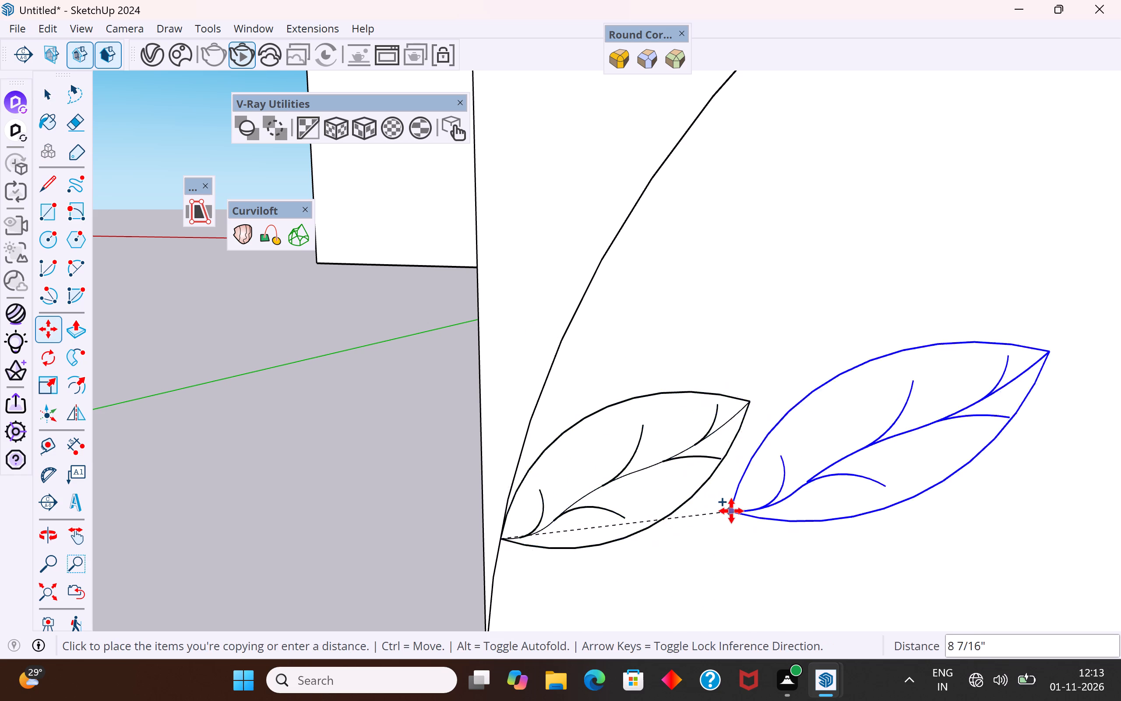
scroll(731, 511, down, 5)
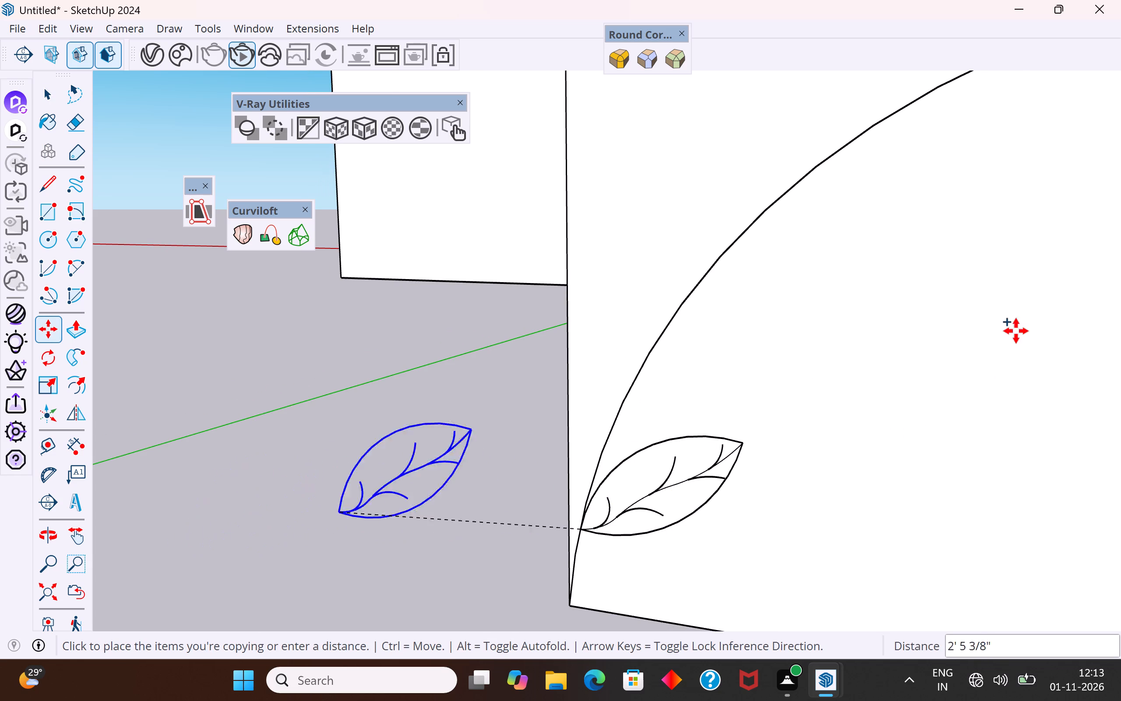
scroll(1016, 331, down, 19)
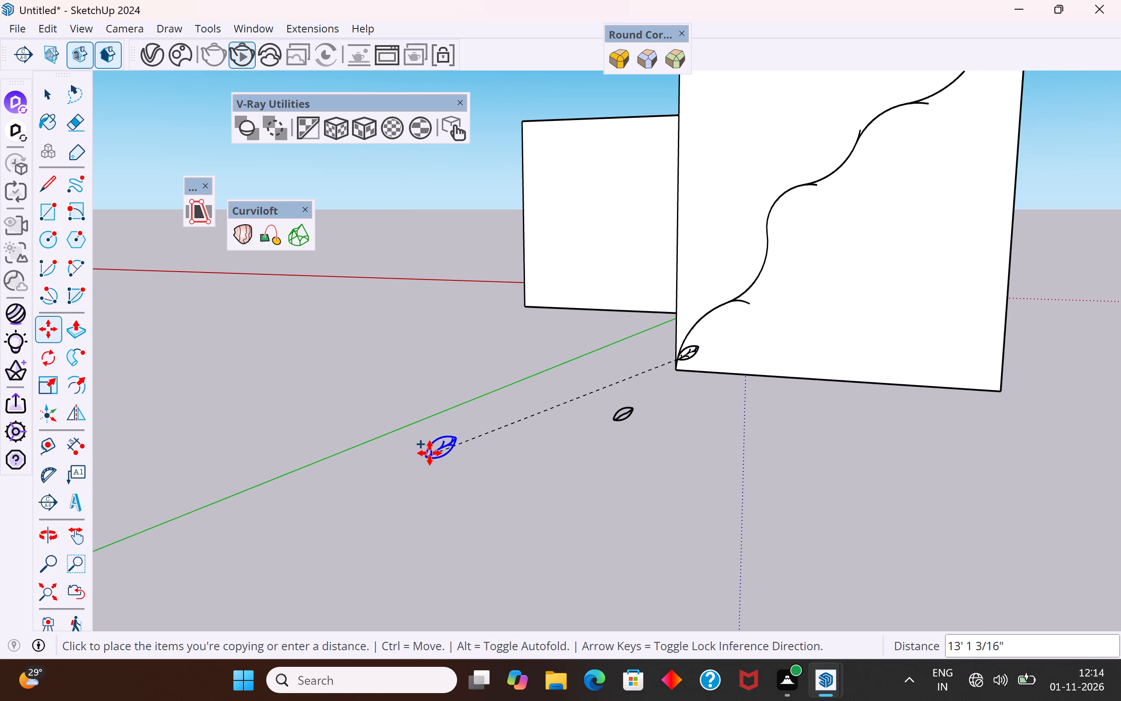
click(430, 453)
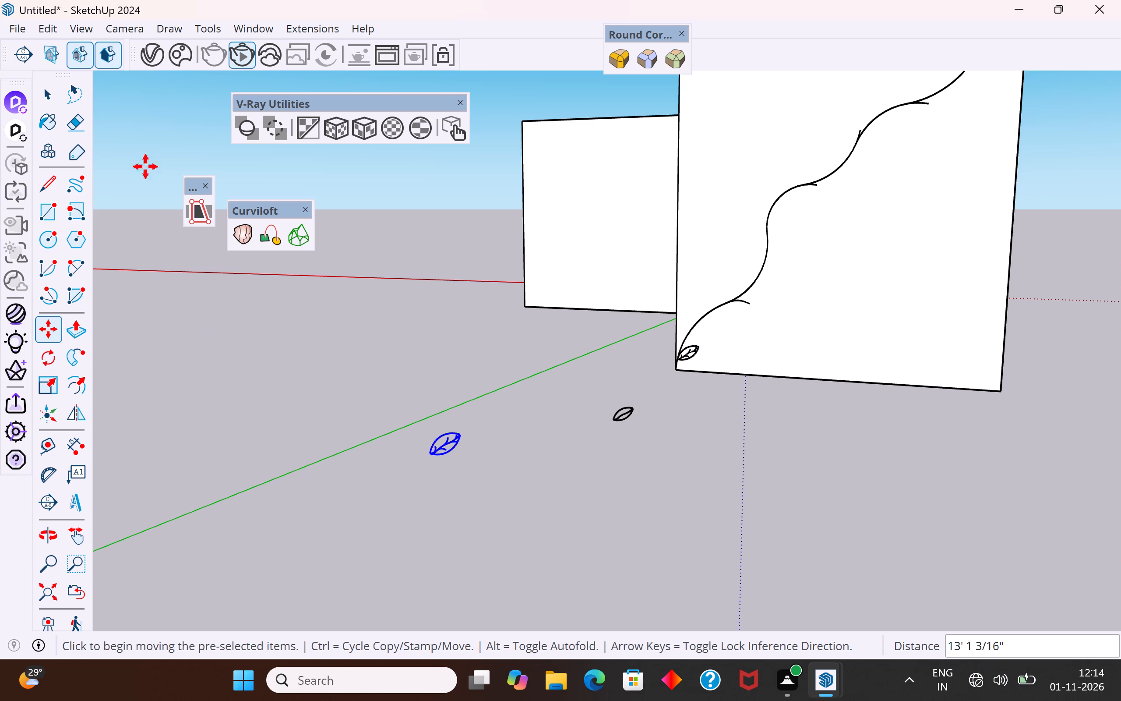
Select the copied veined leaf and scale it uniformly about its centre by a factor of 2.00.
click(39, 86)
click(474, 424)
drag(491, 407, 386, 490)
key(s)
scroll(431, 436, up, 4)
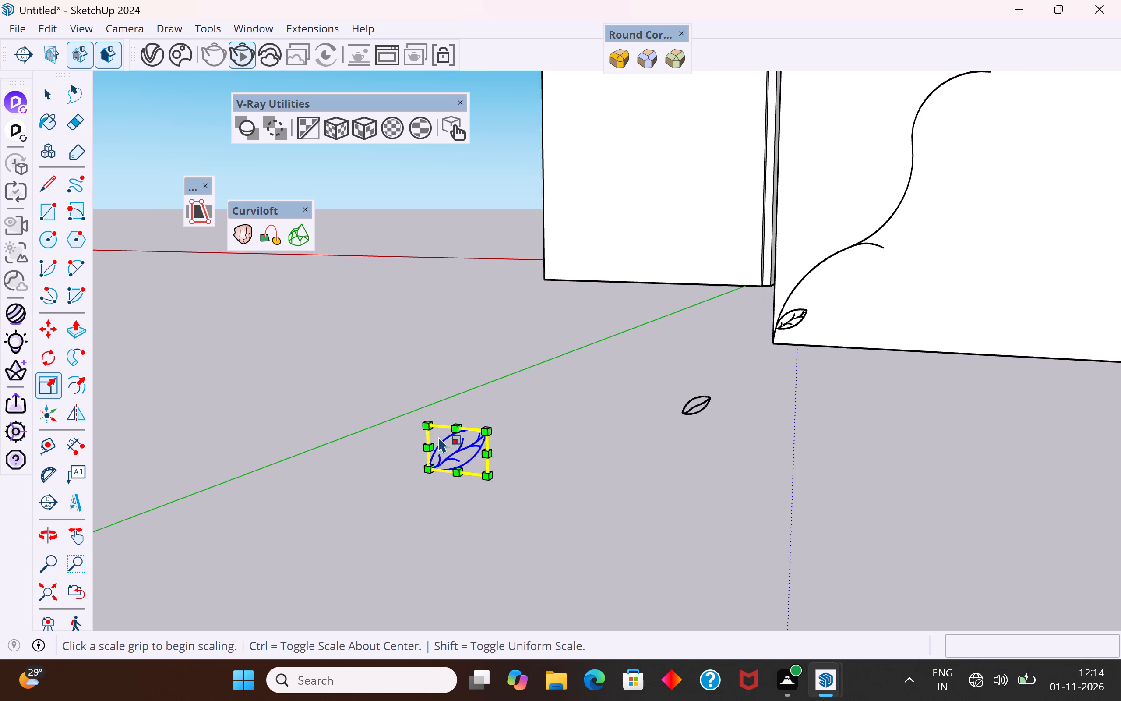
scroll(439, 437, up, 8)
middle_drag(465, 470, 520, 452)
middle_drag(515, 452, 437, 482)
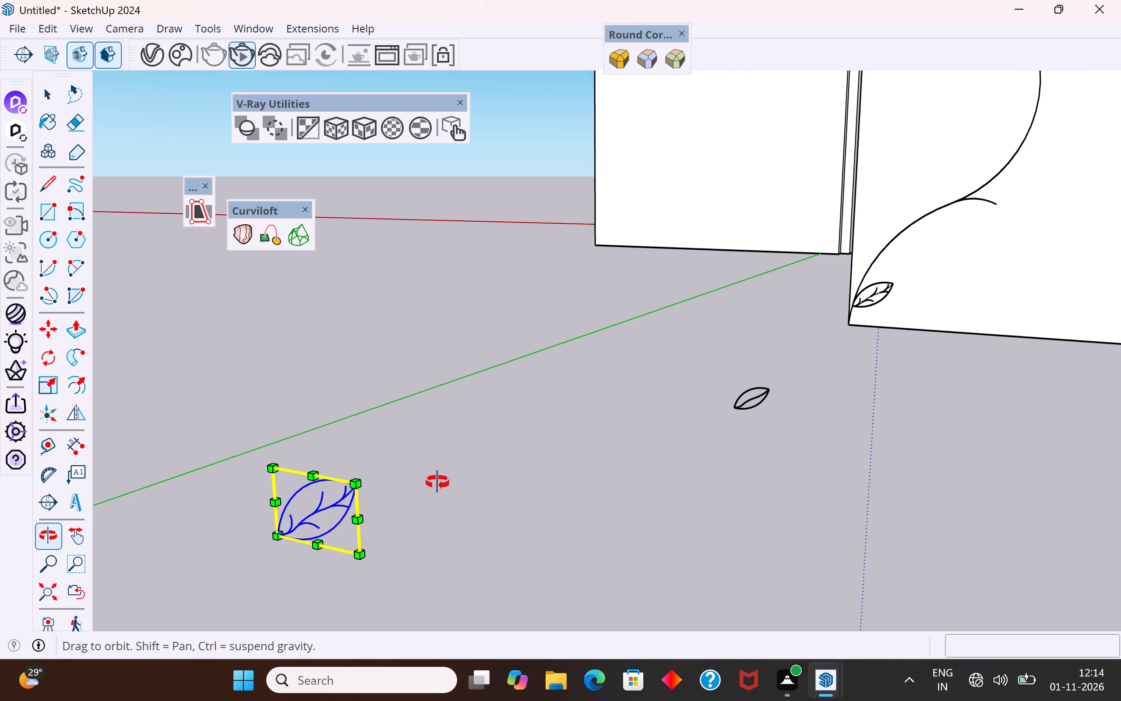
middle_drag(437, 482, 489, 445)
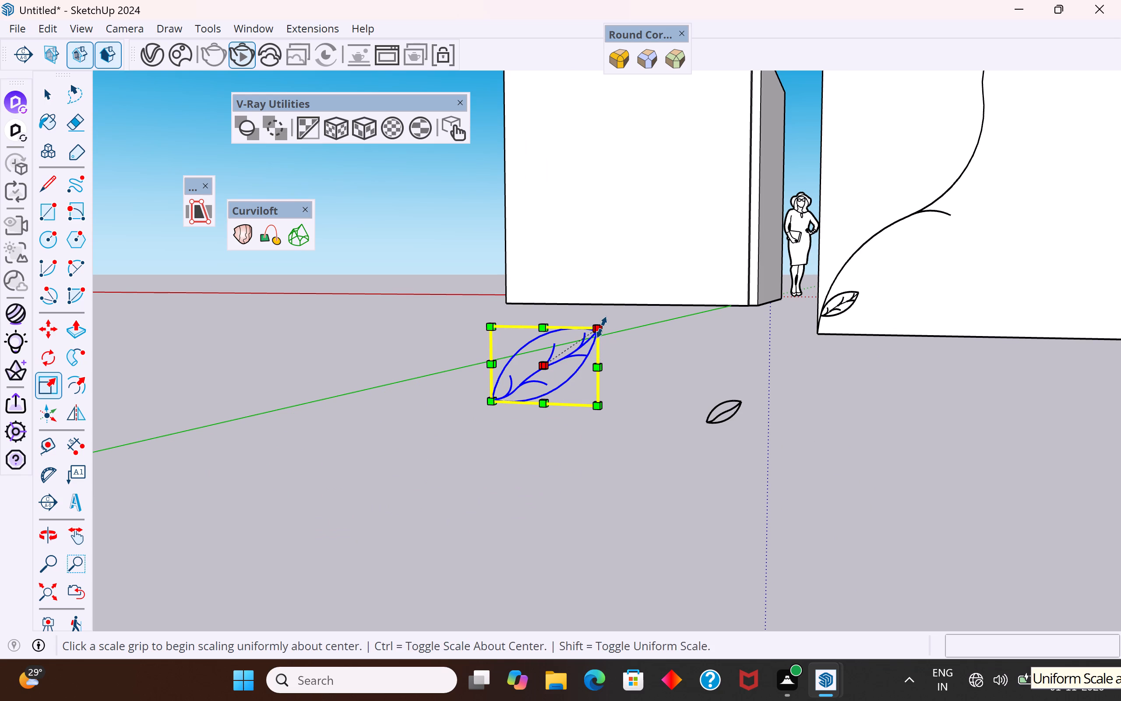
ctrl+drag(602, 327, 666, 306)
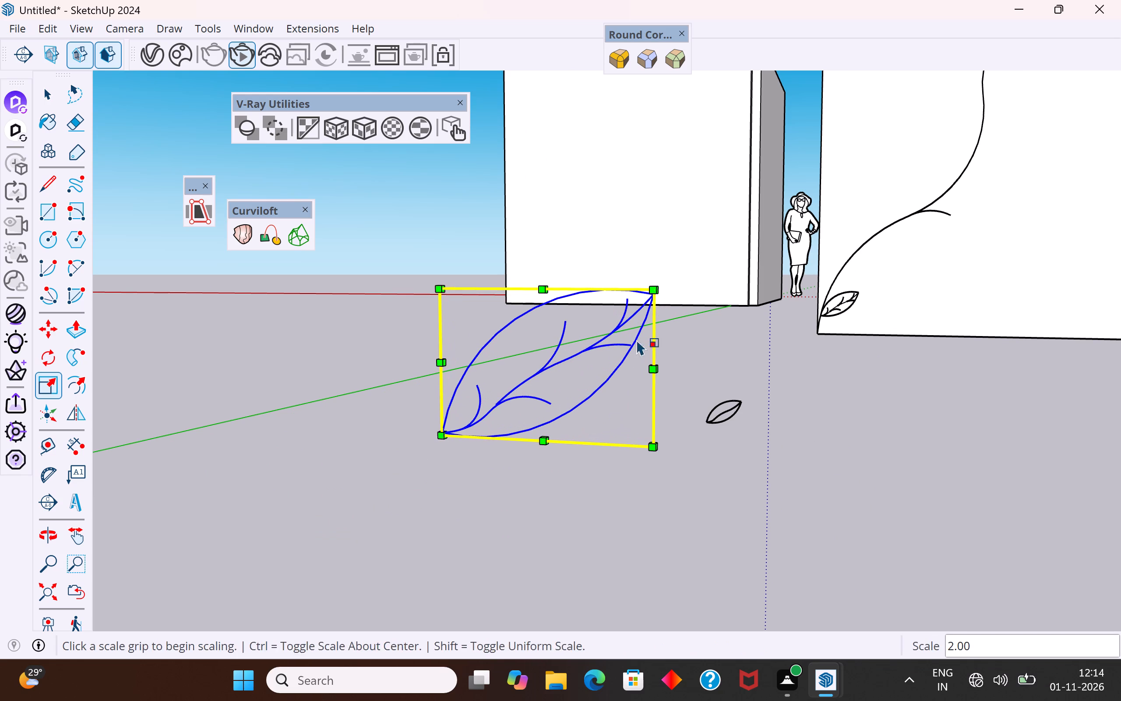
Enlarge the copied leaf slightly more, uniformly about its centre, and clear the selection.
middle_drag(550, 539, 570, 609)
scroll(479, 425, down, 10)
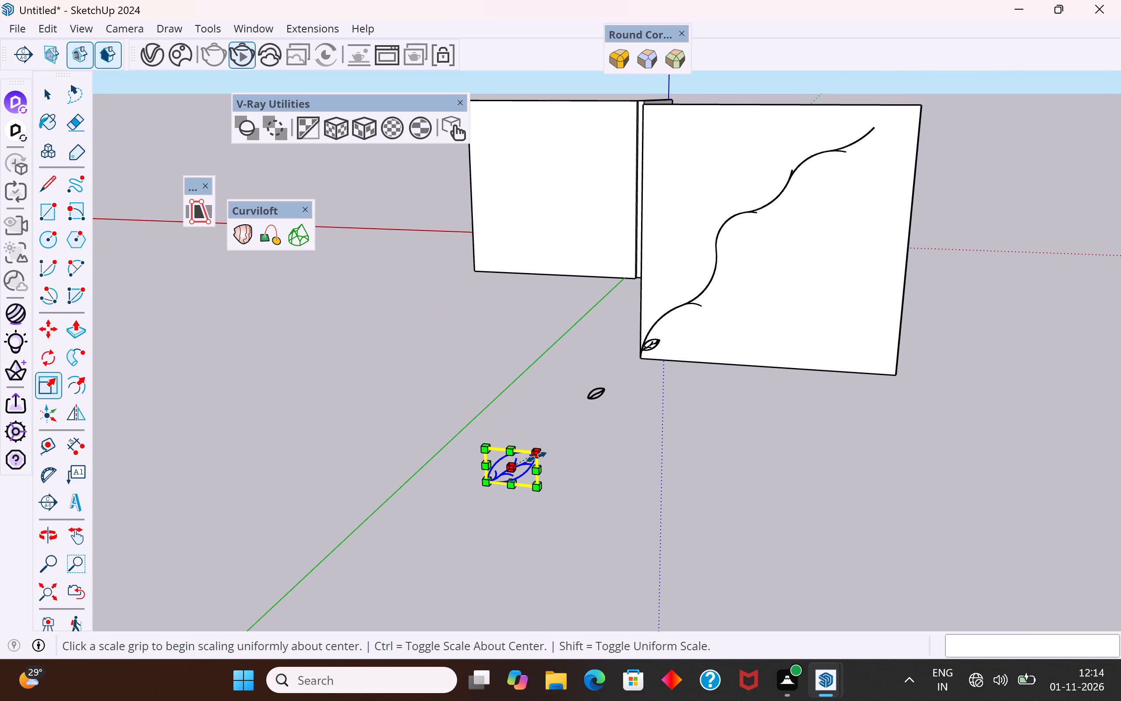
ctrl+drag(536, 457, 543, 448)
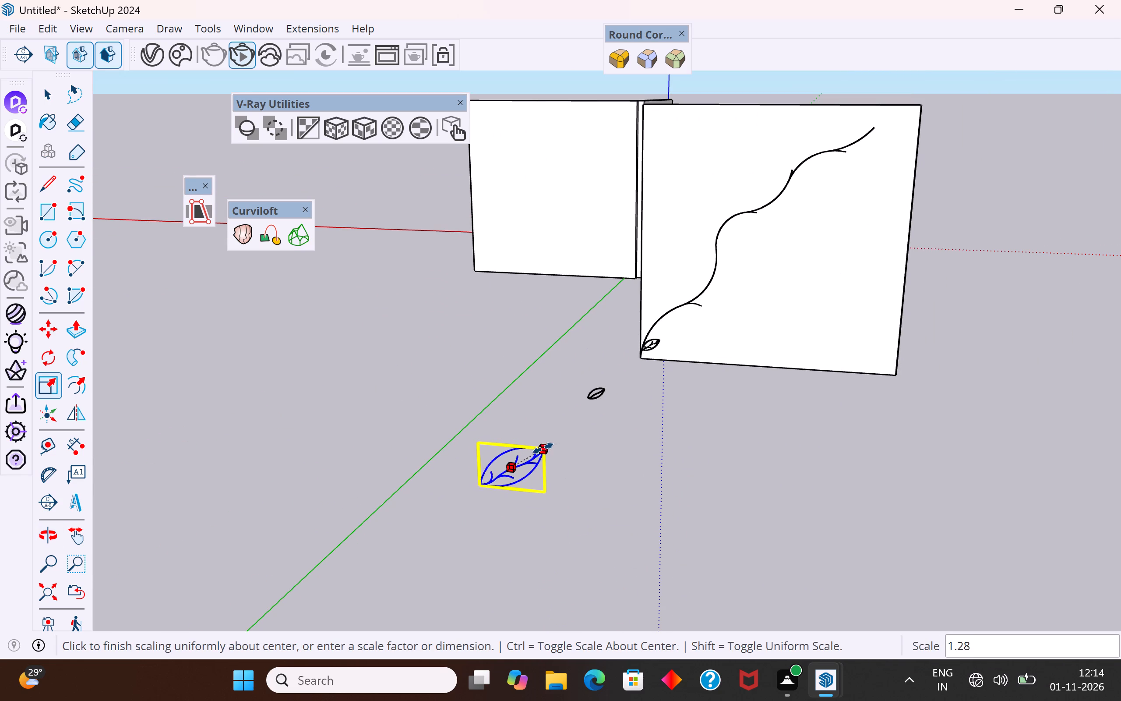
ctrl+drag(543, 448, 541, 449)
click(49, 99)
click(294, 446)
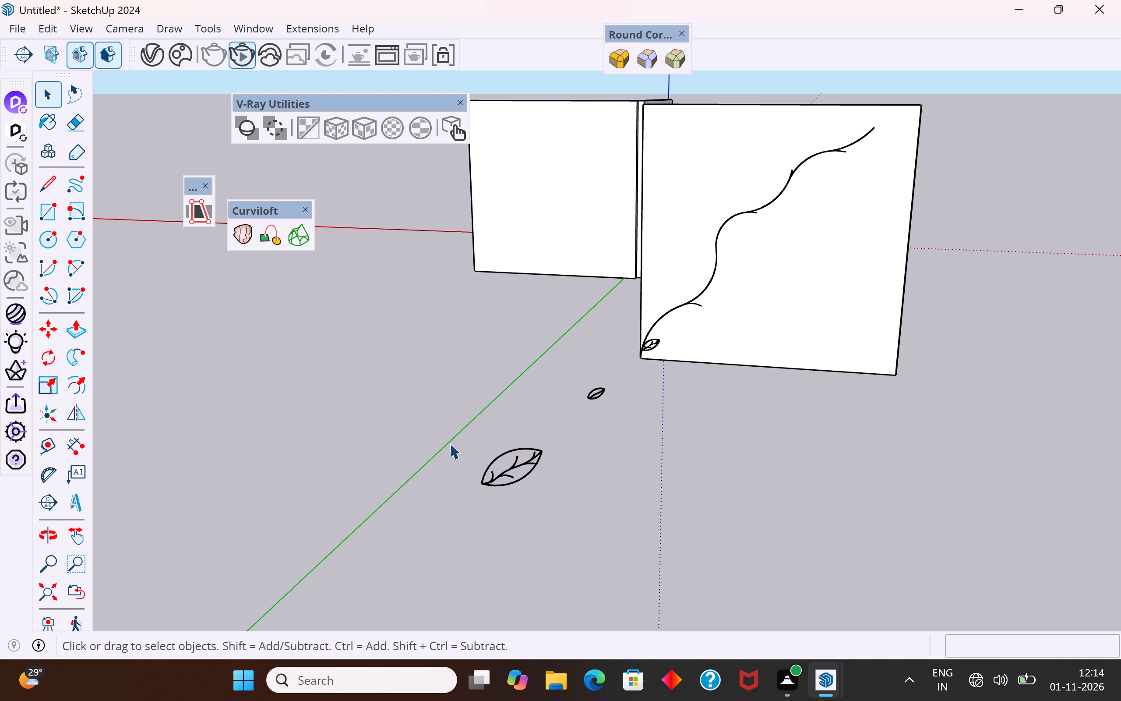
Delete the small leaf copy without side veins lying between the large leaf and the wall.
drag(607, 380, 576, 414)
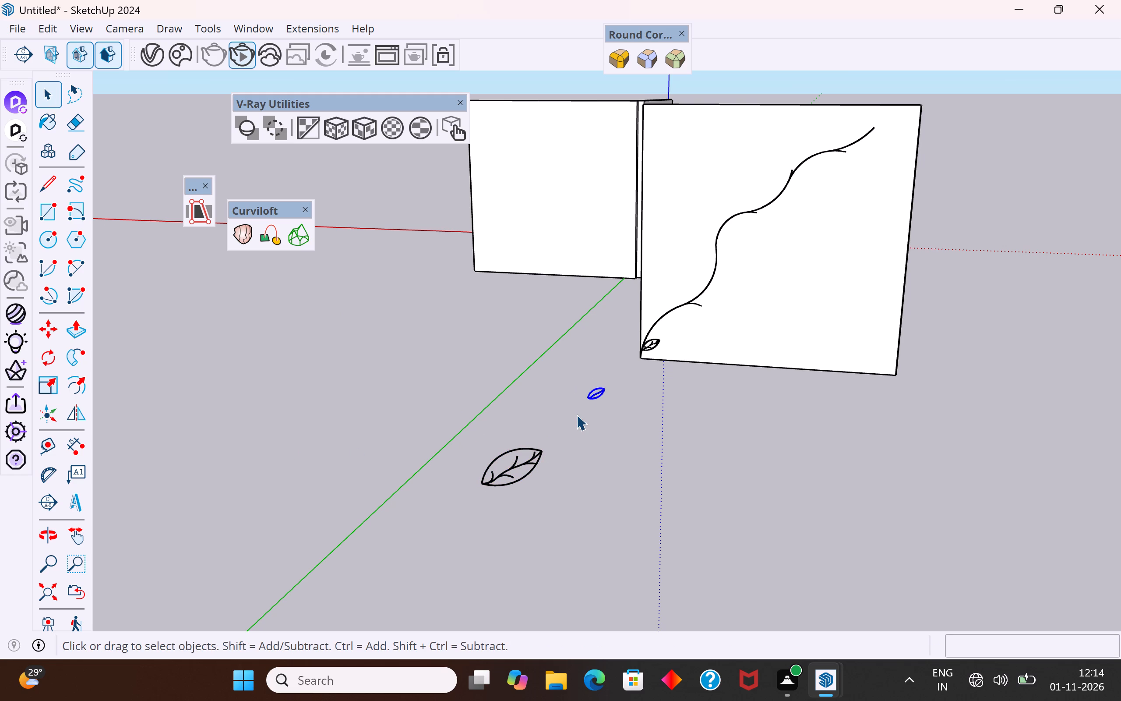
key(Delete)
Select all edges of the enlarged veined leaf and make them a group.
drag(575, 420, 424, 519)
right_click(512, 477)
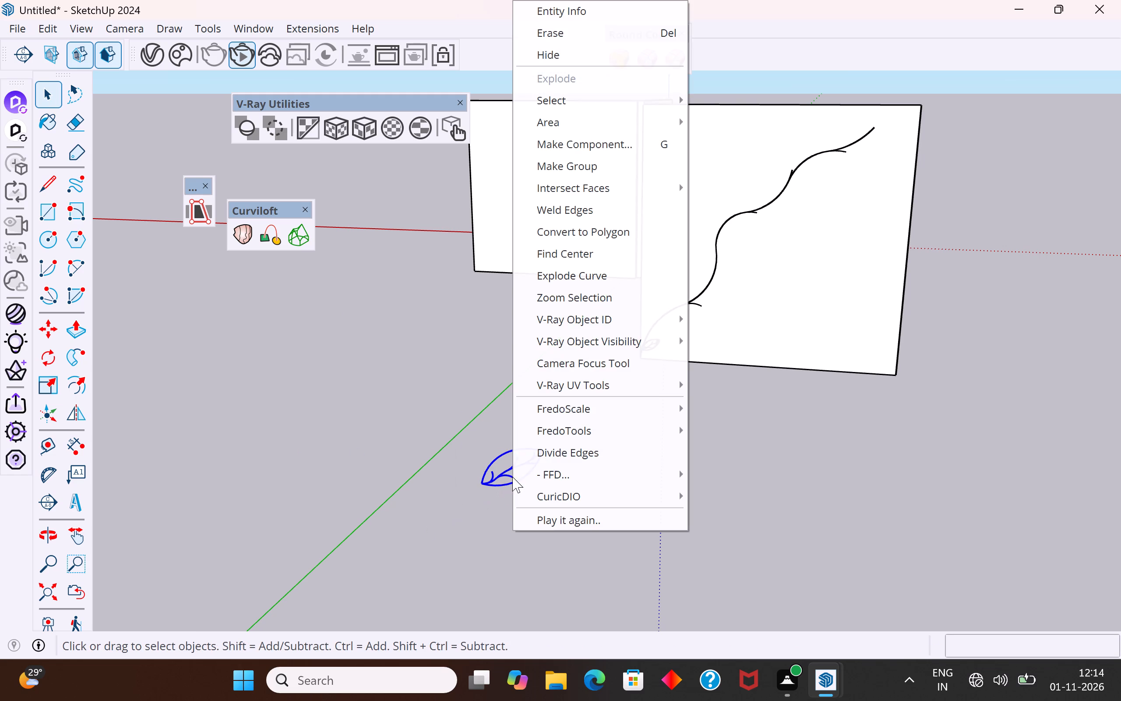
click(600, 172)
click(597, 467)
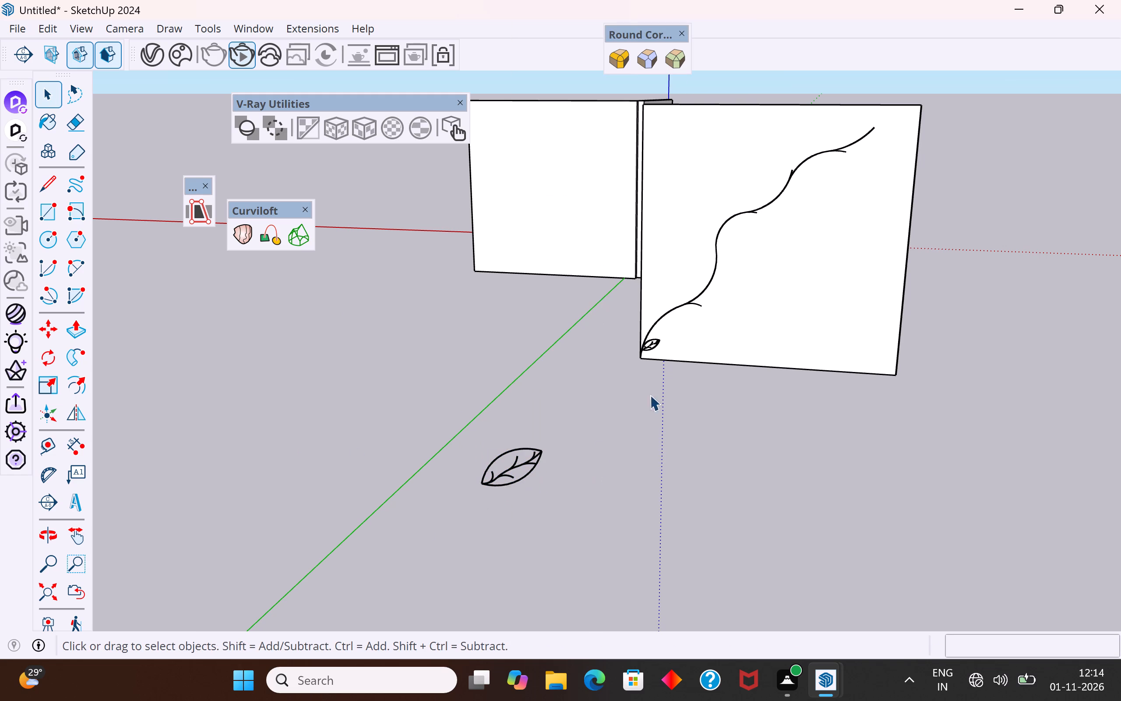
Erase the outline and outer veins of the small ungrouped leaf at the vine's base on the side wall.
scroll(660, 353, up, 10)
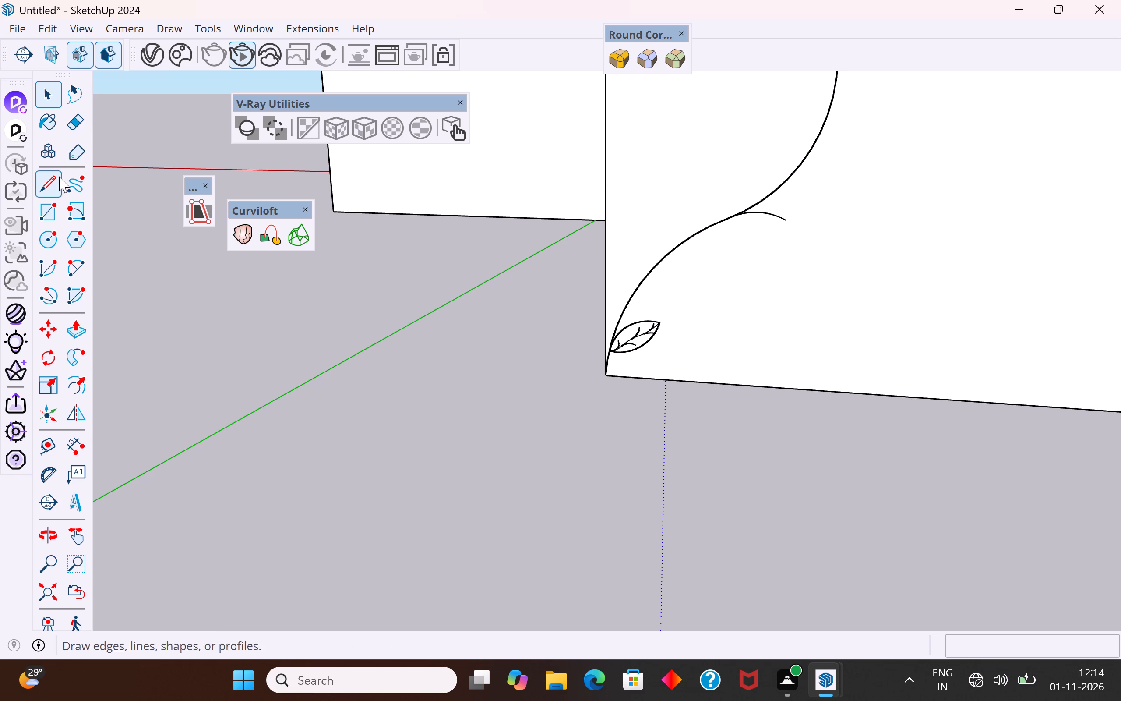
click(77, 124)
scroll(626, 304, up, 4)
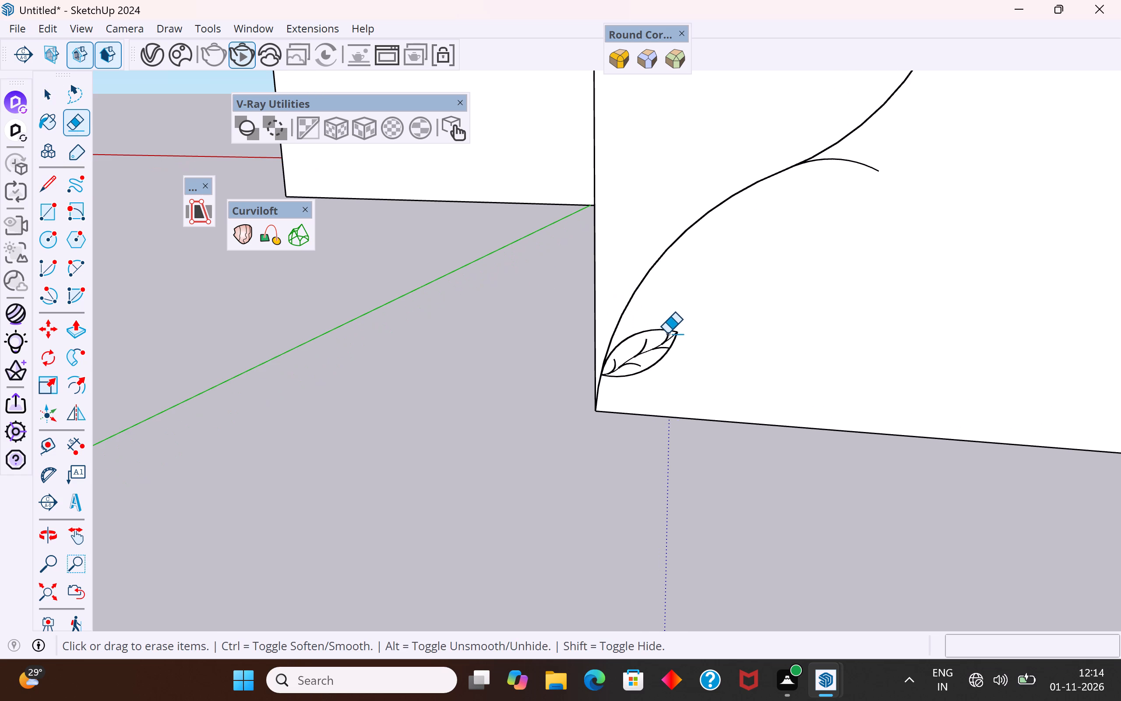
click(667, 329)
click(667, 336)
click(675, 335)
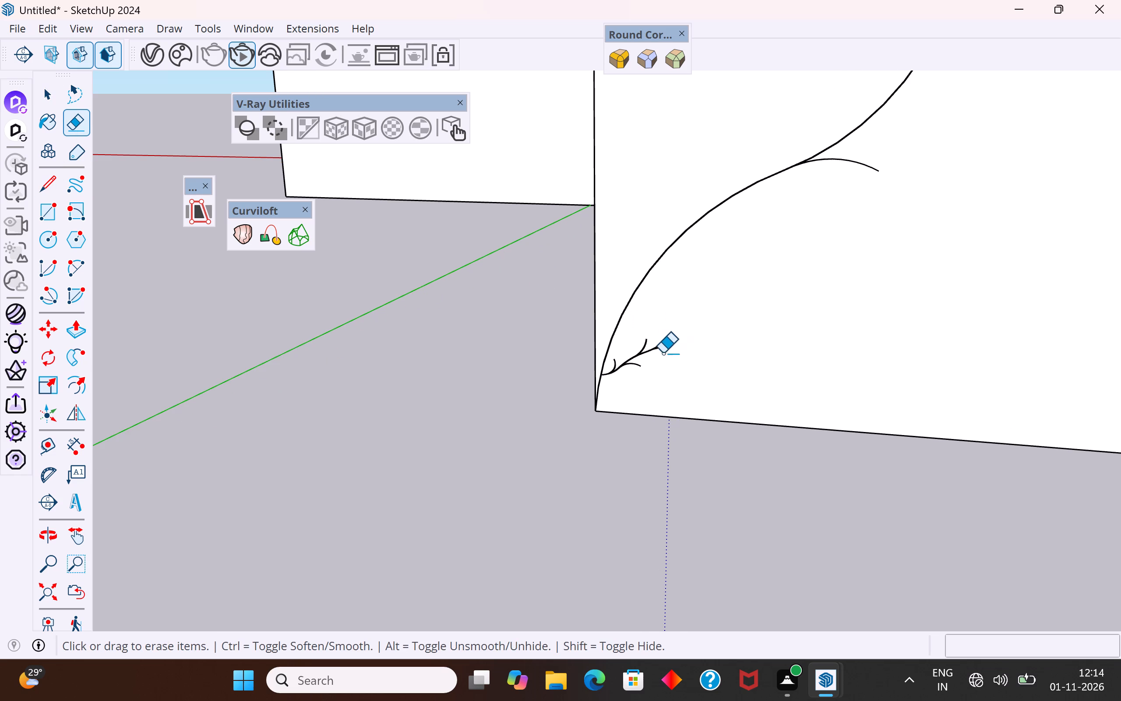
click(651, 348)
click(645, 344)
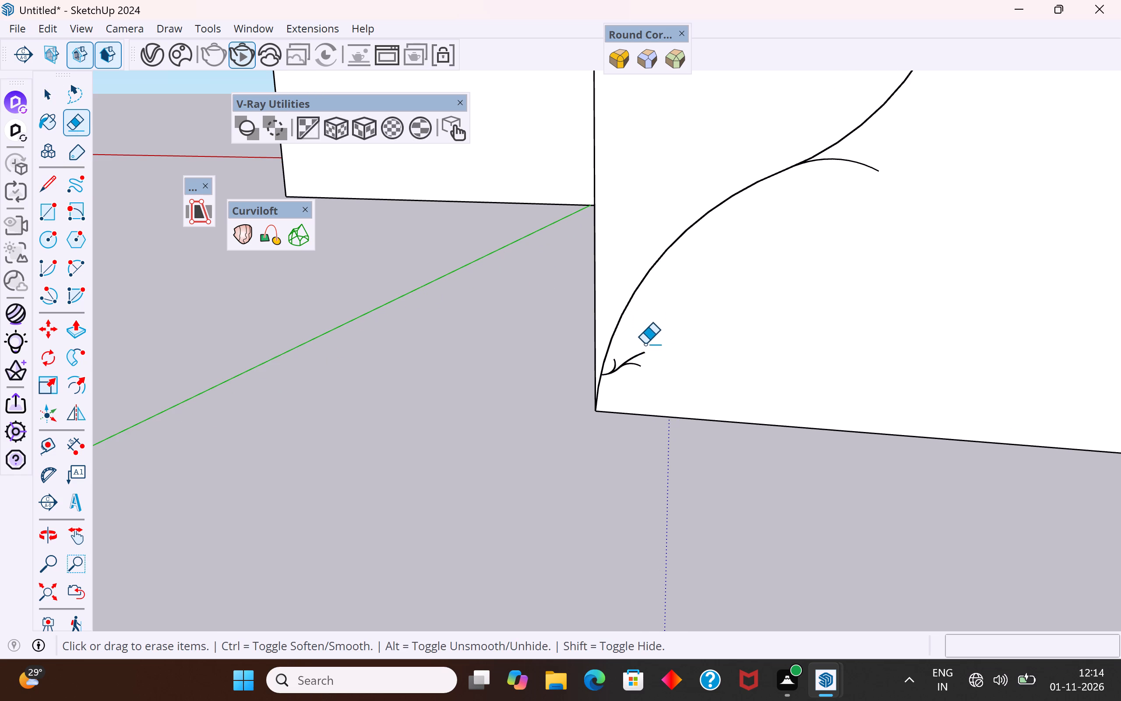
click(637, 354)
Erase the remaining midrib and side-vein fragments of the small leaf at the vine's base.
scroll(622, 370, up, 11)
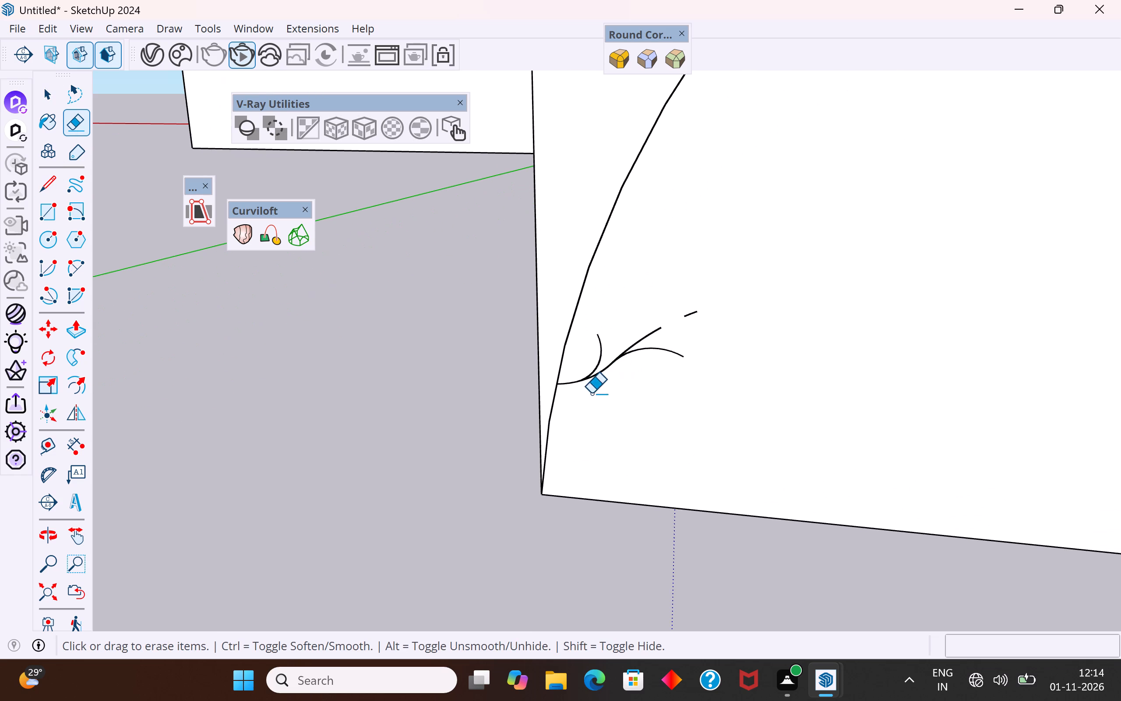
drag(591, 393, 597, 341)
drag(579, 390, 580, 367)
click(610, 347)
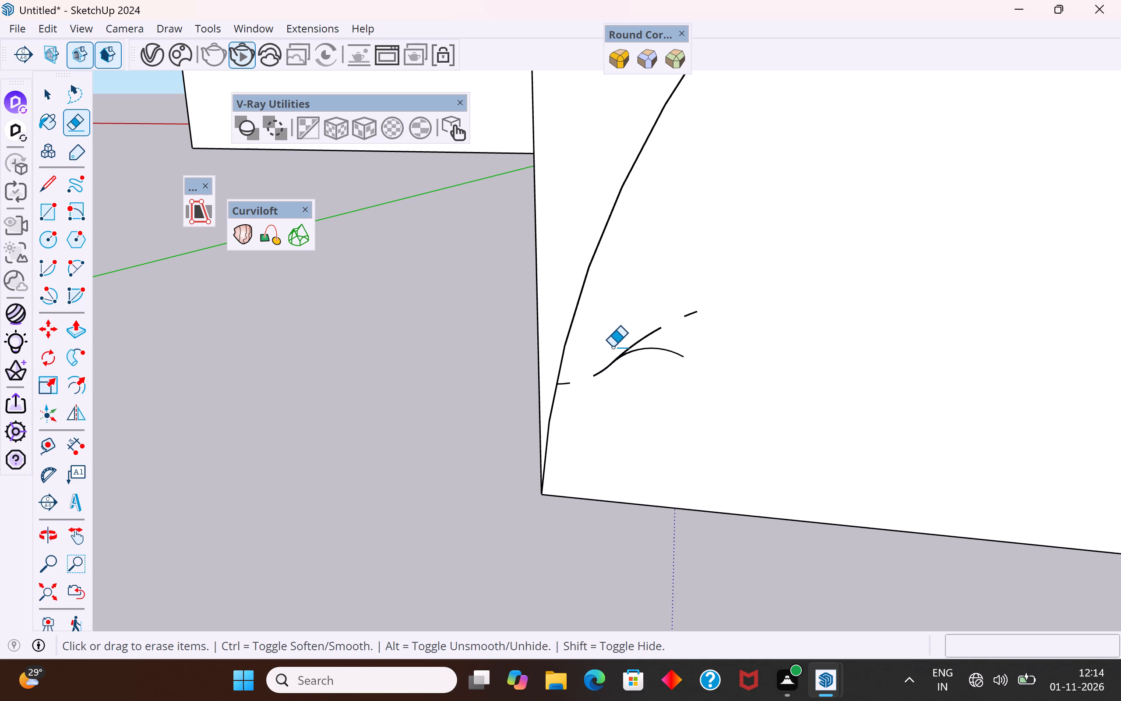
drag(614, 346, 618, 365)
click(650, 334)
drag(684, 317, 693, 312)
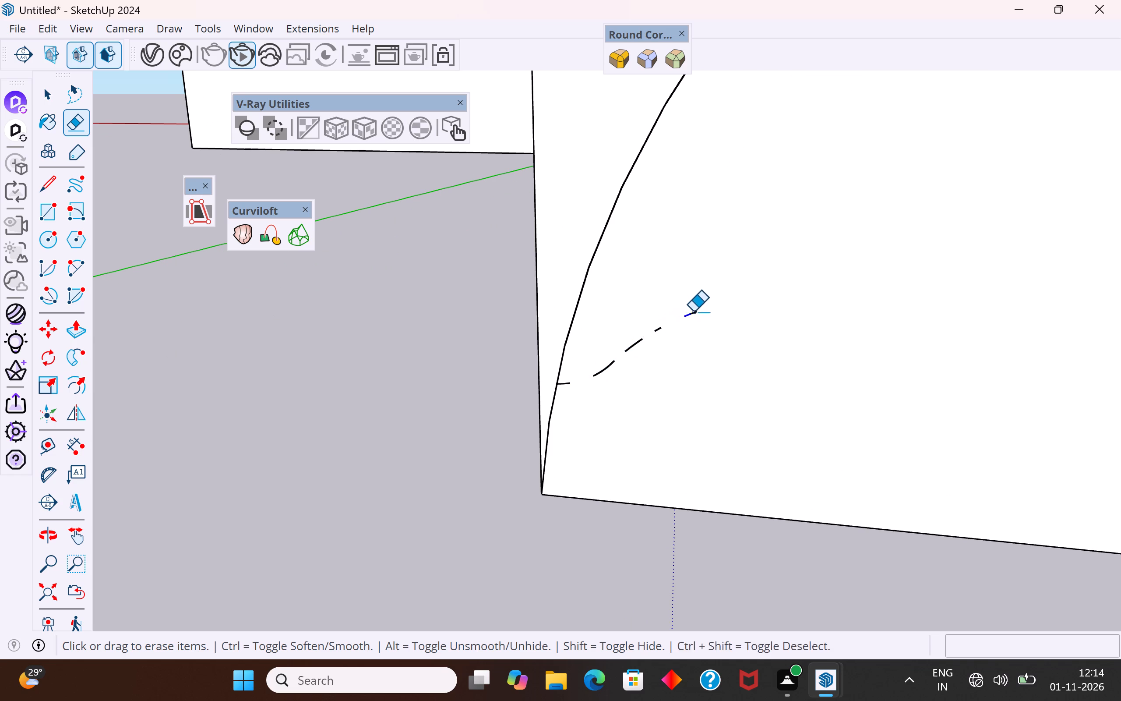
drag(693, 312, 698, 310)
drag(626, 351, 656, 329)
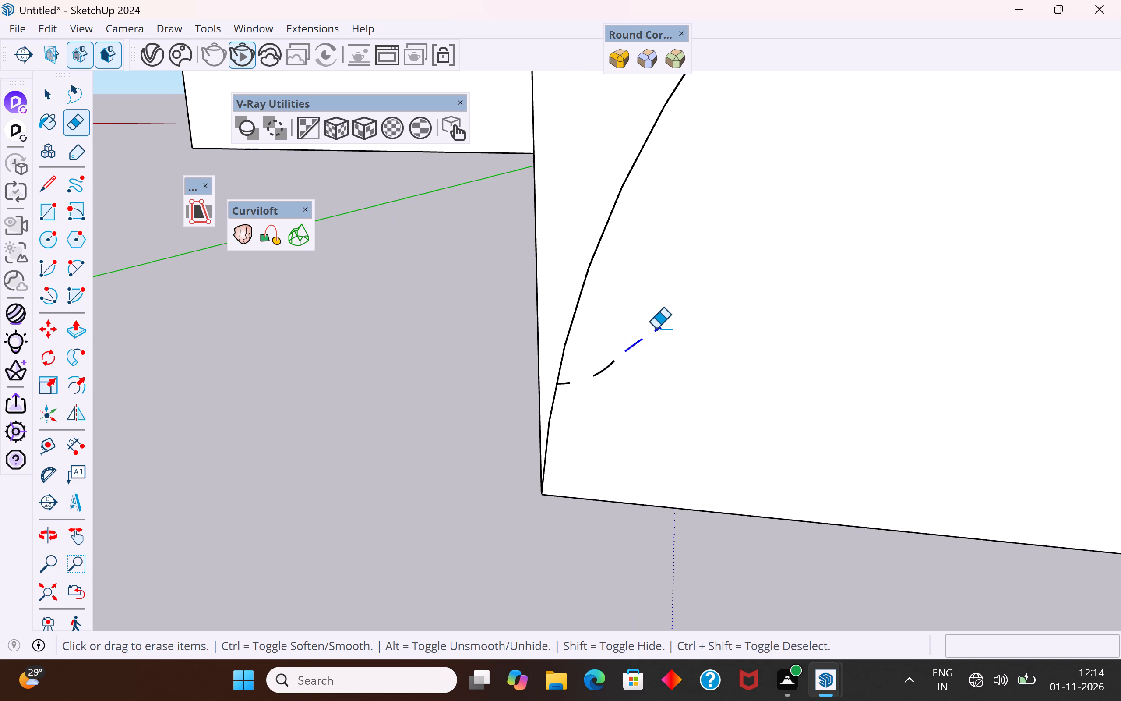
drag(656, 329, 665, 324)
drag(596, 373, 612, 361)
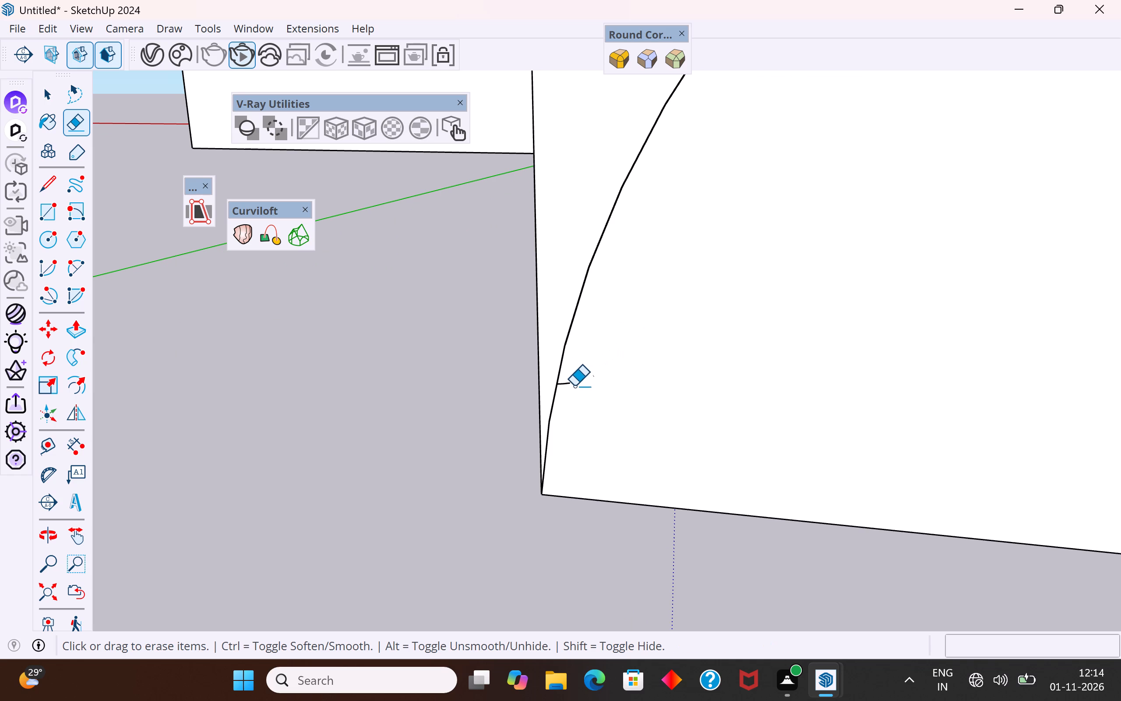
click(565, 383)
click(592, 375)
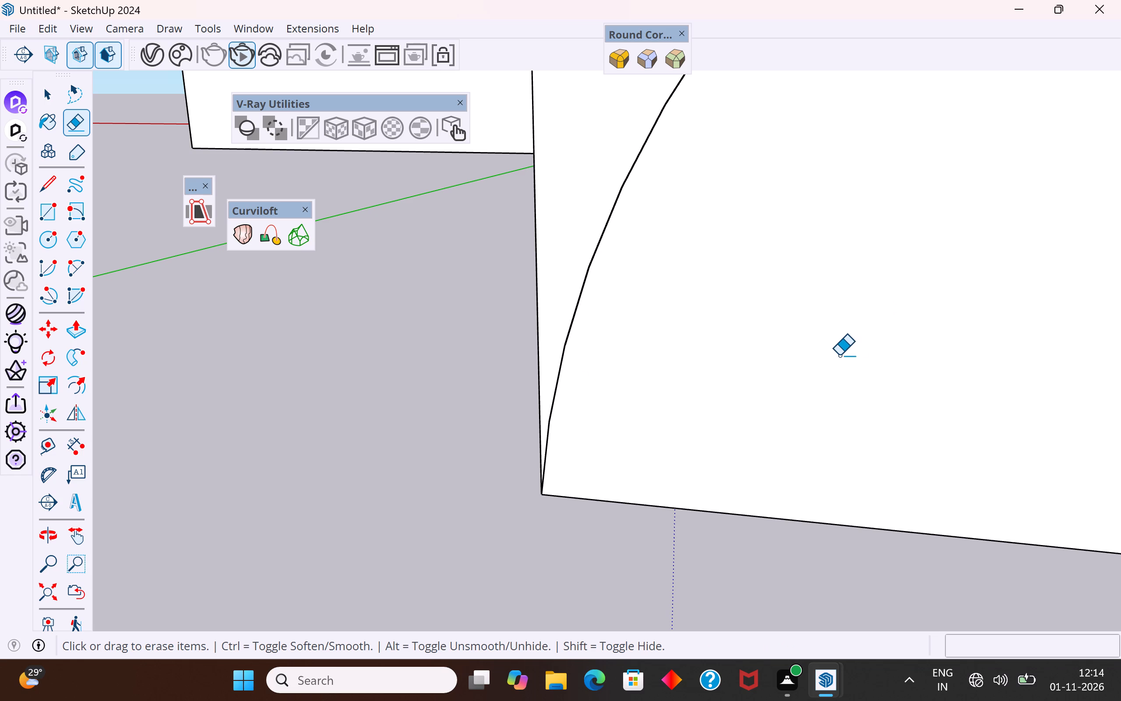
Select the grouped veined leaf in front of the wall and scale it down slightly, uniformly about its centre.
scroll(289, 433, down, 5)
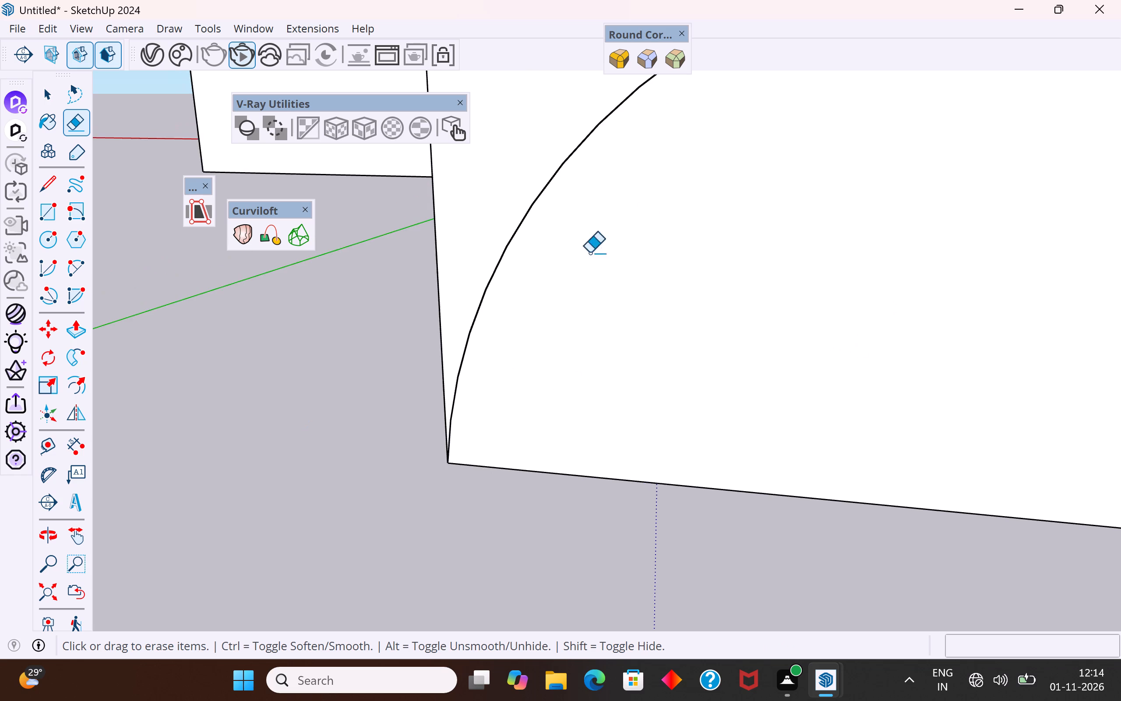
scroll(726, 200, down, 12)
click(37, 94)
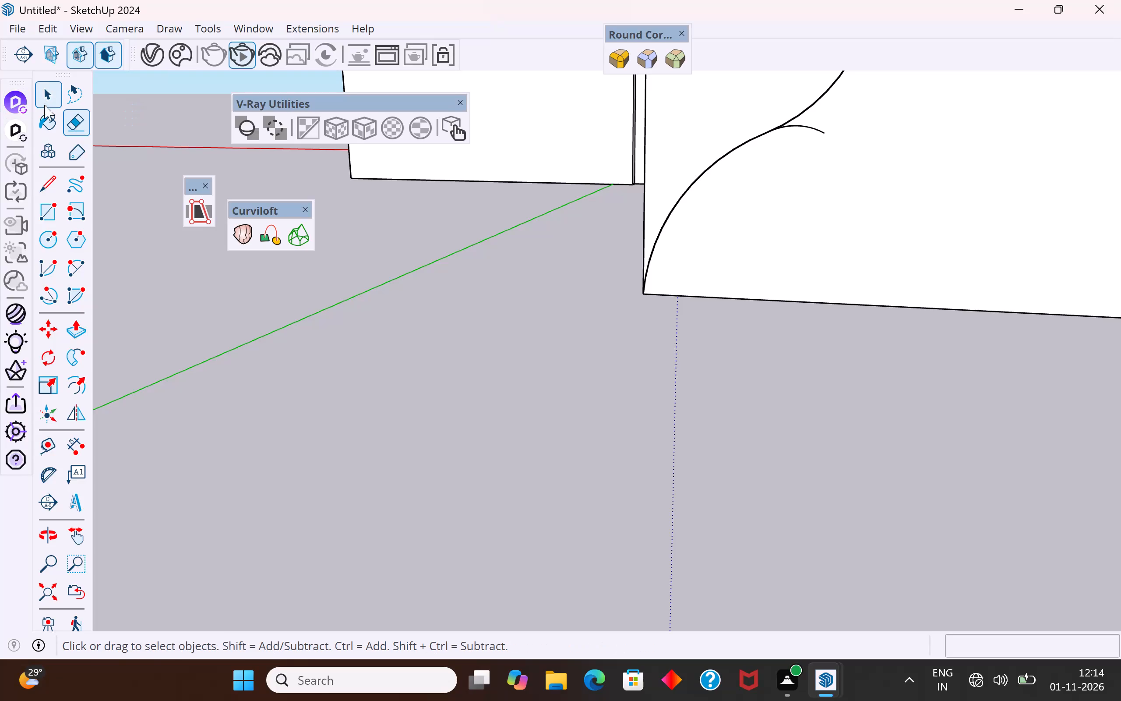
click(402, 421)
scroll(716, 326, down, 8)
drag(575, 400, 382, 526)
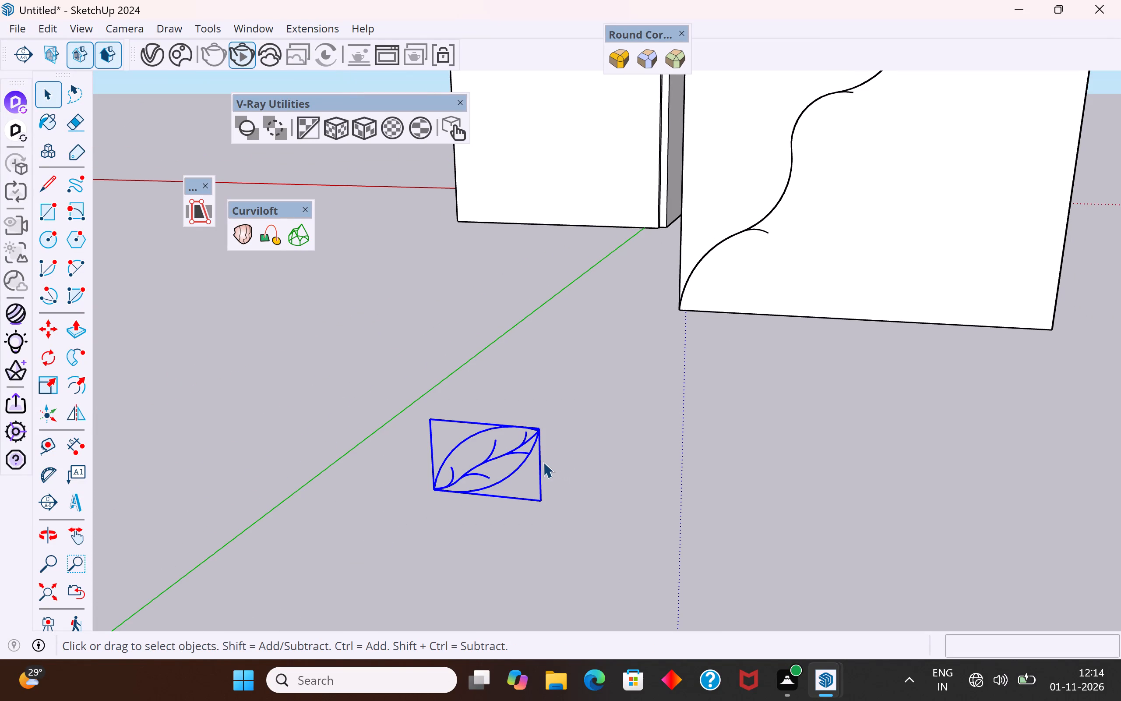
key(s)
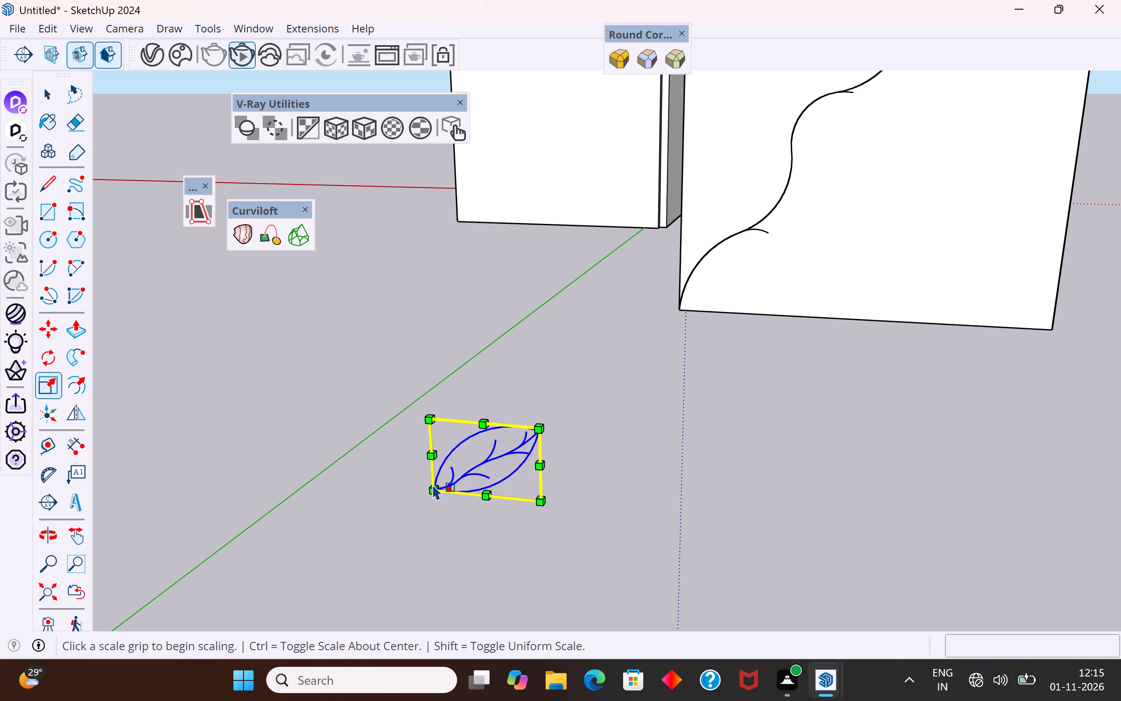
shift+drag(542, 501, 525, 493)
key(ctrl+z)
ctrl+drag(542, 428, 530, 432)
drag(55, 96, 54, 101)
click(232, 389)
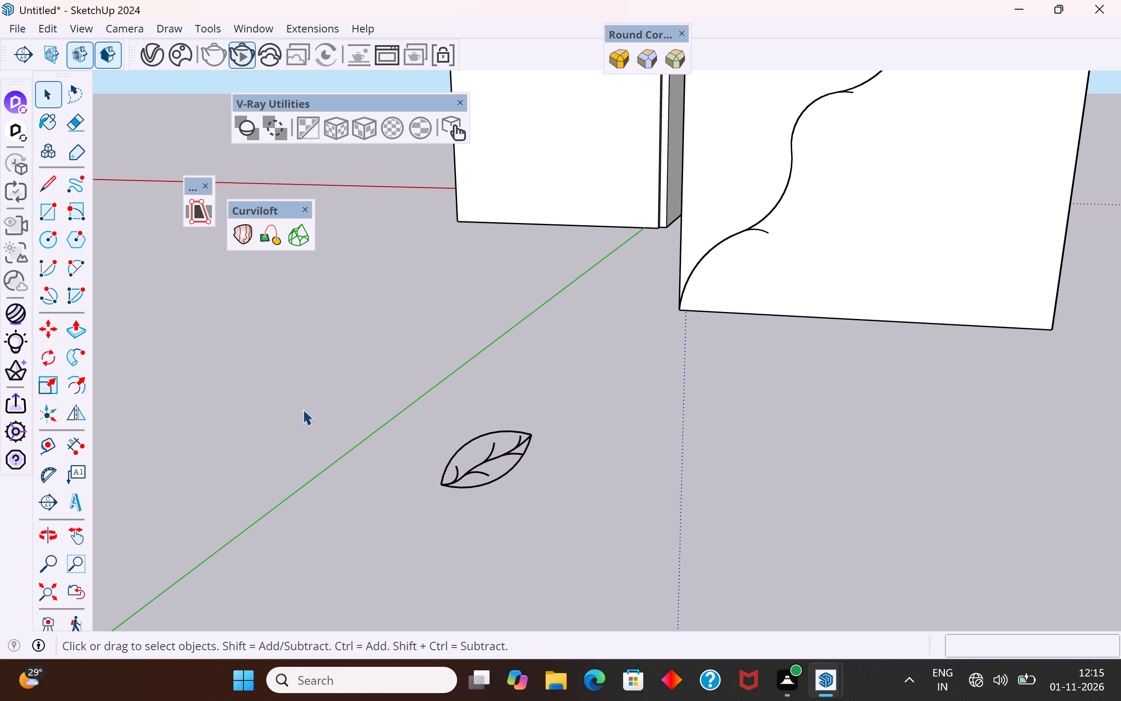
Copy the grouped leaf from its base corner onto the side wall, placing its base on the vine near the bottom corner.
click(467, 464)
click(474, 464)
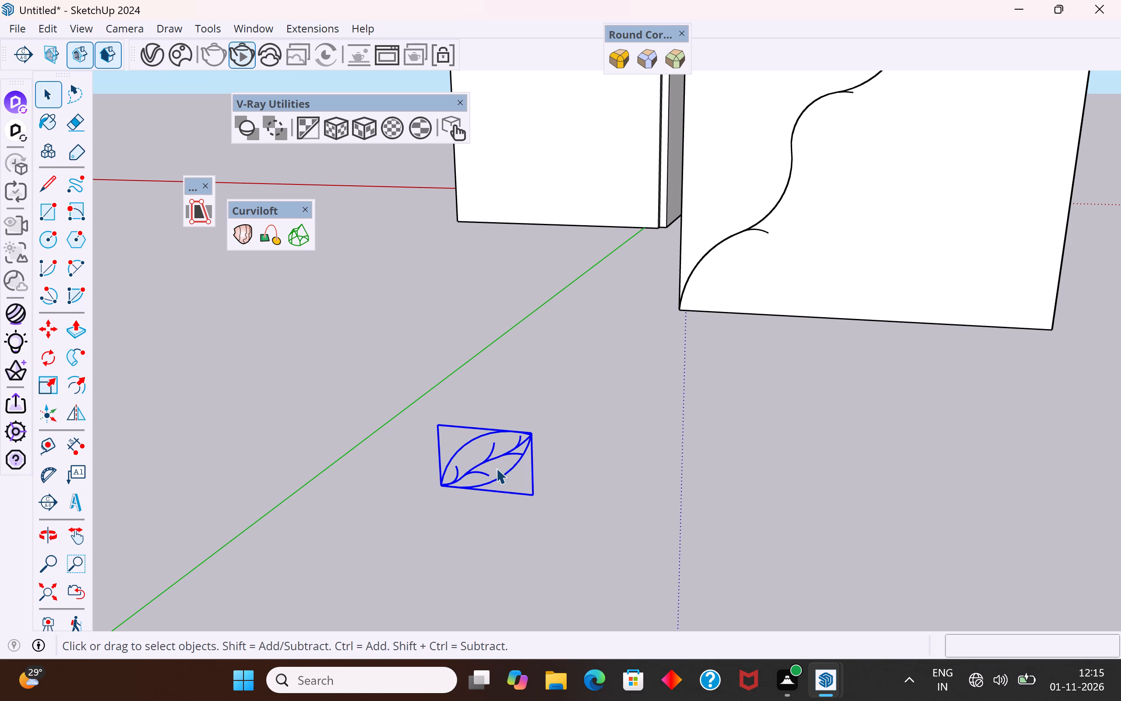
key(m)
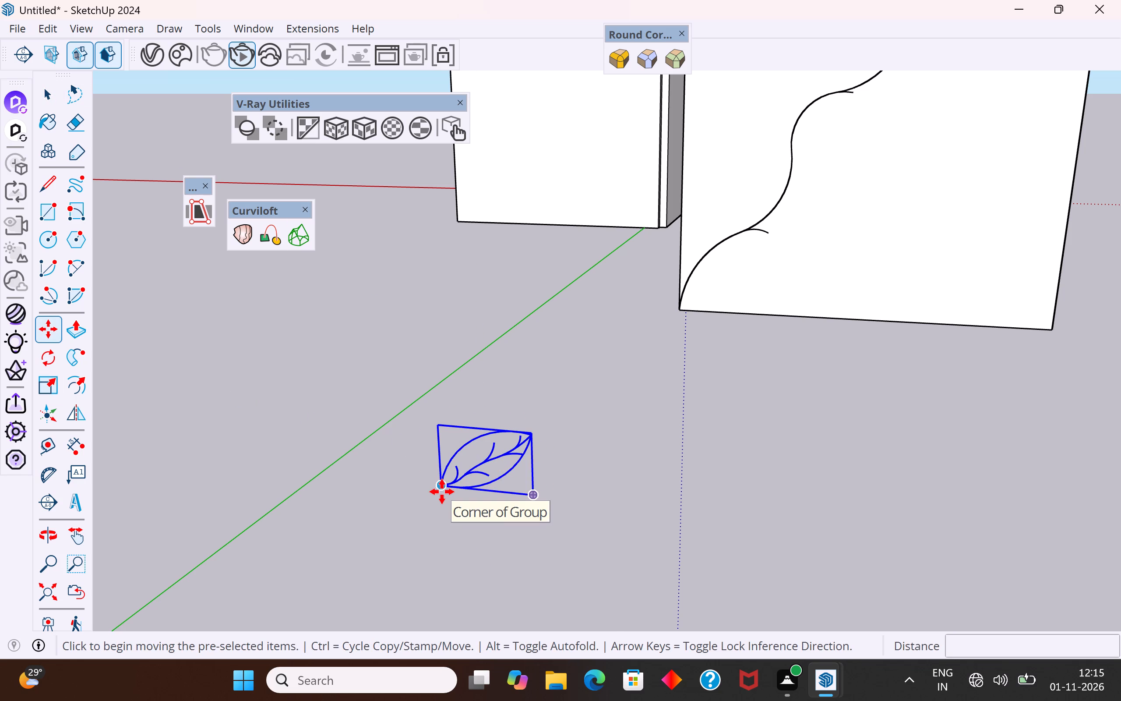
click(442, 492)
scroll(709, 289, up, 7)
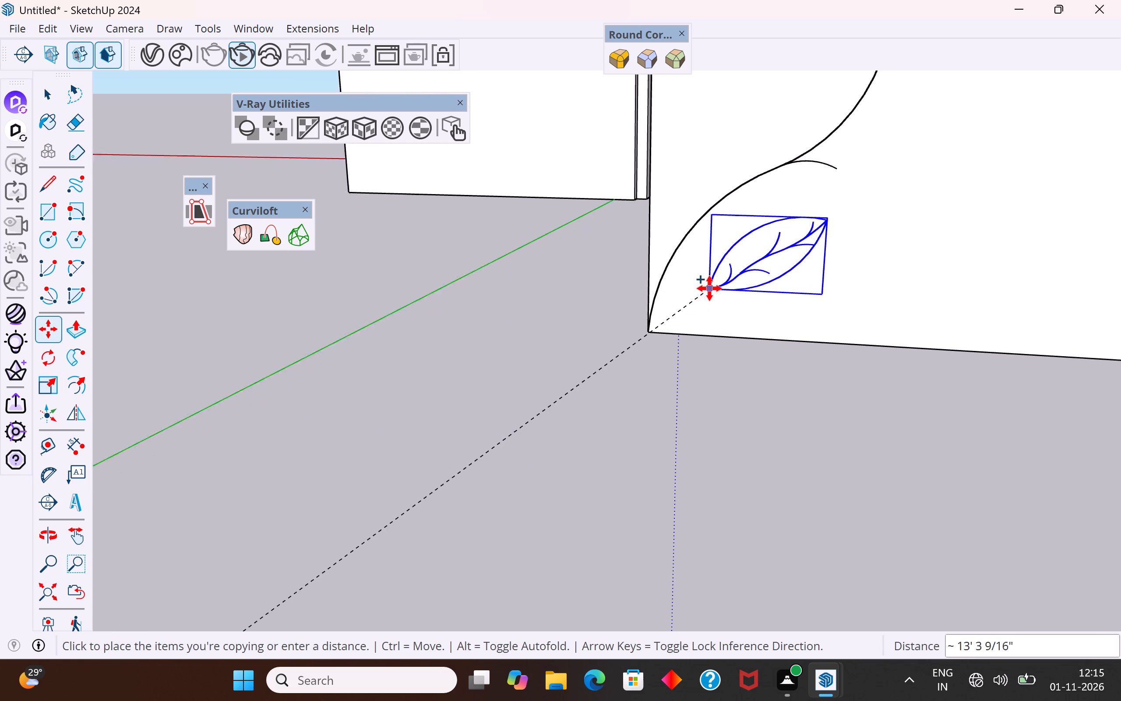
scroll(709, 288, up, 2)
click(647, 292)
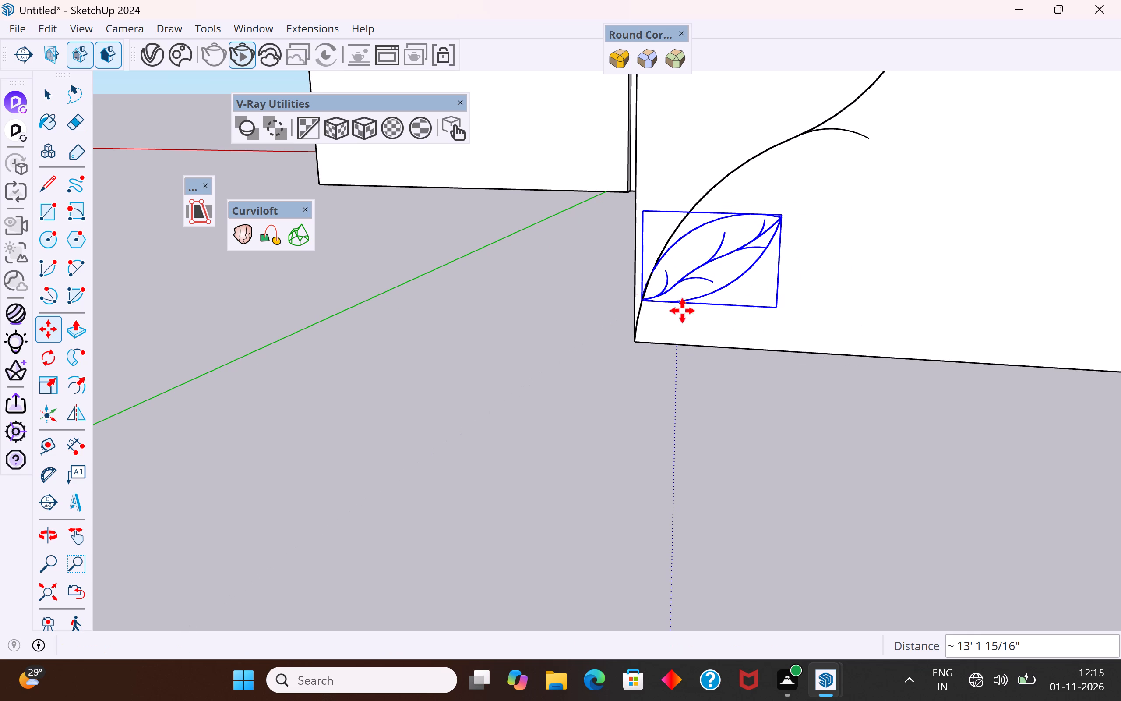
Rotate the copied leaf on the wall 15° clockwise about its base point on the vine.
click(50, 349)
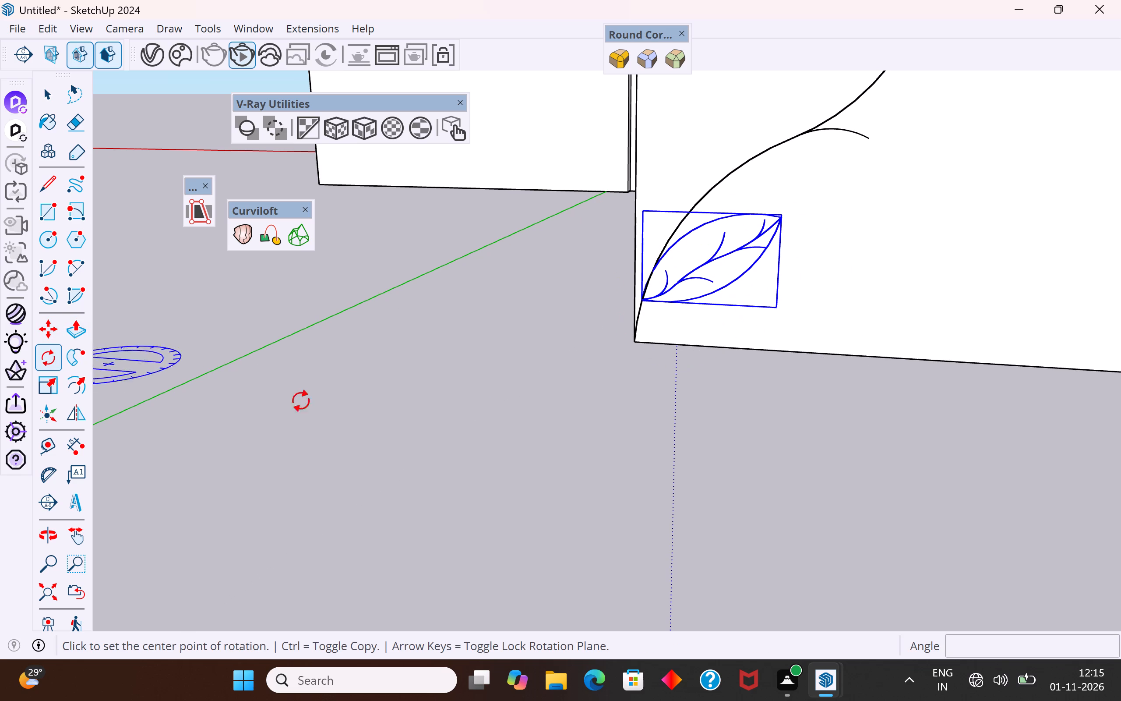
click(639, 301)
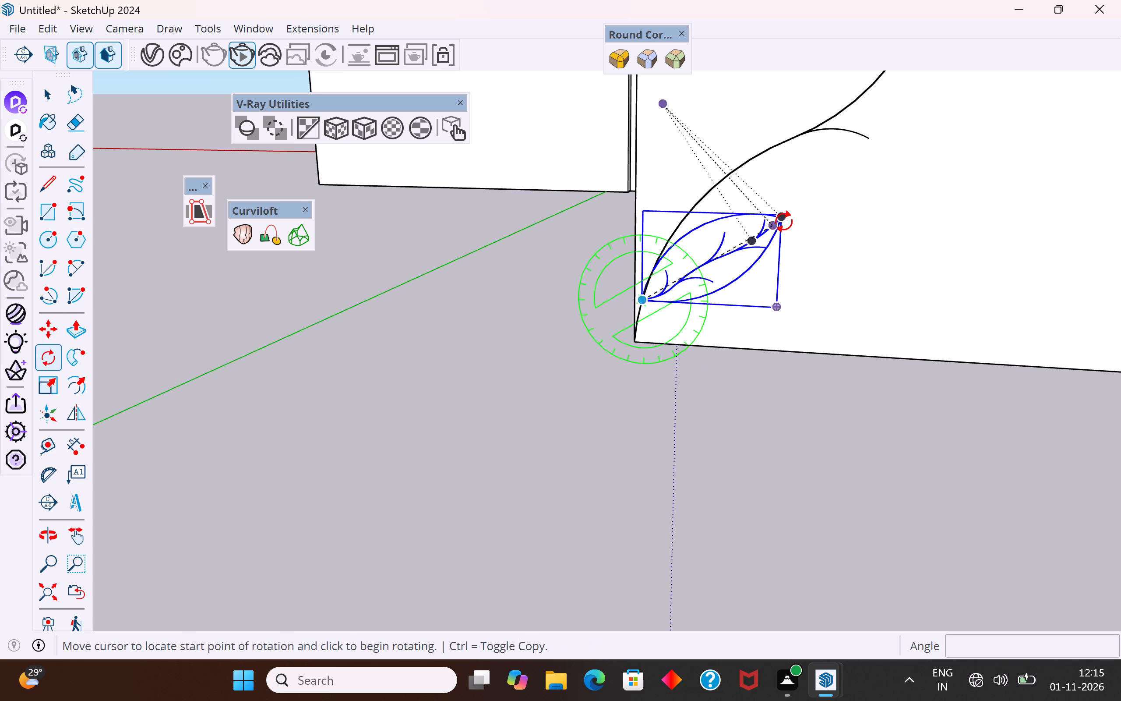
click(784, 221)
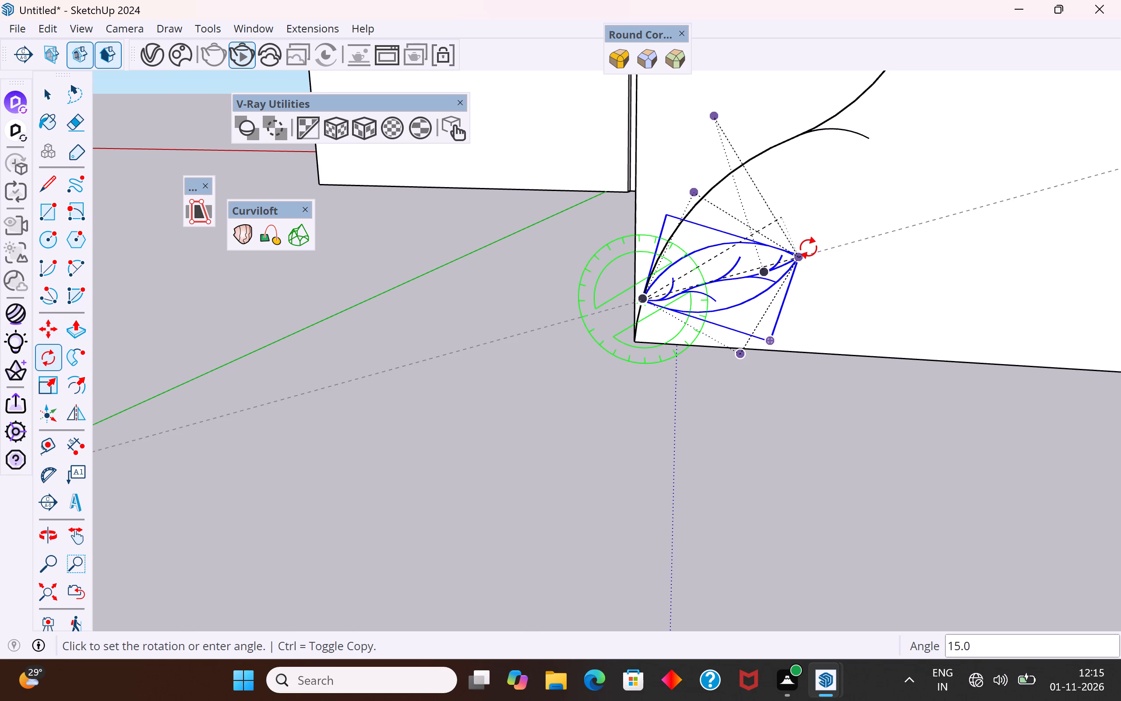
click(808, 248)
click(52, 107)
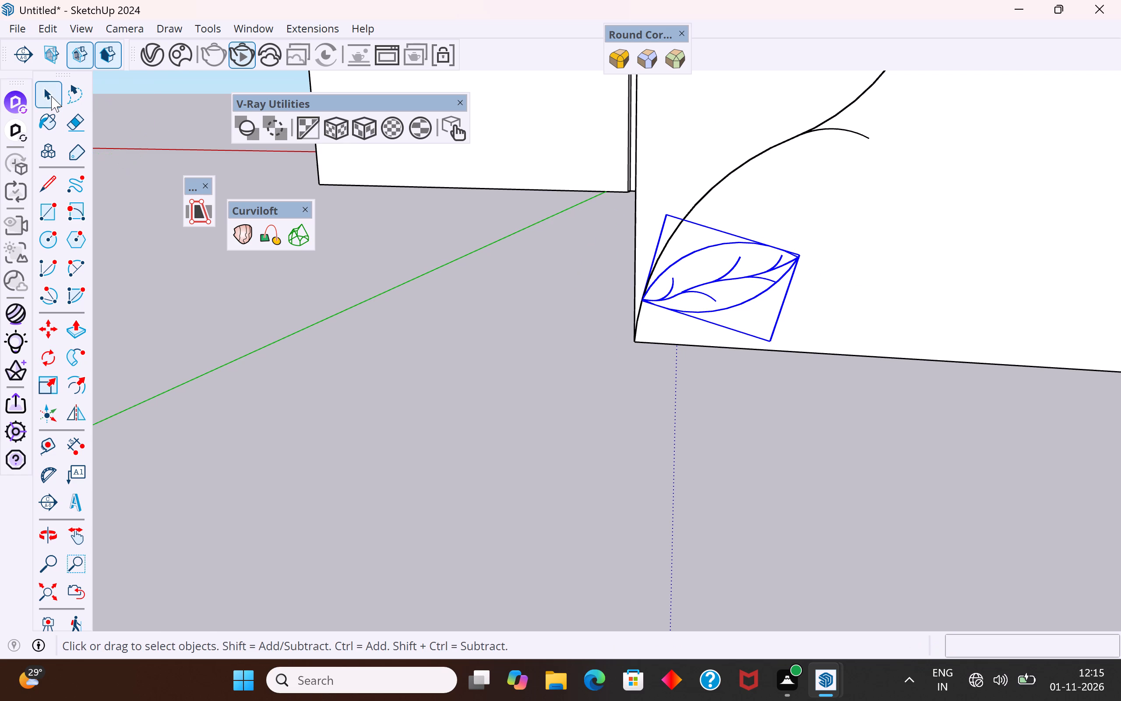
click(51, 96)
click(335, 332)
Copy the rotated leaf from its base point to a spot about 11 11/16" higher along the vine.
click(696, 286)
key(m)
ctrl+click(646, 302)
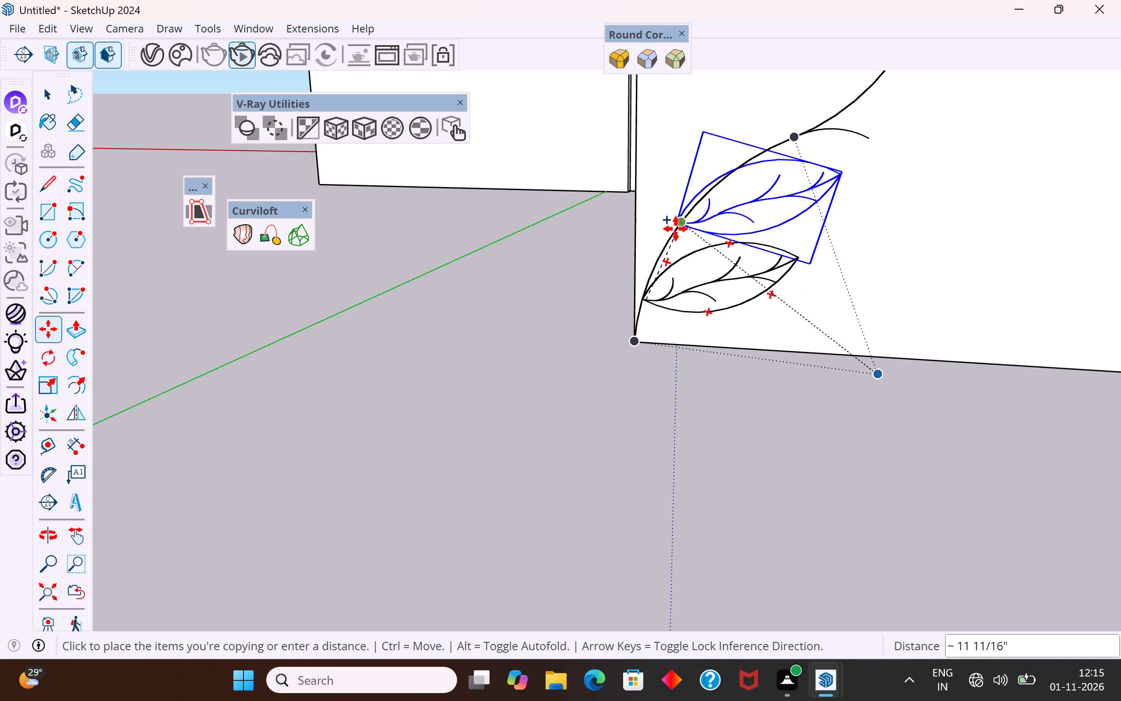
click(677, 229)
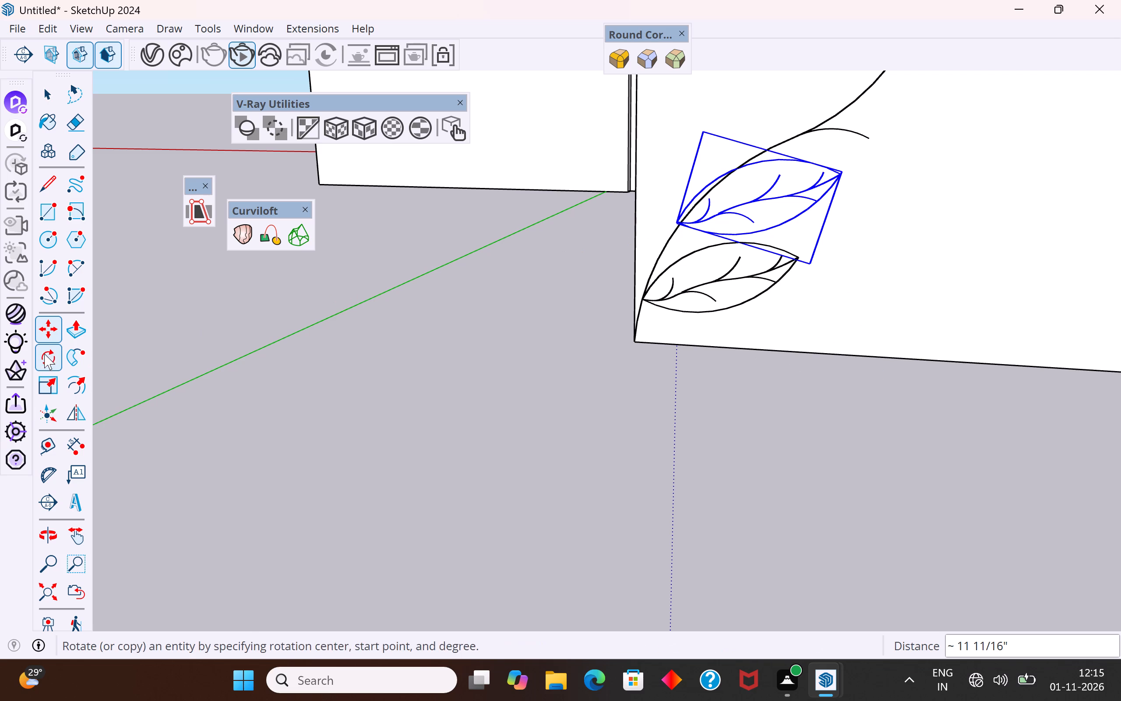
Rotate the upper leaf copy 60° counterclockwise about its base point so it points upward on the vine's other side.
click(45, 349)
click(676, 221)
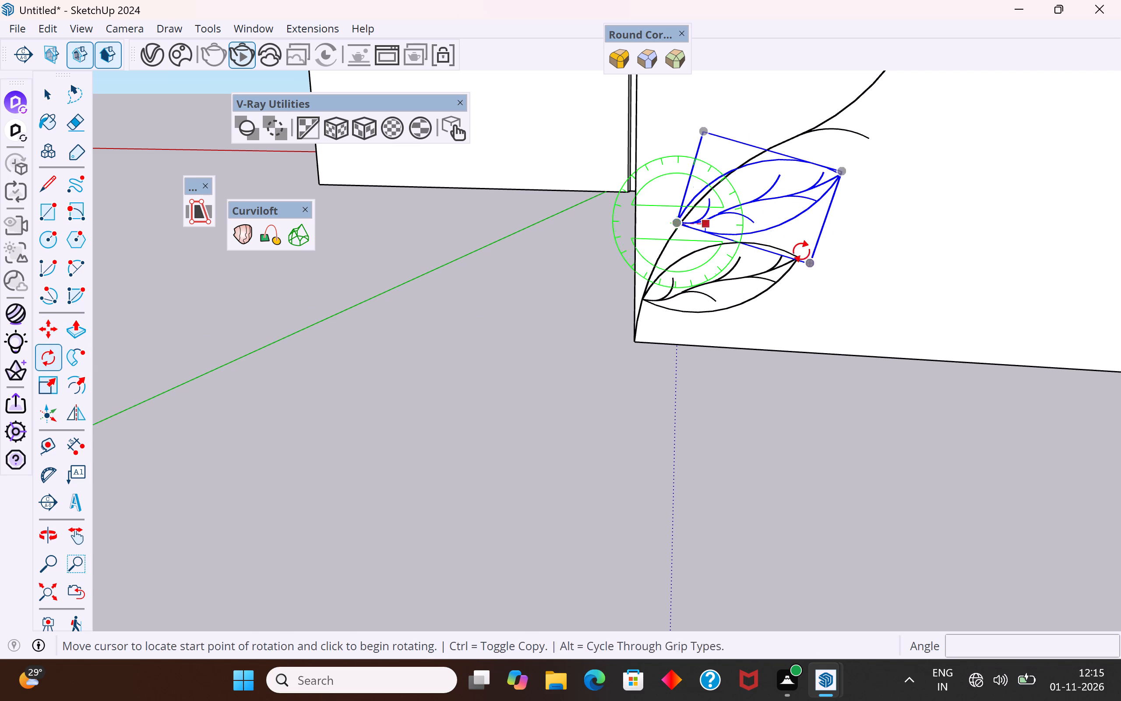
click(871, 268)
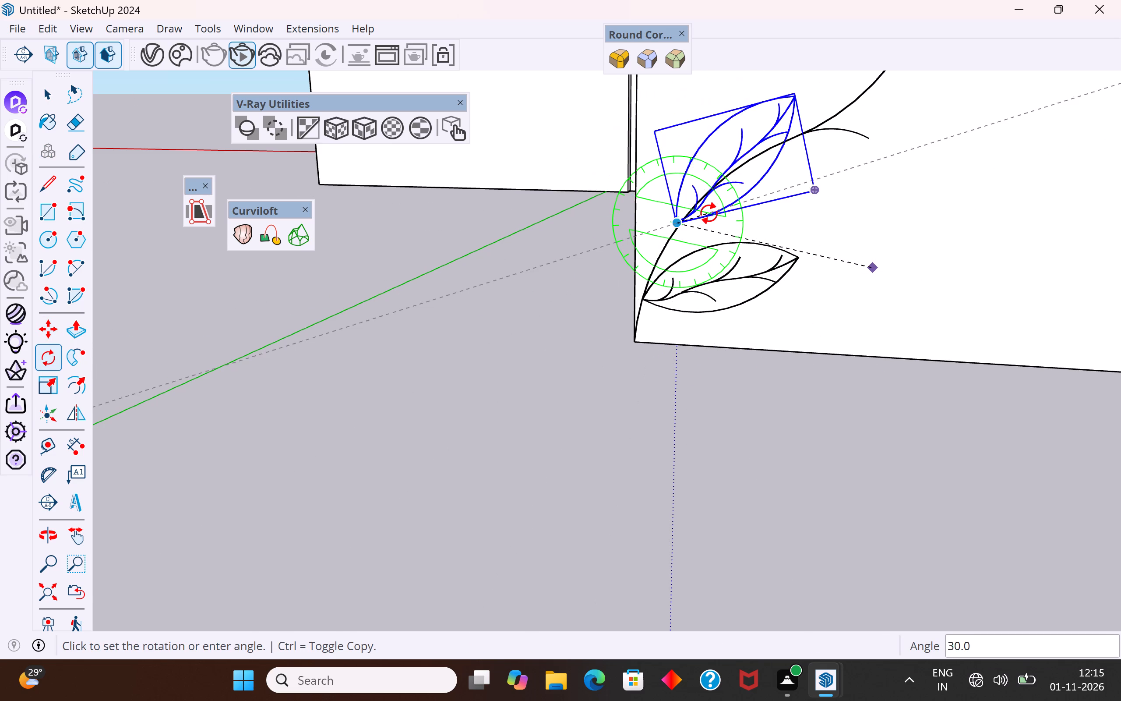
scroll(709, 213, down, 4)
scroll(720, 166, down, 3)
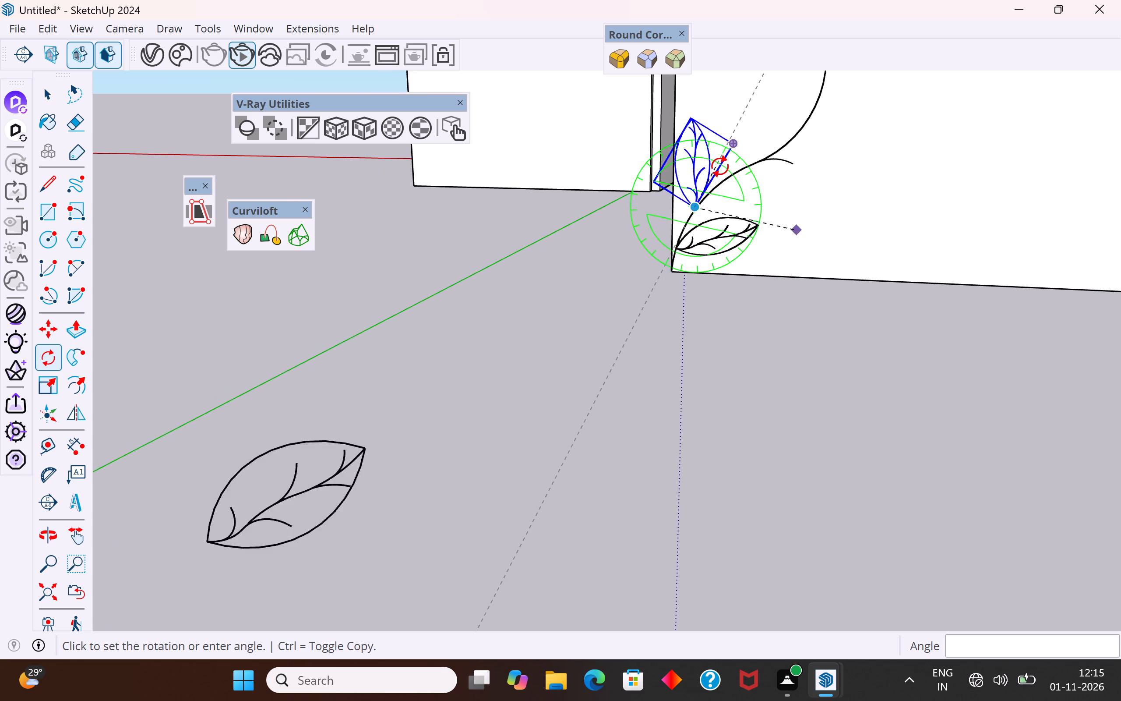
scroll(720, 166, down, 2)
scroll(738, 149, up, 2)
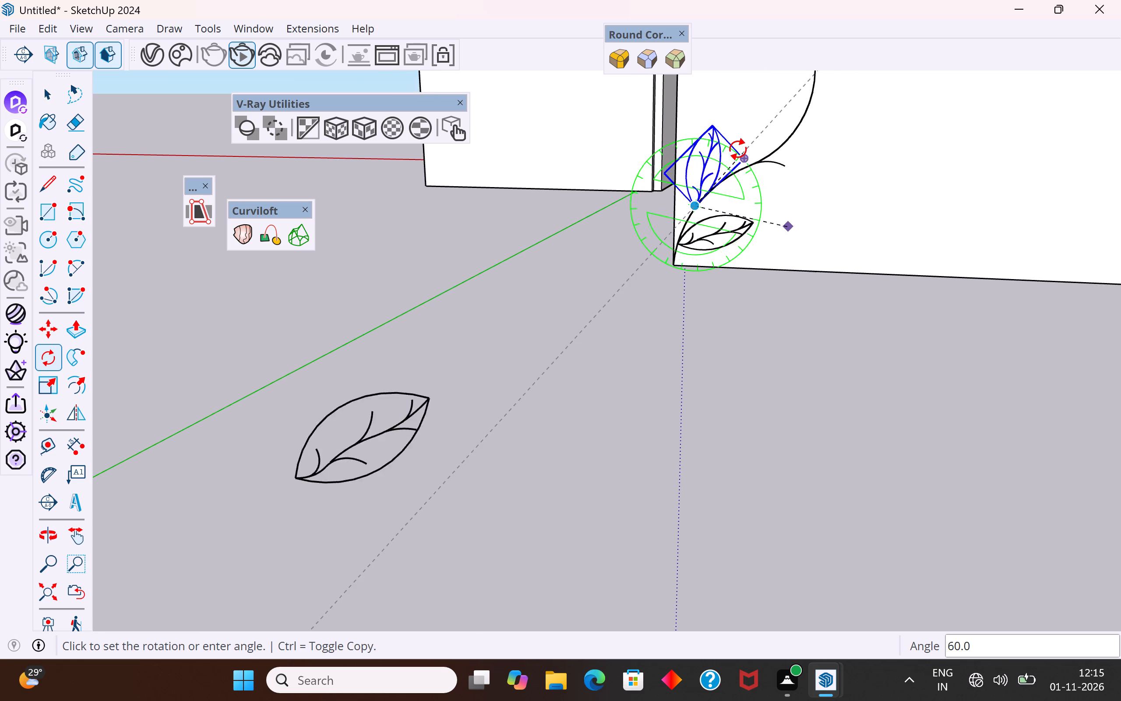
scroll(738, 149, up, 1)
click(738, 149)
scroll(506, 469, down, 6)
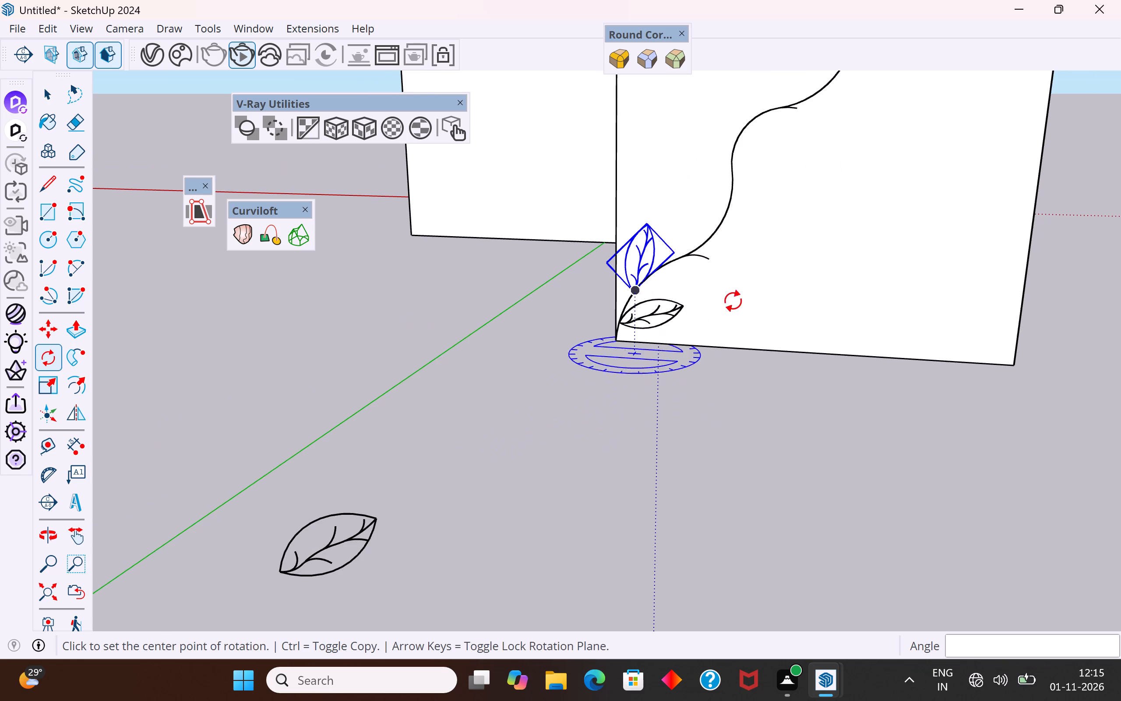
click(53, 96)
click(507, 361)
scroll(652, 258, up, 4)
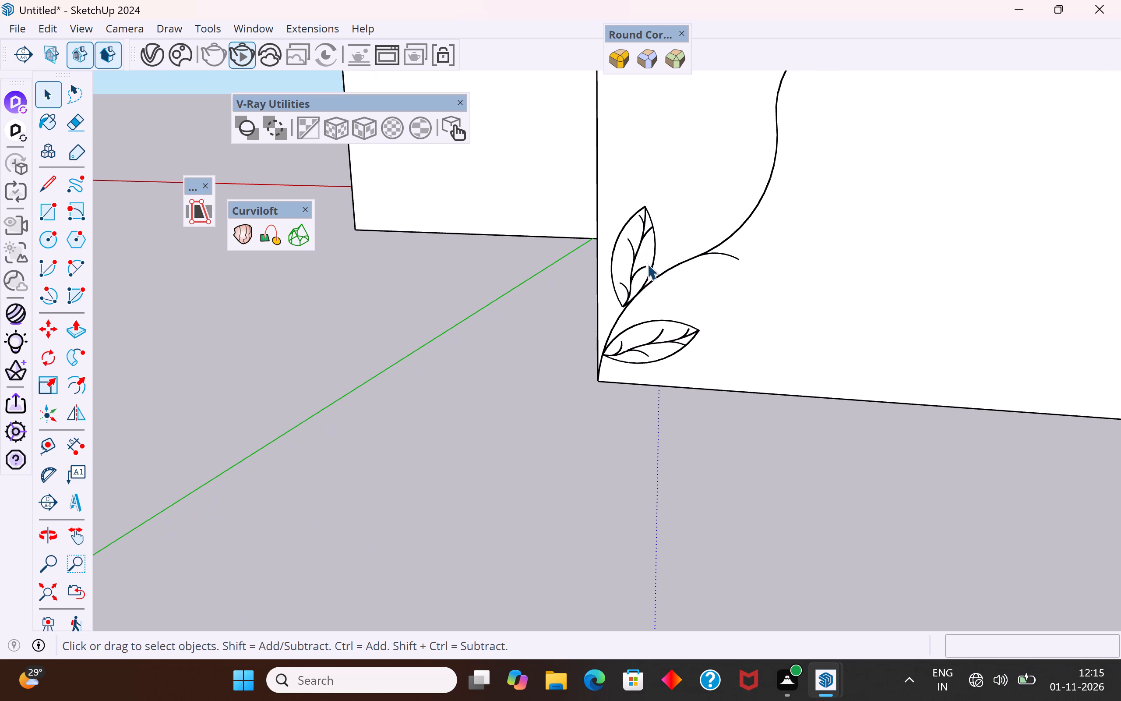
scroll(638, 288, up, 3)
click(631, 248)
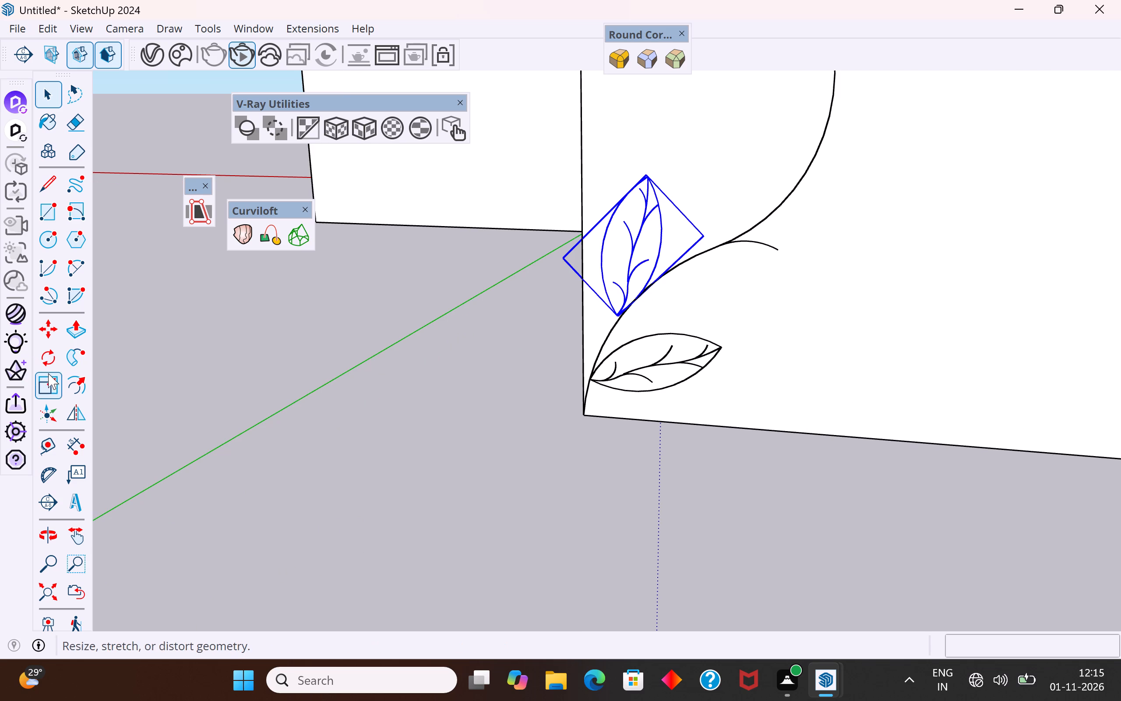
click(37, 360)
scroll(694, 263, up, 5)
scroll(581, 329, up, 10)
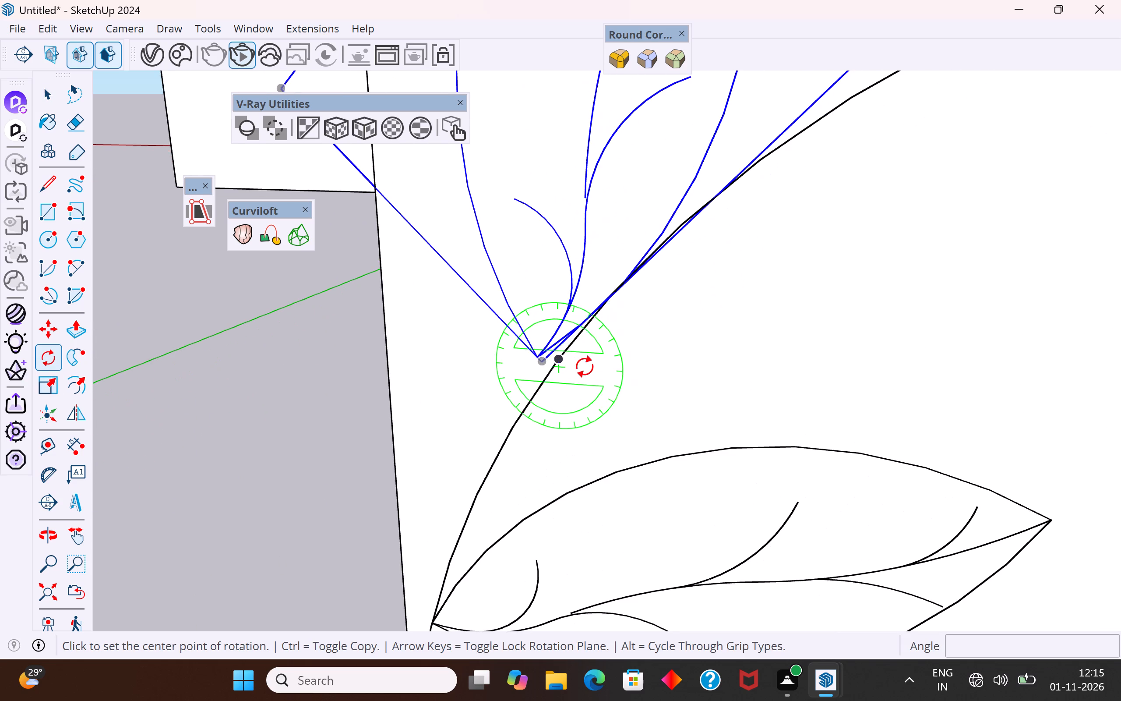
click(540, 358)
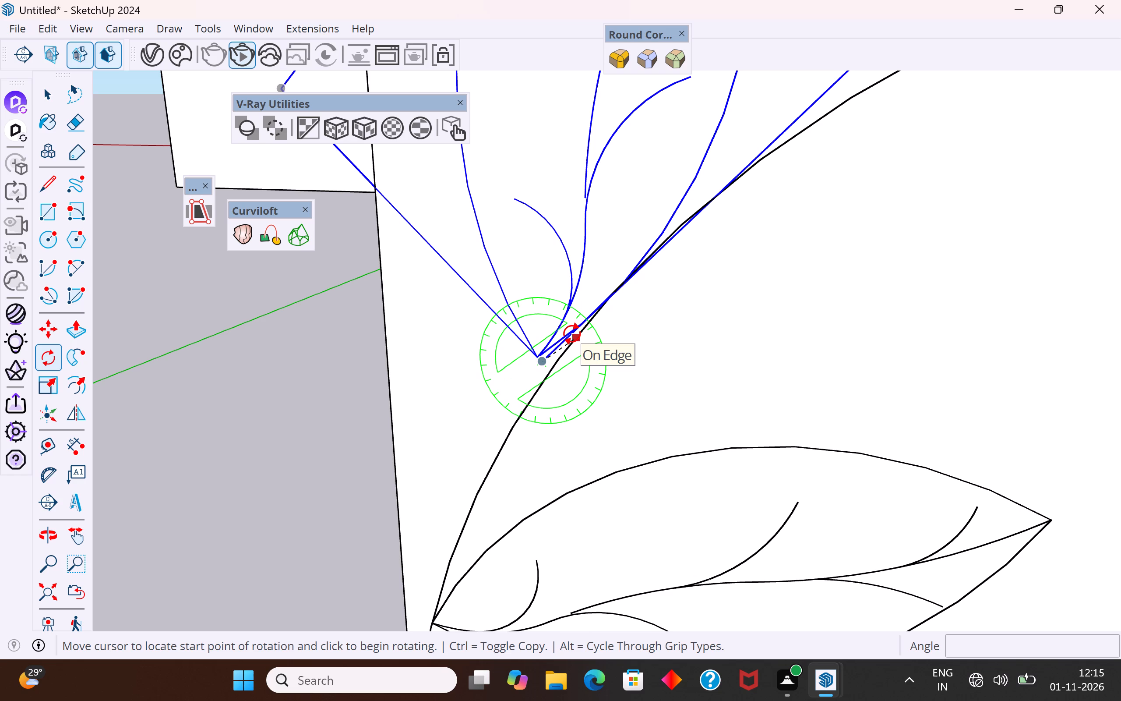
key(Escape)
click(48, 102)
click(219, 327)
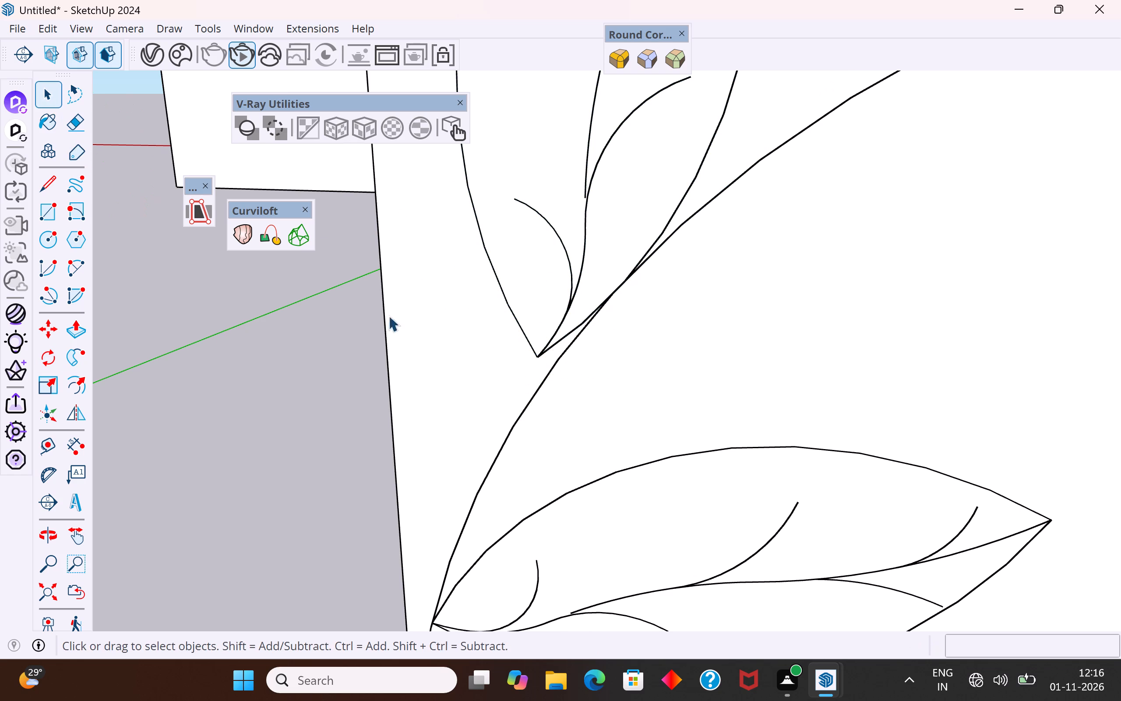
Move the upper leaf from its base point about 2 13/16" so its base sits on the vine.
click(532, 351)
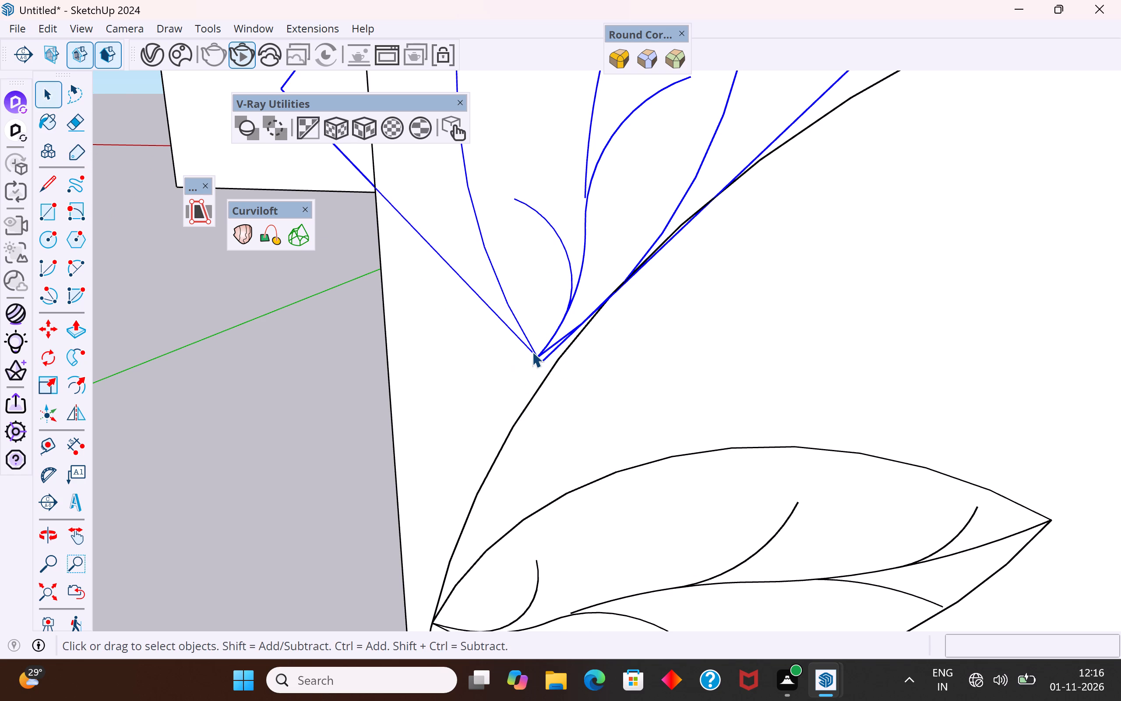
key(m)
click(543, 358)
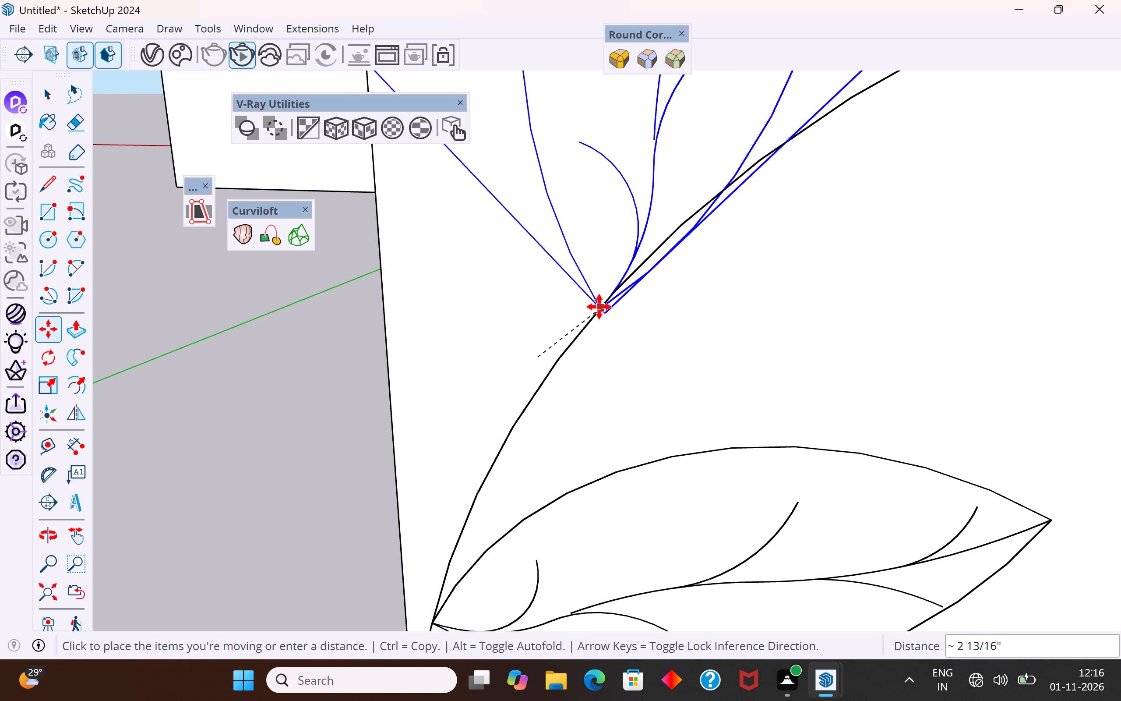
click(601, 302)
scroll(546, 421, down, 6)
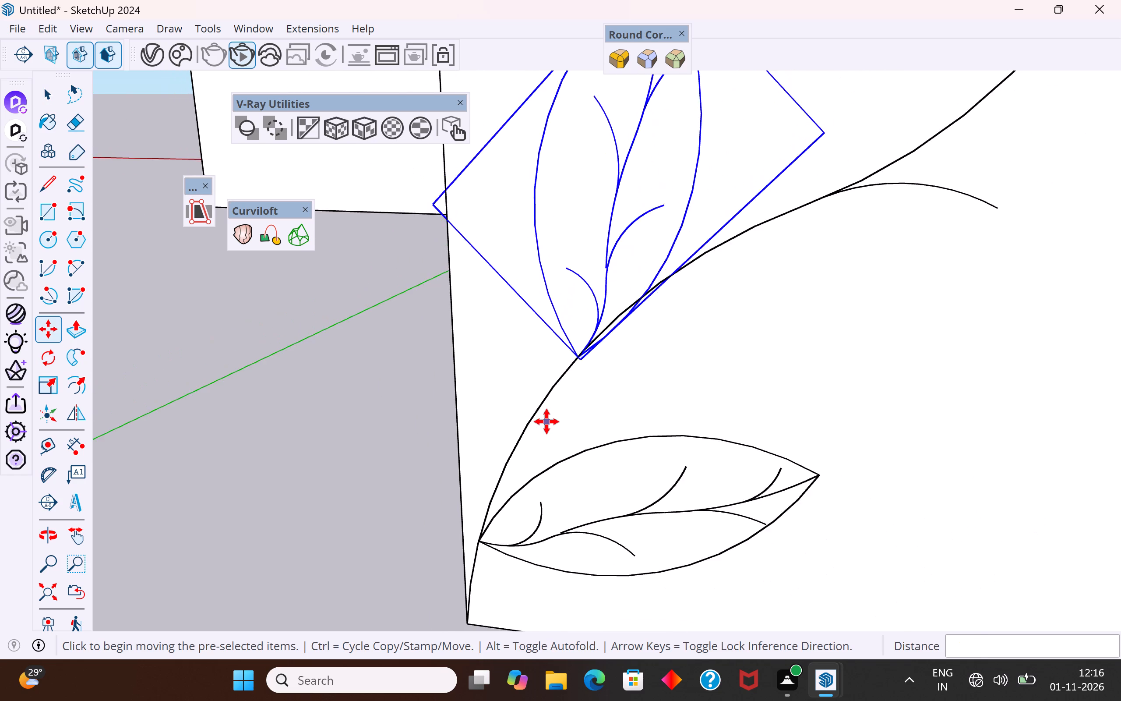
scroll(546, 421, down, 3)
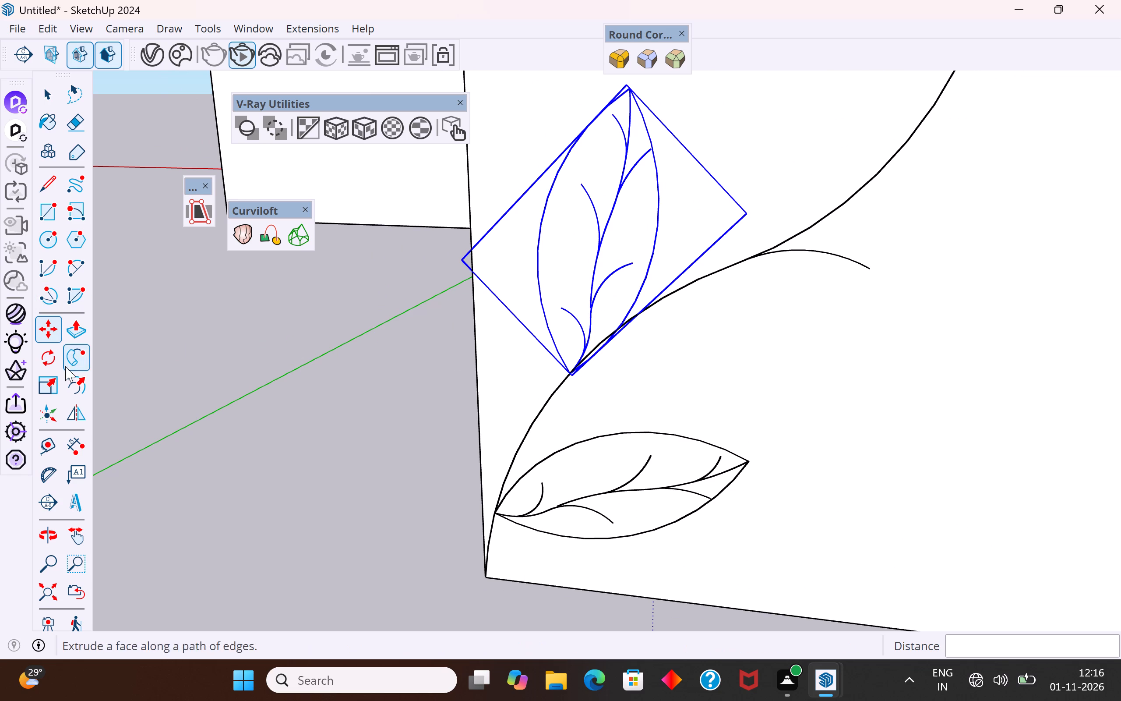
Rotate the upper leaf 15° counterclockwise about its base point on the vine.
click(53, 365)
click(572, 372)
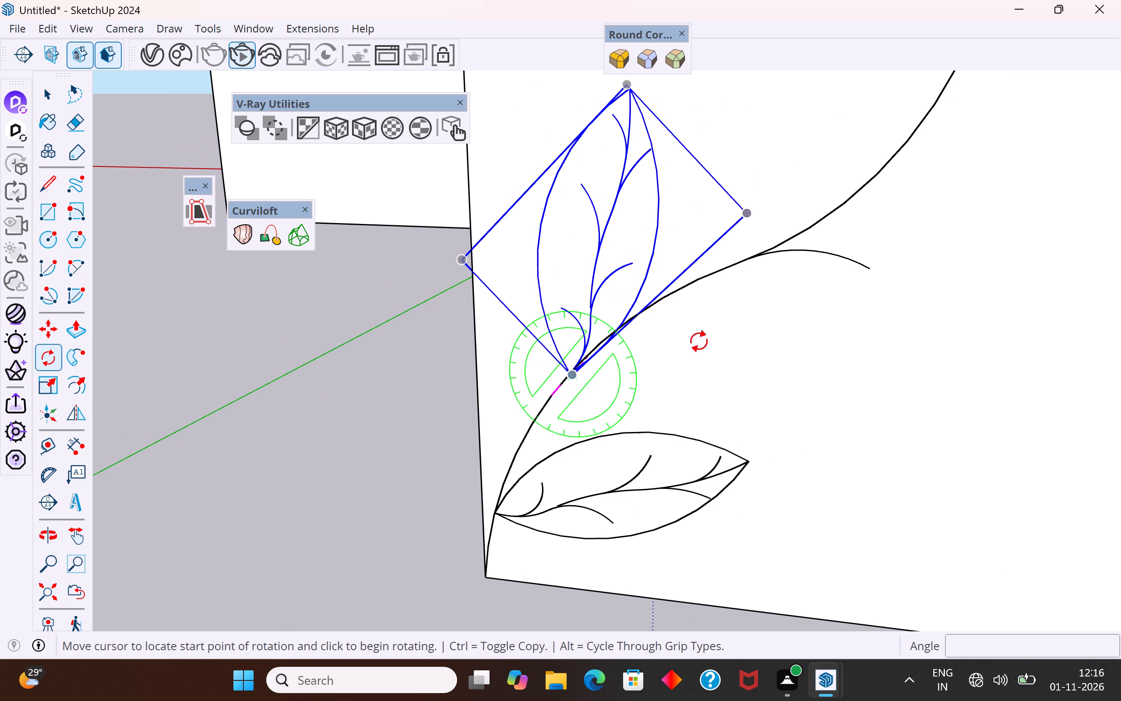
click(773, 356)
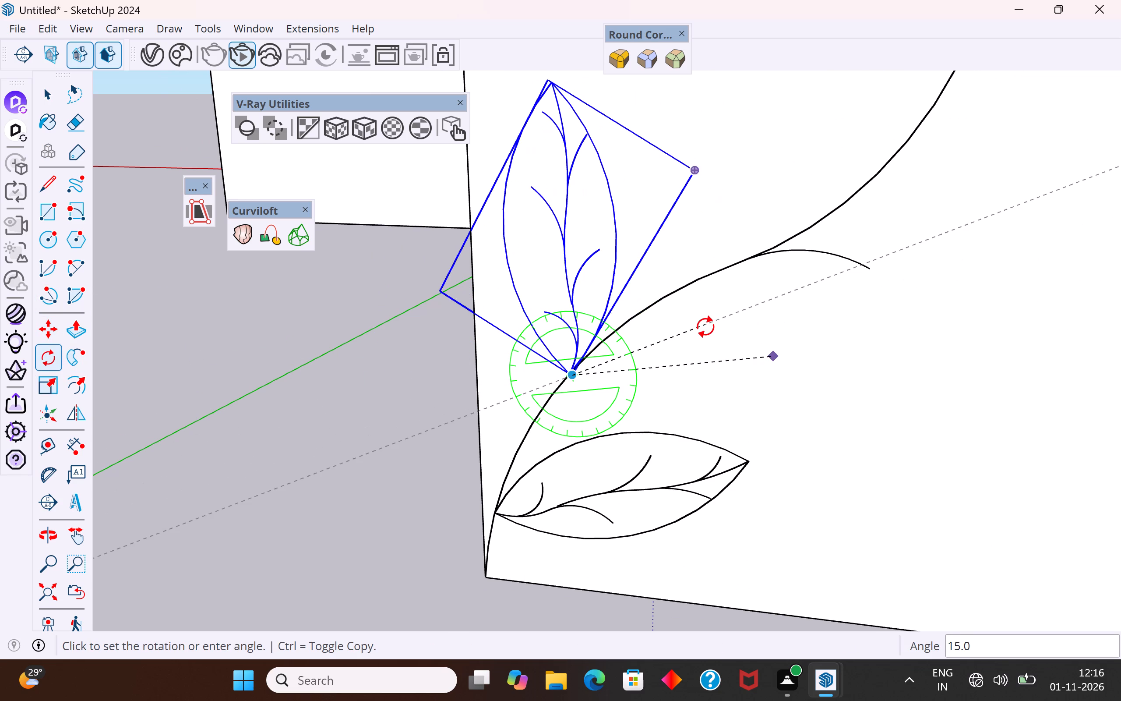
scroll(705, 327, up, 8)
click(705, 327)
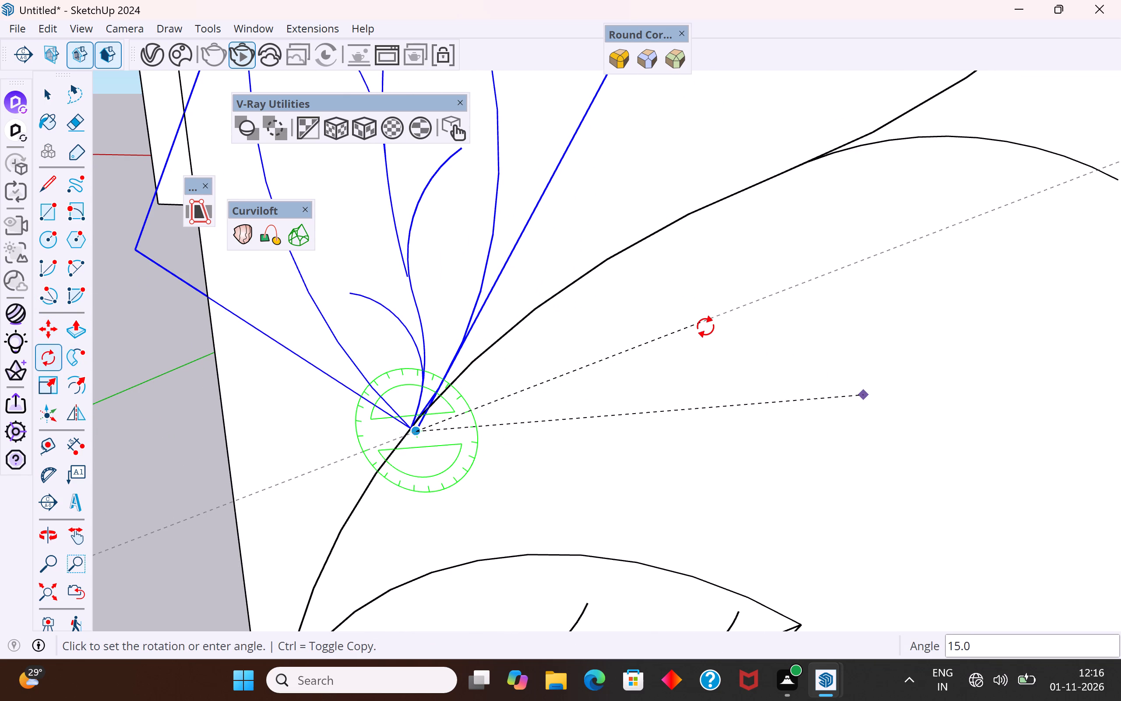
click(42, 98)
click(171, 365)
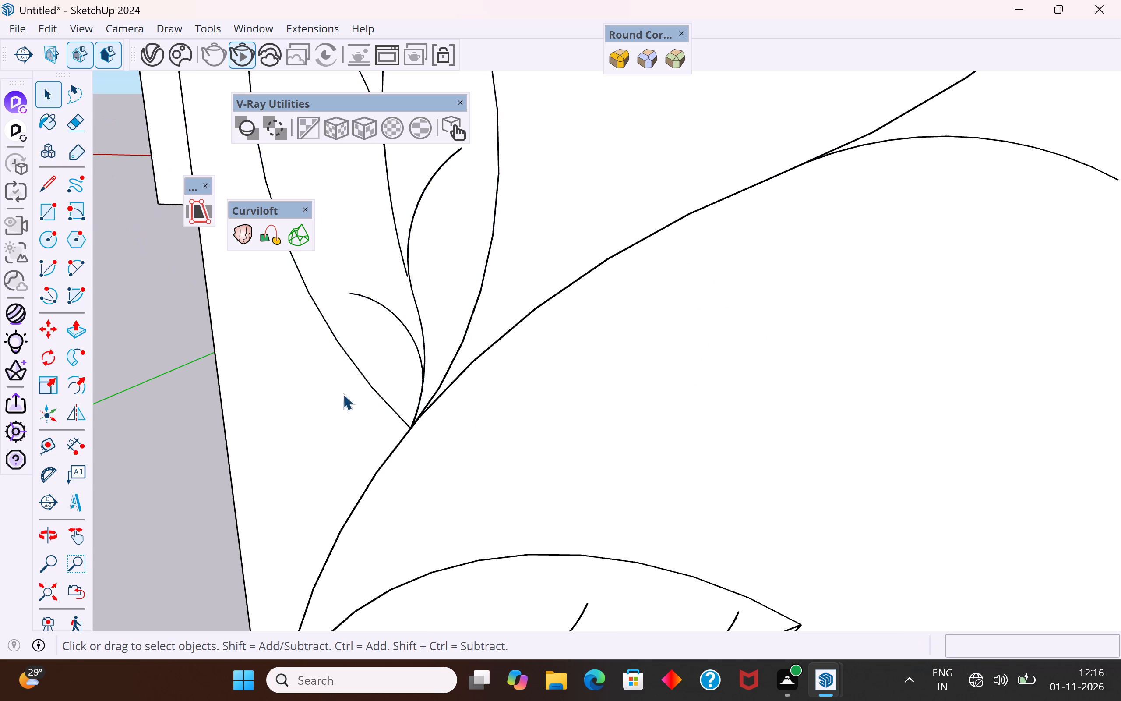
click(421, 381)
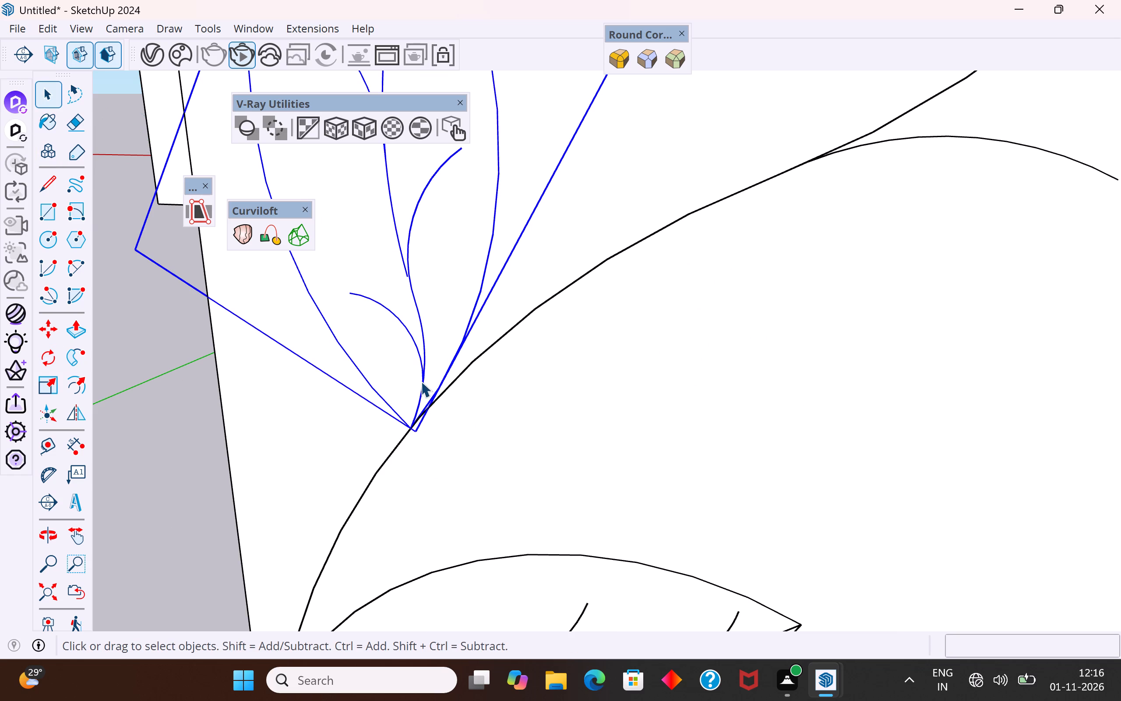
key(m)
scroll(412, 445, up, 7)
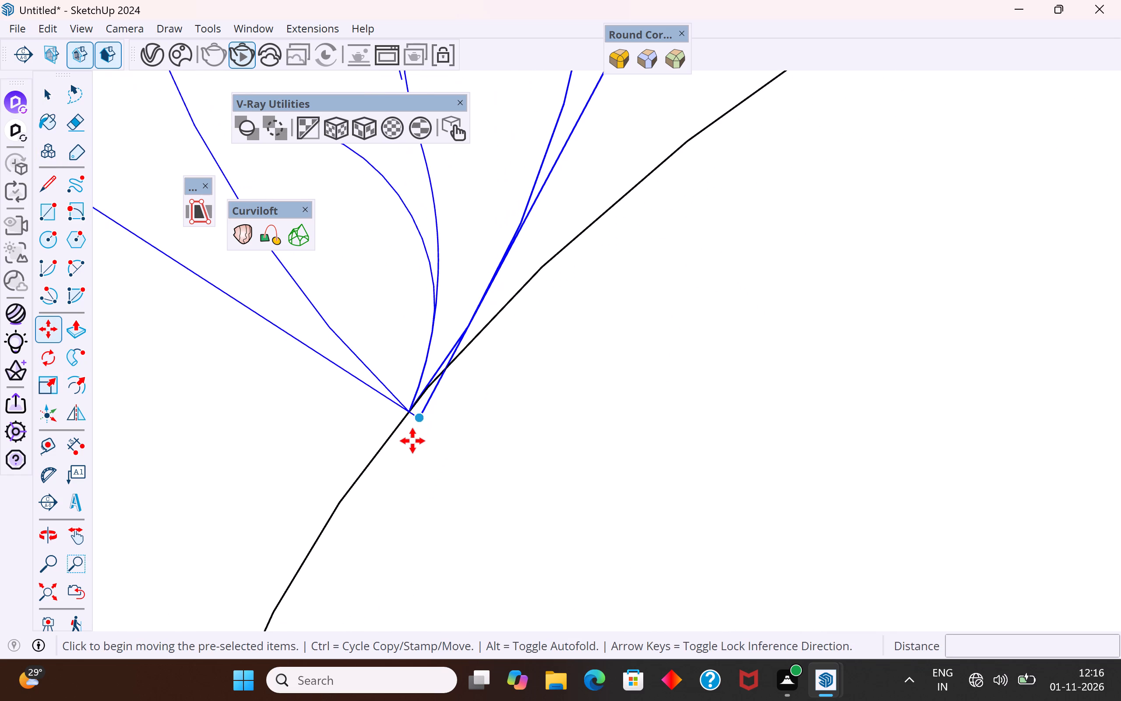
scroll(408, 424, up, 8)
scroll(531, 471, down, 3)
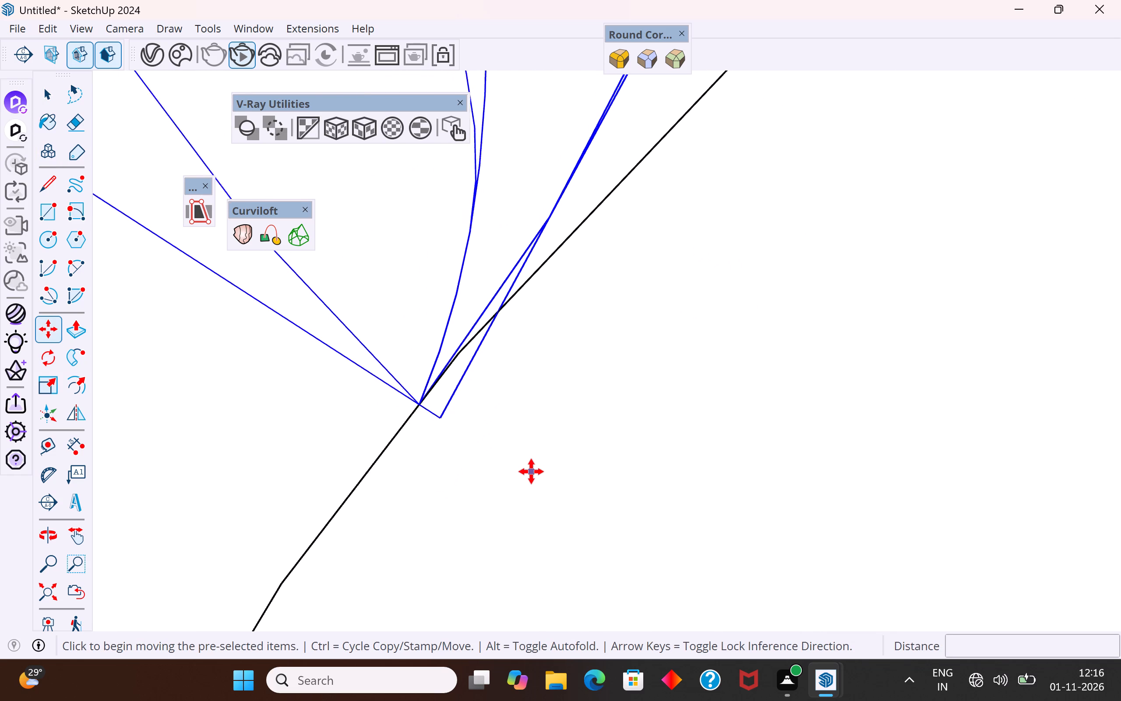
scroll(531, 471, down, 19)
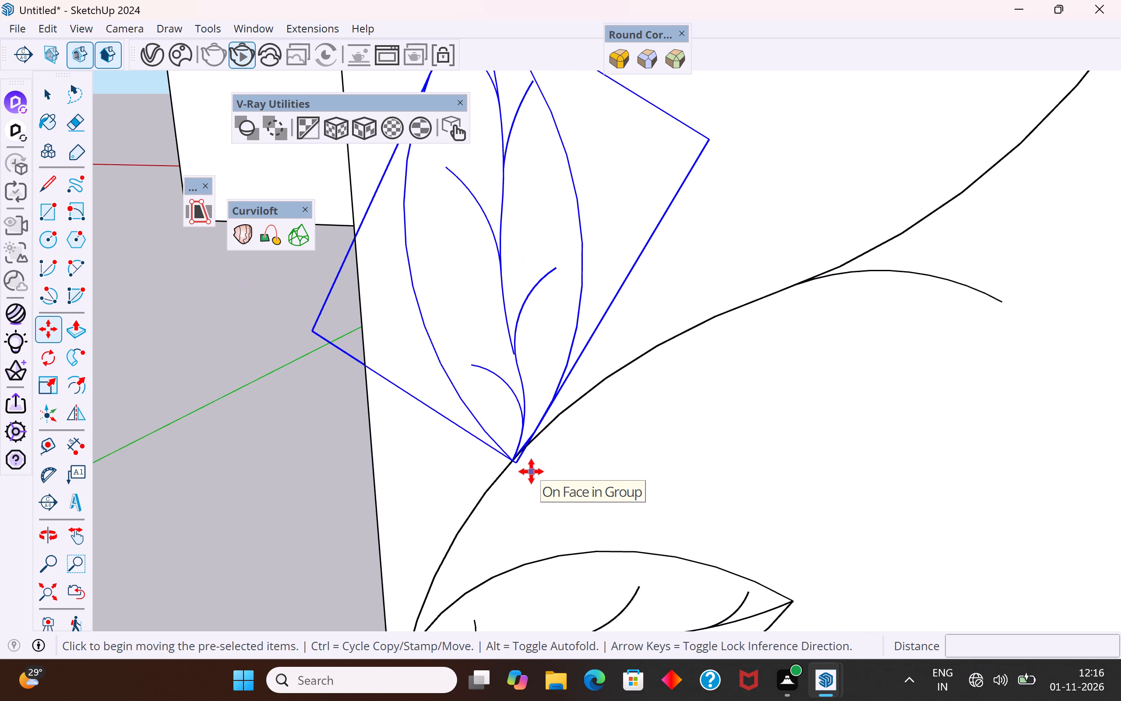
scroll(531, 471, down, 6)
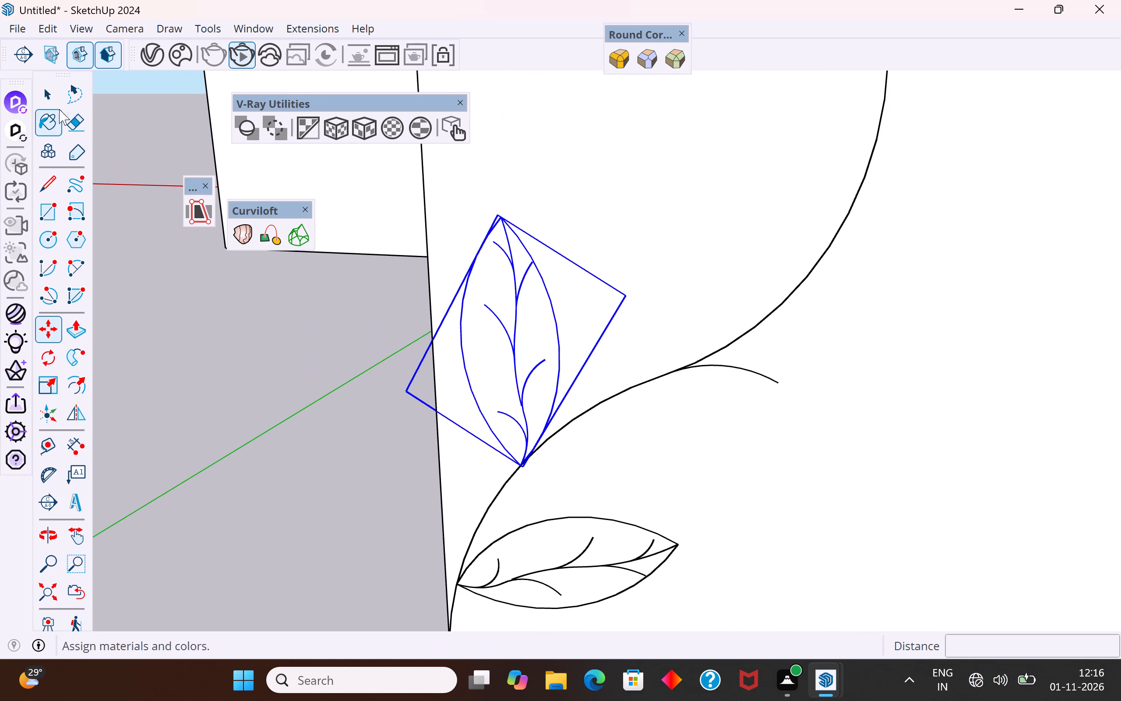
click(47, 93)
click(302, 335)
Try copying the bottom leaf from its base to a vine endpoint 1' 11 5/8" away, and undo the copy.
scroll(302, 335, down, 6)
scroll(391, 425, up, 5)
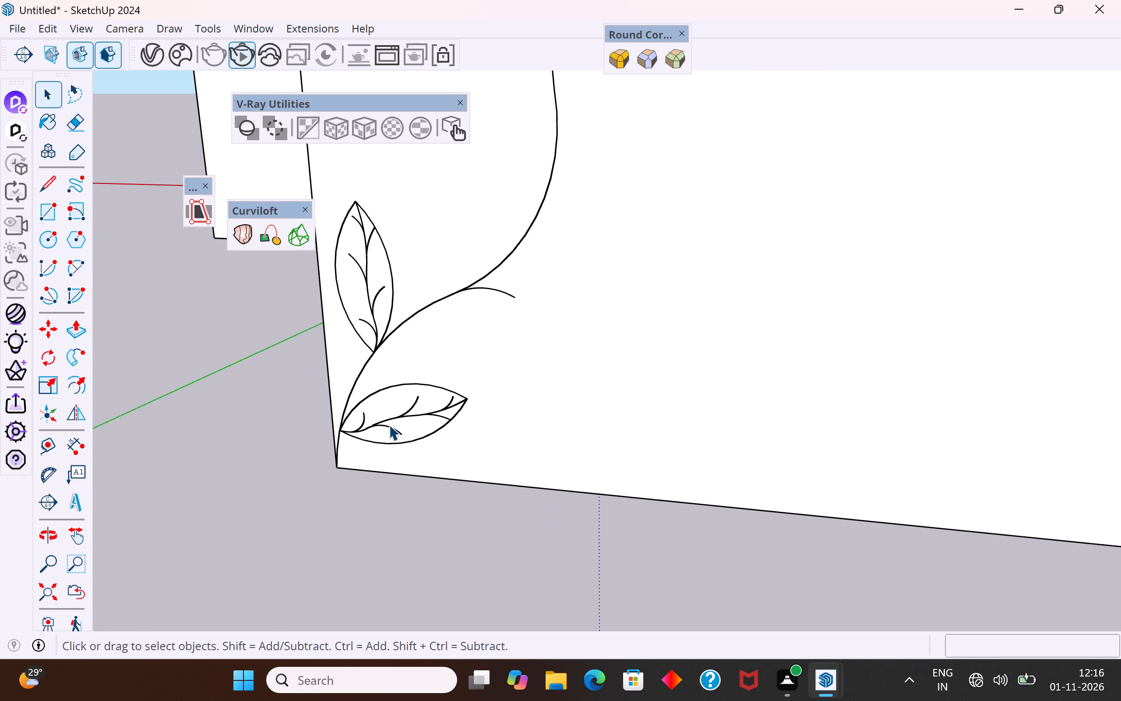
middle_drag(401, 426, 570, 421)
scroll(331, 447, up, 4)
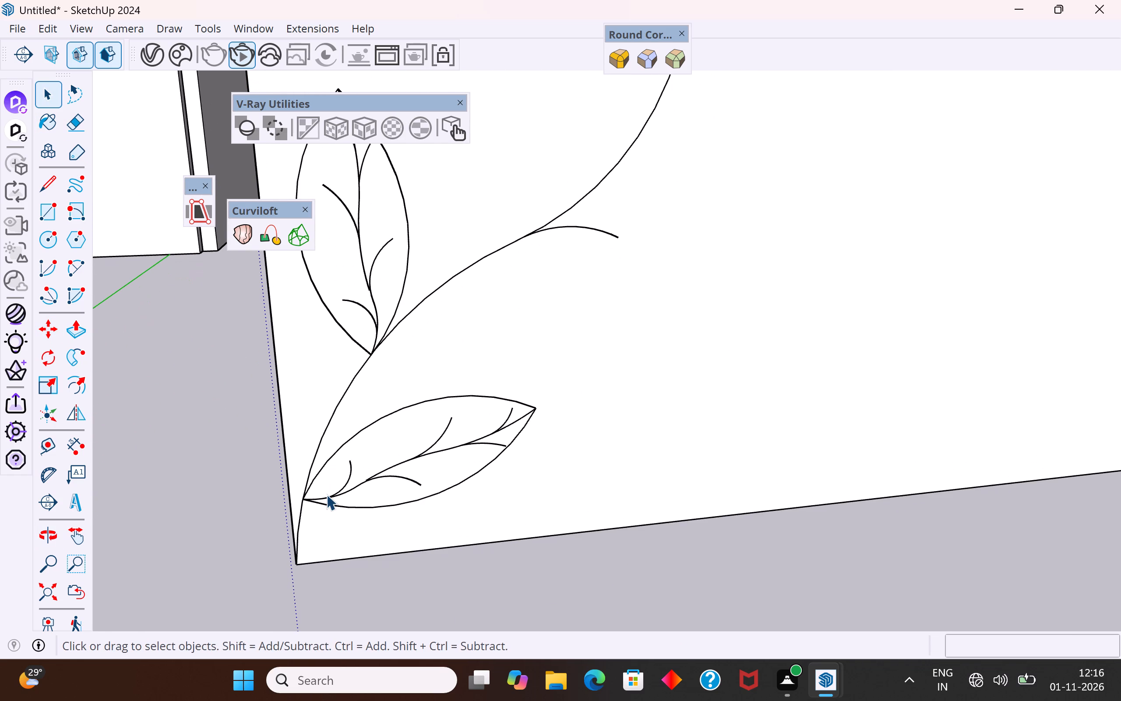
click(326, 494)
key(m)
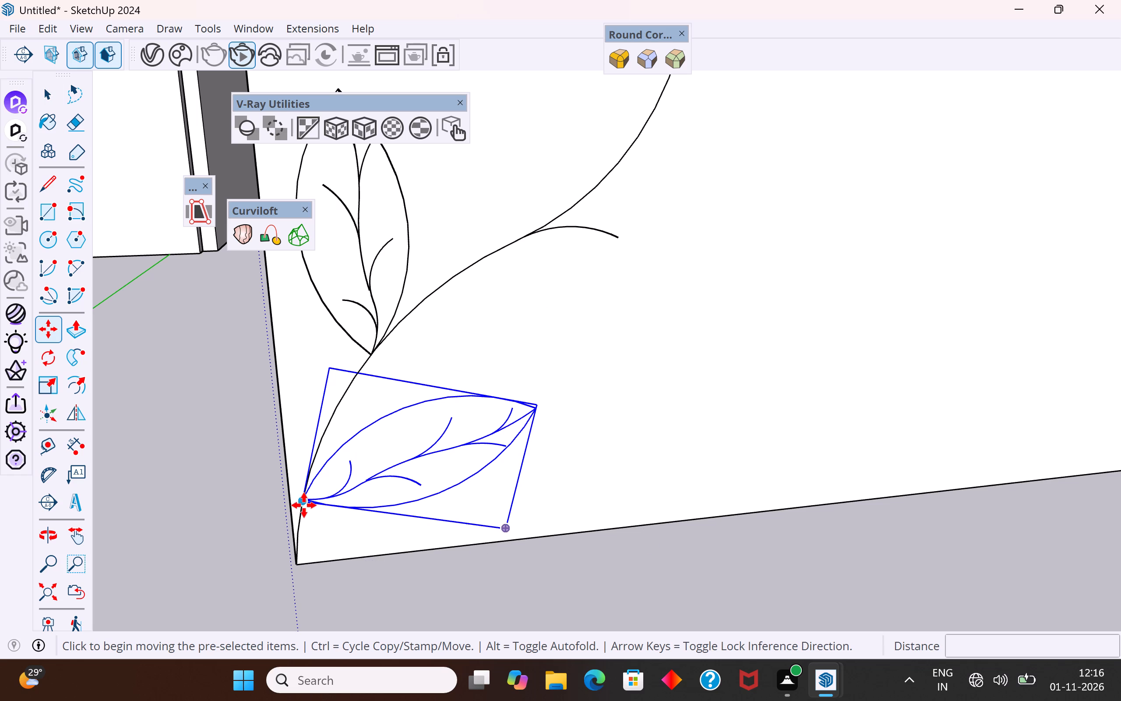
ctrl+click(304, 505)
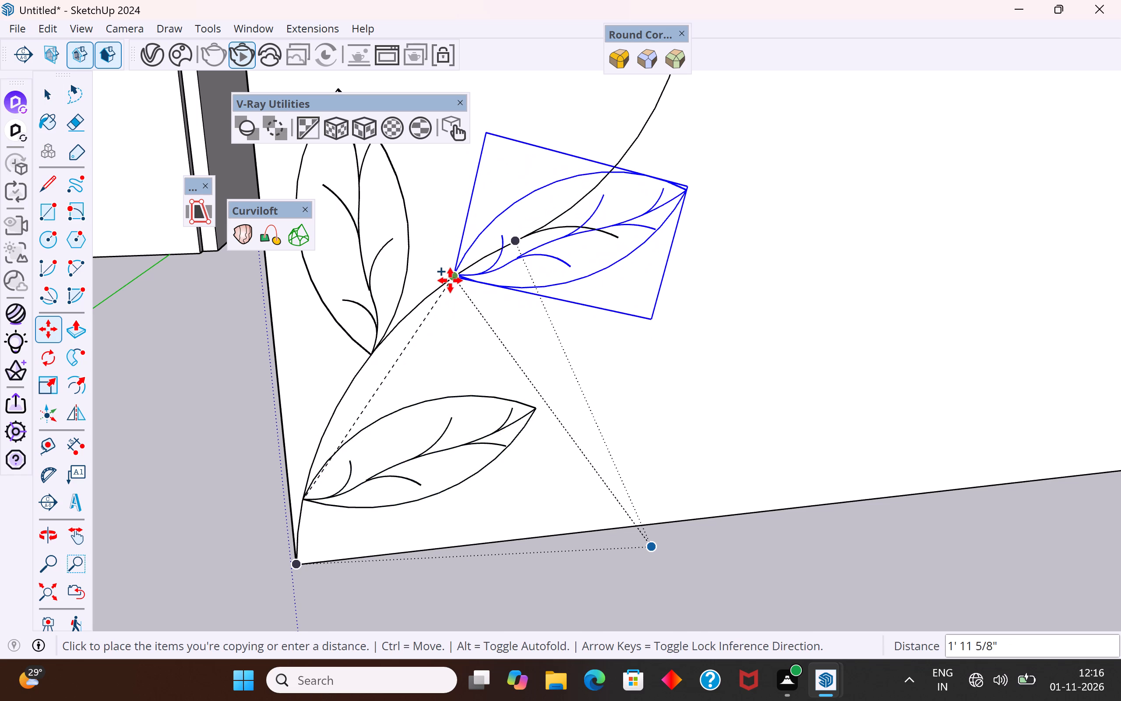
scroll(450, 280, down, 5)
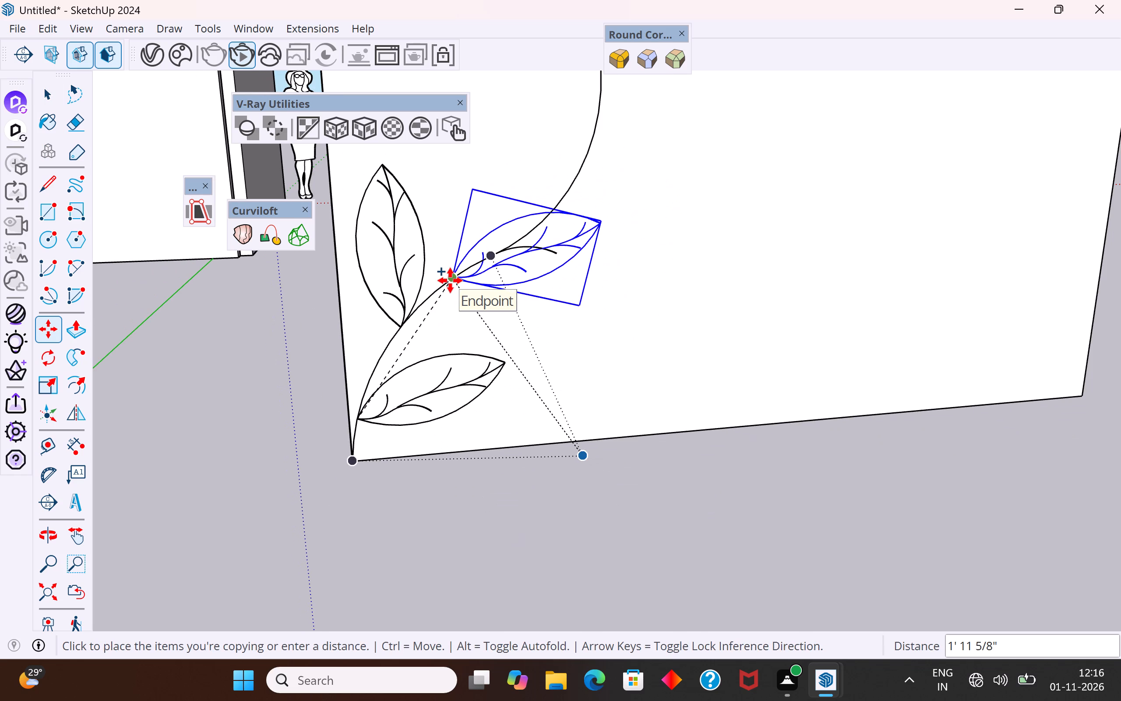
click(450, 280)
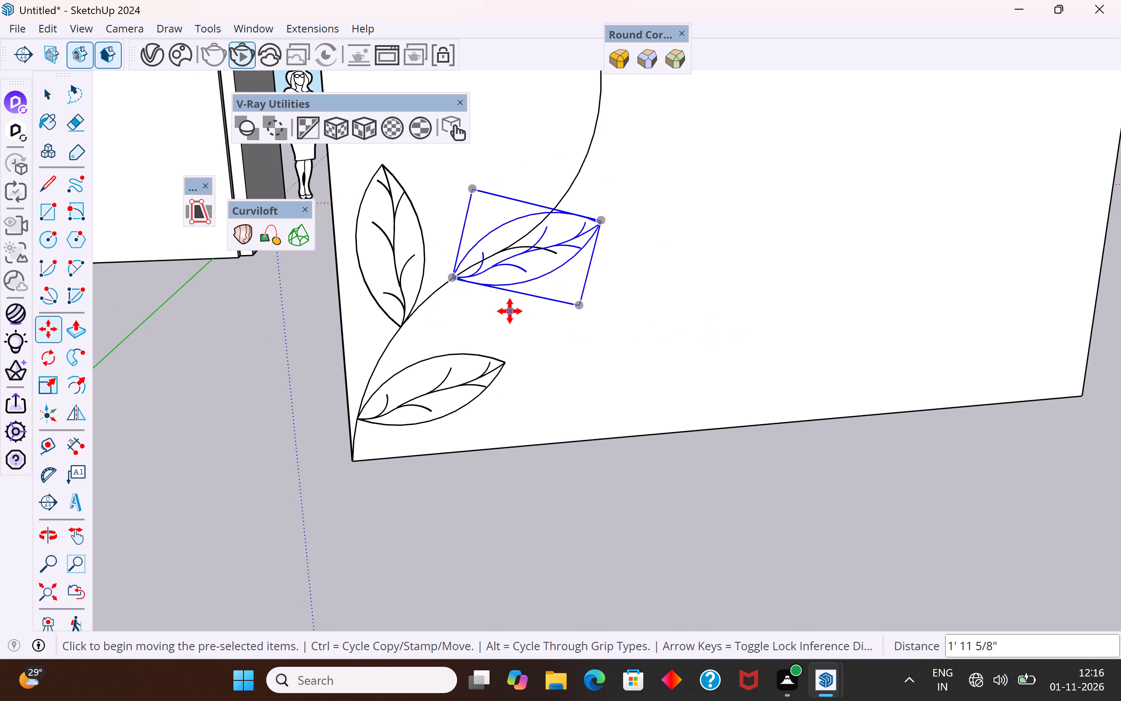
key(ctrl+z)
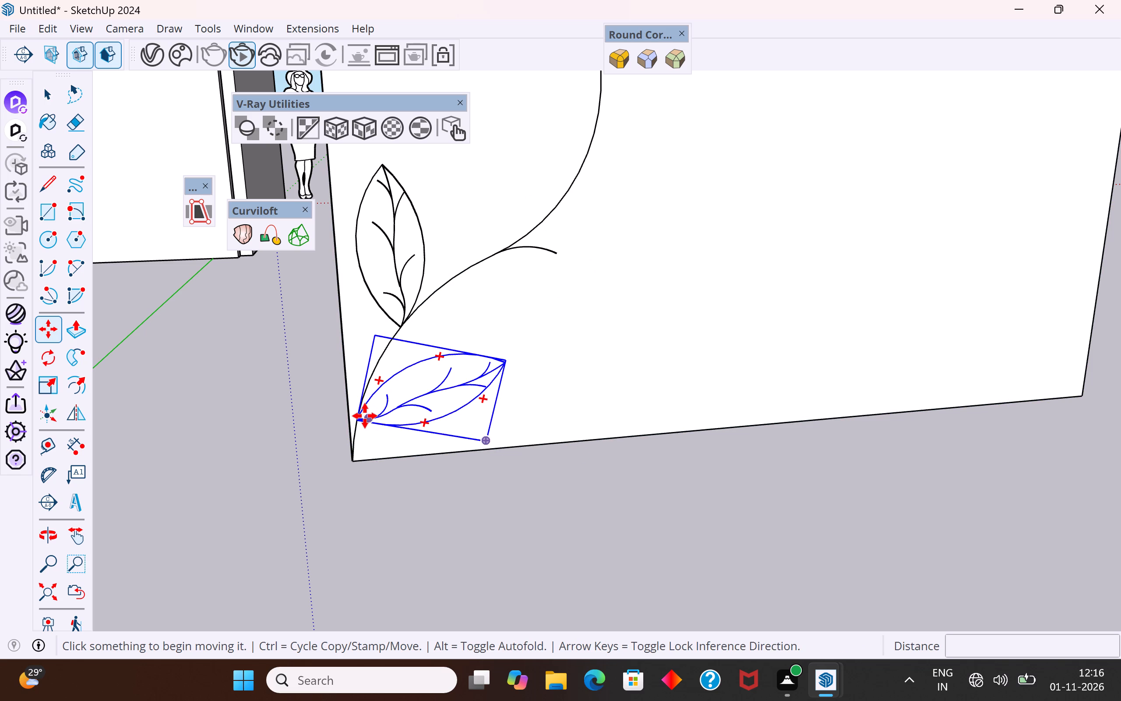
Copy the bottom leaf about 2' 5 13/16" up the vine, with its base near the first short offshoot's junction.
click(365, 416)
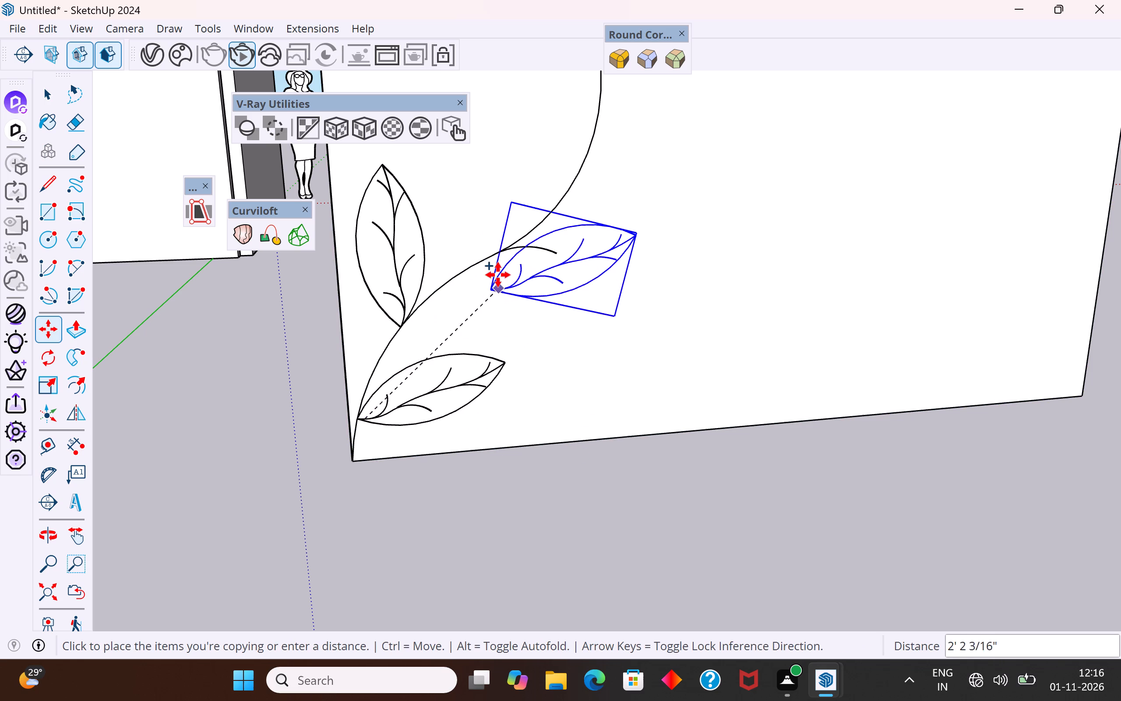
click(502, 254)
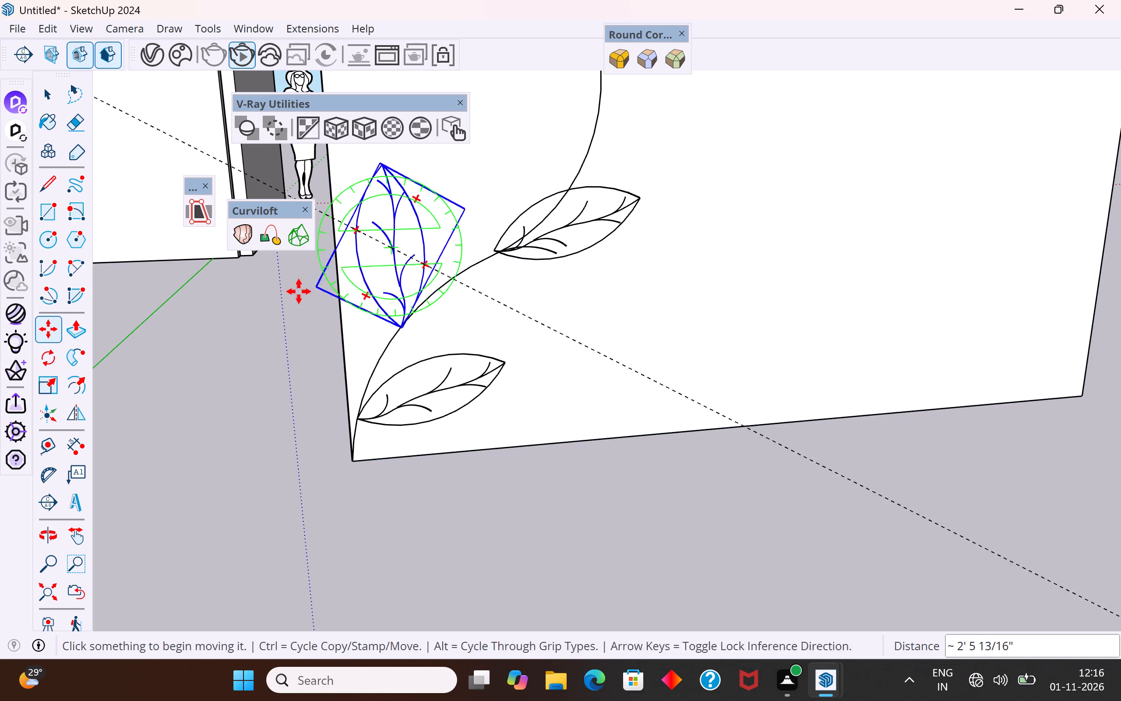
click(55, 352)
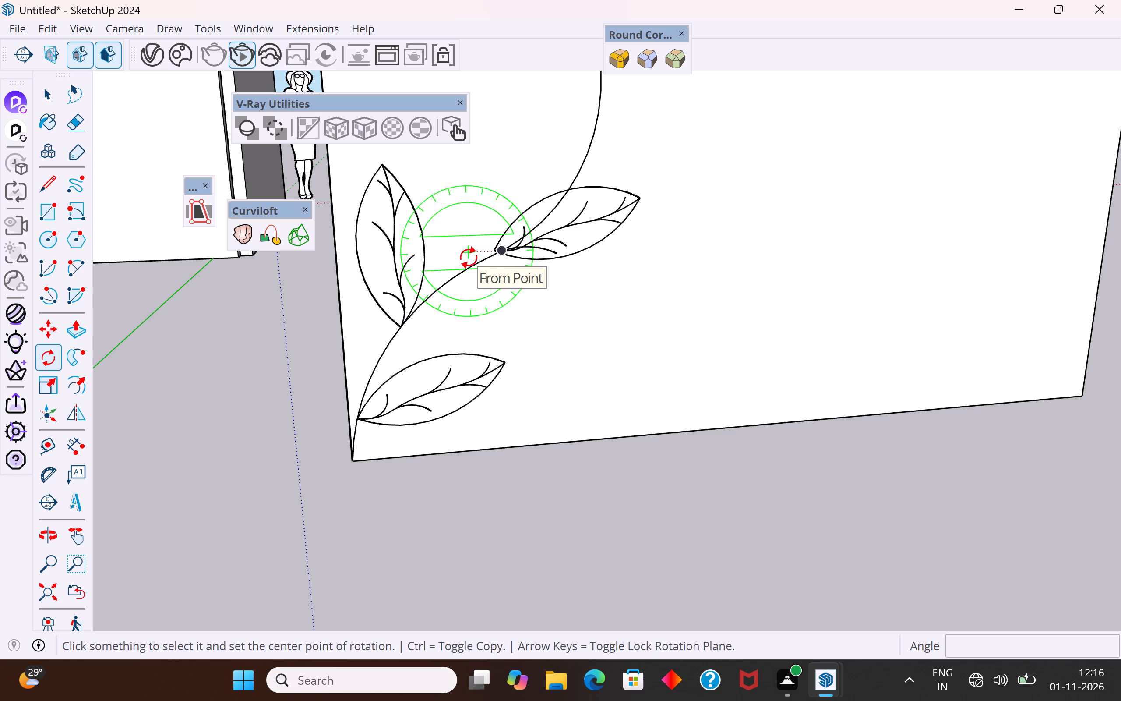
click(48, 85)
click(218, 339)
Move the new leaf copy from its base point about 1/2" onto the vine where the short offshoot branches off.
scroll(619, 220, up, 5)
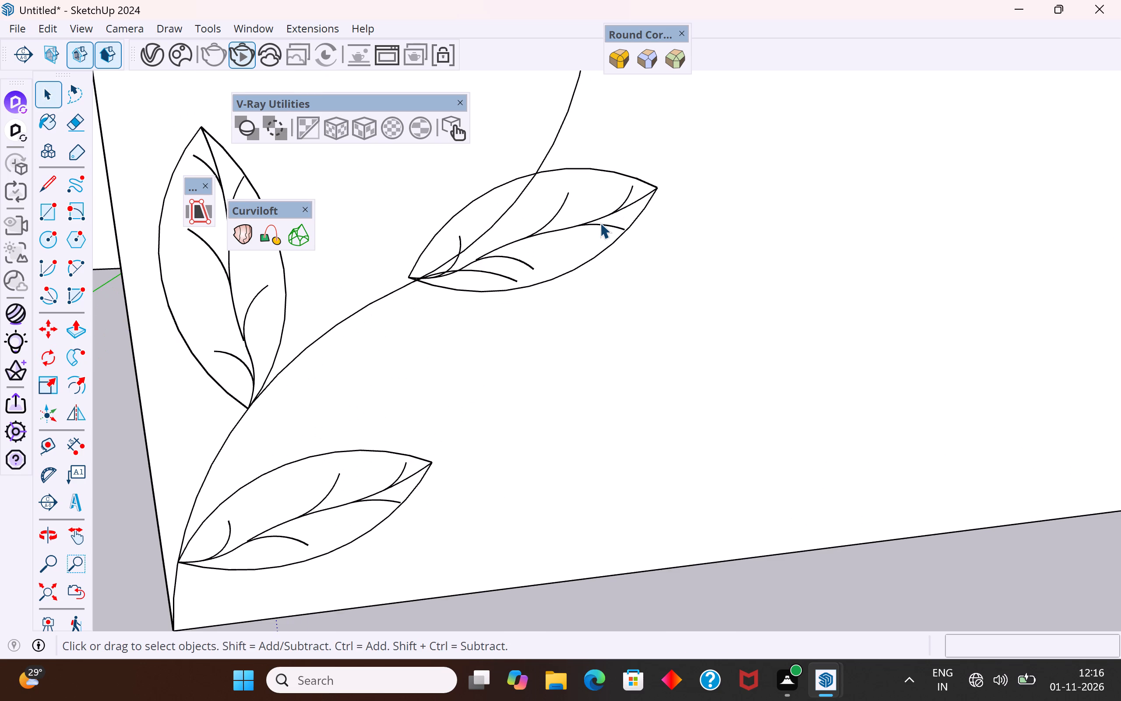
click(600, 223)
key(m)
scroll(416, 295, up, 5)
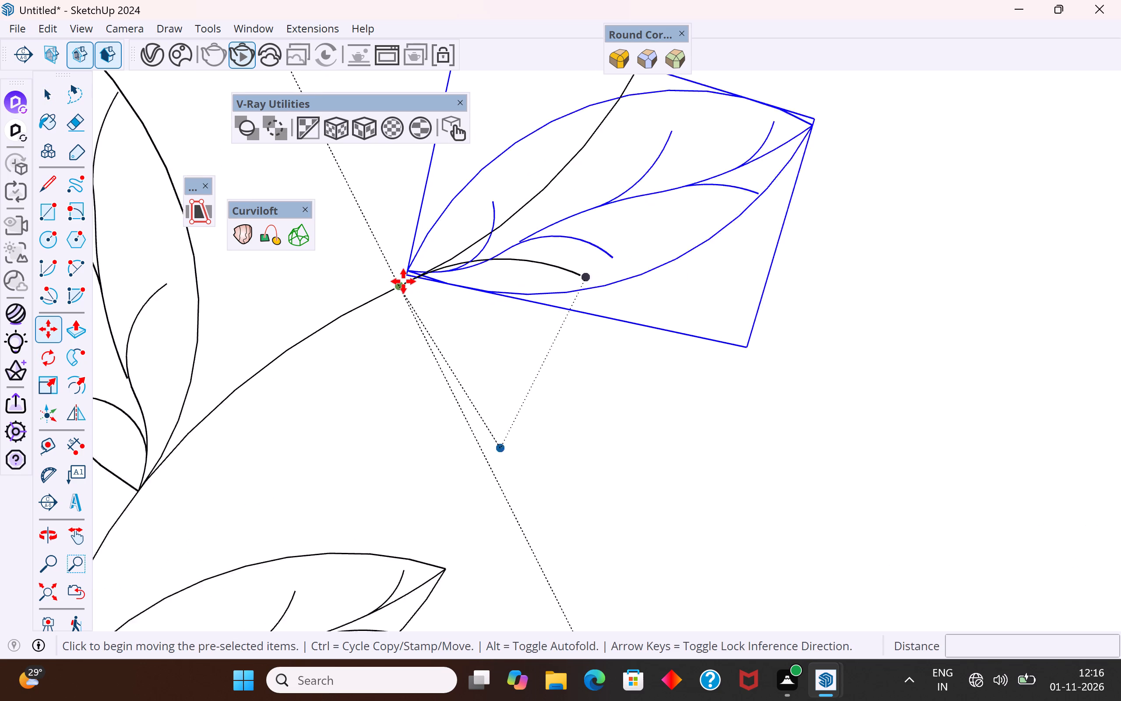
scroll(403, 281, up, 10)
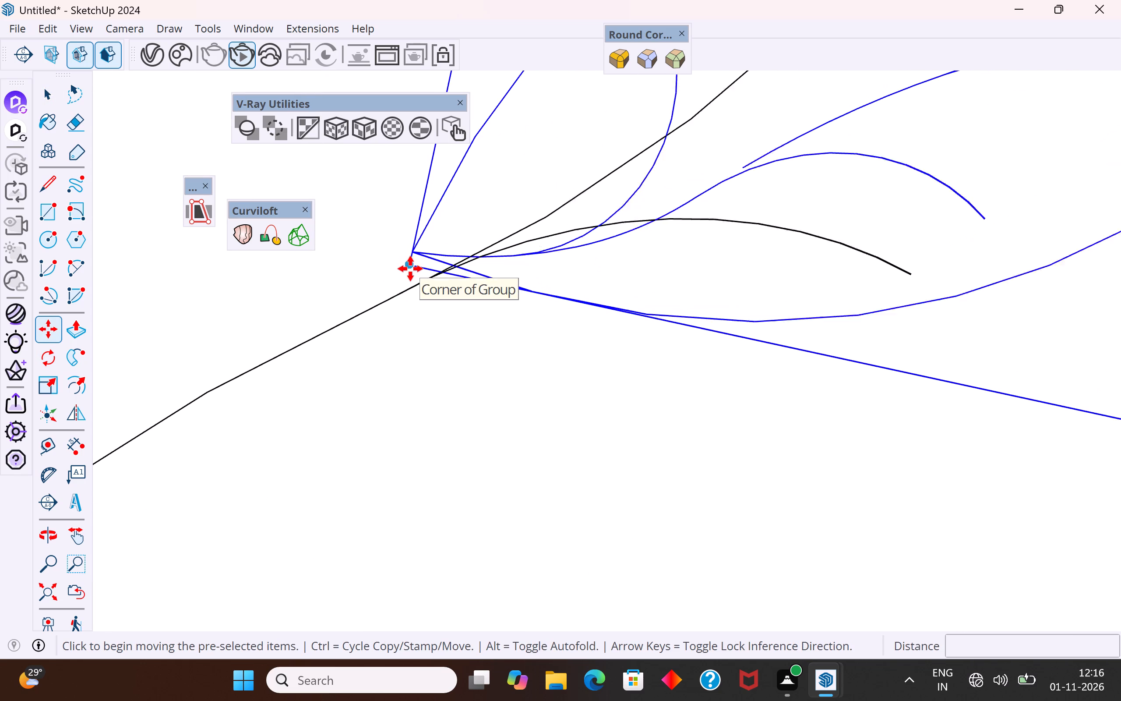
scroll(410, 269, up, 2)
click(412, 256)
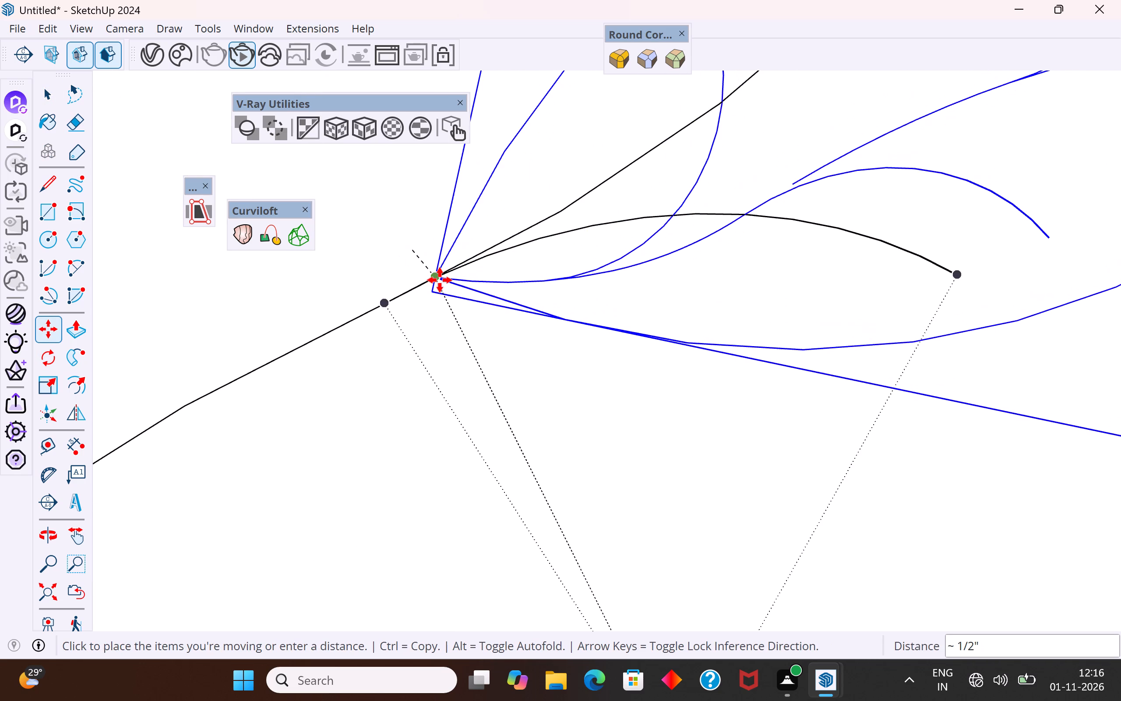
click(440, 280)
click(58, 103)
Delete the short offshoot curve that overlaps the new leaf copy on the vine.
scroll(539, 458, down, 5)
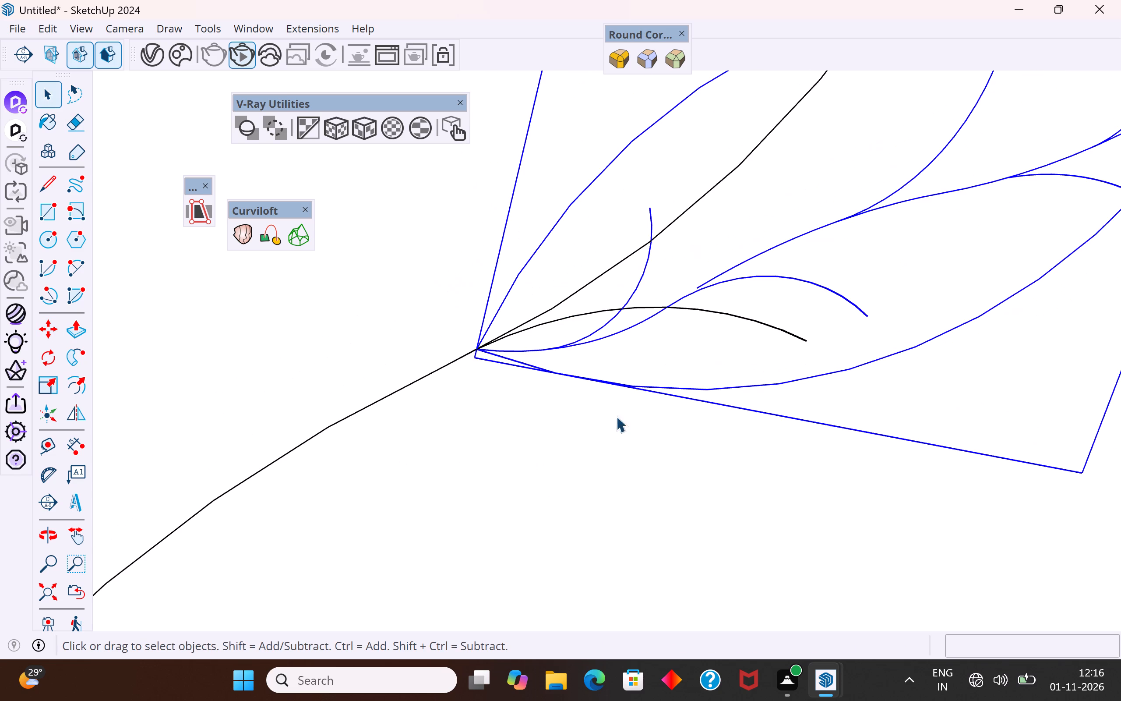
click(755, 321)
click(755, 321)
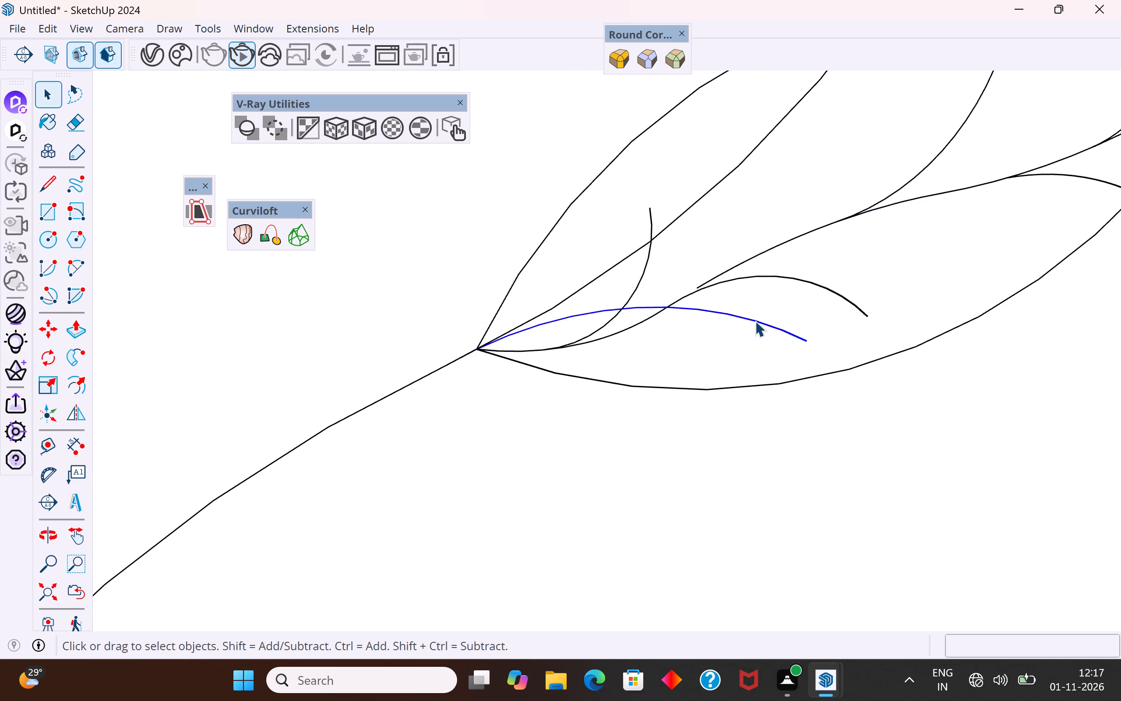
key(Delete)
scroll(645, 460, down, 18)
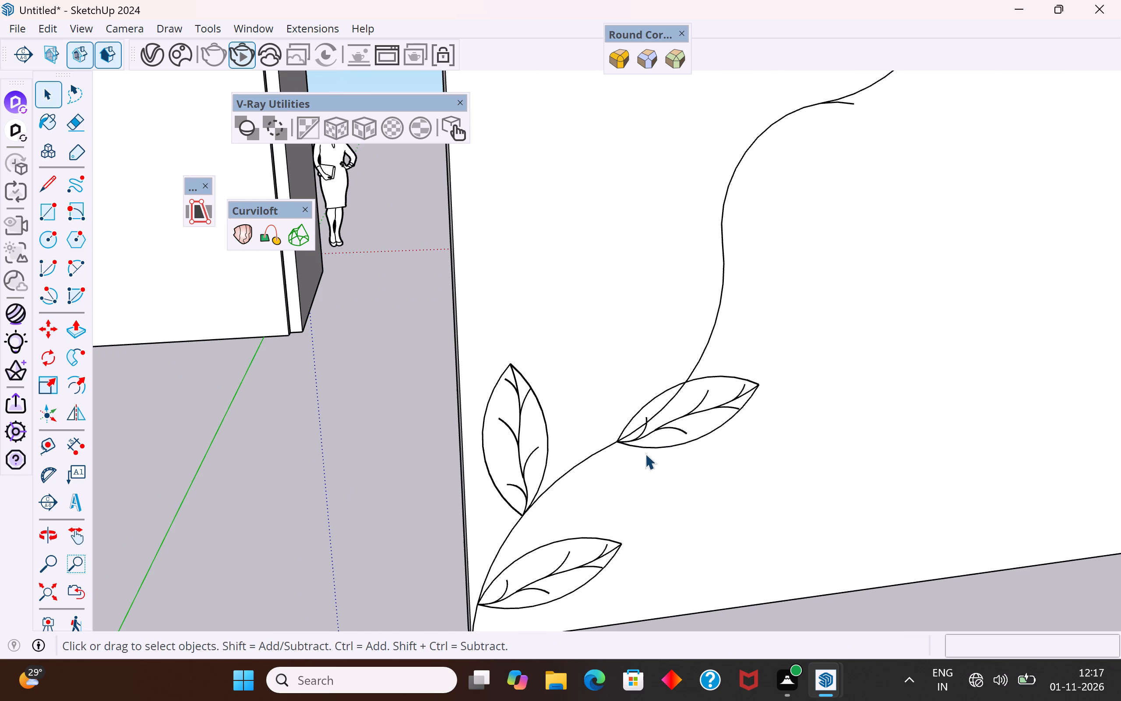
Rotate the leaf at the first offshoot junction about 33° clockwise around its base, so its tip swings down.
click(660, 445)
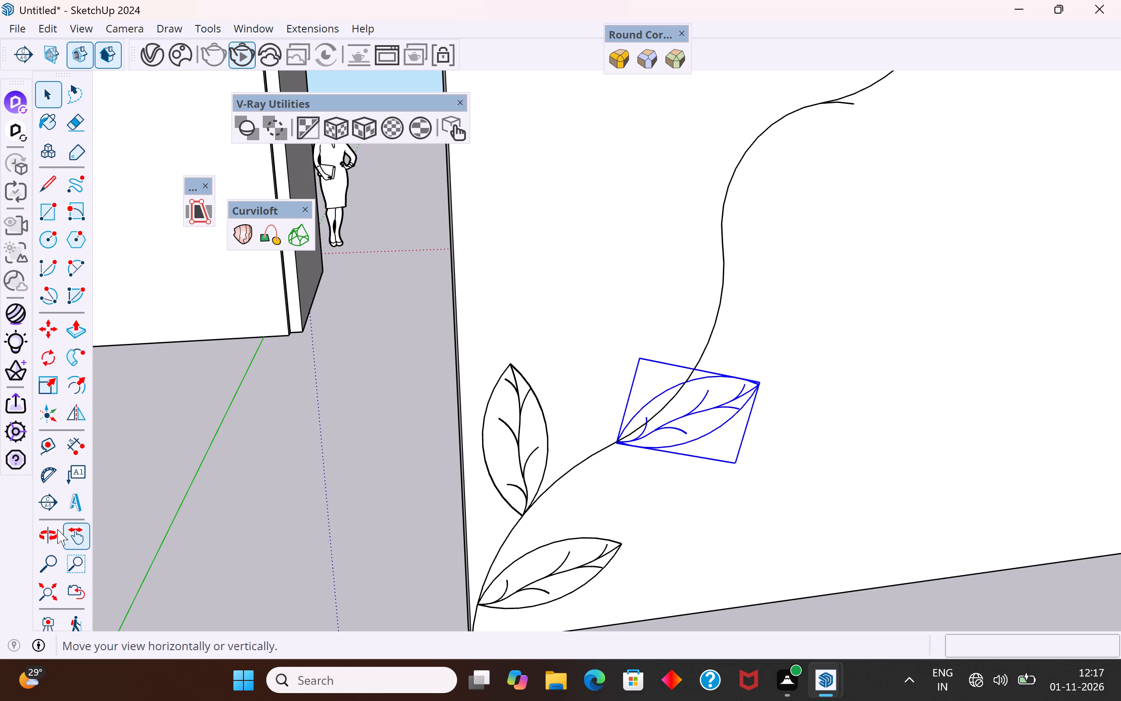
click(47, 365)
scroll(694, 460, up, 5)
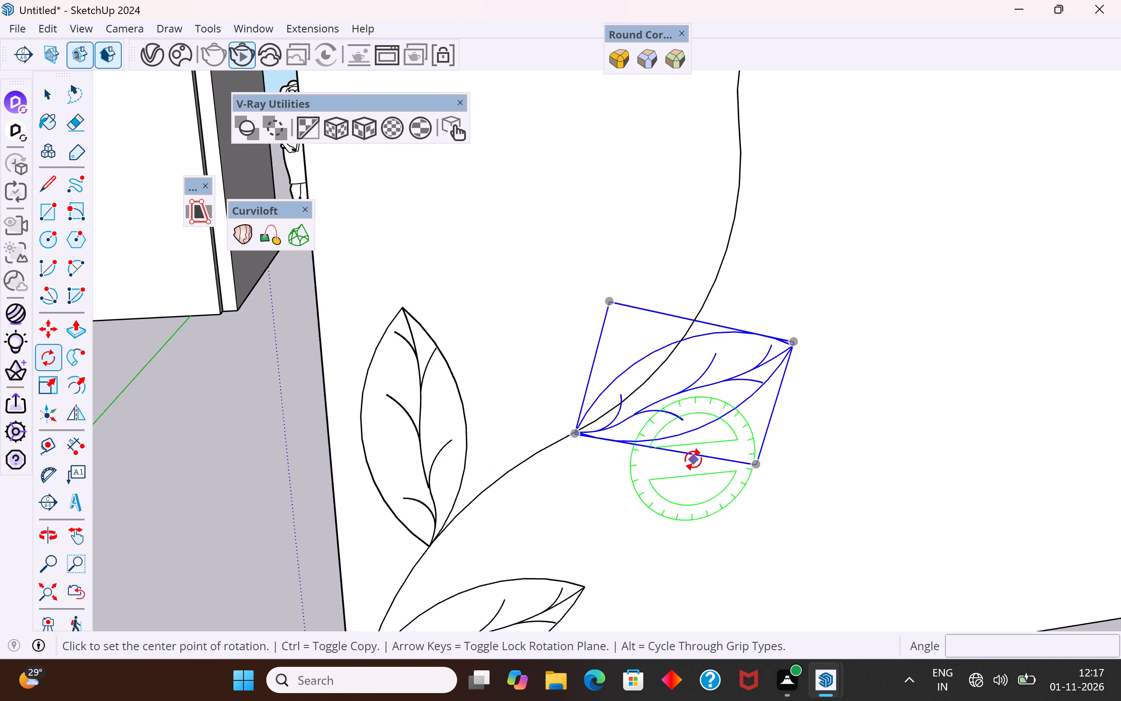
click(560, 431)
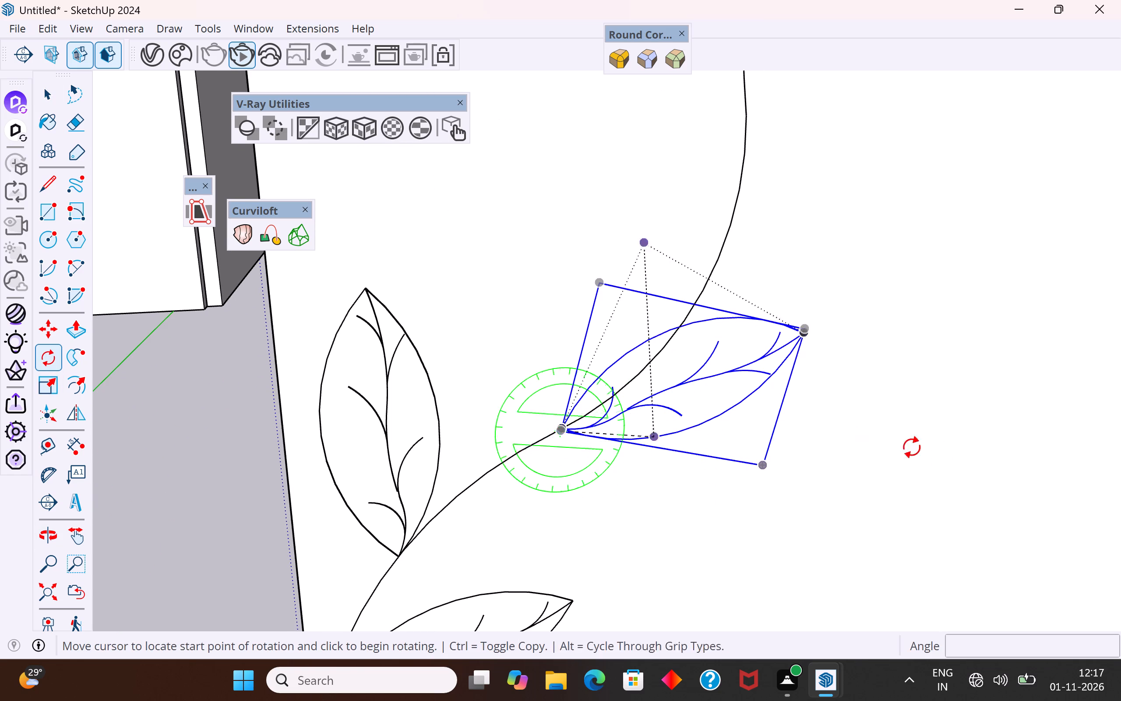
click(924, 286)
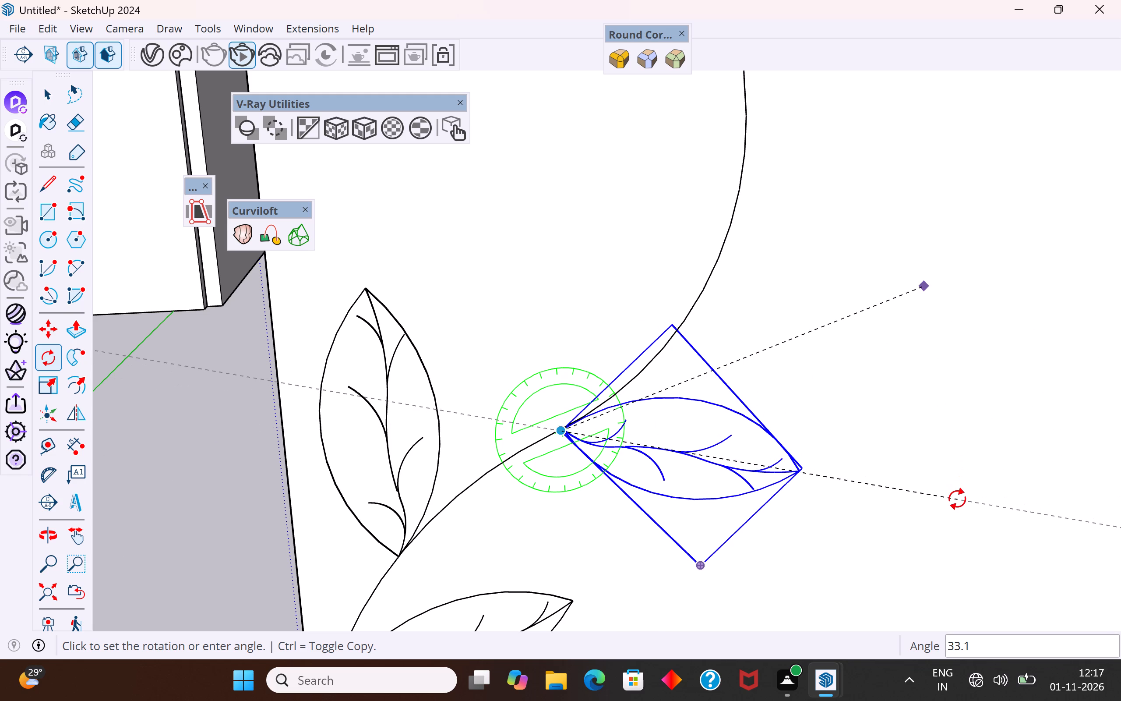
click(957, 499)
Rotate the same leaf 15° counterclockwise around its base on the vine, raising its tip slightly.
middle_drag(567, 459, 560, 414)
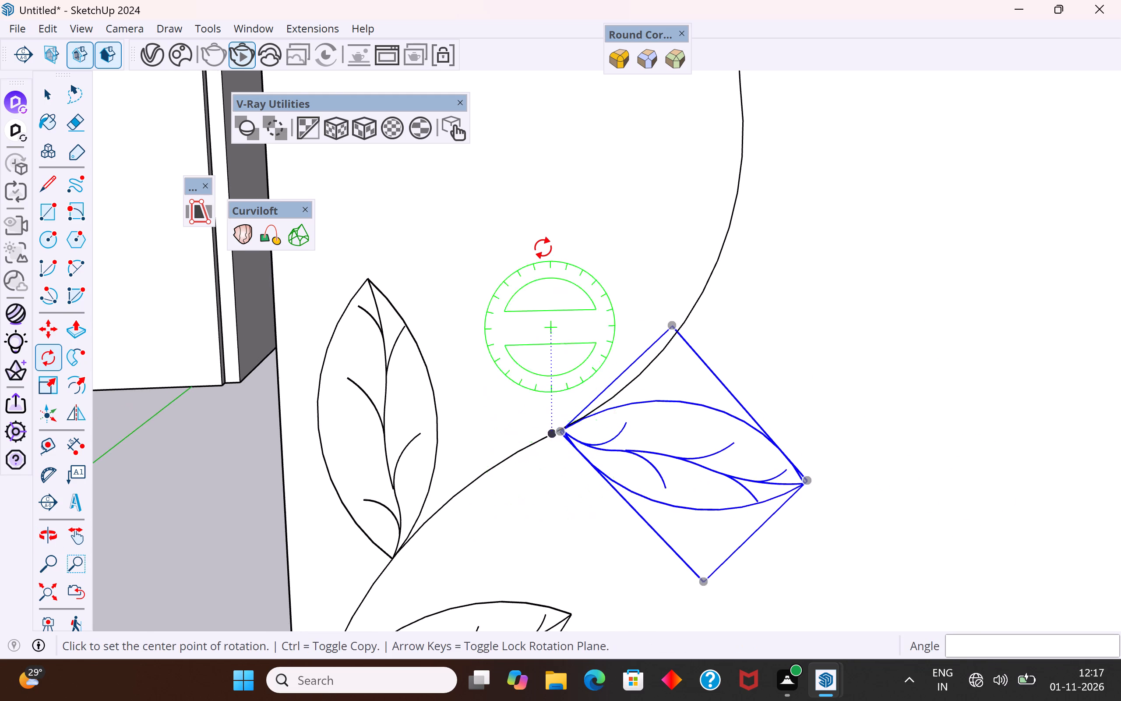
scroll(543, 249, down, 10)
scroll(536, 382, up, 4)
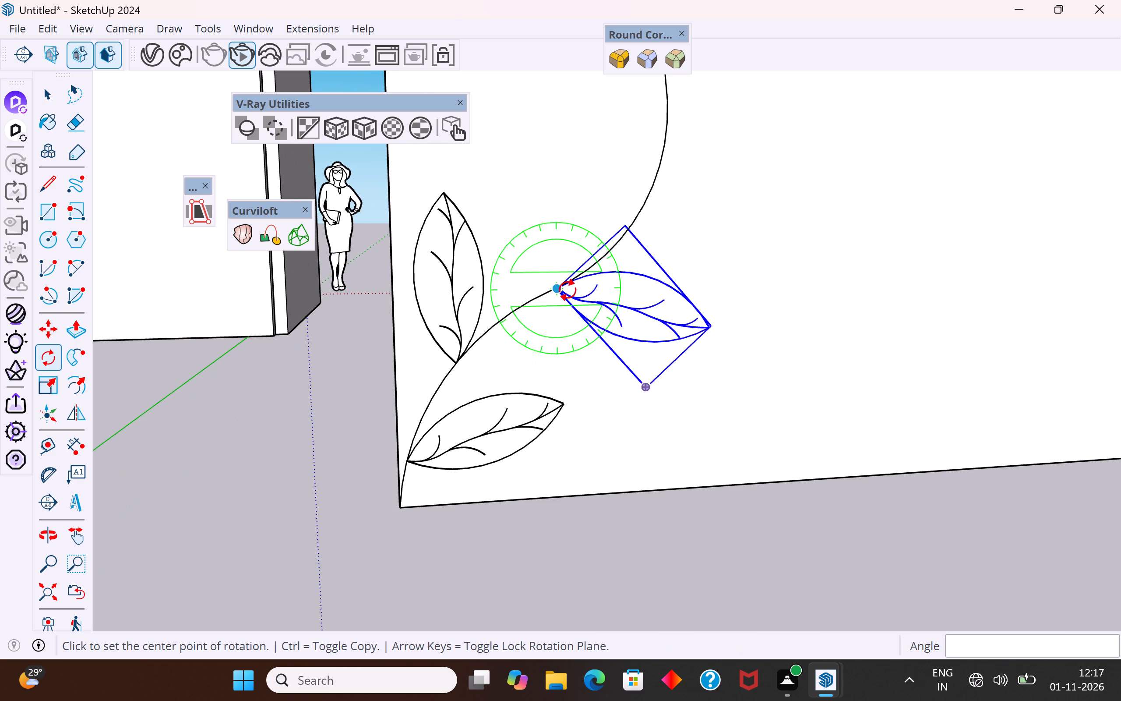
click(561, 288)
click(788, 354)
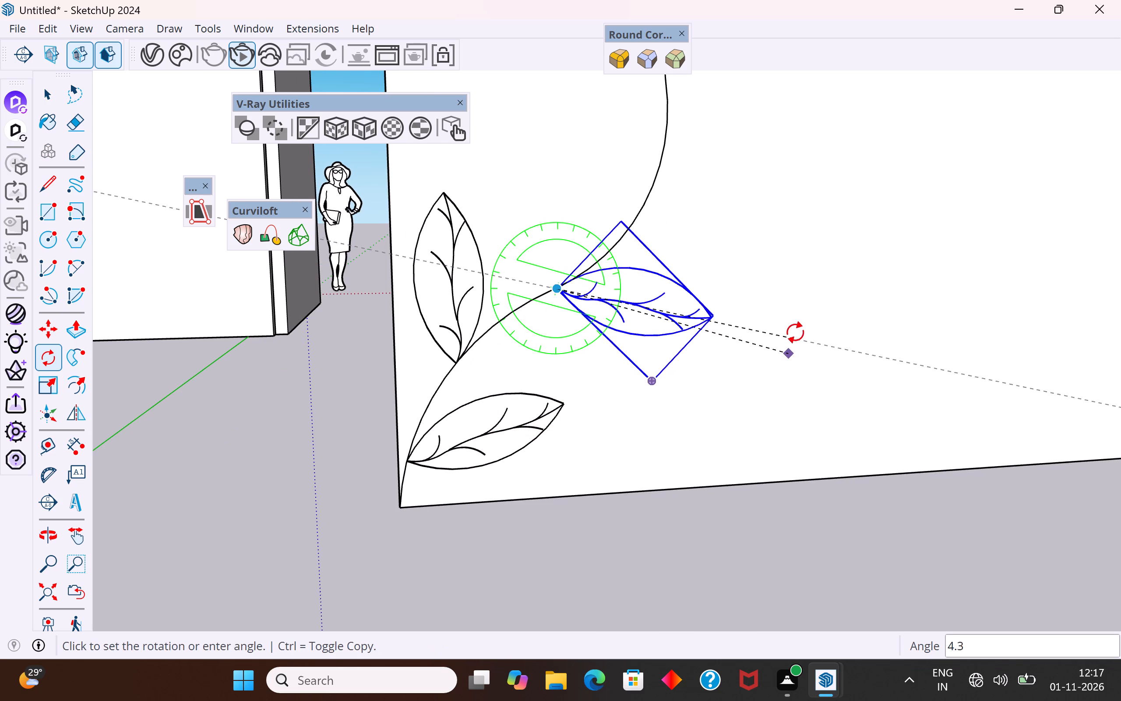
click(805, 287)
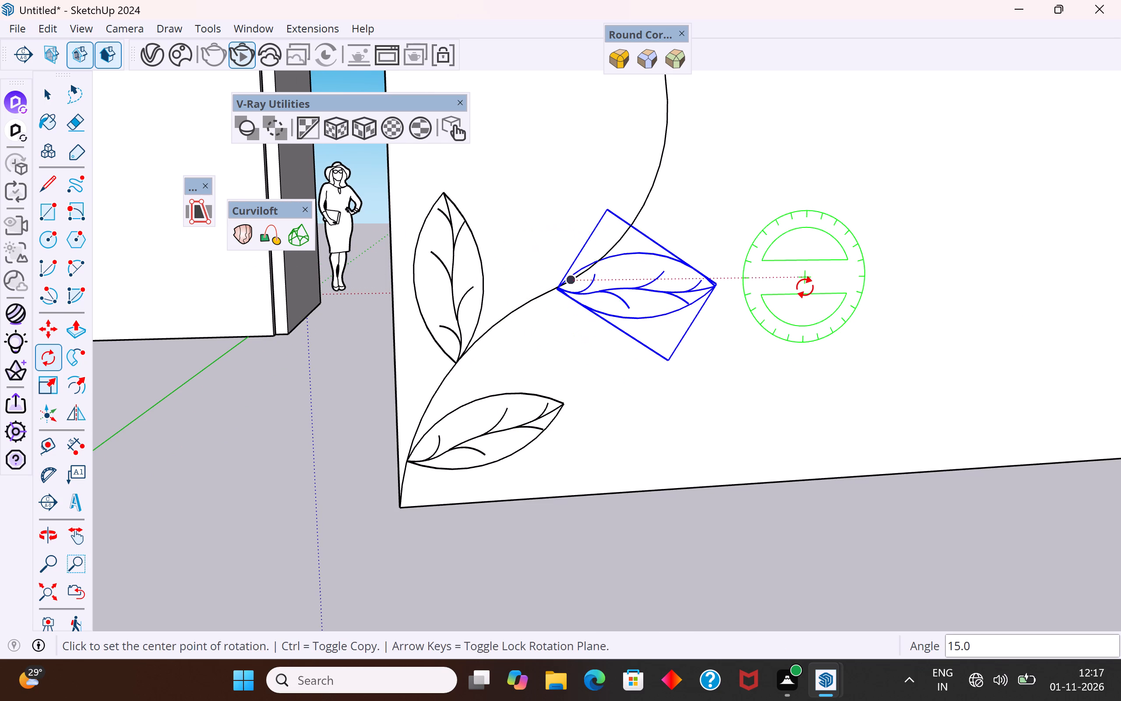
click(51, 89)
click(253, 399)
Rotate the upper leaf 15° clockwise around its base, swinging it away from the vine curve.
scroll(557, 280, up, 4)
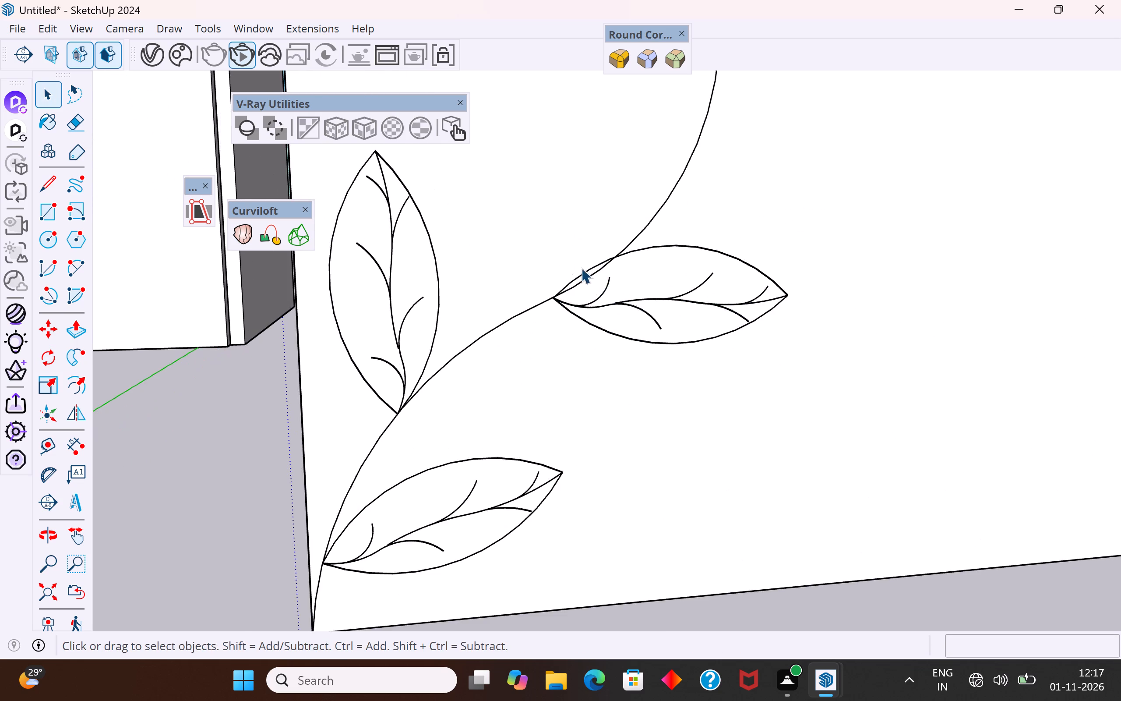
scroll(581, 268, up, 7)
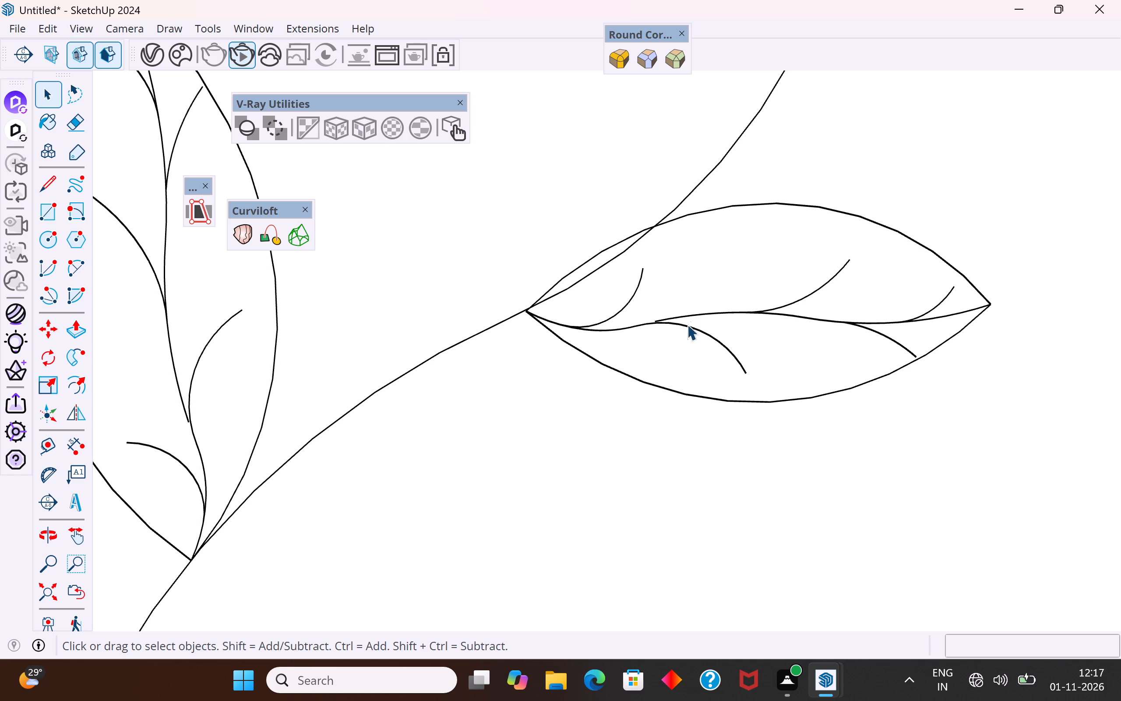
click(690, 328)
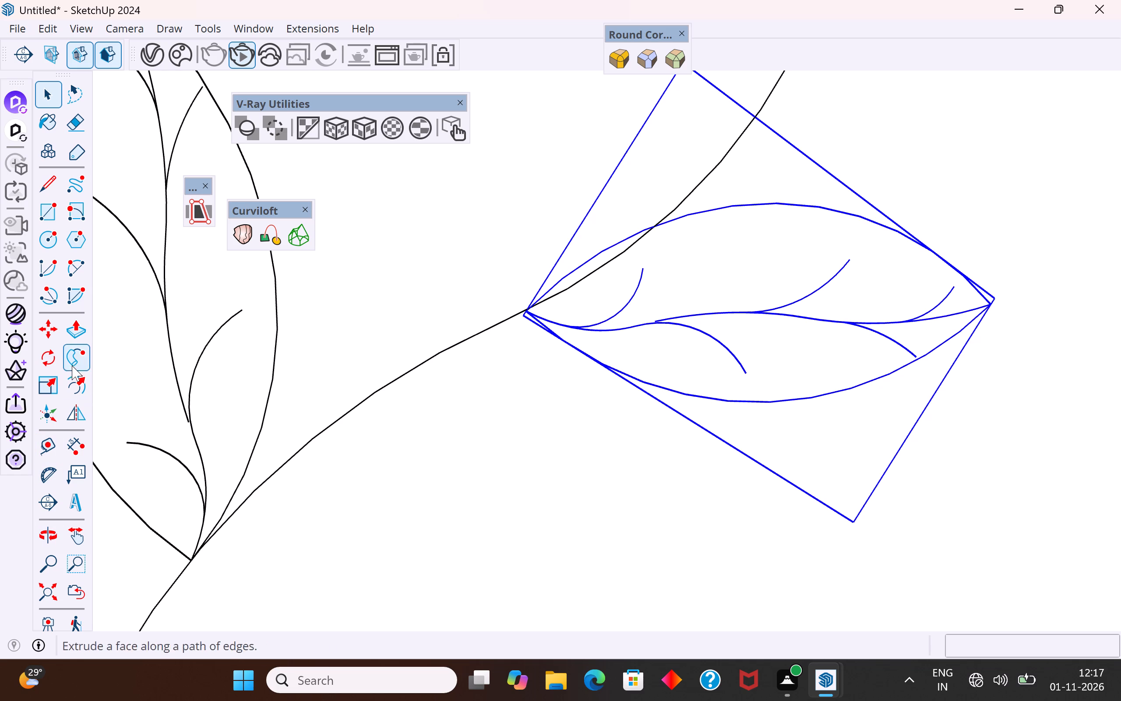
click(55, 355)
click(531, 314)
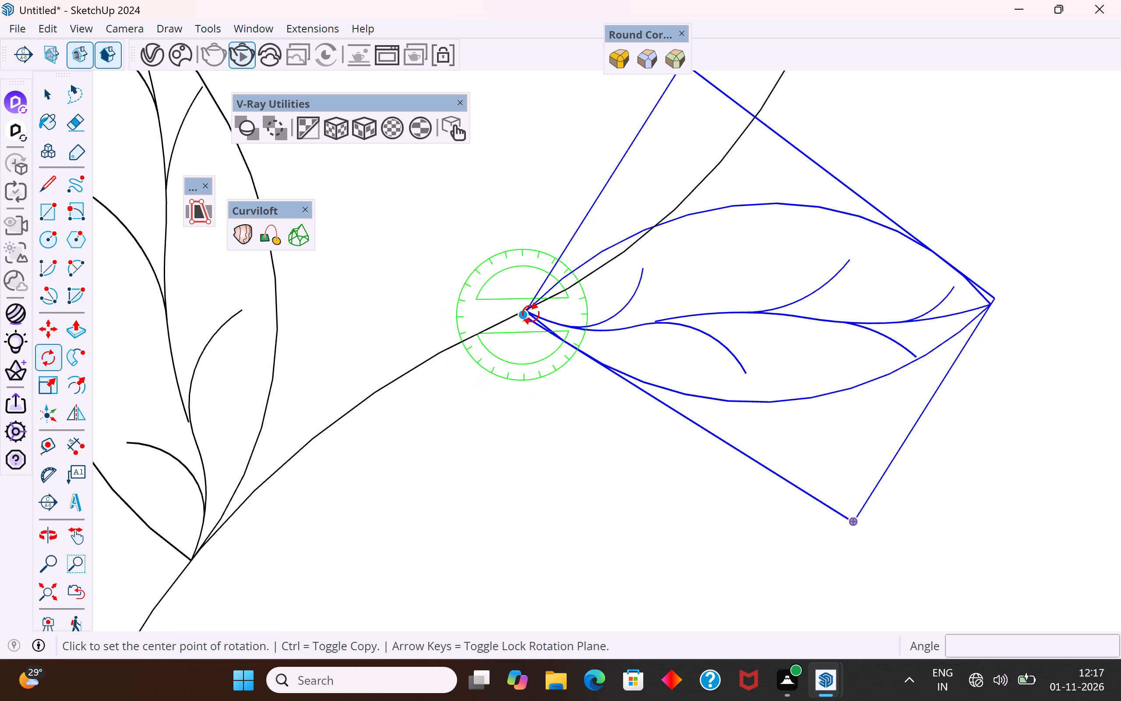
click(1006, 224)
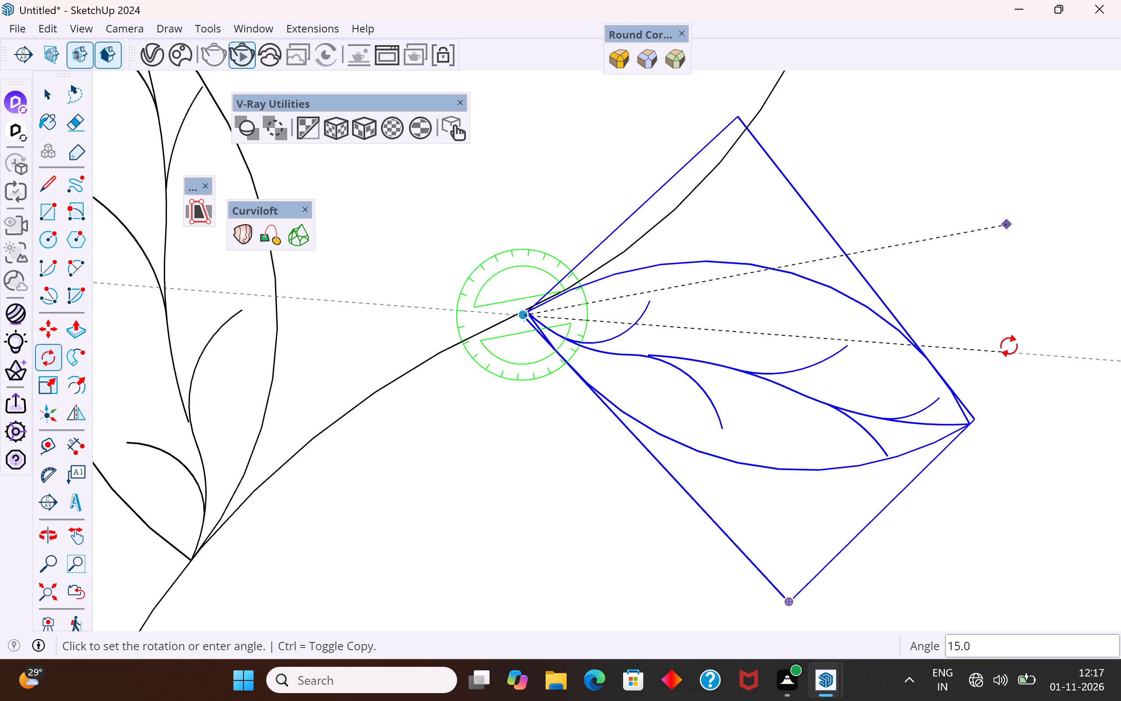
click(1009, 346)
click(46, 93)
click(478, 350)
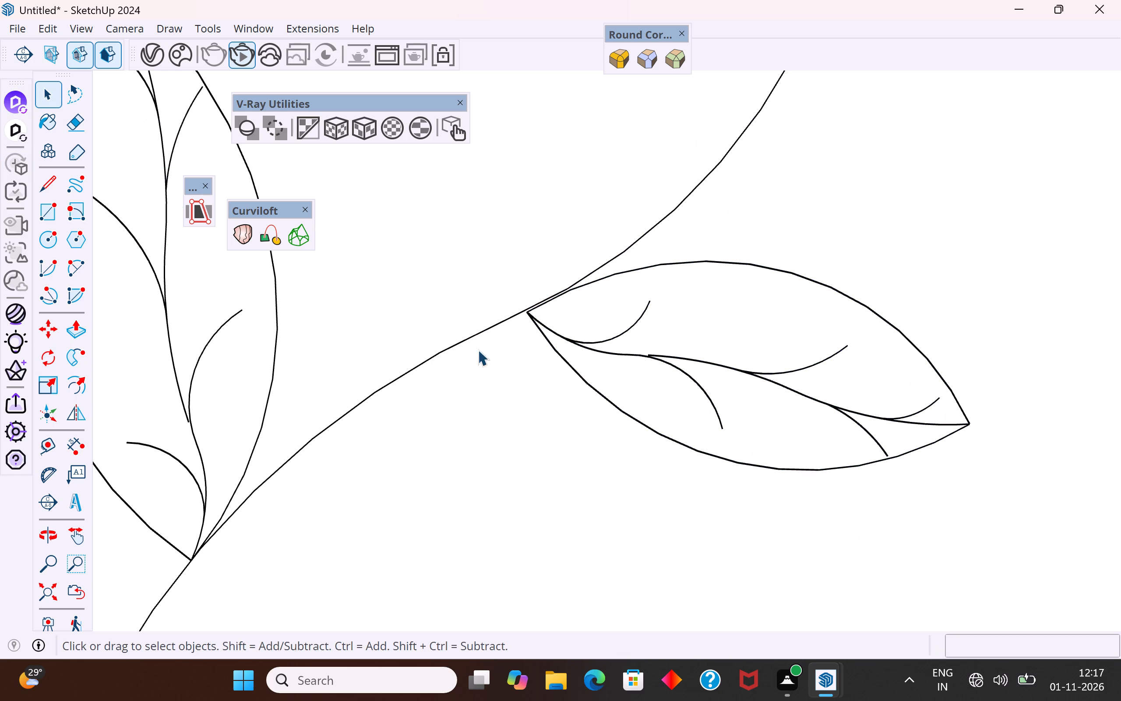
Move the rotated leaf about 1/8" from its base point onto the vine curve.
click(570, 343)
middle_drag(558, 368, 649, 402)
scroll(526, 332, up, 9)
key(m)
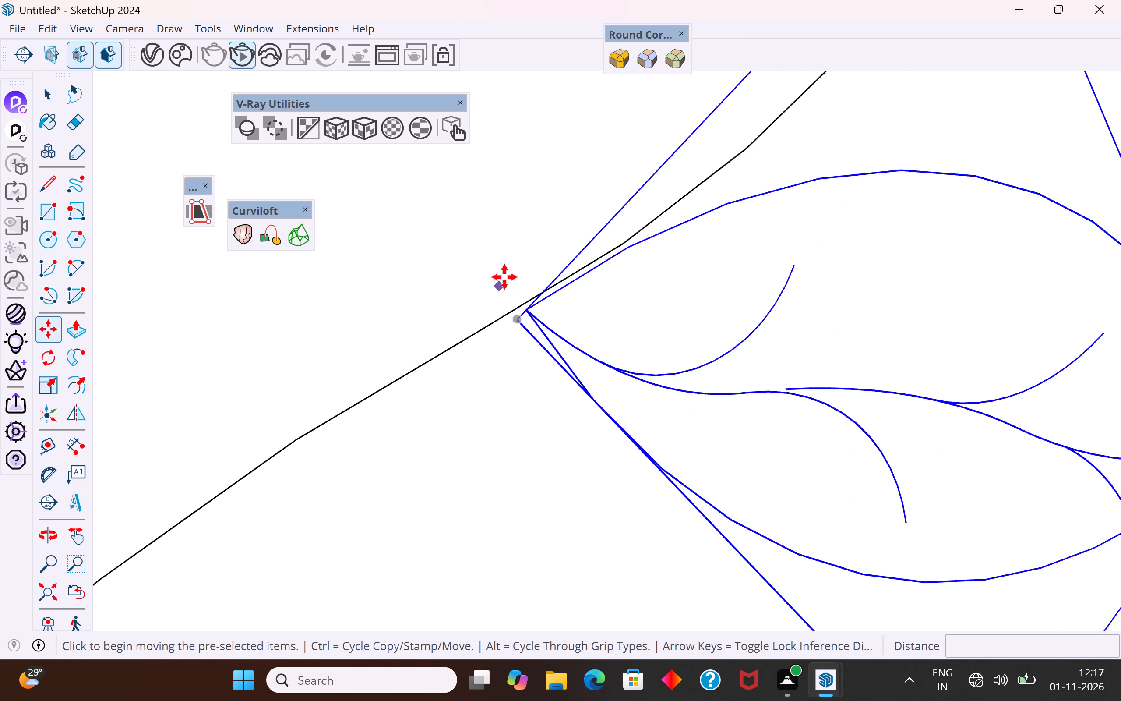
scroll(517, 290, up, 7)
click(531, 320)
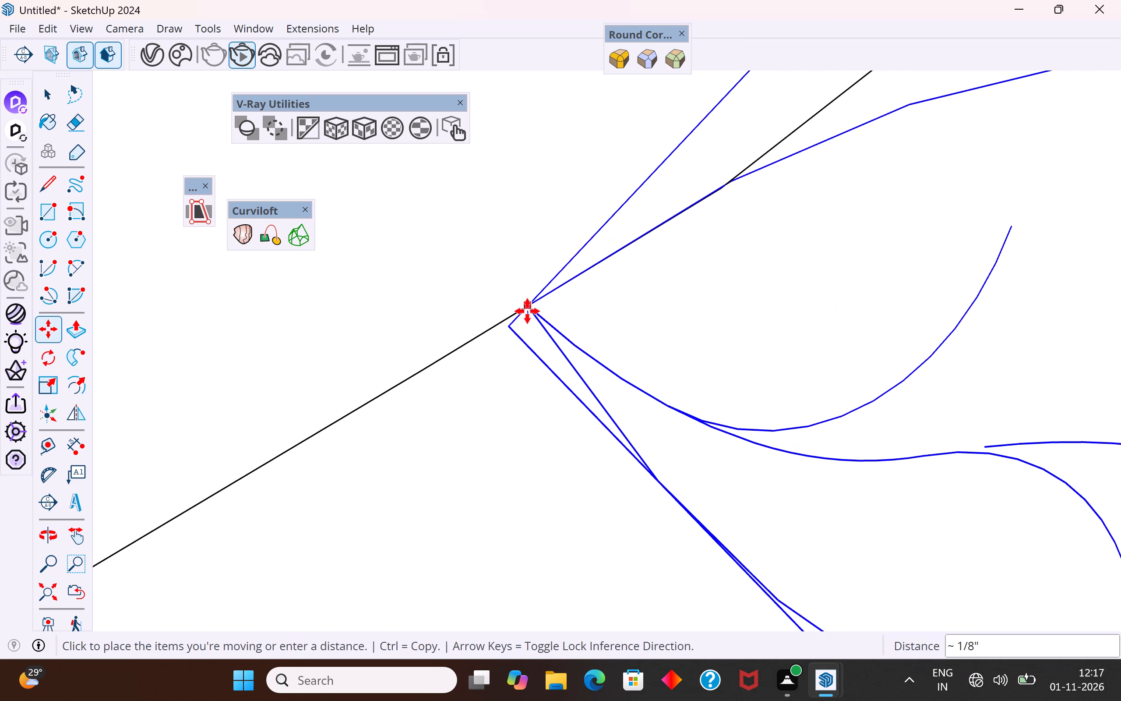
click(527, 310)
scroll(494, 360, down, 17)
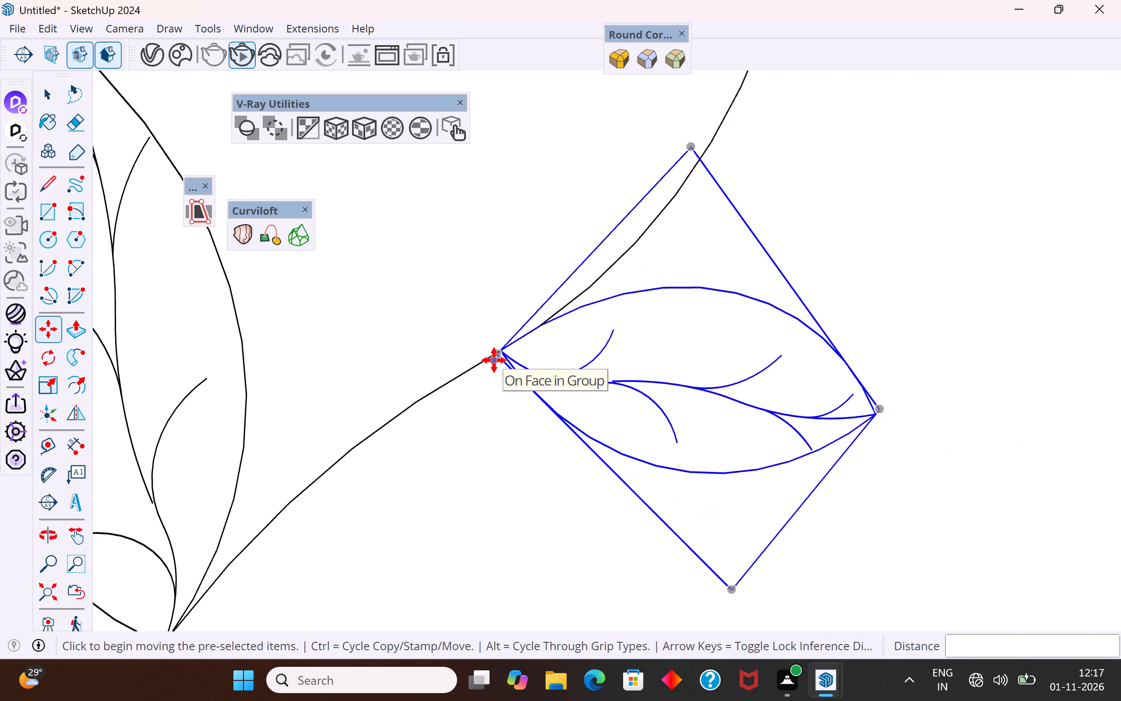
scroll(494, 360, down, 12)
scroll(522, 444, down, 5)
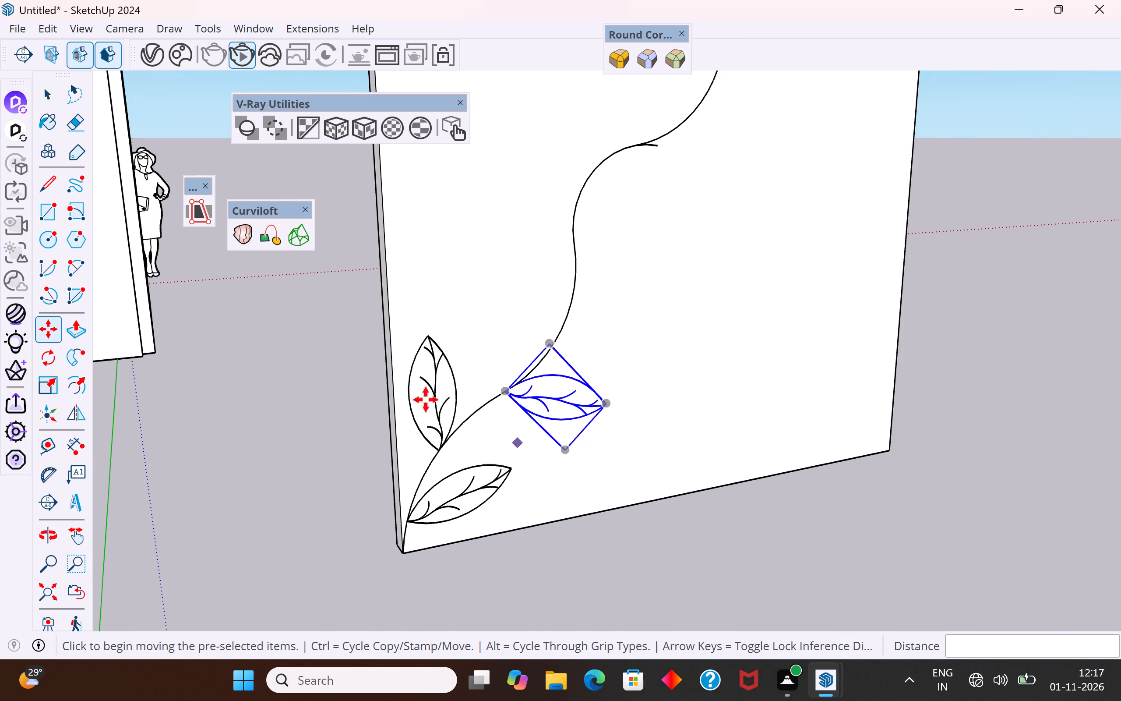
click(42, 96)
click(196, 426)
Rotate the upper leaf about 22.8° counterclockwise around its base on the vine, so its tip points slightly upward.
middle_drag(445, 461, 252, 496)
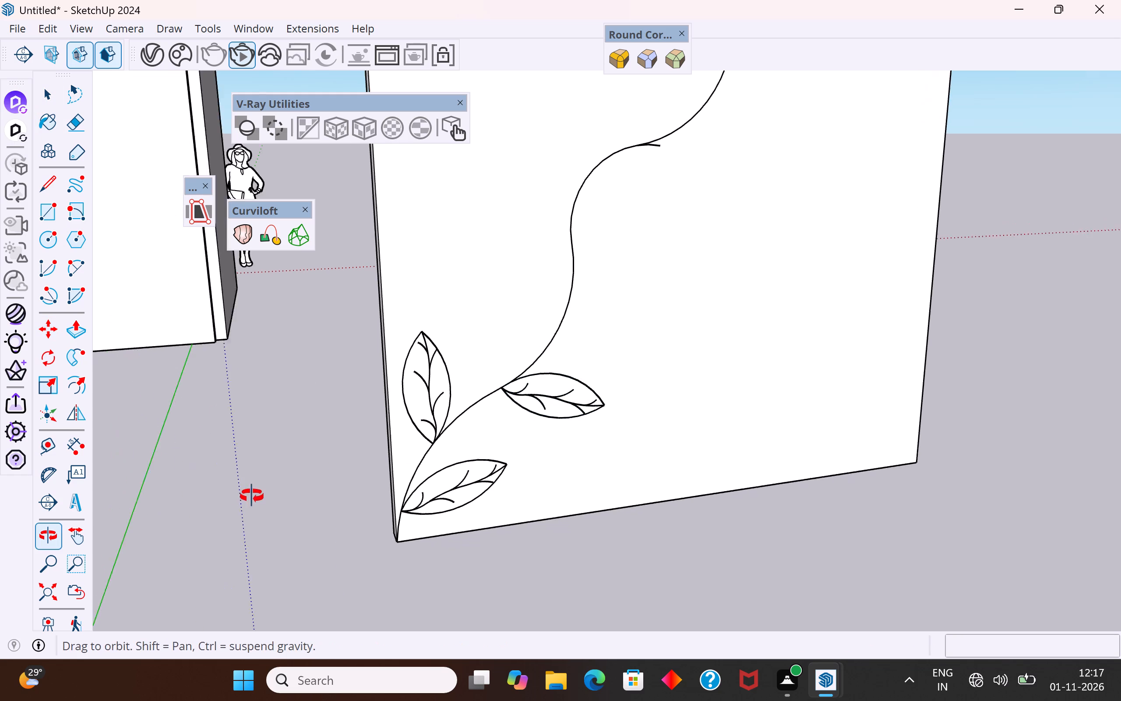
middle_drag(252, 496, 246, 497)
scroll(518, 421, up, 3)
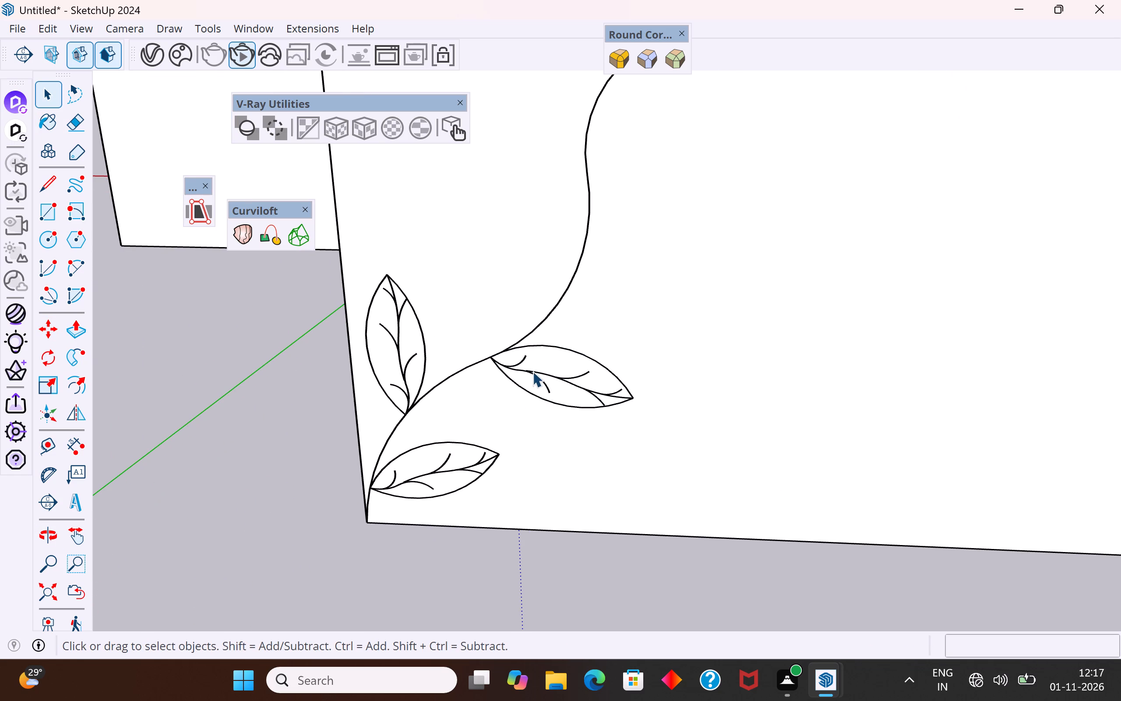
click(529, 371)
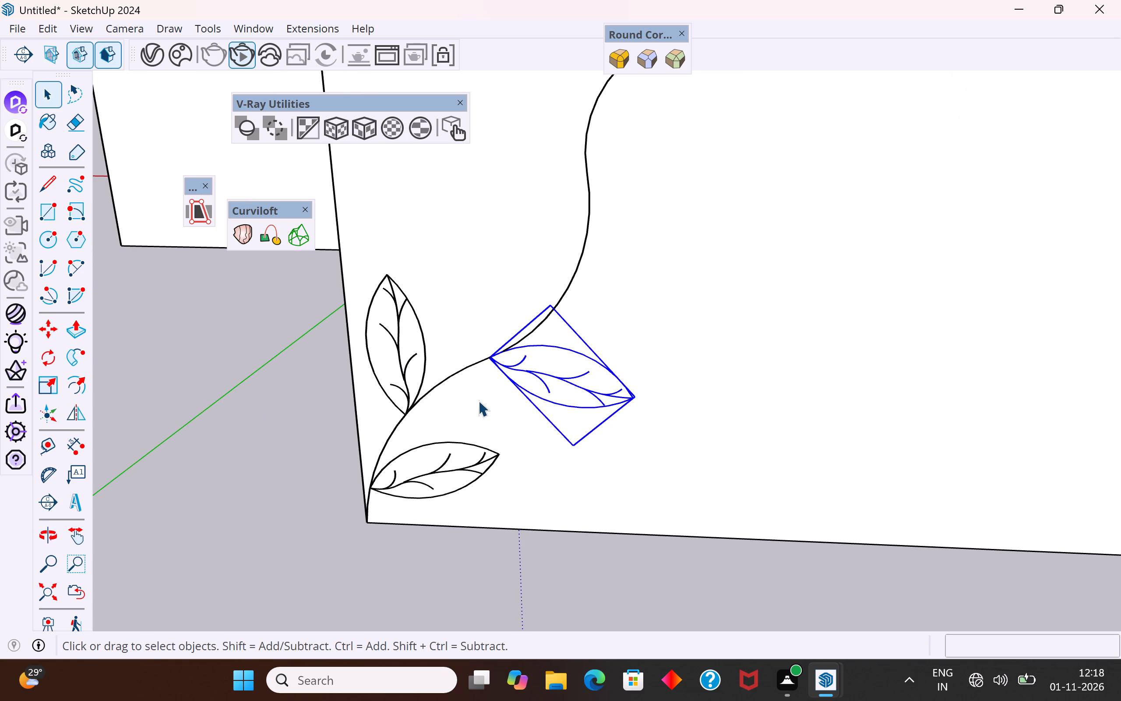
click(56, 351)
click(496, 358)
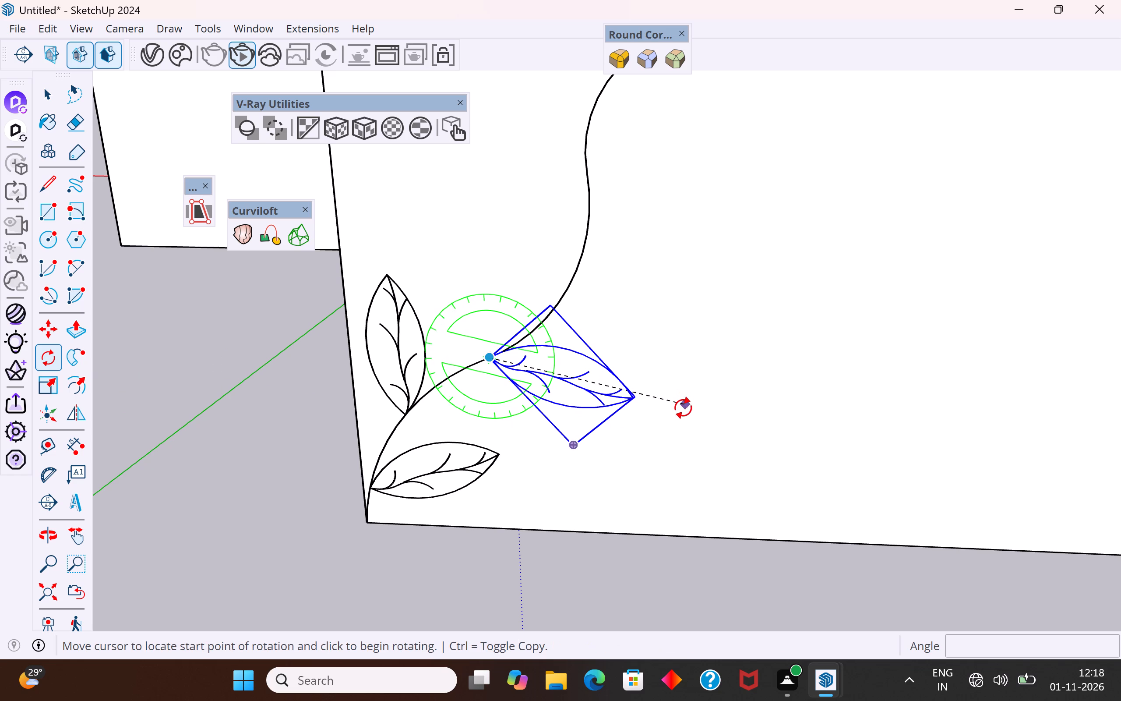
click(680, 414)
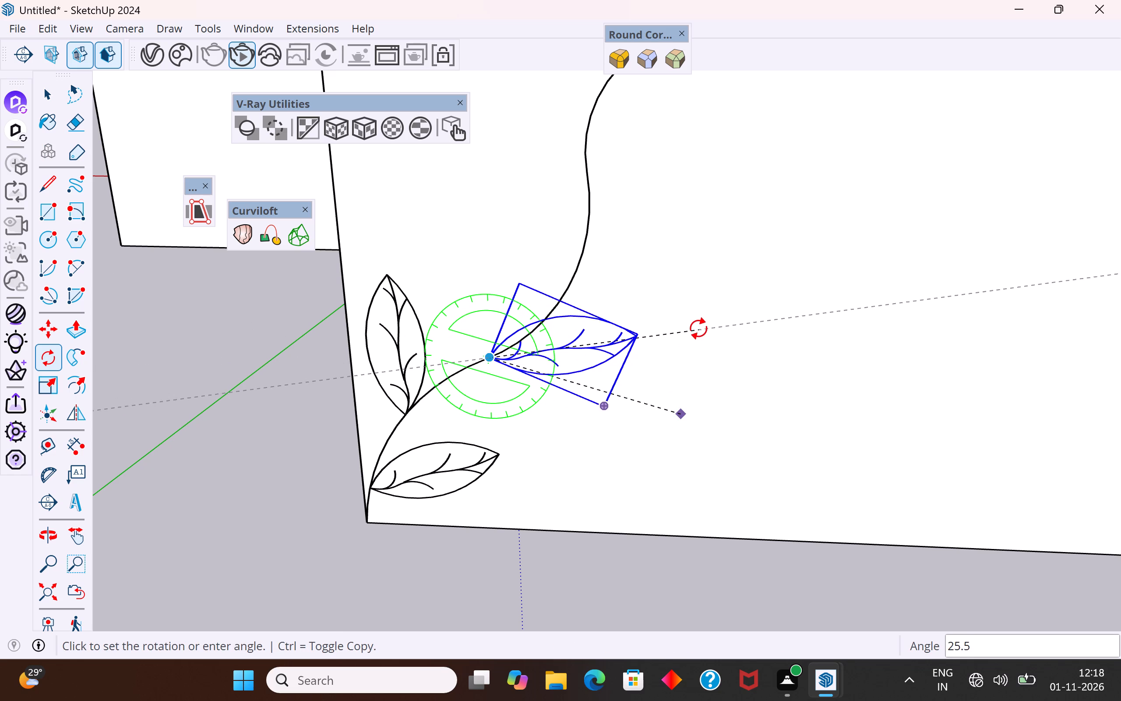
click(698, 338)
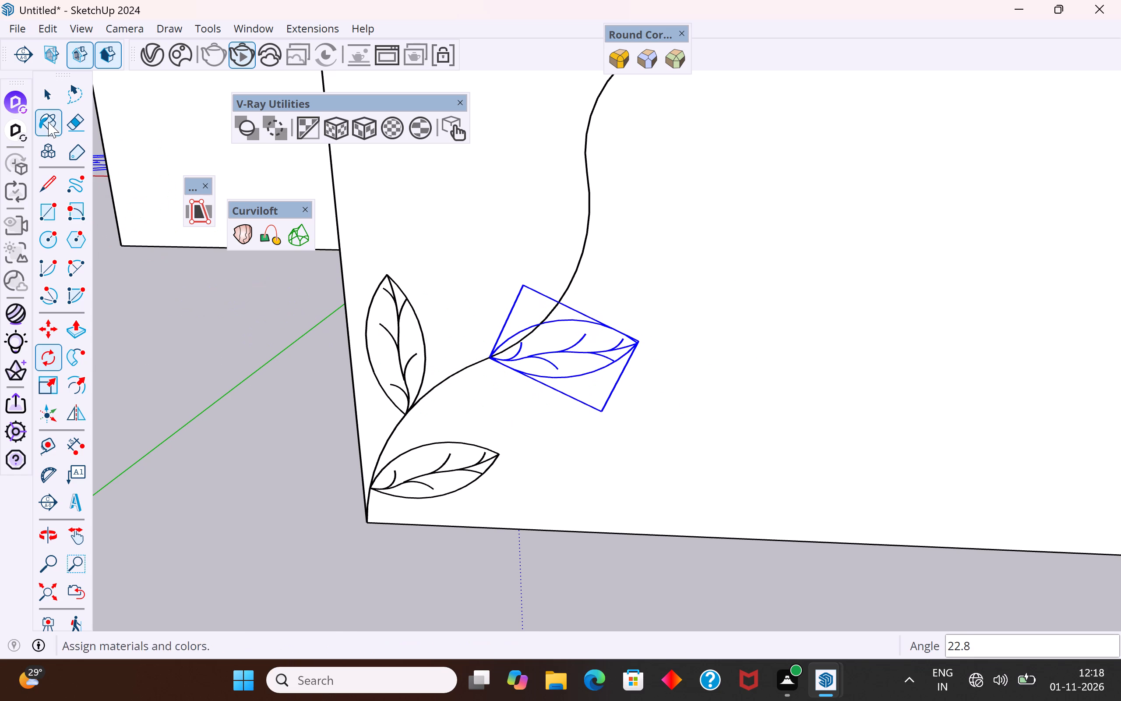
click(46, 102)
click(239, 390)
Move the upper leaf from its base point about 2 3/4" down along the vine toward the second leaf.
scroll(512, 384, up, 4)
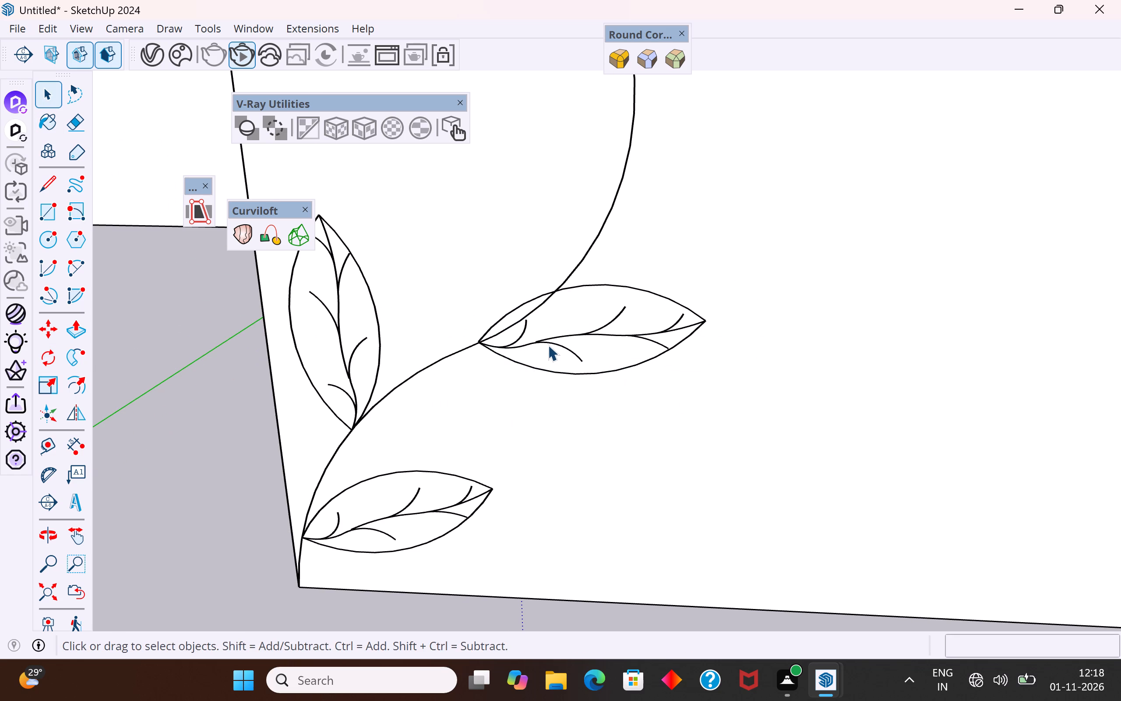
click(548, 341)
key(m)
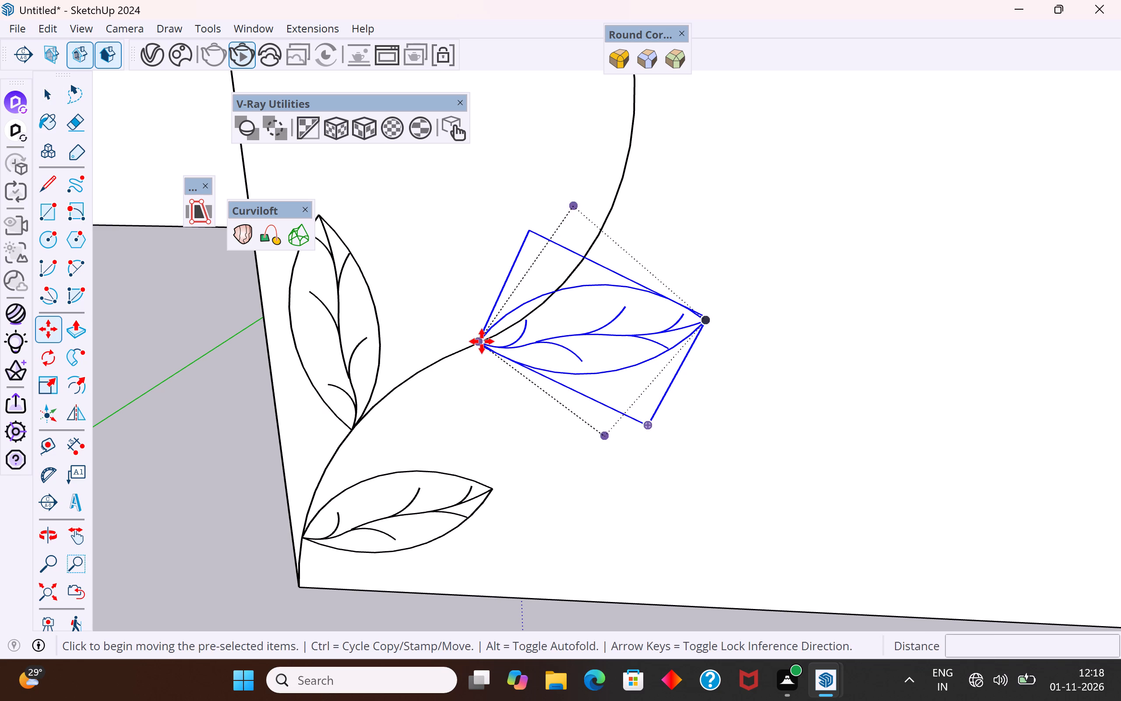
click(482, 341)
click(458, 356)
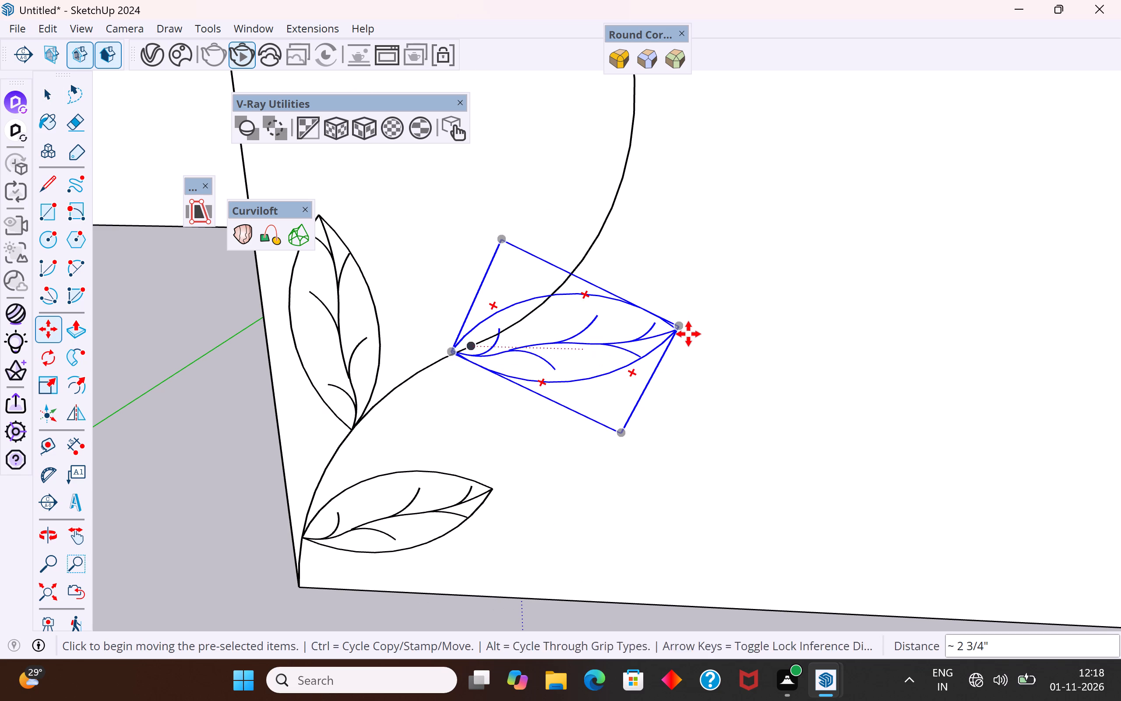
click(685, 332)
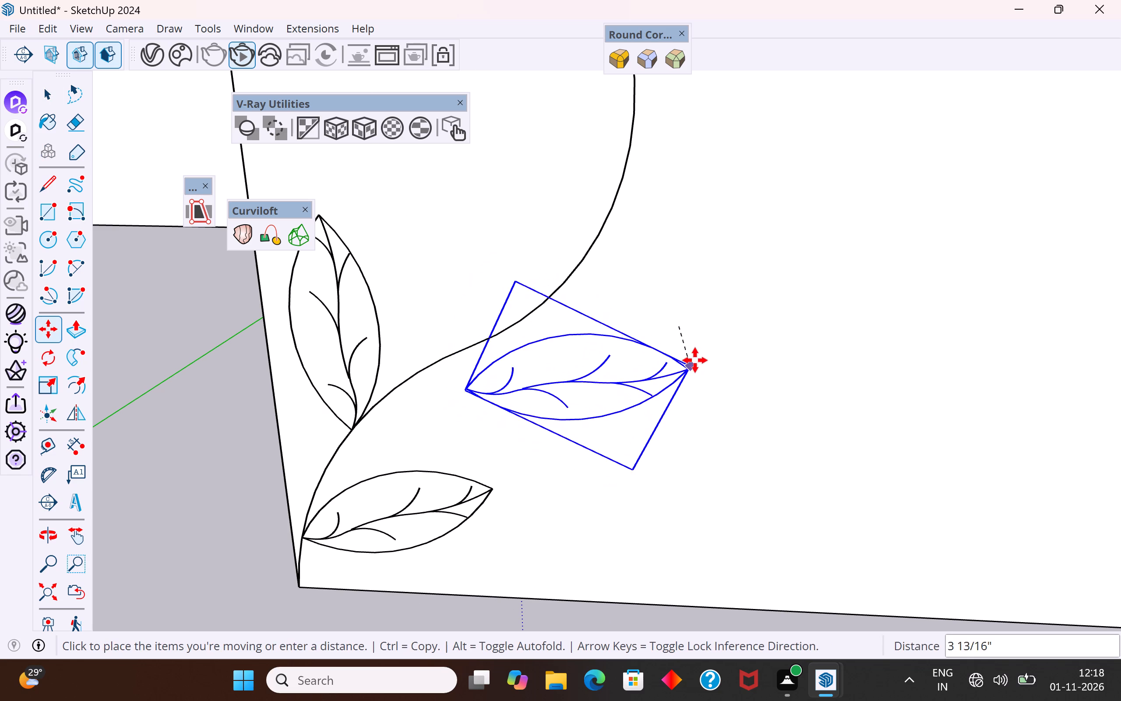
key(Escape)
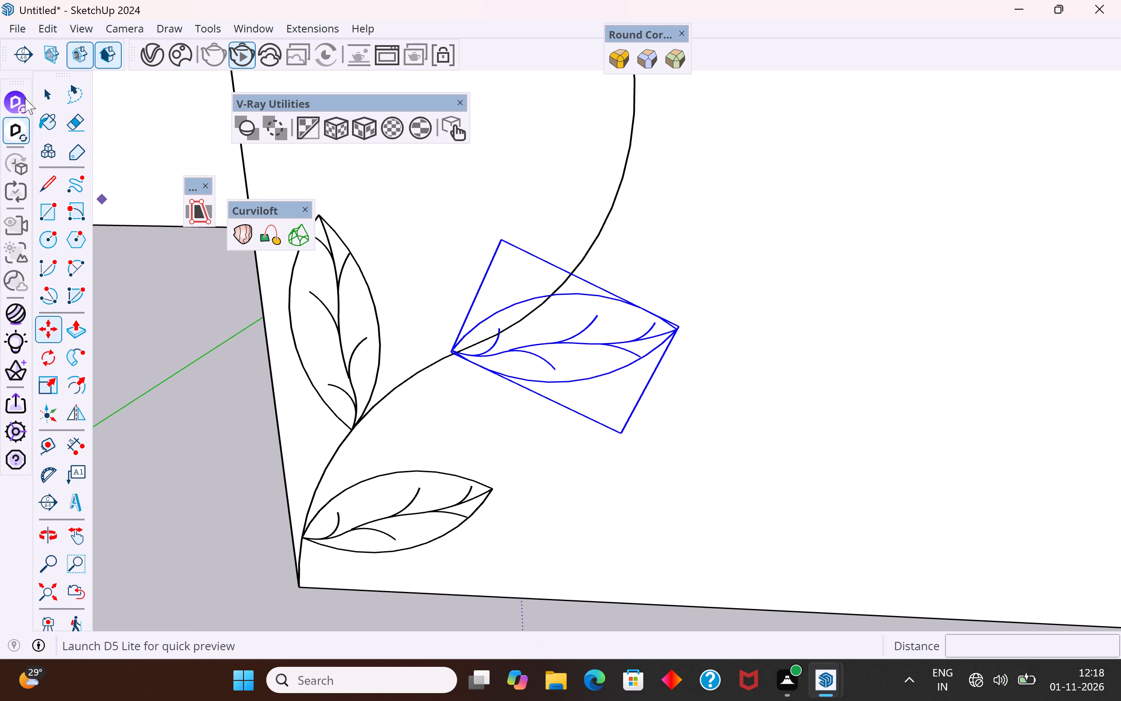
click(51, 96)
click(176, 340)
key(Escape)
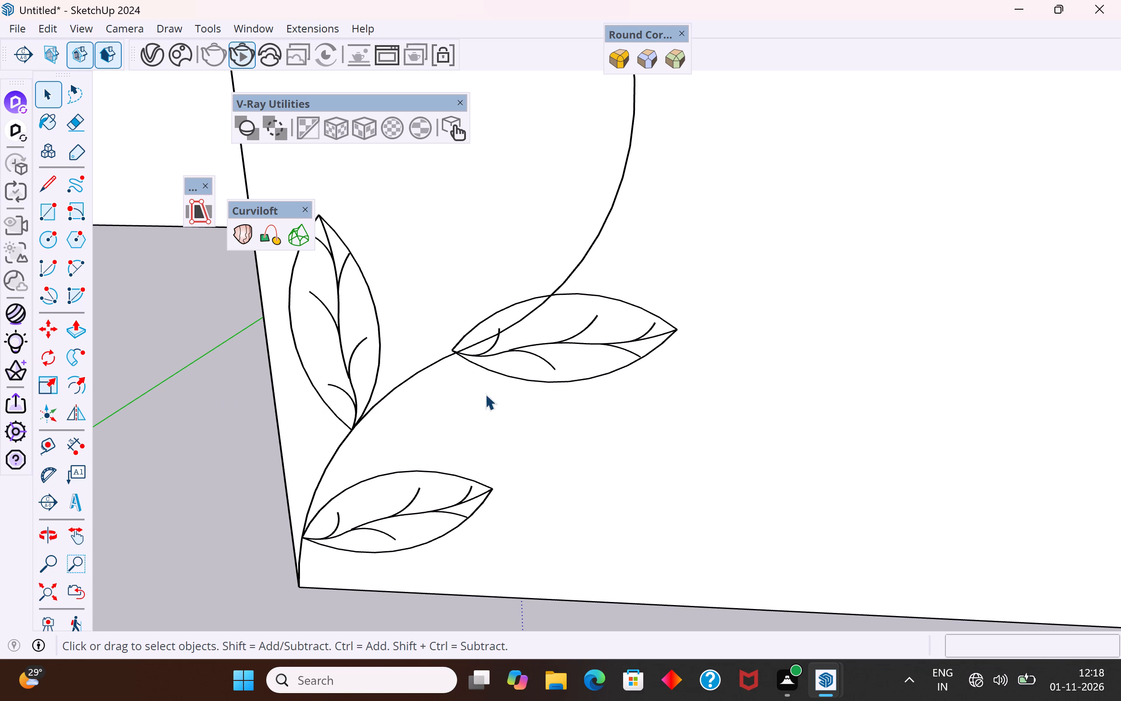
Move the upper leaf about 3/8" from its base point onto the vine curve.
click(523, 347)
middle_drag(617, 389, 908, 411)
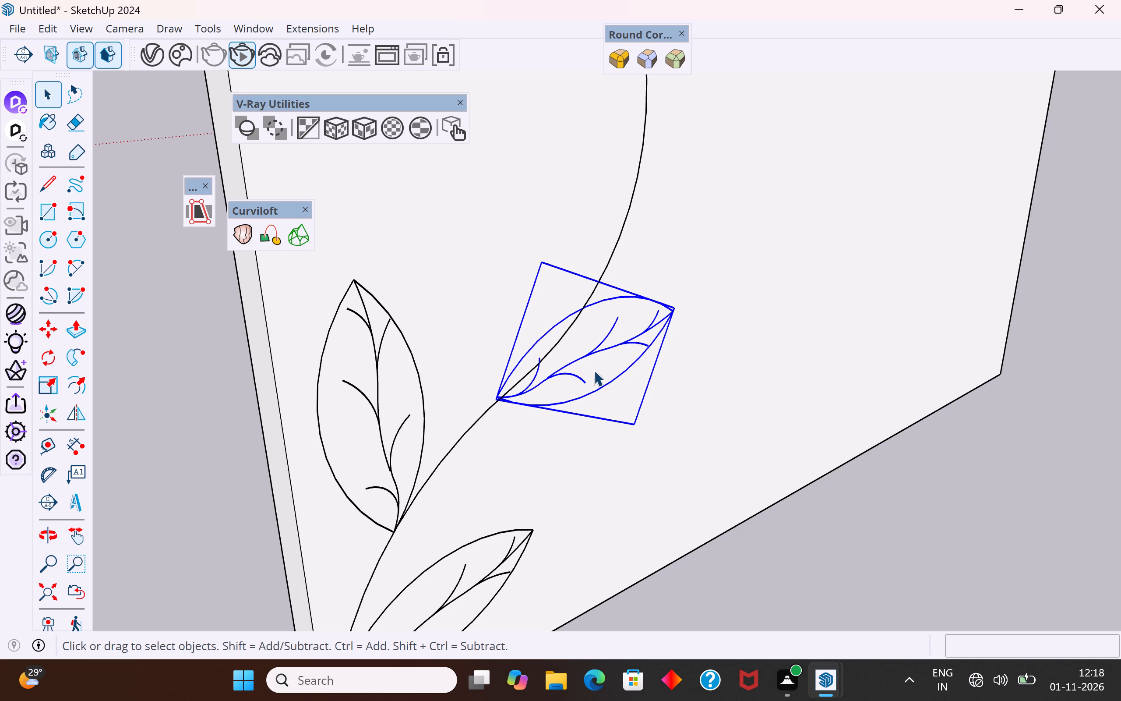
click(905, 510)
click(553, 374)
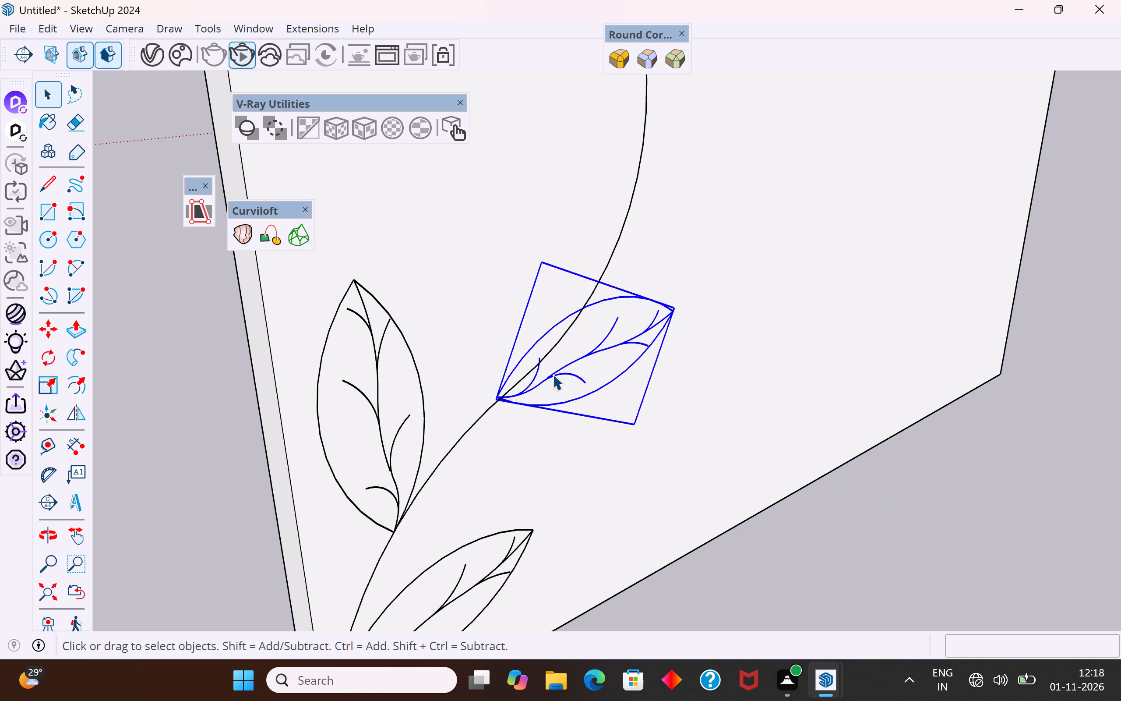
scroll(493, 391, up, 8)
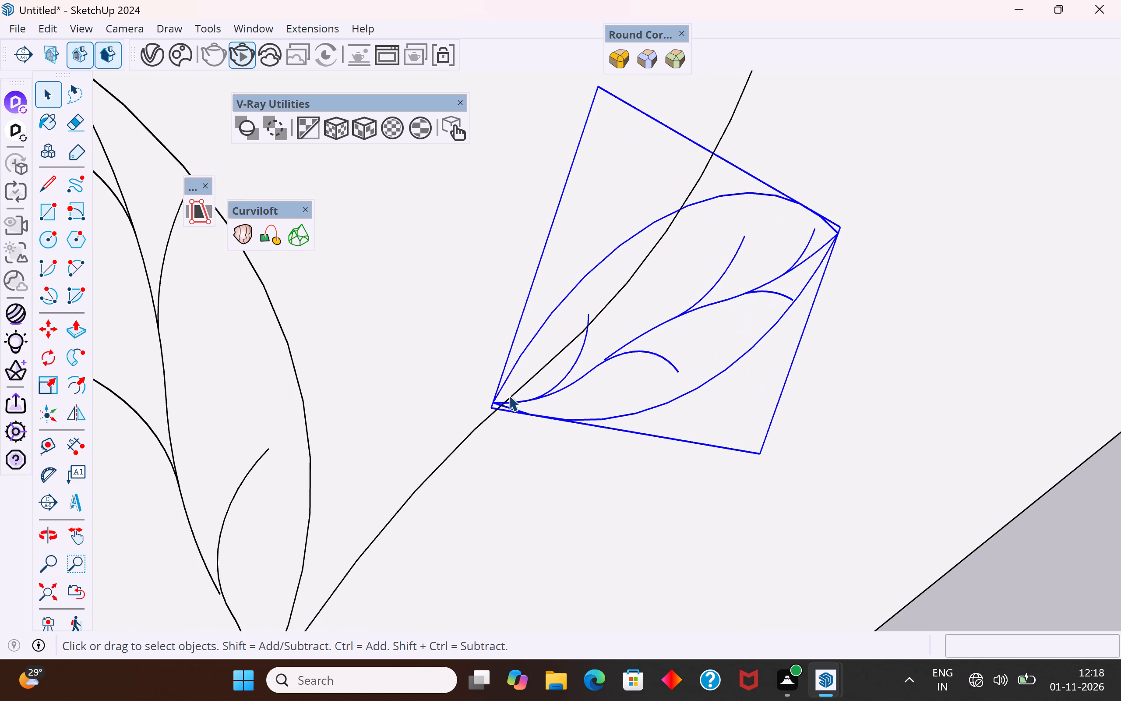
key(m)
scroll(490, 415, up, 7)
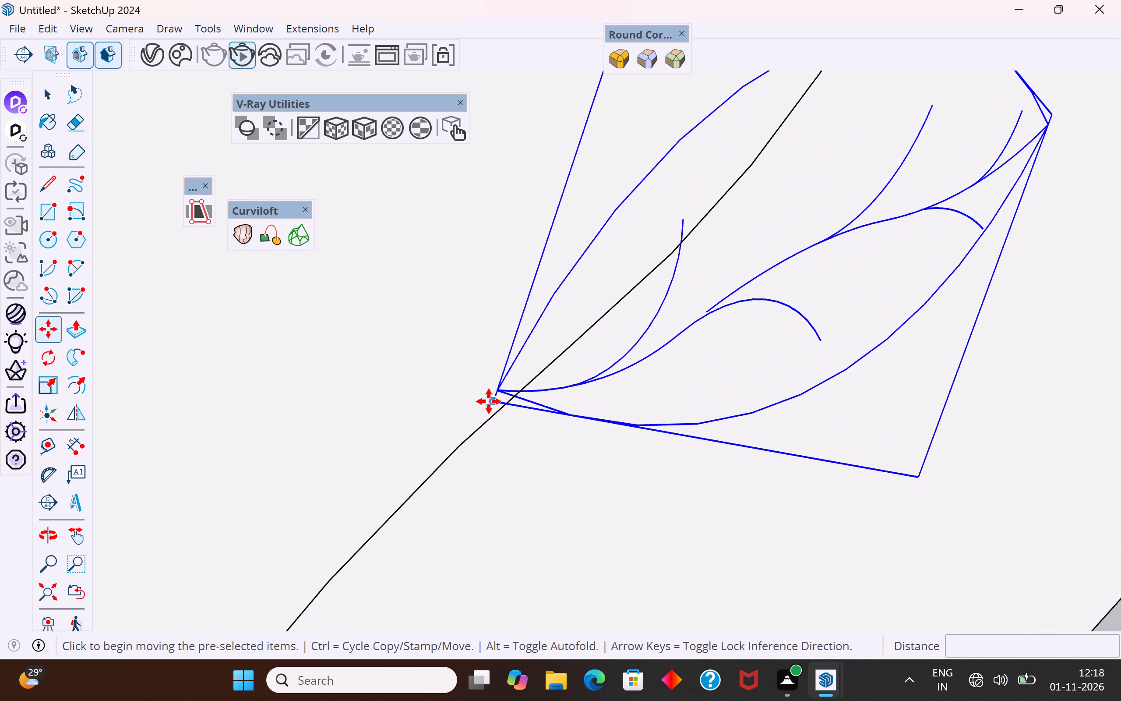
click(495, 393)
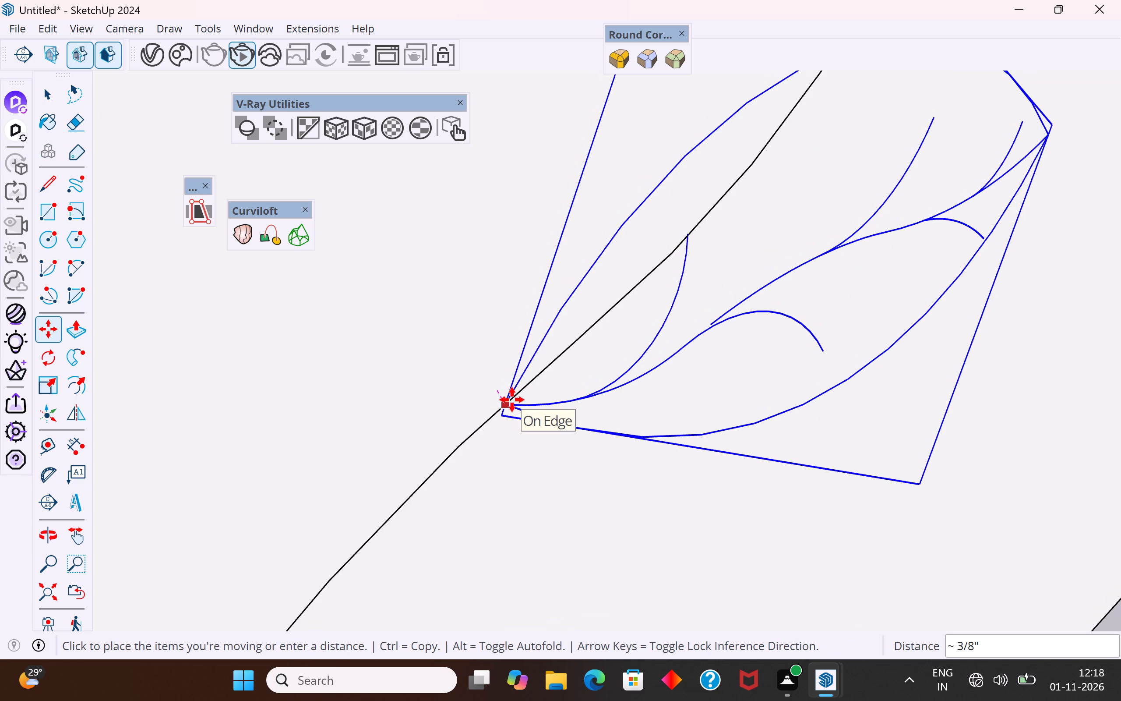
click(509, 397)
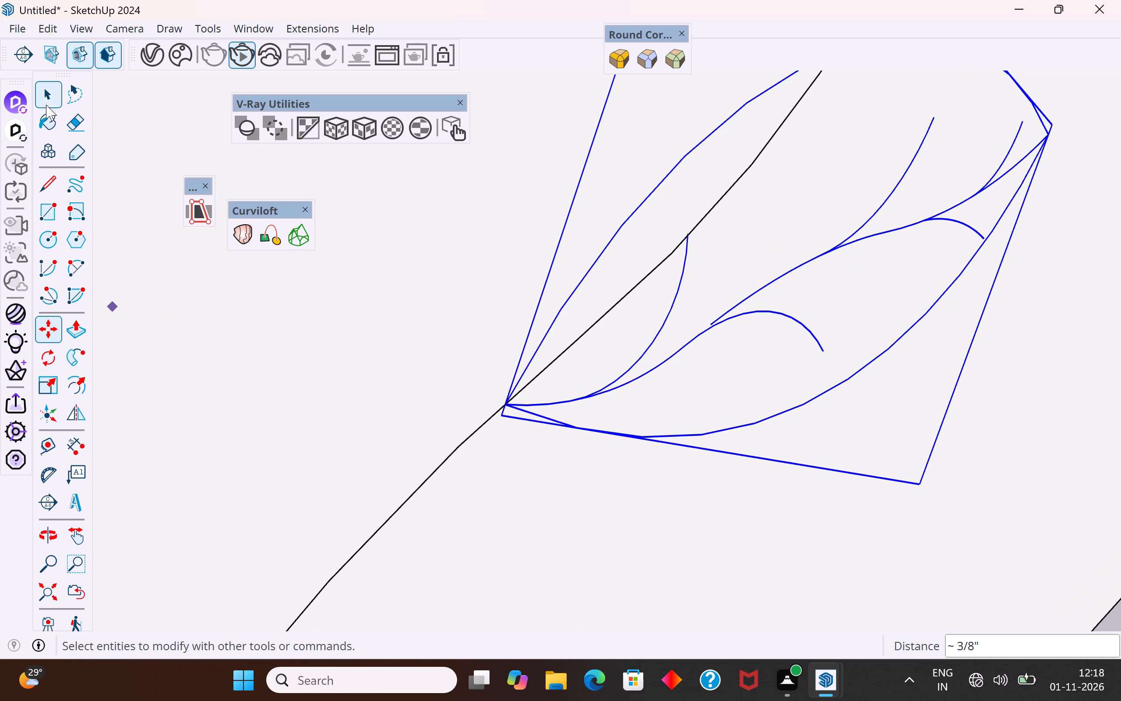
click(44, 92)
Rotate the upper leaf about 22.1° clockwise around its base on the vine, tilting its tip downward.
click(47, 362)
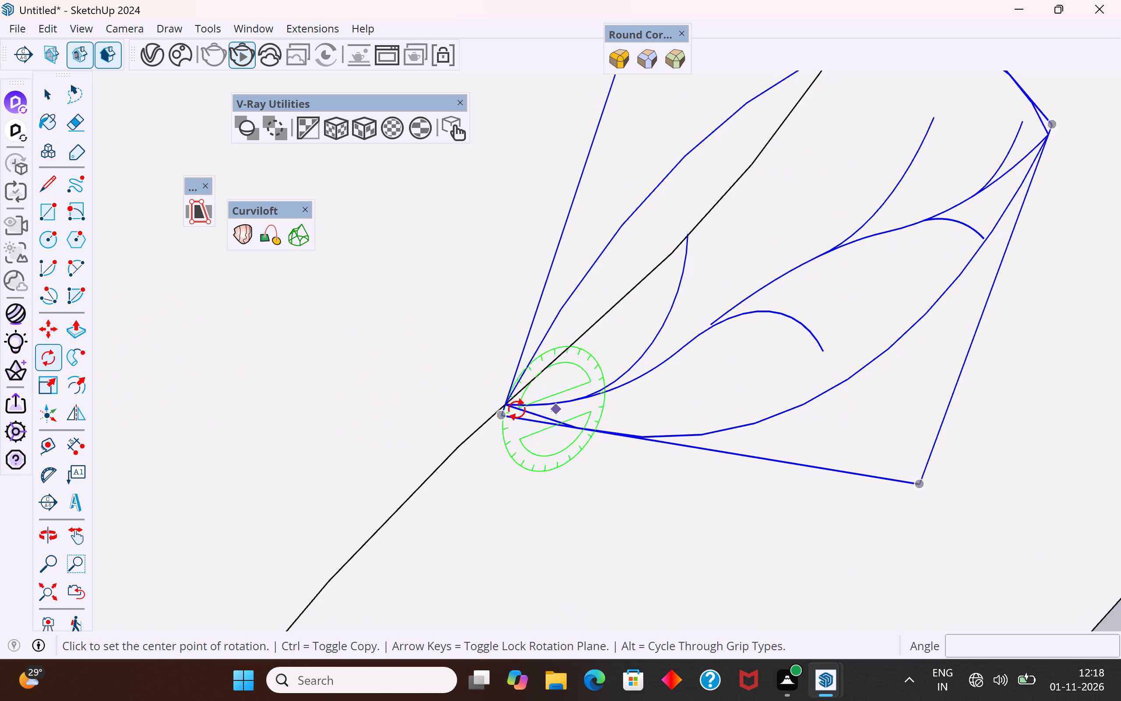
scroll(509, 410, up, 5)
click(509, 400)
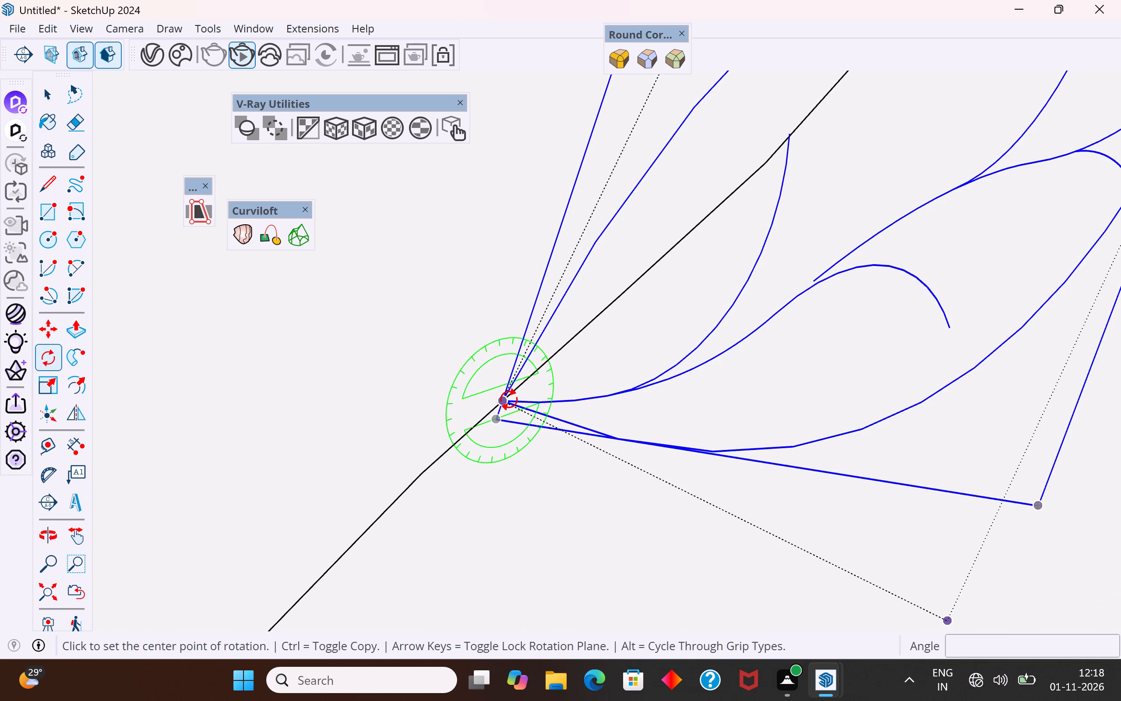
scroll(509, 400, down, 16)
click(793, 263)
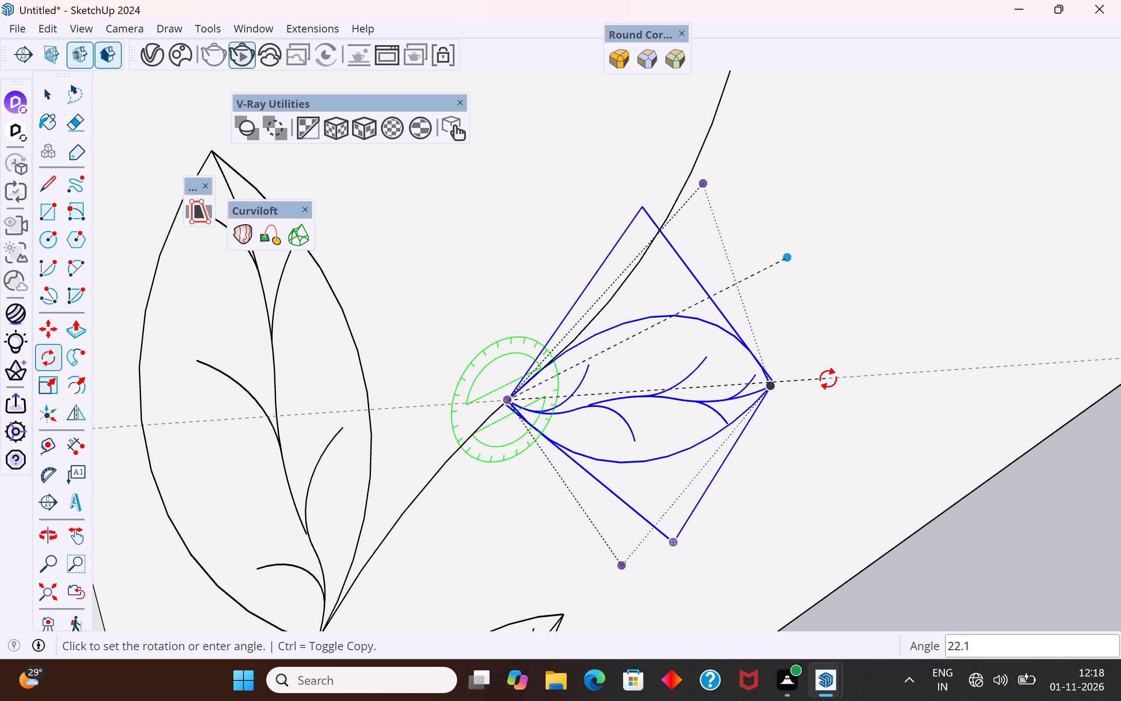
click(828, 379)
click(51, 97)
scroll(428, 422, down, 11)
click(782, 611)
Rotate the upright second leaf about 9.5° clockwise around its base on the vine.
middle_drag(846, 478, 586, 428)
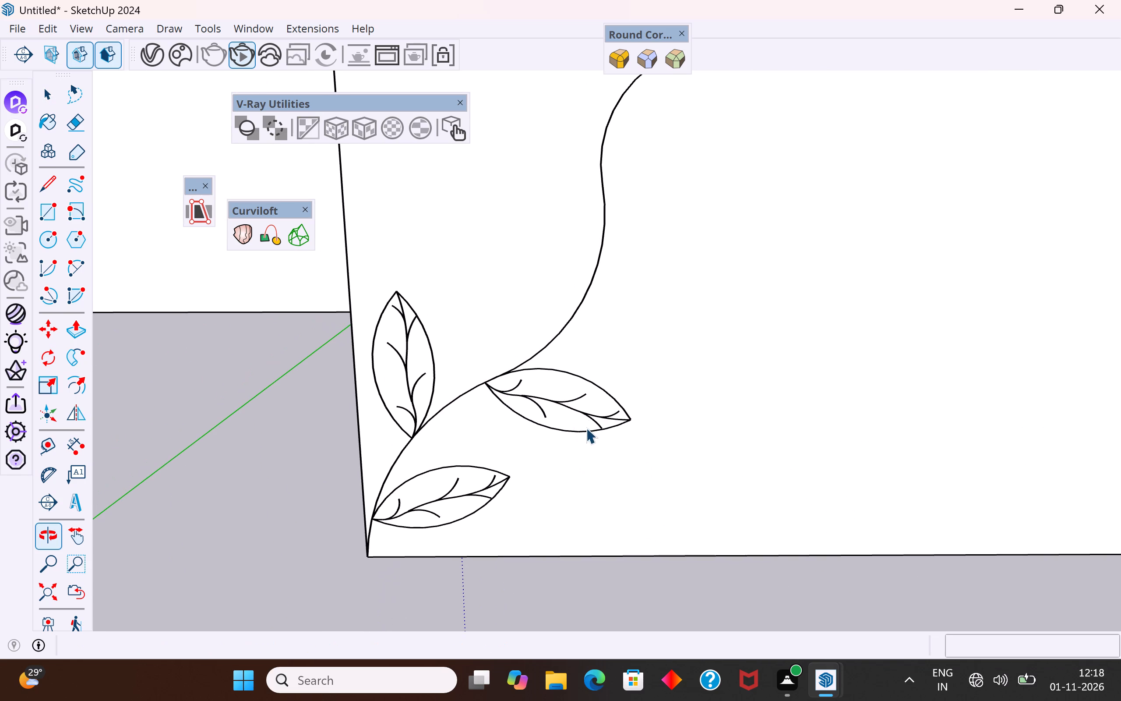
click(598, 428)
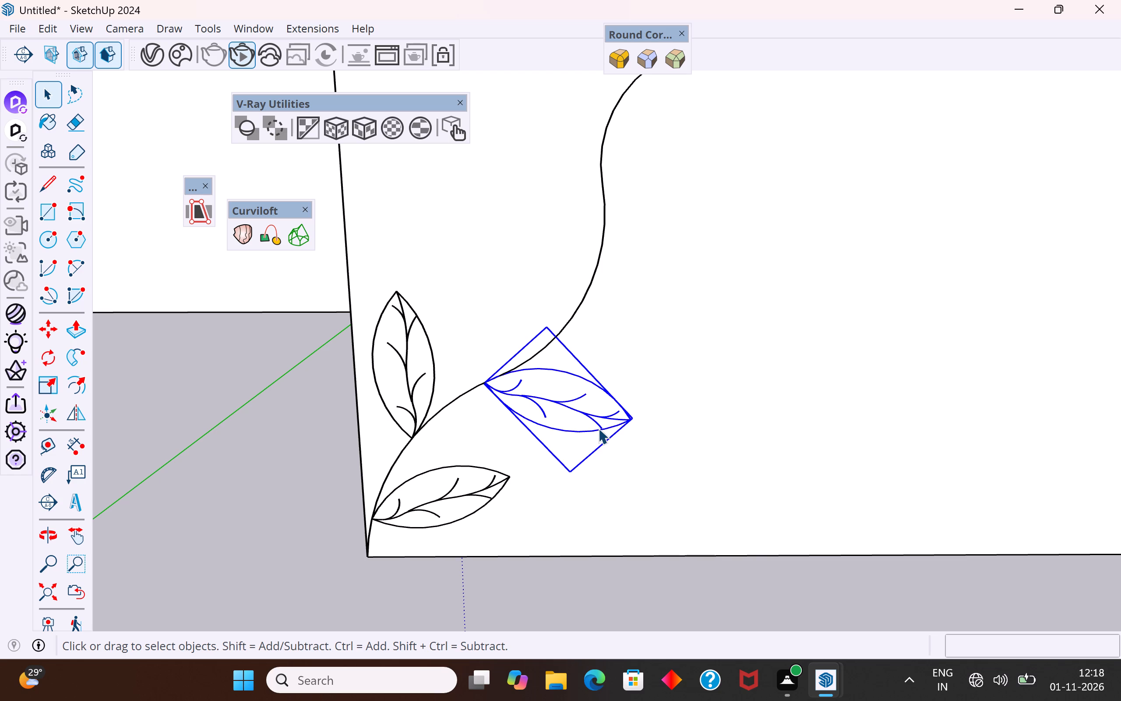
click(234, 329)
click(410, 393)
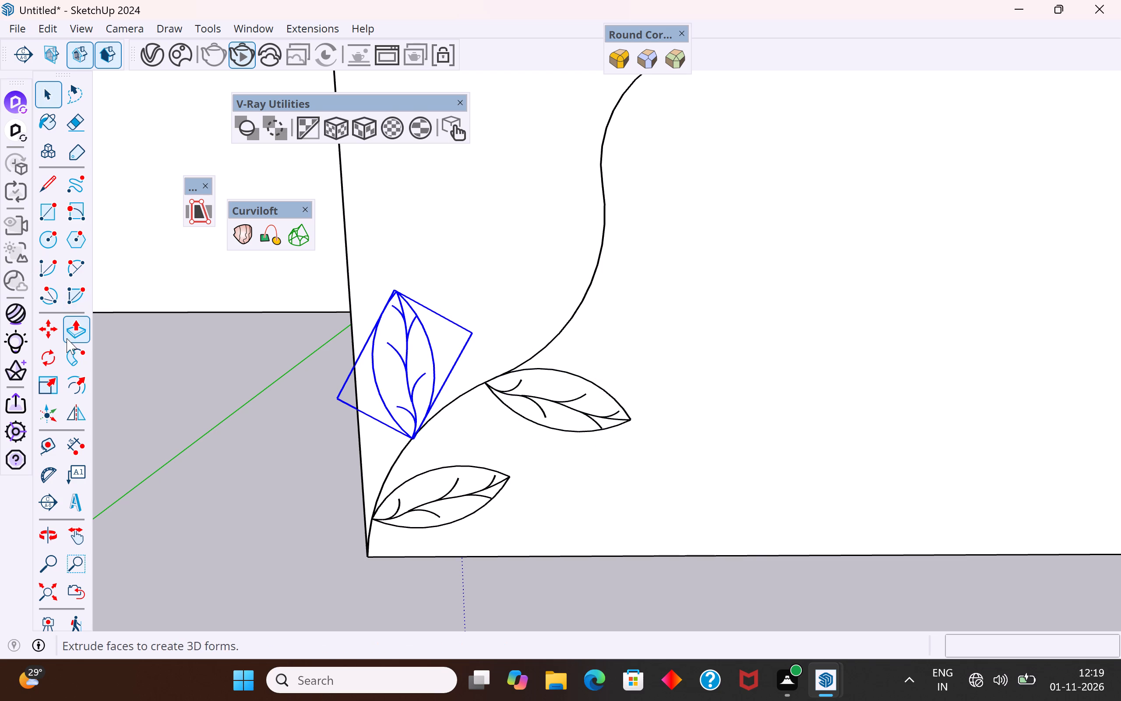
click(52, 358)
click(415, 441)
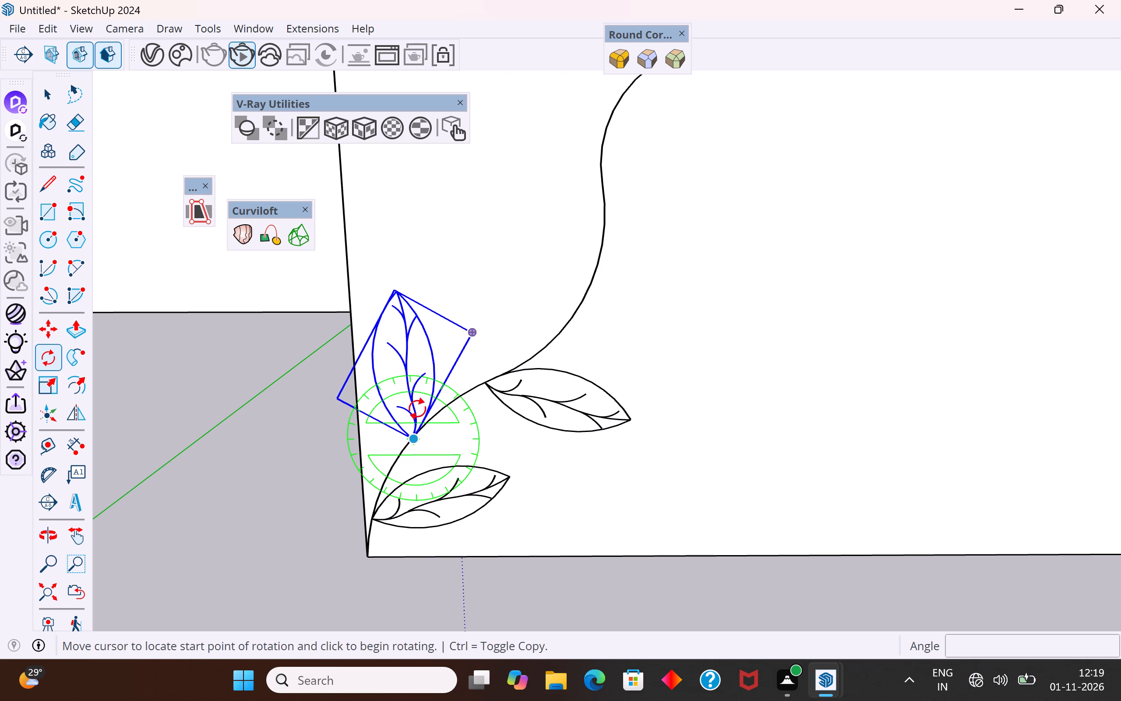
click(389, 290)
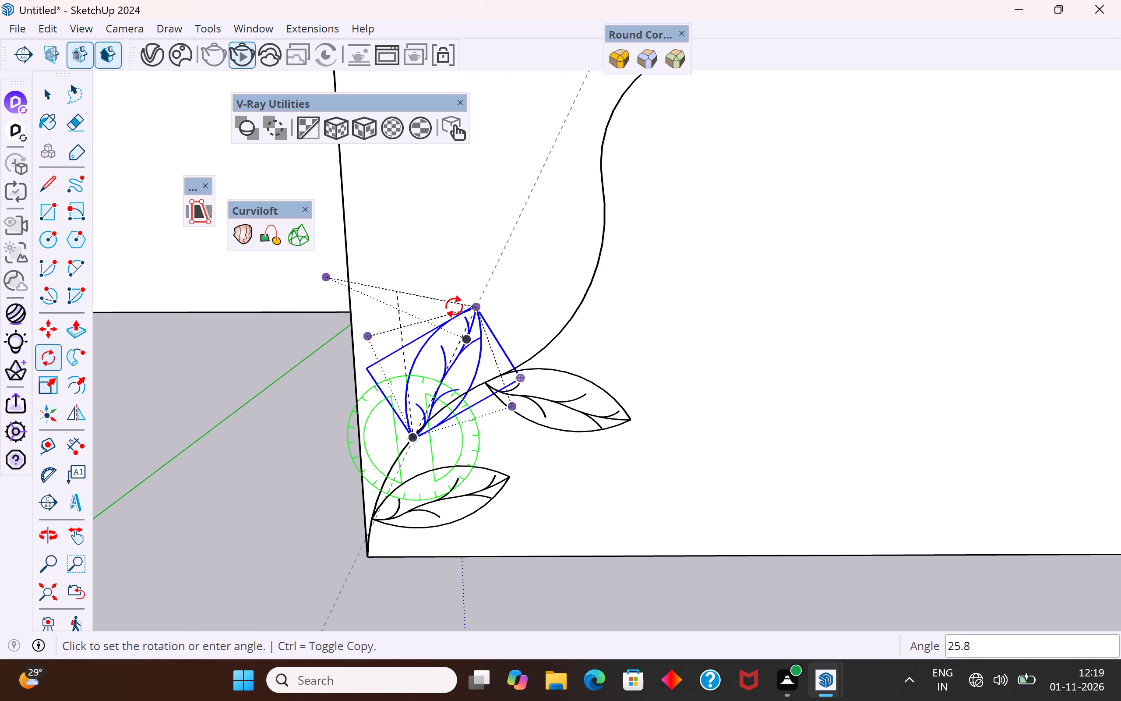
click(422, 298)
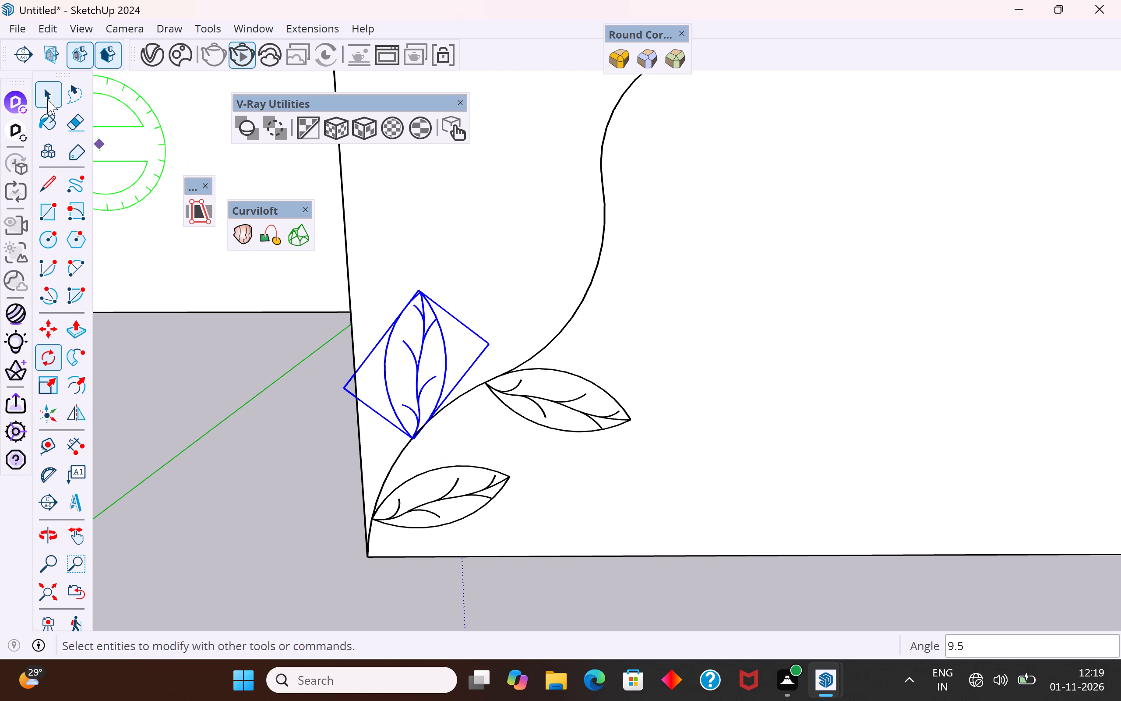
click(46, 98)
click(296, 453)
Move the upright leaf about 1/8" from its lower outline edge onto the vine curve.
scroll(418, 393, up, 18)
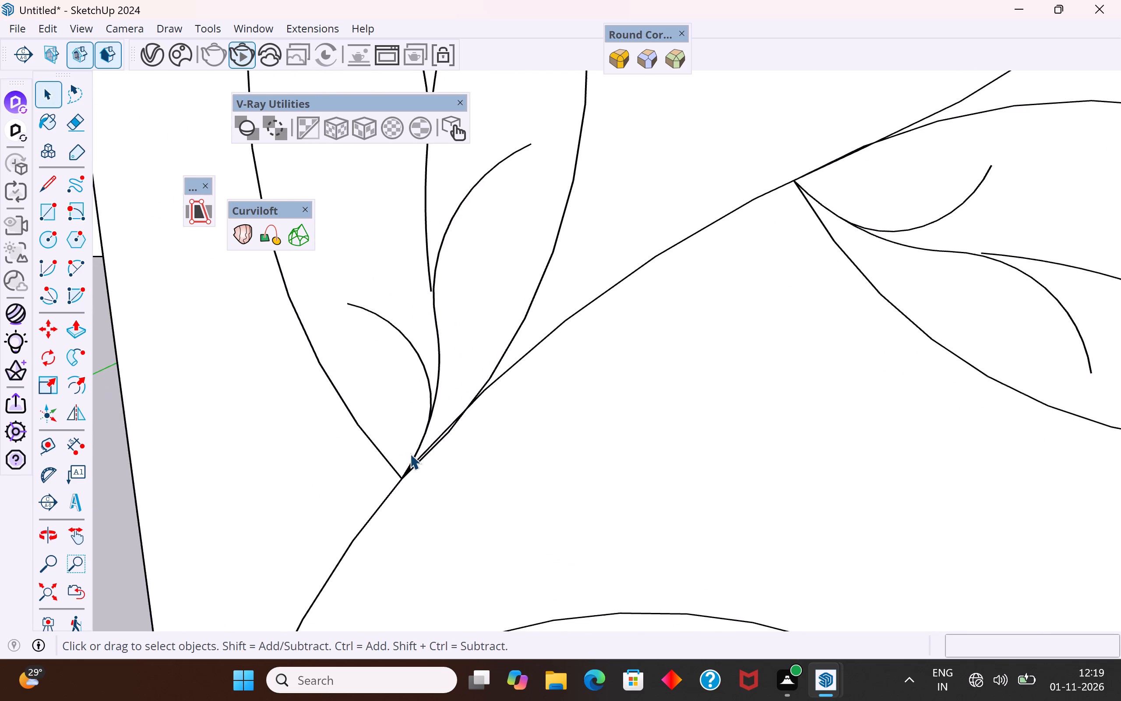
scroll(410, 453, up, 4)
click(440, 456)
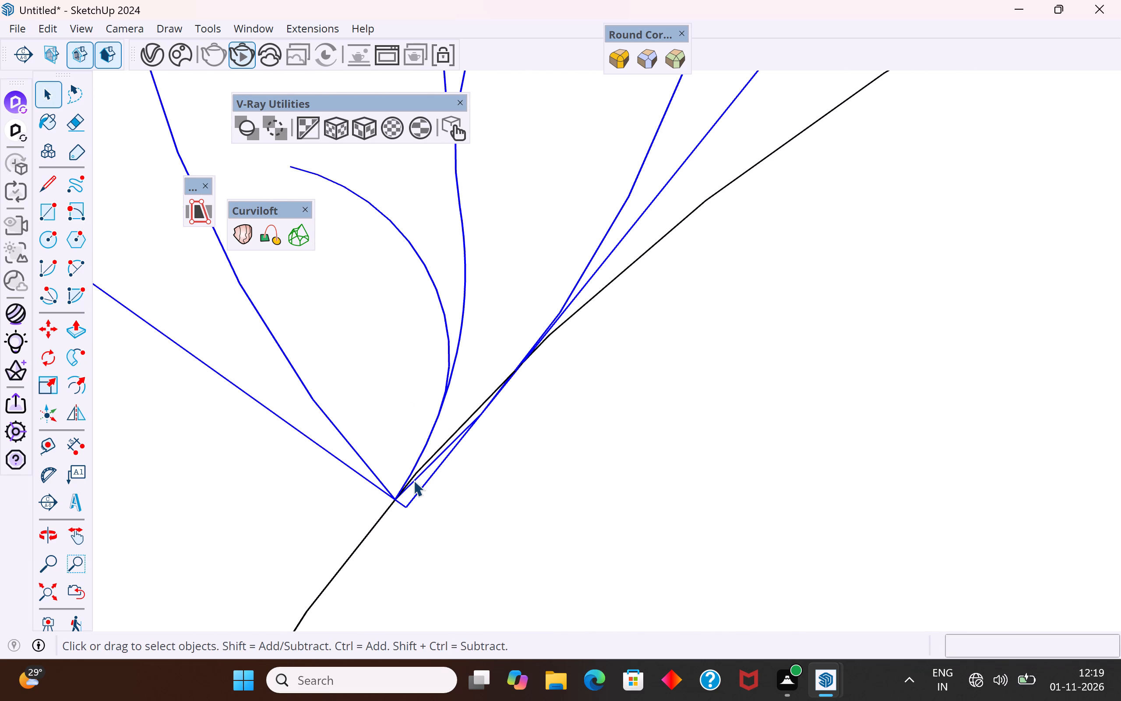
key(m)
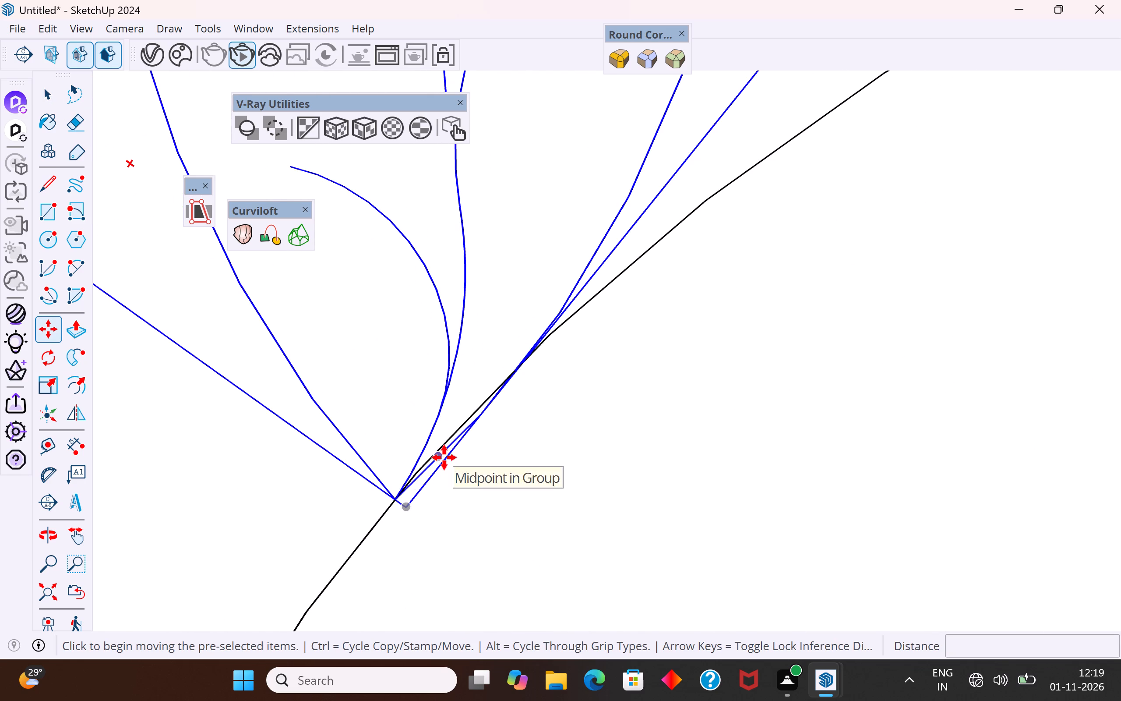
click(444, 457)
click(443, 454)
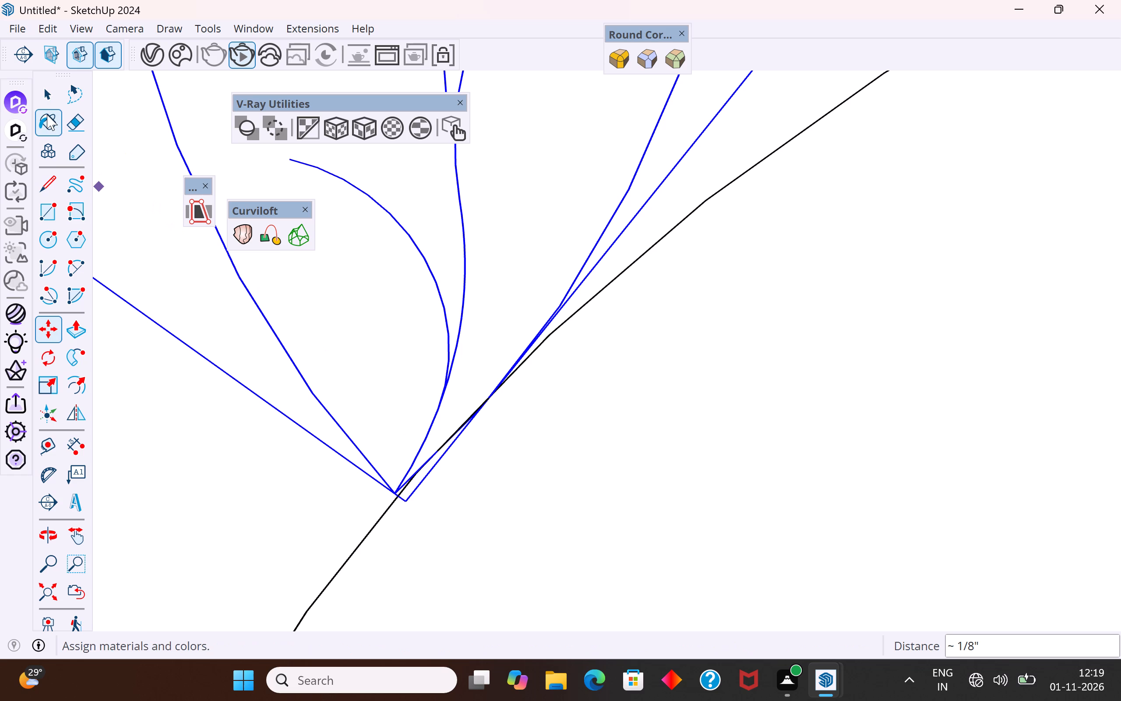
click(53, 93)
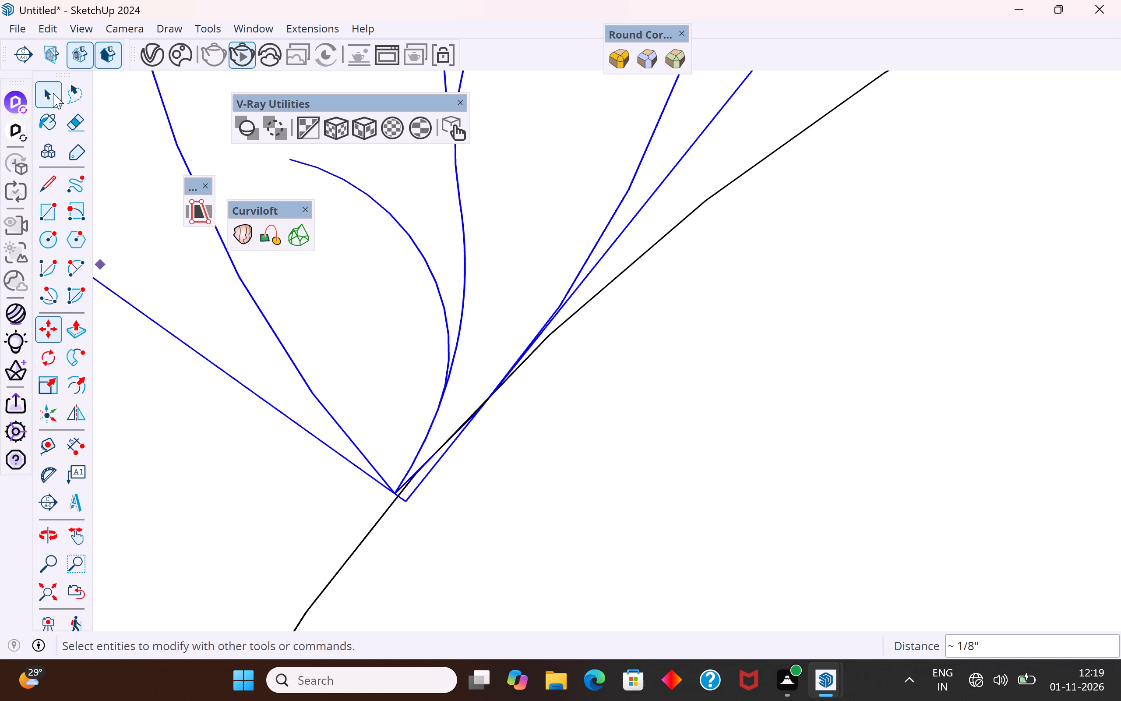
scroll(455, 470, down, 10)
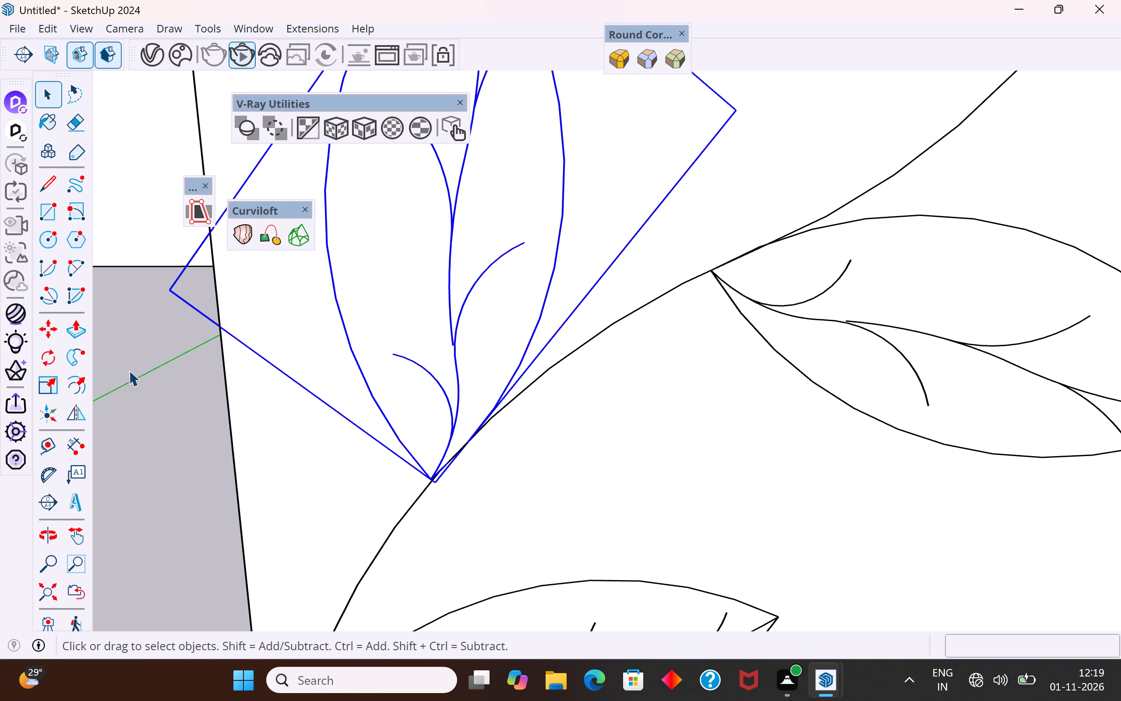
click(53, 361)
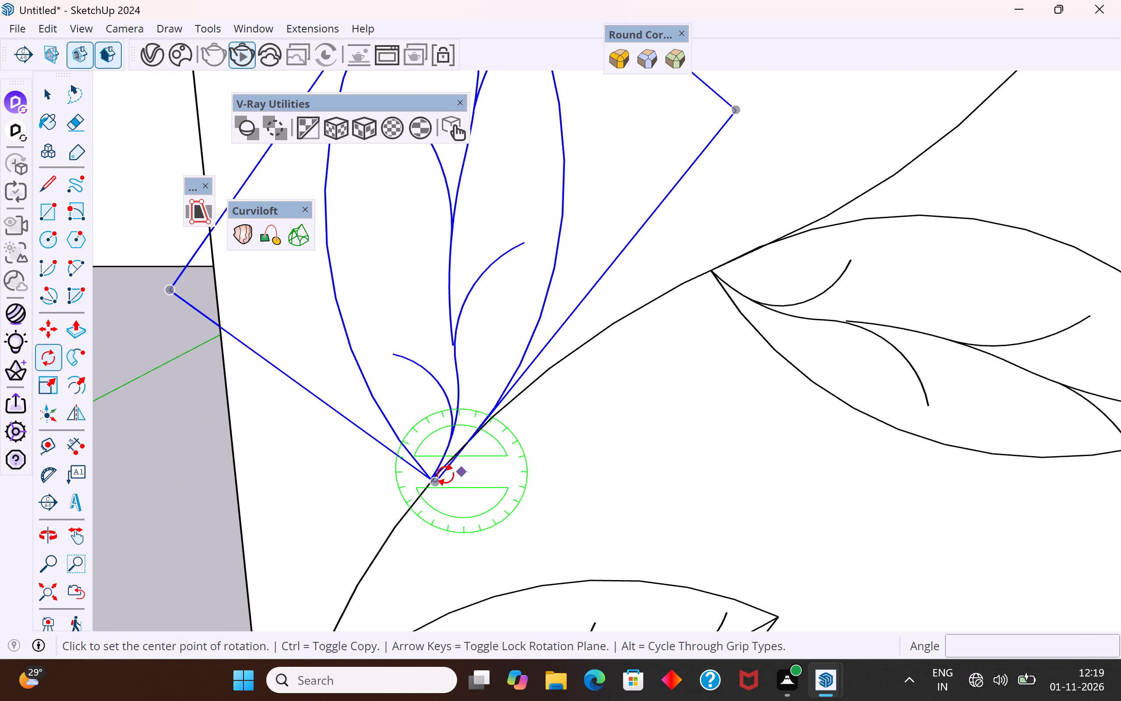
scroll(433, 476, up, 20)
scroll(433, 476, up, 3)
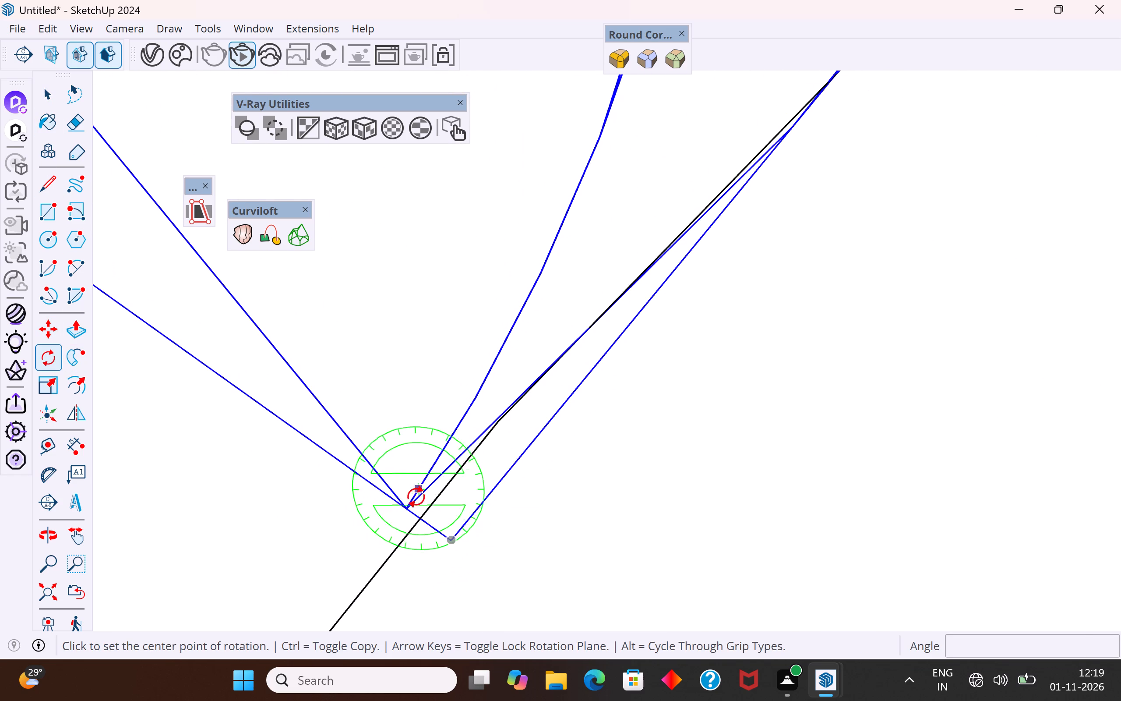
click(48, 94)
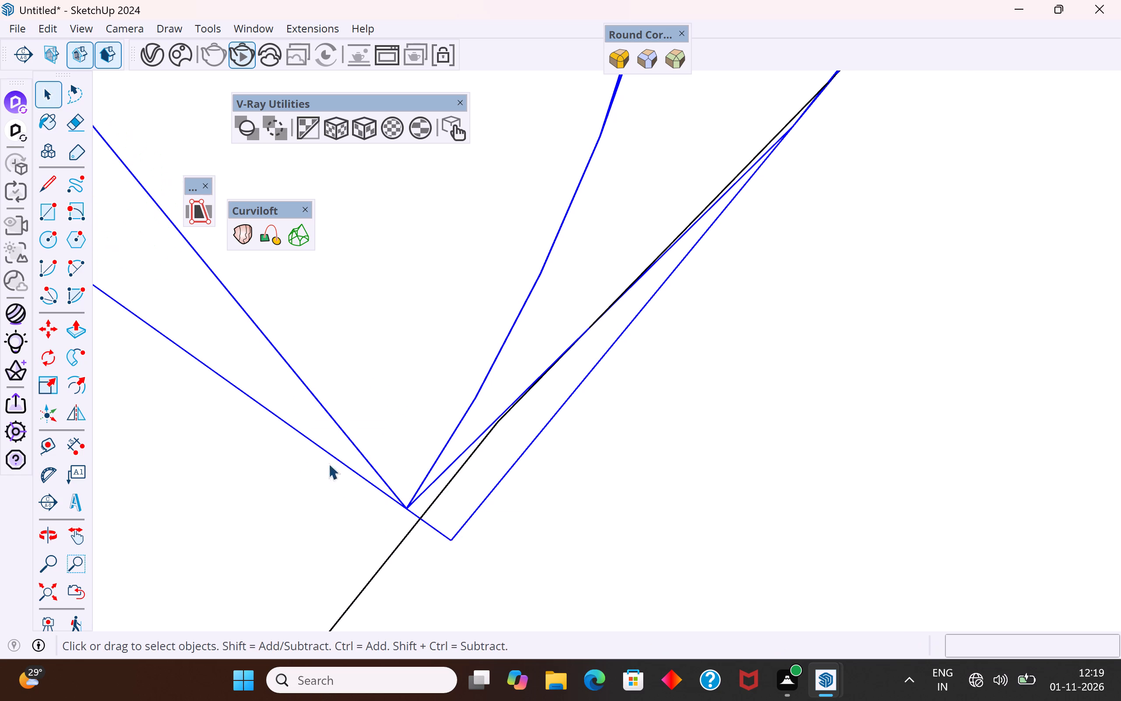
Move the upright leaf from its base point onto the vine curve, closing the small gap at the stem.
click(407, 503)
key(m)
click(405, 505)
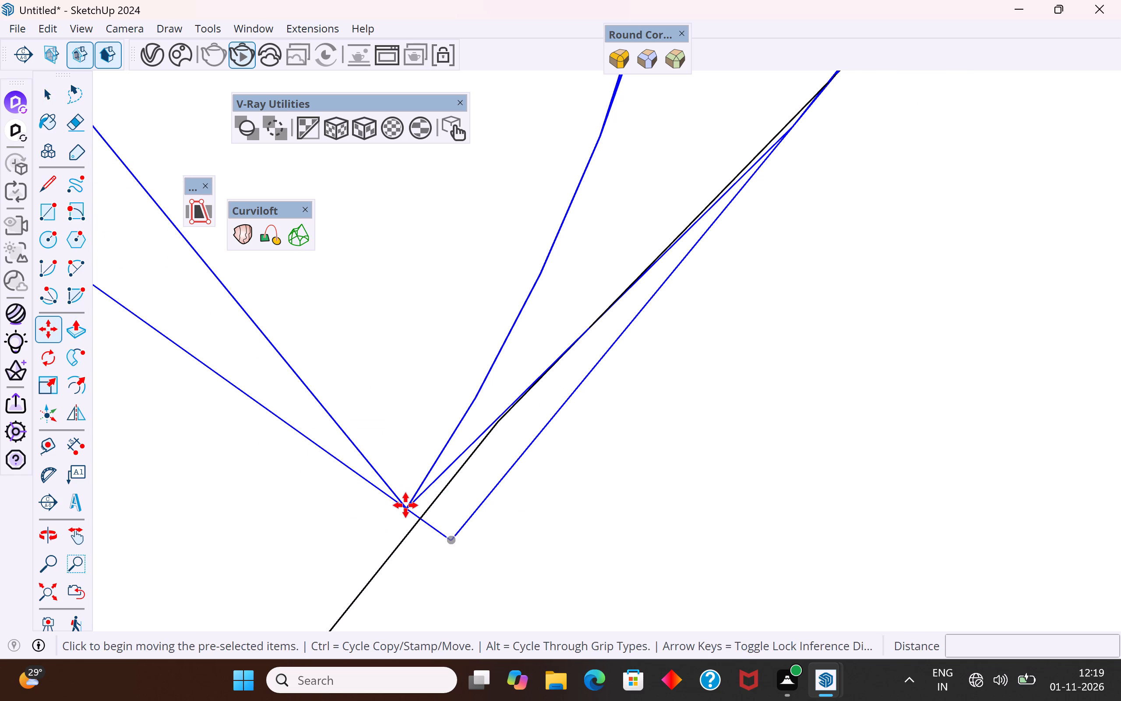
click(421, 516)
scroll(360, 537, down, 12)
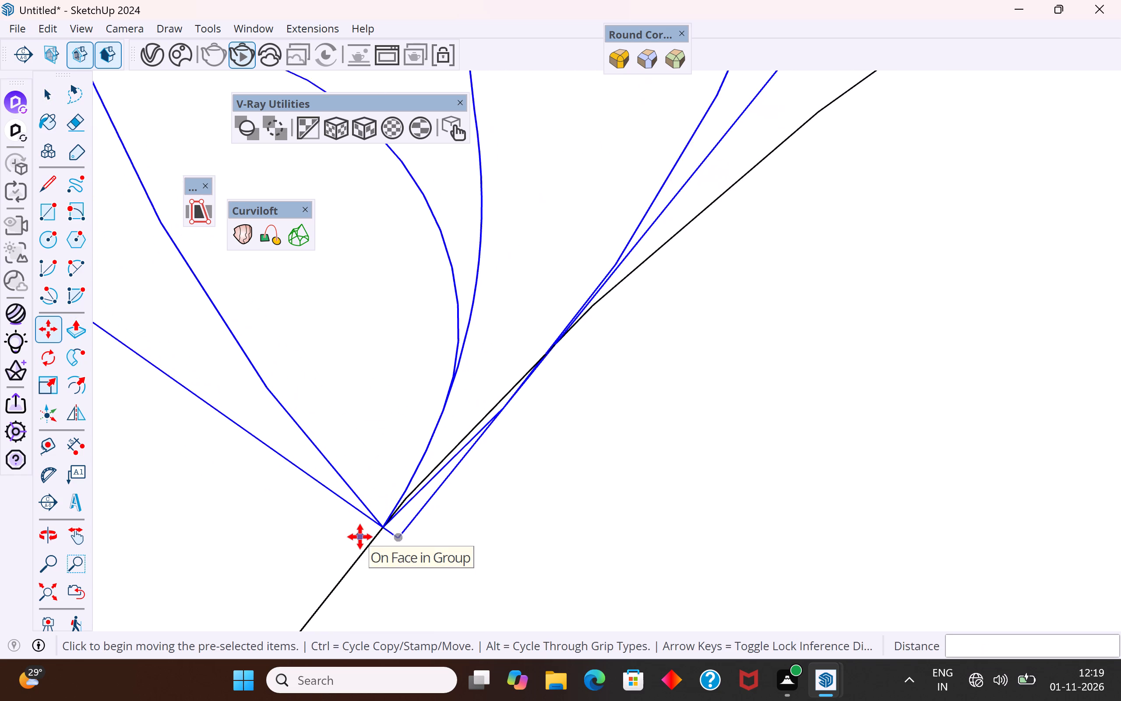
scroll(360, 537, down, 20)
scroll(360, 537, down, 4)
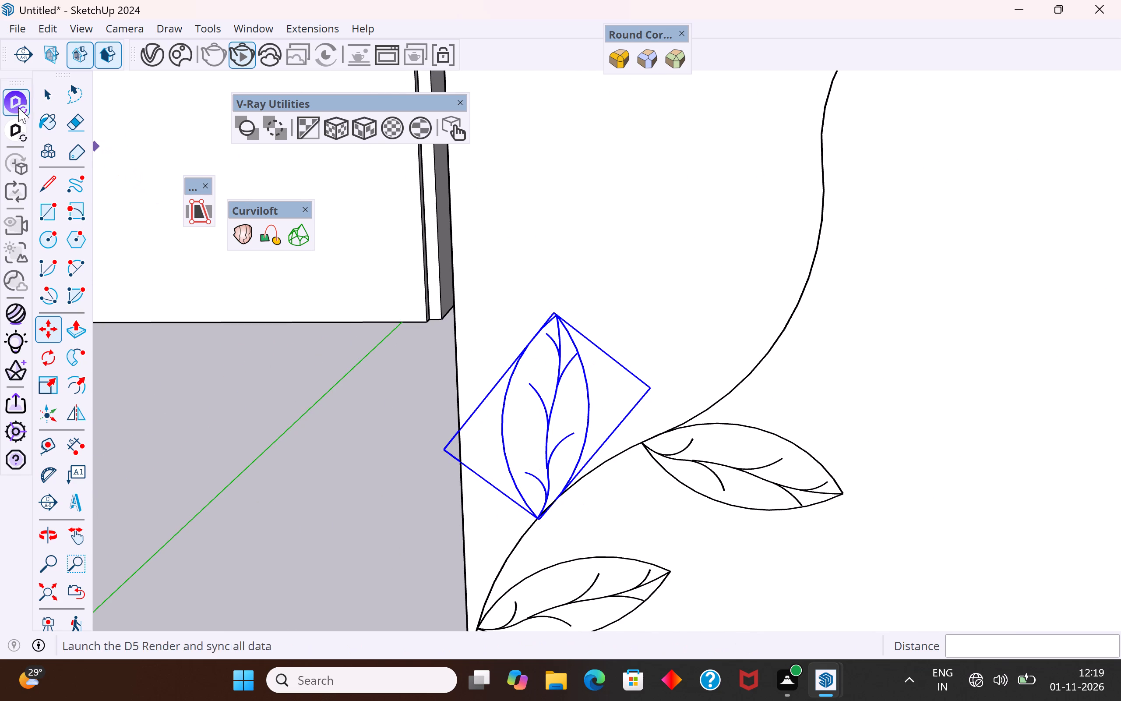
click(55, 83)
click(318, 533)
Copy the upright leaf from its base point about 2' 4 3/8" up the vine, to a curve endpoint above the third leaf.
scroll(367, 478, down, 6)
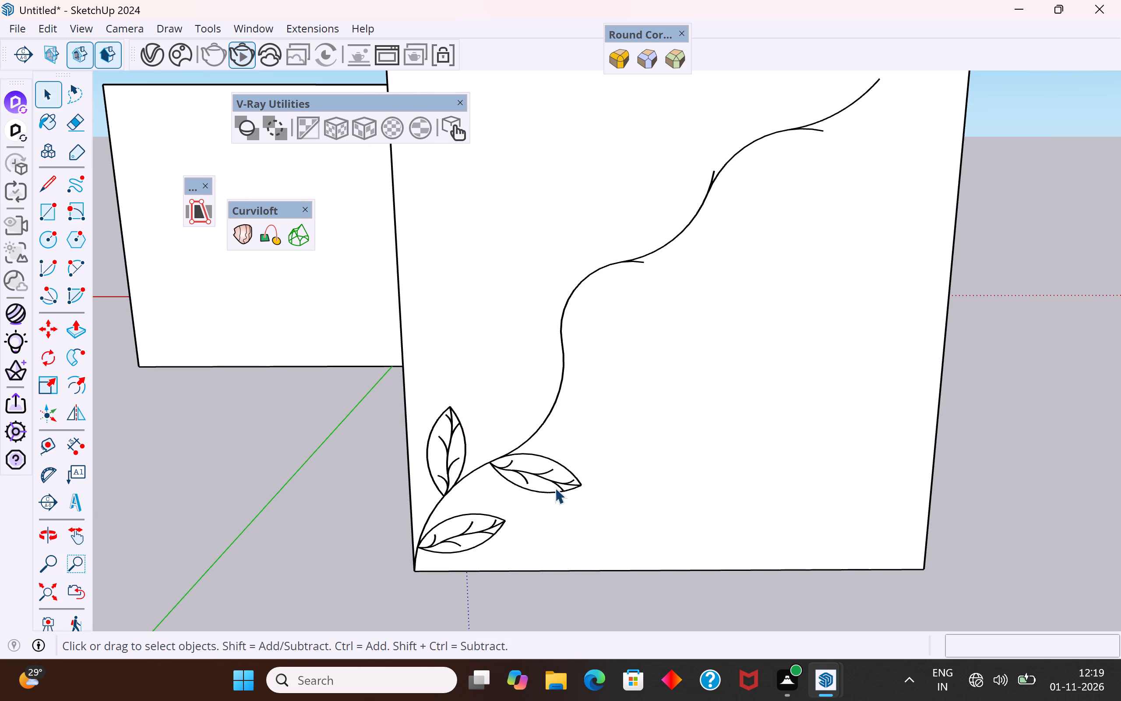
click(460, 469)
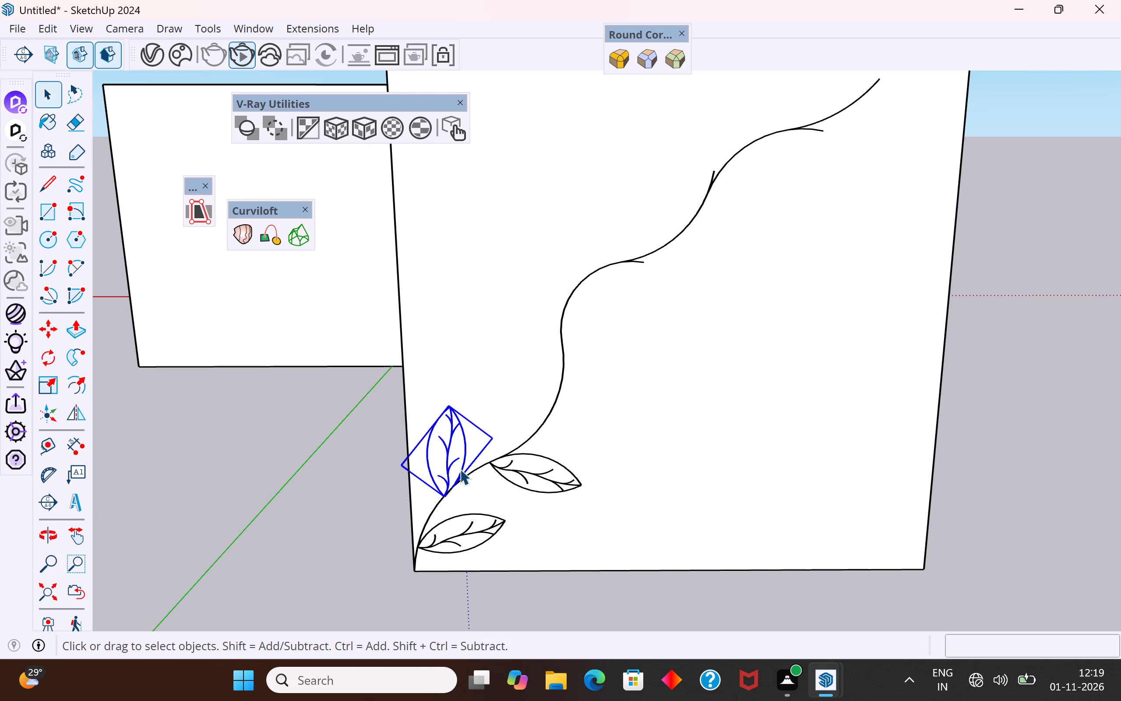
key(m)
ctrl+click(443, 494)
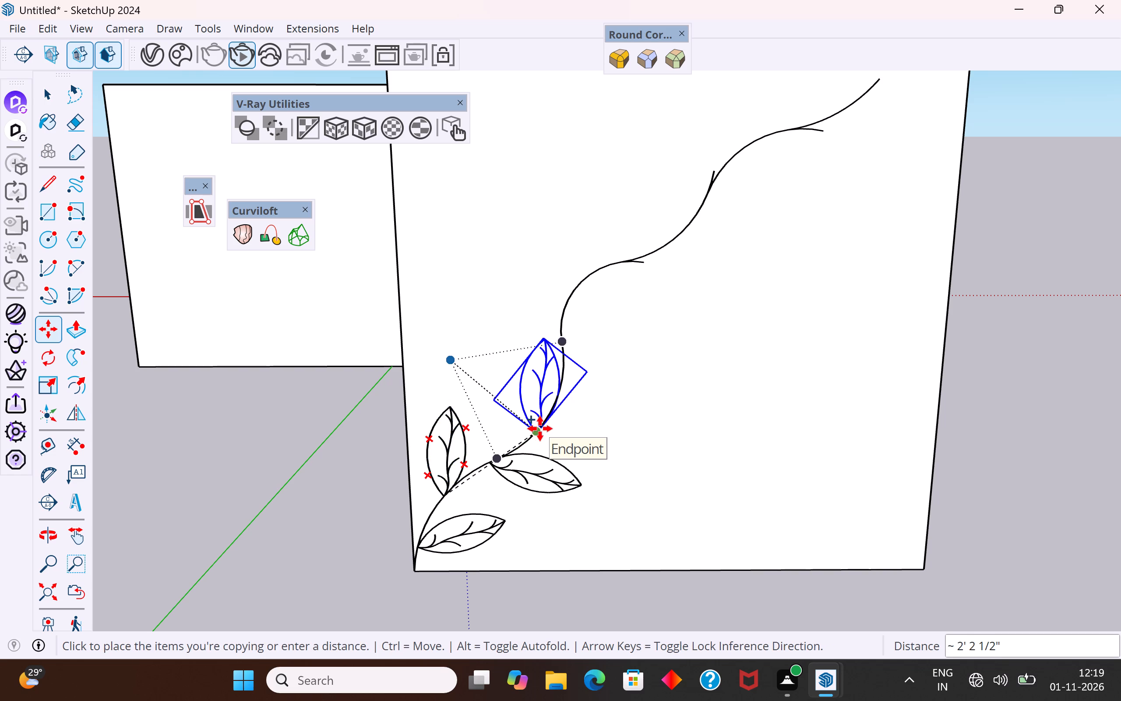
scroll(540, 428, up, 19)
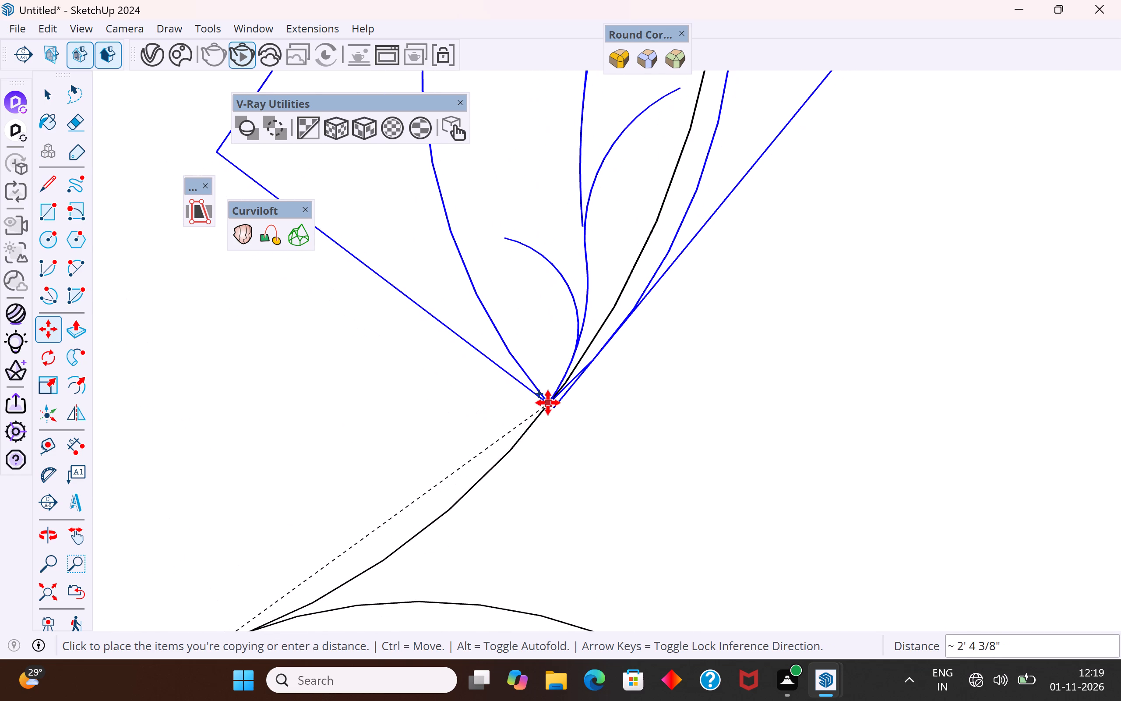
click(548, 403)
scroll(489, 579, down, 19)
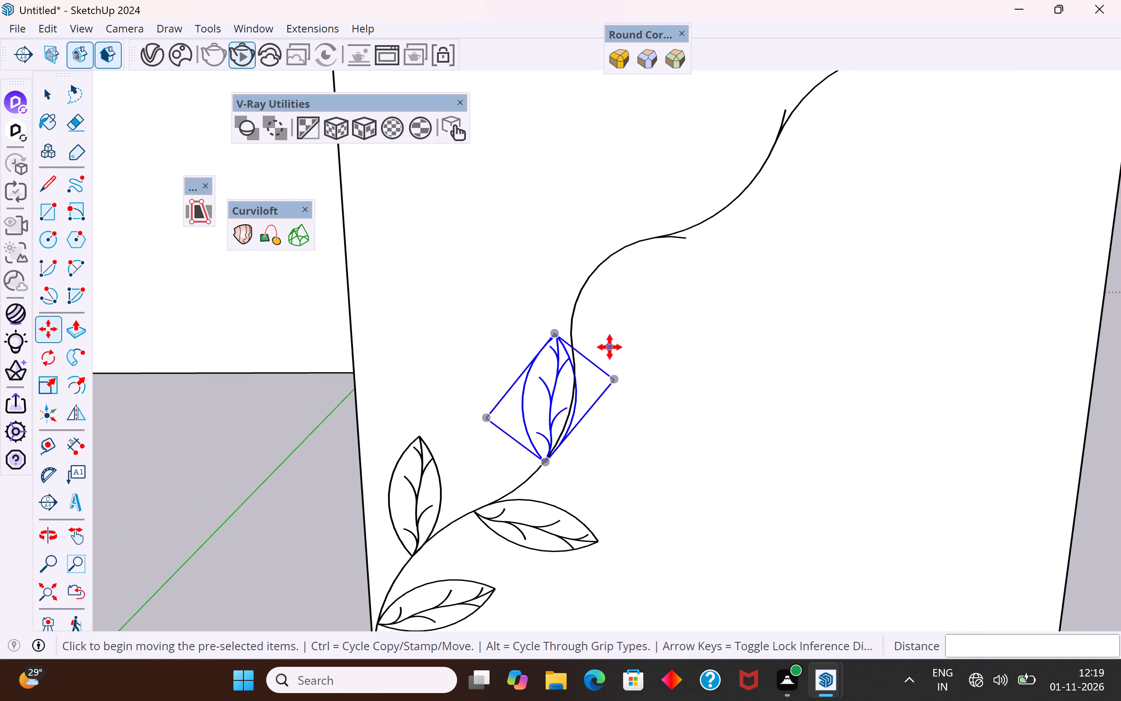
Rotate the newly copied upright fourth leaf about 12° counterclockwise around its base on the vine.
click(48, 354)
scroll(560, 469, up, 8)
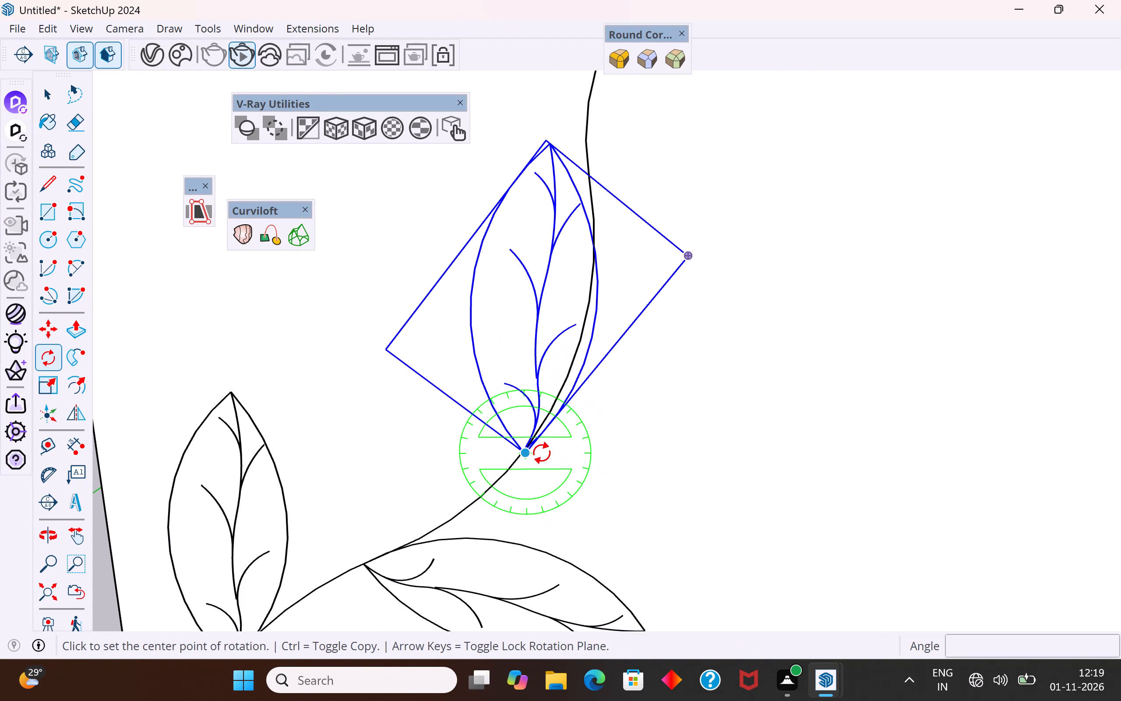
click(532, 453)
click(929, 453)
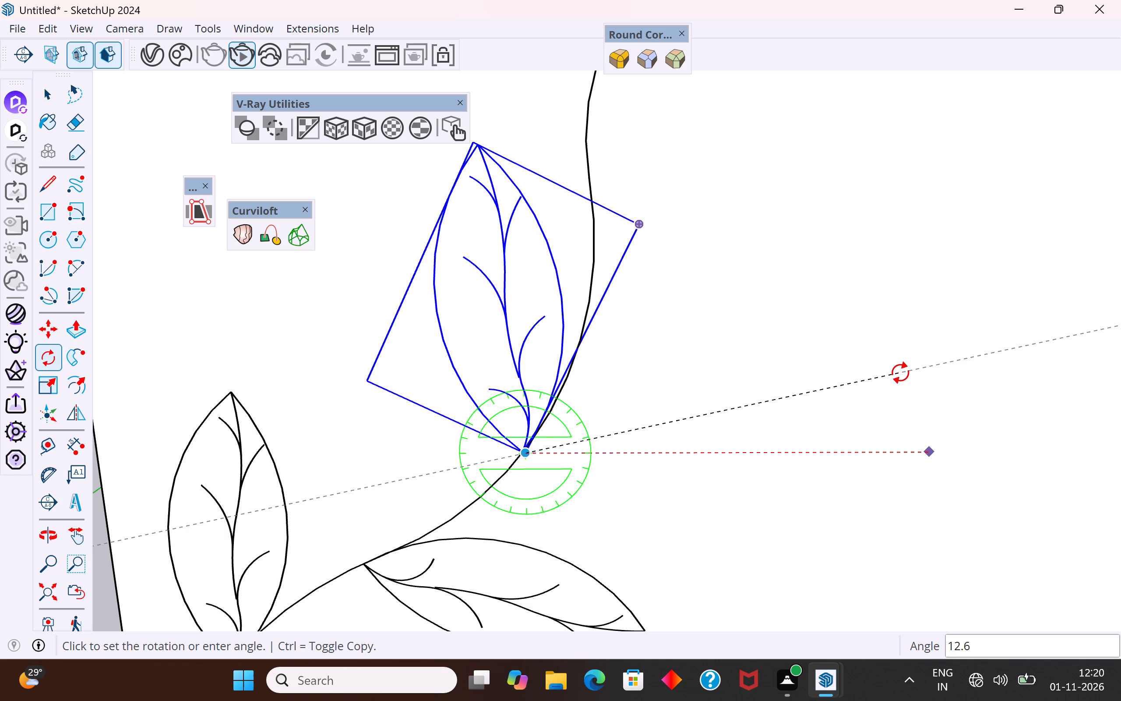
click(905, 375)
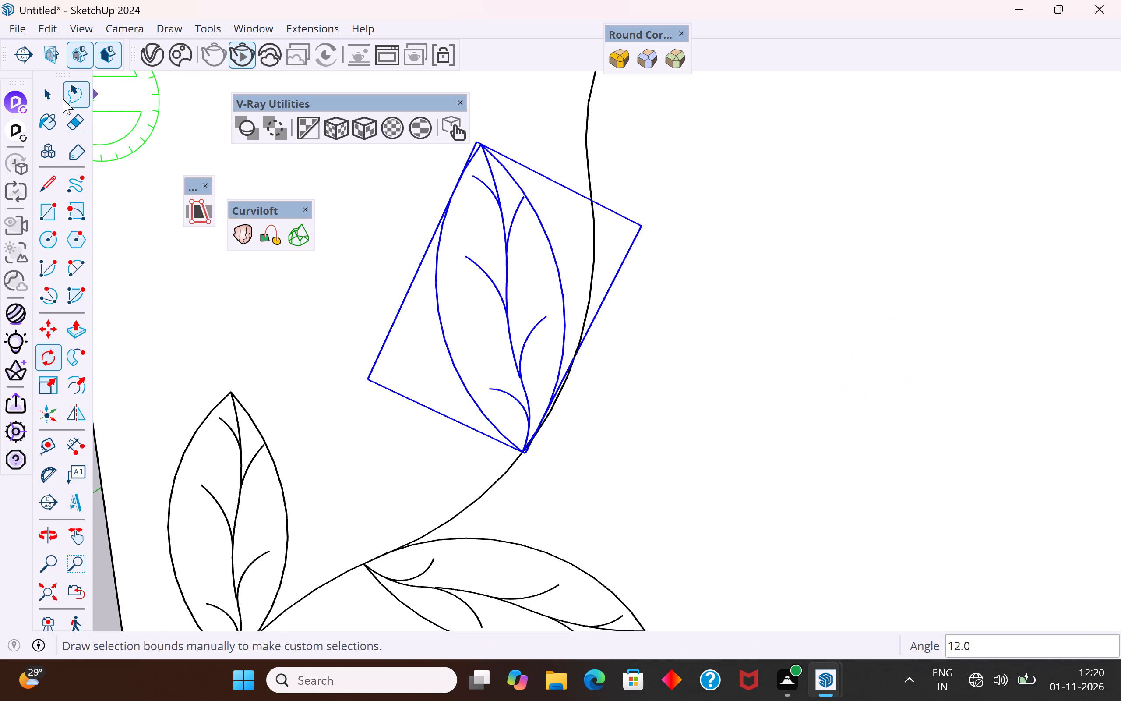
click(49, 89)
Rotate the fourth leaf back about 4.6° clockwise around its base on the vine and deselect it.
scroll(527, 443, up, 18)
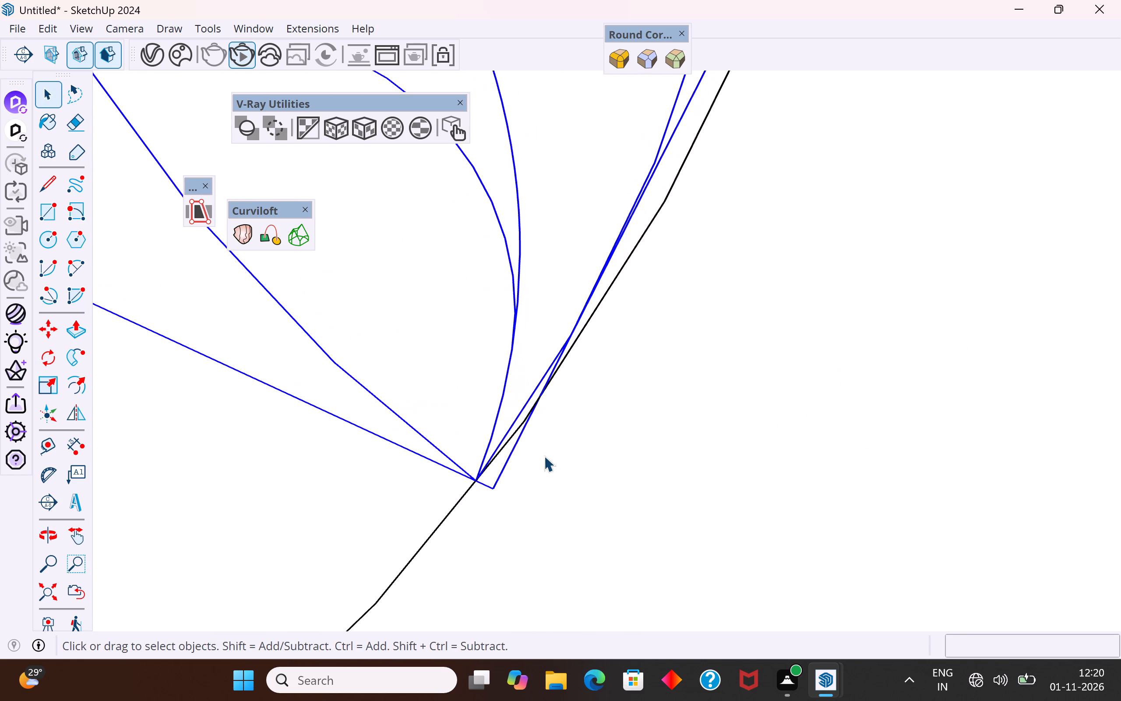
scroll(545, 460, down, 4)
scroll(568, 535, down, 6)
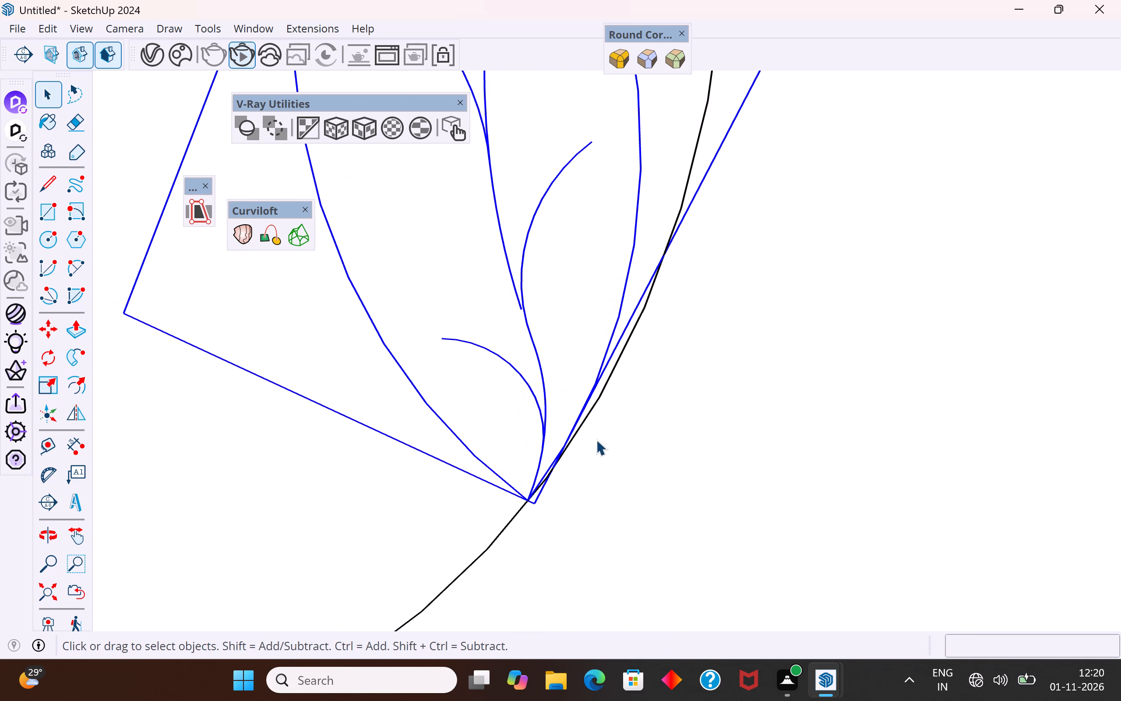
scroll(583, 491, down, 14)
scroll(604, 437, down, 12)
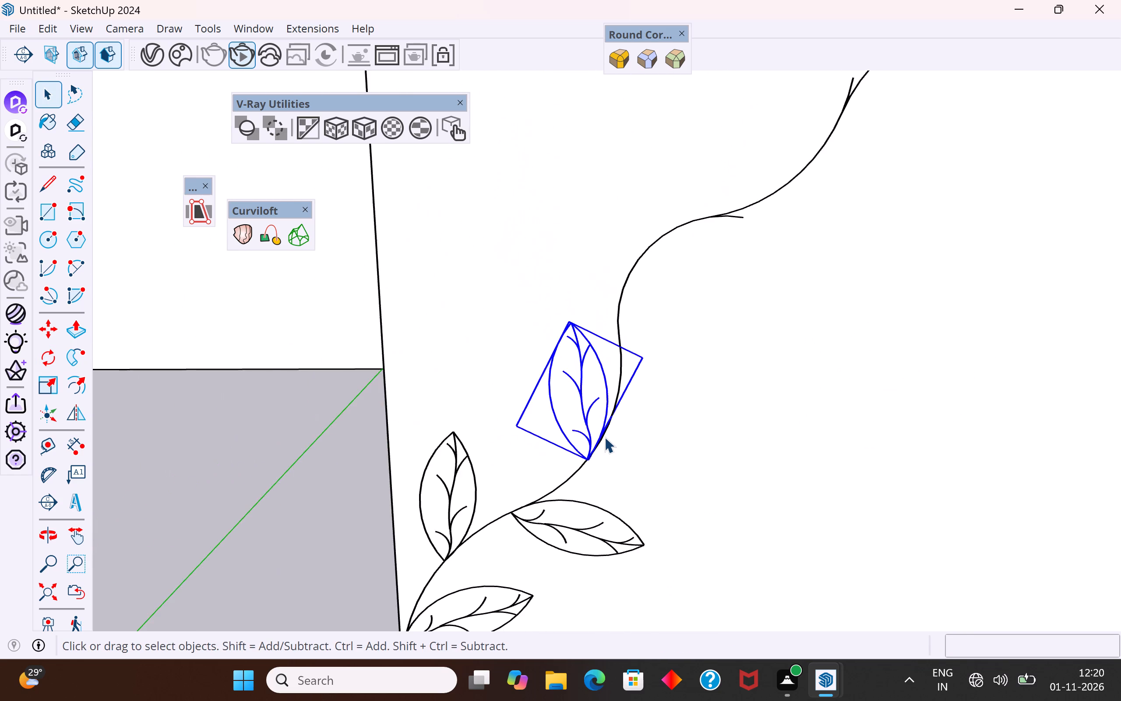
scroll(604, 437, down, 4)
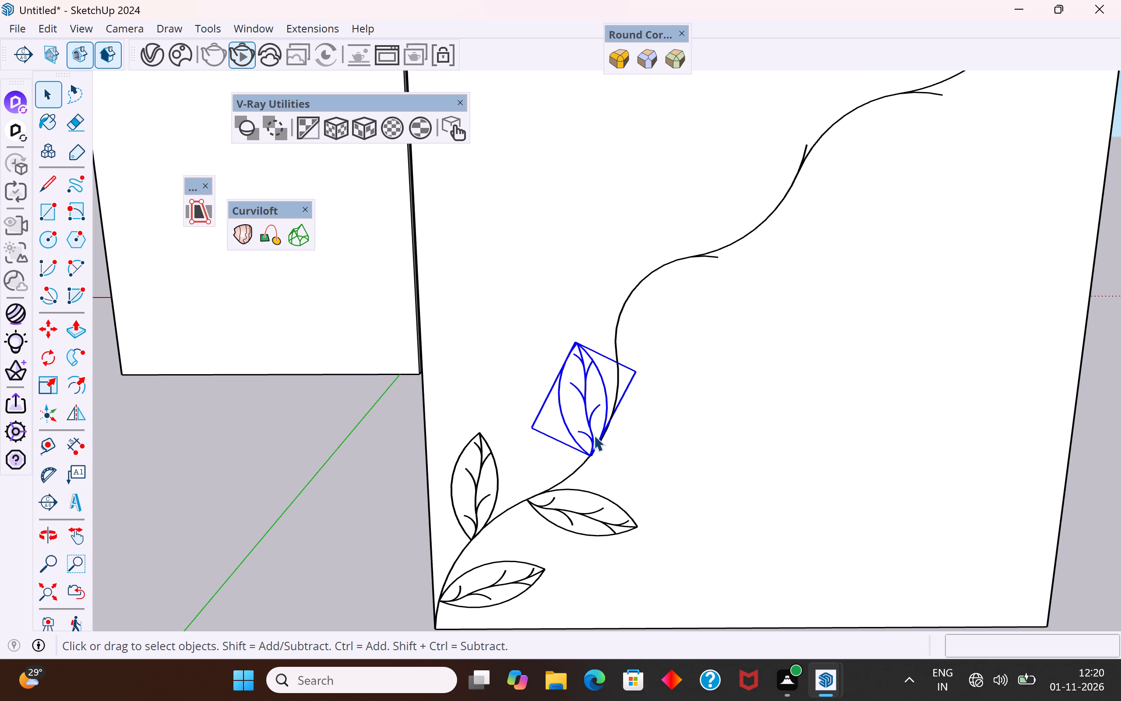
key(m)
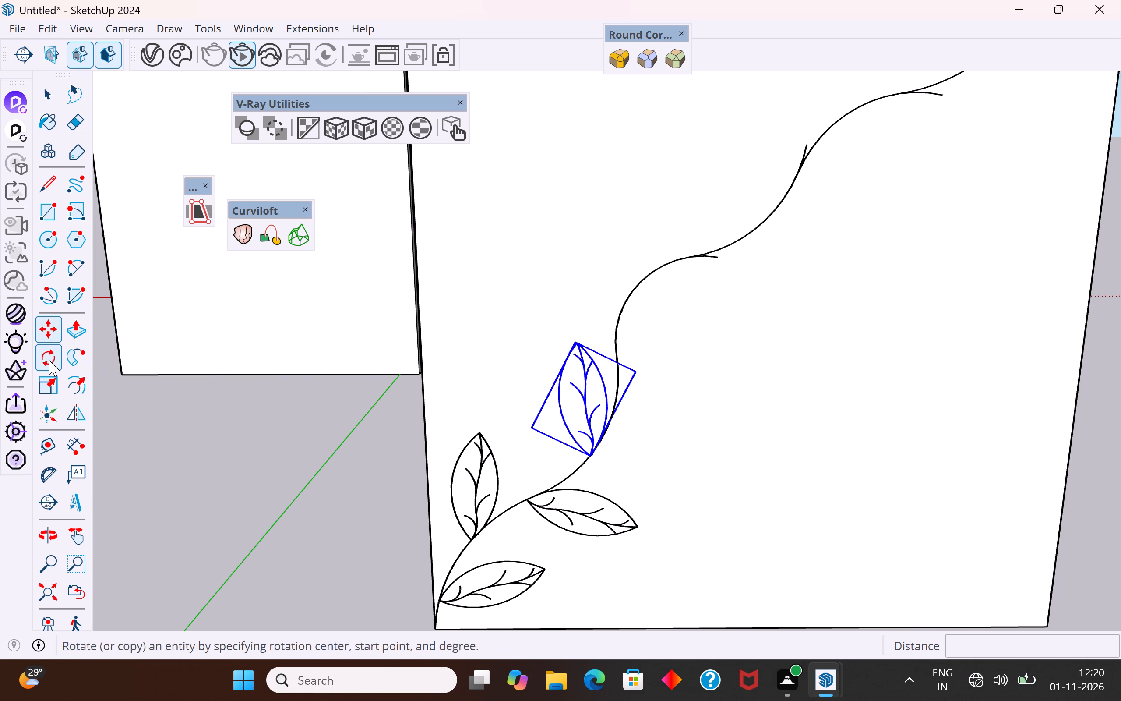
click(49, 360)
click(597, 451)
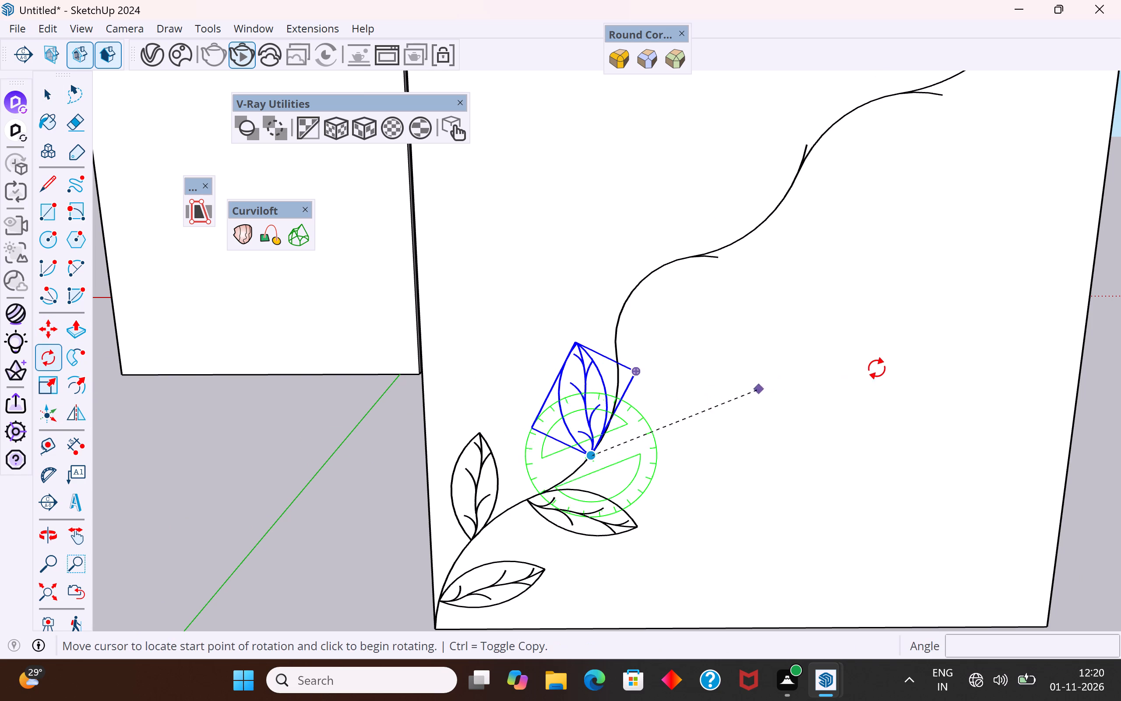
click(858, 337)
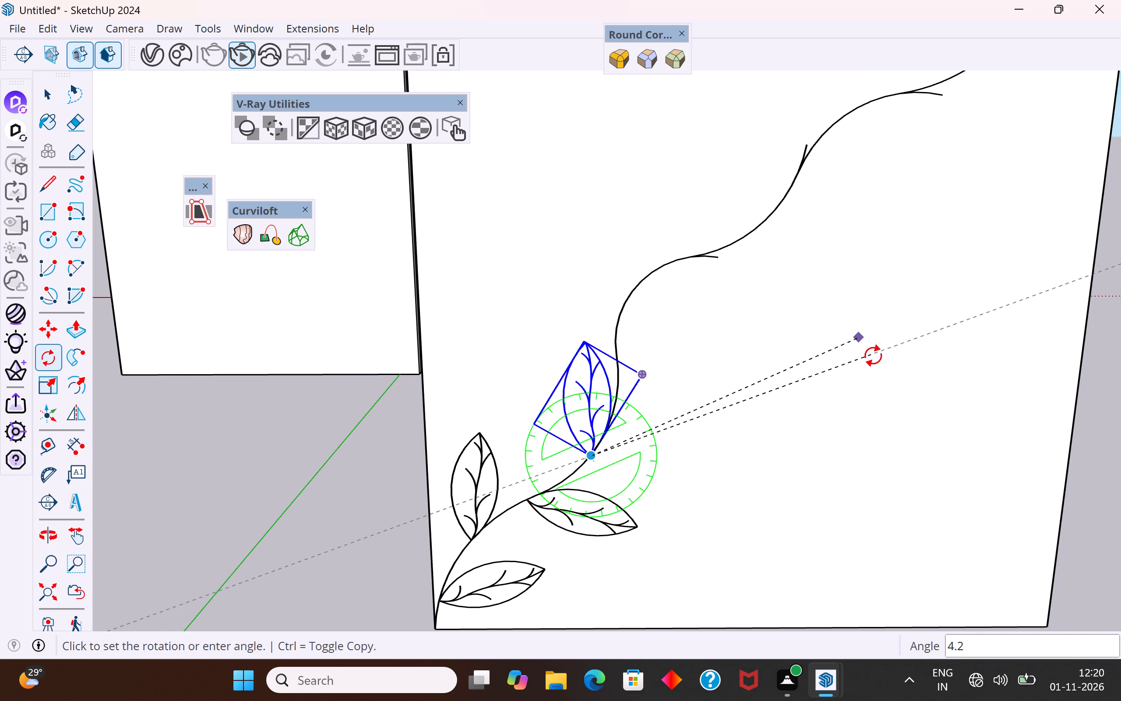
click(873, 356)
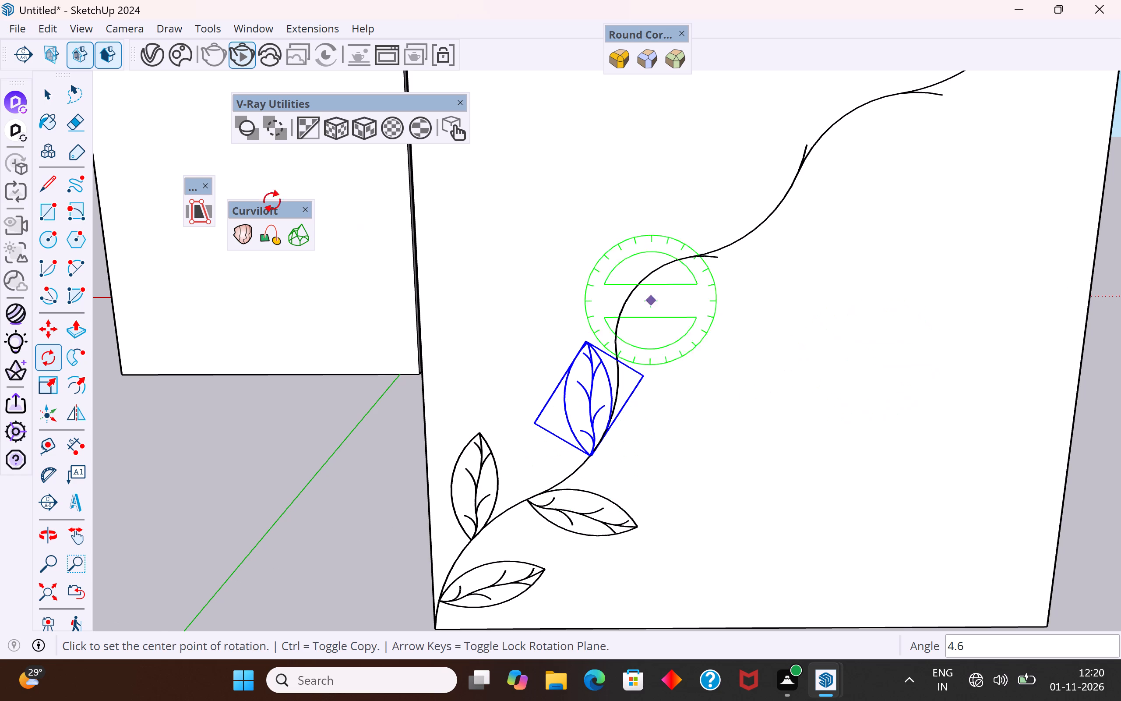
click(35, 93)
click(52, 102)
click(216, 394)
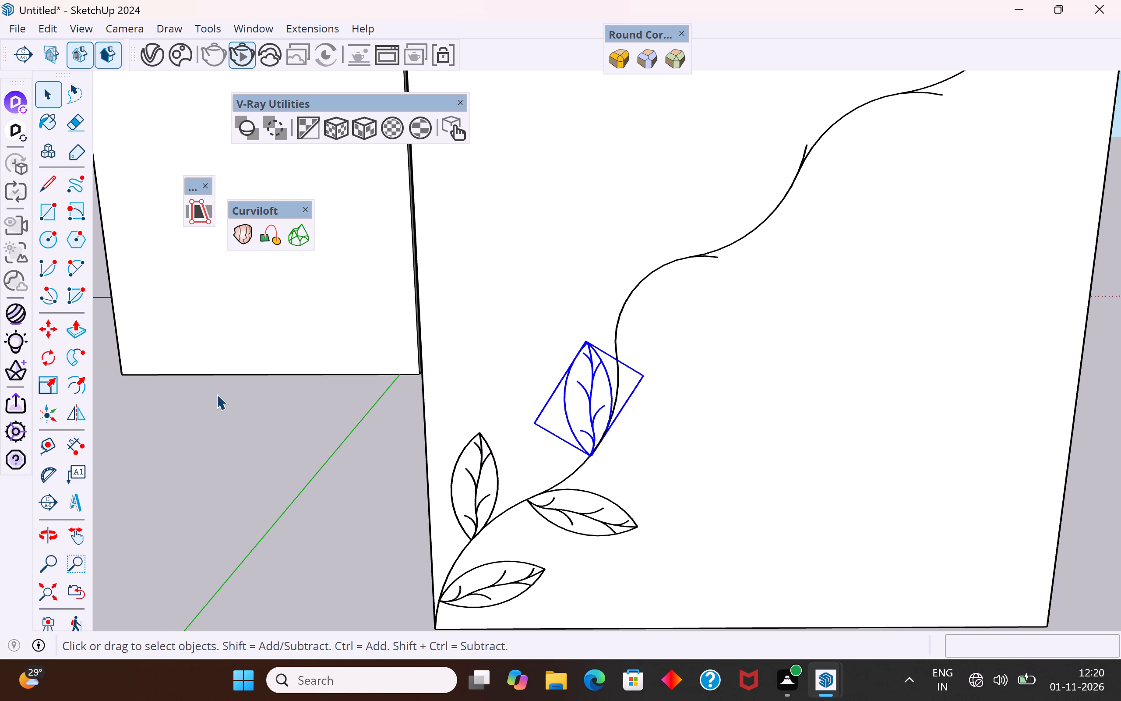
Copy the third leaf from its base point about 3' 6" up the vine, to the bend above the fourth leaf.
click(588, 492)
key(m)
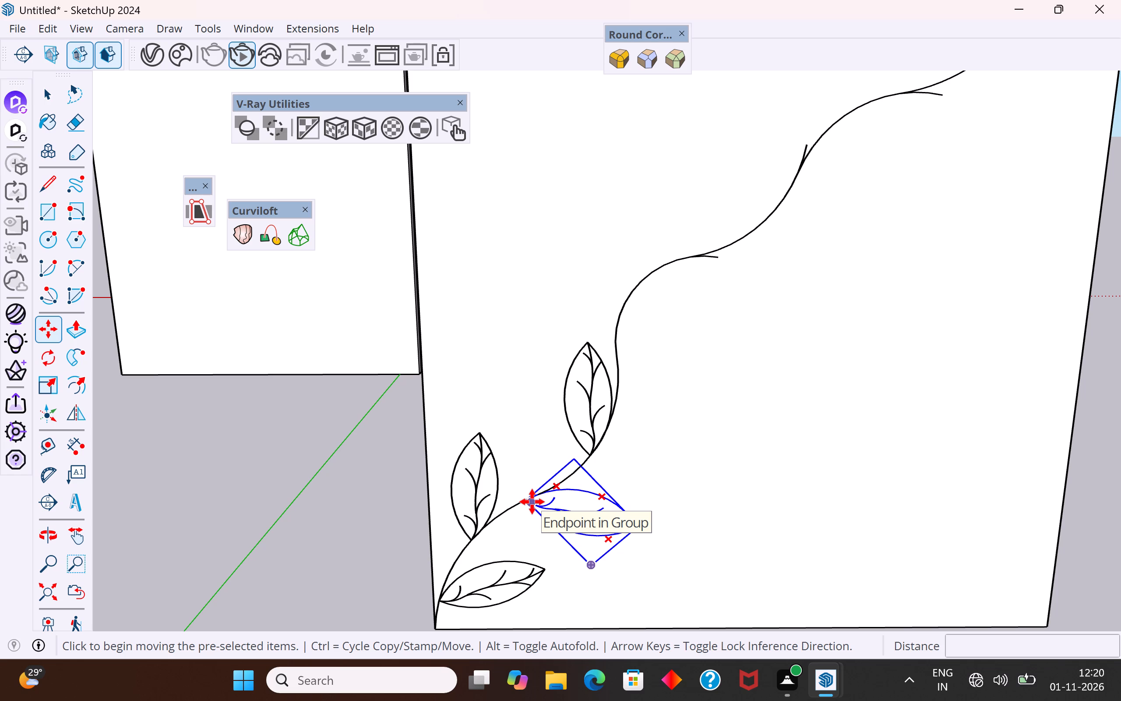
click(532, 502)
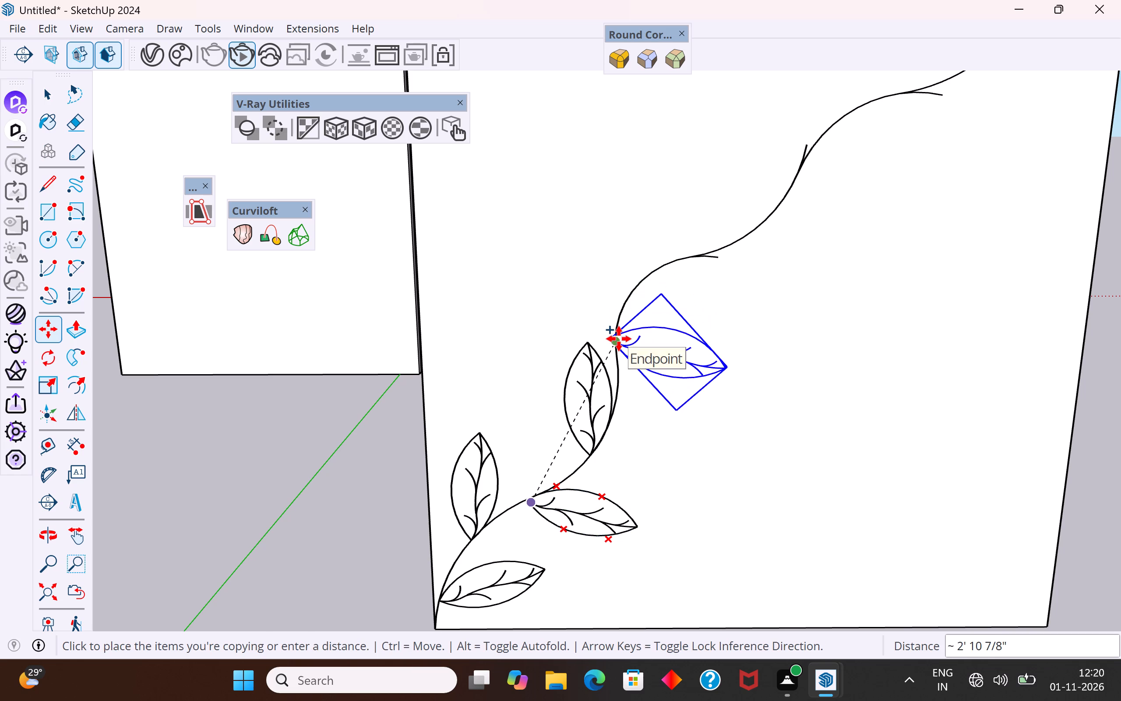
click(629, 308)
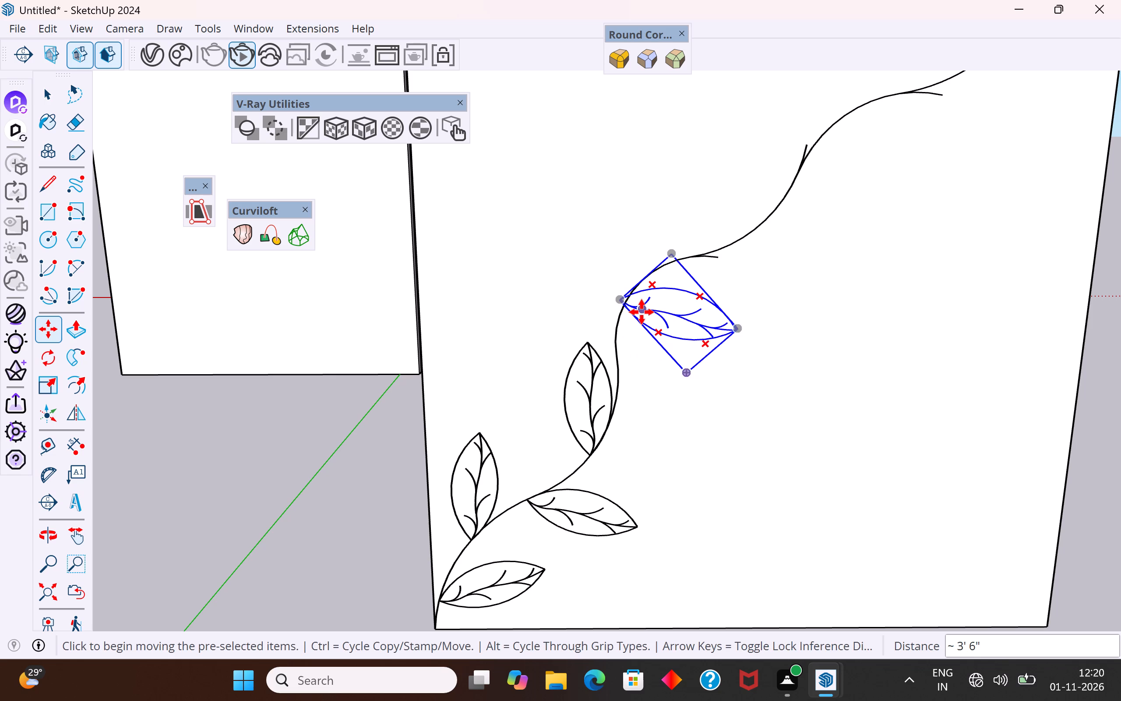
Rotate the copied fifth leaf 45° counterclockwise around its base point and deselect it.
click(55, 359)
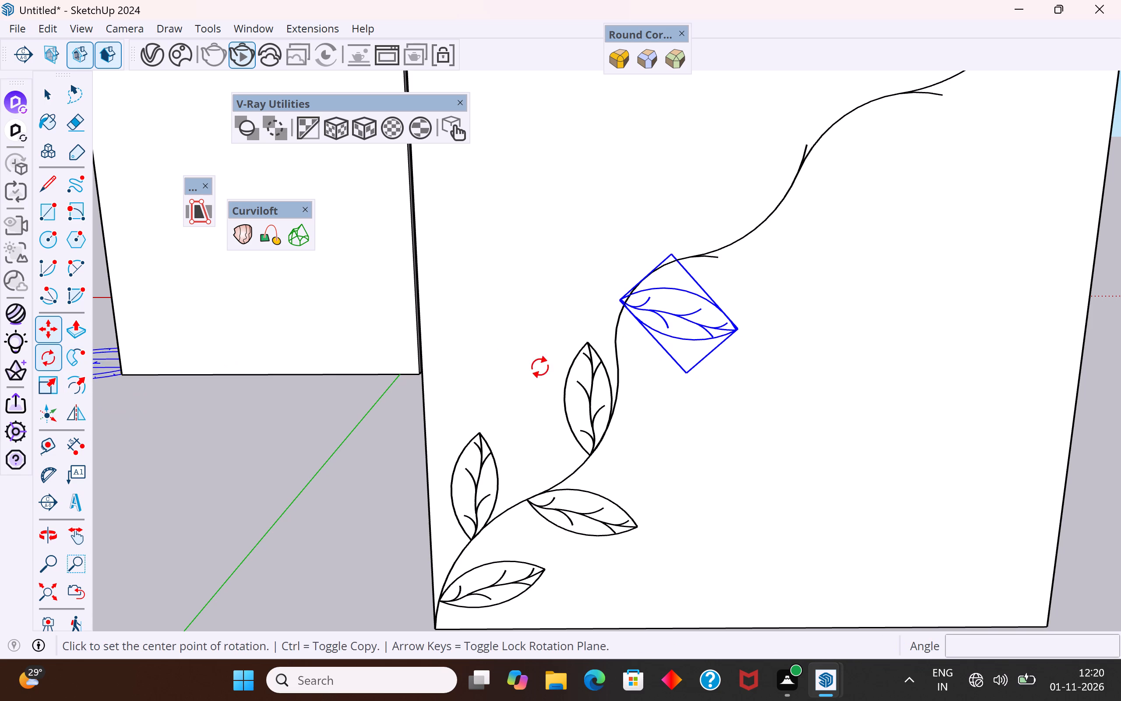
click(622, 299)
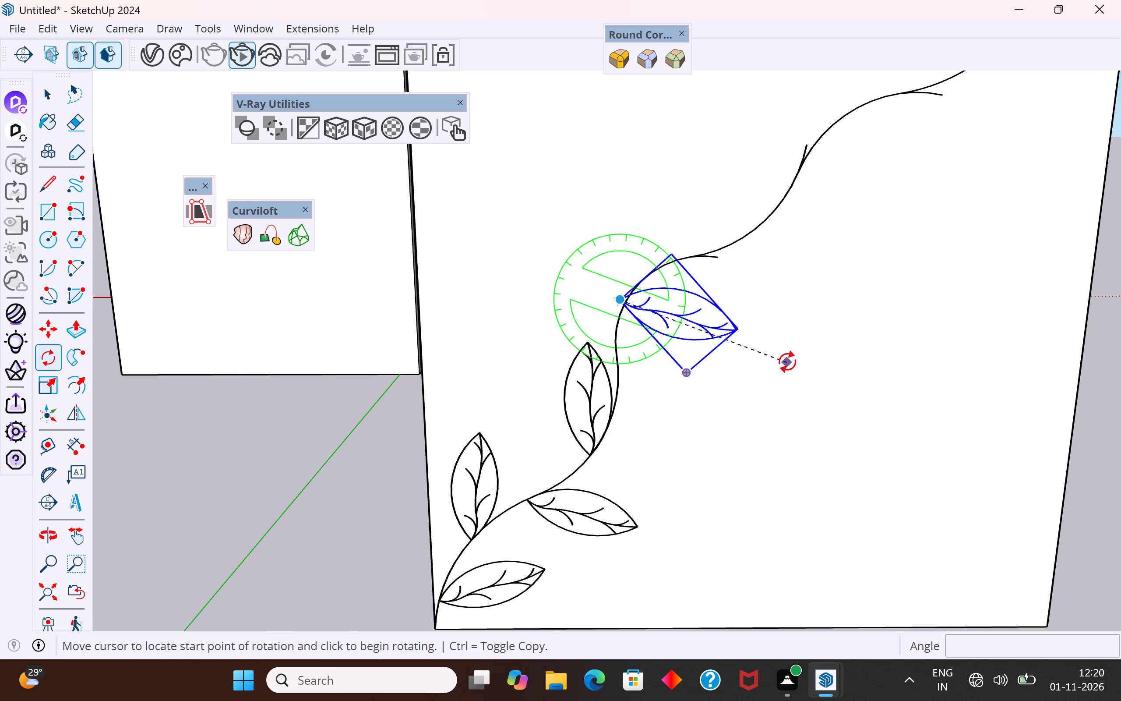
click(792, 358)
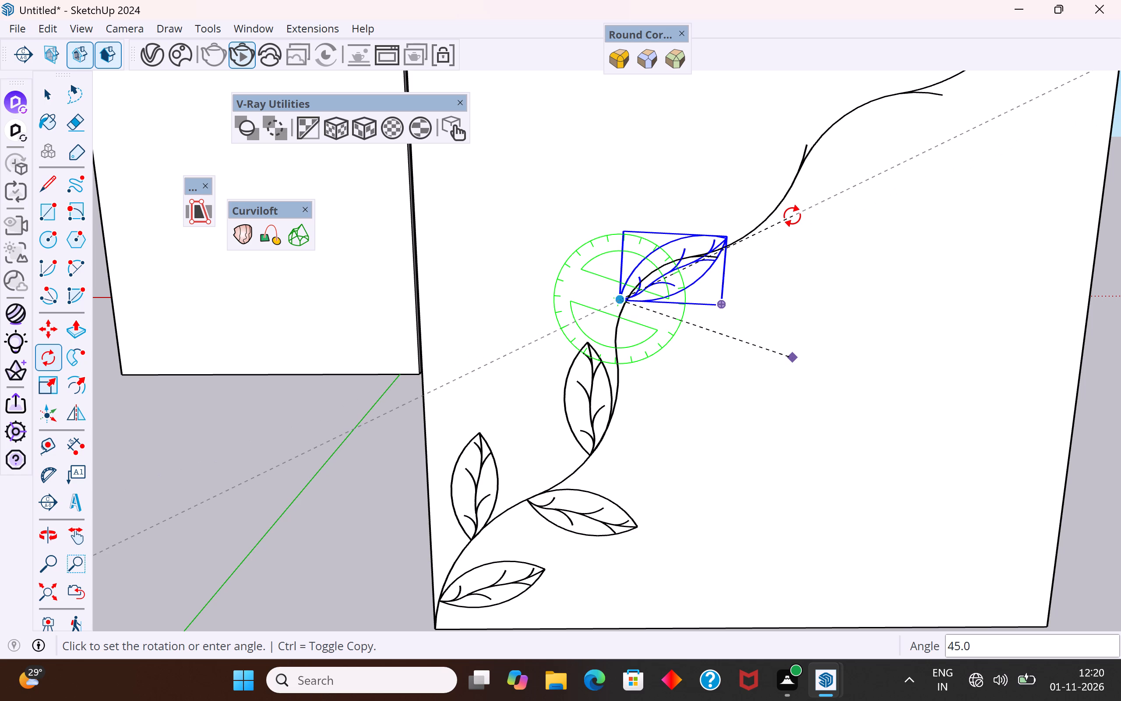
click(792, 216)
click(55, 96)
click(342, 448)
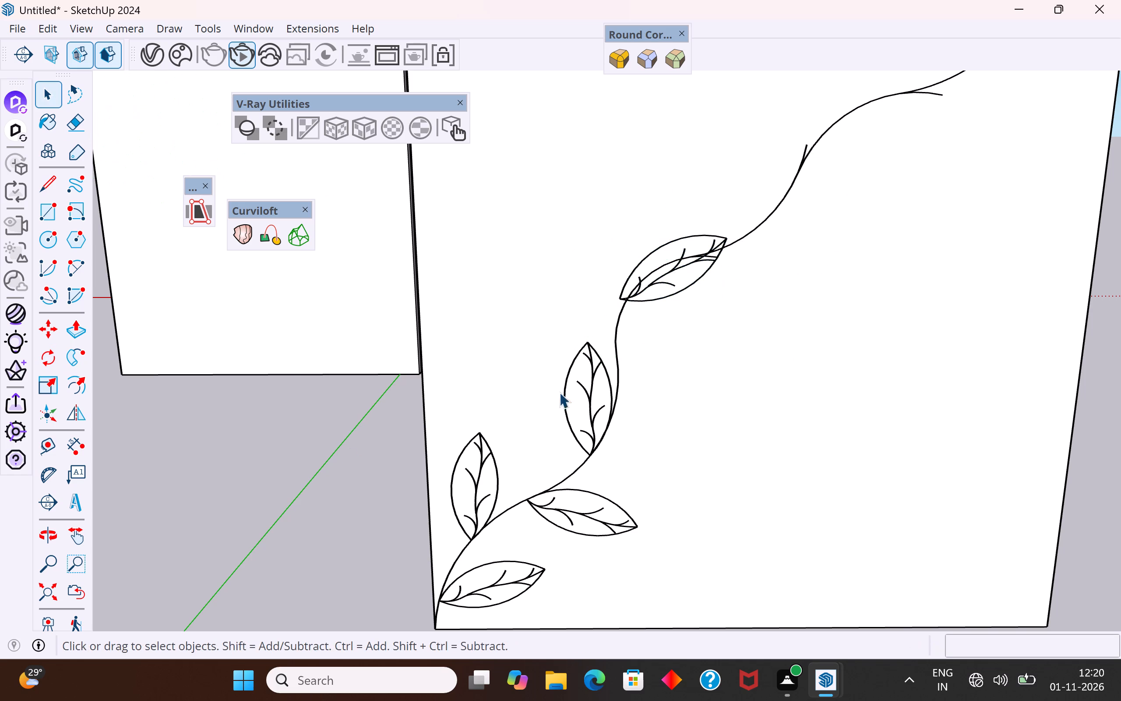
Move the fifth leaf by its base point onto the vine curve, just above the fourth leaf.
click(622, 289)
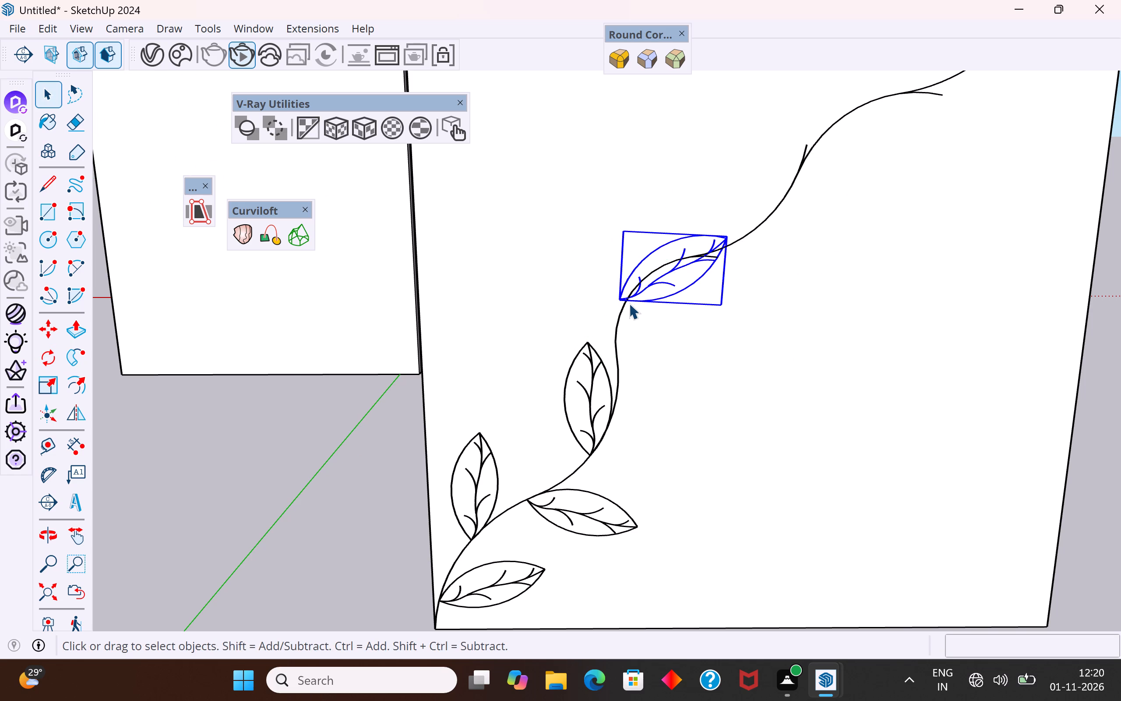
key(m)
click(620, 297)
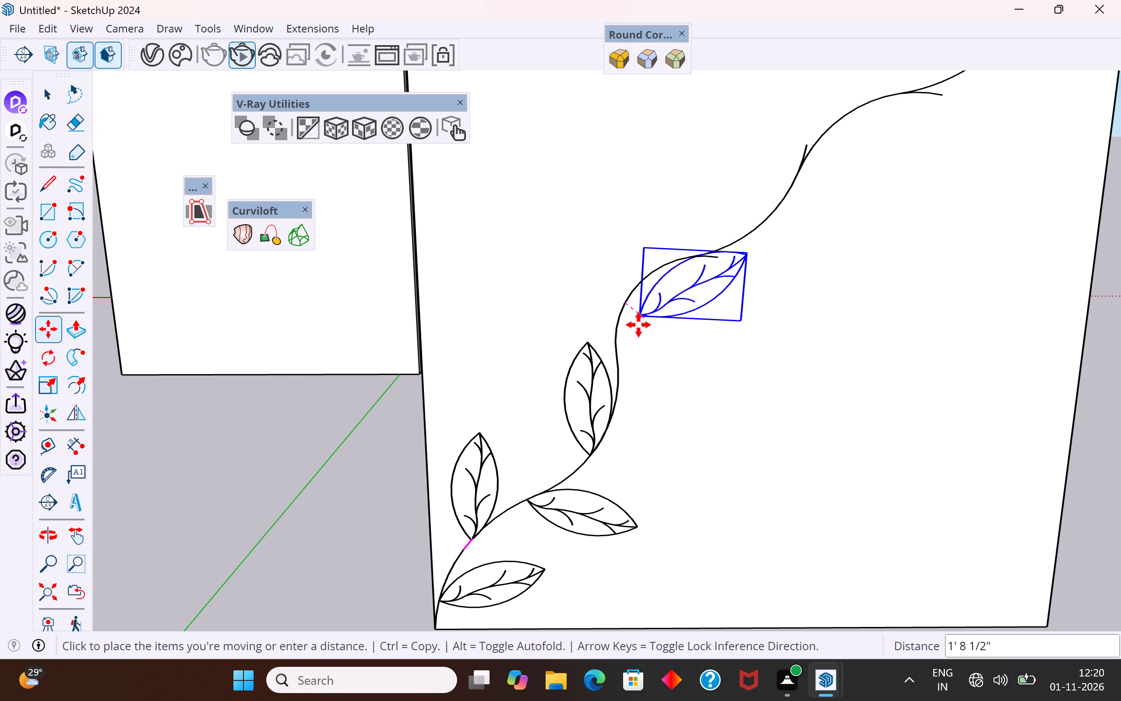
click(628, 320)
scroll(744, 347, up, 5)
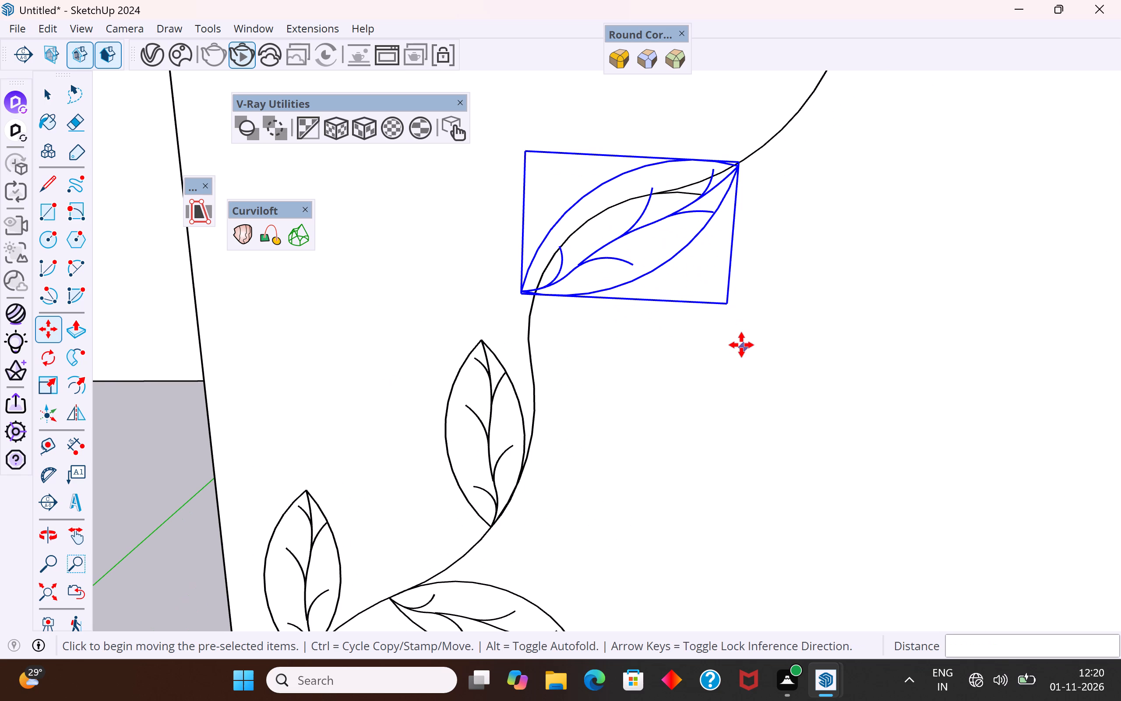
click(521, 290)
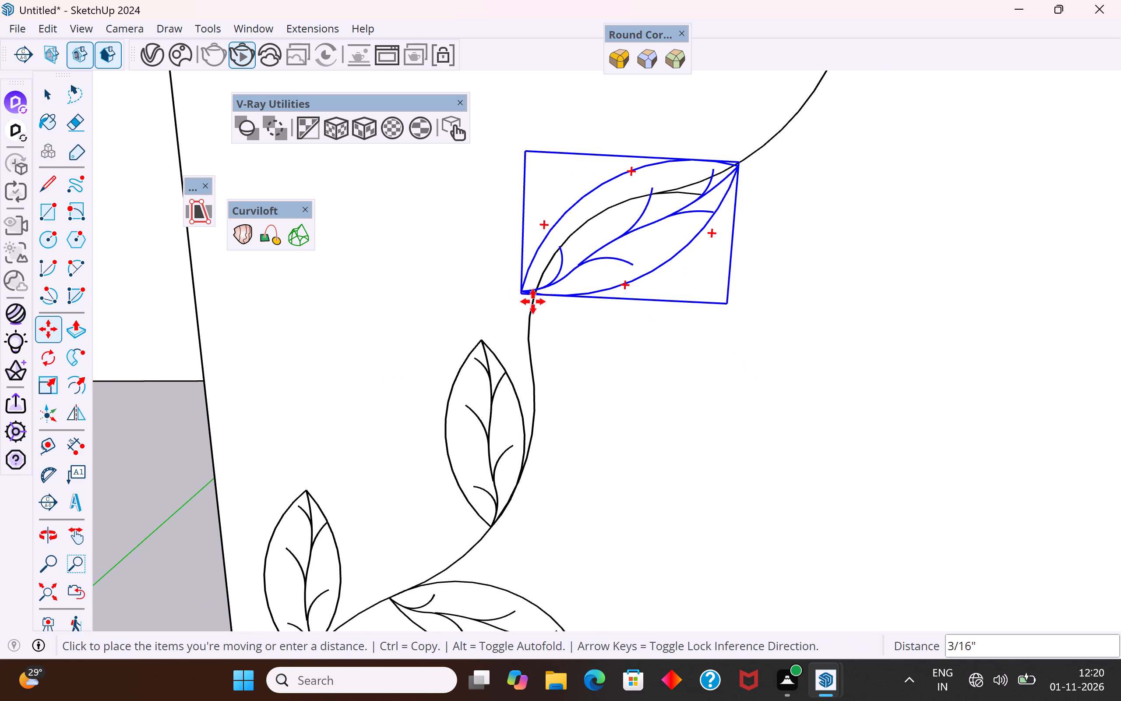
click(536, 303)
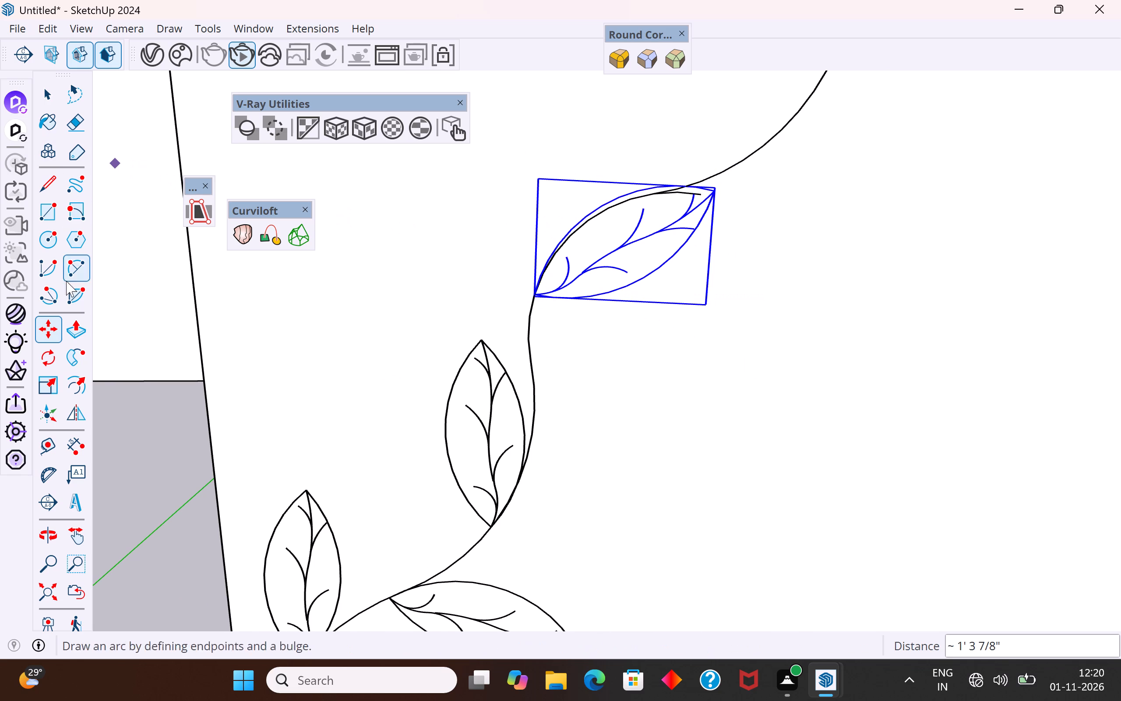
Rotate the fifth leaf about 15° clockwise around its base, away from the vine curve, and deselect it.
click(49, 357)
click(548, 293)
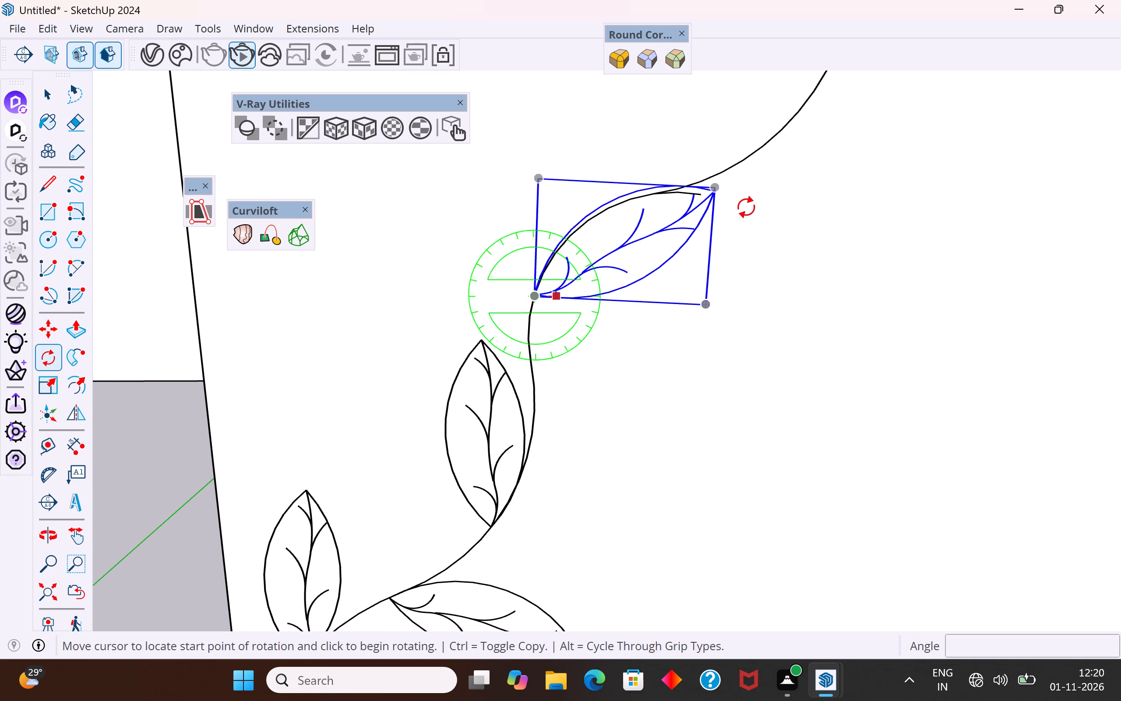
click(709, 195)
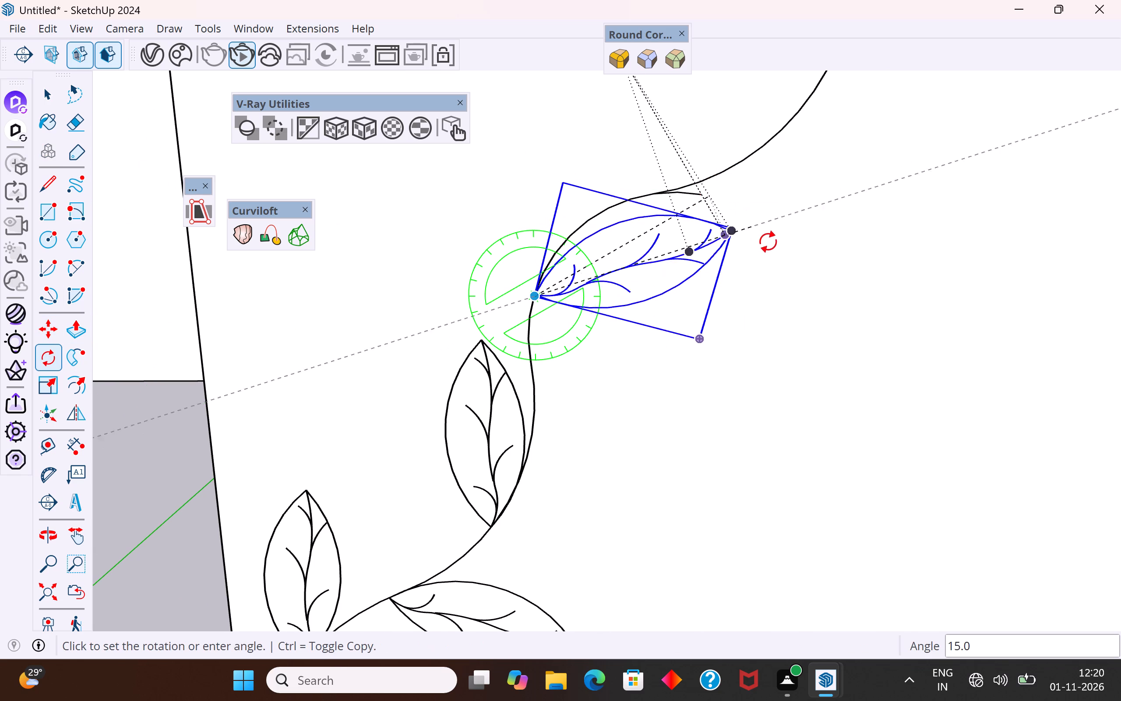
click(778, 234)
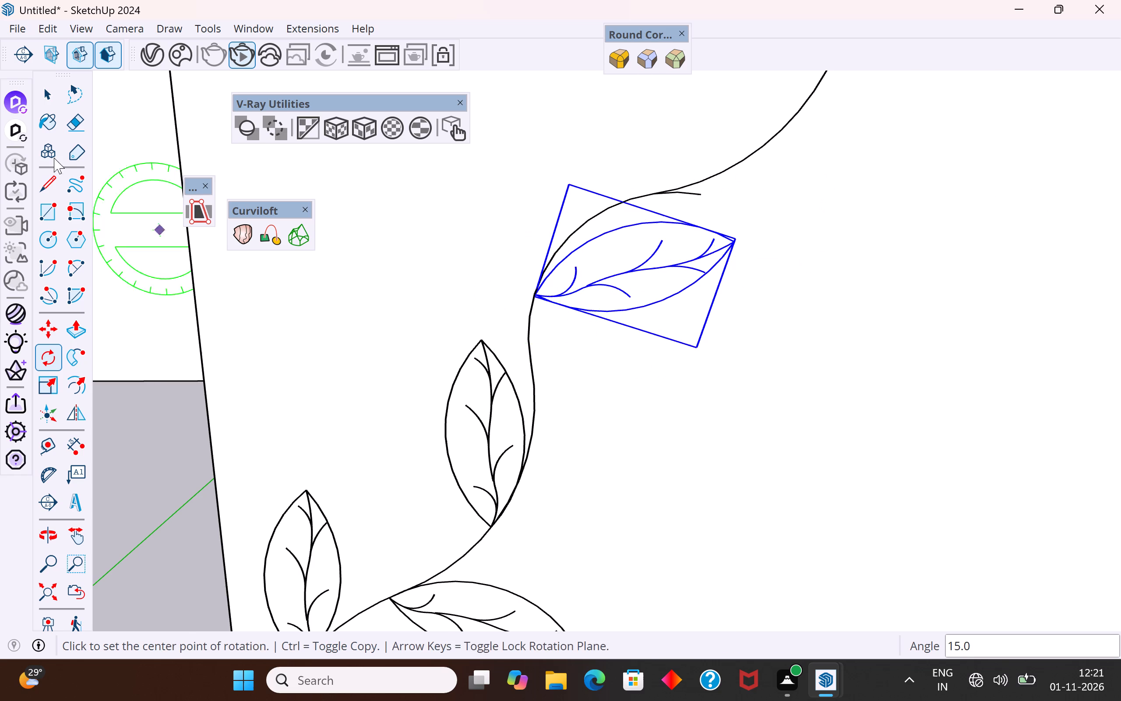
click(53, 92)
click(141, 431)
Rotate the fifth leaf about 6° counterclockwise around its base point, back toward the vine curve, and deselect it.
scroll(764, 440, down, 5)
middle_drag(764, 440, 774, 511)
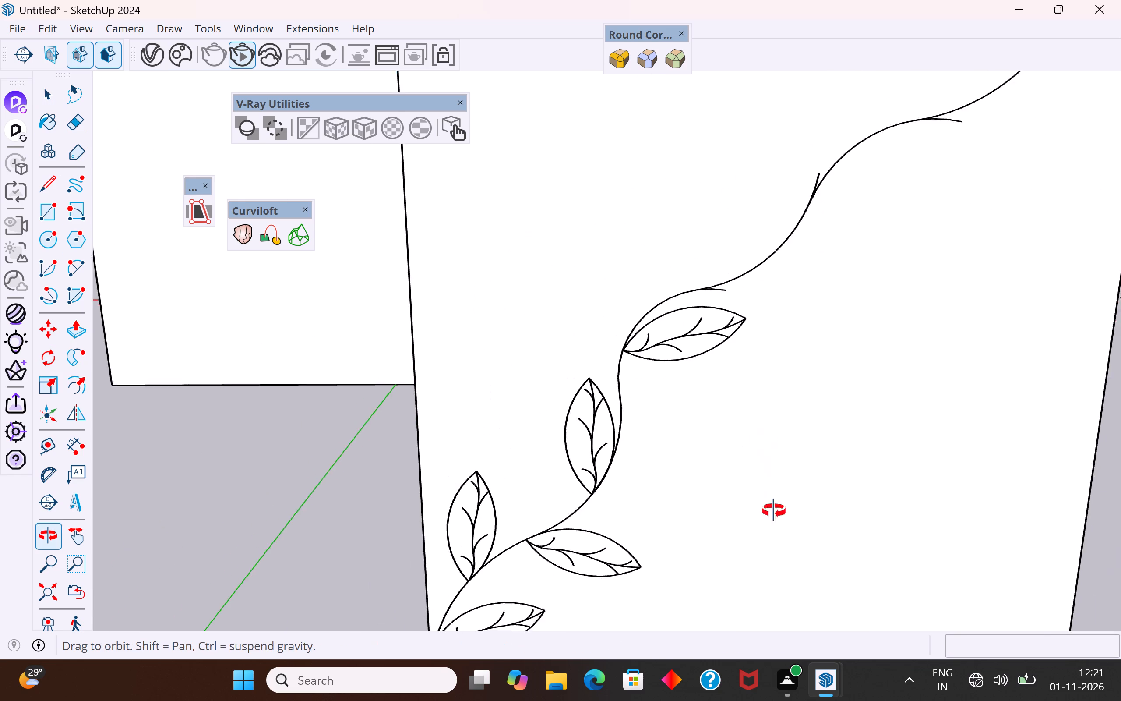
middle_drag(774, 511, 768, 489)
scroll(780, 352, down, 5)
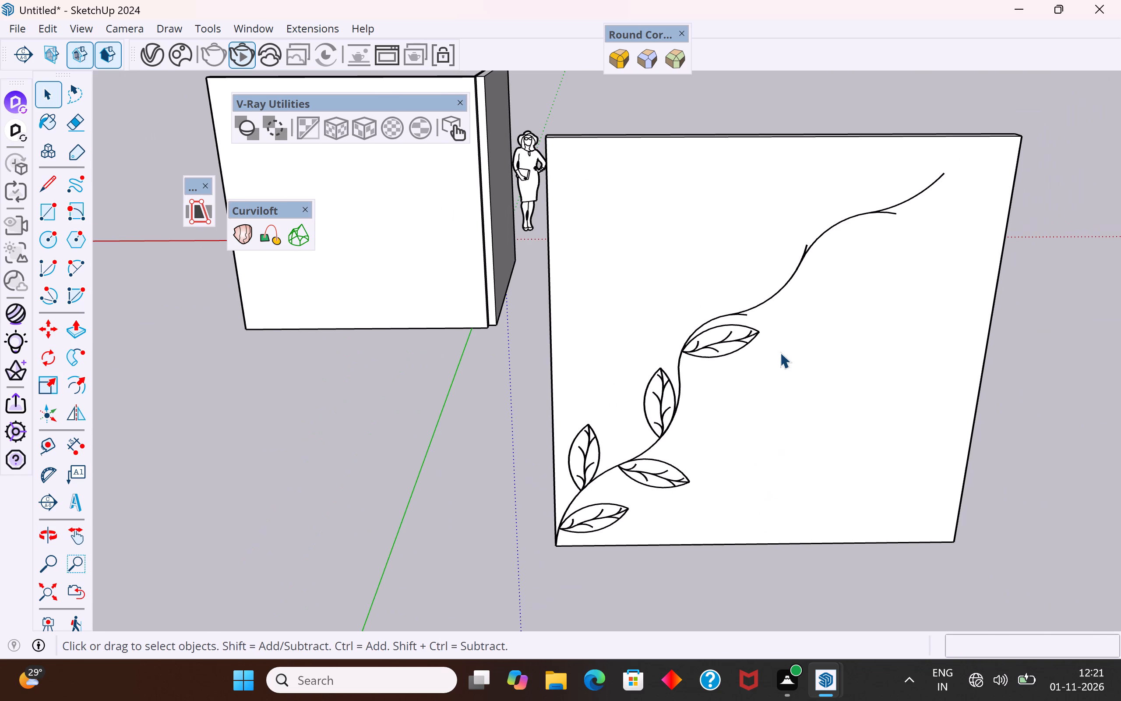
scroll(816, 265, up, 8)
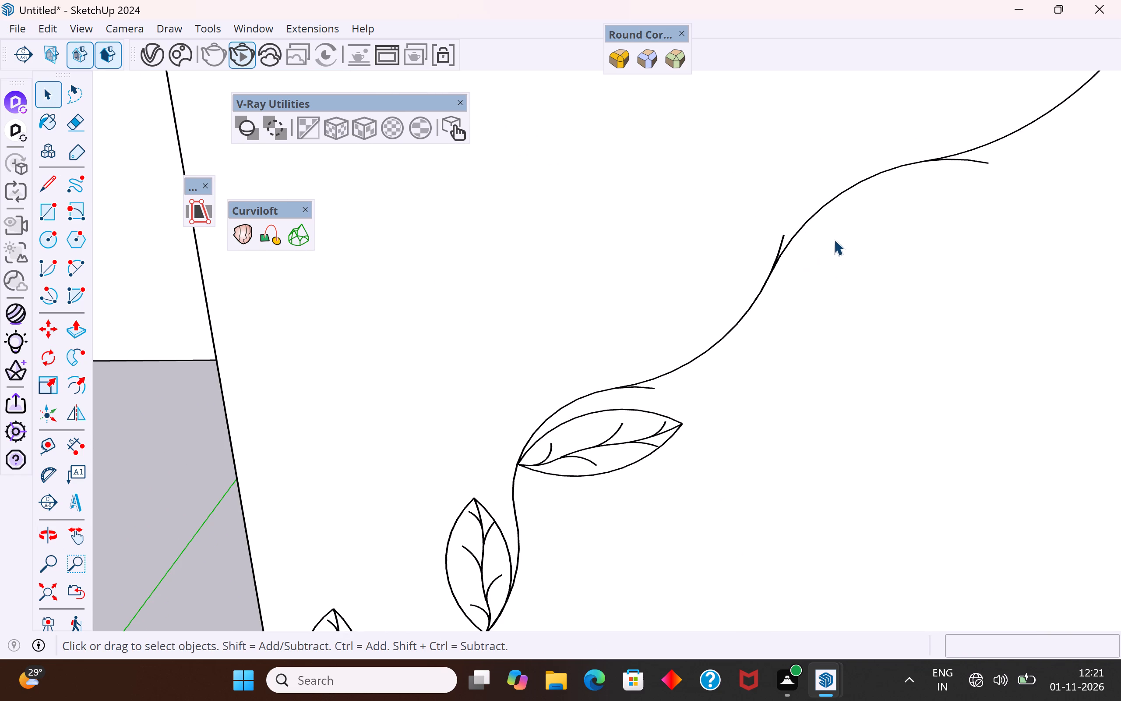
middle_drag(888, 277, 859, 280)
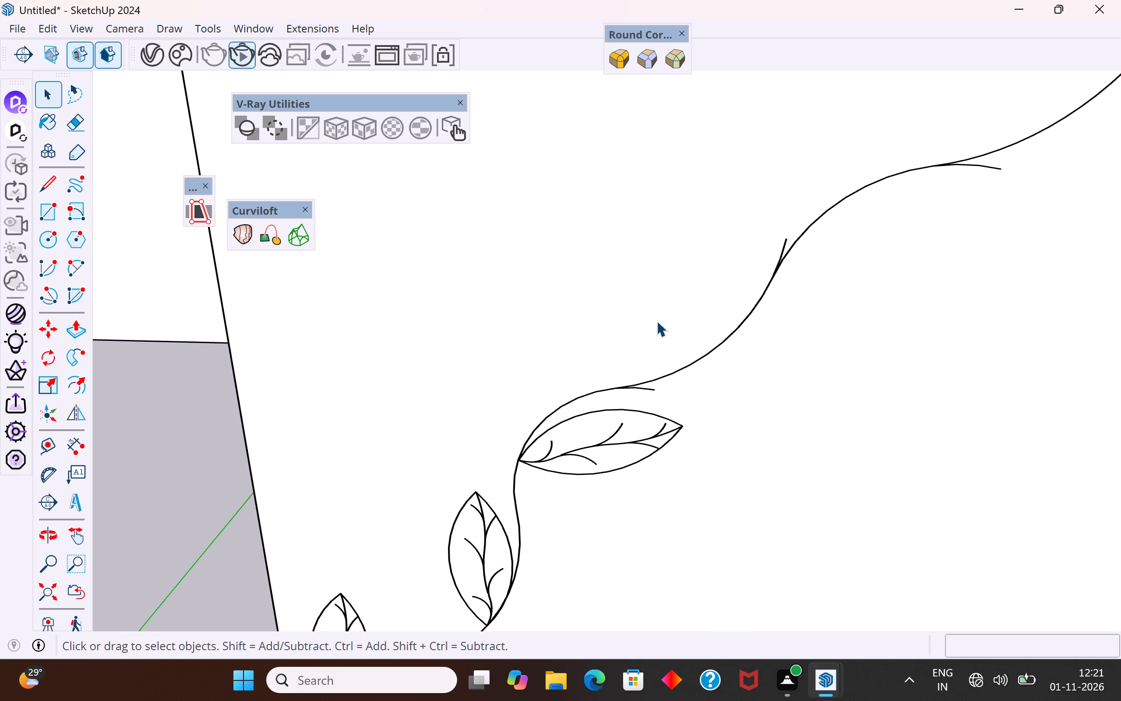
scroll(472, 330, down, 4)
click(578, 407)
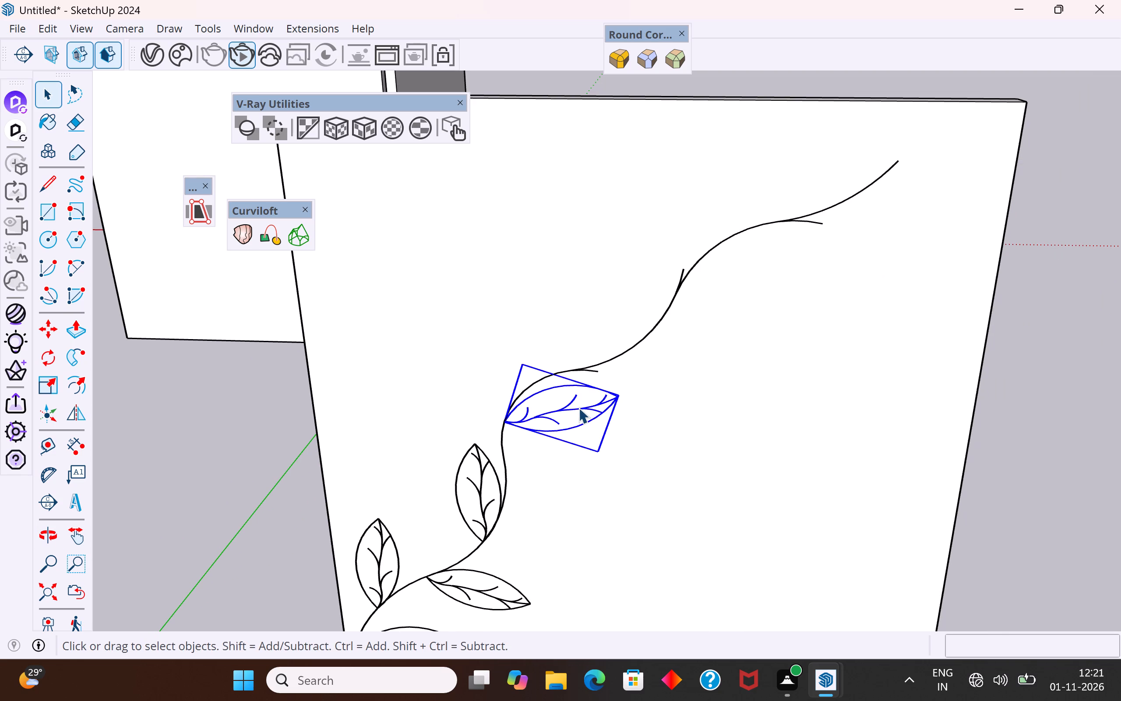
click(46, 365)
scroll(501, 427, up, 4)
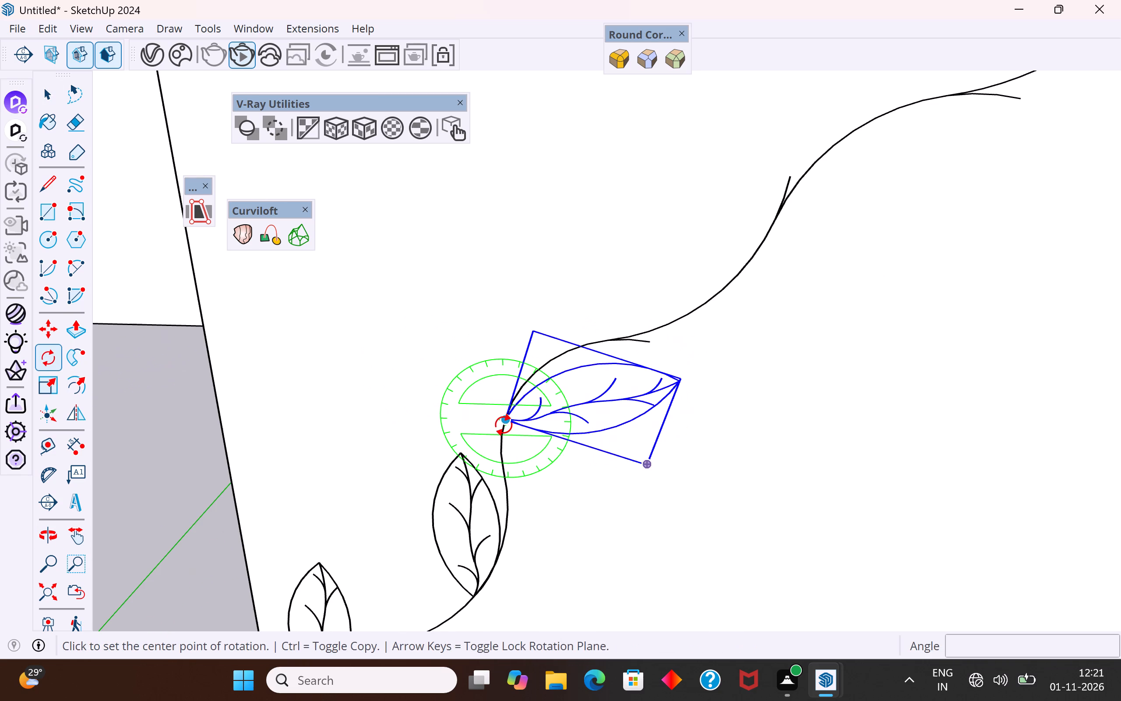
click(504, 425)
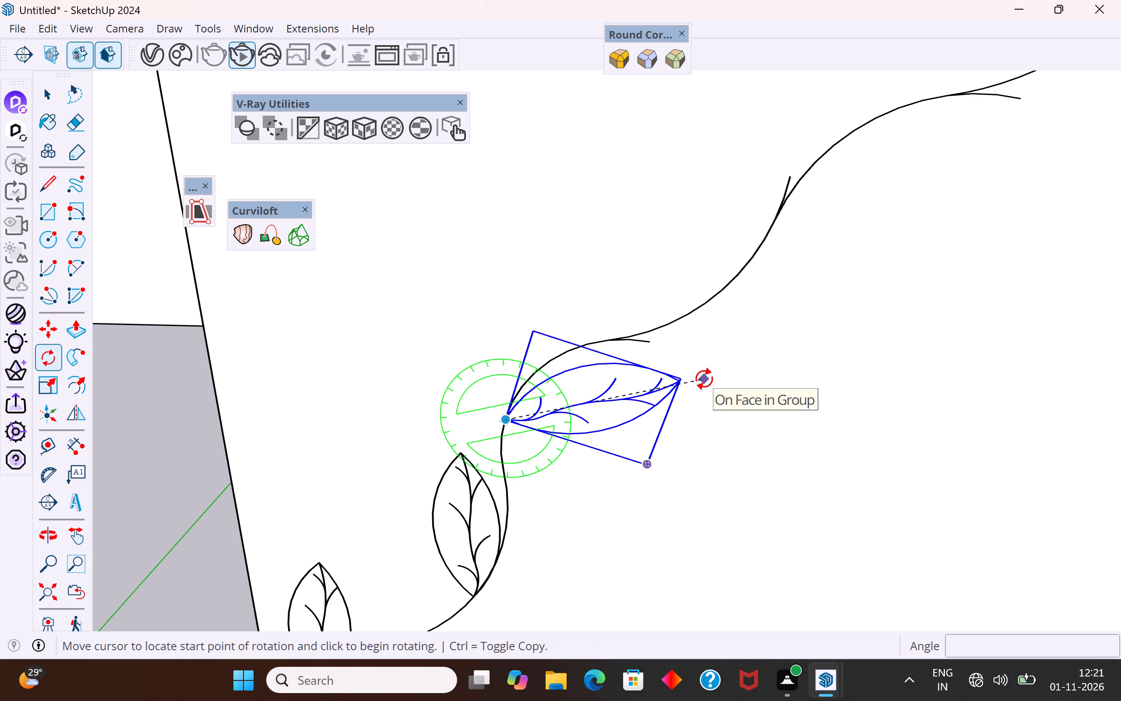
click(704, 379)
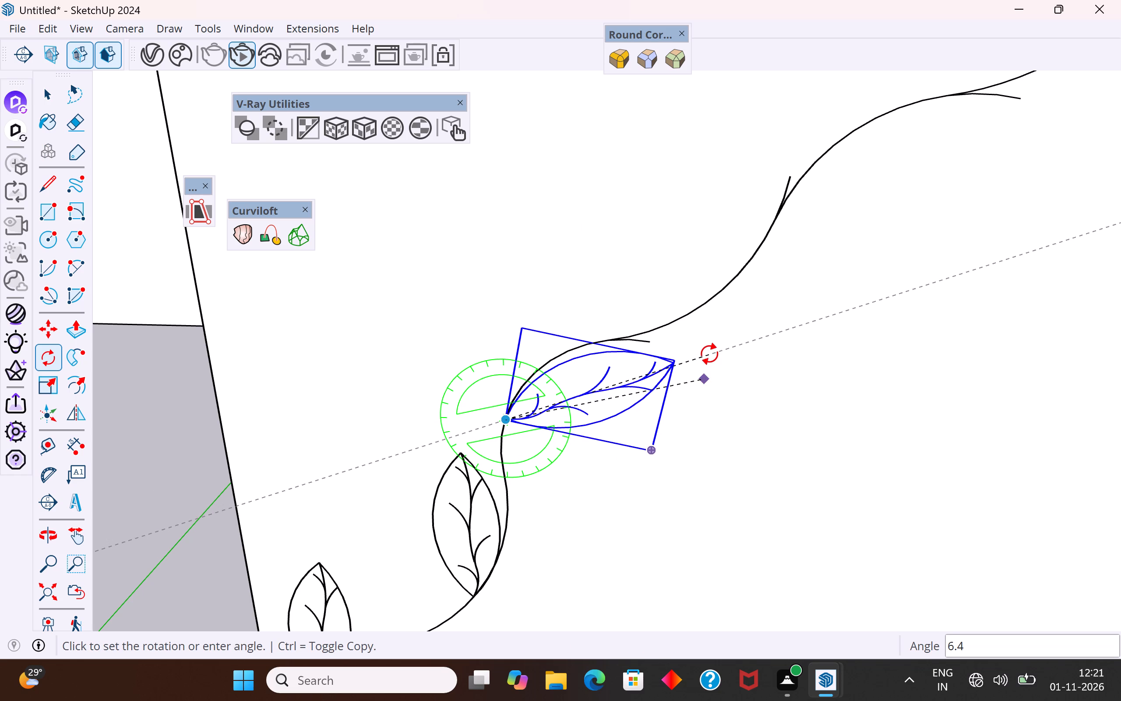
click(709, 354)
scroll(711, 297, down, 5)
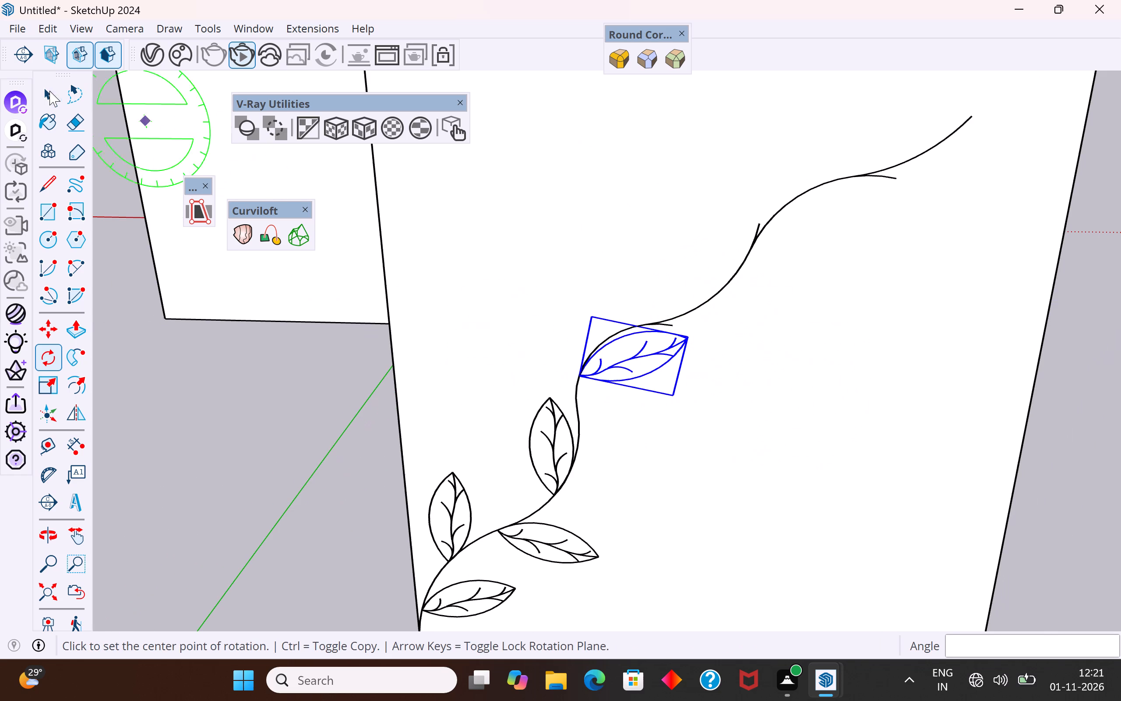
click(49, 91)
click(205, 350)
Move the fifth leaf by its base point about 2 7/16" down along the vine curve and deselect it.
scroll(465, 418, down, 5)
middle_drag(678, 428, 621, 256)
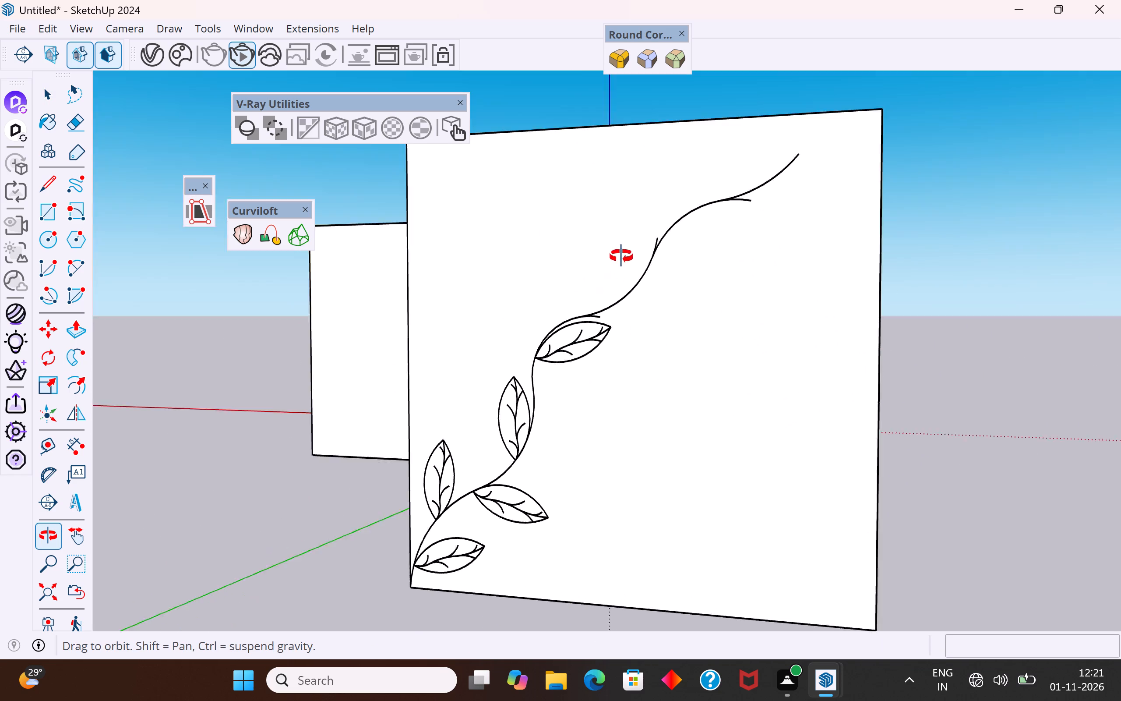
middle_drag(621, 256, 668, 272)
scroll(546, 353, up, 8)
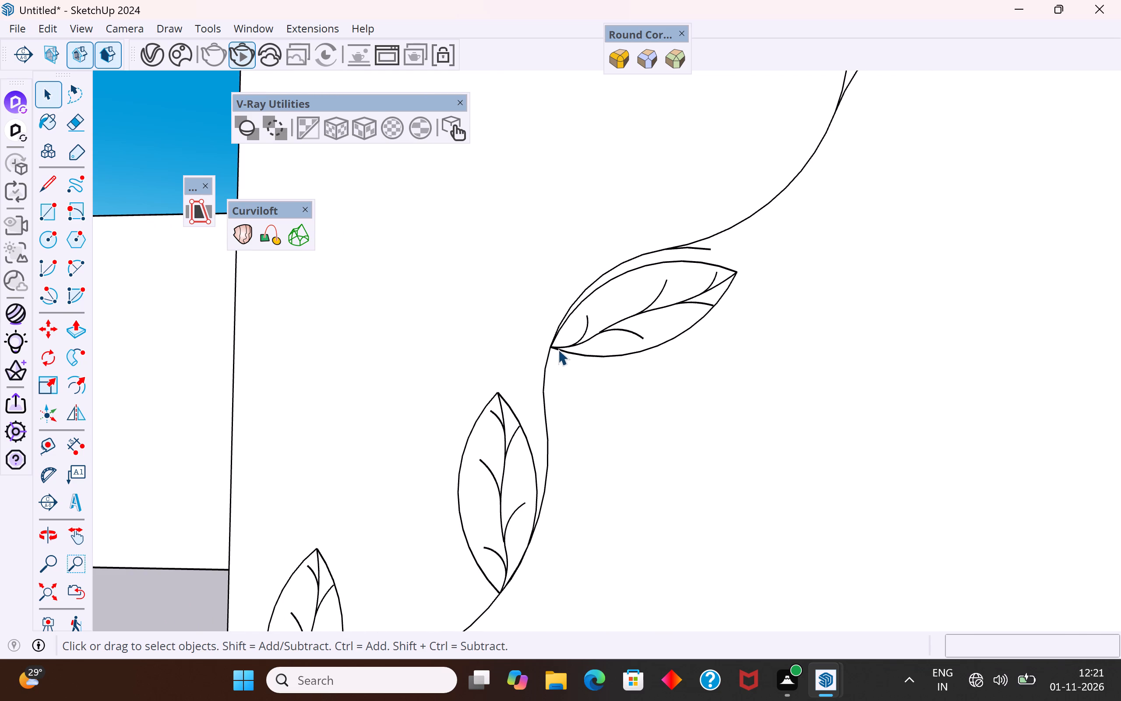
click(559, 349)
key(m)
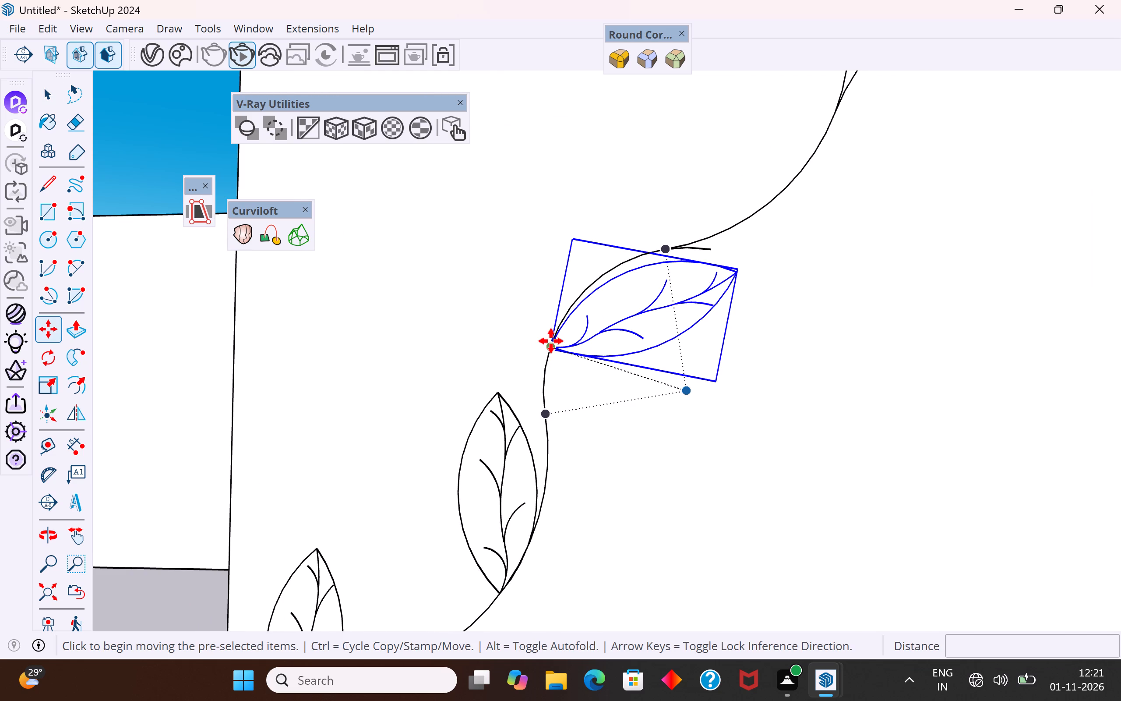
click(551, 341)
click(546, 371)
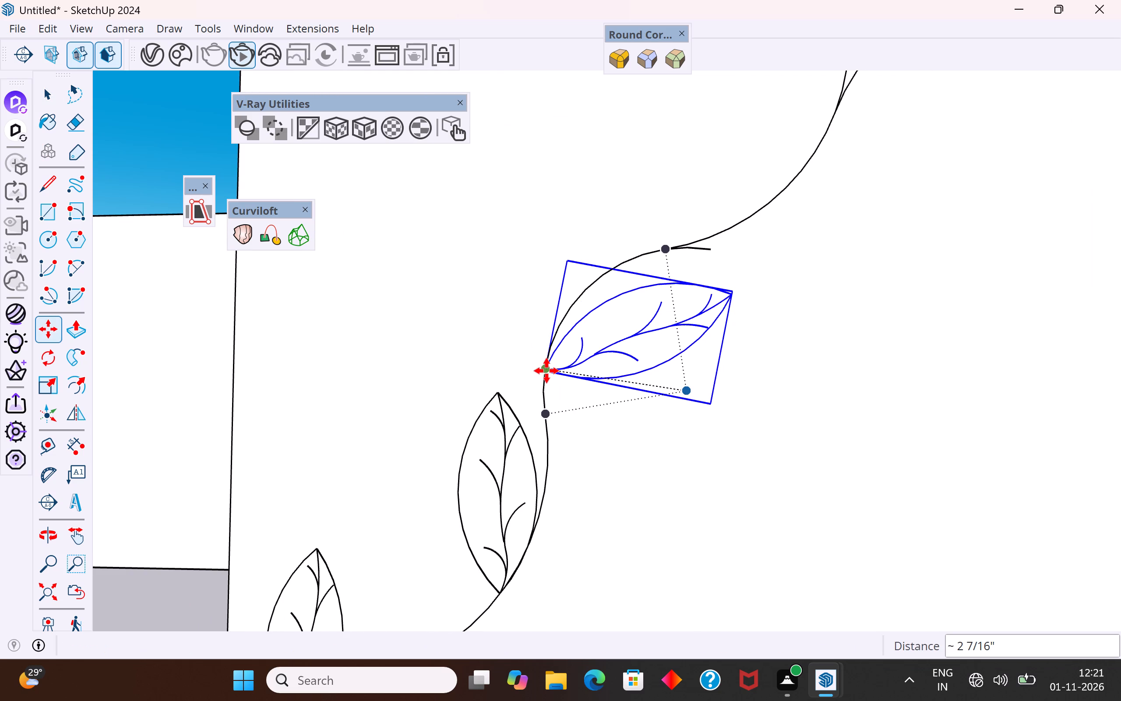
click(56, 94)
click(190, 165)
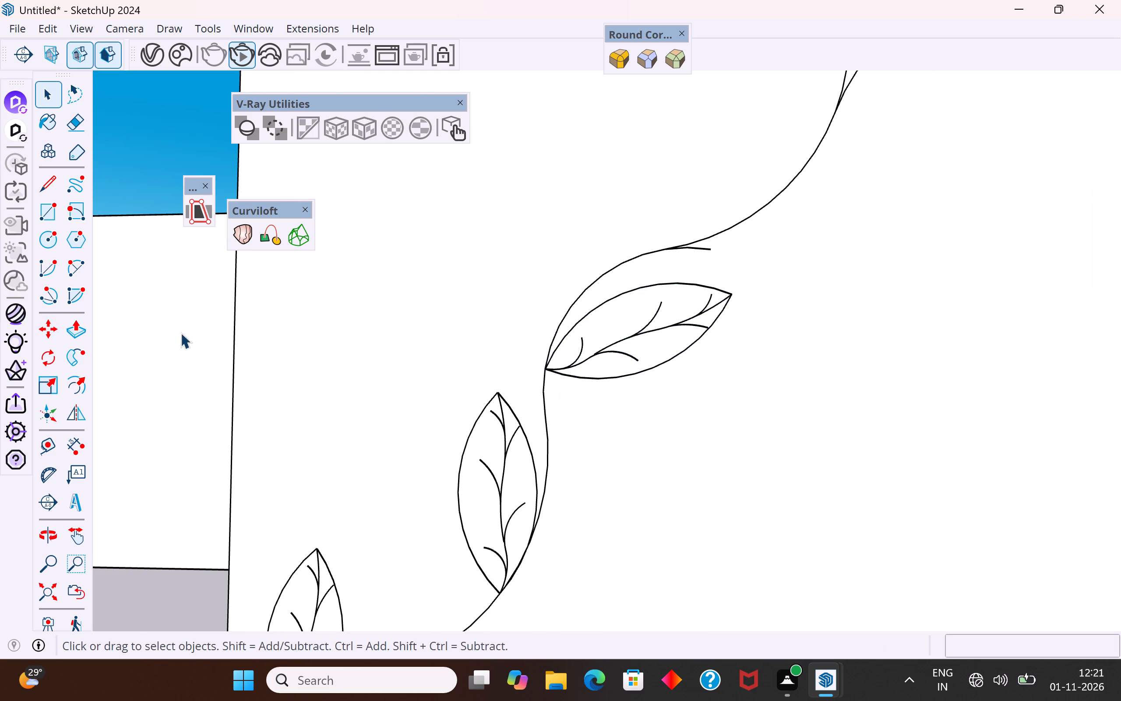
Copy the fourth leaf from its base point about 3' 4 5/8" up the vine, to the curve joint above the fifth leaf.
scroll(180, 345, down, 5)
scroll(428, 329, down, 4)
middle_drag(447, 336, 605, 417)
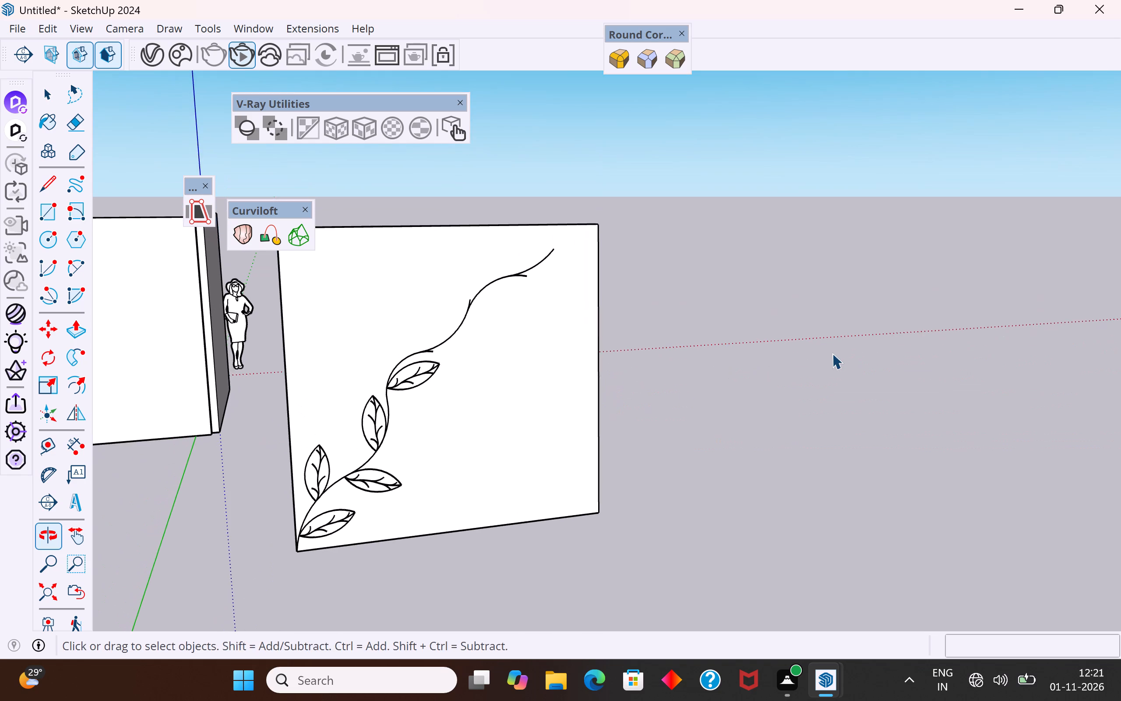
scroll(841, 351, down, 3)
middle_drag(832, 365, 660, 485)
scroll(480, 407, up, 7)
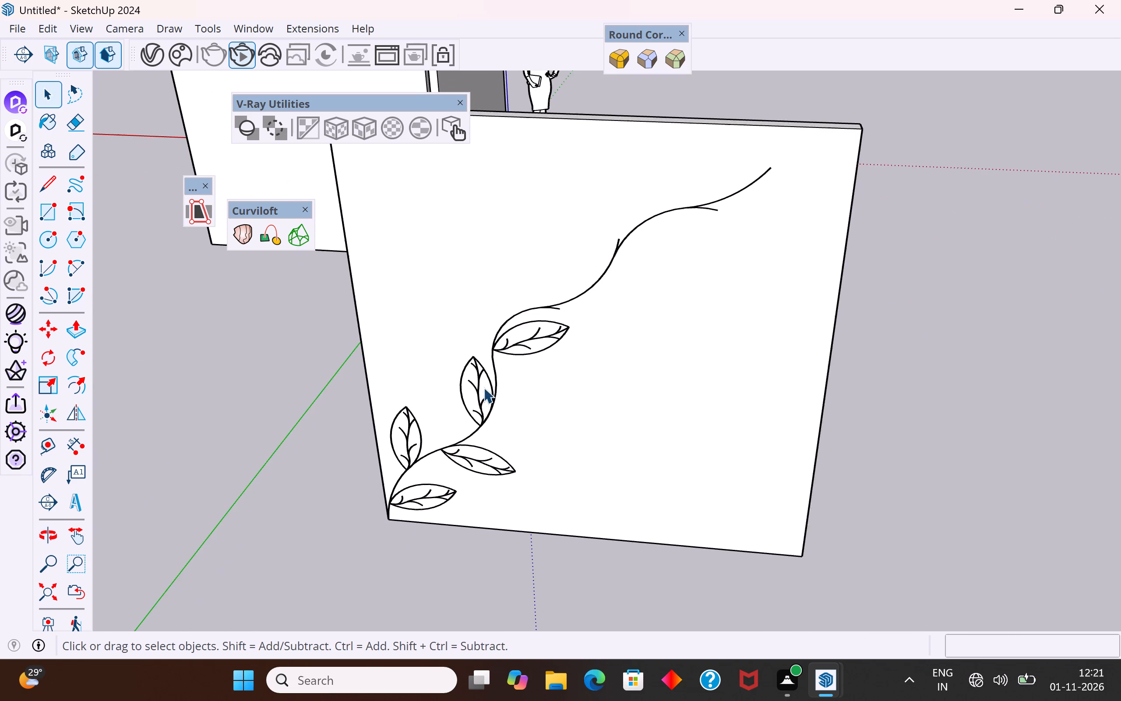
scroll(479, 384, up, 5)
click(478, 376)
key(m)
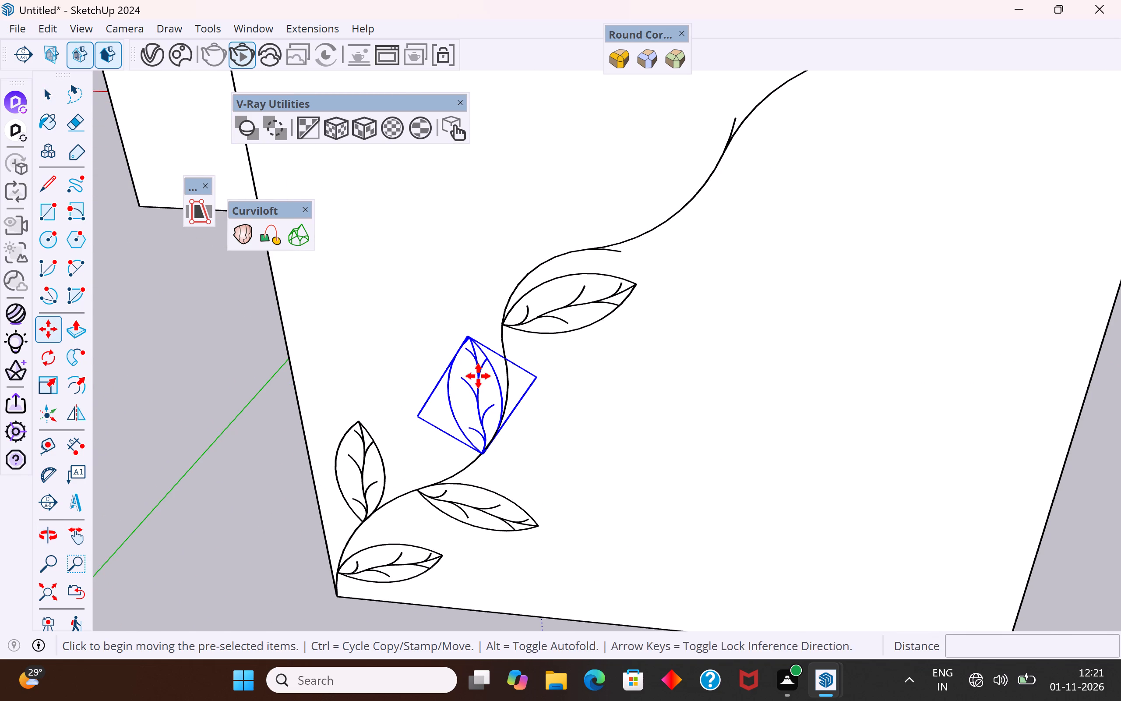
ctrl+click(483, 450)
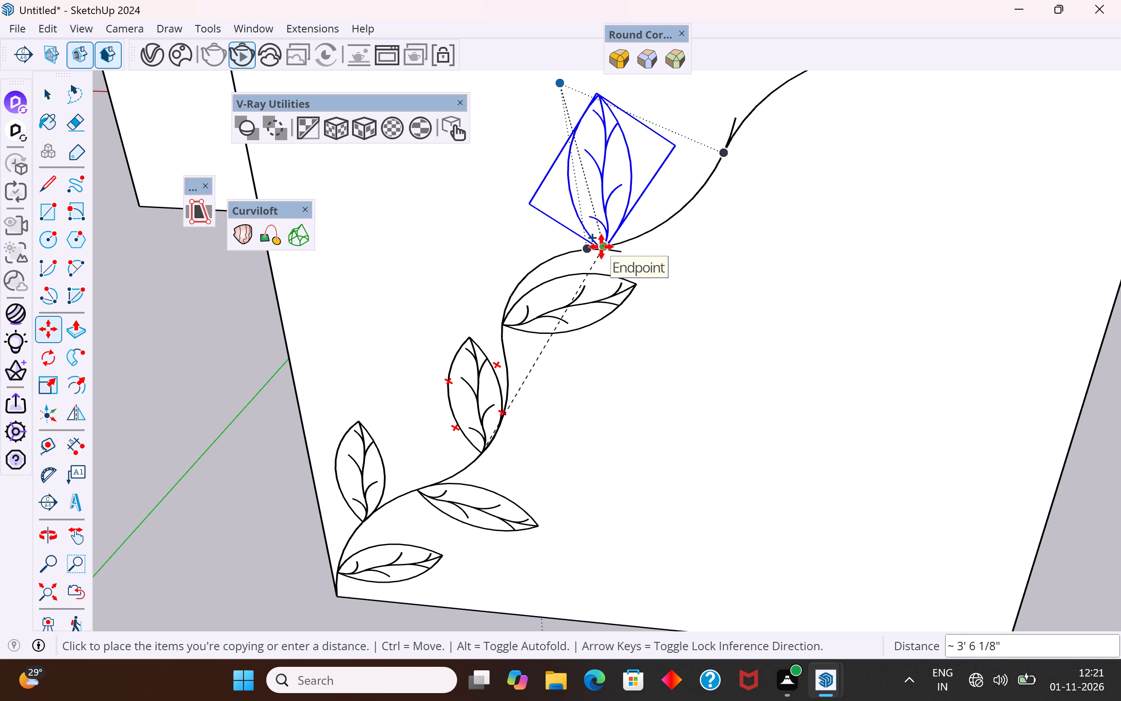
click(591, 243)
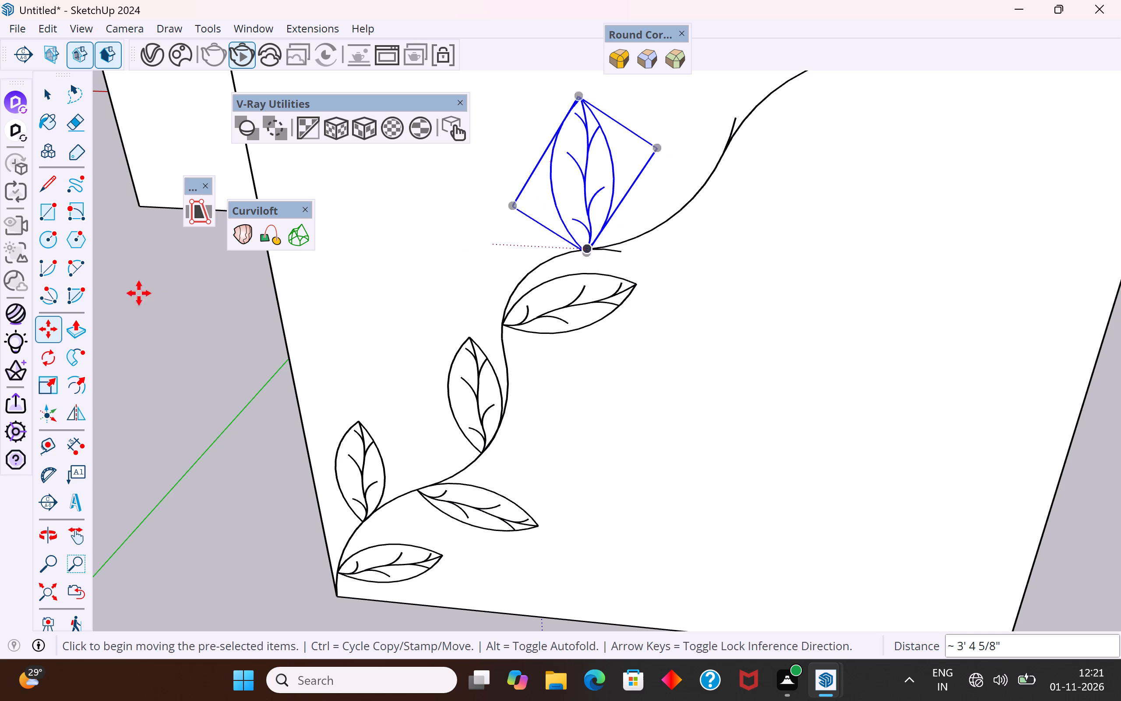
Rotate the copied sixth leaf about 38.5° clockwise around its base point, toward the vine curve, and deselect it.
click(53, 357)
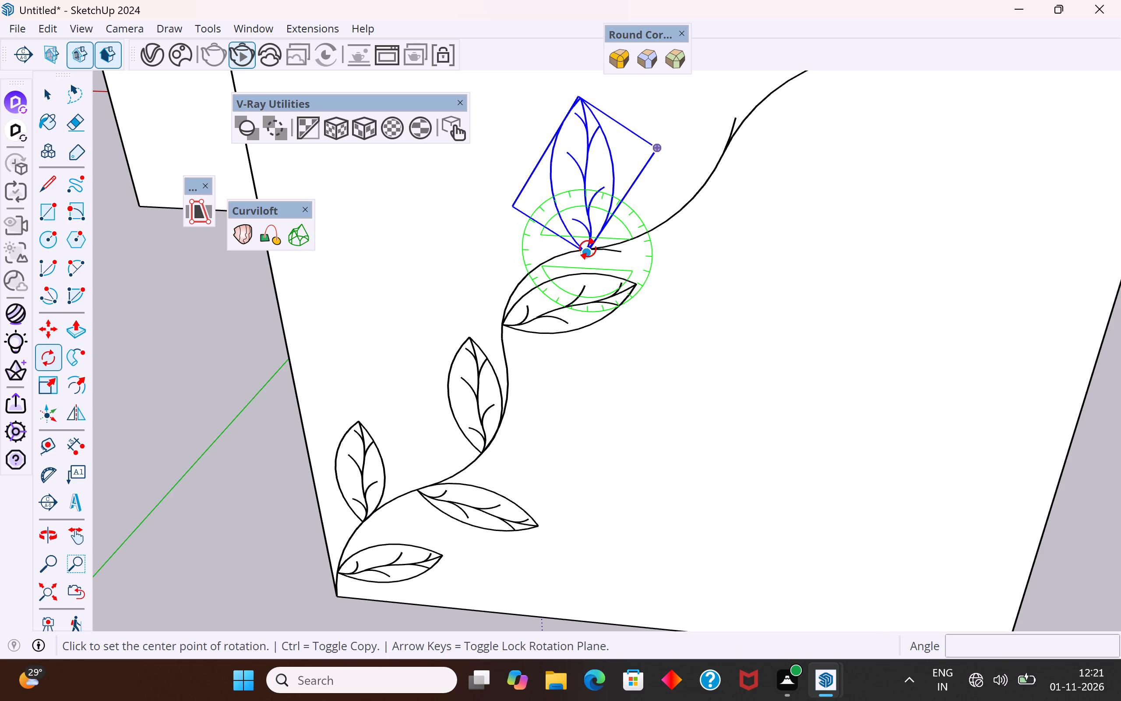
click(588, 249)
click(584, 101)
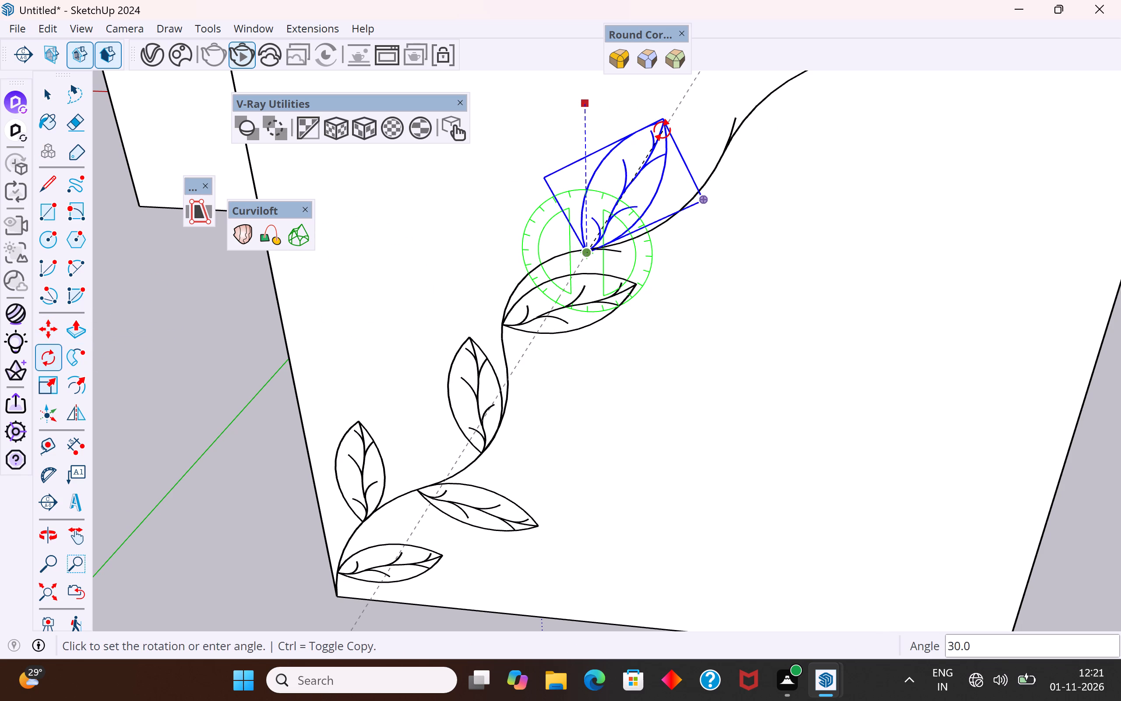
click(675, 138)
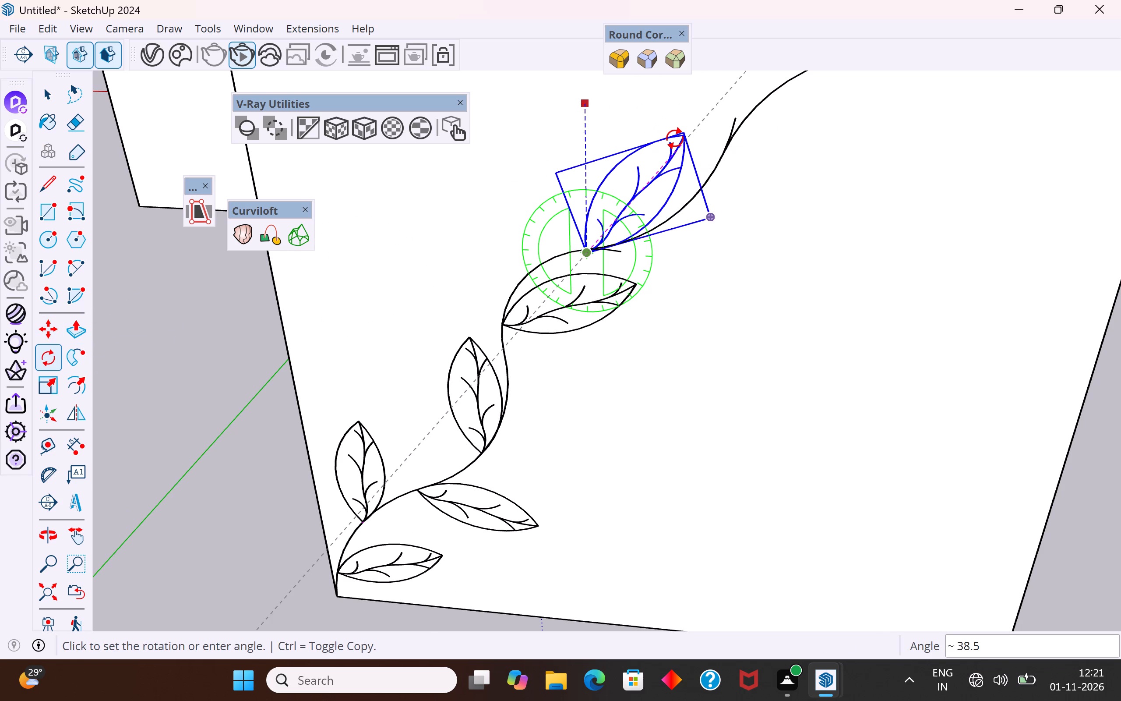
click(58, 98)
click(212, 330)
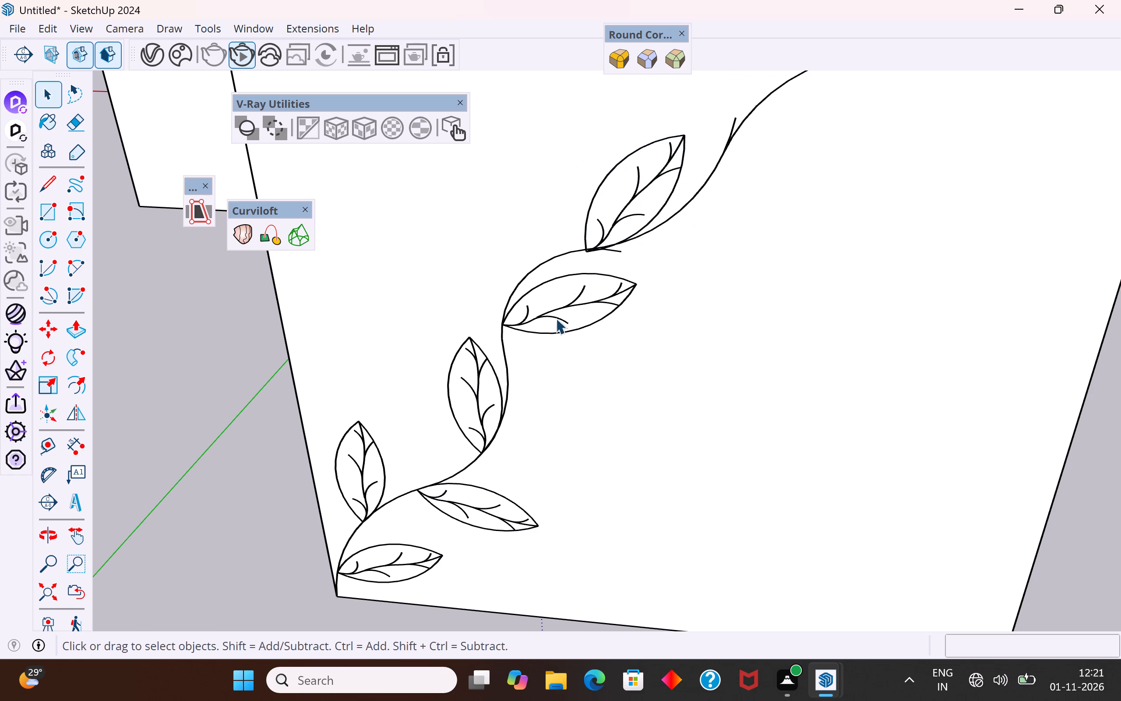
Move the sixth leaf by its base point about 3/8" onto the vine's curve endpoint and deselect it.
scroll(606, 253, up, 16)
click(537, 256)
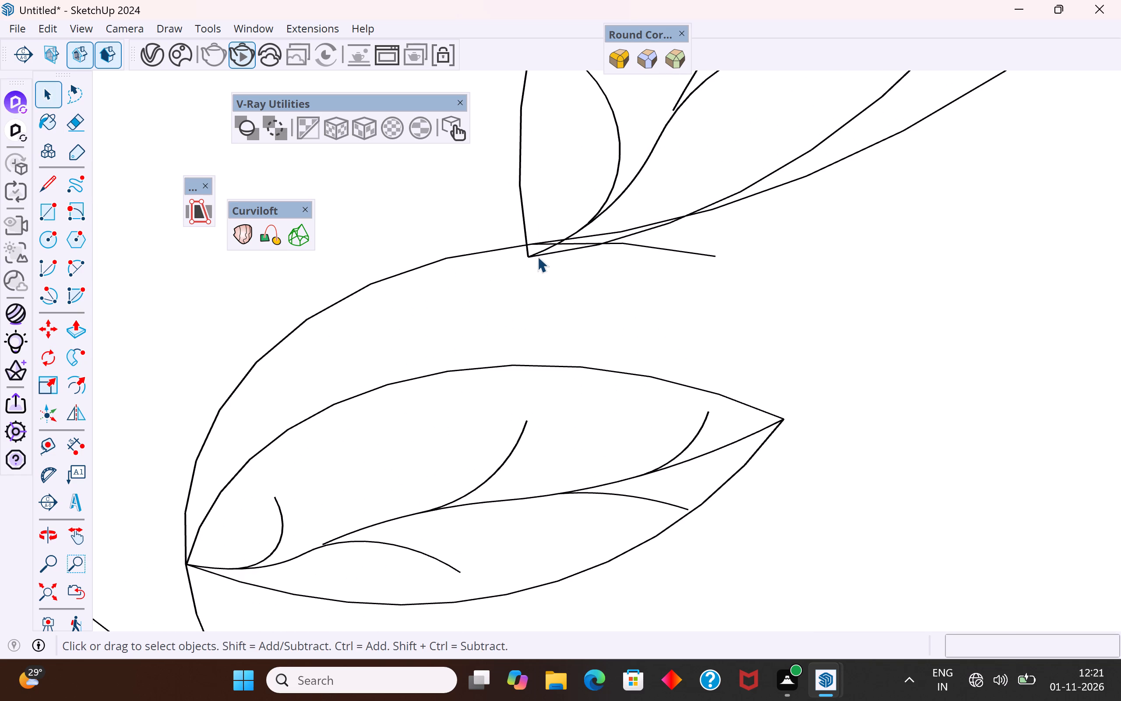
key(m)
click(528, 256)
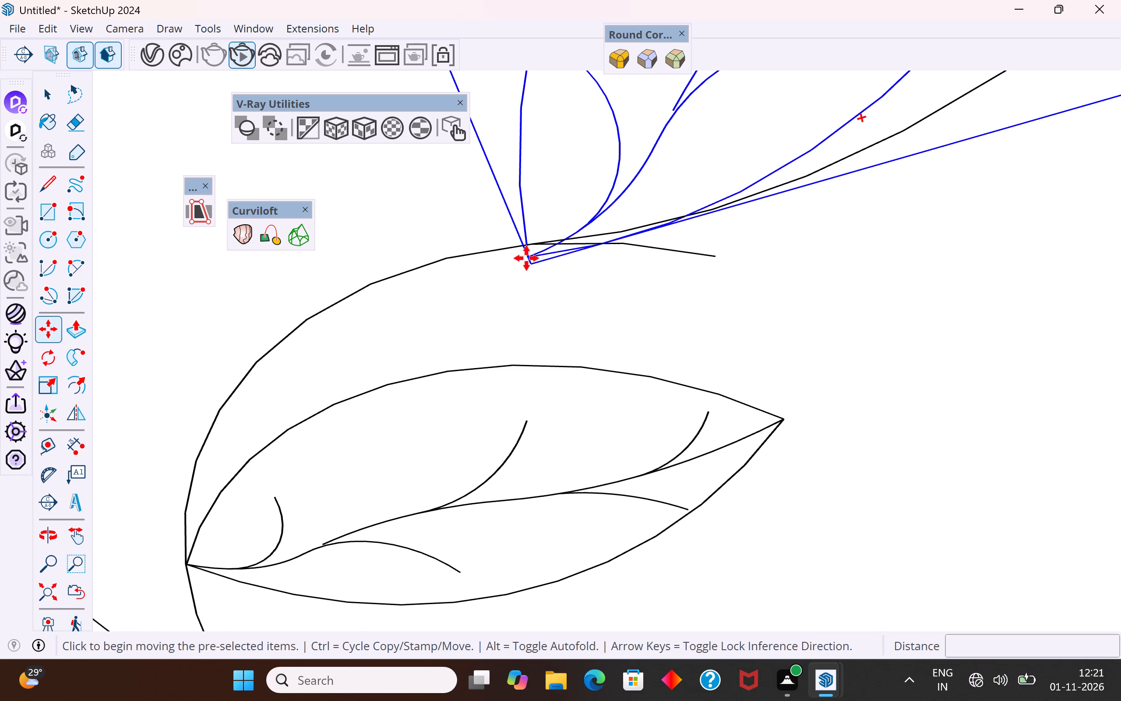
click(530, 242)
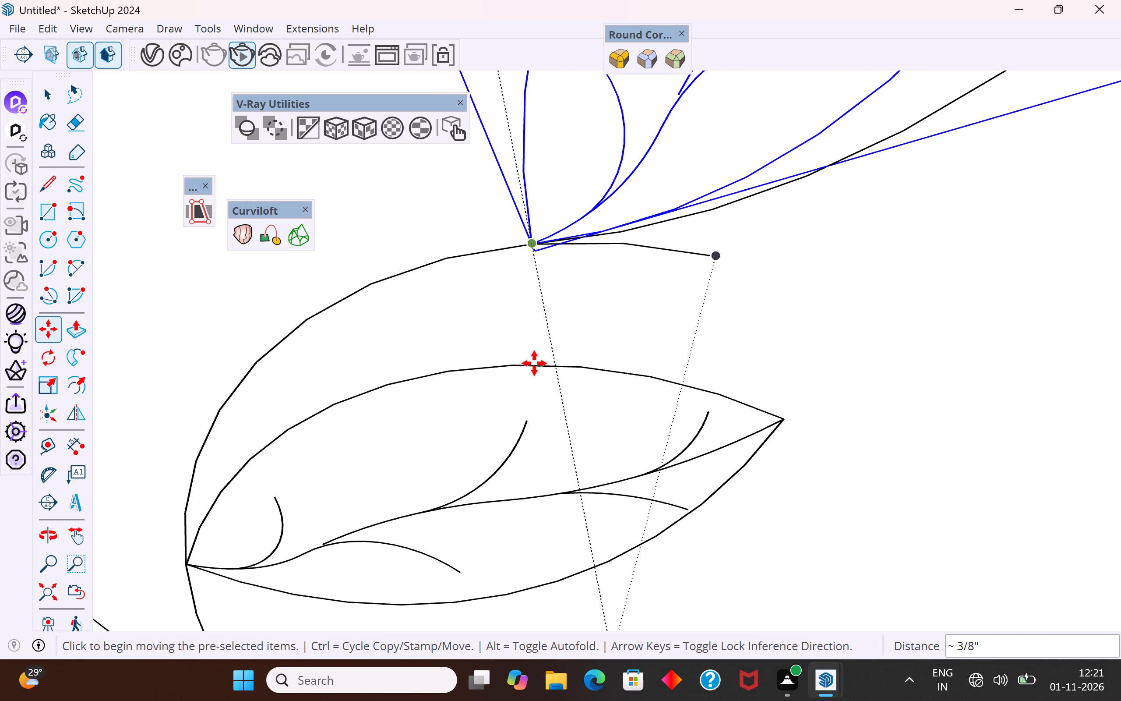
scroll(534, 363, down, 20)
scroll(534, 363, down, 4)
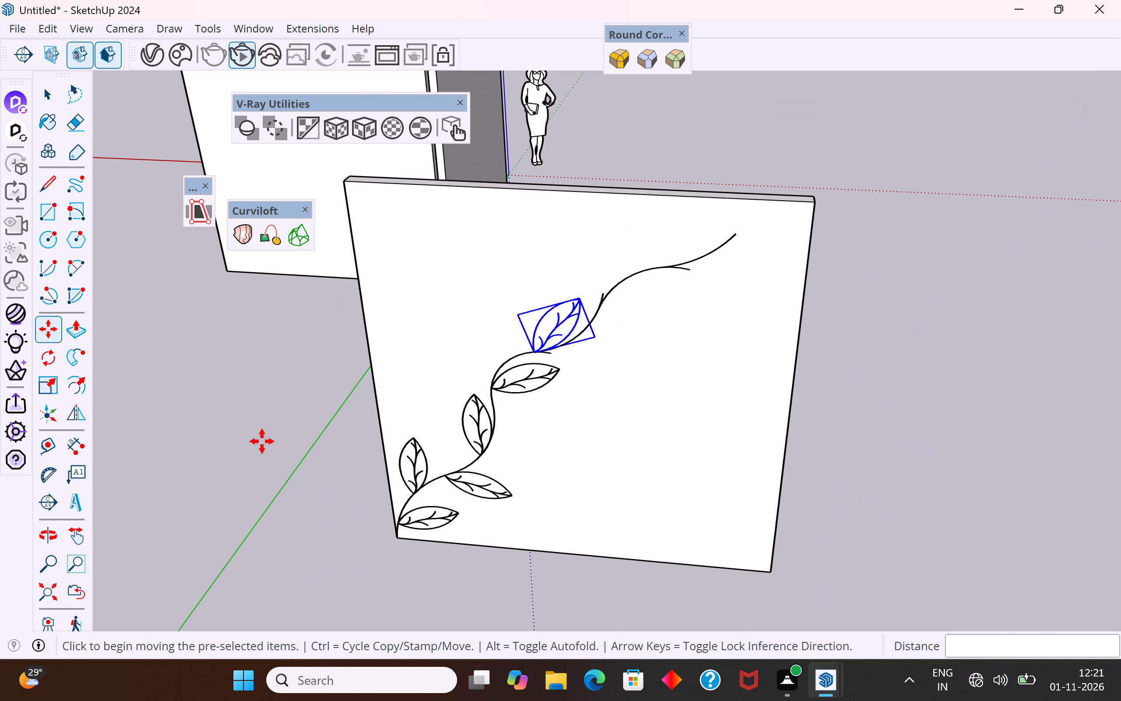
click(46, 92)
click(240, 383)
Copy the fifth leaf from its base about 3' 6" up the vine, onto the curve beyond the sixth leaf's tip.
middle_drag(530, 369, 886, 304)
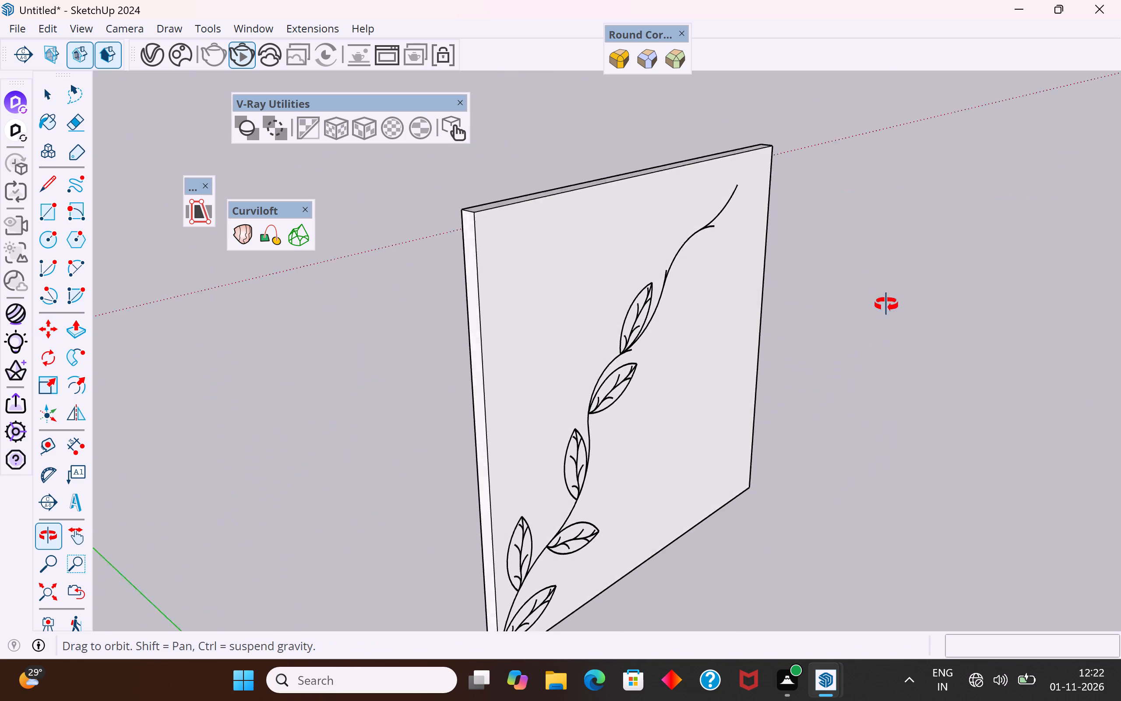
middle_drag(886, 304, 884, 117)
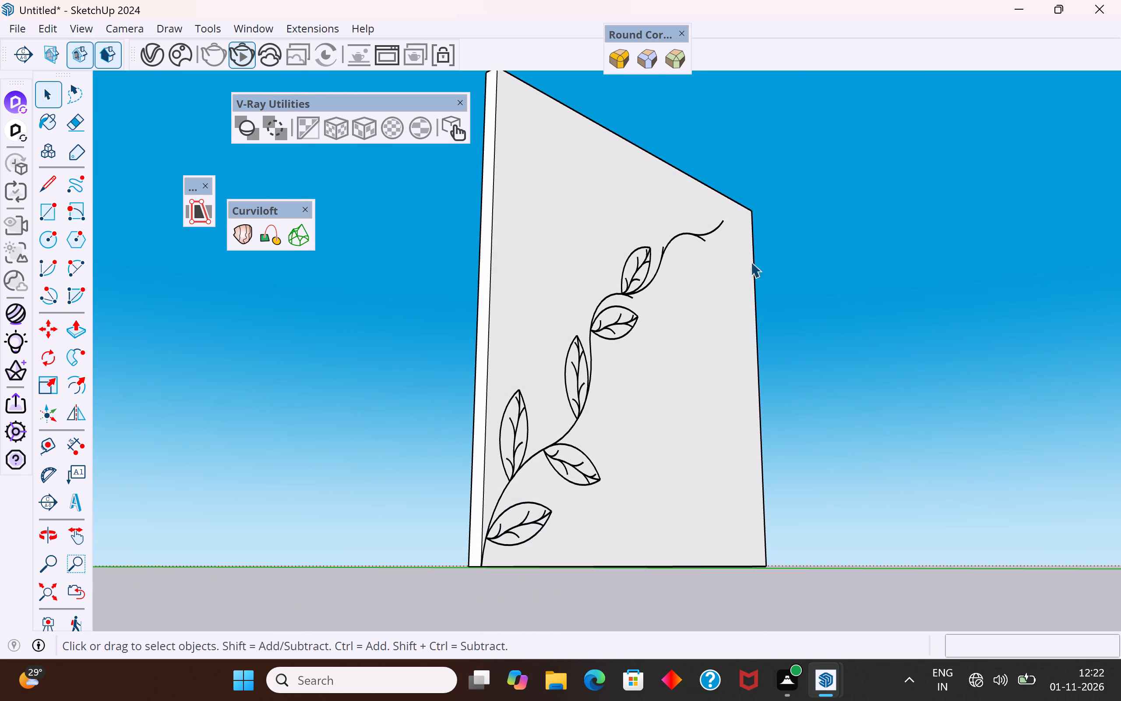
scroll(710, 279, up, 2)
middle_drag(672, 281, 620, 373)
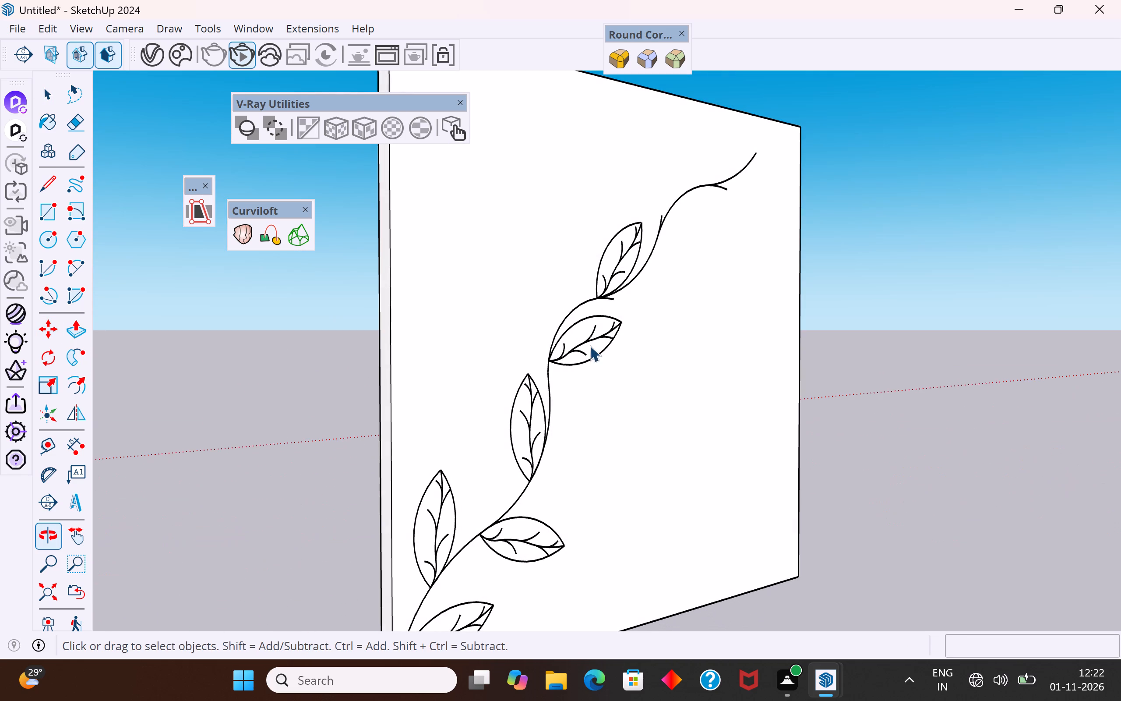
click(592, 340)
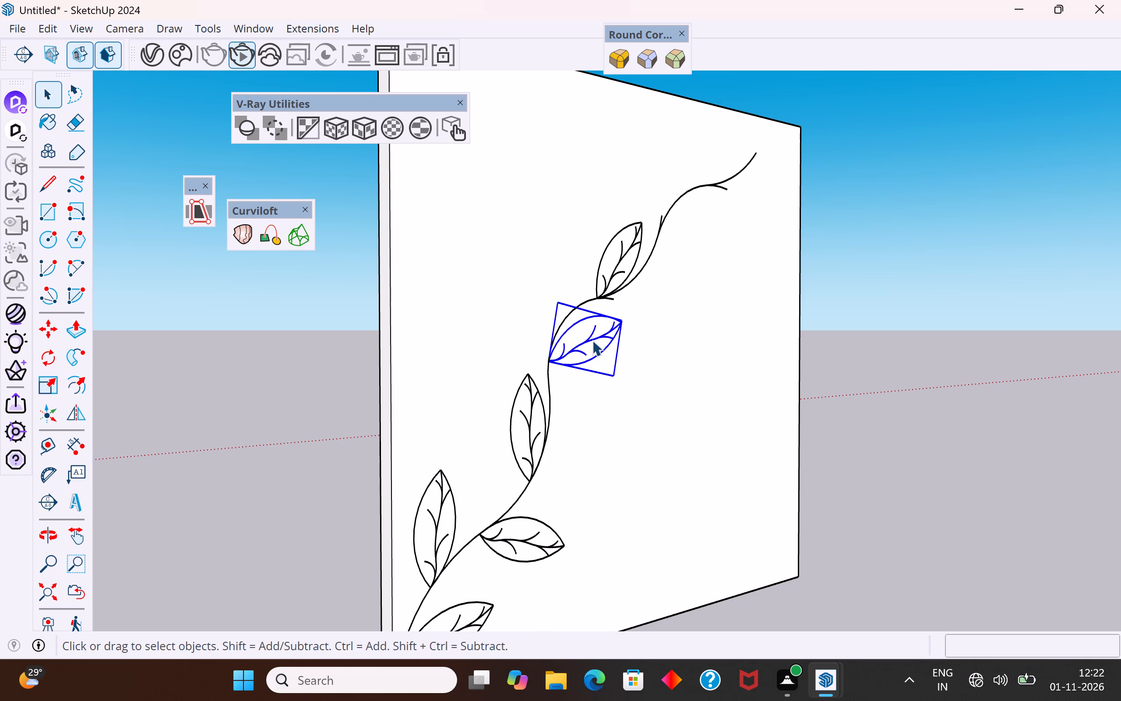
key(m)
ctrl+click(548, 368)
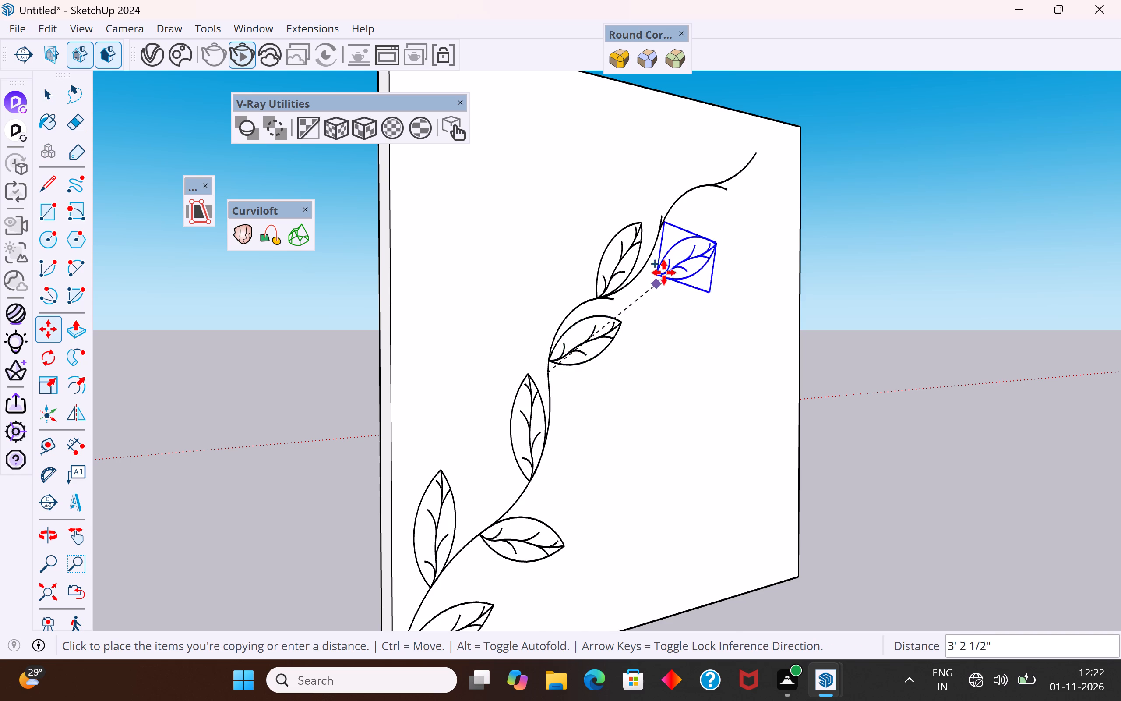
scroll(662, 240, up, 9)
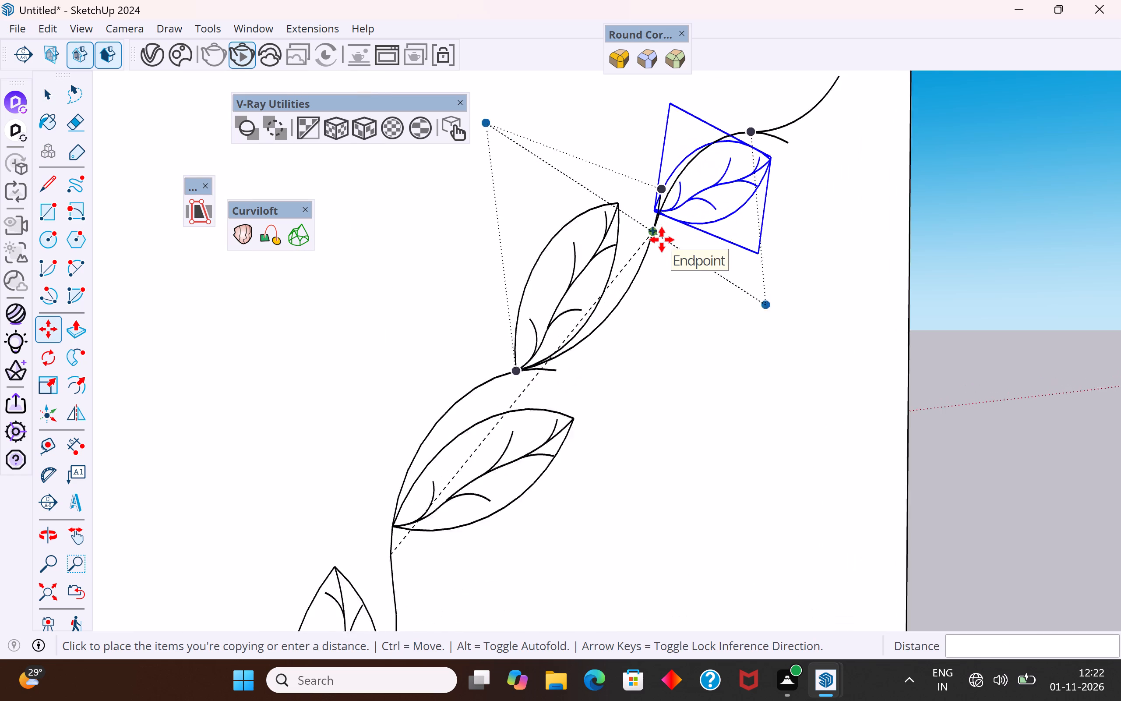
scroll(662, 240, up, 11)
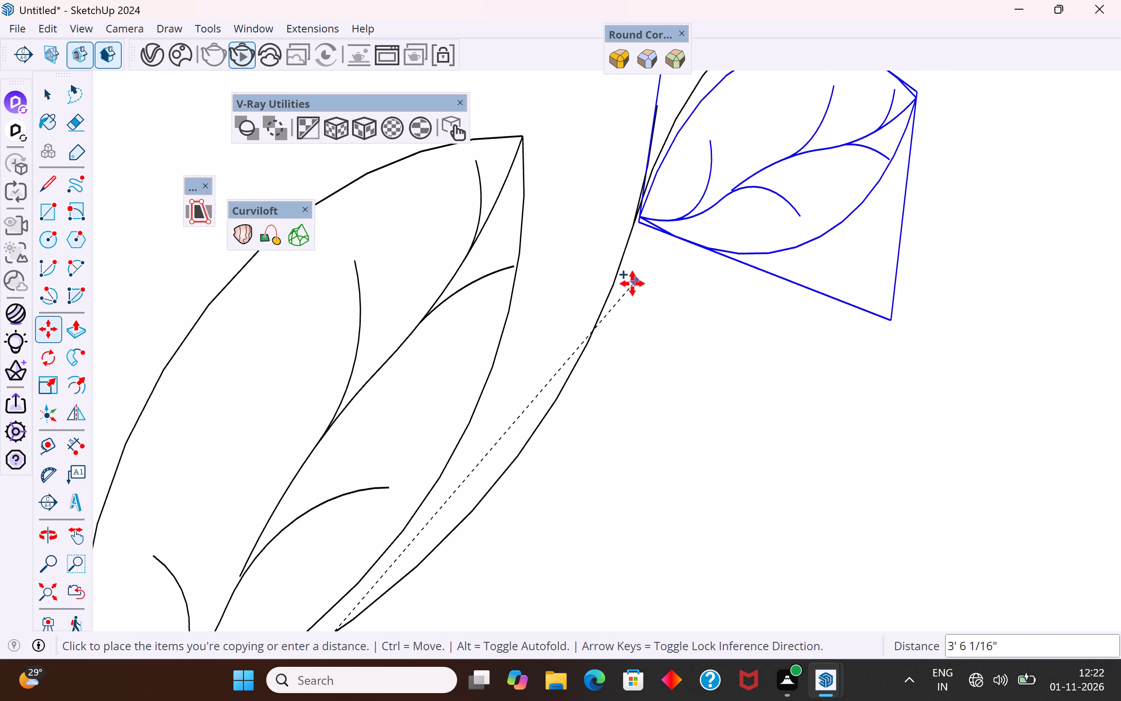
click(630, 285)
middle_drag(704, 302, 591, 394)
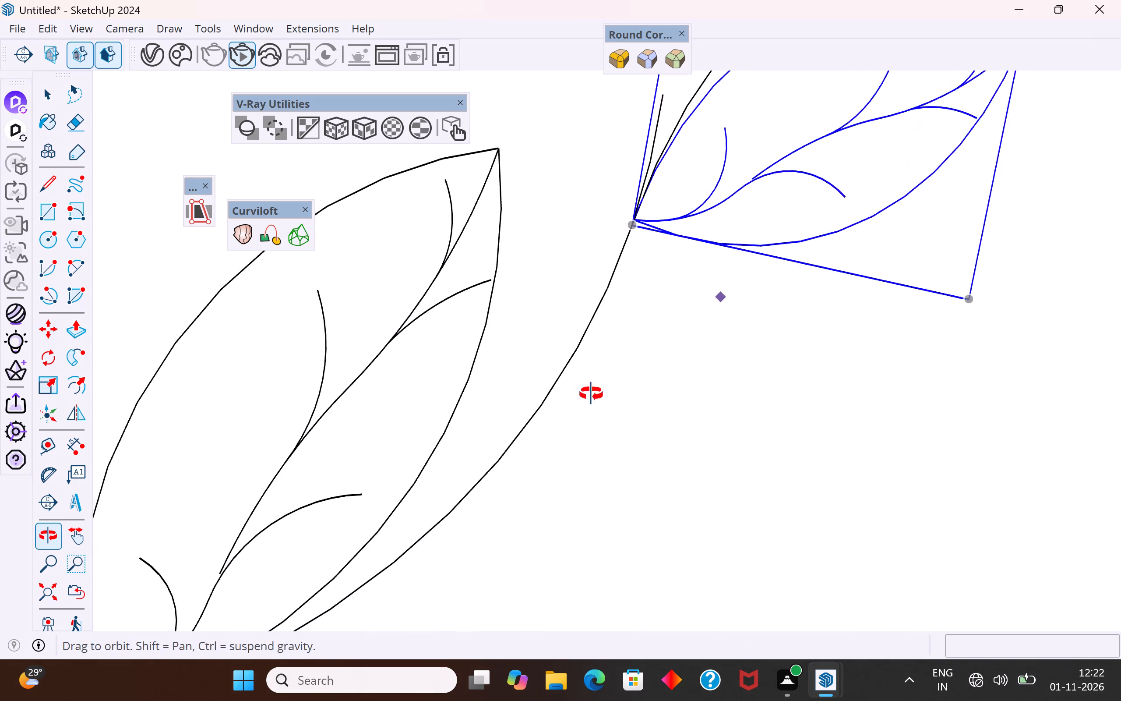
Move the seventh leaf by its base point about 1/4" onto the vine's curve joint and deselect it.
middle_drag(591, 394, 511, 522)
scroll(612, 339, down, 9)
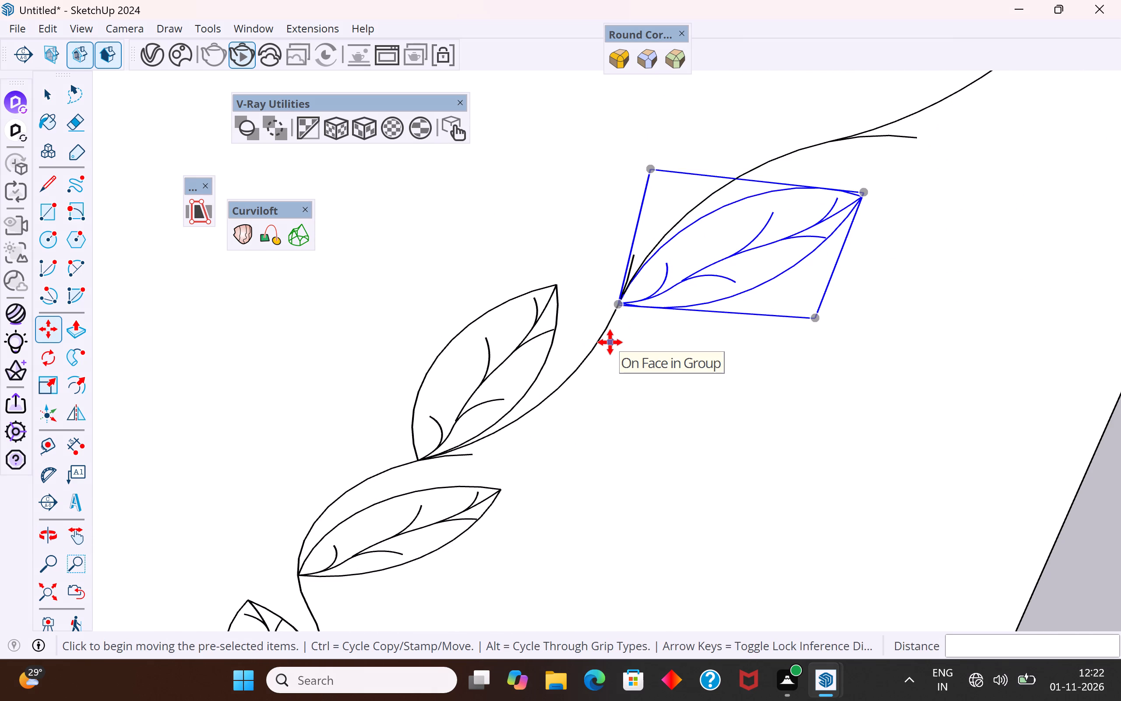
click(42, 97)
scroll(614, 304, up, 4)
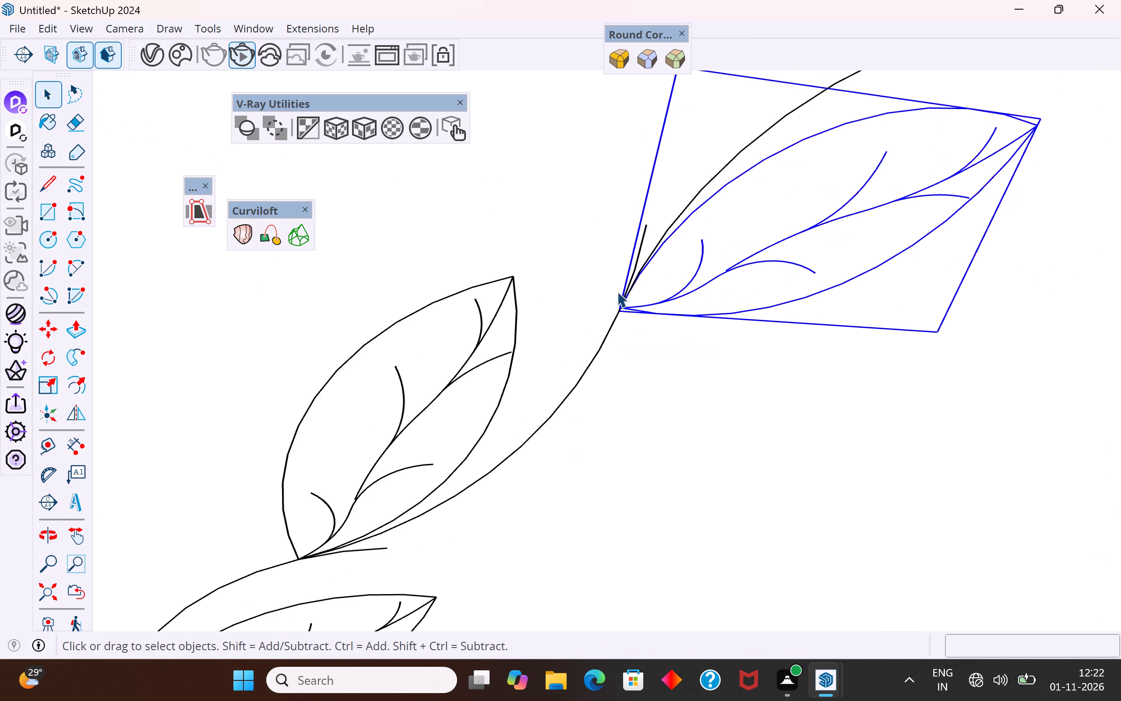
scroll(617, 291, up, 10)
key(m)
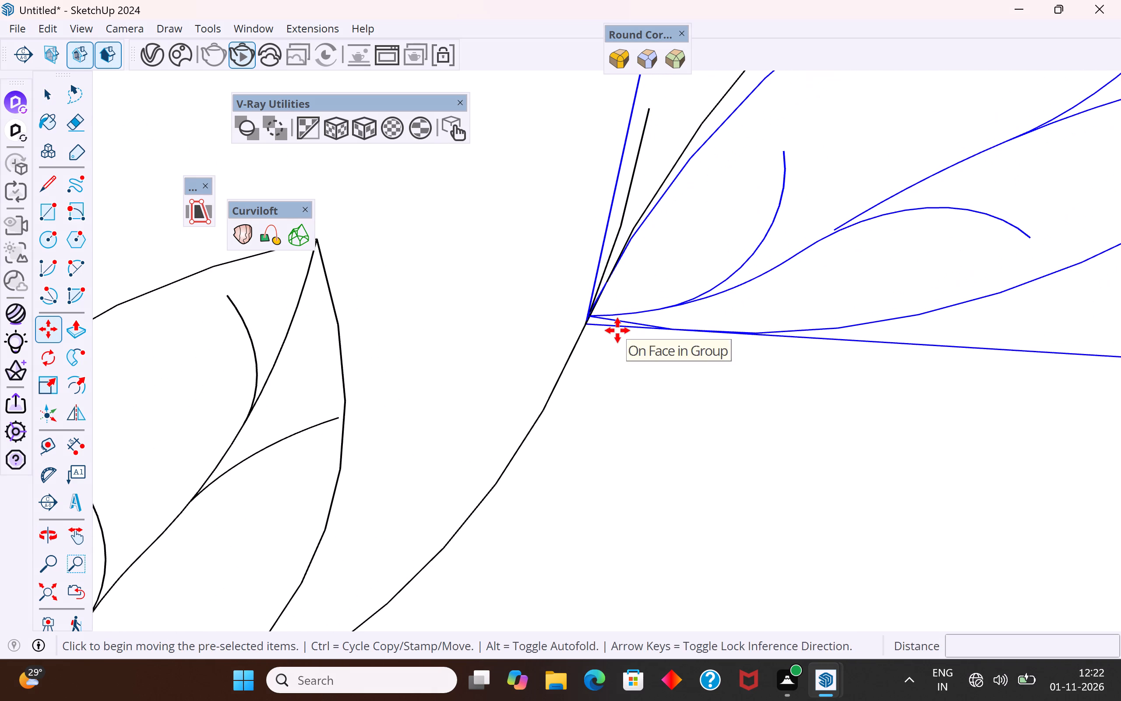
scroll(617, 330, up, 10)
click(571, 302)
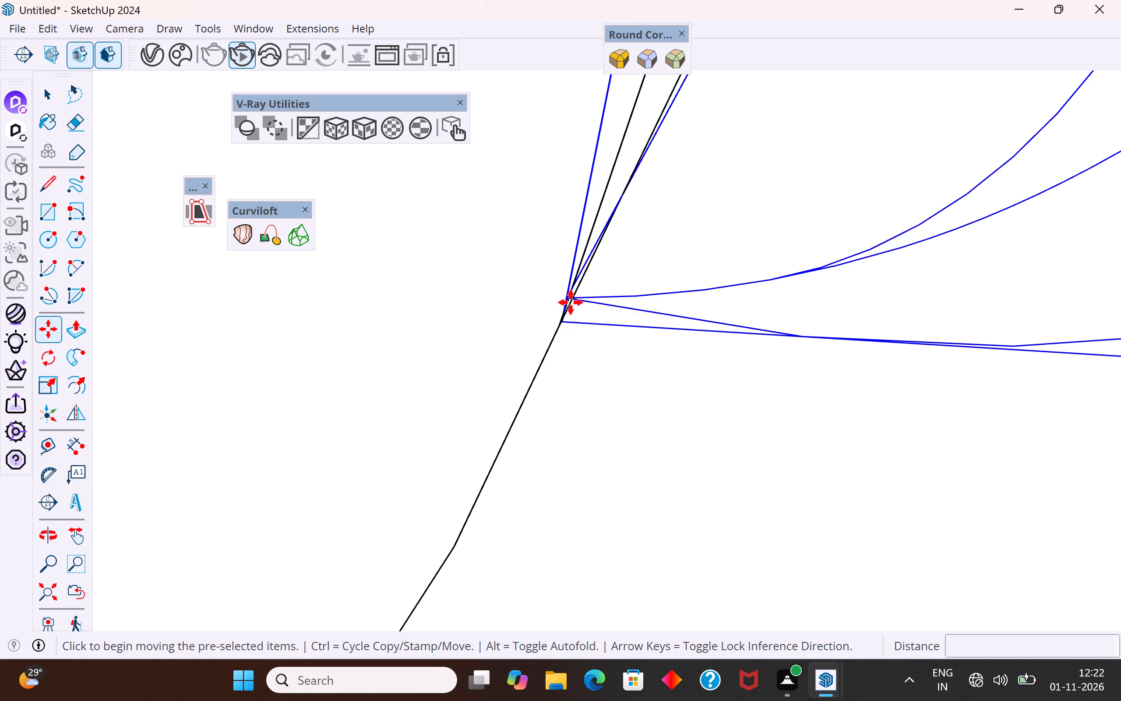
click(564, 326)
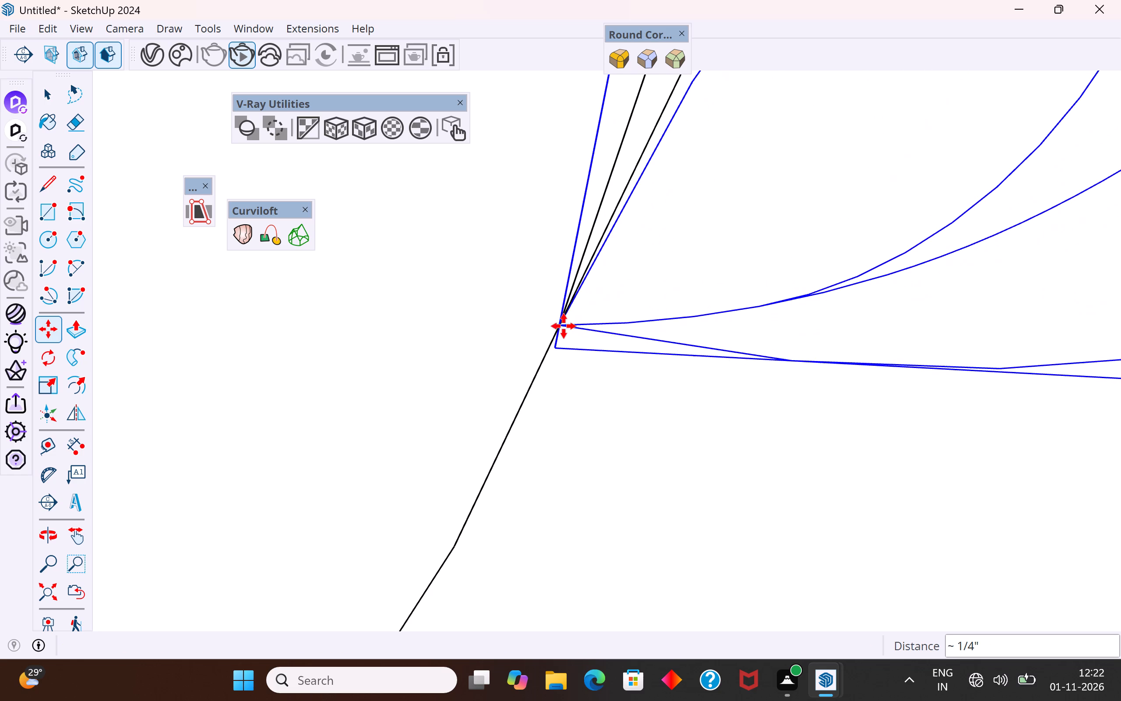
scroll(515, 456, down, 19)
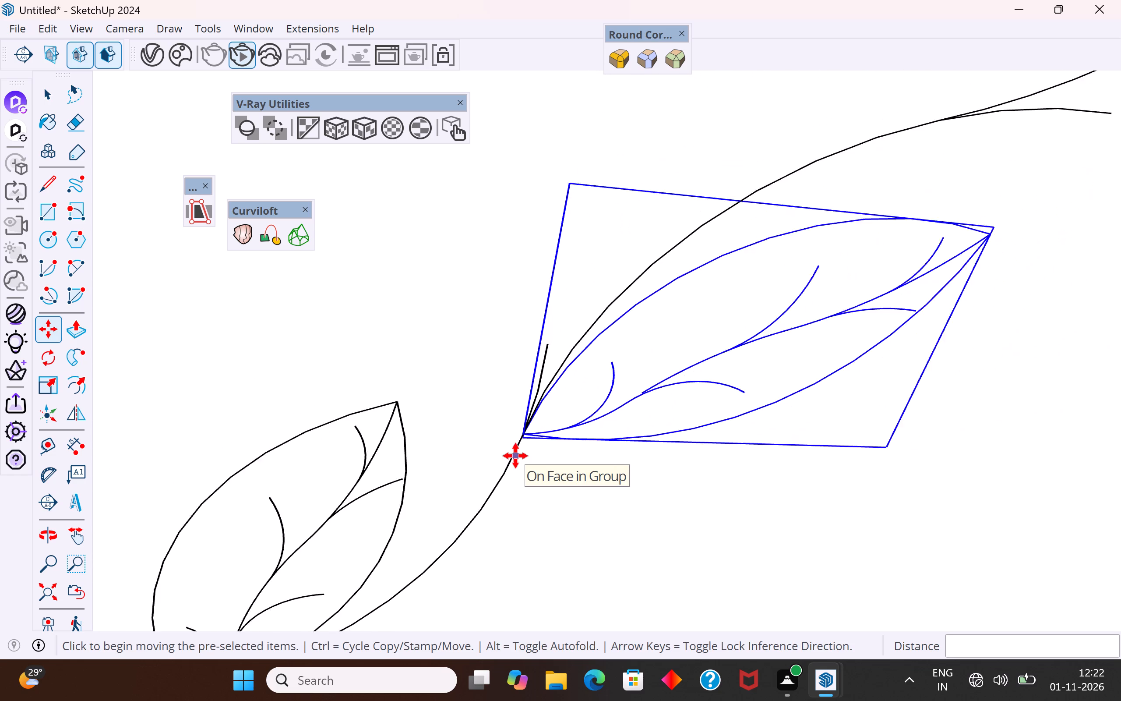
scroll(515, 456, down, 11)
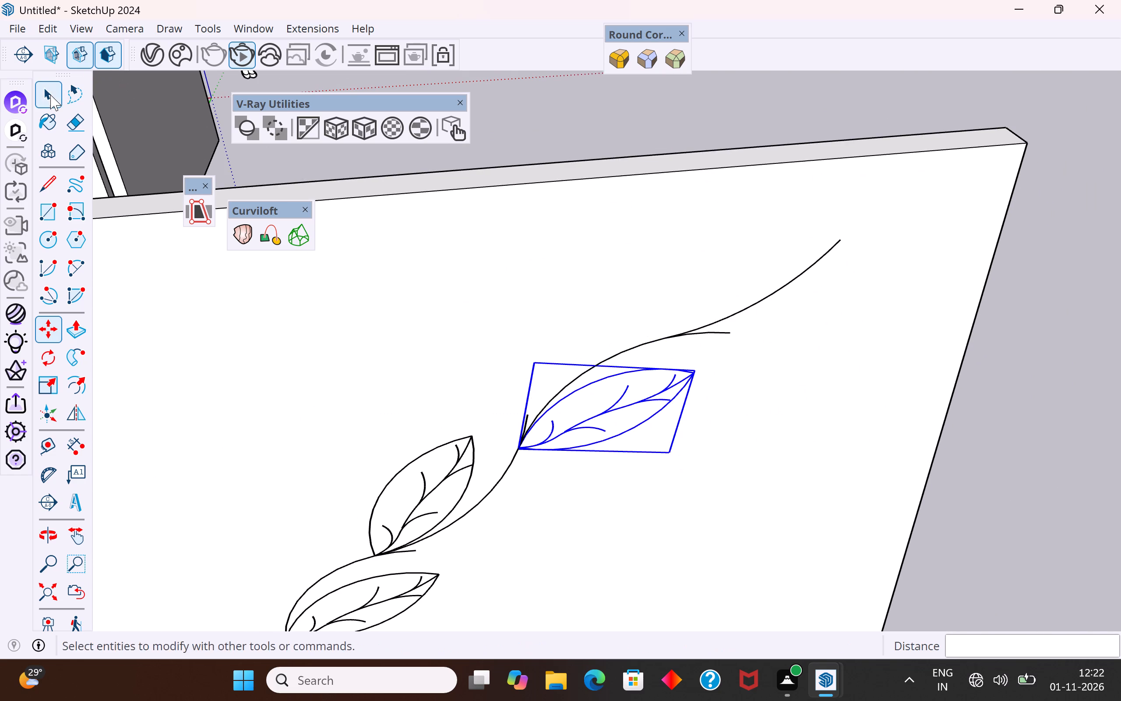
click(50, 95)
click(590, 103)
click(1042, 398)
Rotate the seventh leaf about 6.9° clockwise around its base point, away from the vine curve, and deselect it.
scroll(642, 330, down, 5)
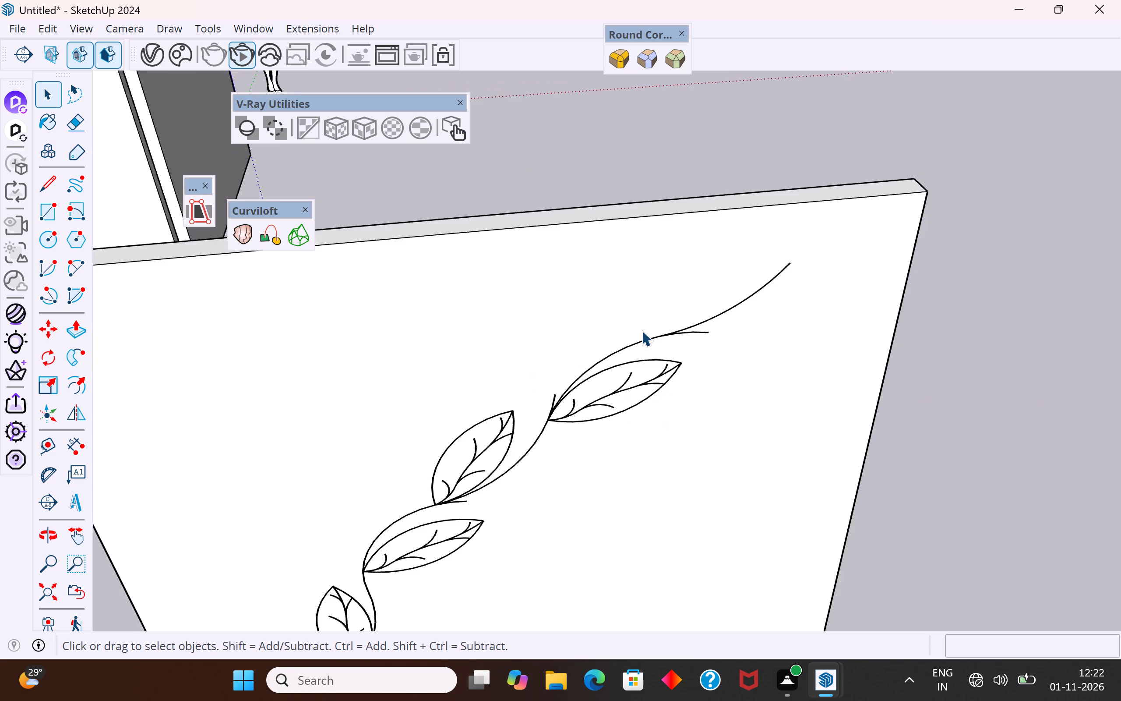
scroll(642, 330, down, 5)
middle_drag(620, 372, 600, 210)
scroll(582, 333, up, 3)
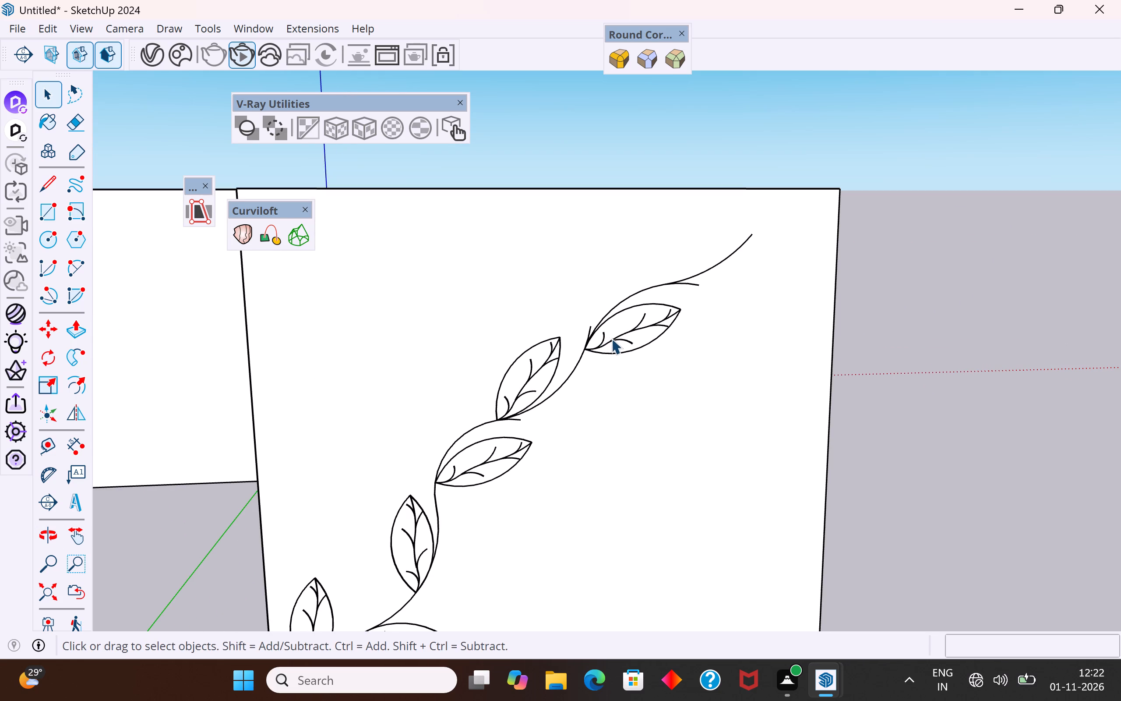
click(611, 338)
click(52, 359)
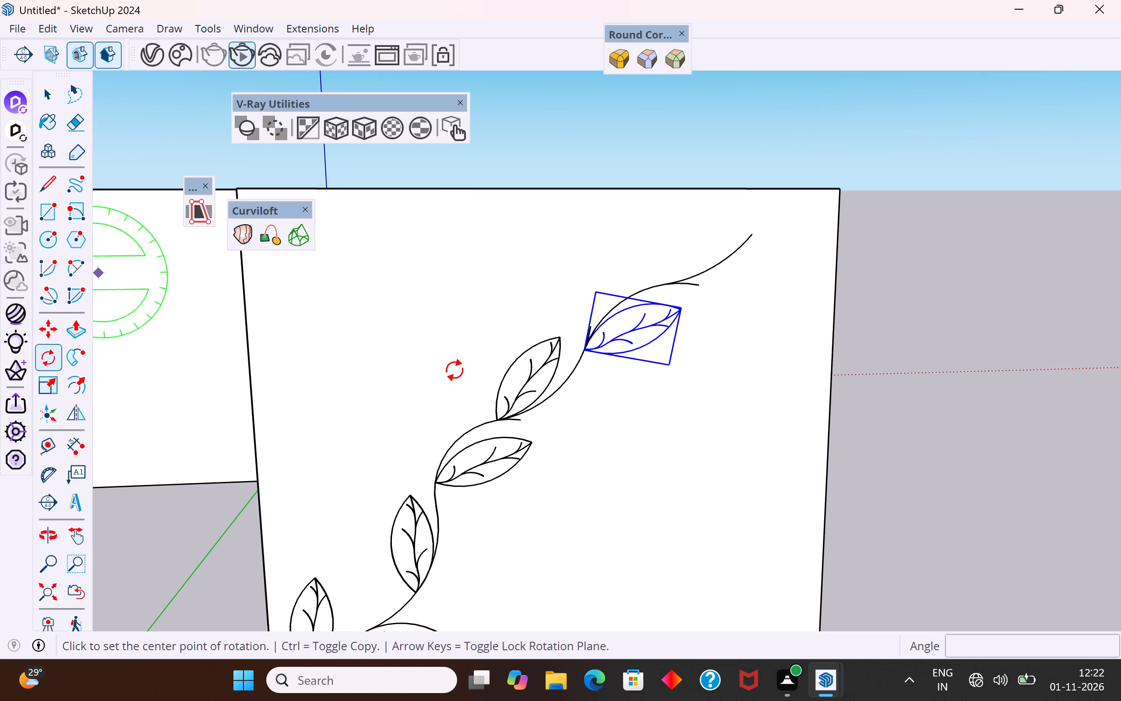
scroll(557, 369, up, 6)
click(603, 339)
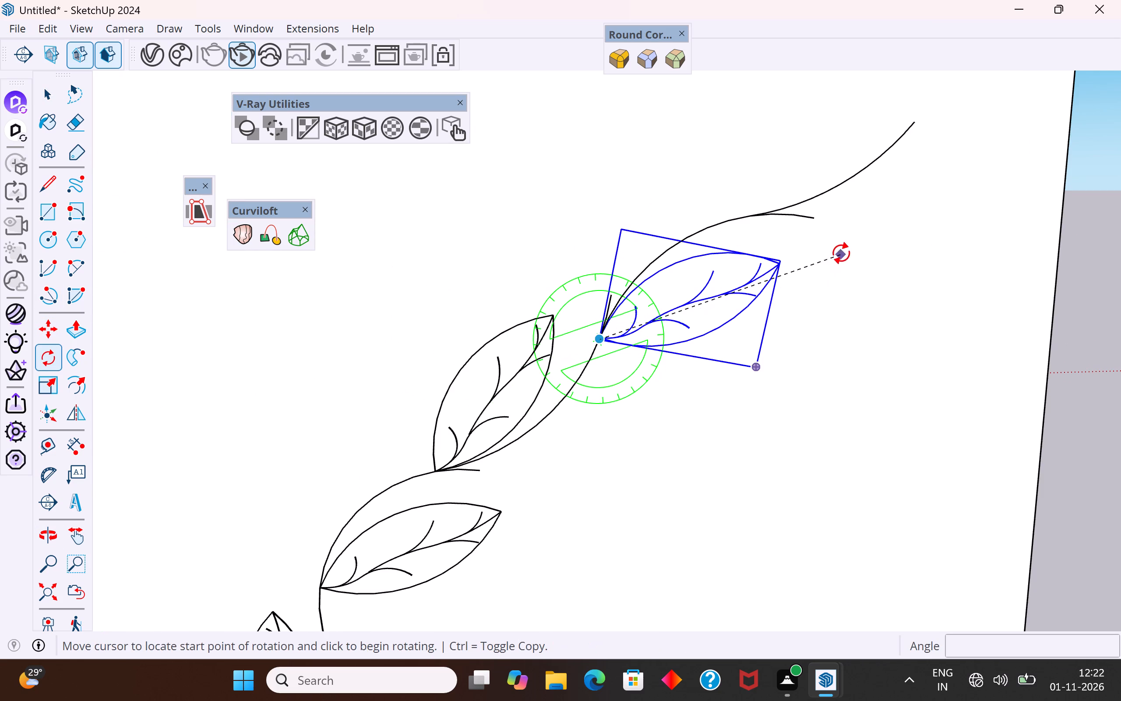
click(851, 238)
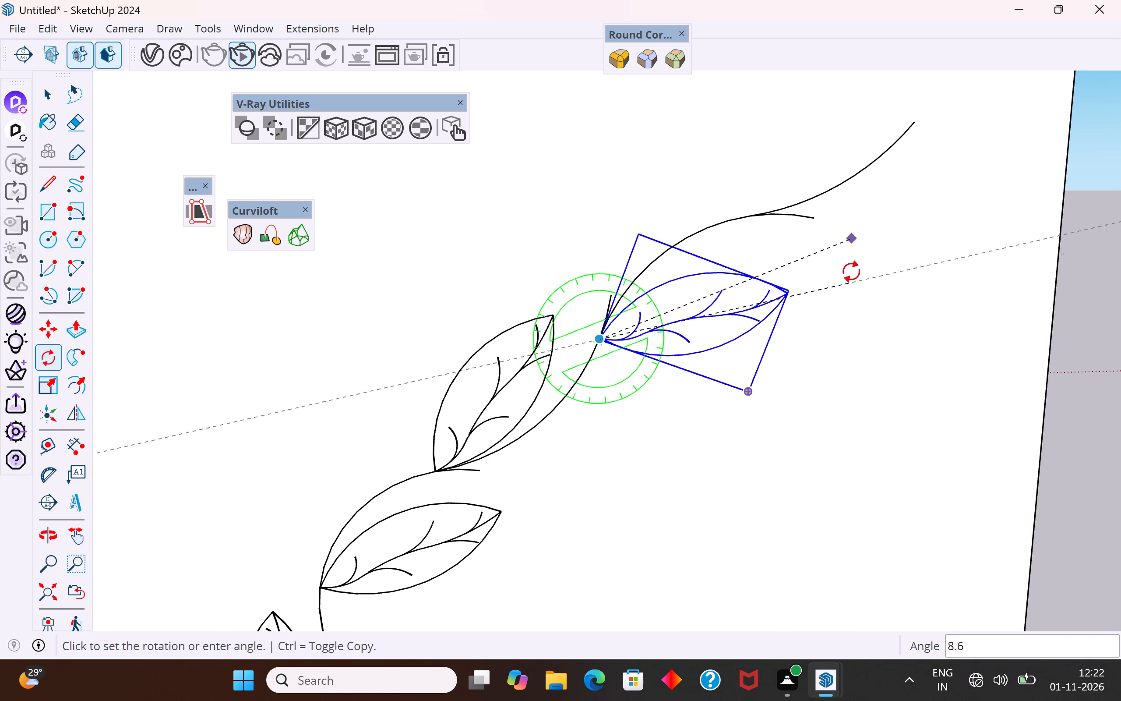
click(851, 272)
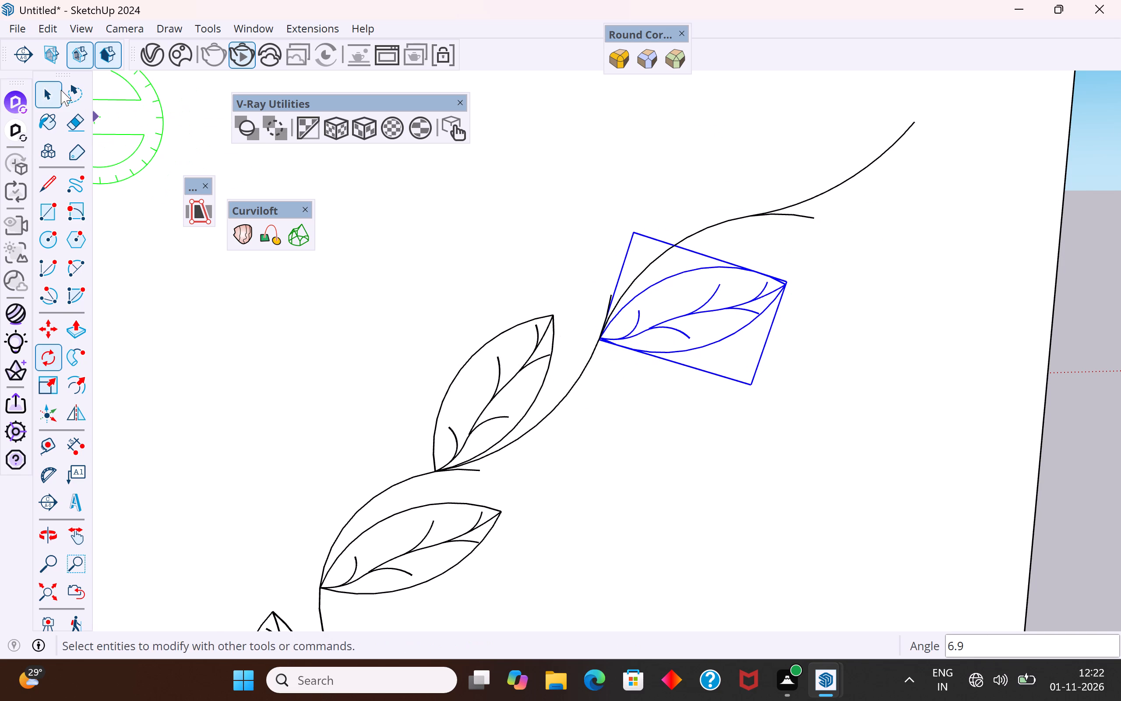
click(61, 90)
scroll(331, 375, down, 10)
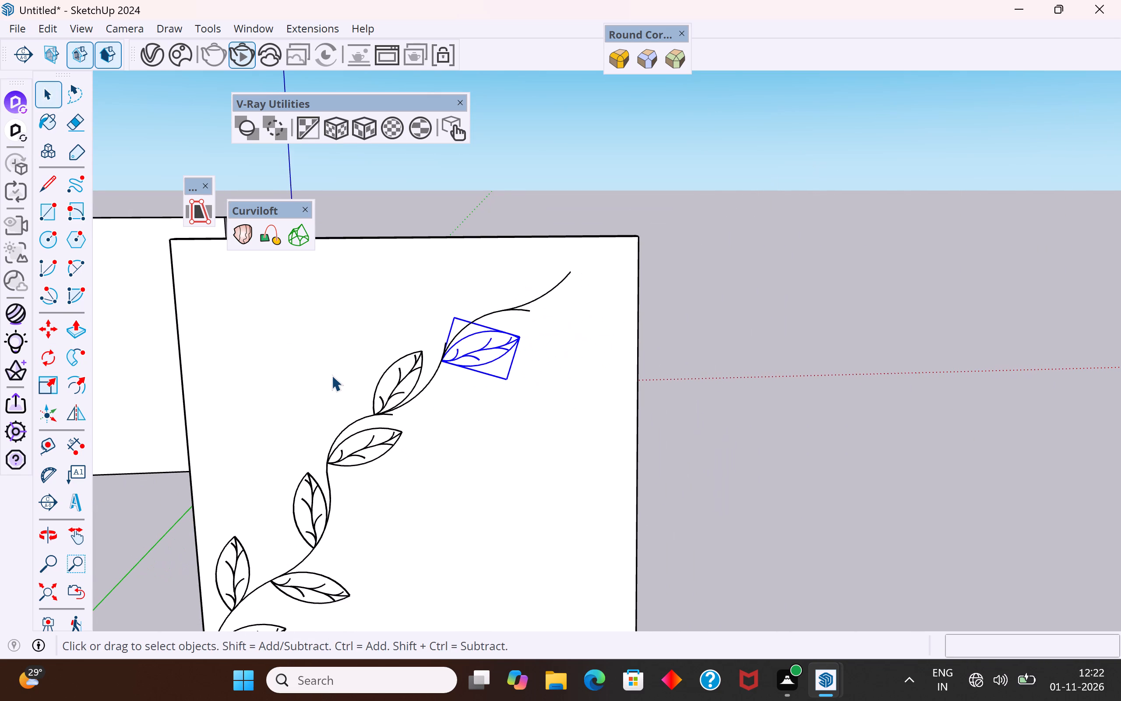
click(958, 329)
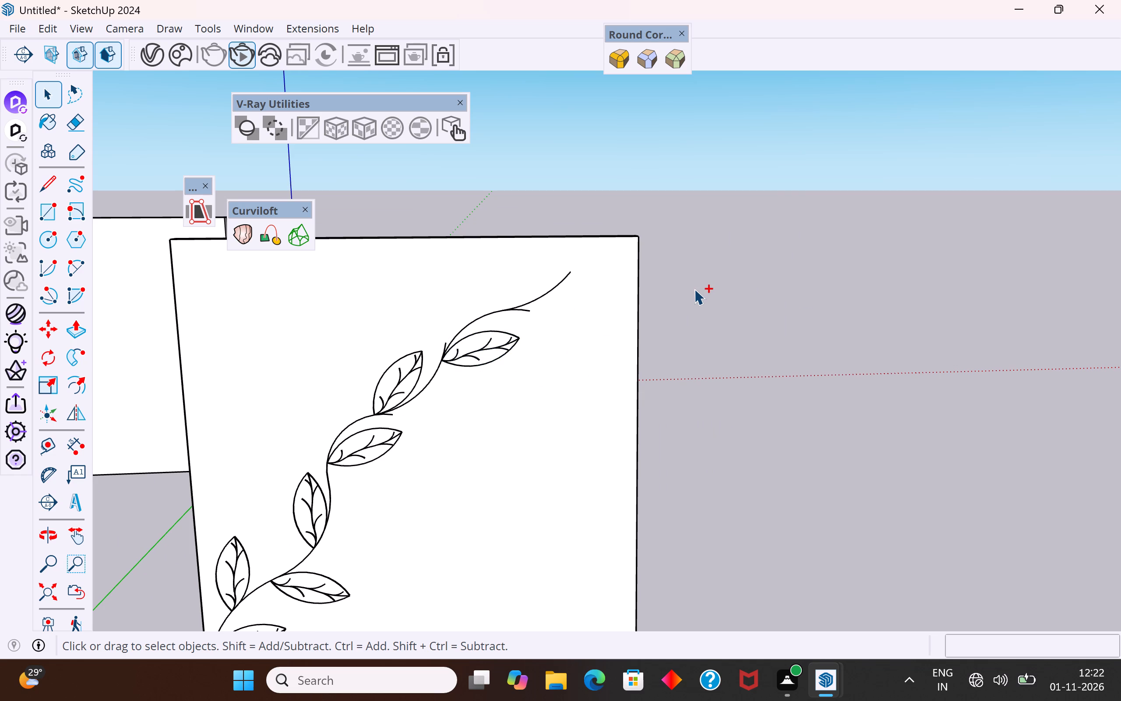
Copy the sixth leaf from its base point about 3' 8 1/2" up the vine, to the curve joint above the seventh leaf, and deselect it.
scroll(734, 251, down, 4)
middle_drag(751, 263, 734, 273)
scroll(818, 255, down, 2)
middle_drag(833, 276, 805, 418)
scroll(632, 320, up, 8)
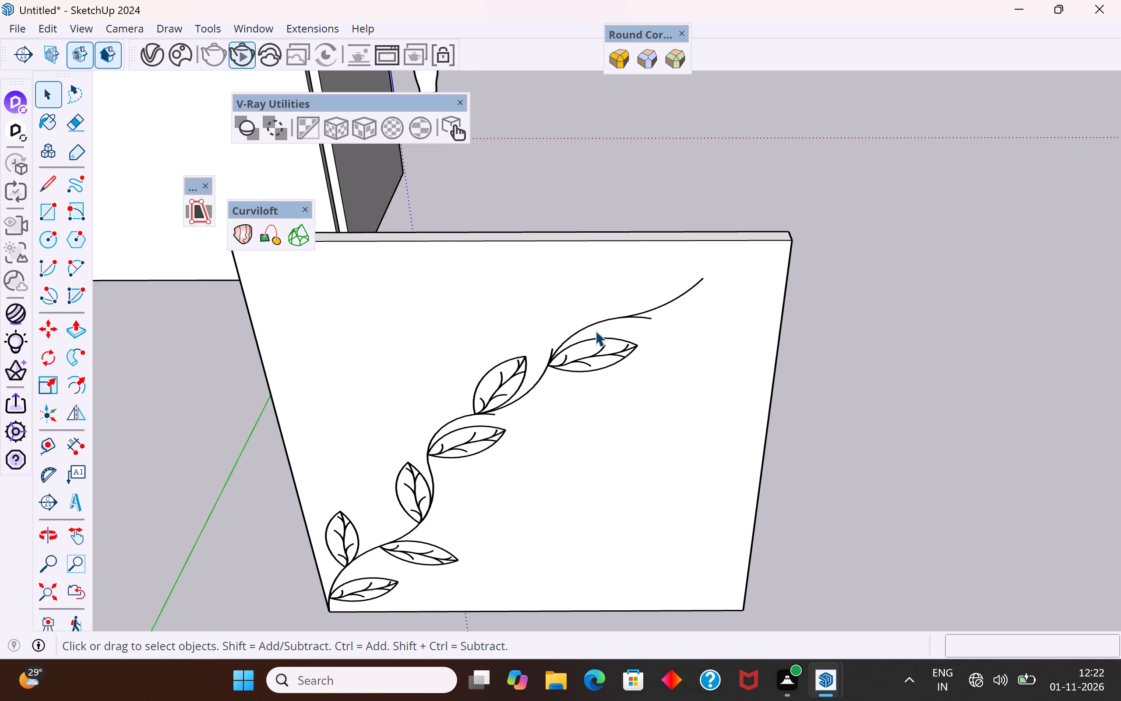
click(661, 307)
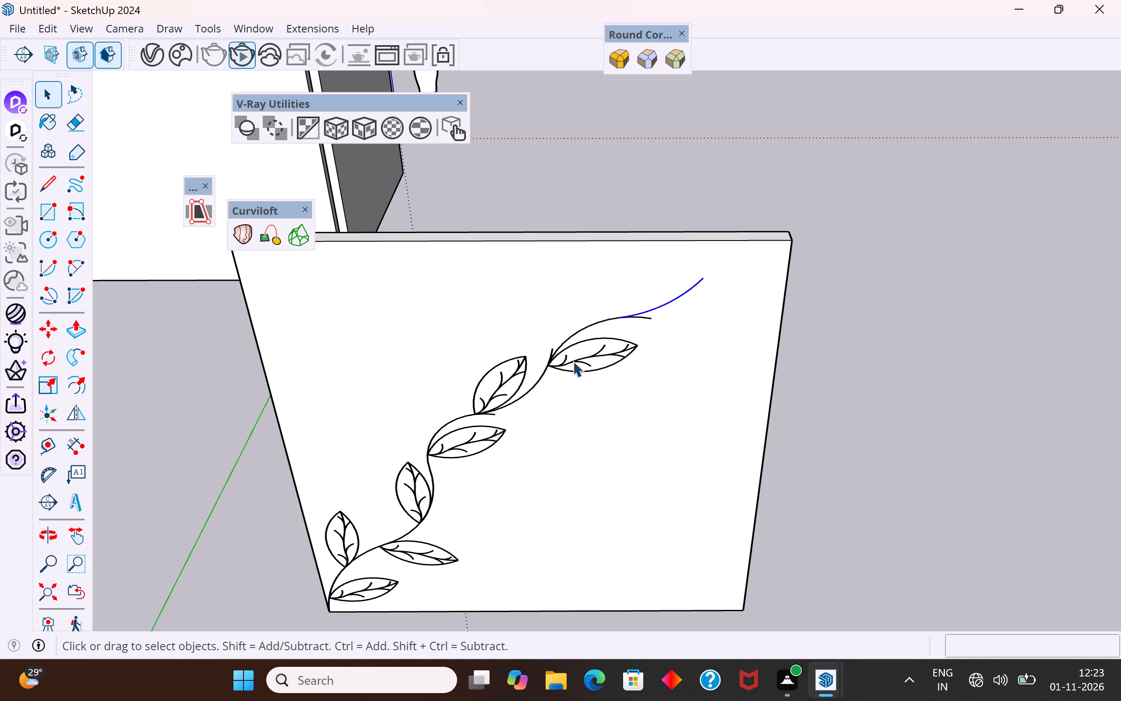
click(497, 393)
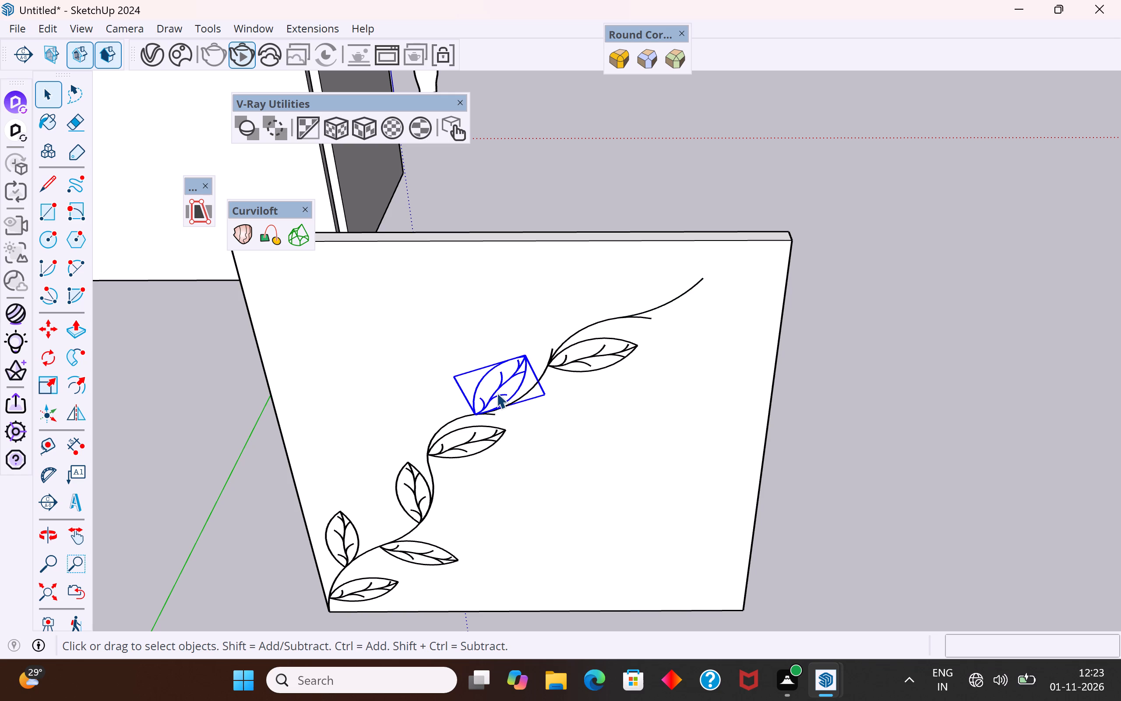
key(m)
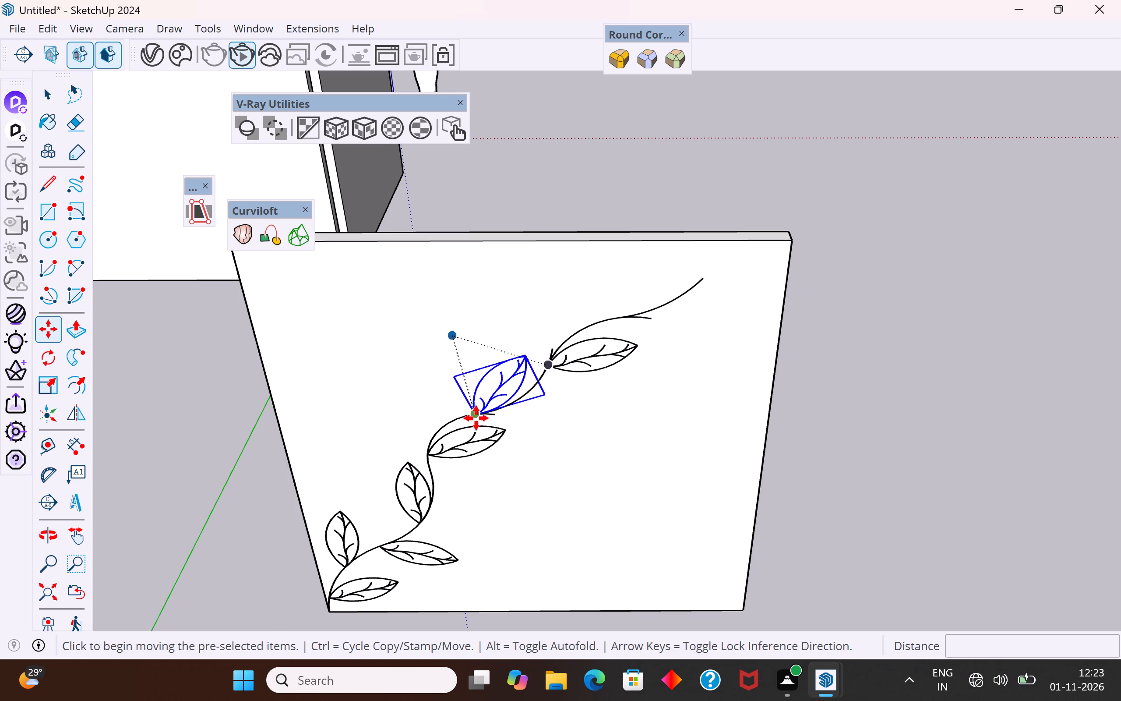
ctrl+click(476, 417)
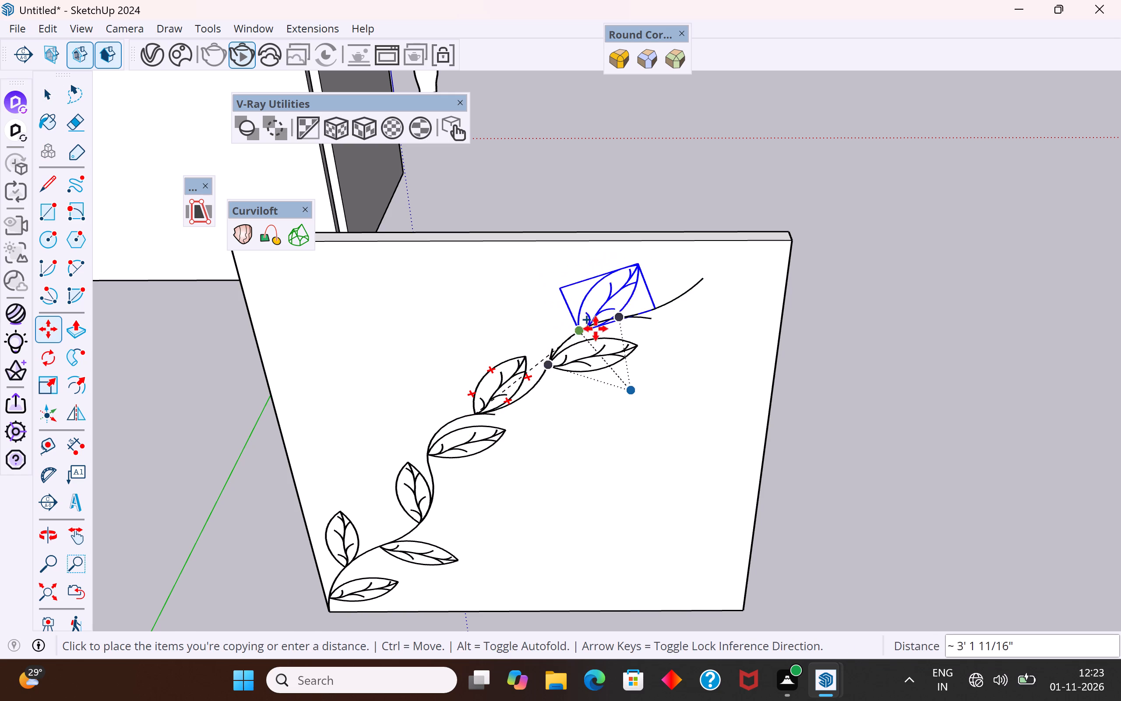
scroll(620, 314, up, 4)
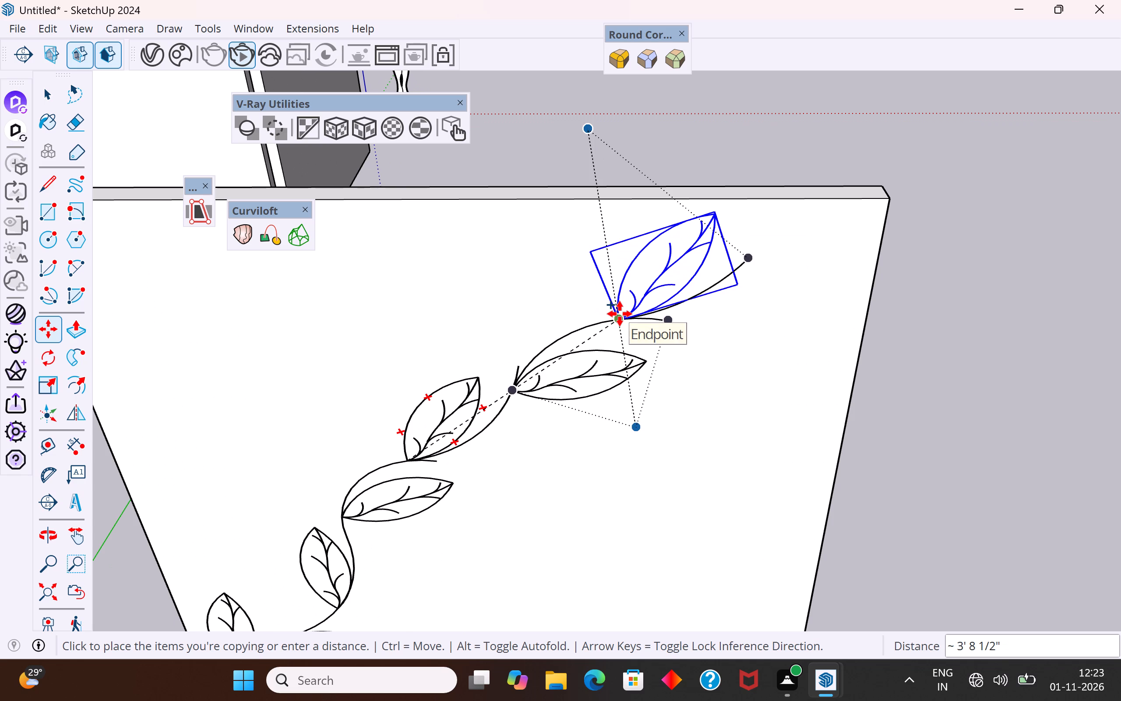
click(617, 315)
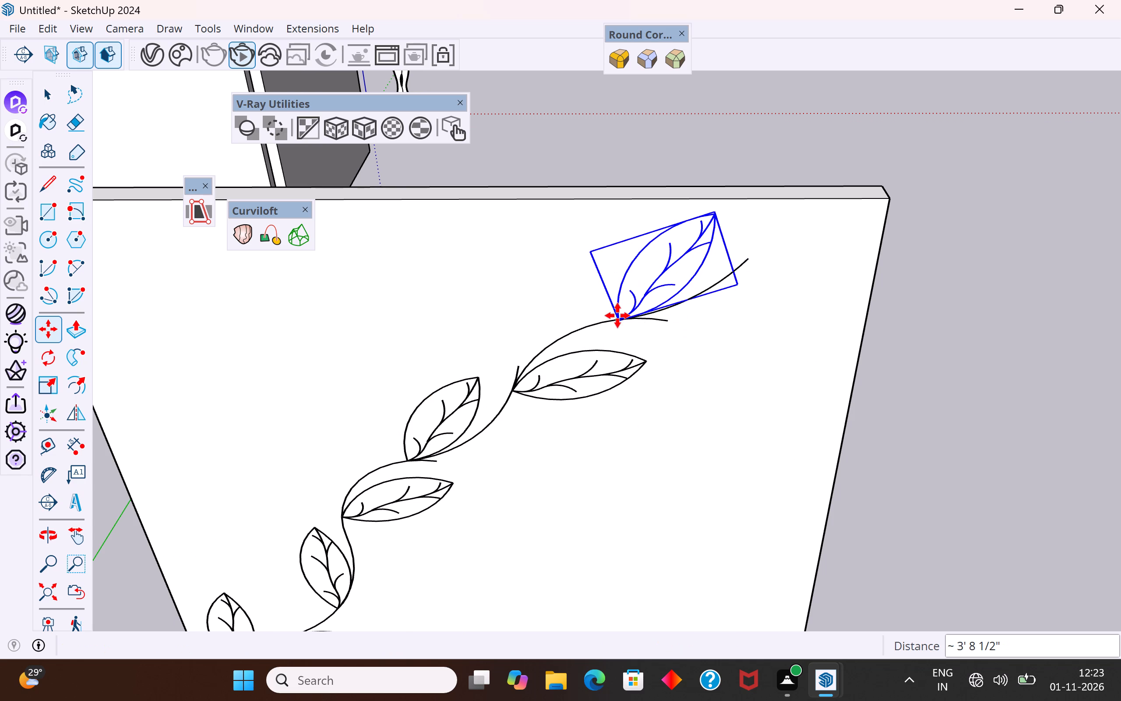
click(55, 95)
click(769, 123)
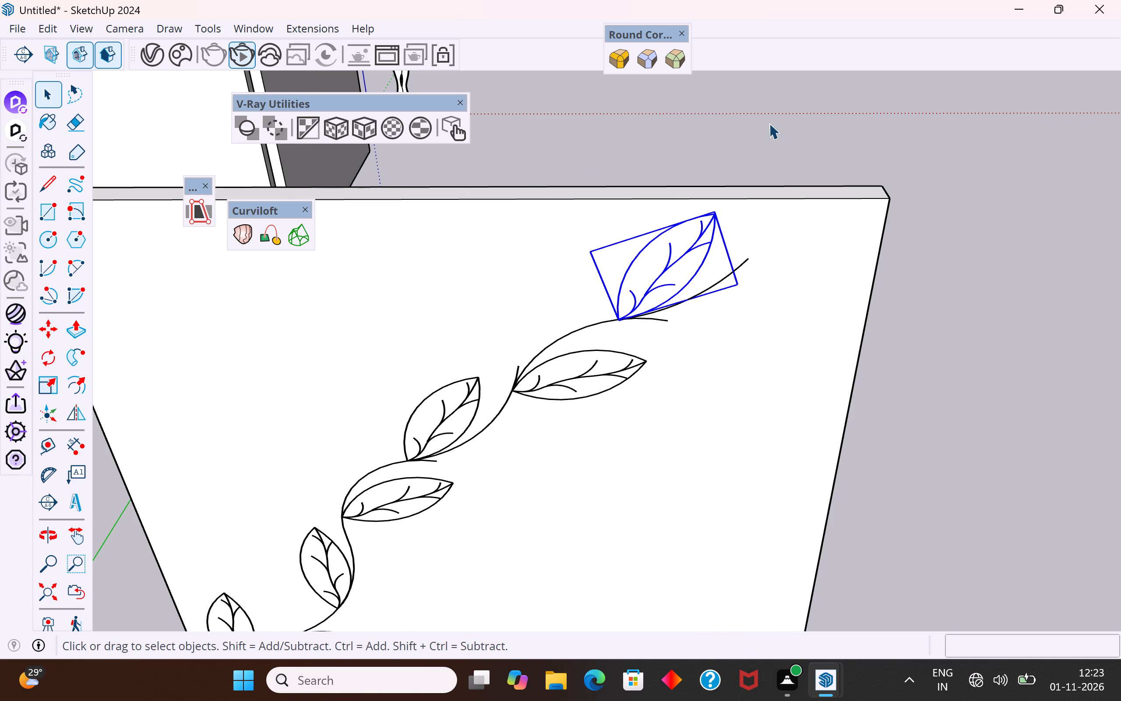
Examine the eighth leaf's attachment to the vine and the whole leaf pattern on the side wall from several angles.
scroll(688, 302, up, 20)
scroll(688, 302, up, 2)
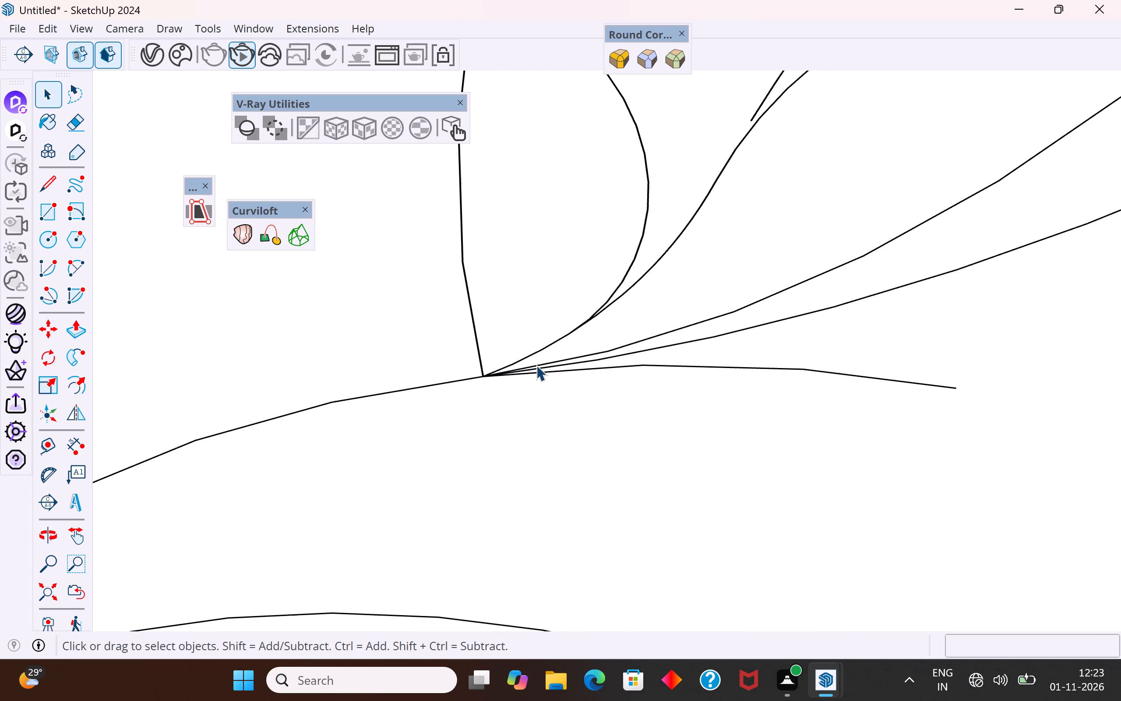
scroll(507, 361, down, 11)
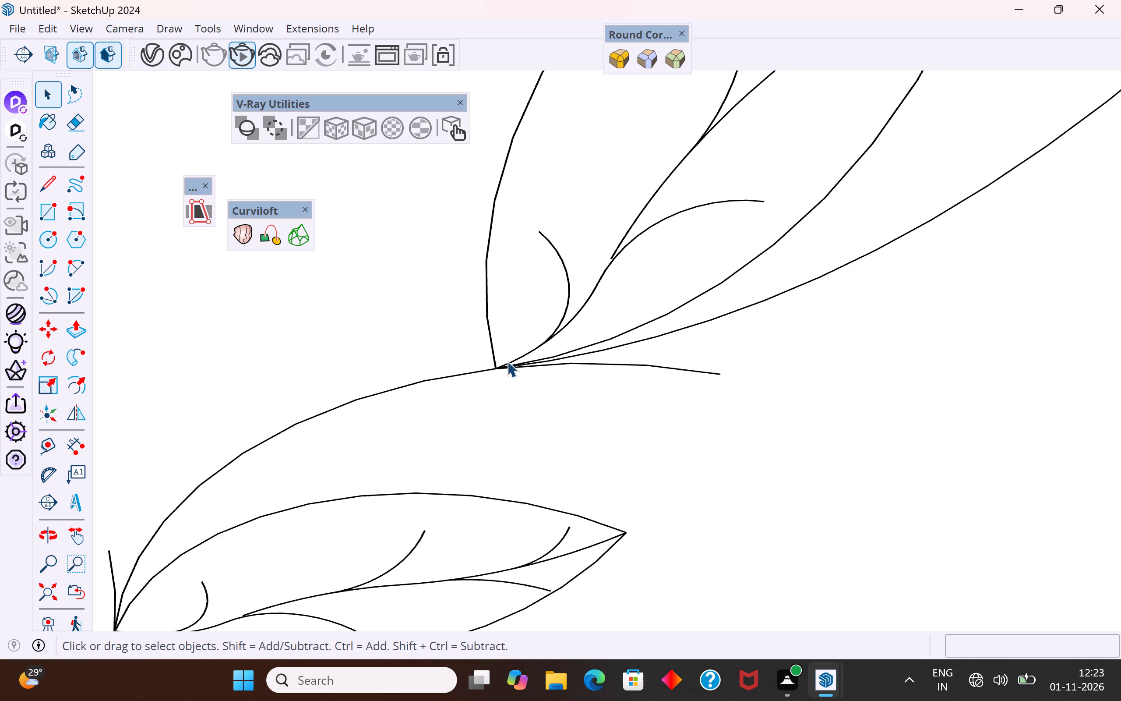
scroll(613, 383, down, 11)
scroll(613, 383, down, 12)
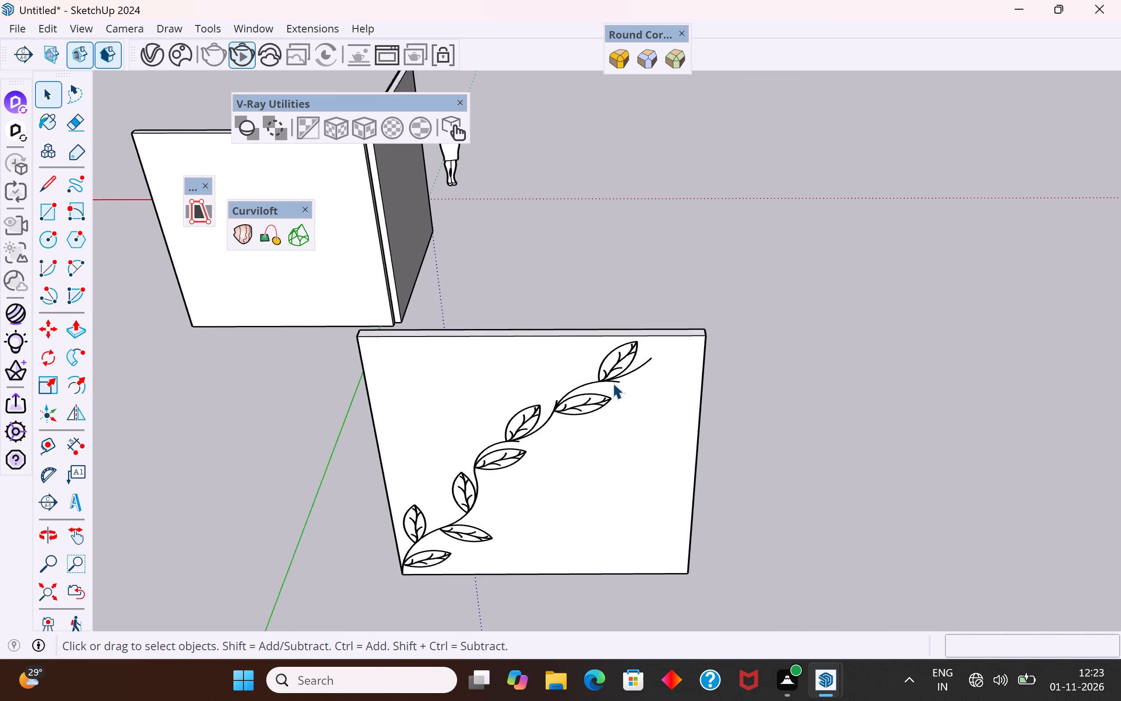
middle_drag(601, 437, 731, 195)
middle_drag(656, 421, 687, 317)
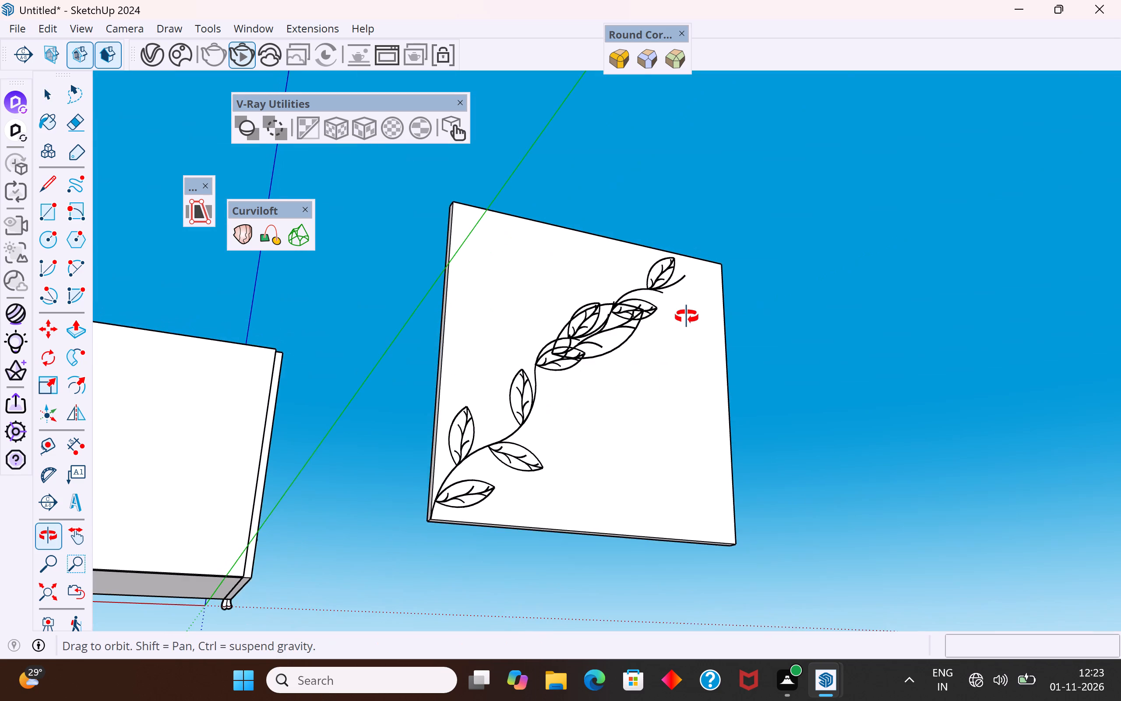
middle_drag(687, 317, 653, 524)
scroll(533, 465, down, 4)
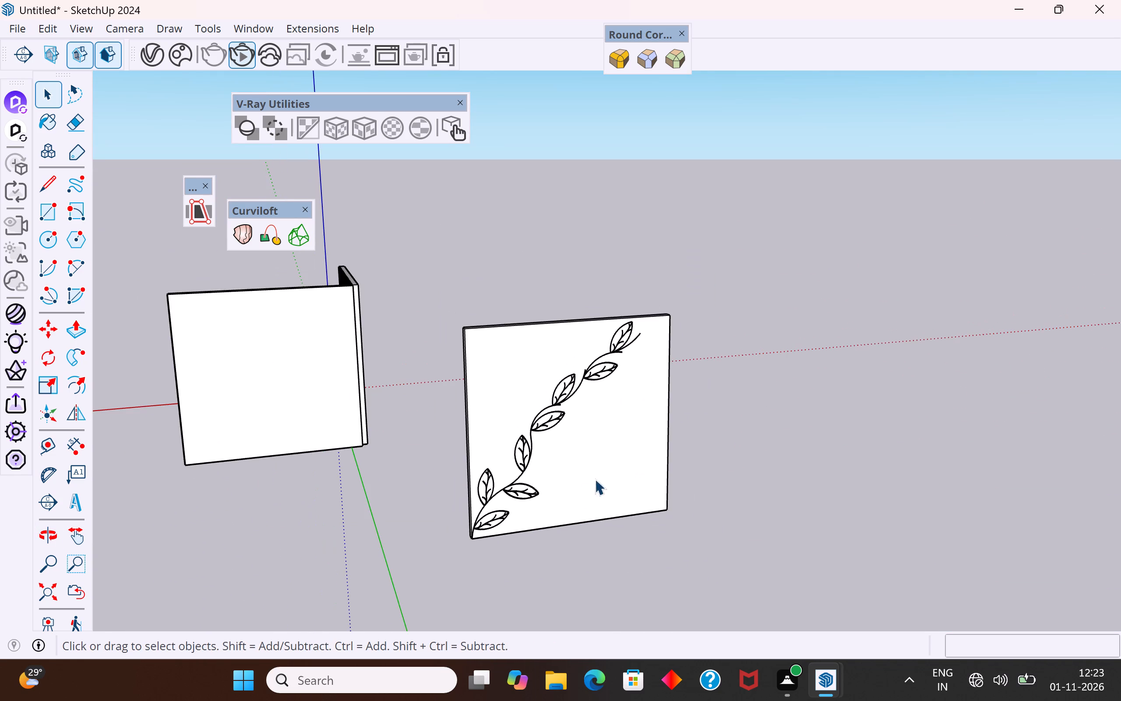
middle_drag(596, 490, 473, 518)
scroll(658, 497, up, 2)
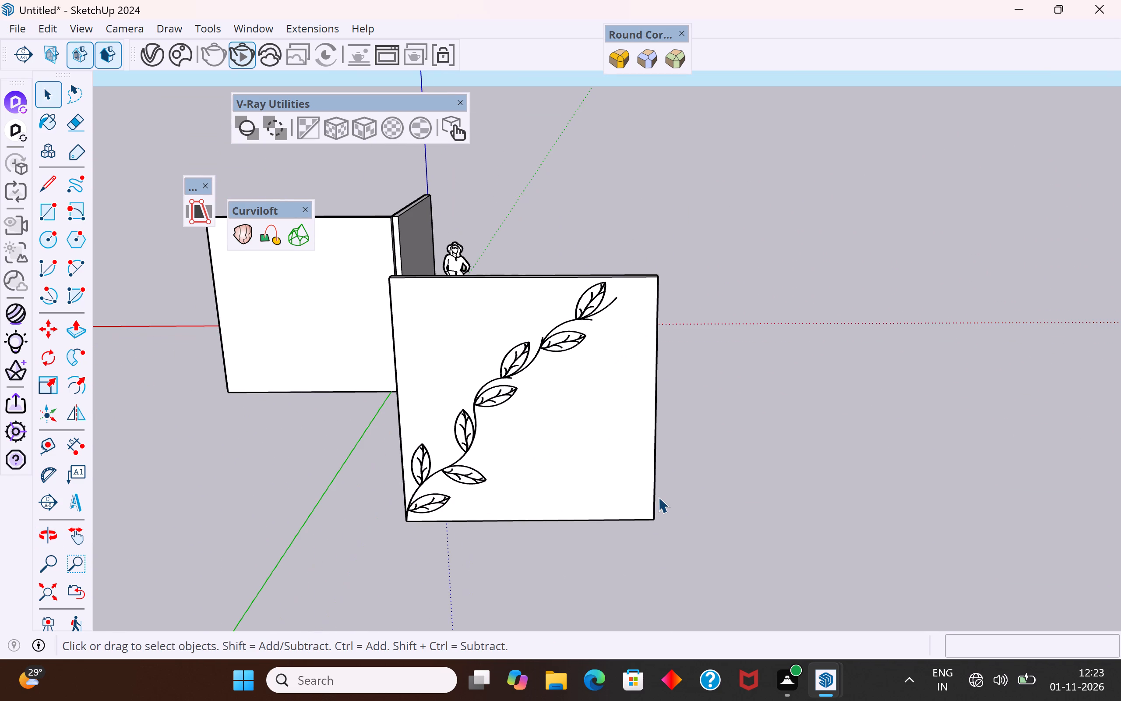
middle_drag(762, 503, 827, 520)
click(602, 445)
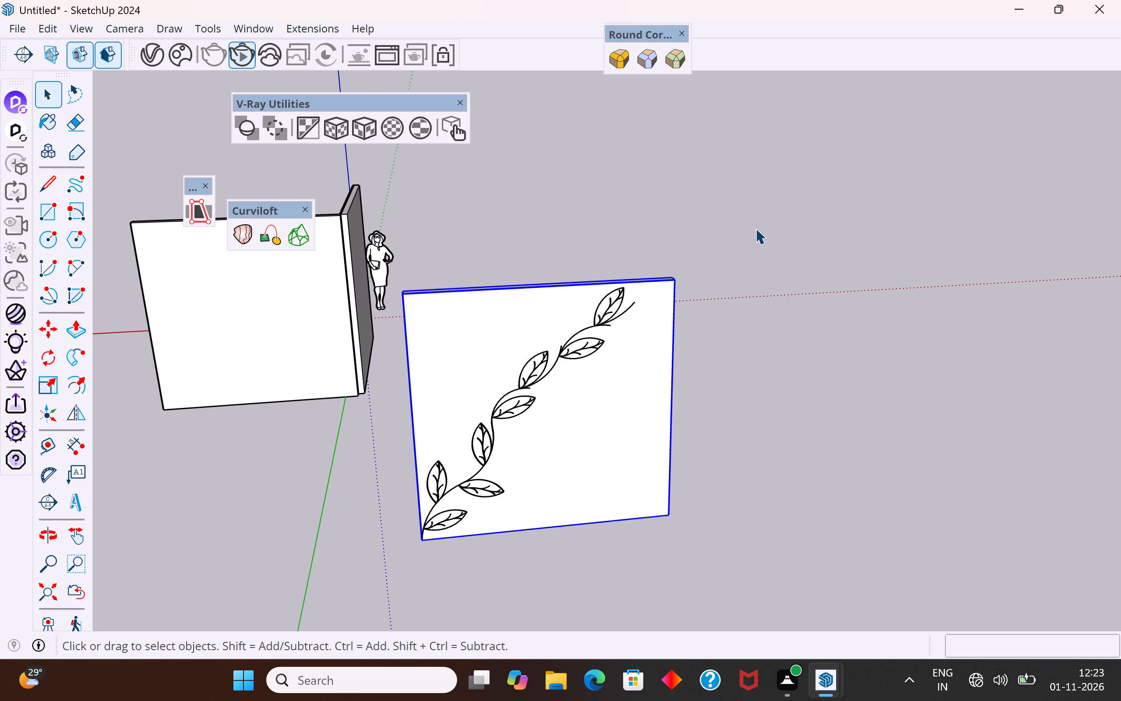
Copy all the vine's stem curves, without the leaves, from the wall's lower corner about 15' 7/8" along the red axis, off the wall.
scroll(592, 323, up, 9)
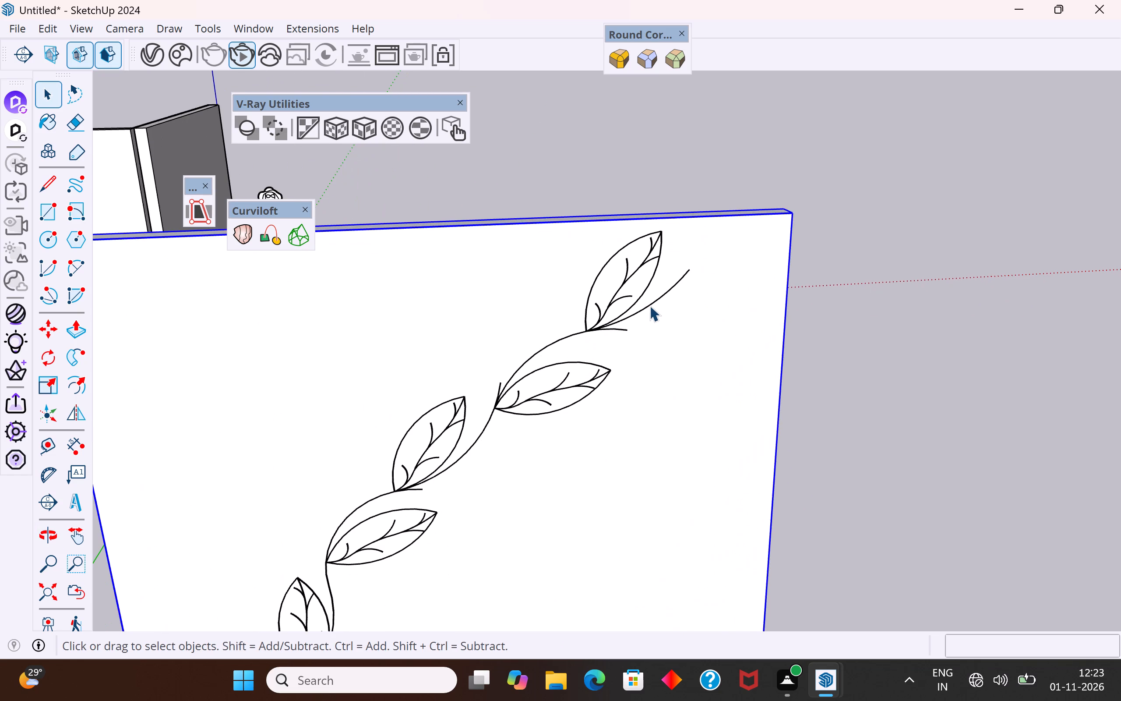
click(649, 305)
scroll(575, 336, up, 7)
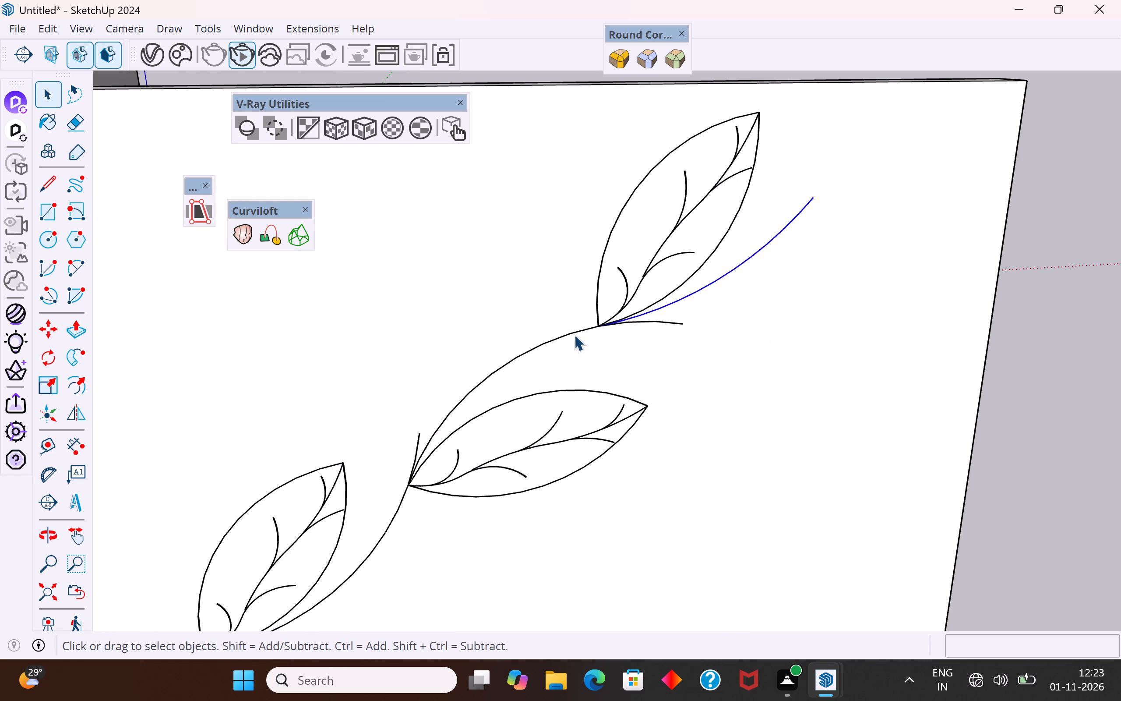
shift+click(568, 334)
shift+click(649, 320)
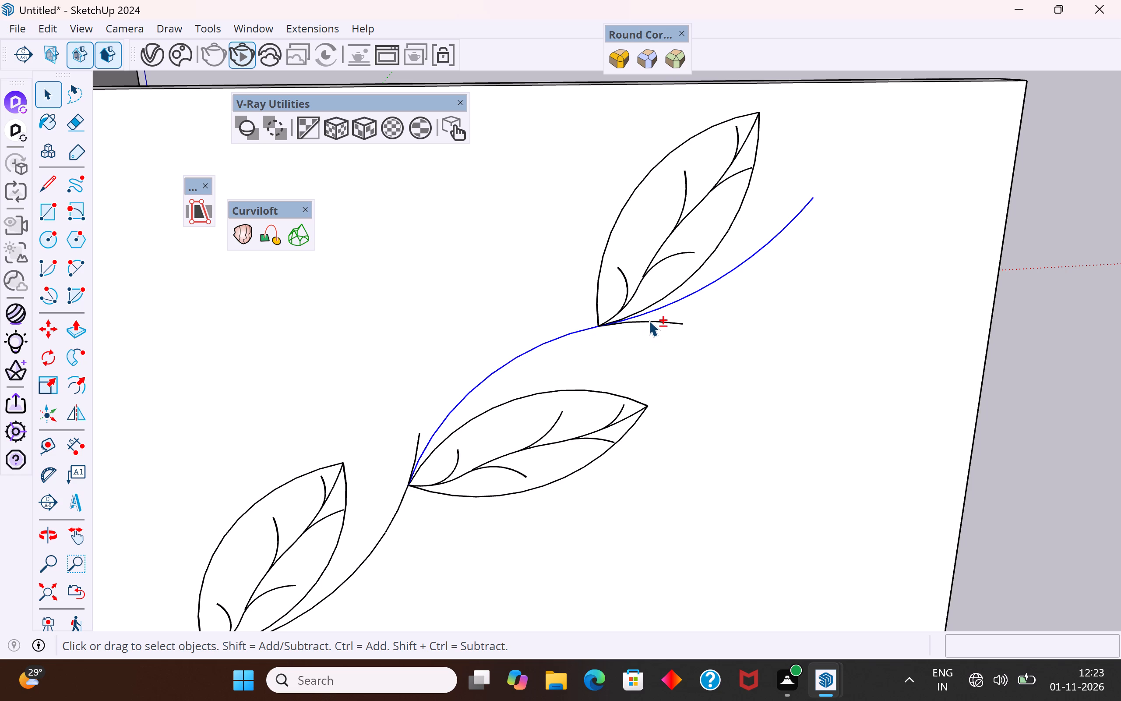
scroll(651, 318, down, 4)
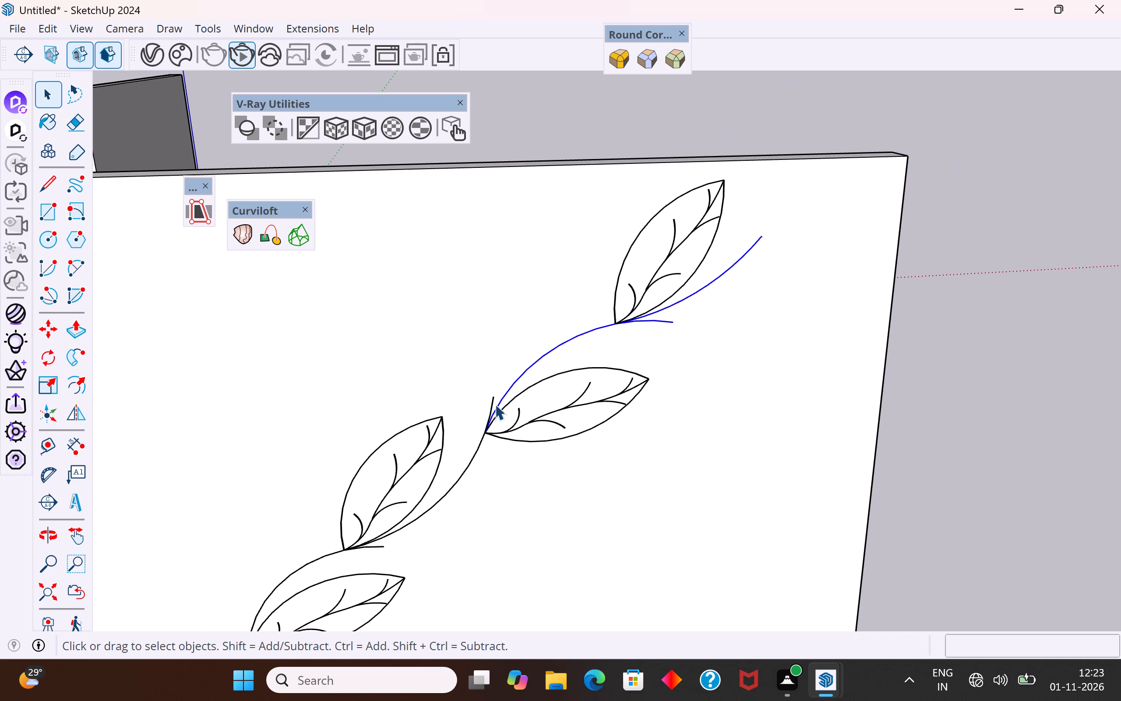
scroll(495, 402, up, 9)
shift+click(490, 395)
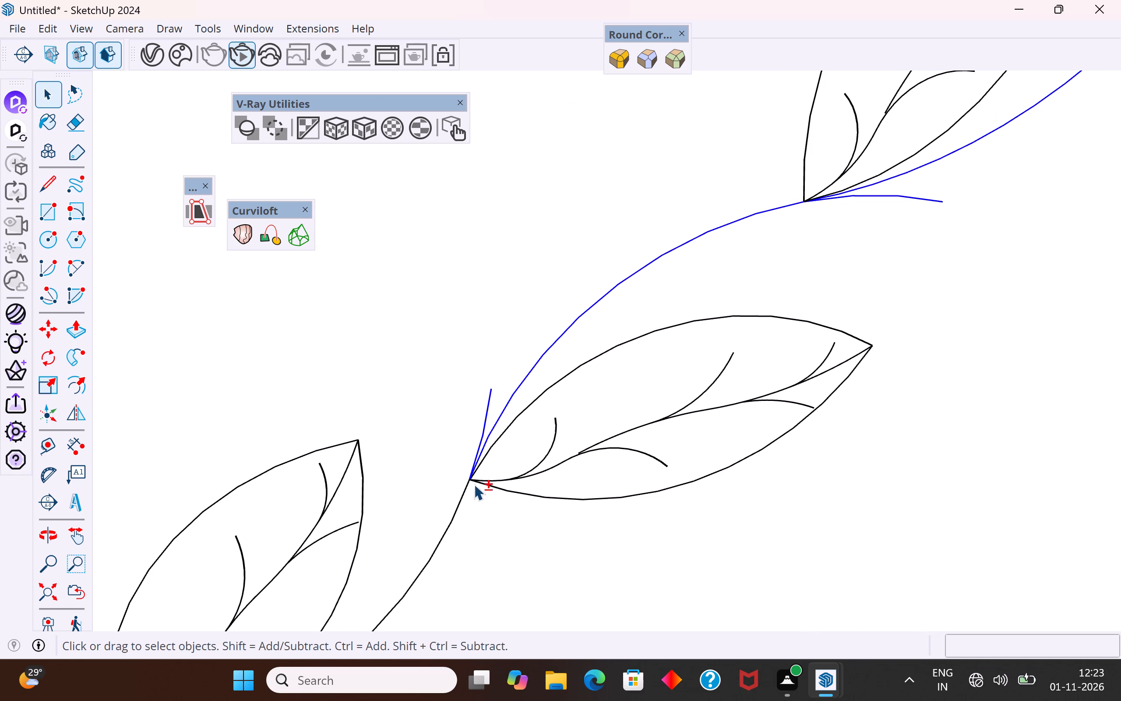
shift+click(463, 491)
scroll(631, 273, down, 3)
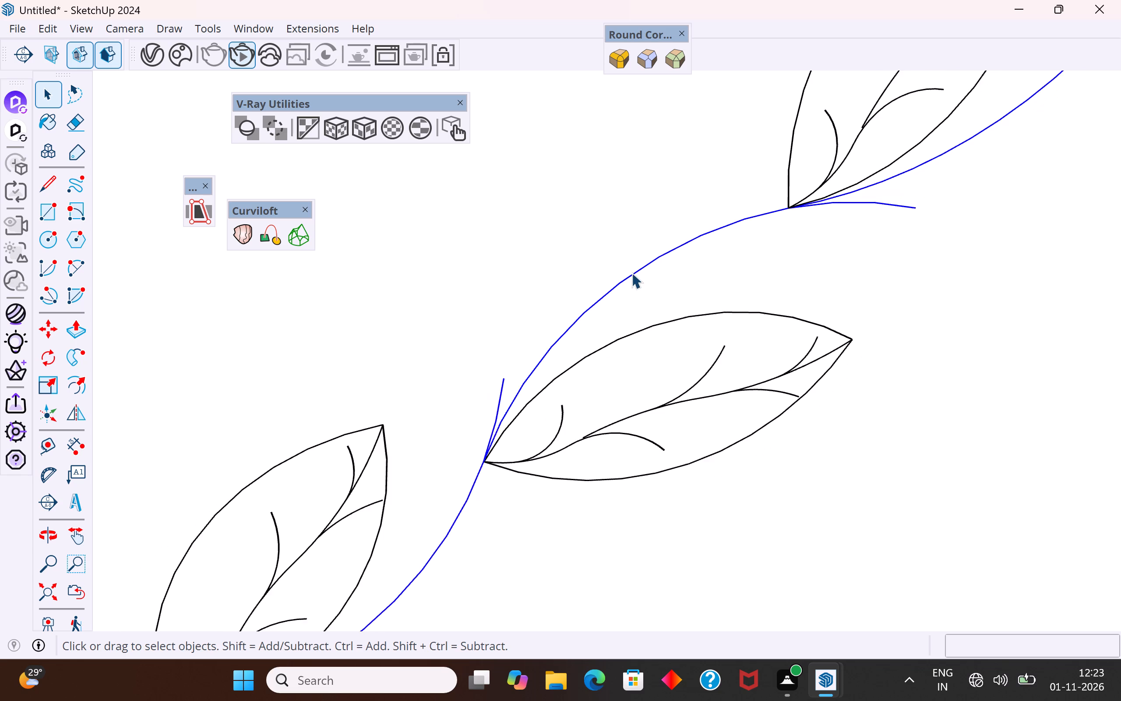
scroll(631, 273, down, 15)
scroll(444, 439, up, 15)
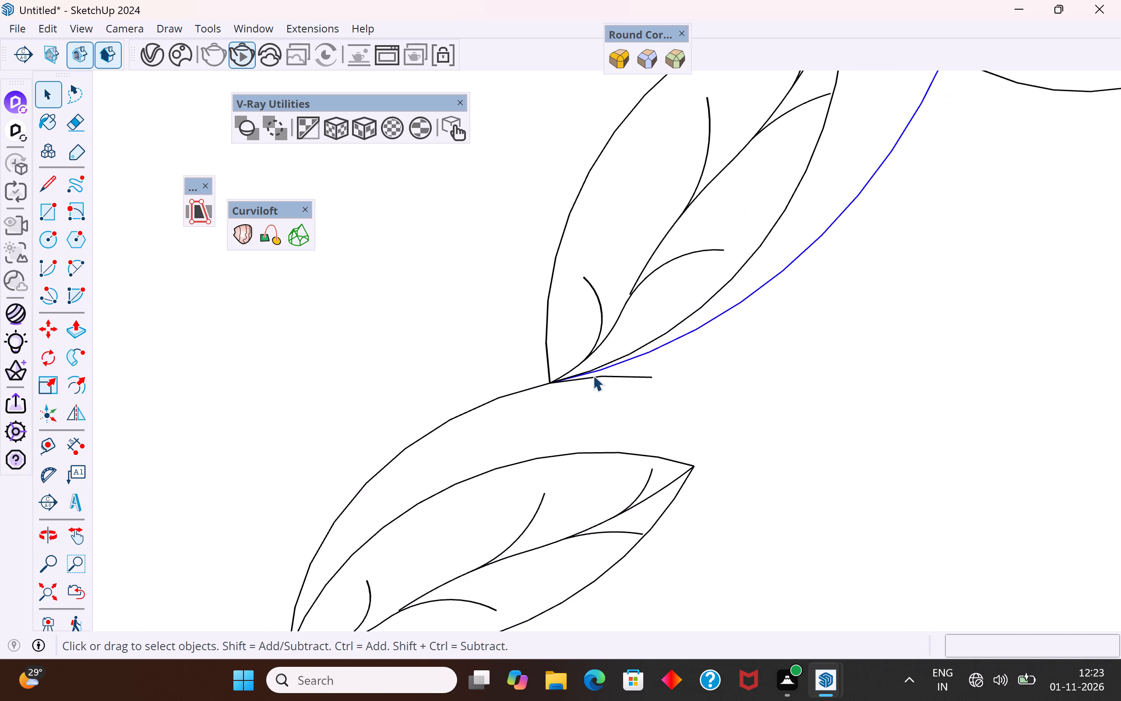
scroll(593, 375, up, 8)
shift+click(614, 373)
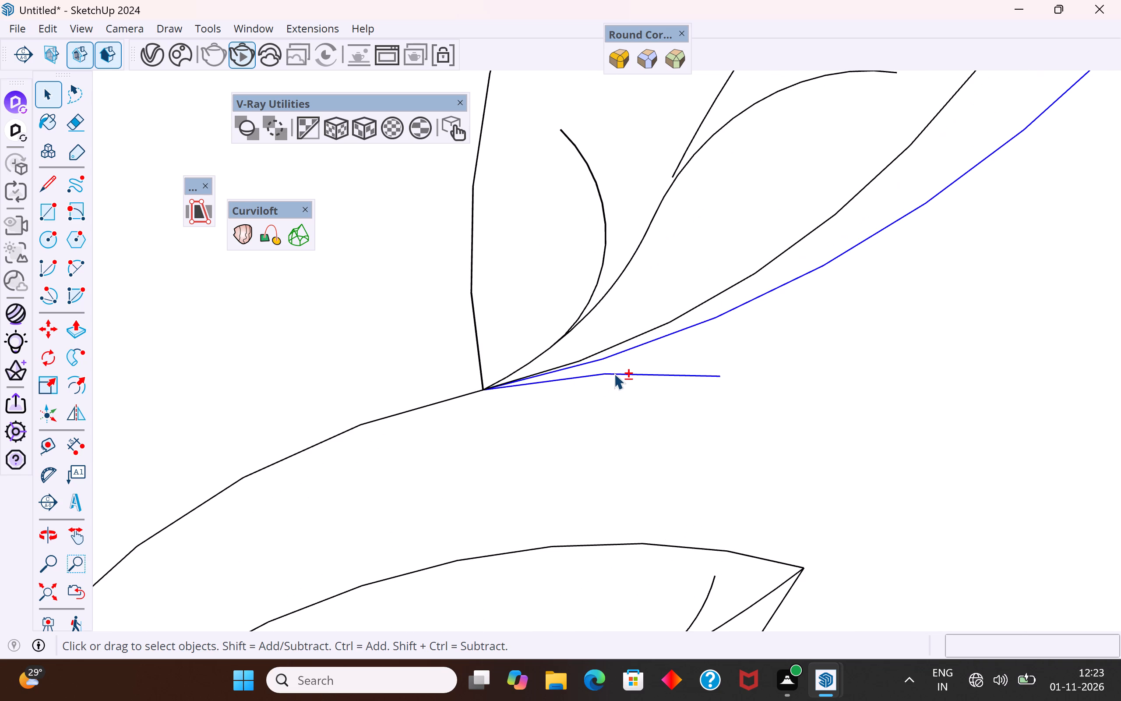
shift+click(467, 393)
scroll(800, 254, down, 2)
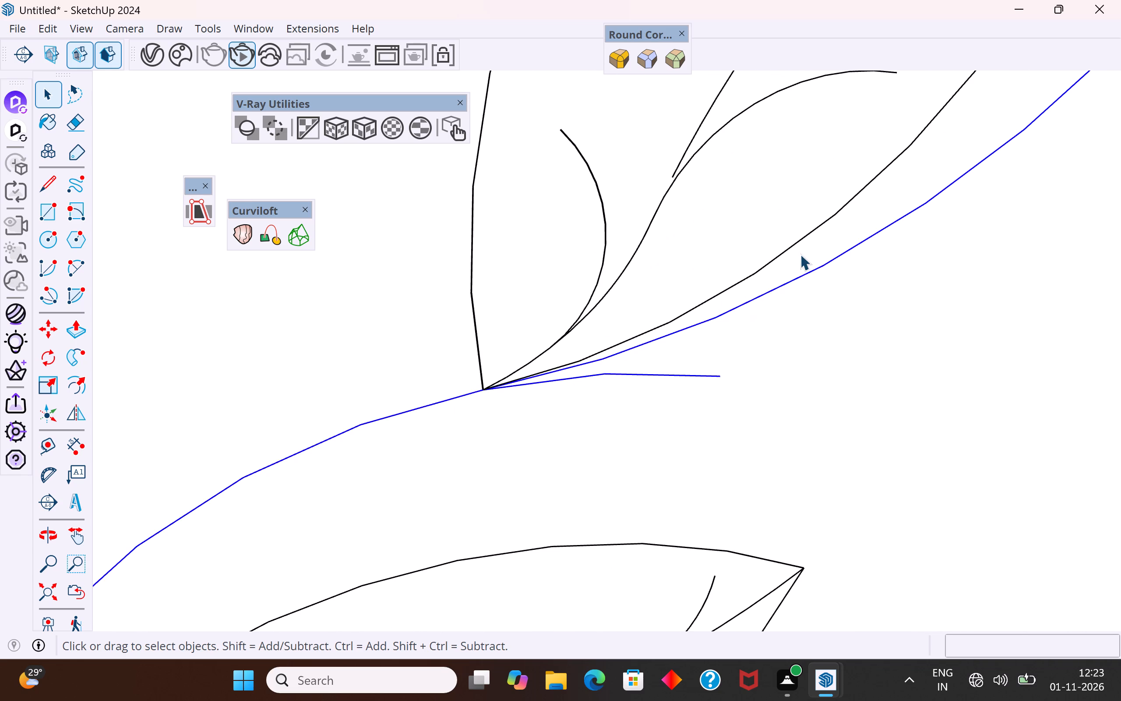
scroll(800, 254, down, 16)
scroll(673, 194, down, 6)
scroll(704, 399, up, 5)
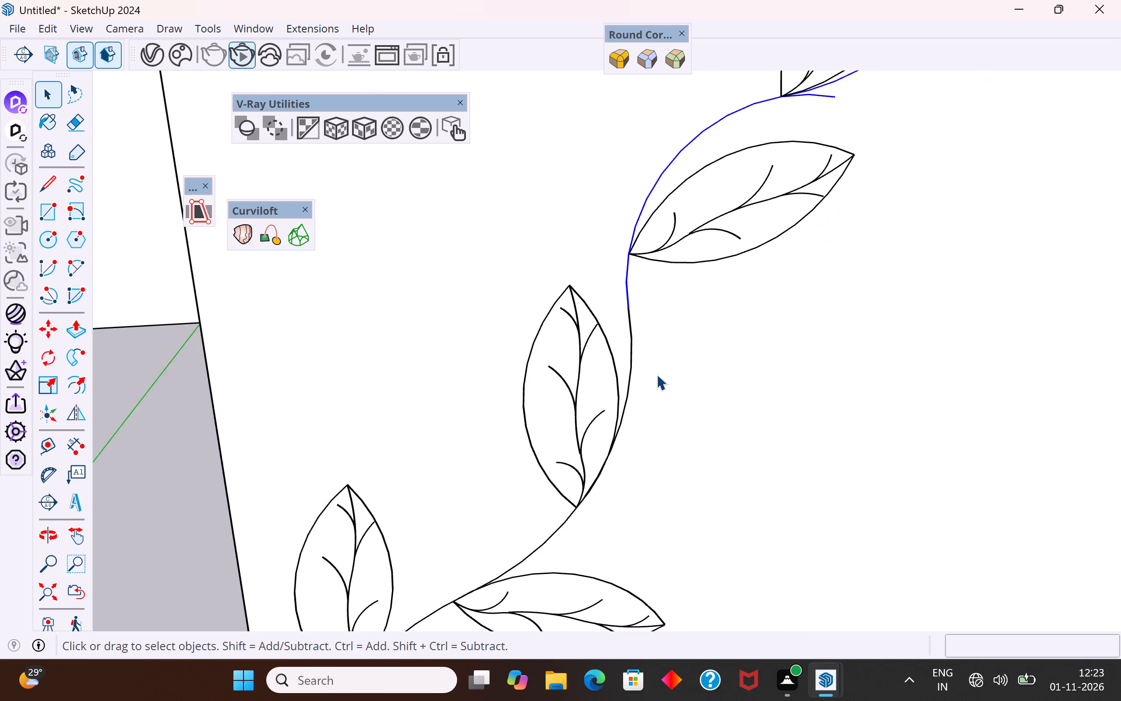
scroll(654, 372, up, 5)
shift+click(617, 326)
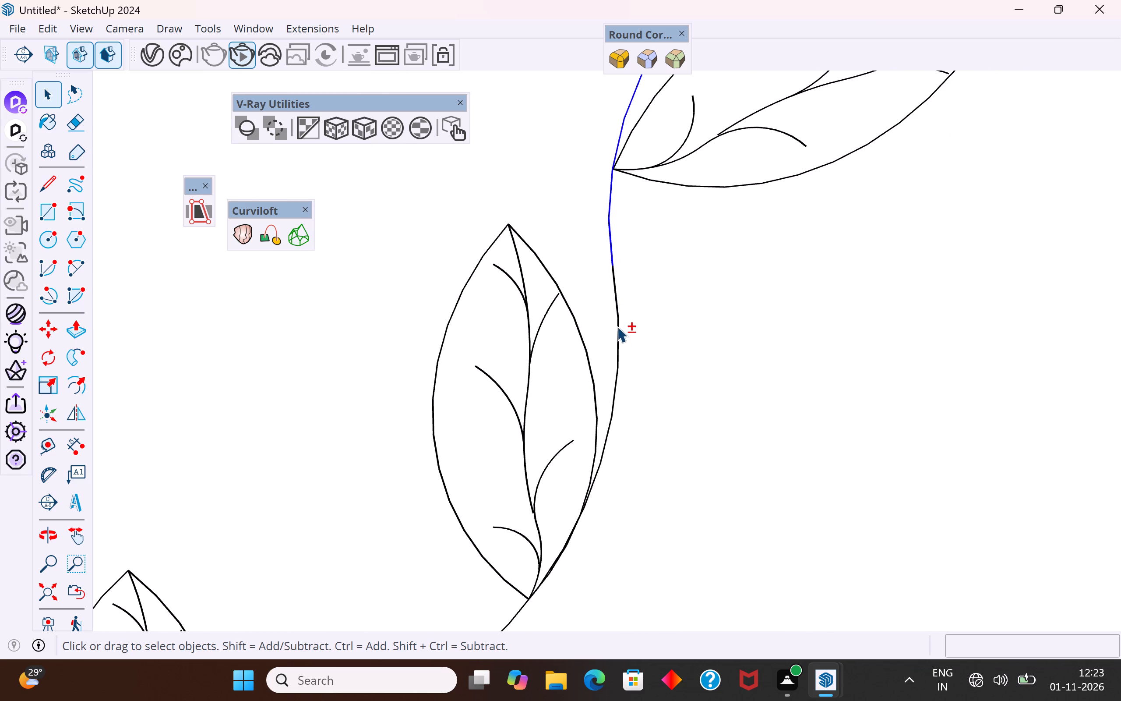
scroll(700, 244, down, 10)
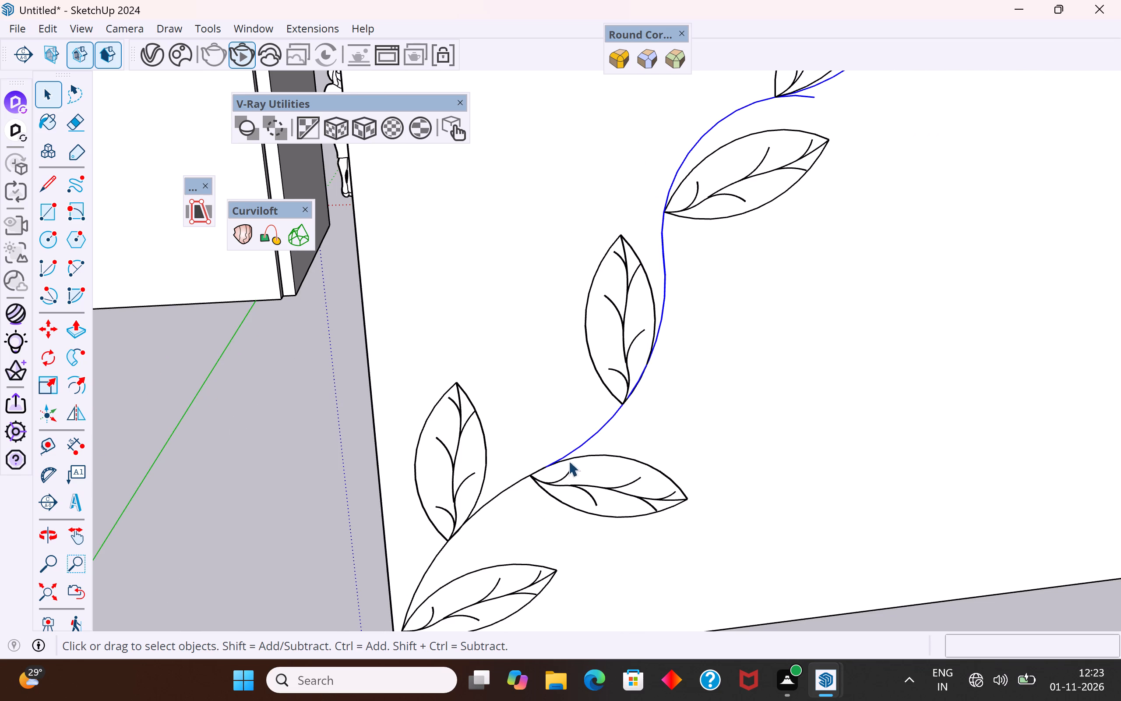
scroll(583, 467, up, 4)
shift+click(481, 491)
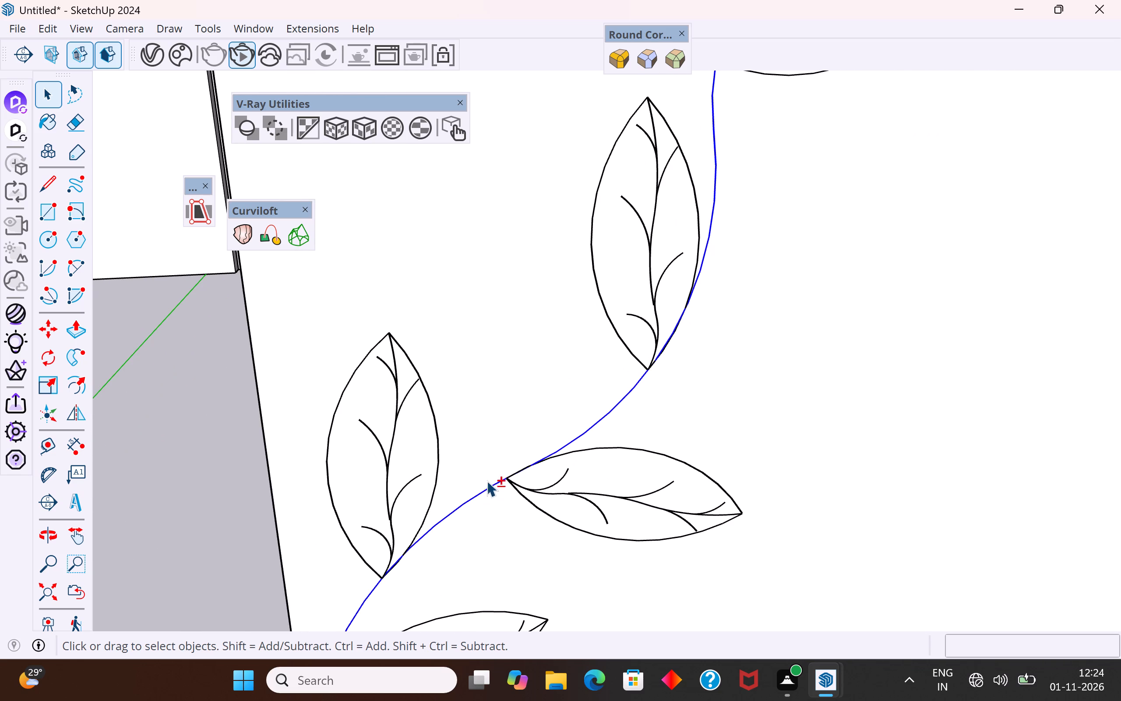
scroll(606, 310, down, 7)
scroll(431, 499, down, 5)
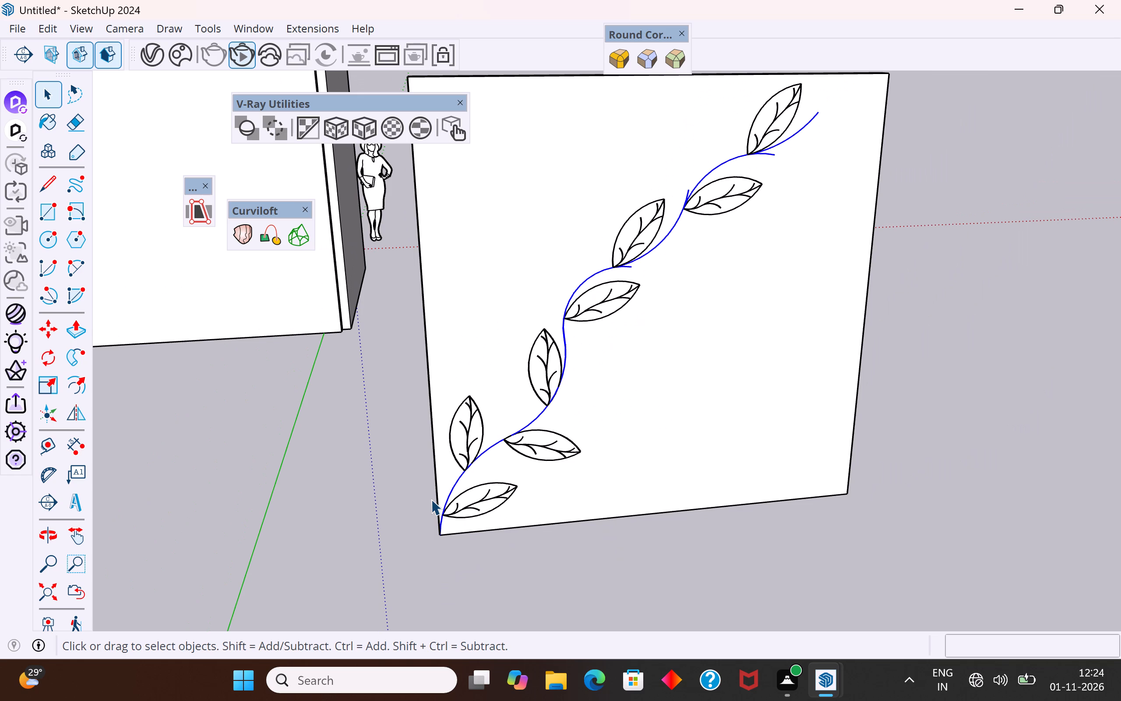
key(m)
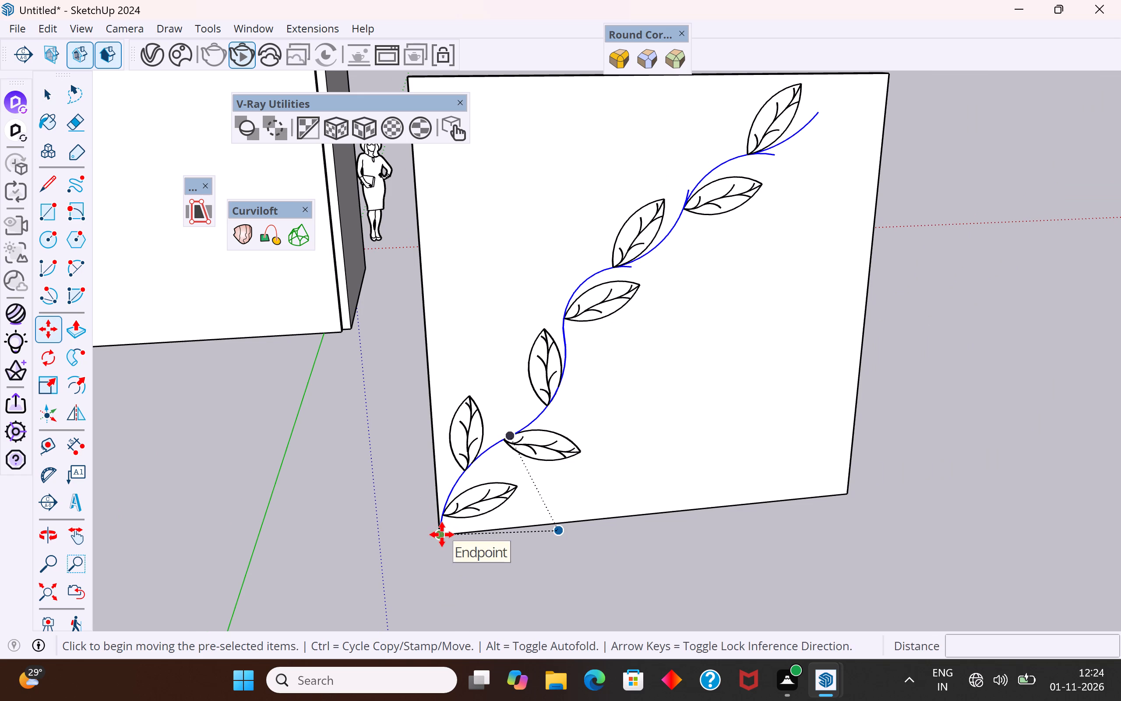
ctrl+click(442, 535)
scroll(442, 535, down, 5)
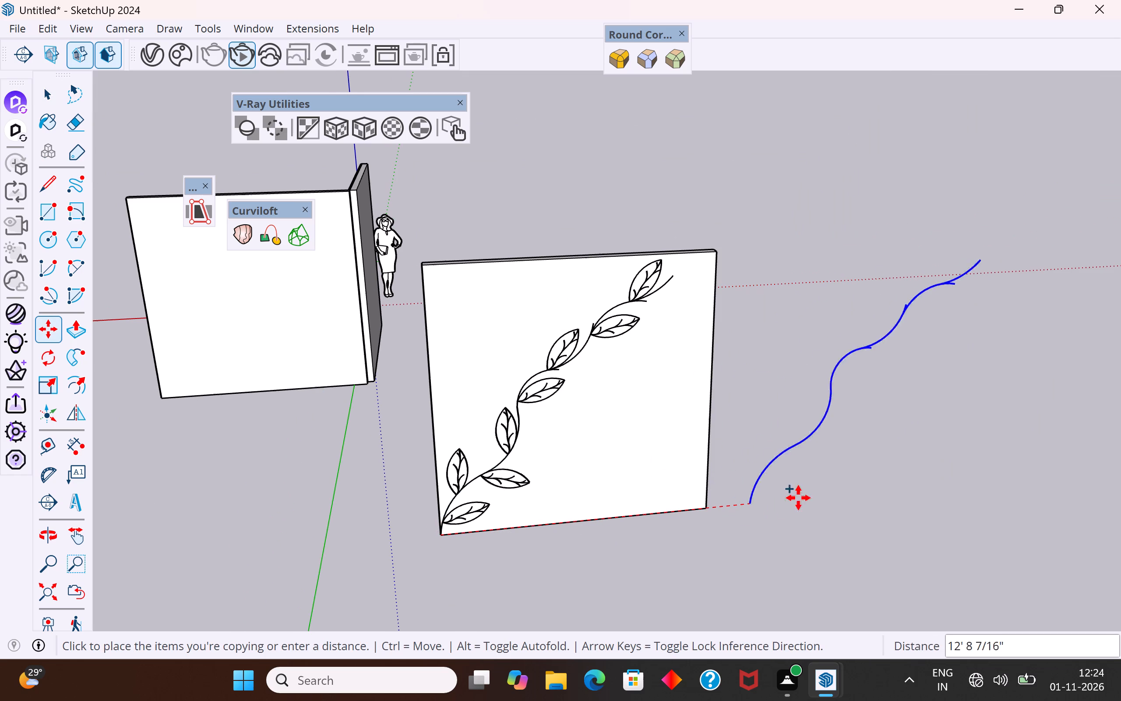
click(828, 486)
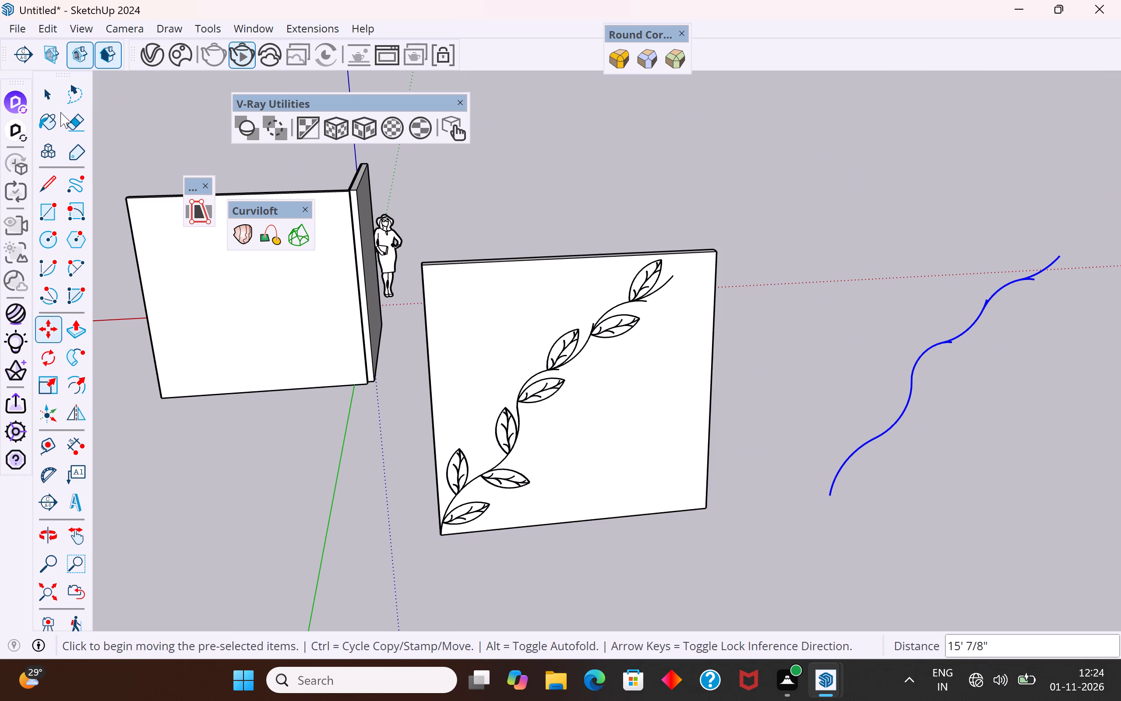
Weld the edges of the copied vine curves beside the wall and deselect them.
click(44, 95)
scroll(531, 333, down, 2)
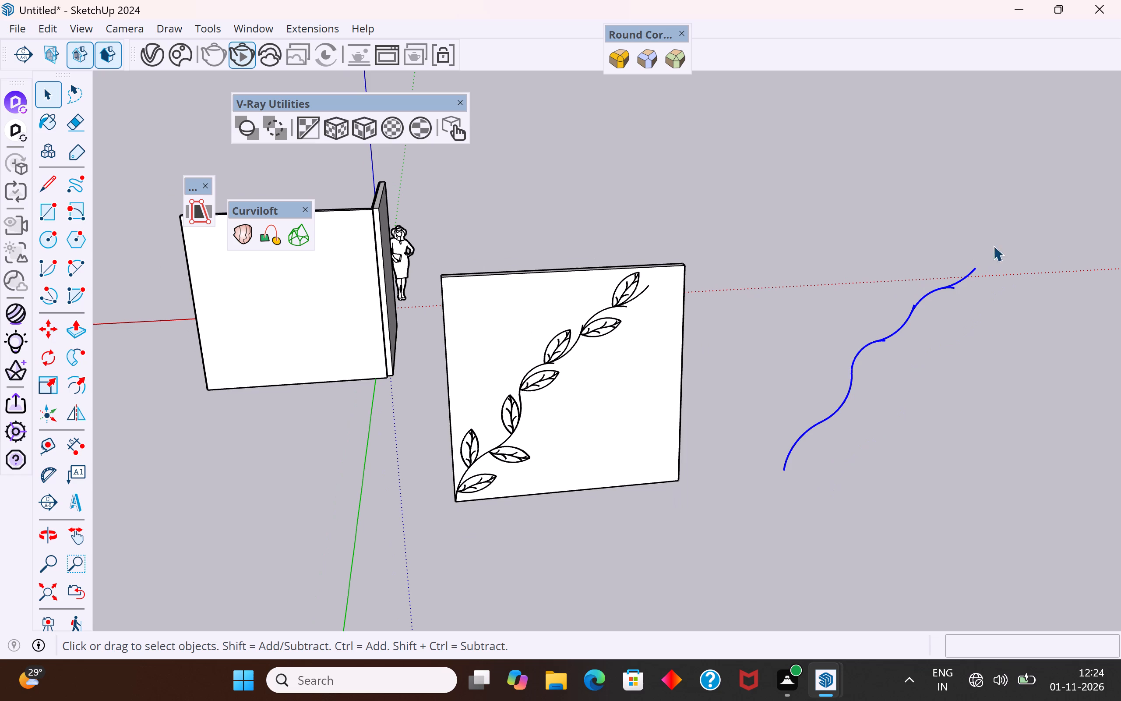
drag(1002, 232, 730, 500)
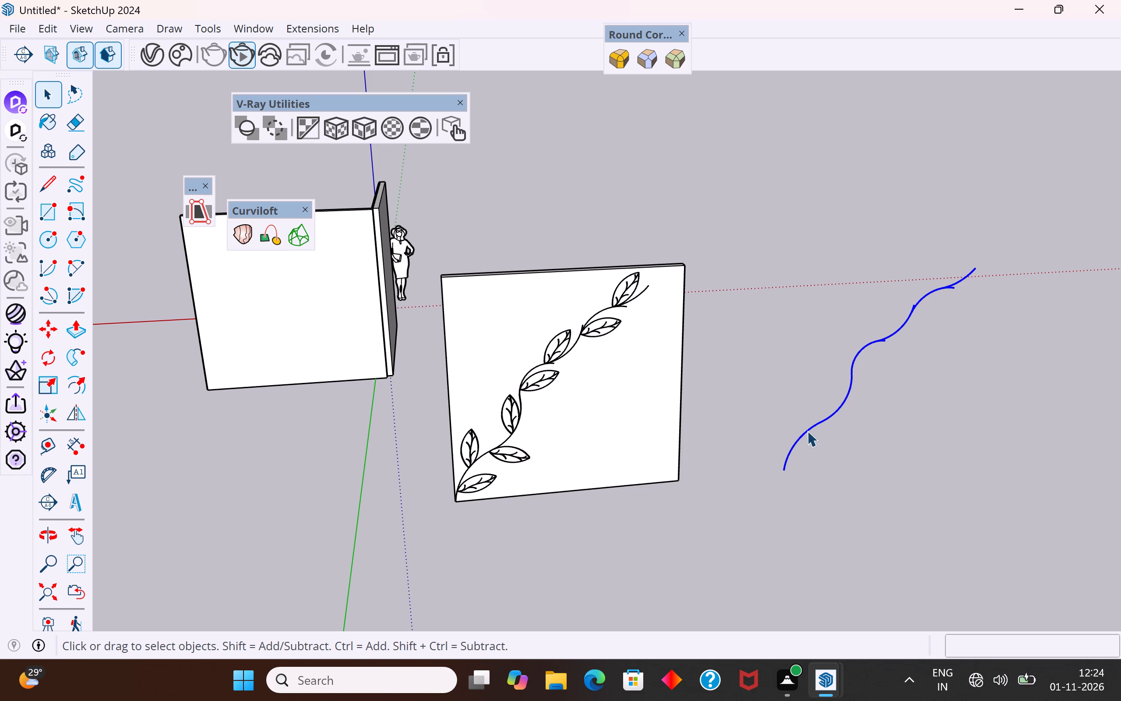
right_click(807, 431)
click(892, 210)
click(229, 440)
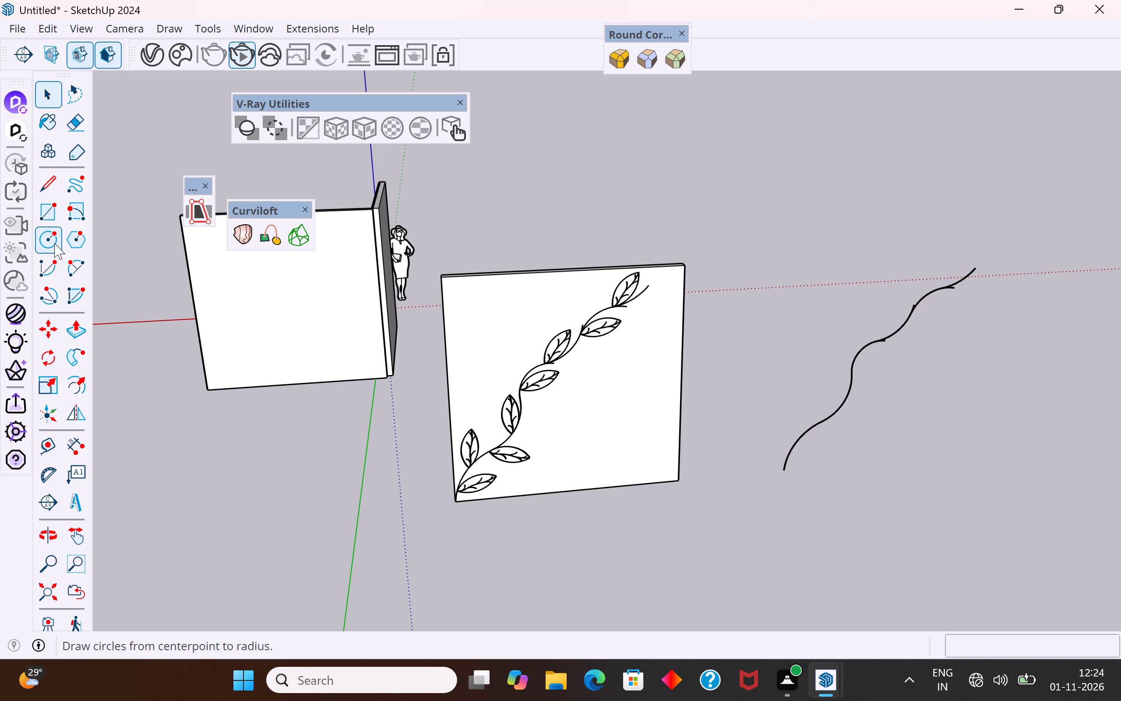
Draw a horizontal circle with a radius of about 1 1/4" just below the copied vine's lower end.
click(54, 243)
scroll(765, 482, up, 17)
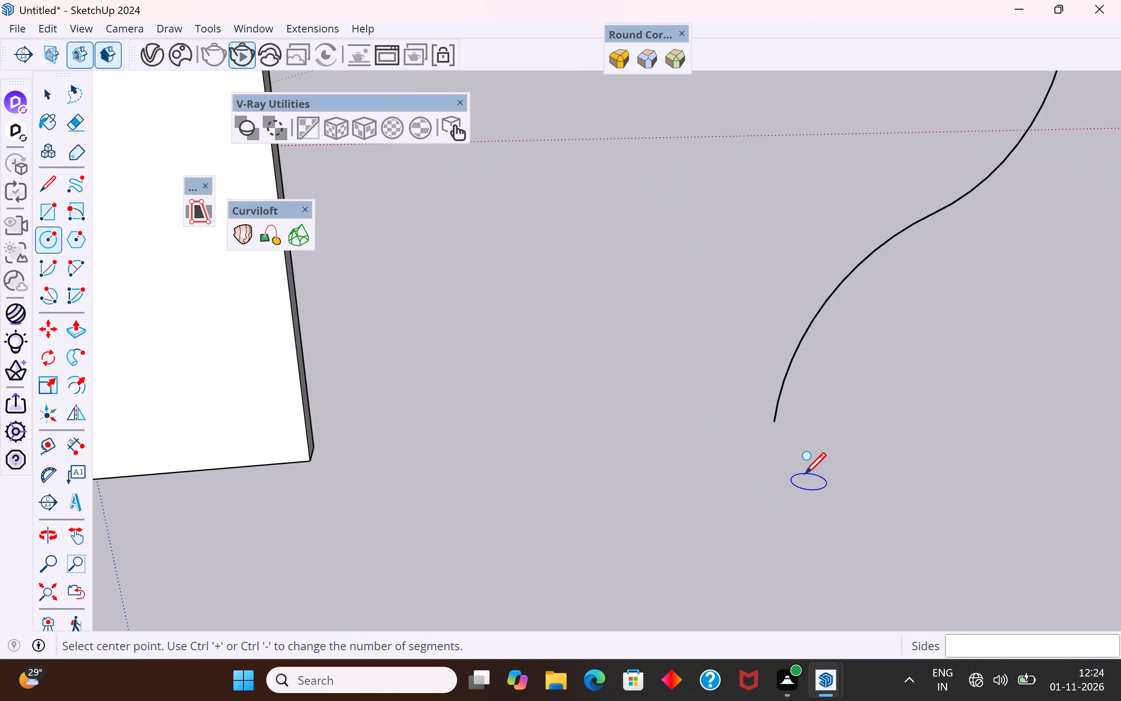
scroll(804, 473, up, 2)
click(758, 441)
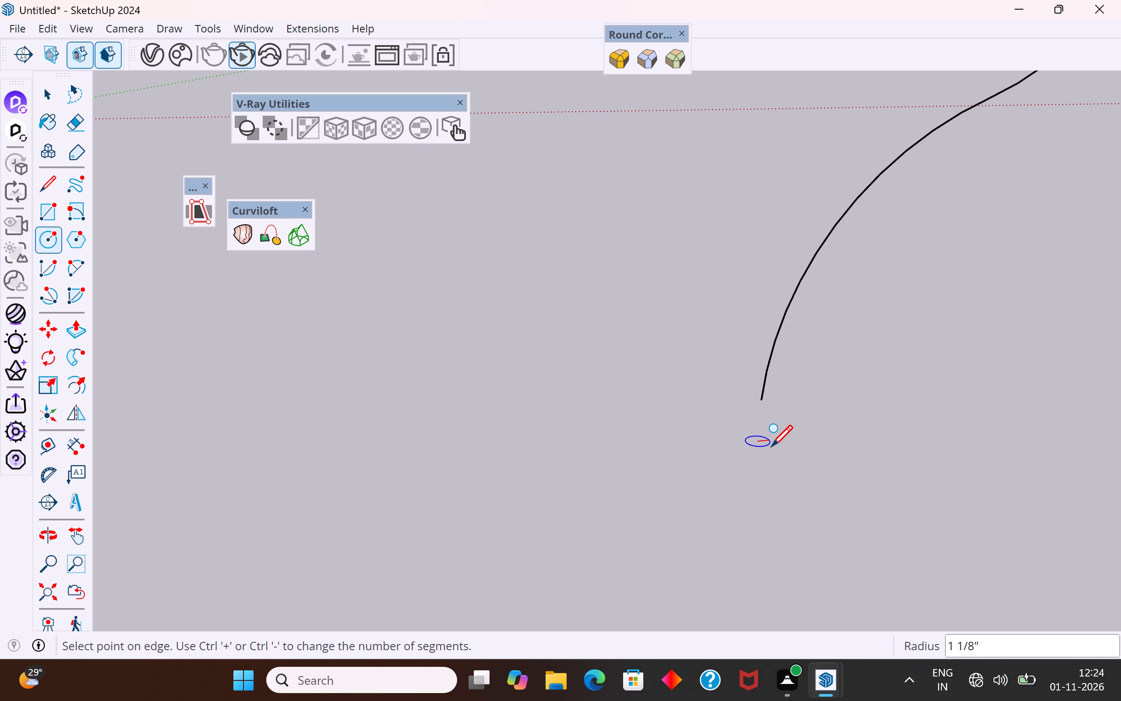
click(771, 445)
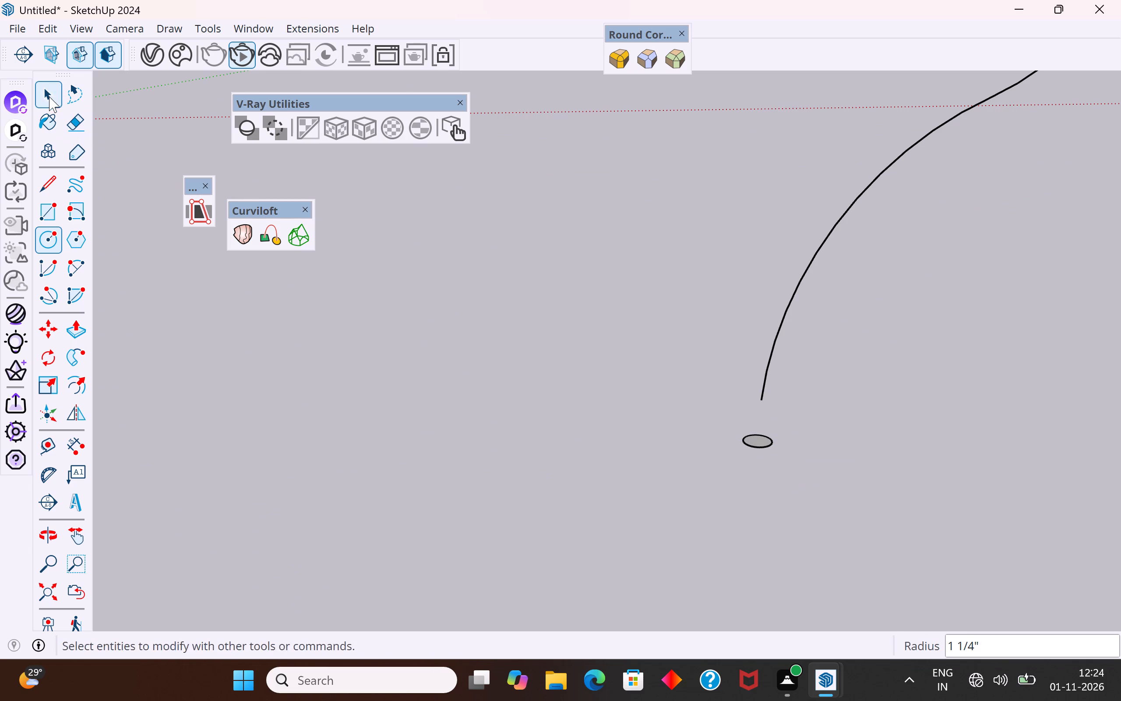
Extrude the circle along the copied vine curve with Follow Me to form a round stem.
click(47, 95)
click(380, 365)
drag(785, 425, 689, 483)
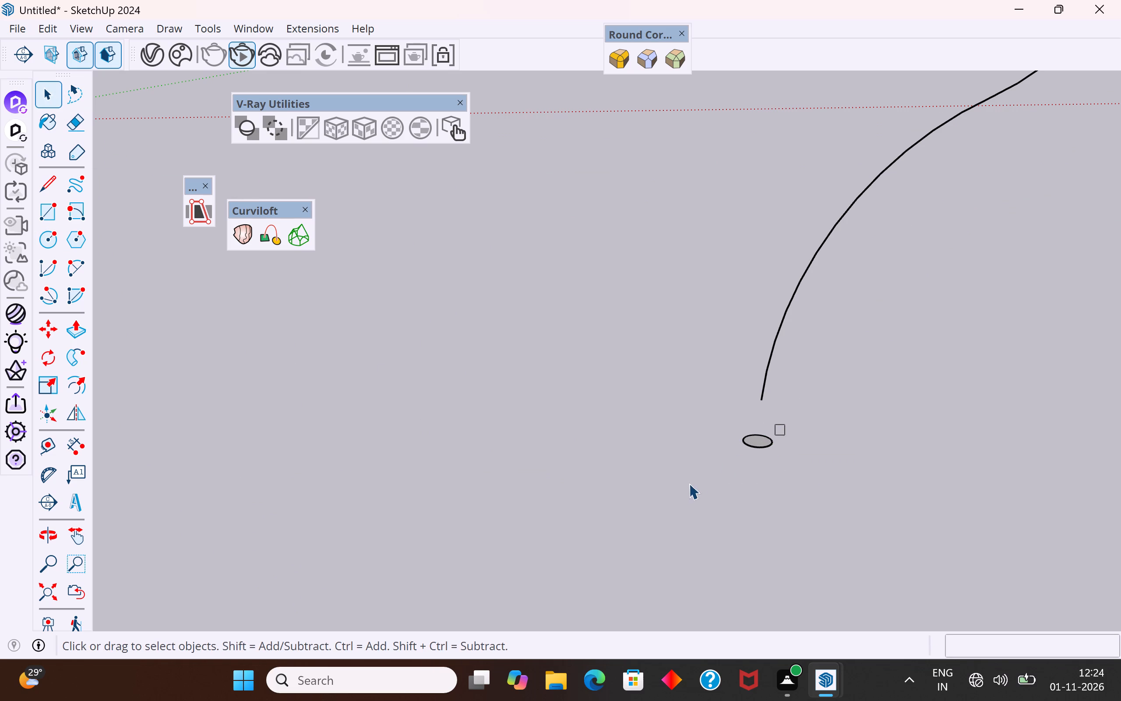
drag(689, 483, 688, 484)
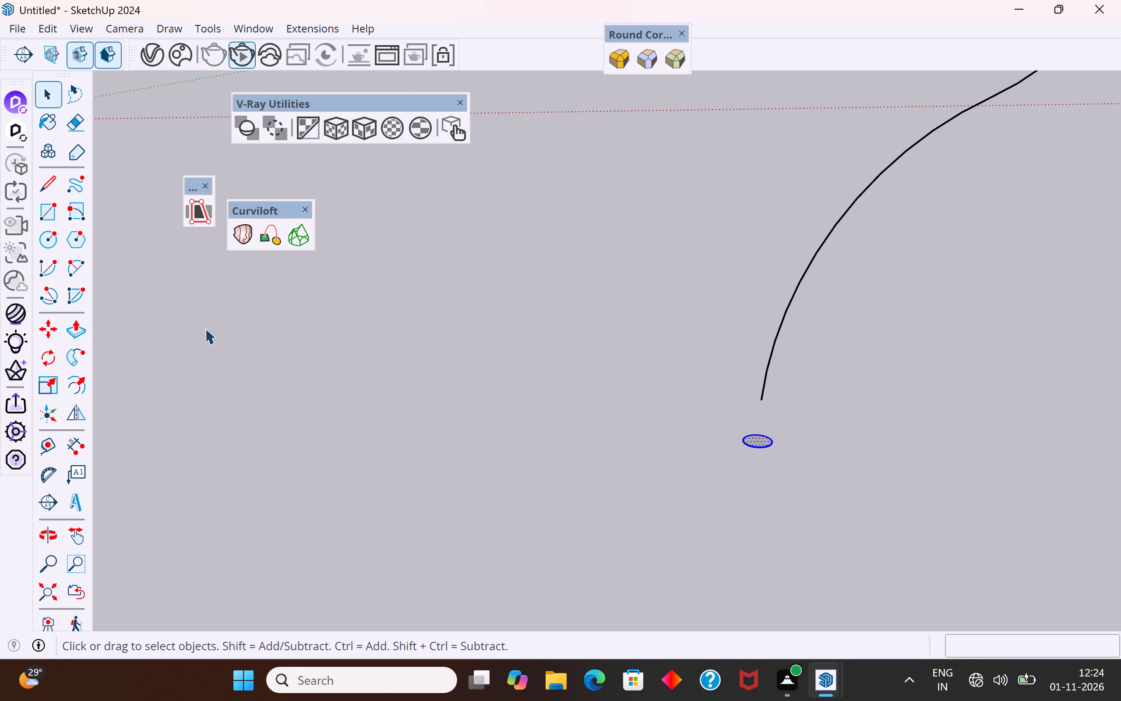
drag(913, 253, 694, 386)
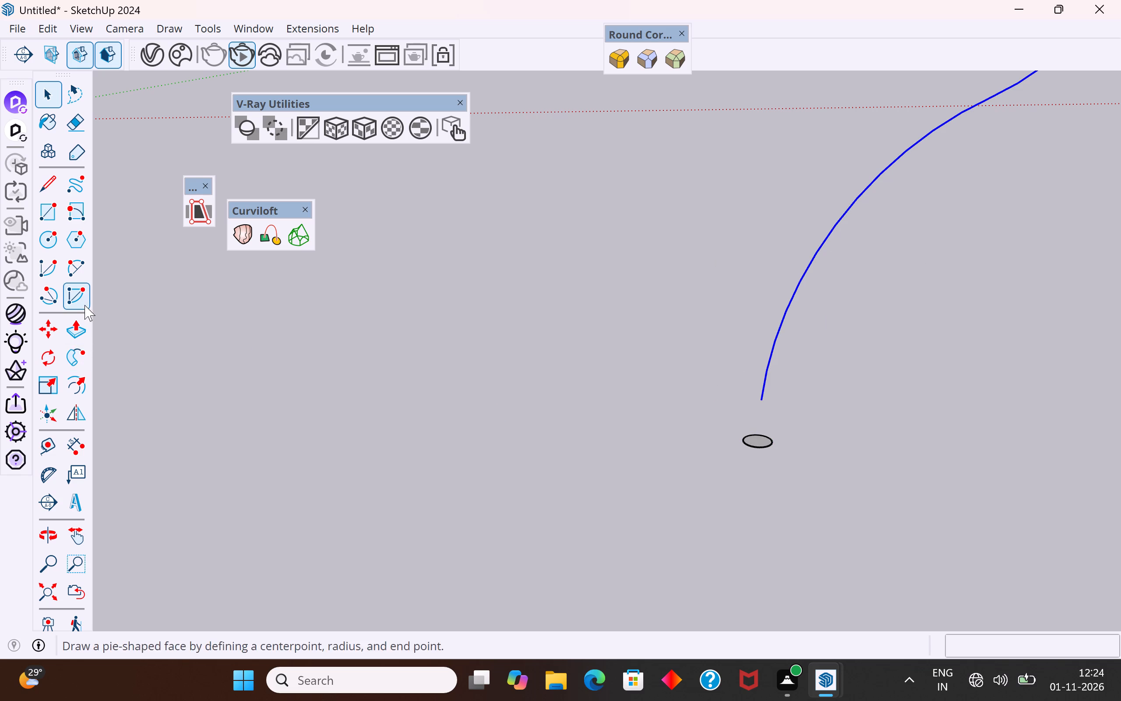
click(81, 351)
click(761, 442)
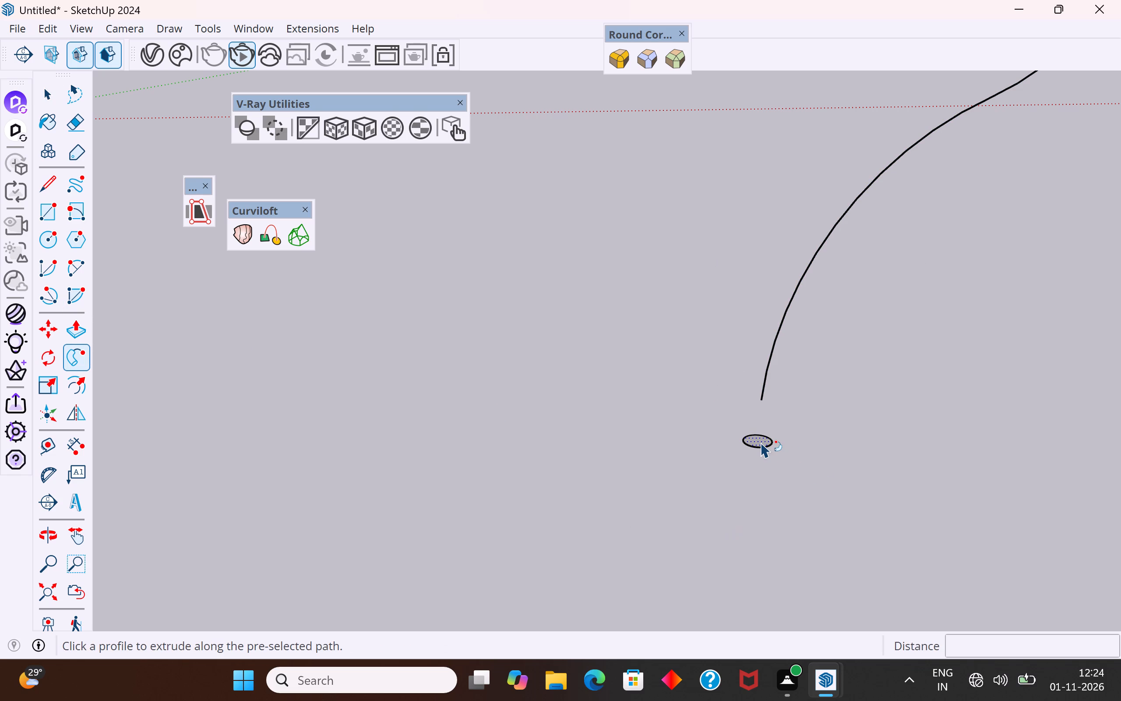
click(761, 442)
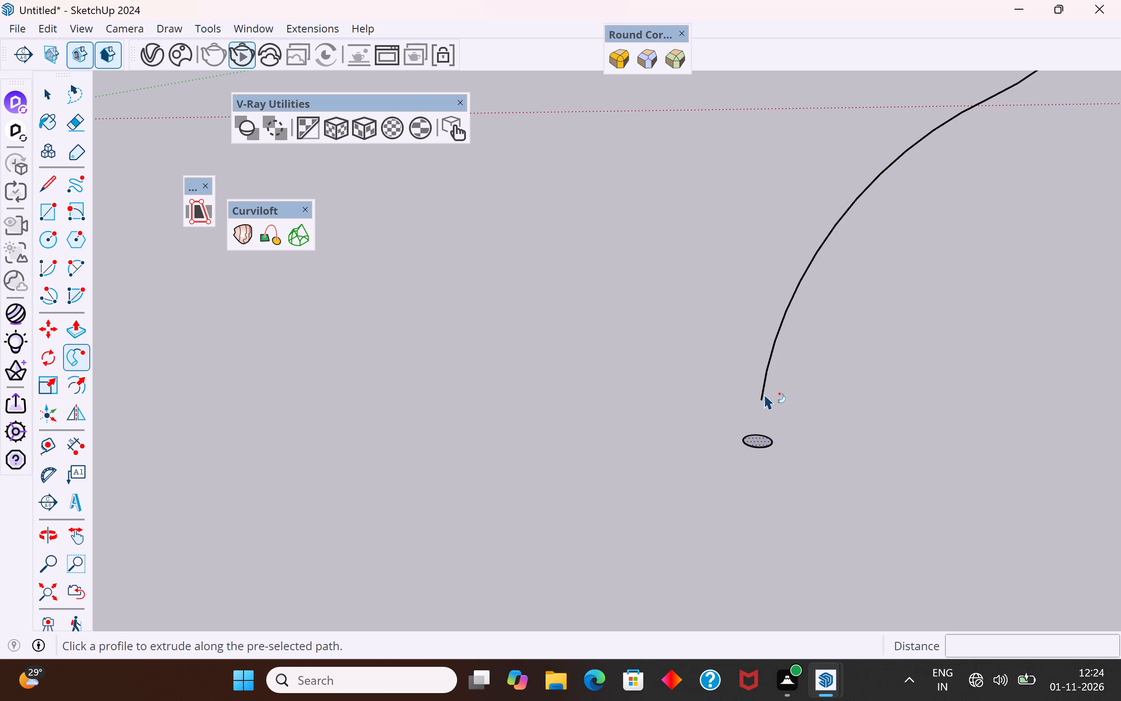
click(765, 394)
double_click(757, 441)
click(44, 96)
Examine the round stem extruded along the copied vine curve, including where it meets the short offshoots.
scroll(589, 500, down, 20)
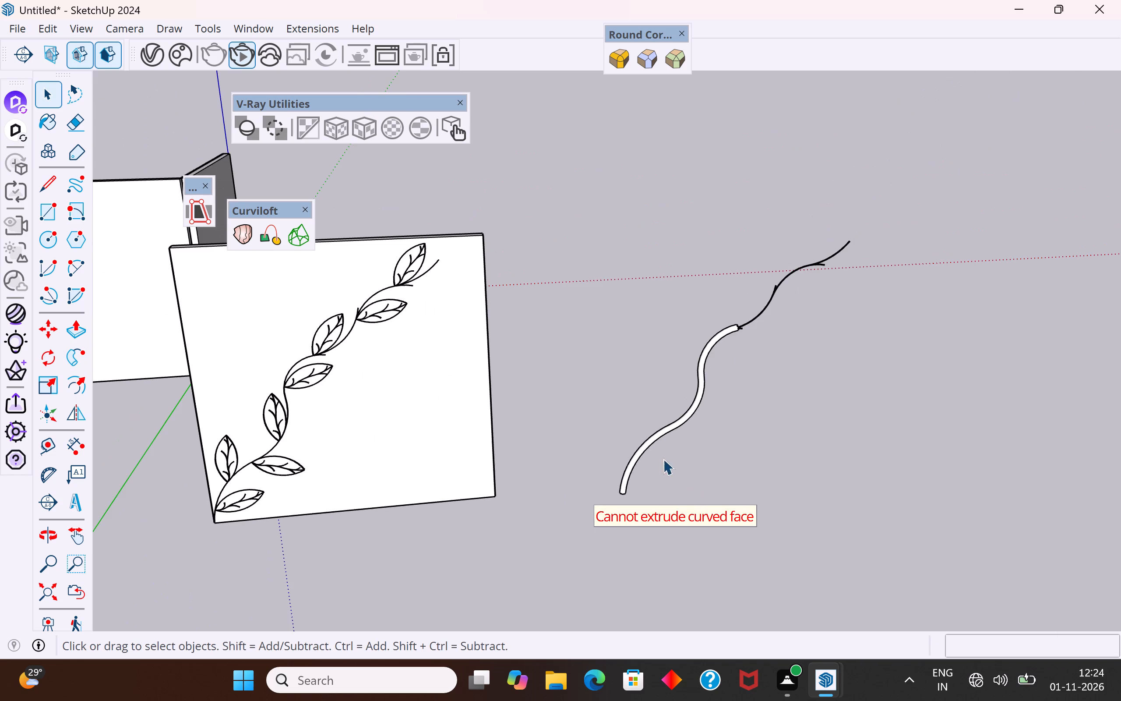
scroll(752, 312, up, 13)
scroll(758, 326, down, 3)
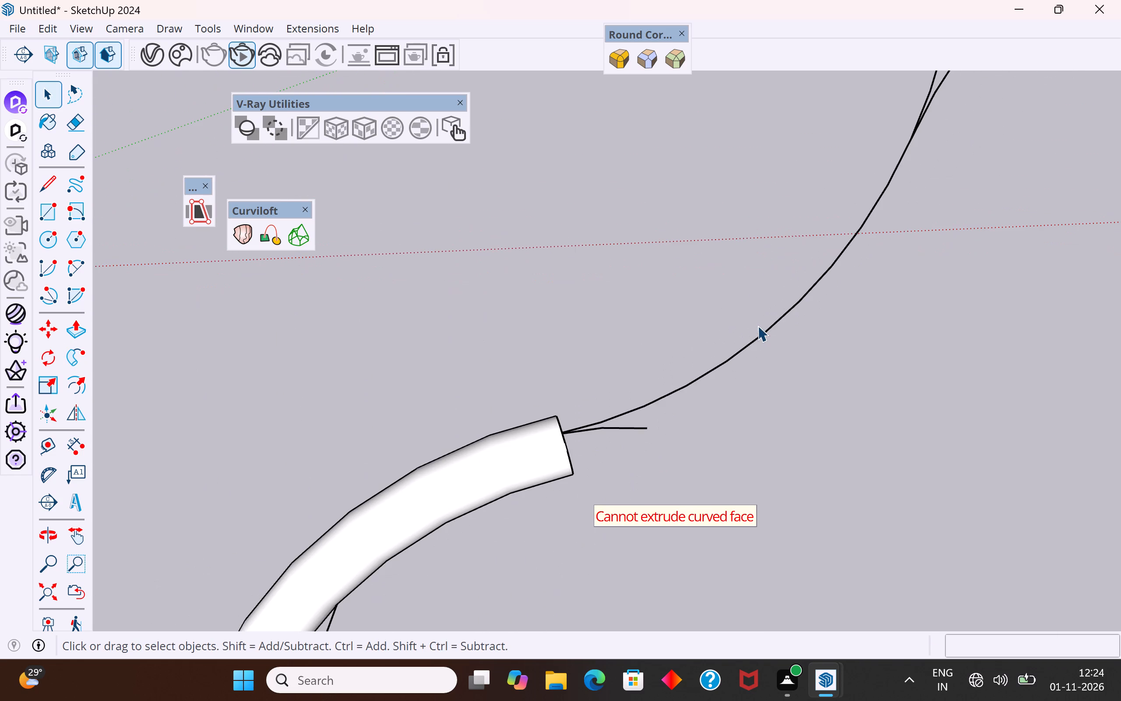
middle_drag(665, 480, 532, 700)
scroll(561, 570, down, 1)
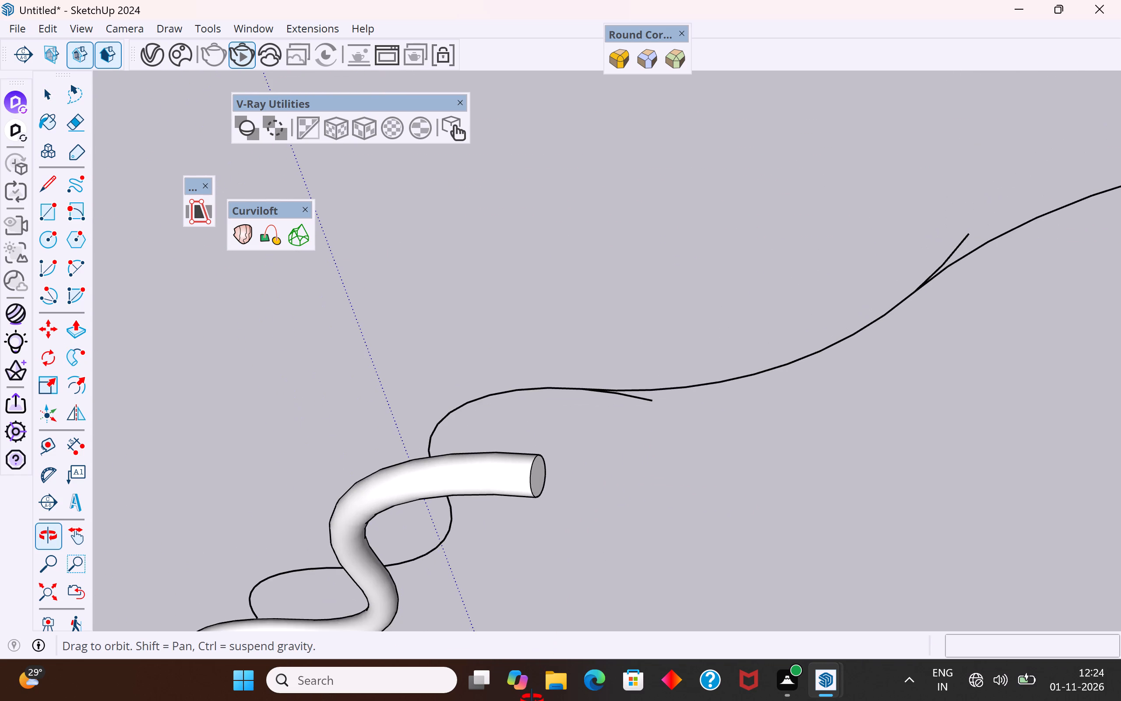
middle_drag(532, 700, 533, 697)
scroll(610, 419, down, 3)
scroll(621, 406, up, 3)
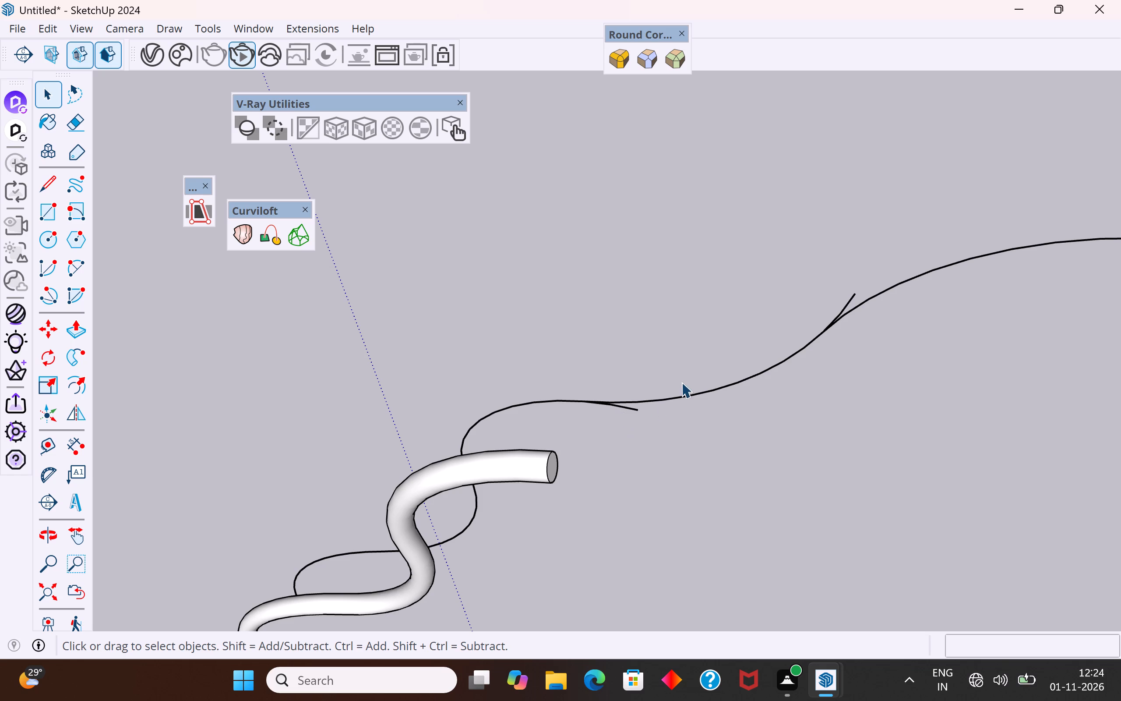
scroll(681, 382, down, 5)
middle_drag(659, 407, 805, 217)
scroll(710, 312, up, 3)
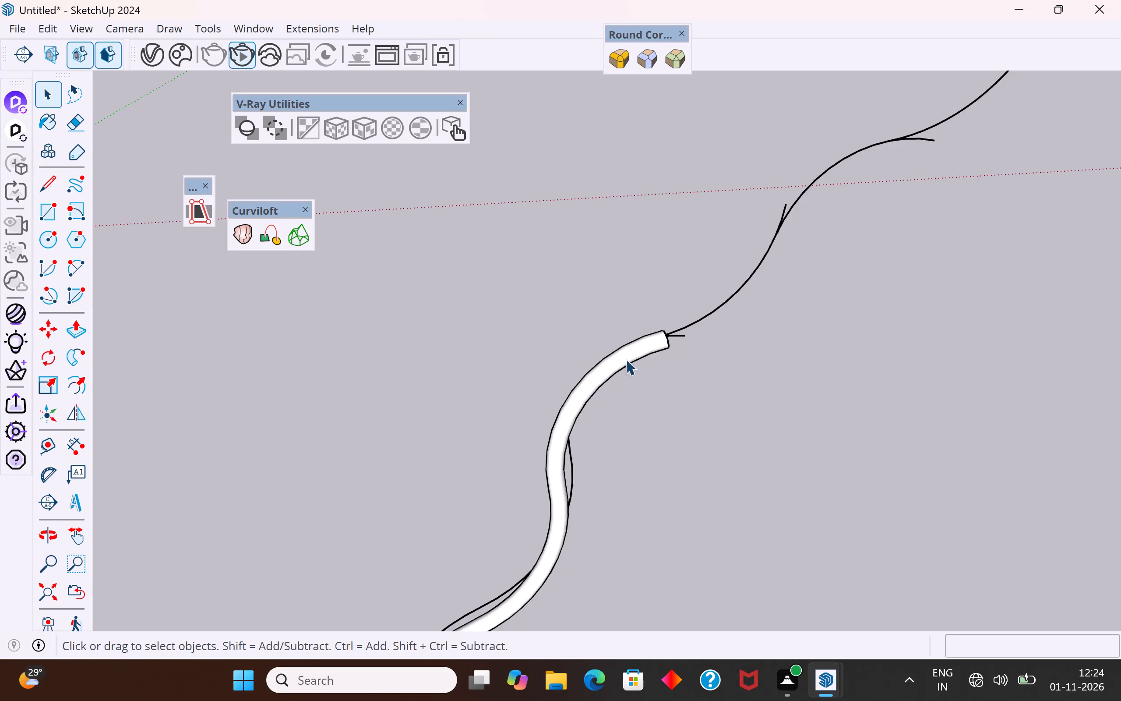
scroll(621, 364, down, 6)
middle_drag(658, 452, 667, 593)
Undo the stem extrusion and the circle profile below the copied vine curve.
key(ctrl+z)
key(ctrl+z)
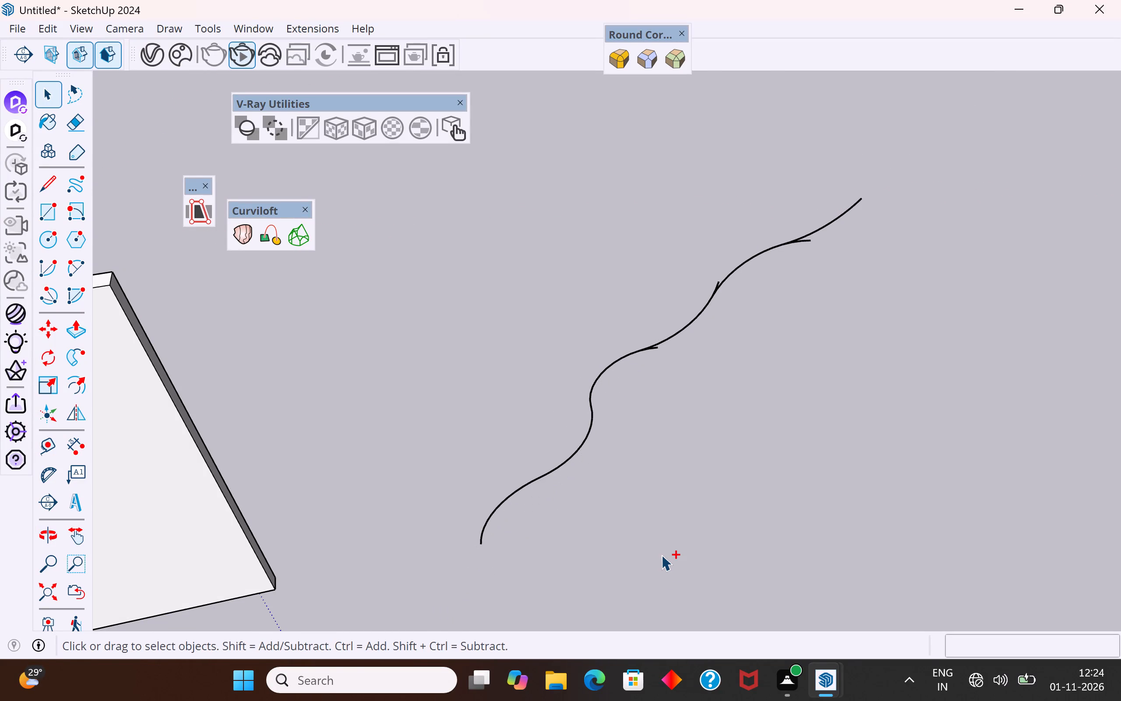
Delete the three short offshoot curves branching from the copied vine stem beside the wall.
scroll(667, 340, up, 5)
click(651, 357)
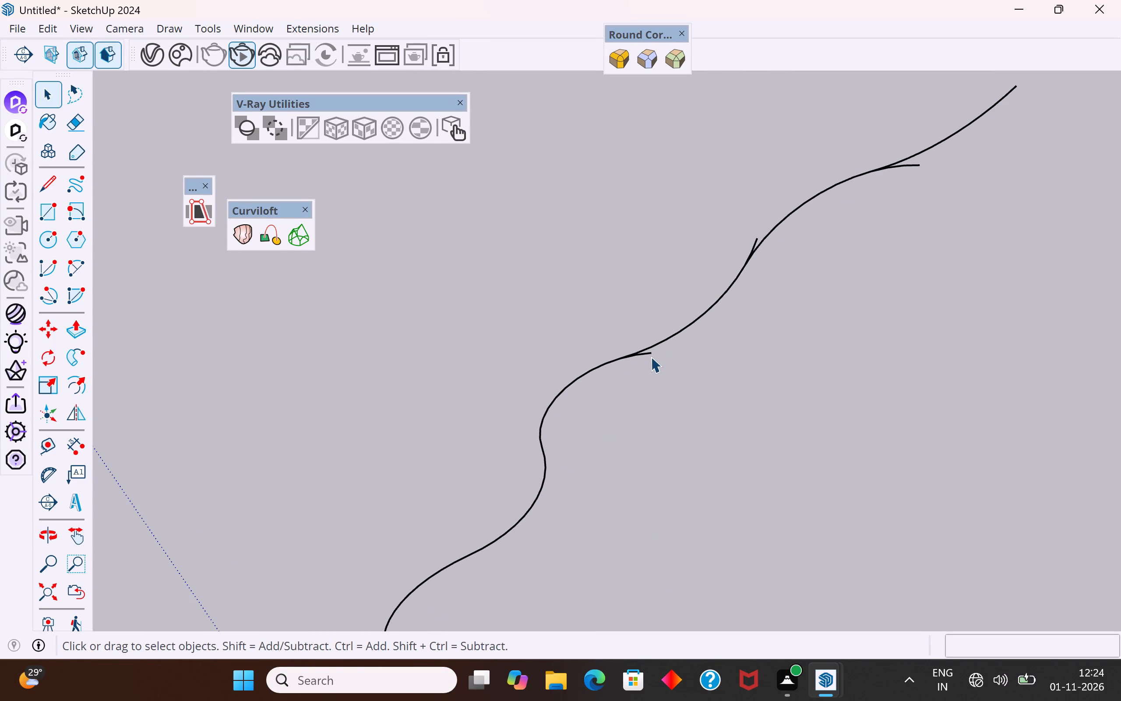
scroll(660, 328, up, 10)
scroll(608, 444, down, 5)
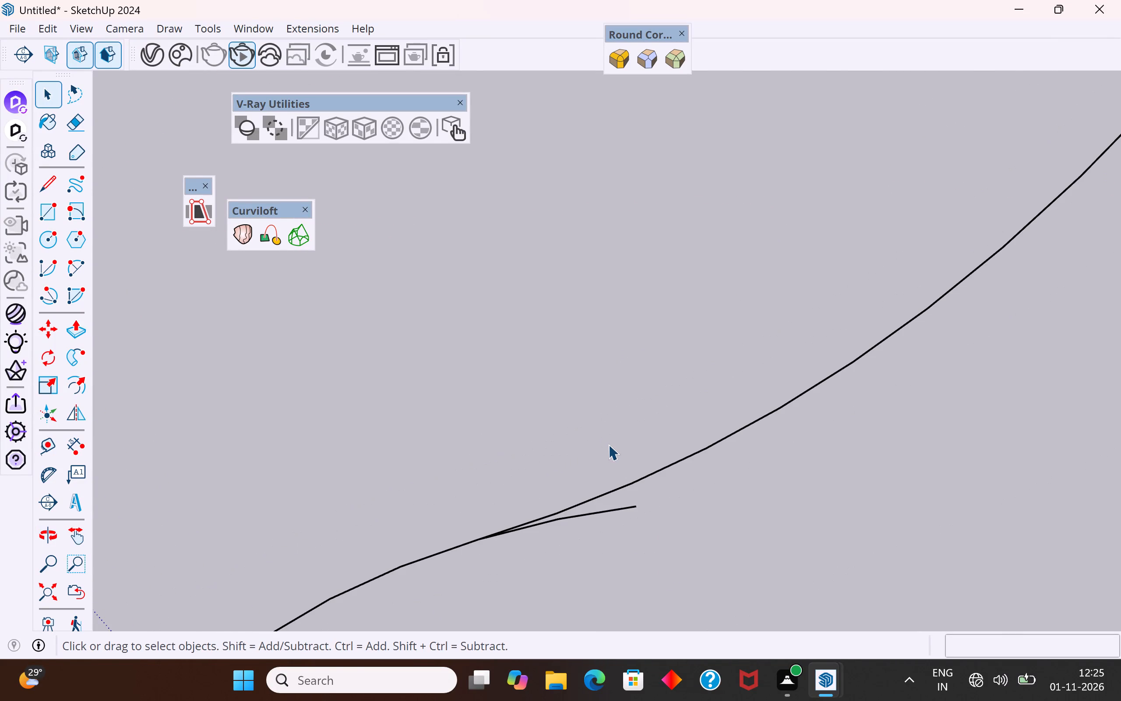
click(613, 510)
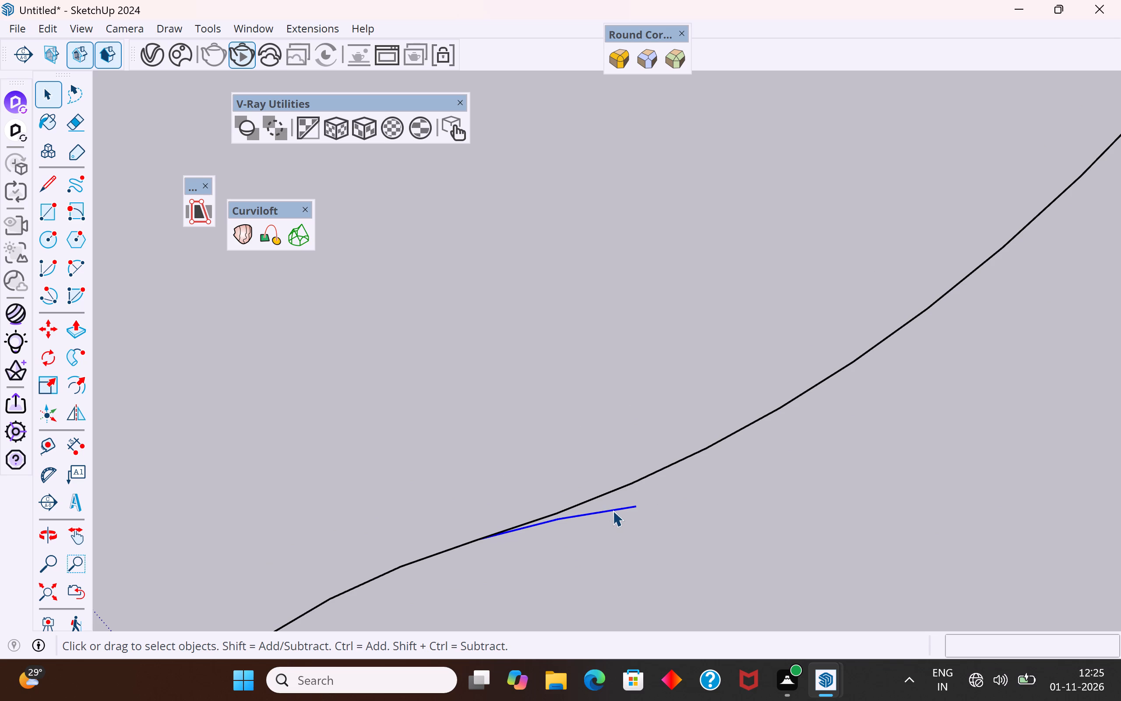
key(Delete)
scroll(613, 510, down, 4)
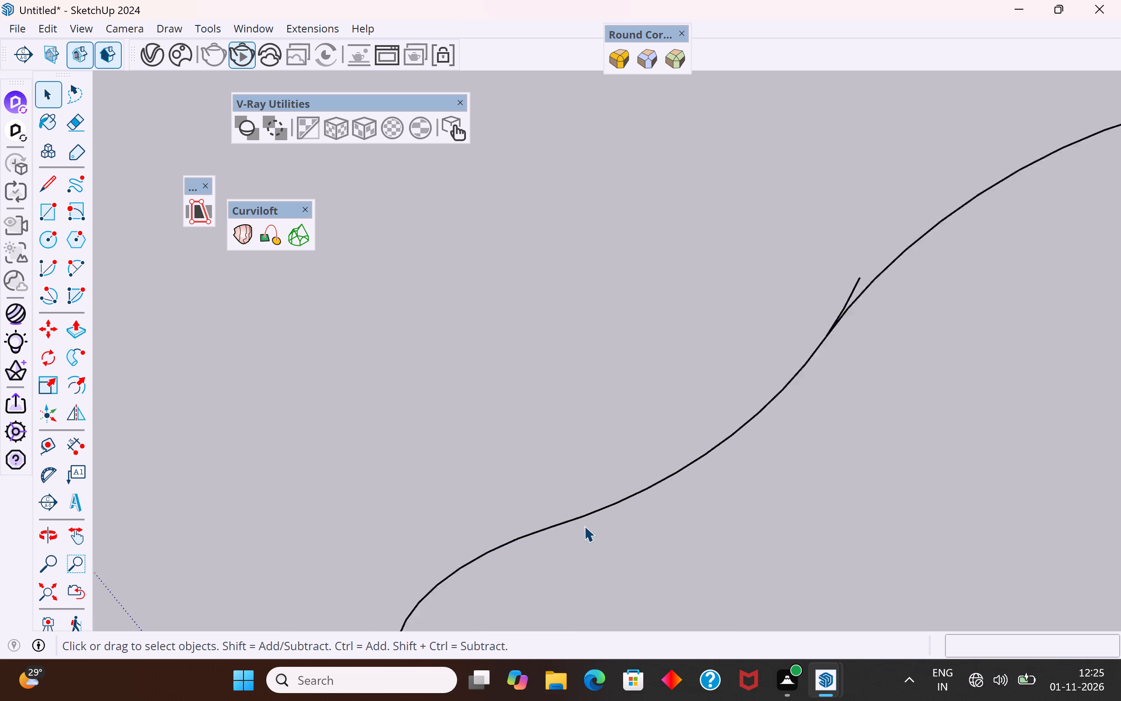
scroll(584, 526, down, 6)
scroll(684, 461, up, 10)
click(611, 466)
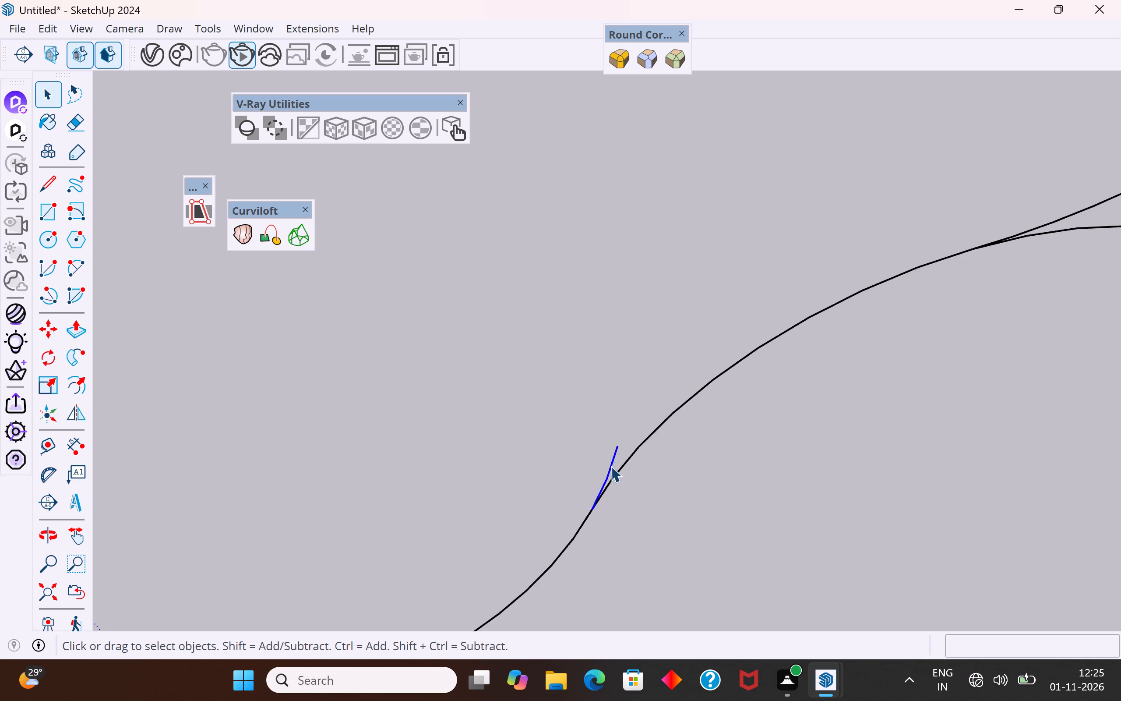
key(Delete)
scroll(528, 522, down, 5)
click(703, 432)
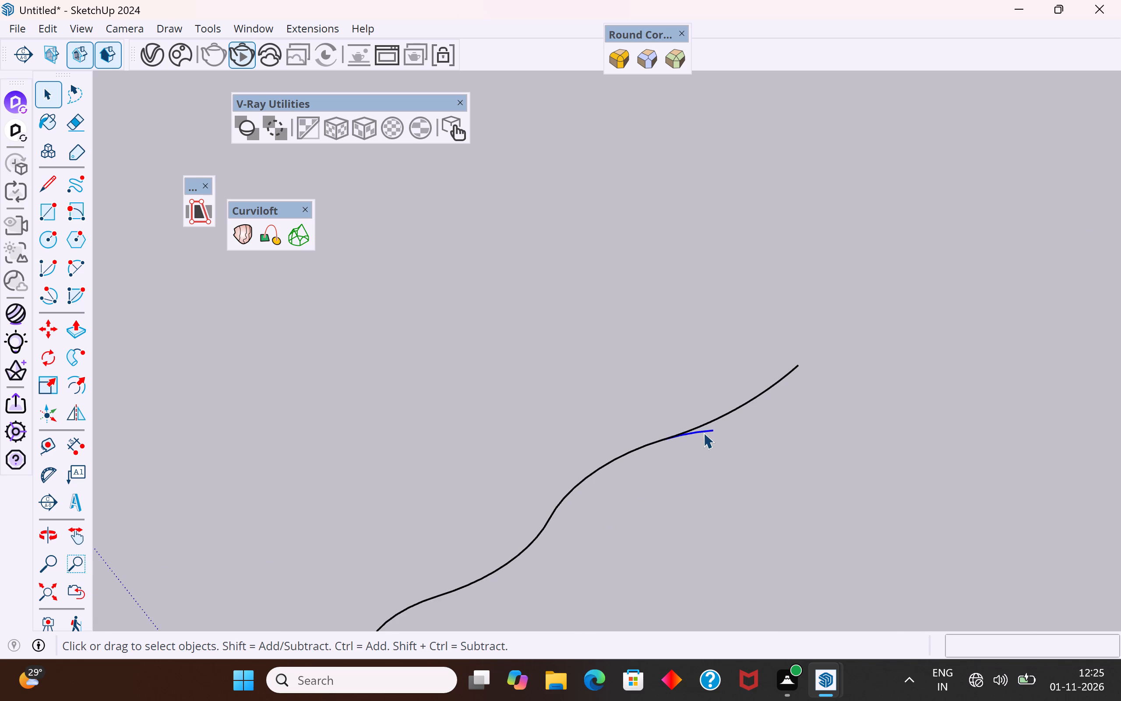
key(Delete)
Weld the remaining copied stem curves into one continuous curve.
scroll(854, 322, down, 8)
drag(874, 304, 536, 563)
right_click(657, 483)
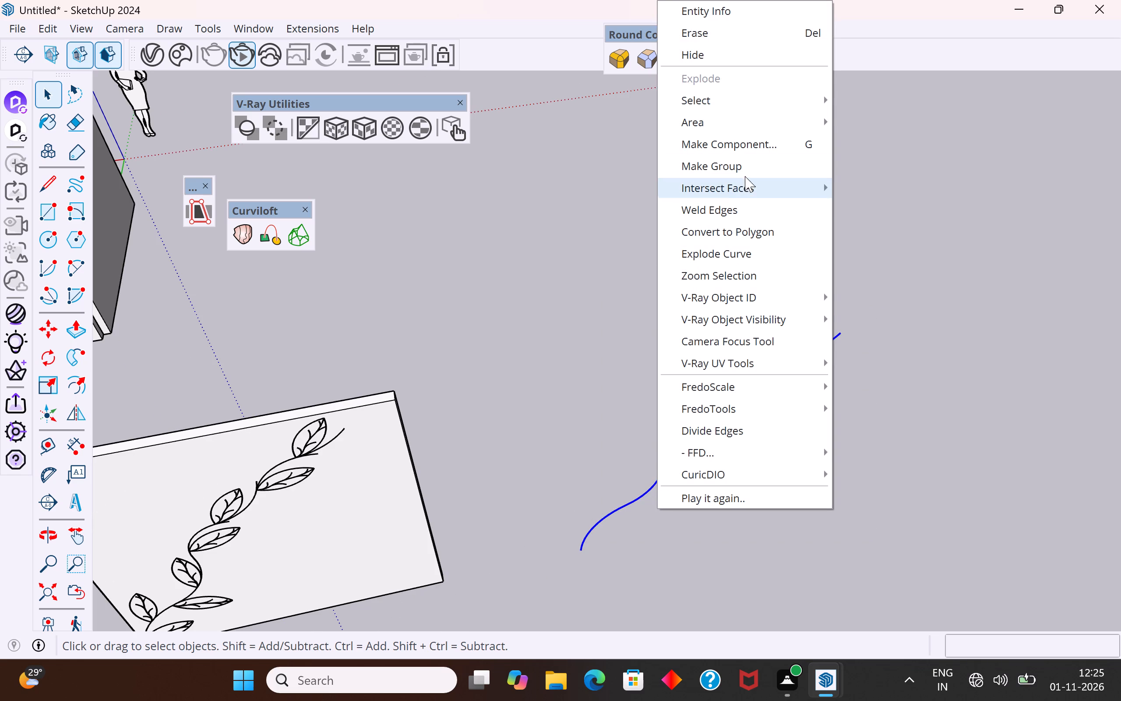
click(726, 216)
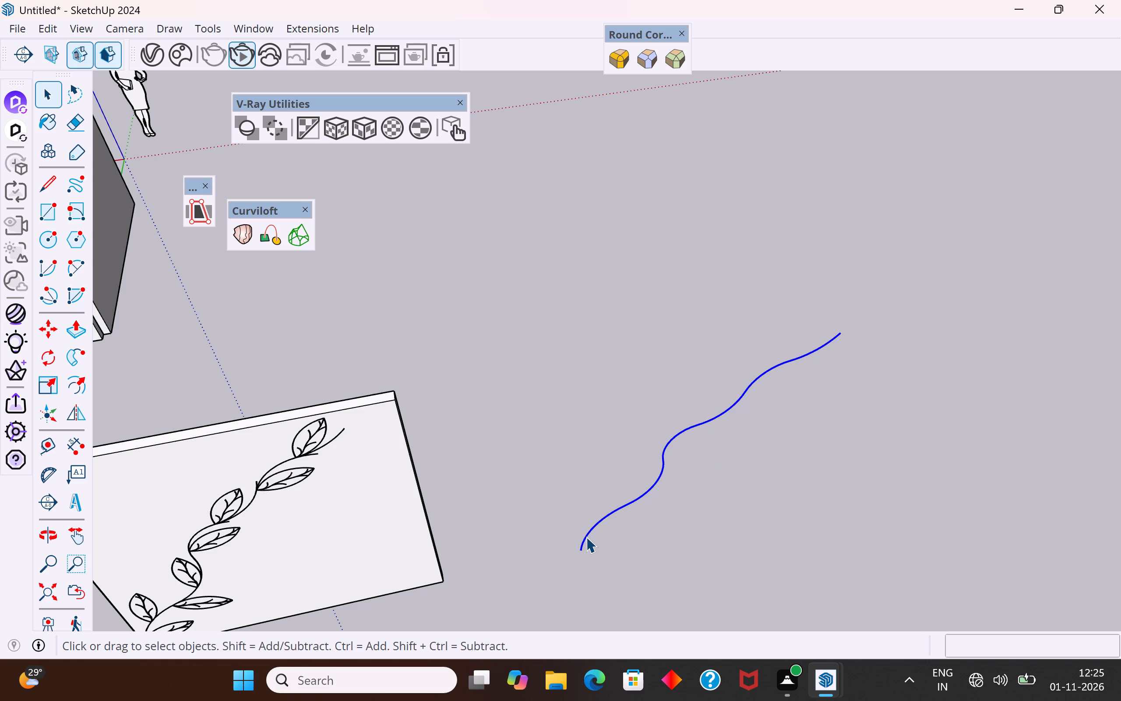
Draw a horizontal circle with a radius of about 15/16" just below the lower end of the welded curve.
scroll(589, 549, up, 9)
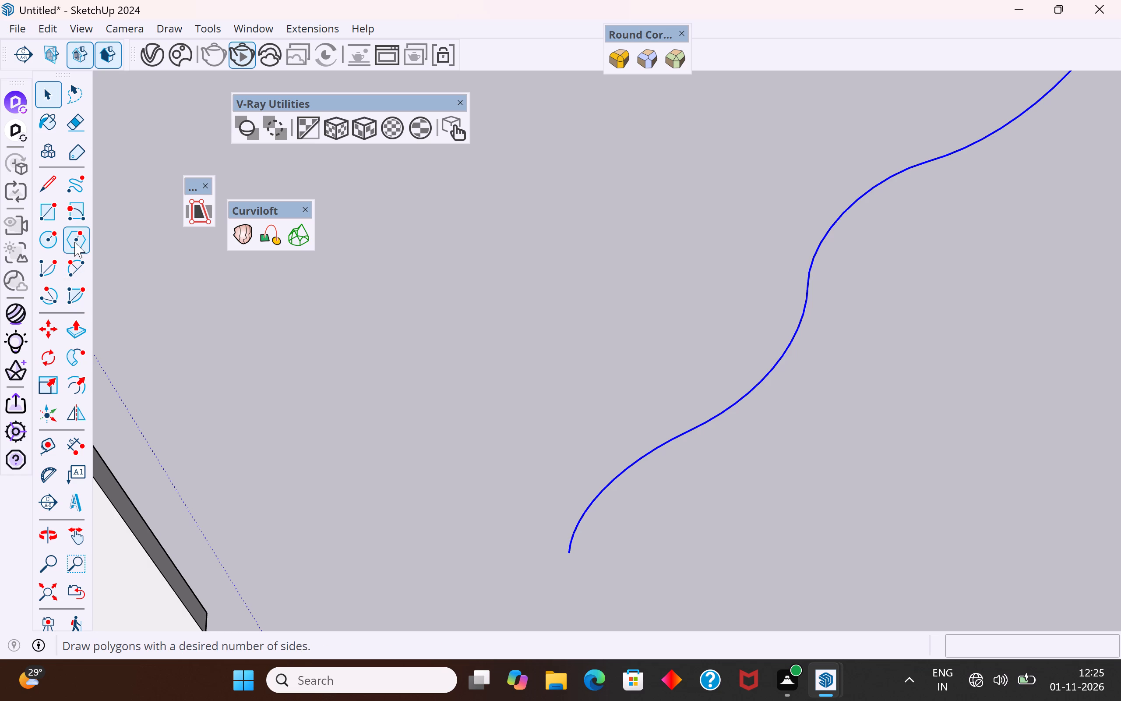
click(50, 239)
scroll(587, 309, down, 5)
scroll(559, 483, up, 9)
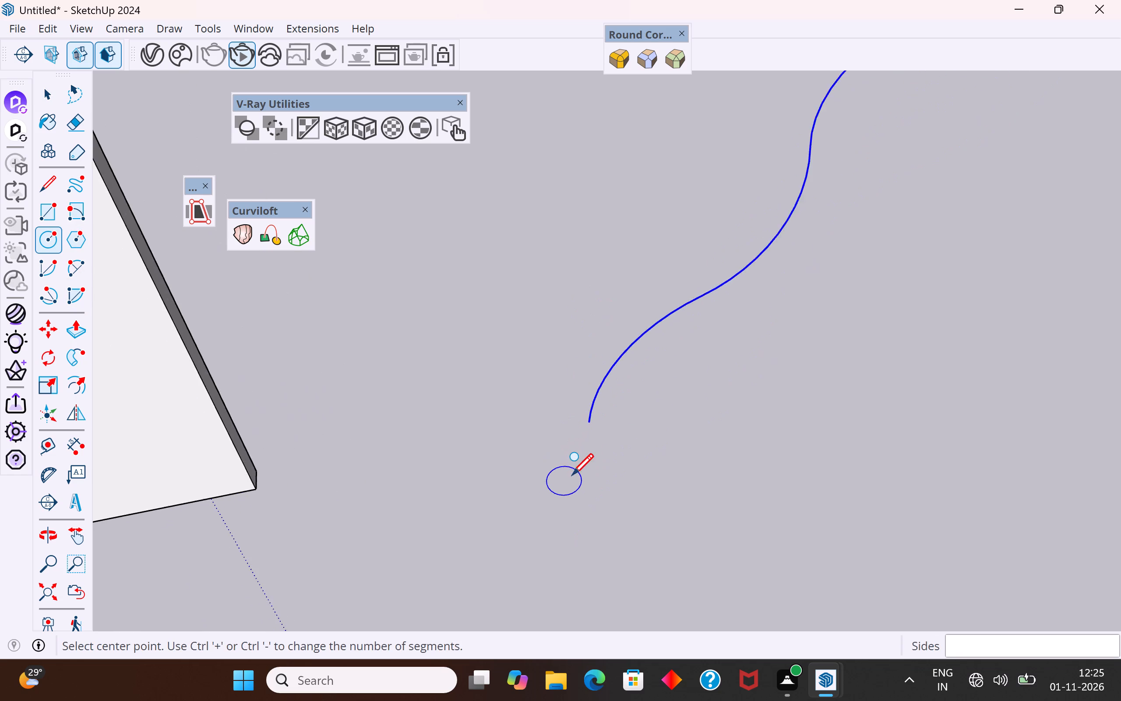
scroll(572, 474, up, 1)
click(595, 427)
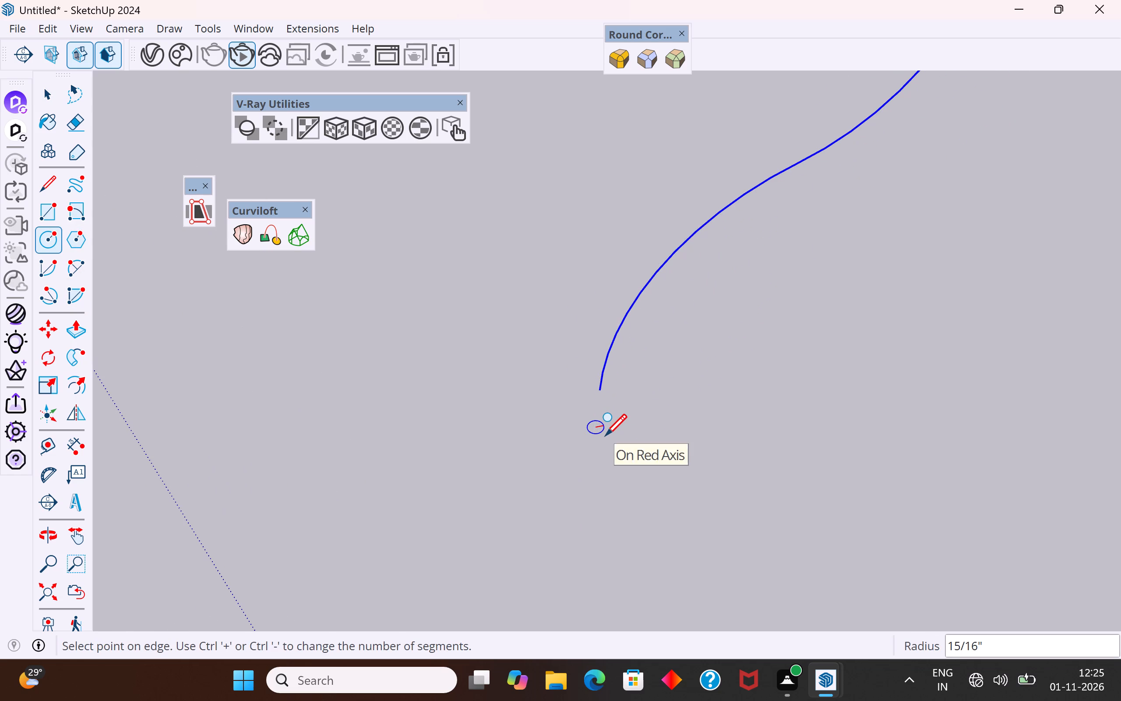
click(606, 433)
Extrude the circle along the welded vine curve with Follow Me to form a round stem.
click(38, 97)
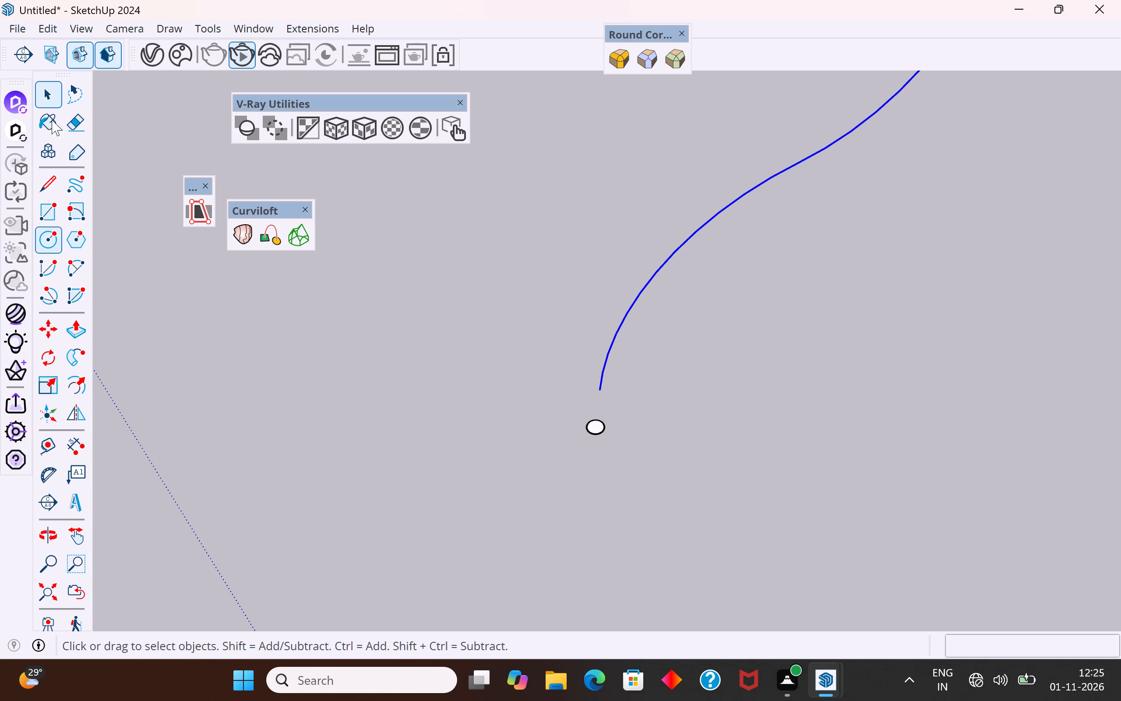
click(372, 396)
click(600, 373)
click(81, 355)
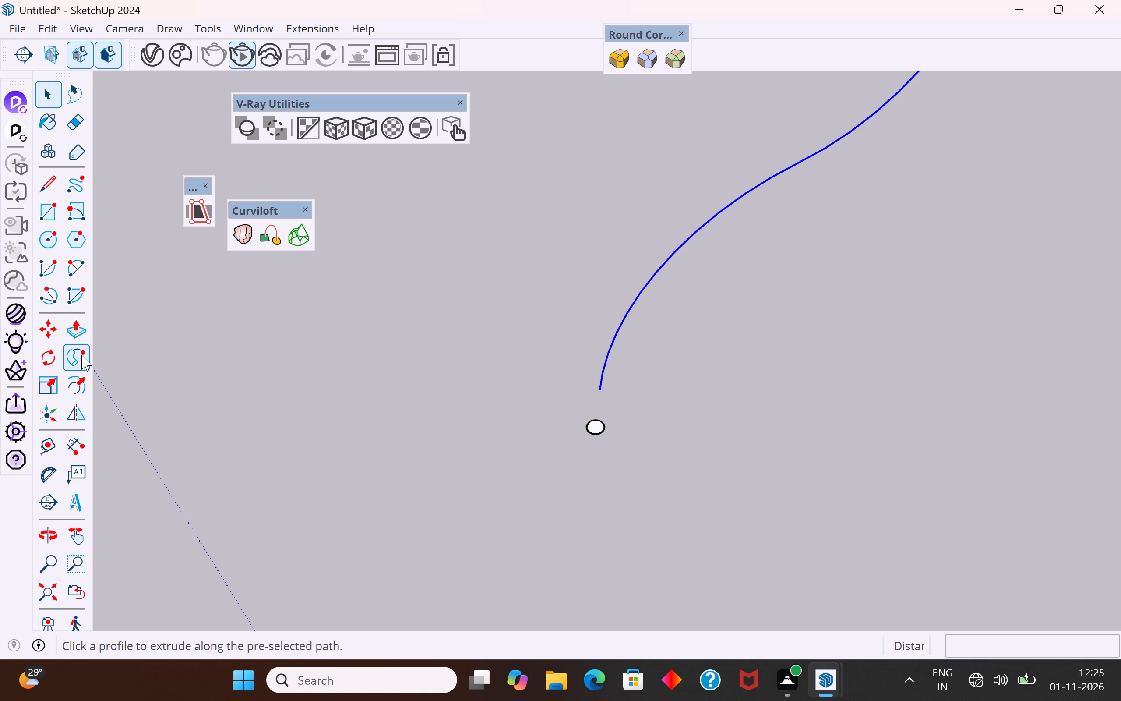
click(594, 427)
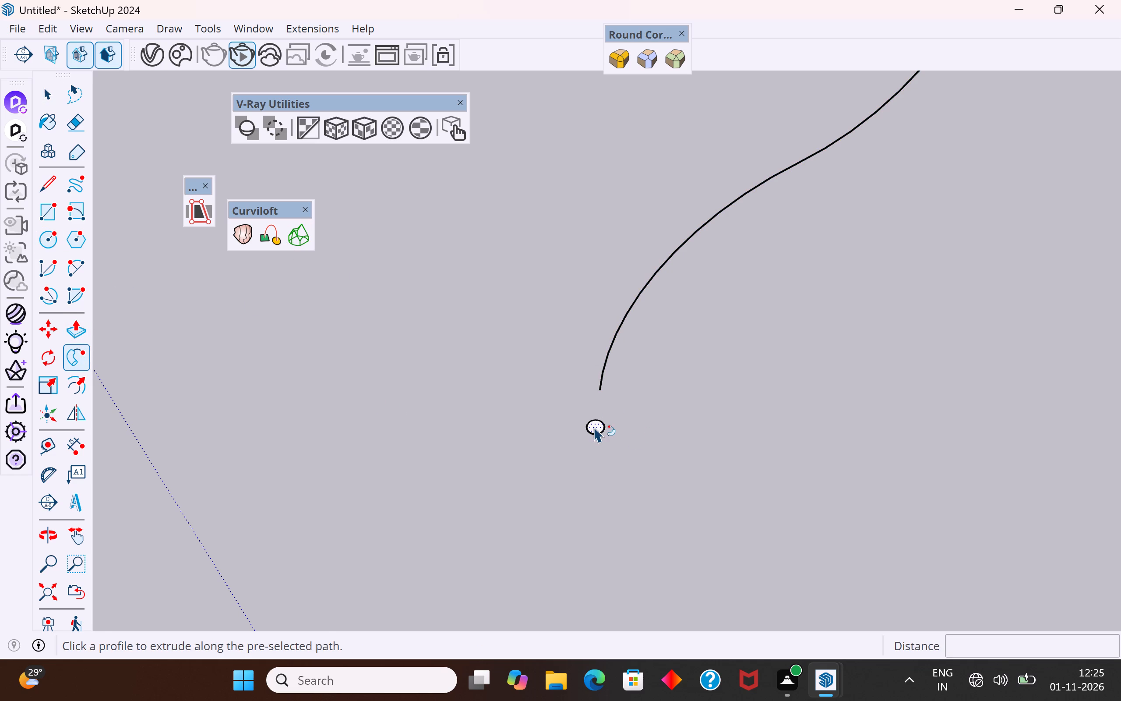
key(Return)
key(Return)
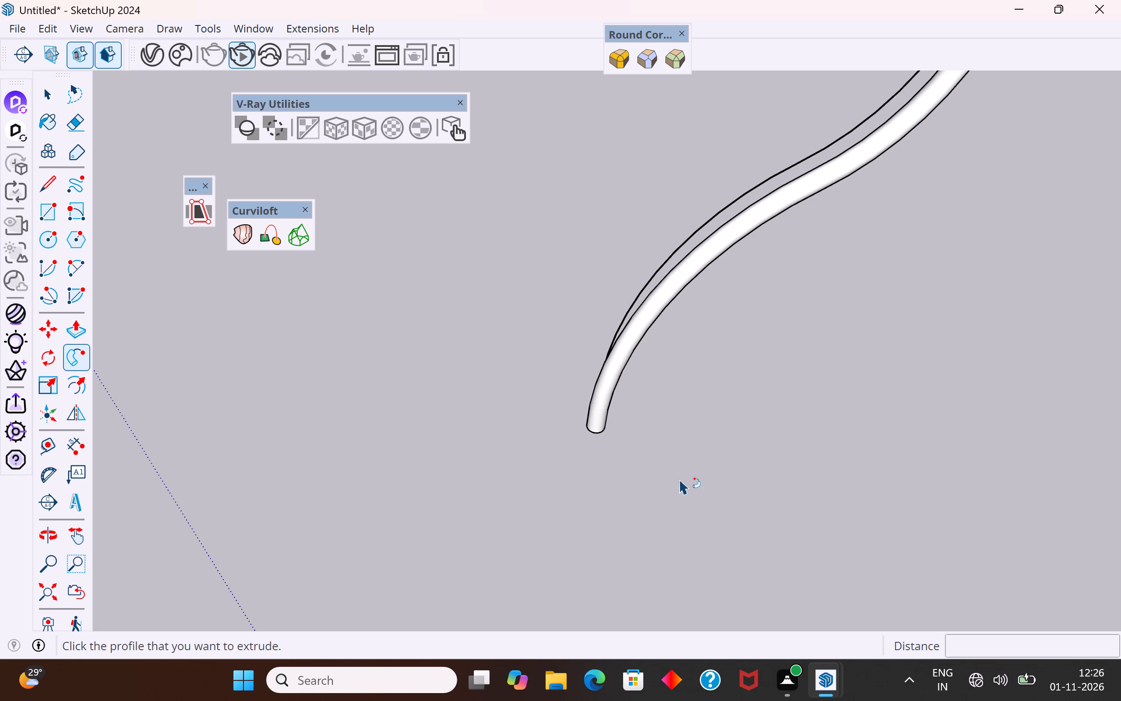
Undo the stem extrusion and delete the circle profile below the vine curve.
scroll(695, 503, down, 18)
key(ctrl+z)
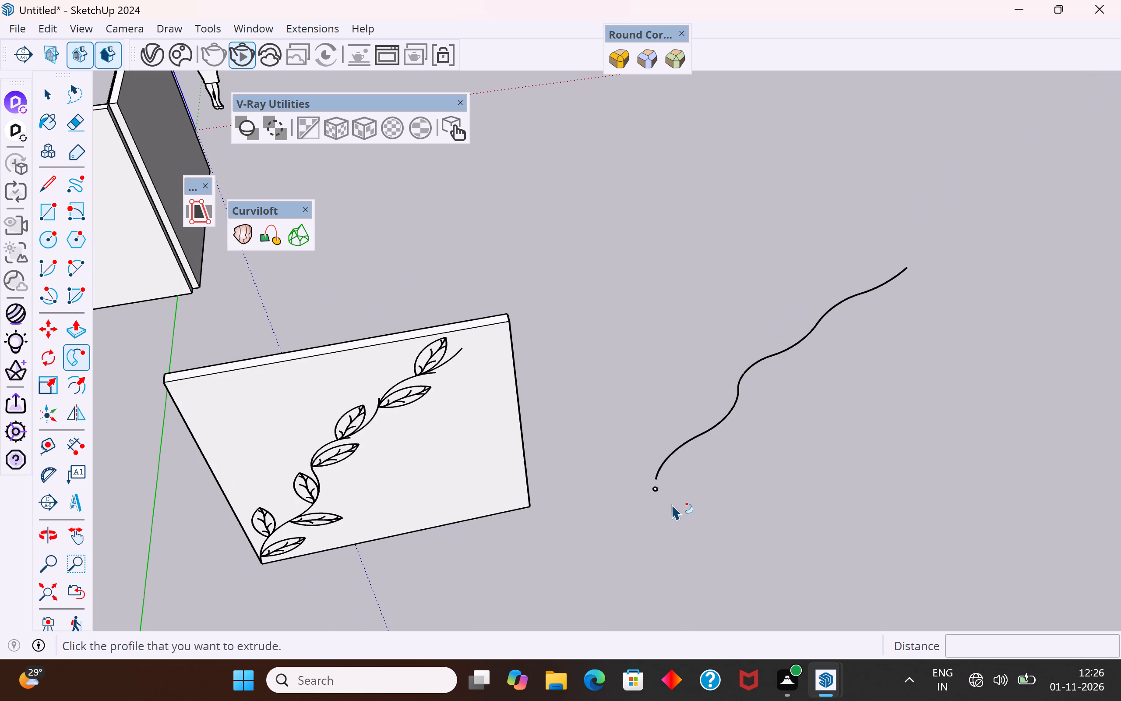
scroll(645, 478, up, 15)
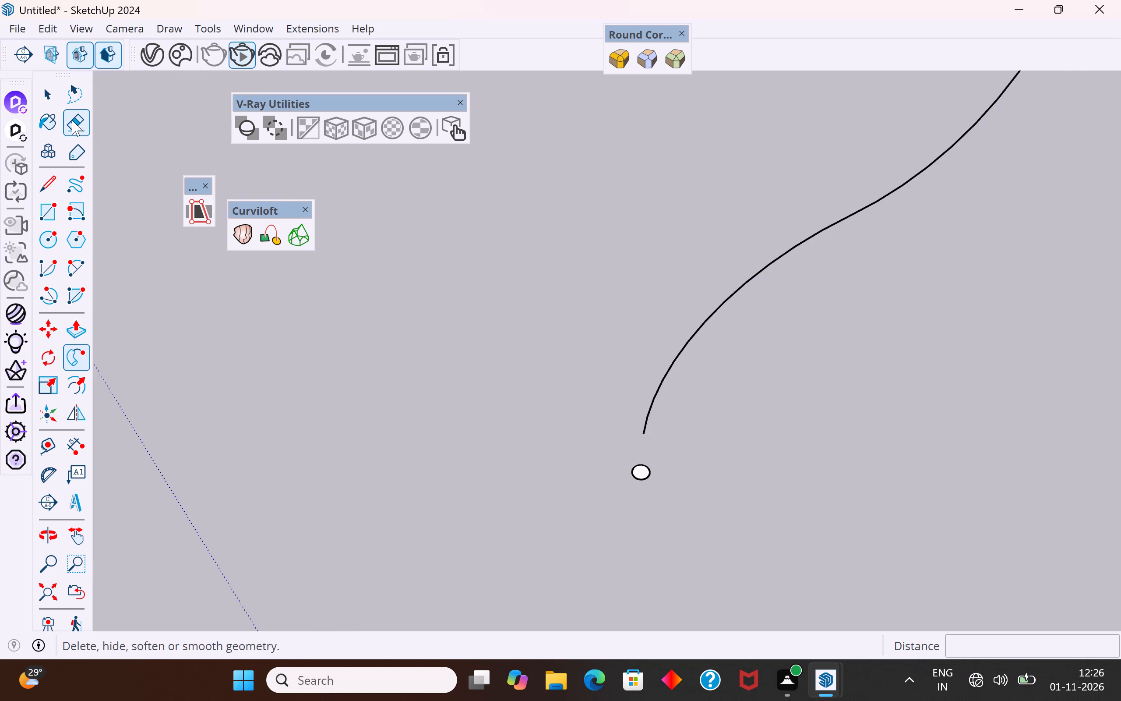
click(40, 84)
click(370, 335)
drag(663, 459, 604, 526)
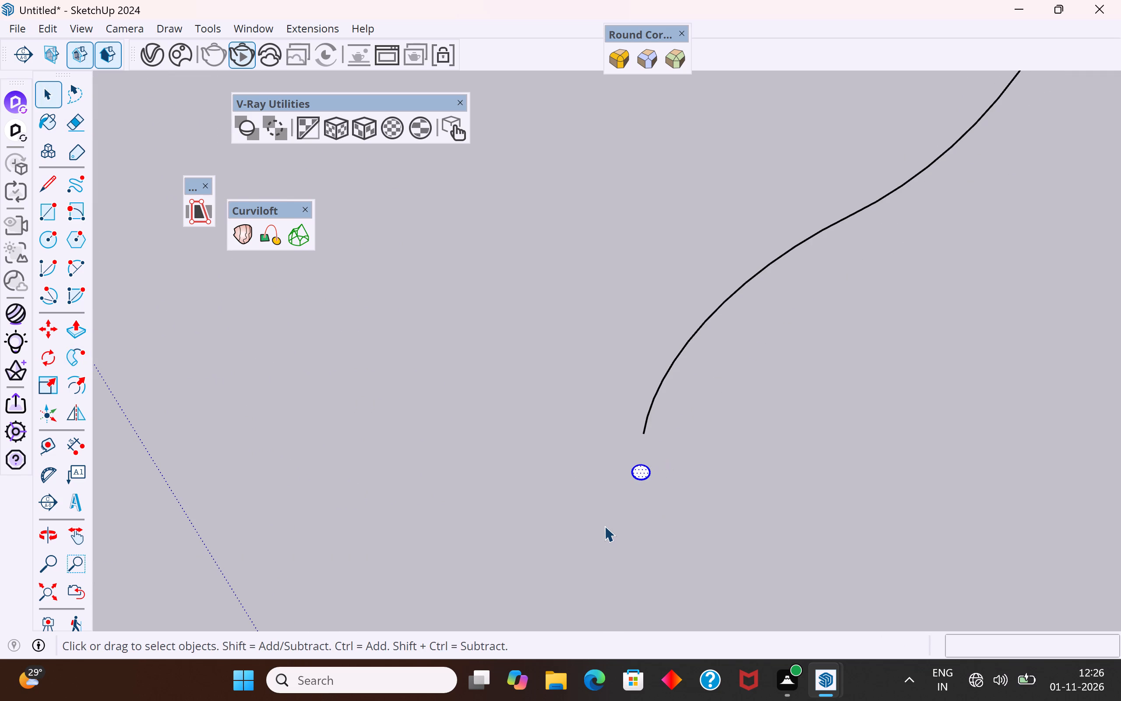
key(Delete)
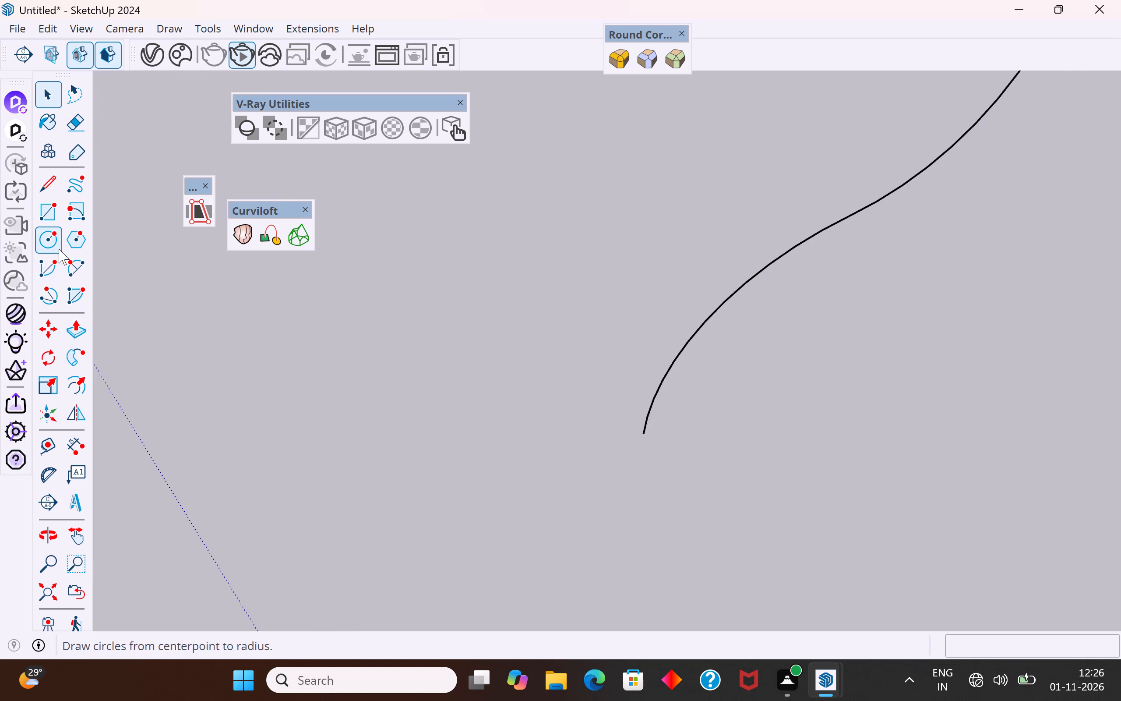
Draw a smaller horizontal circle with a radius of about 1/4" just below the vine curve's lower end.
click(59, 246)
scroll(708, 499, up, 4)
scroll(645, 450, up, 8)
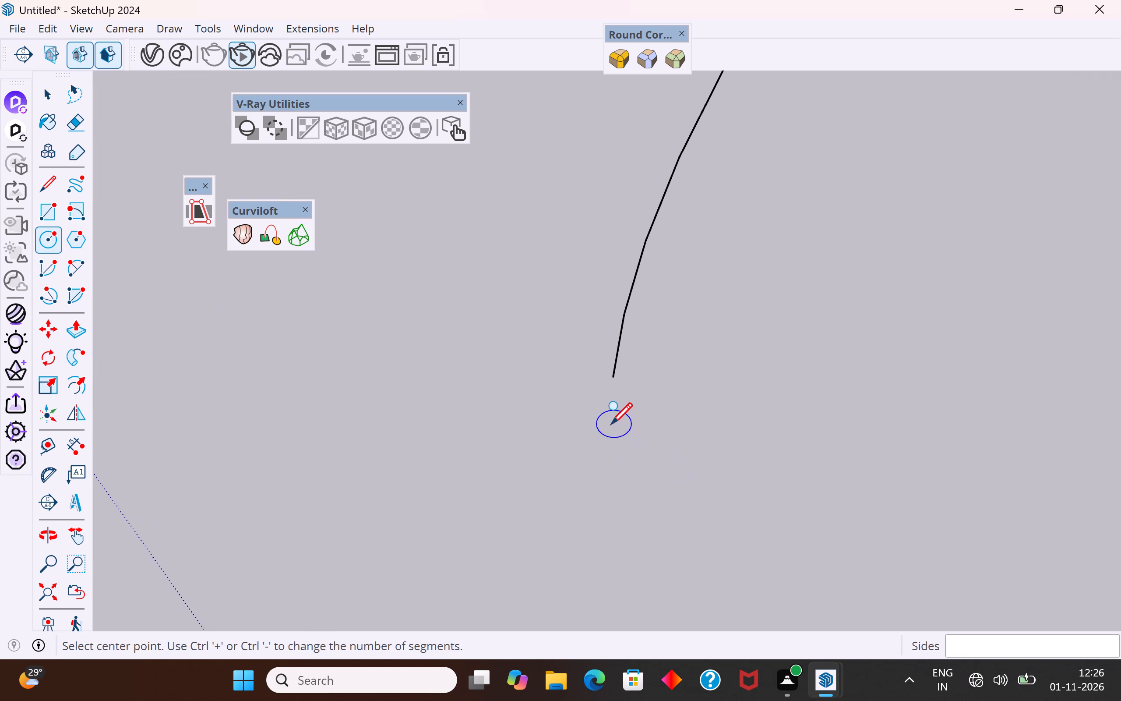
click(610, 432)
click(618, 435)
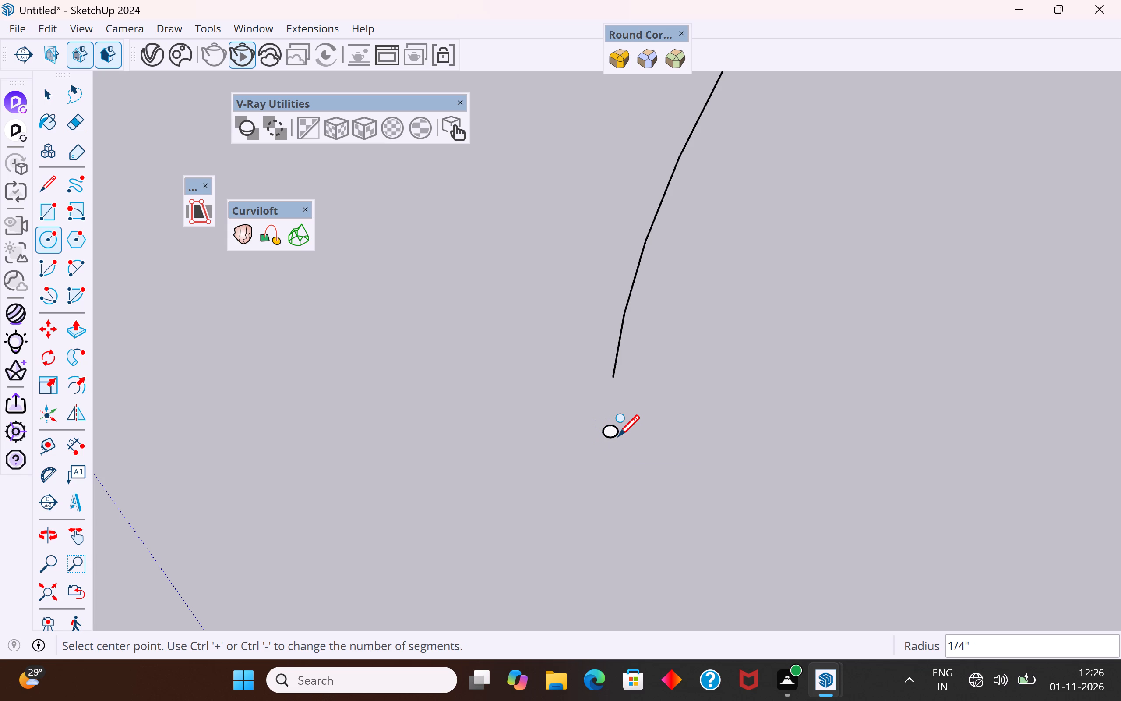
Extrude the small circle along the entire welded vine curve with Follow Me to form a thin round stem.
click(51, 96)
scroll(416, 589, down, 5)
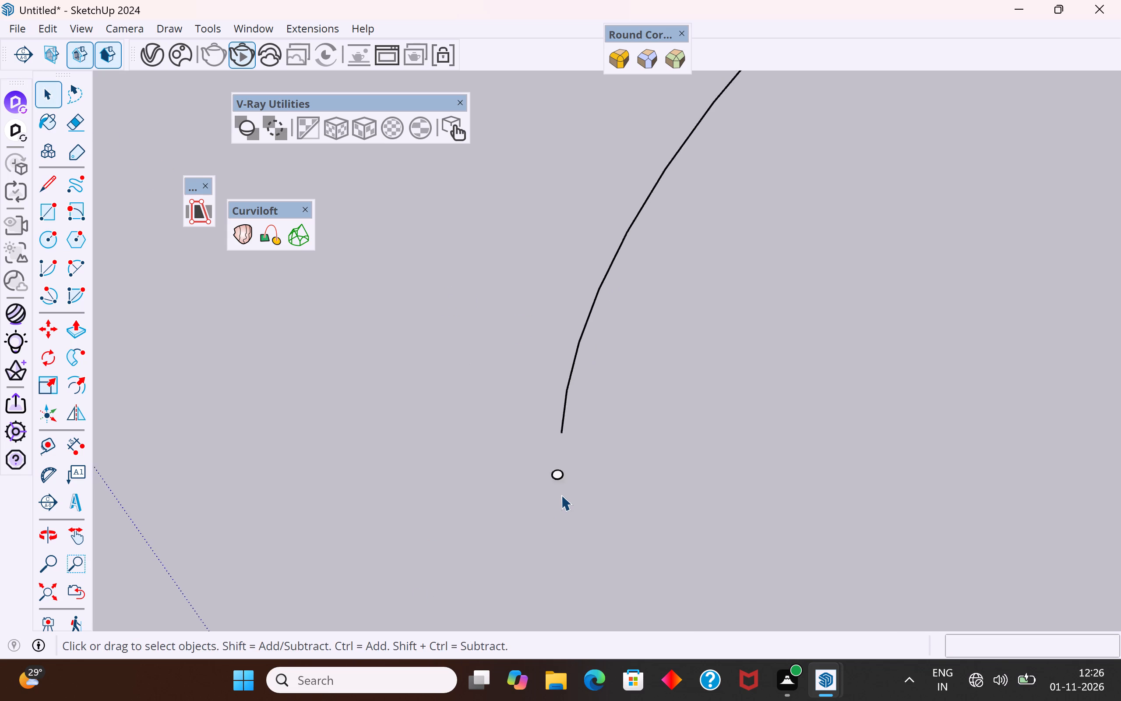
scroll(561, 495, down, 18)
scroll(610, 406, down, 5)
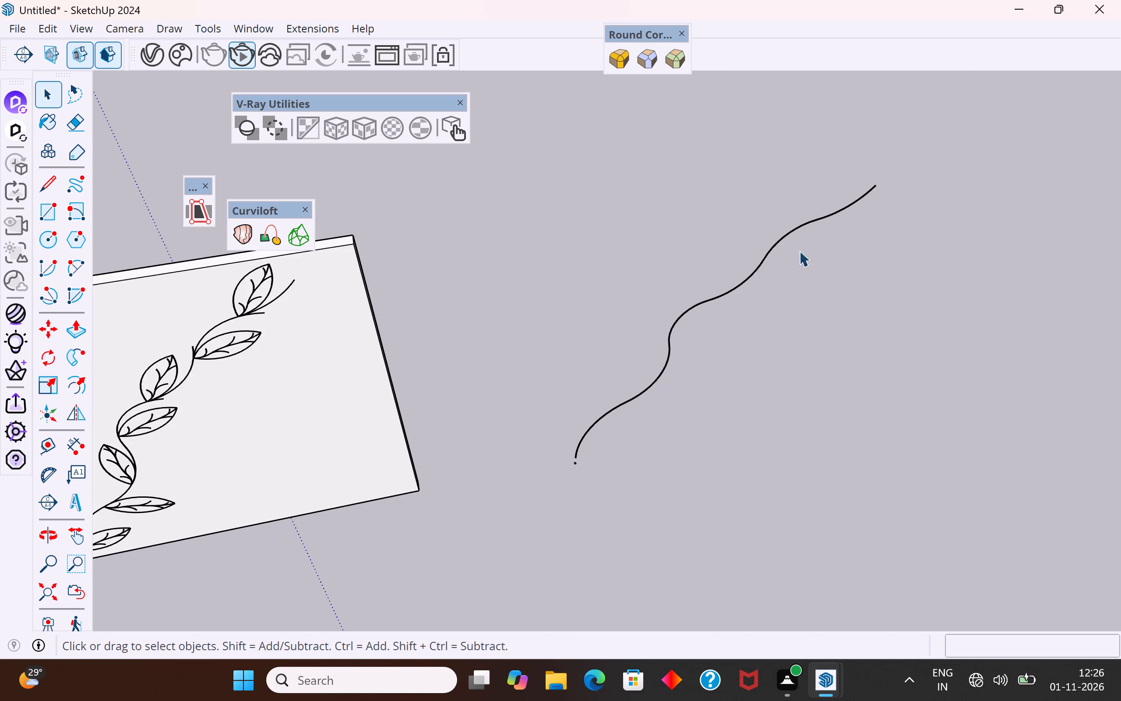
drag(836, 180, 570, 447)
scroll(575, 476, up, 2)
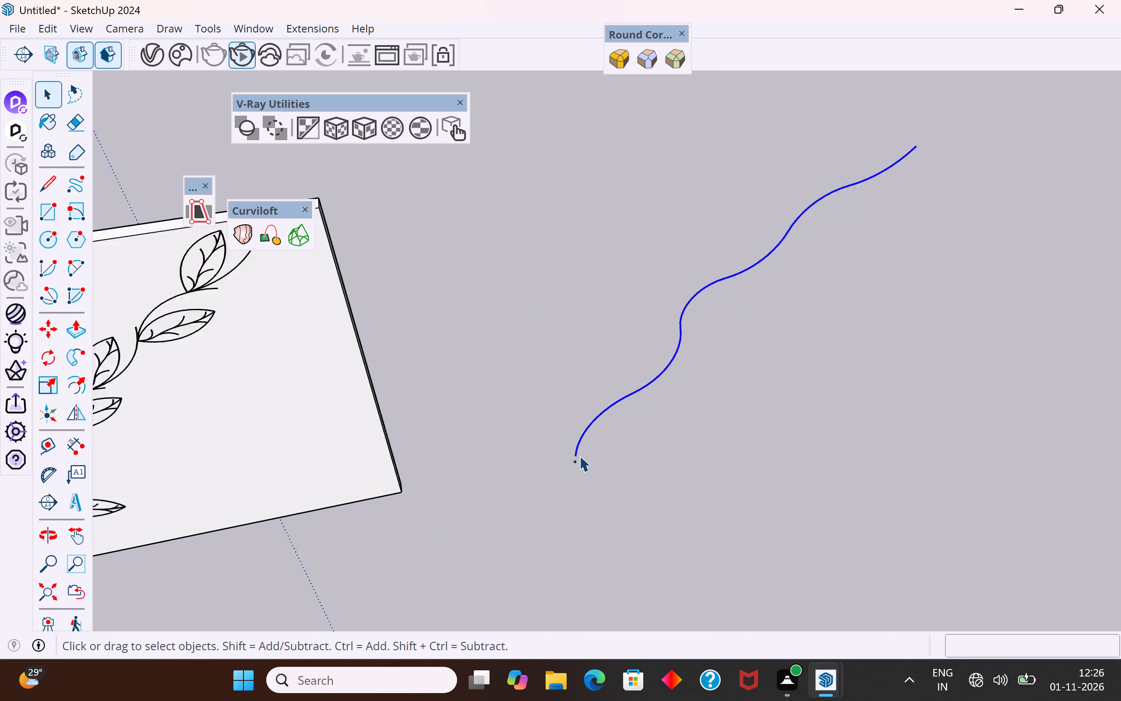
scroll(579, 456, up, 20)
scroll(579, 456, up, 2)
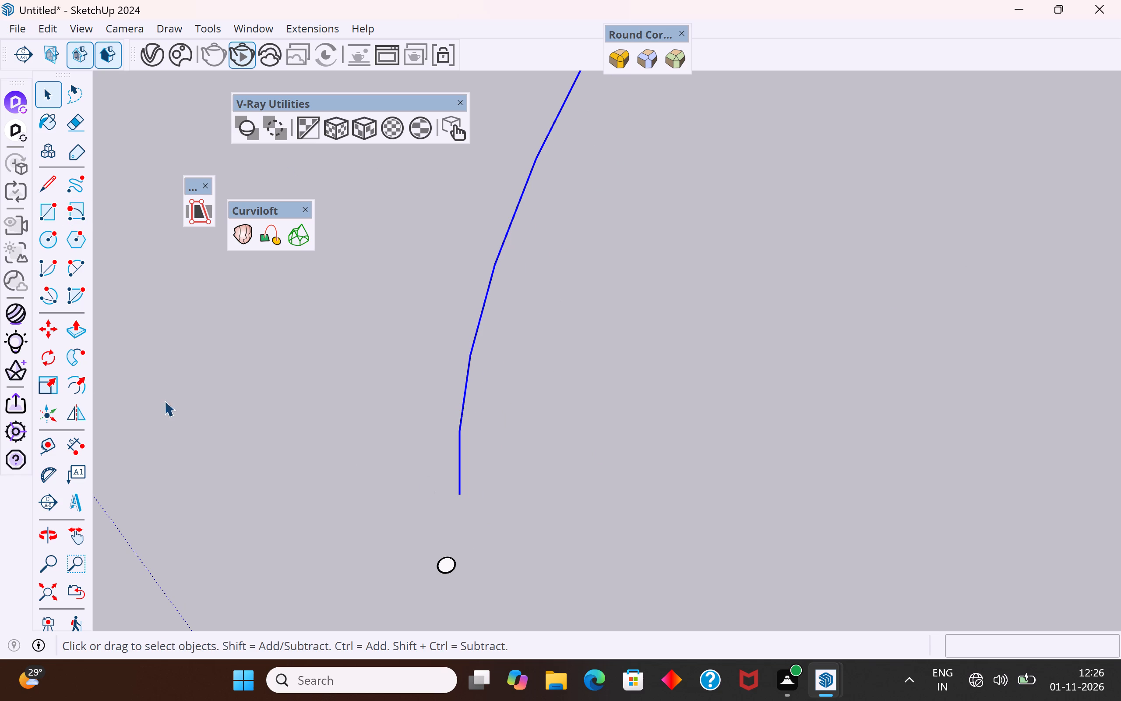
click(81, 352)
scroll(418, 574, up, 2)
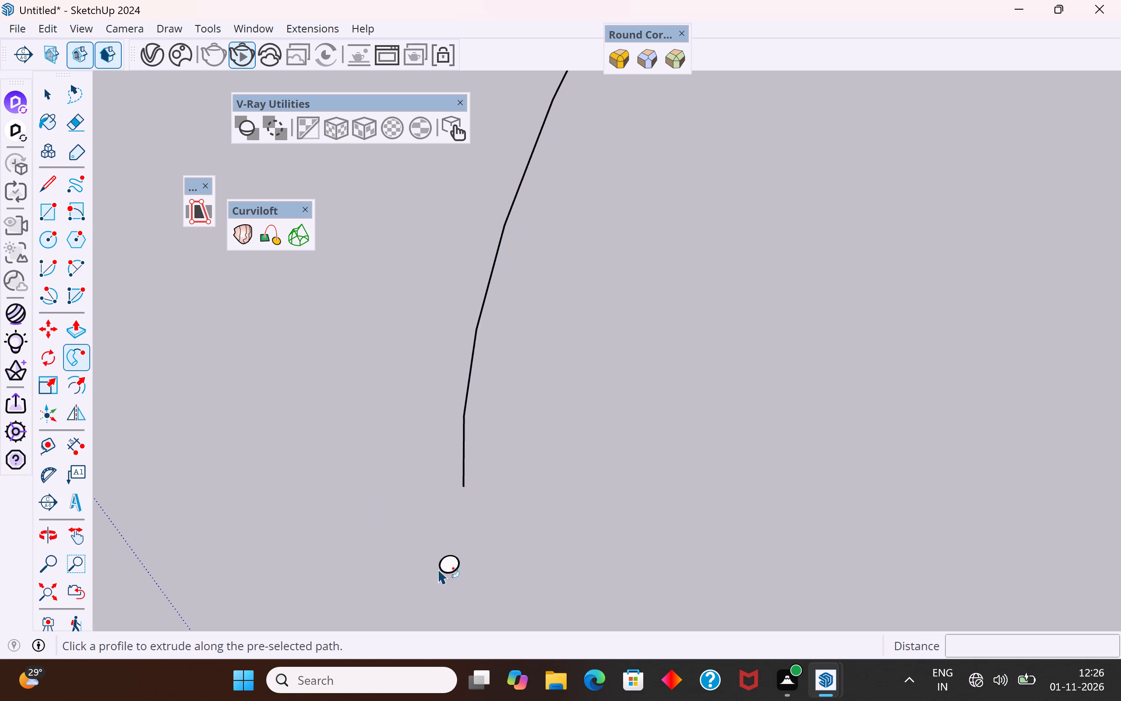
scroll(438, 569, up, 3)
click(455, 561)
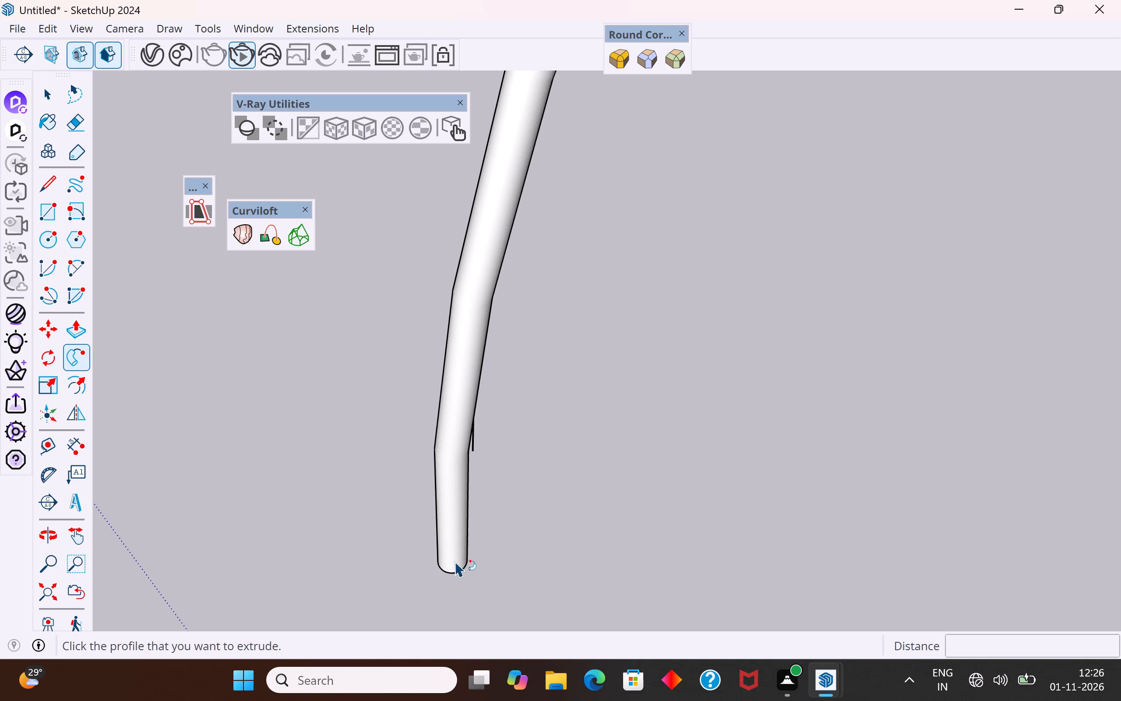
Examine the thin round stem and the leafy vine drawing on the side wall panel.
scroll(776, 489, down, 17)
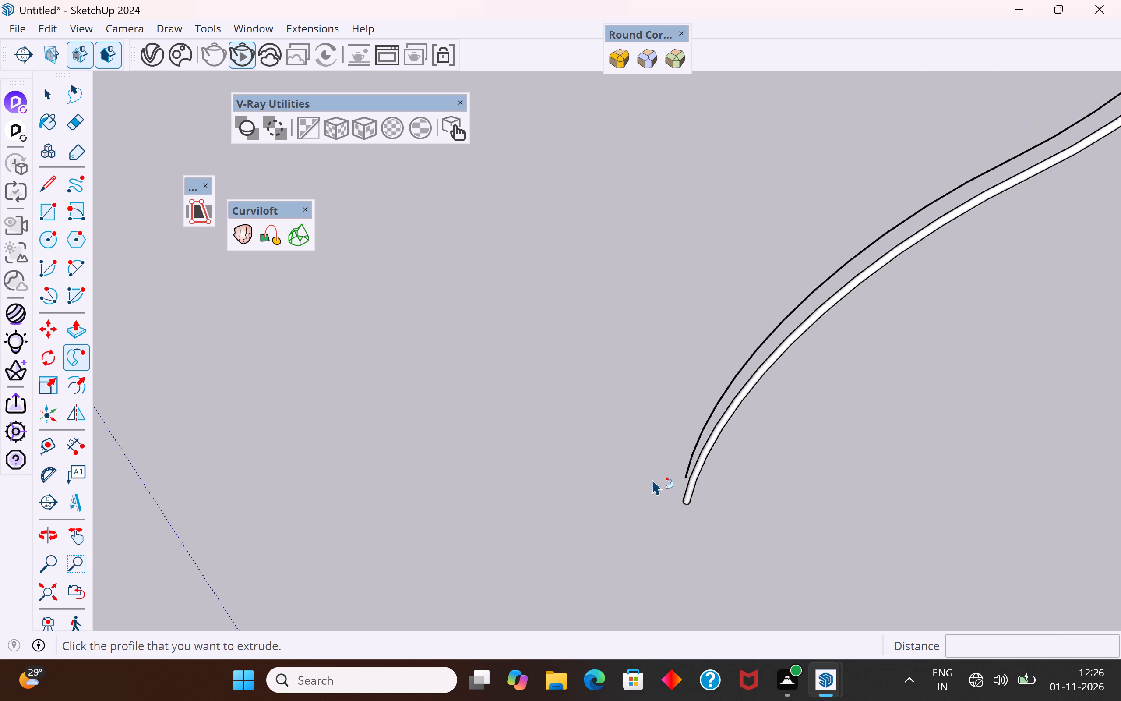
scroll(652, 479, down, 8)
scroll(572, 407, down, 5)
middle_drag(733, 453, 824, 507)
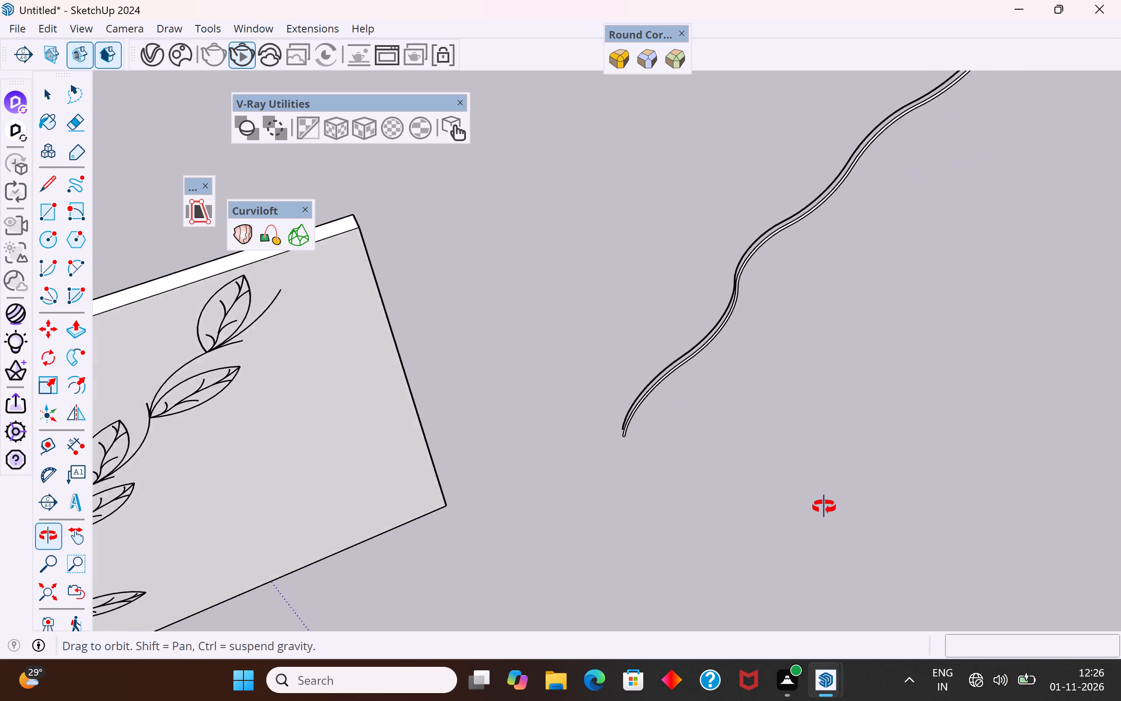
middle_drag(824, 507, 781, 404)
scroll(852, 357, down, 3)
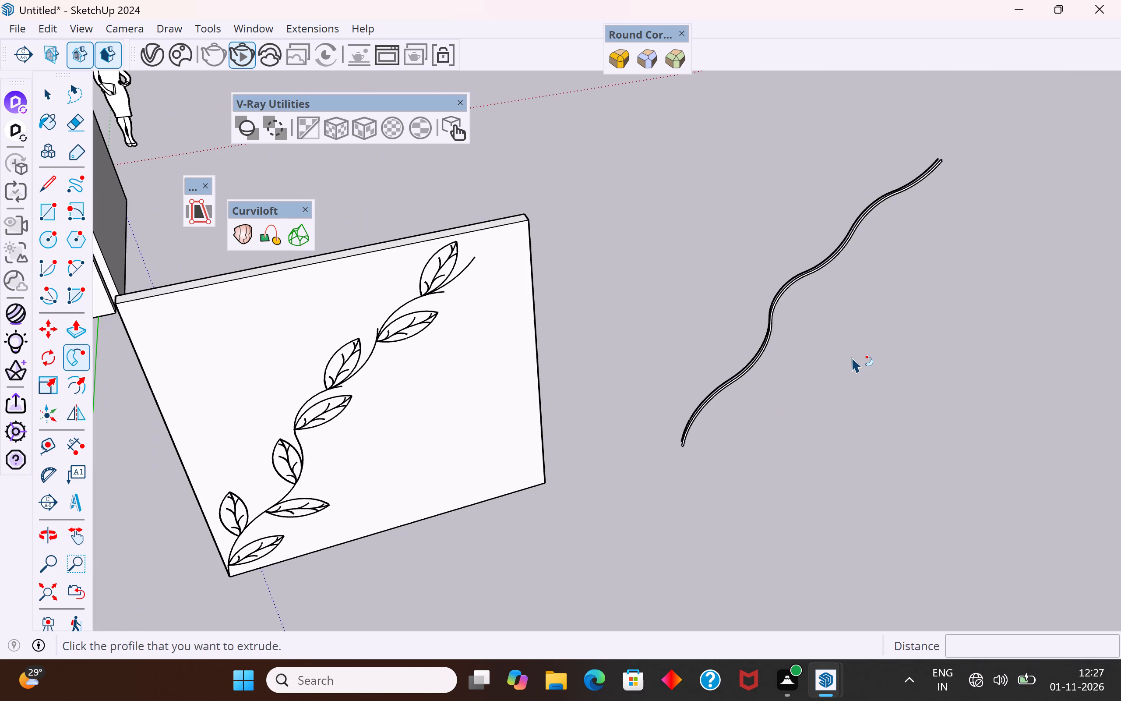
scroll(239, 447, up, 4)
scroll(275, 433, up, 3)
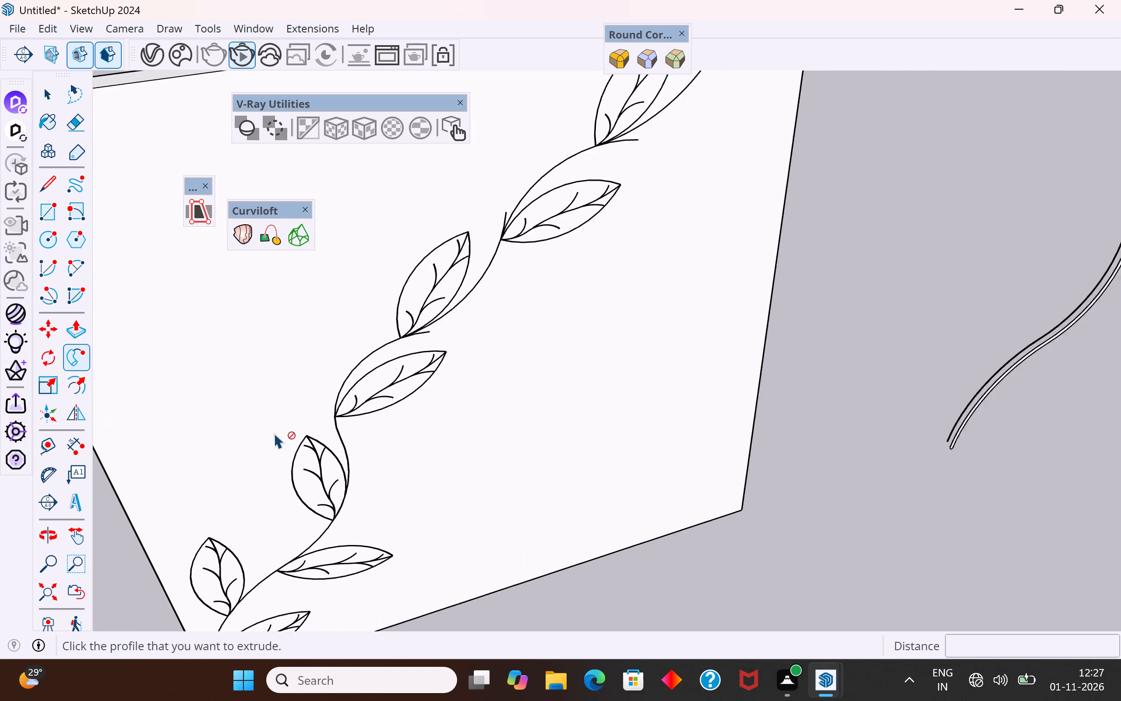
scroll(275, 433, up, 2)
scroll(447, 396, down, 1)
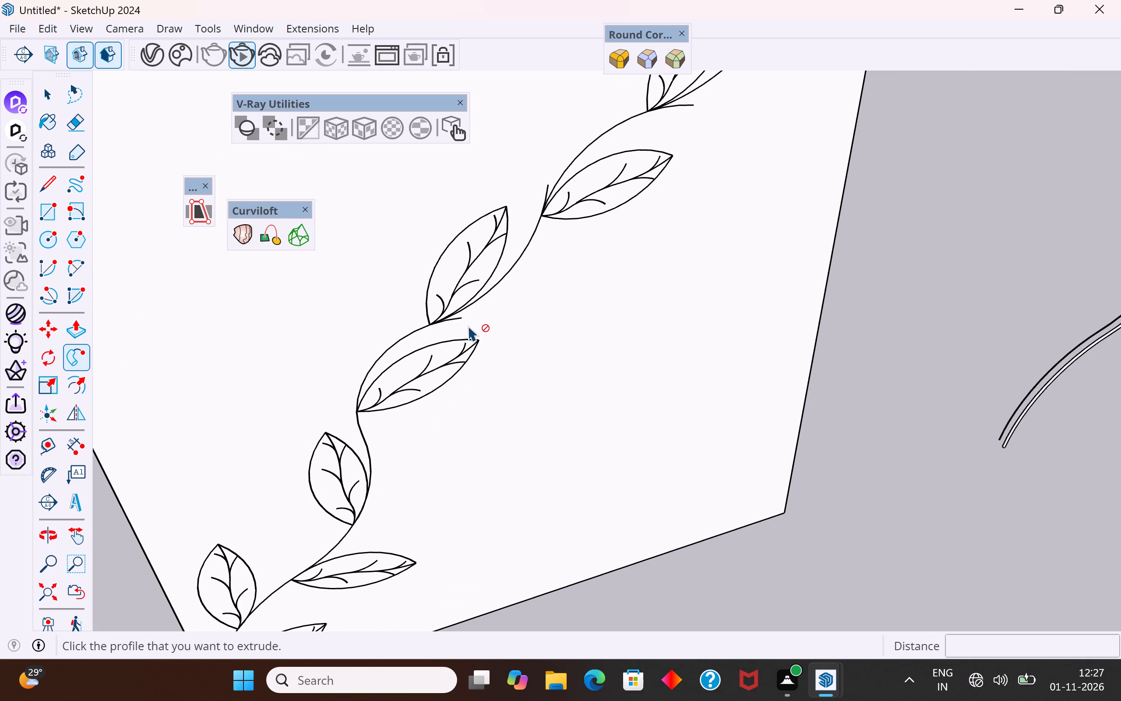
scroll(456, 315, up, 4)
scroll(456, 315, down, 2)
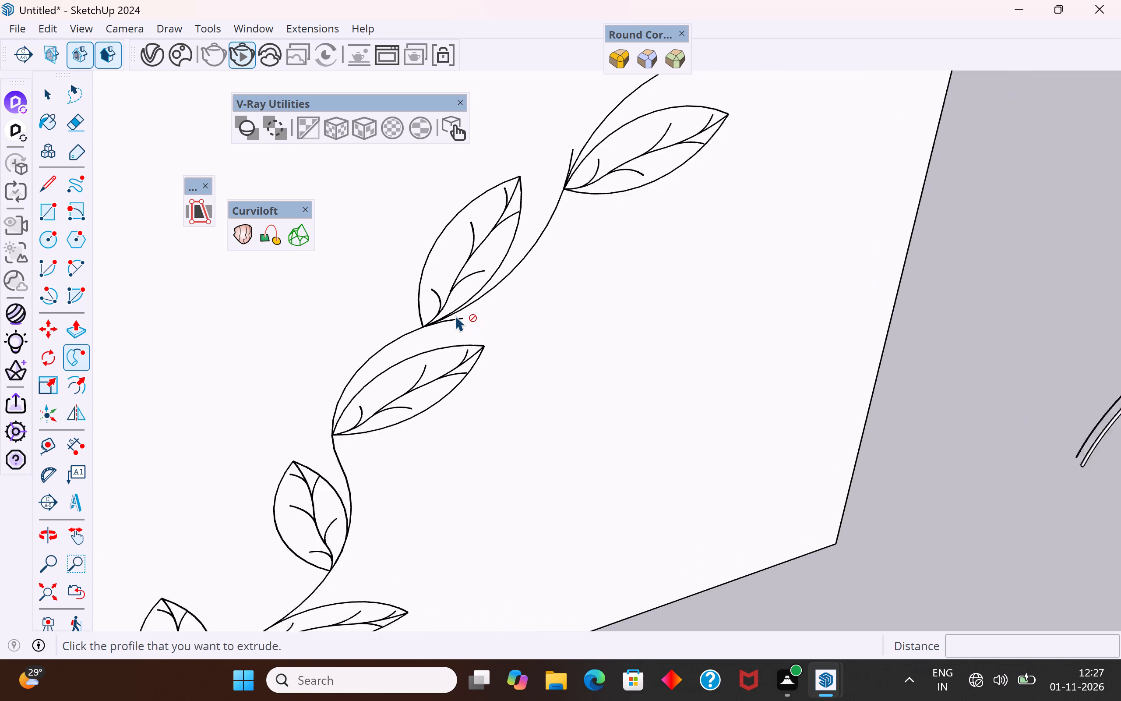
scroll(456, 315, down, 3)
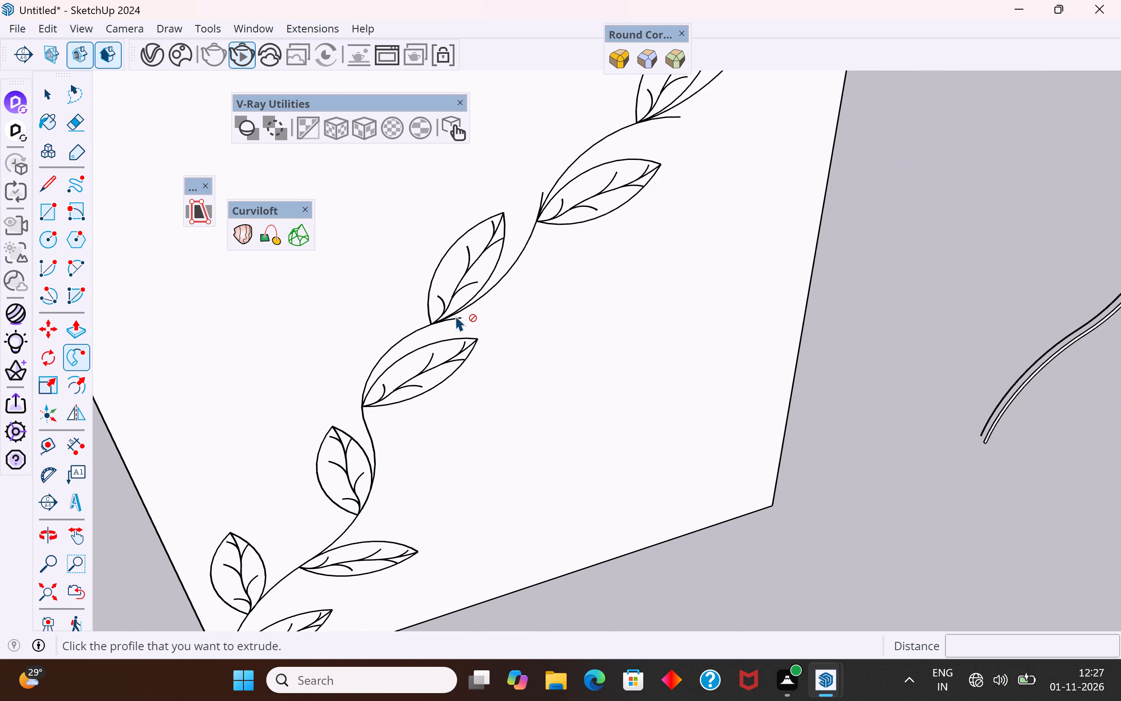
scroll(456, 315, down, 4)
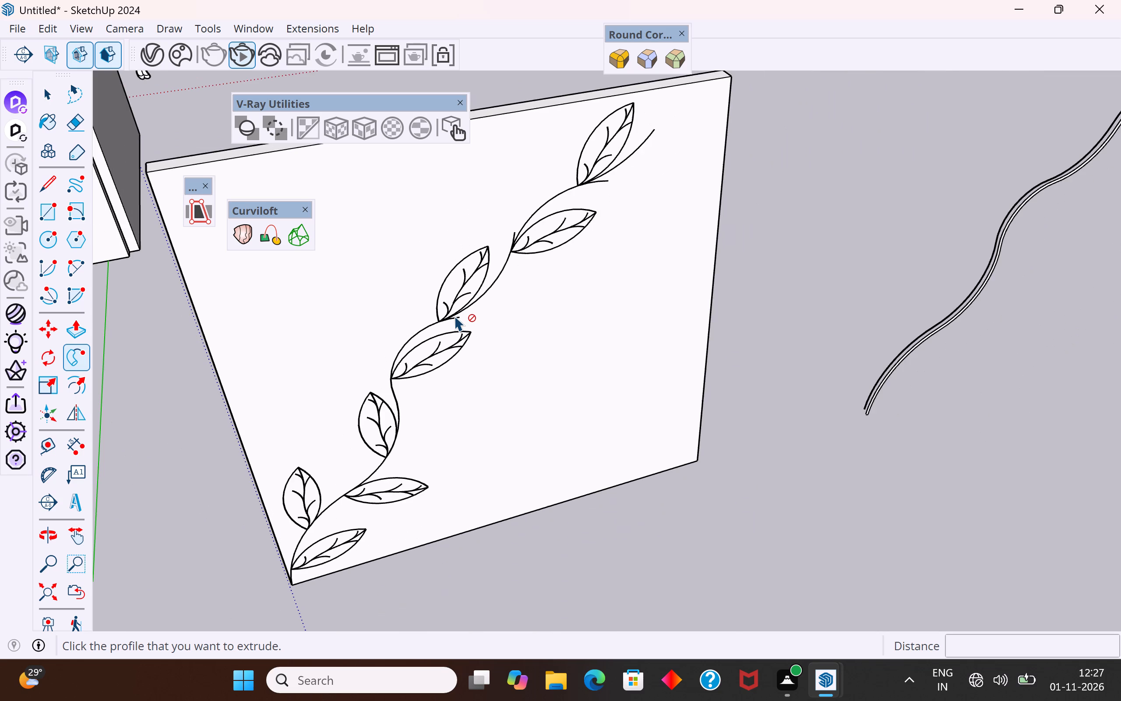
Copy the short side twig at the base of the vine's middle leaf about 12' 6 11/16" away, into the empty space near the stem.
scroll(455, 315, up, 13)
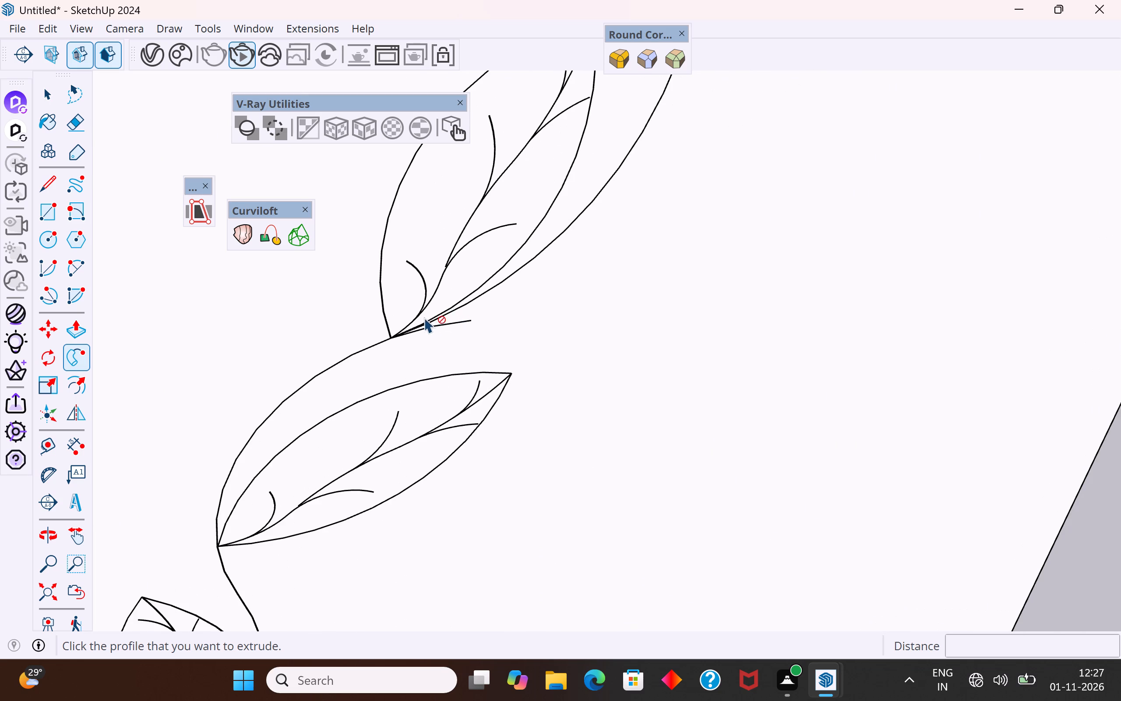
scroll(416, 328, up, 3)
click(428, 326)
click(438, 326)
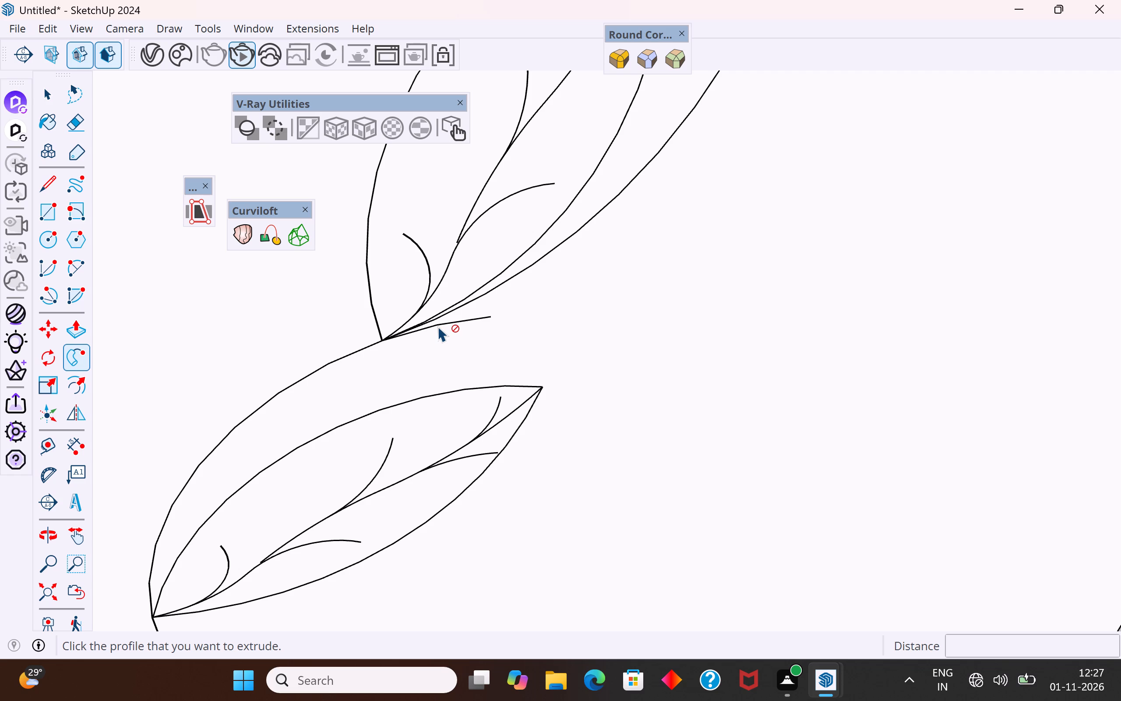
click(47, 91)
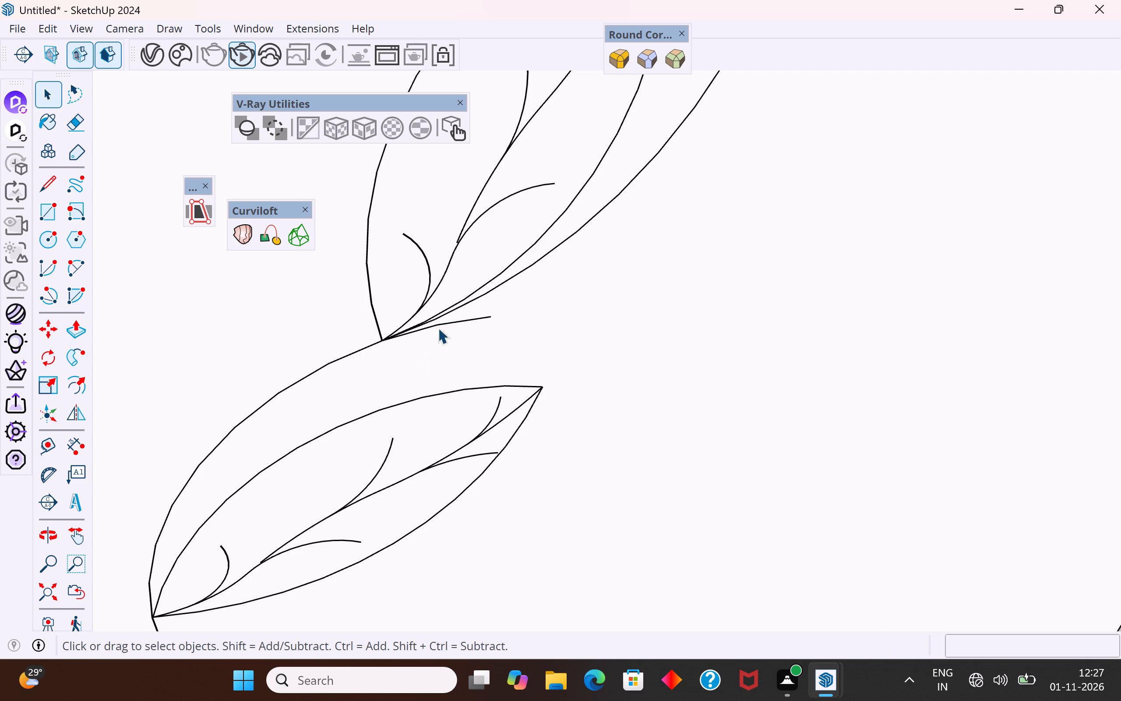
click(420, 329)
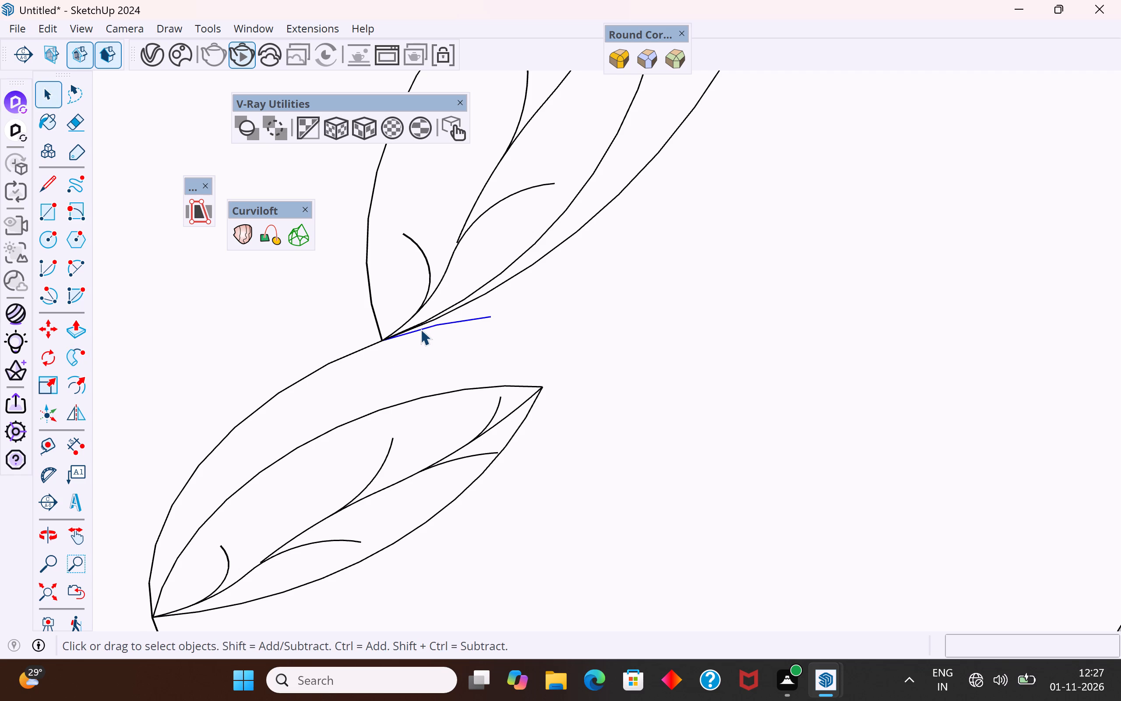
scroll(420, 329, down, 2)
key(m)
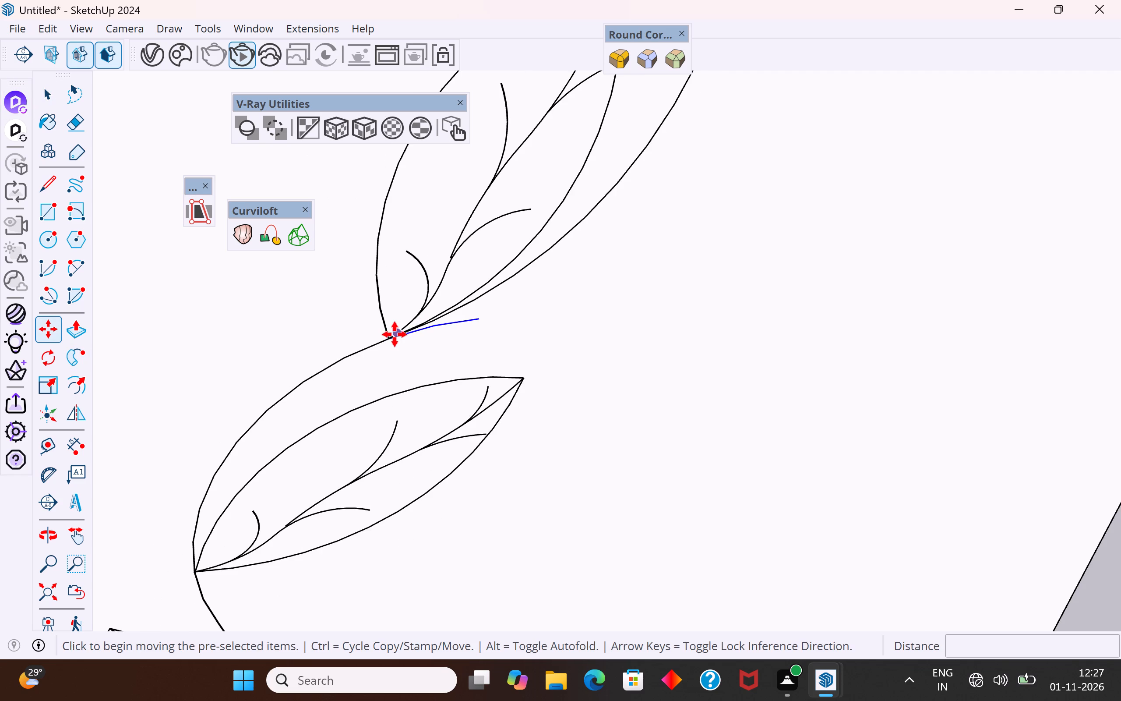
ctrl+click(393, 341)
scroll(393, 341, down, 5)
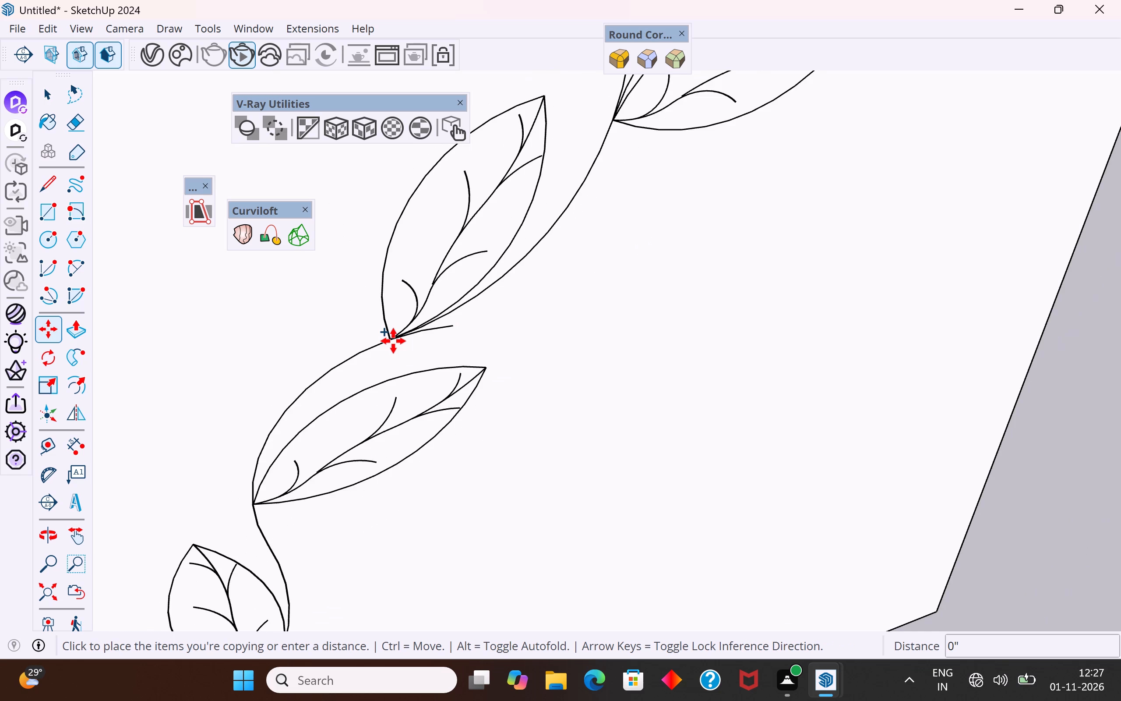
scroll(393, 341, down, 5)
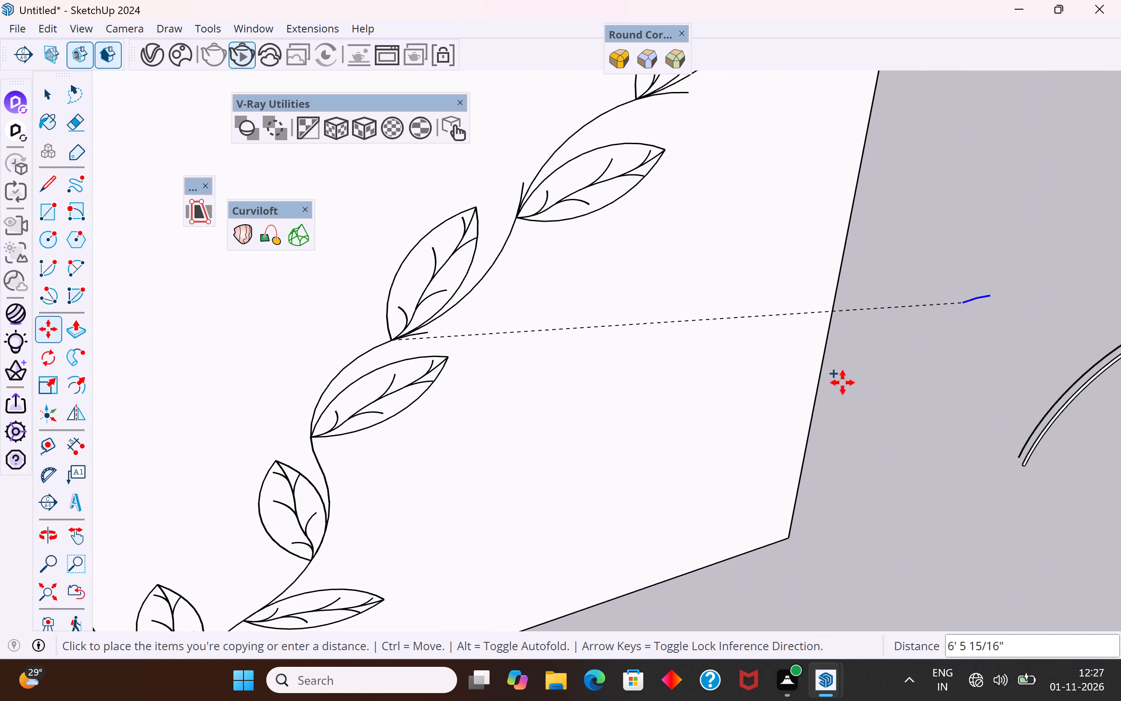
scroll(704, 412, down, 6)
scroll(782, 443, down, 6)
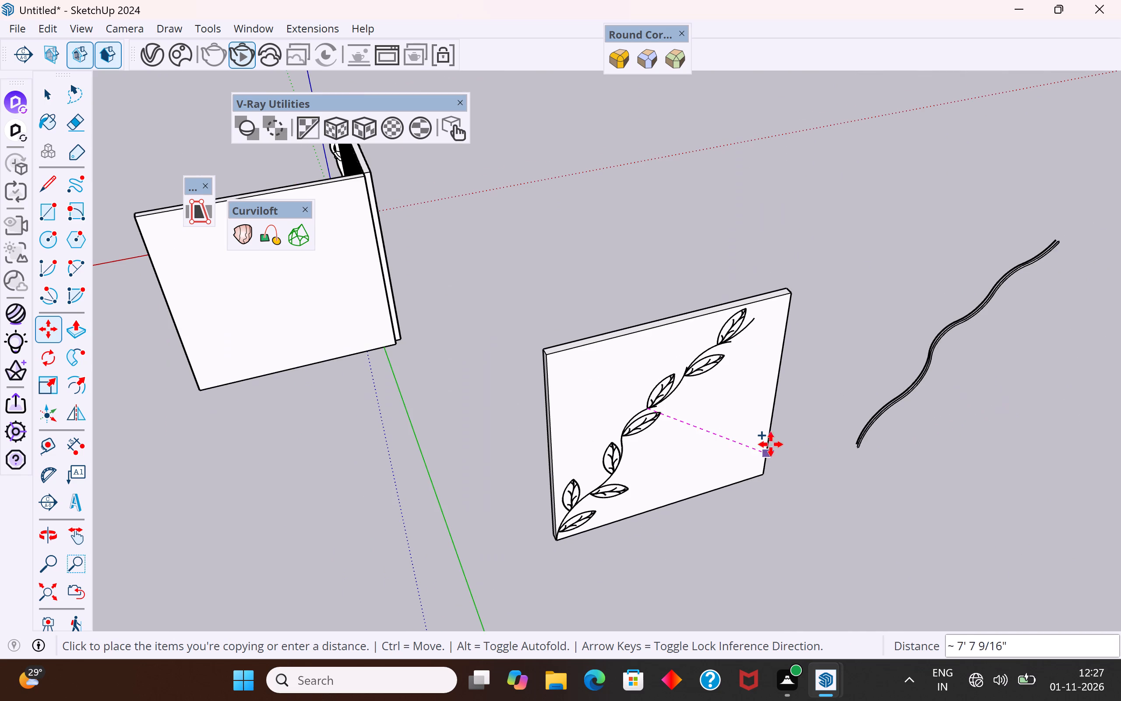
click(971, 418)
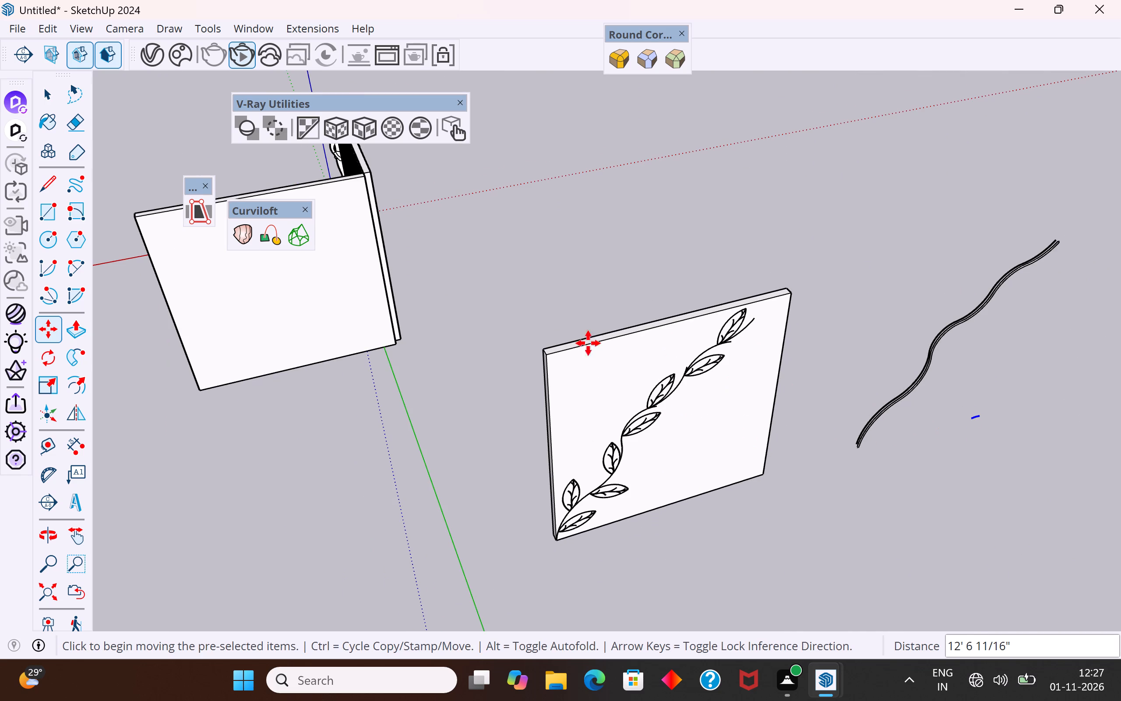
click(48, 92)
Draw a small circle facing the red axis, with a radius of about 3/4", just off the copied twig's base end.
scroll(860, 494, up, 16)
middle_drag(846, 446, 969, 145)
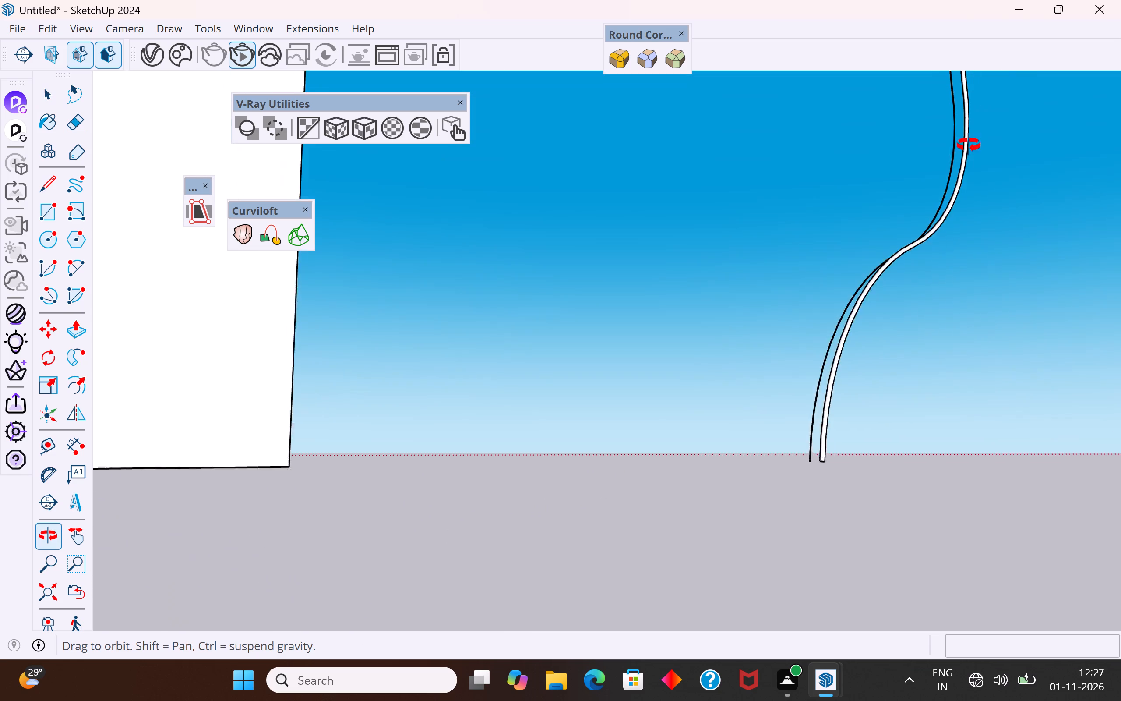
middle_drag(969, 145, 775, 441)
scroll(773, 444, down, 17)
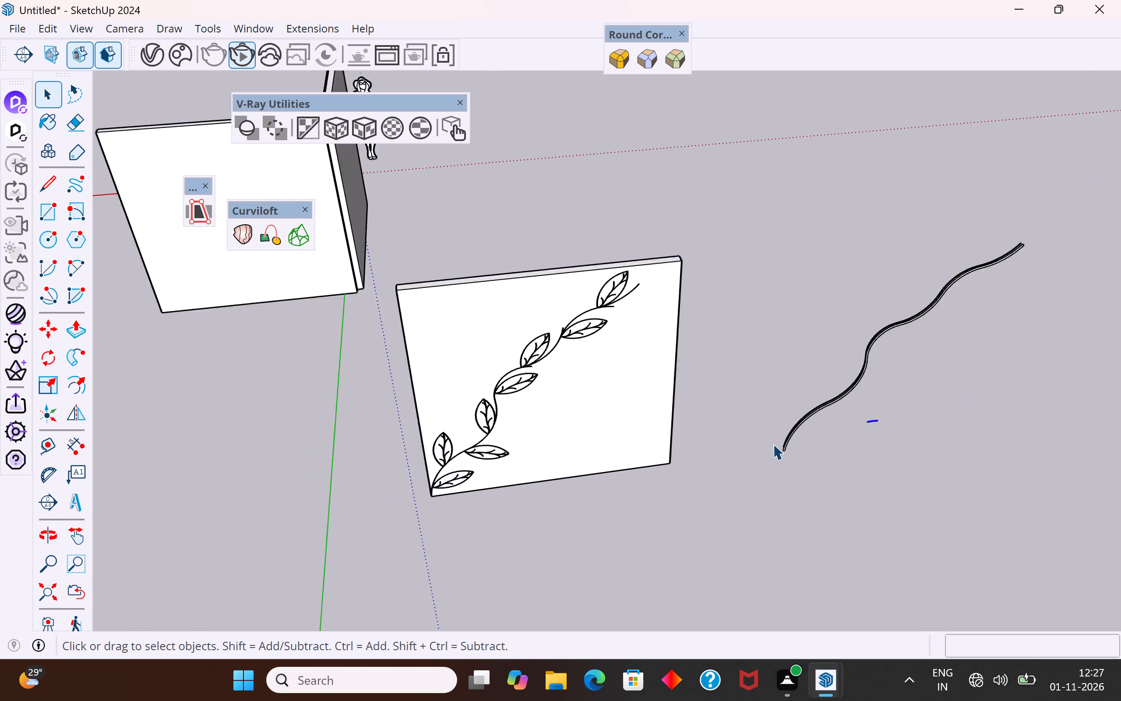
scroll(773, 444, down, 1)
scroll(908, 448, up, 9)
scroll(739, 417, up, 5)
click(751, 436)
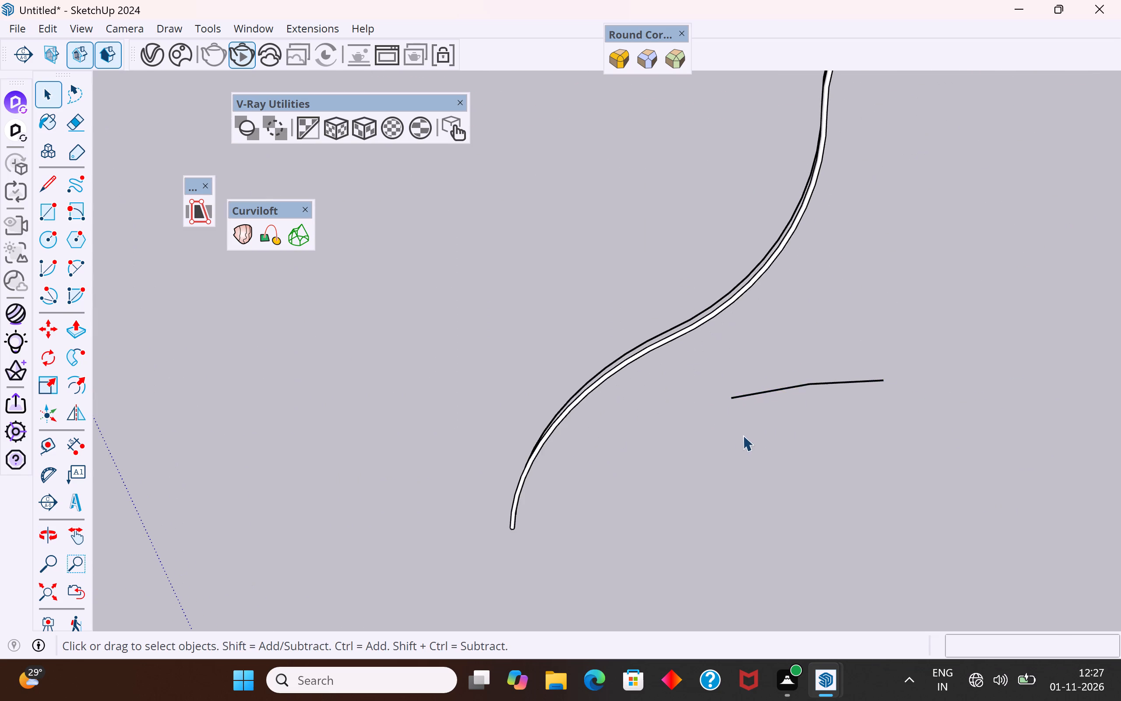
scroll(735, 420, up, 5)
scroll(737, 422, down, 5)
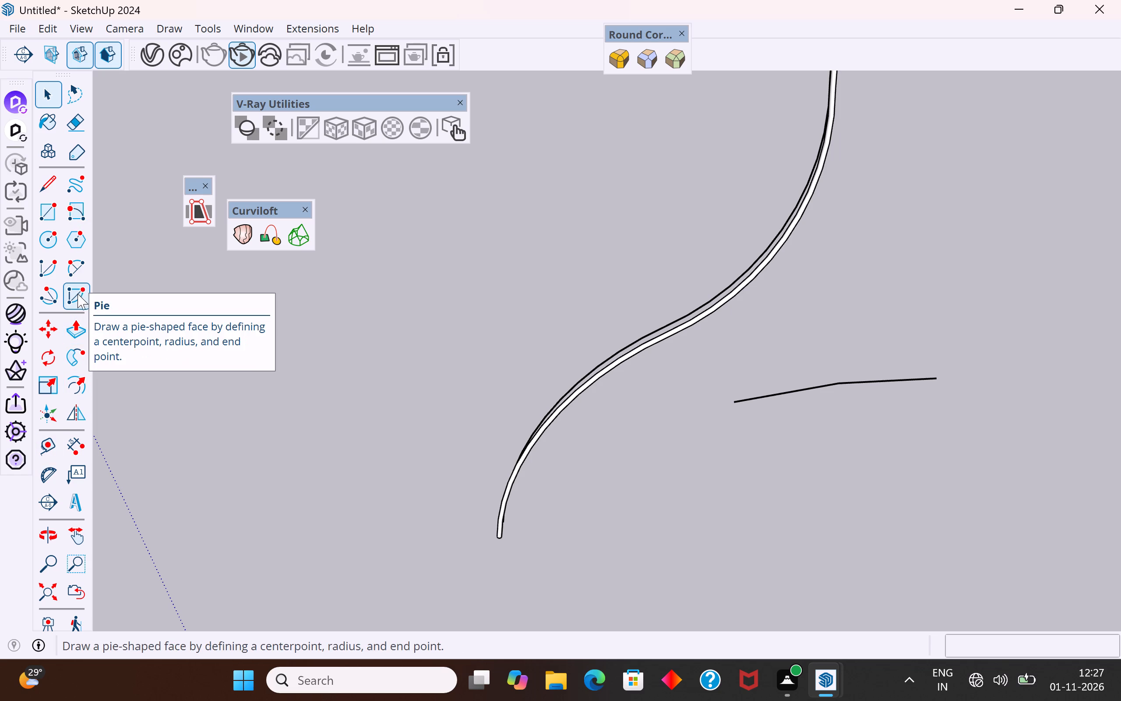
click(48, 236)
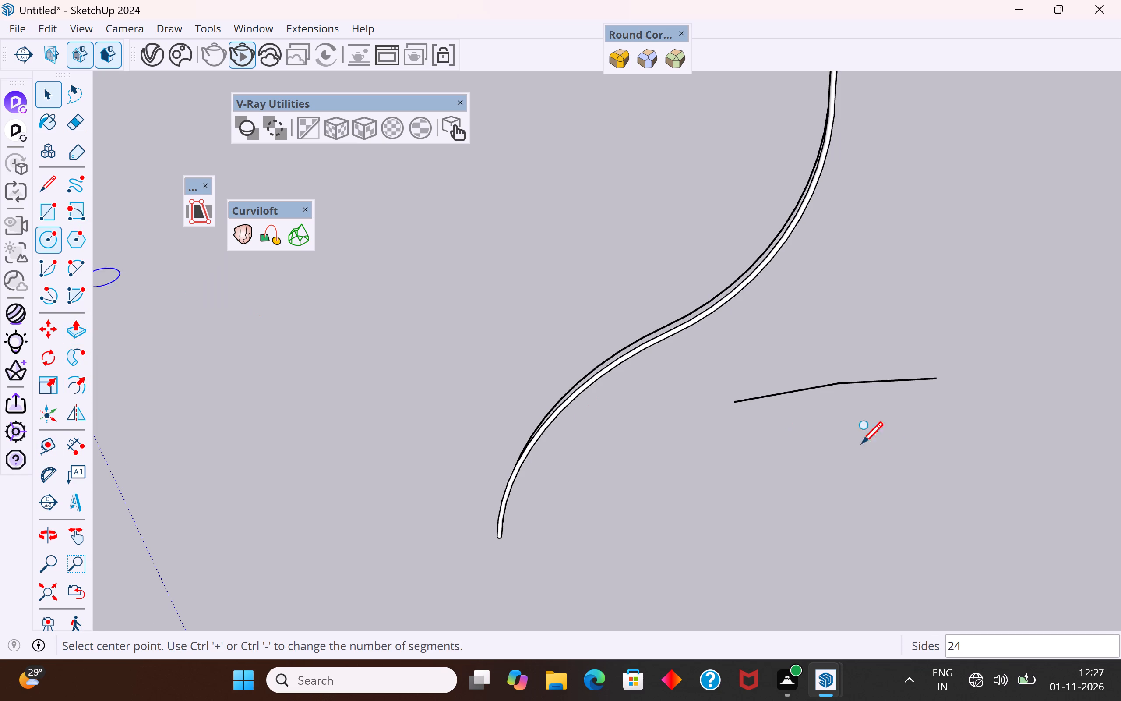
scroll(899, 444, up, 4)
scroll(739, 492, down, 4)
scroll(792, 468, down, 1)
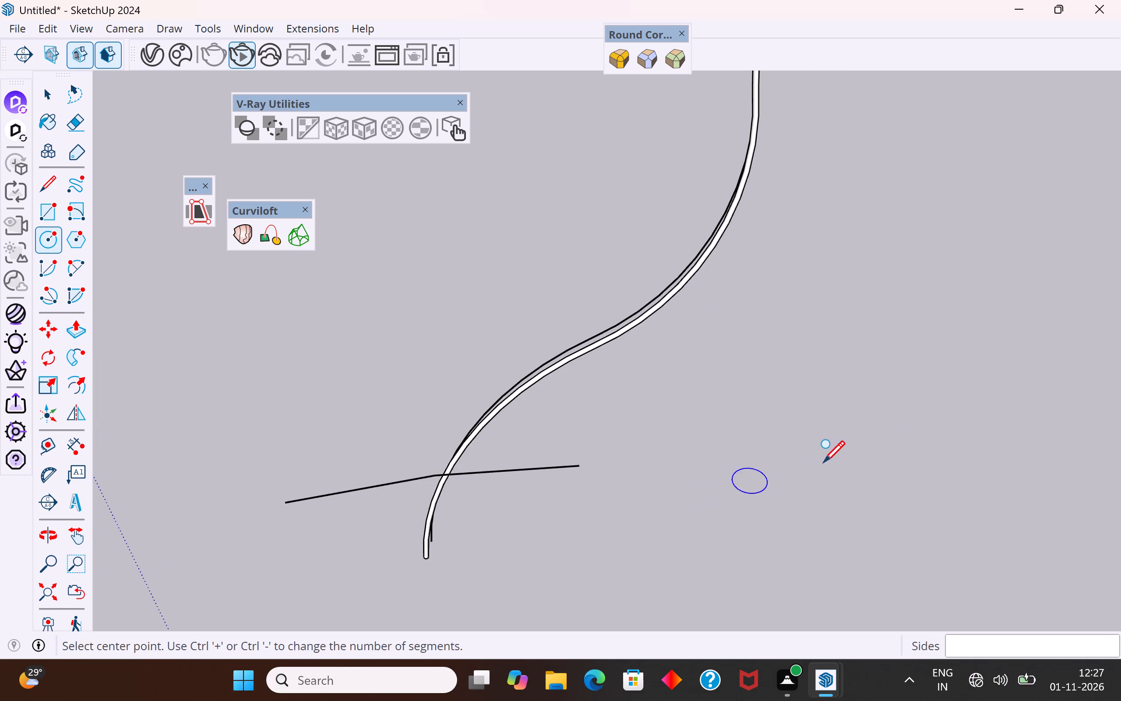
scroll(823, 461, down, 3)
middle_drag(721, 480, 732, 482)
scroll(732, 482, up, 3)
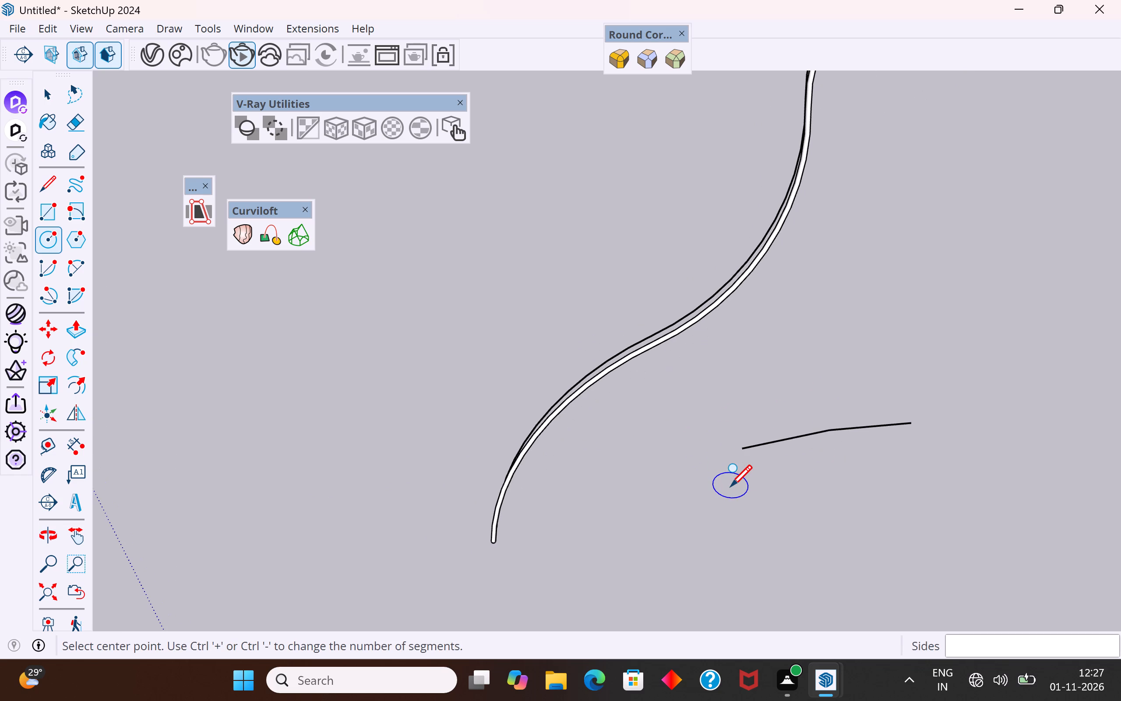
key(Right)
scroll(740, 465, up, 4)
scroll(740, 465, down, 2)
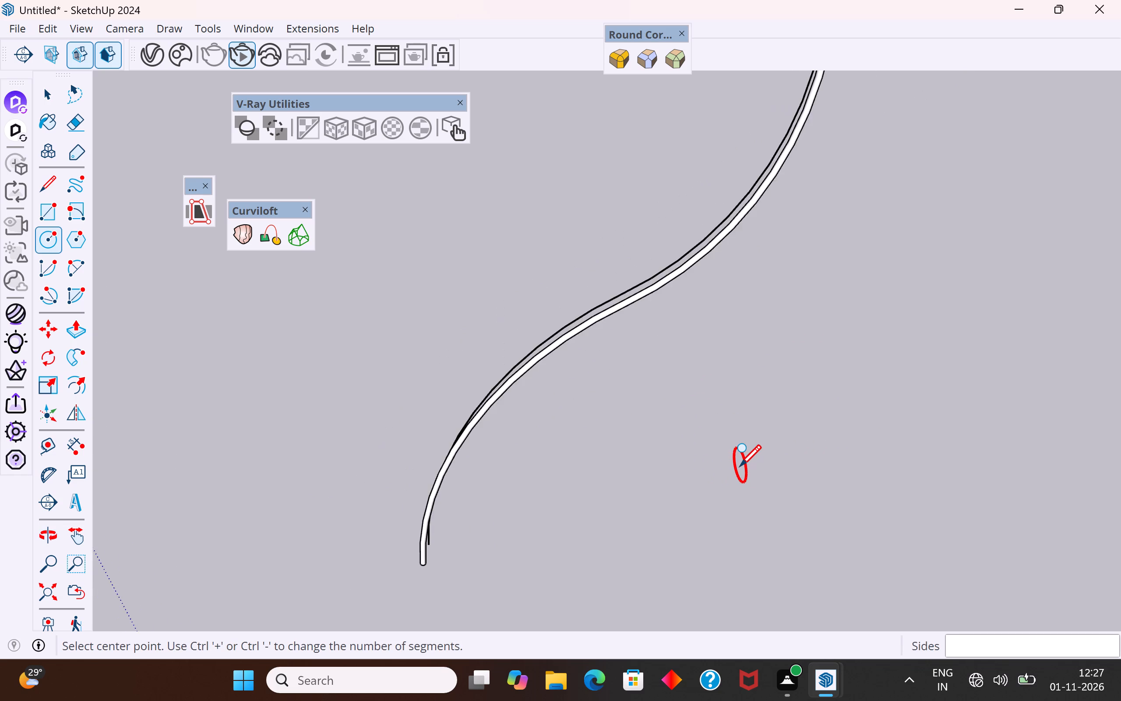
scroll(740, 465, down, 2)
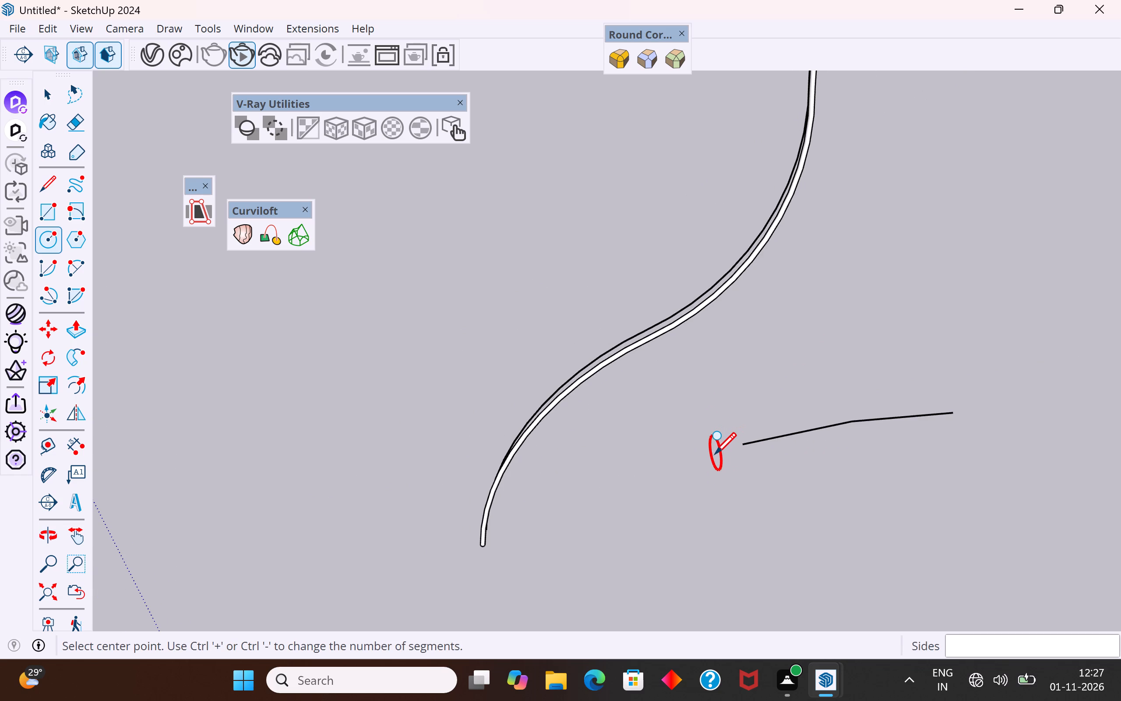
click(712, 453)
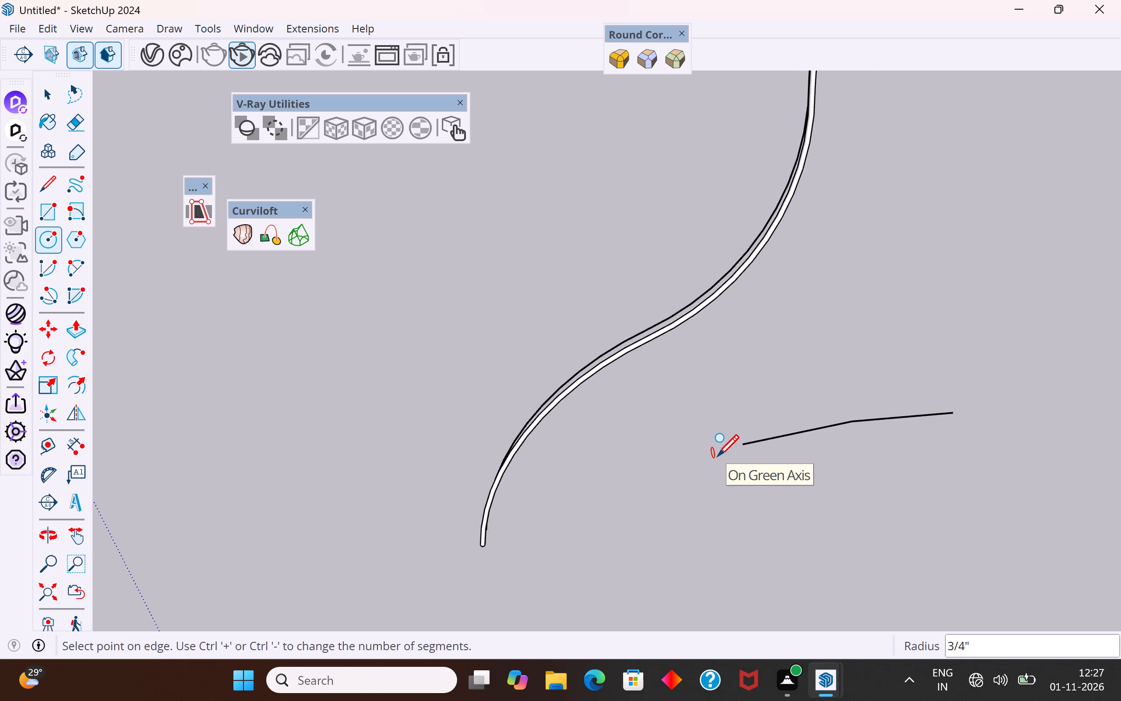
click(717, 455)
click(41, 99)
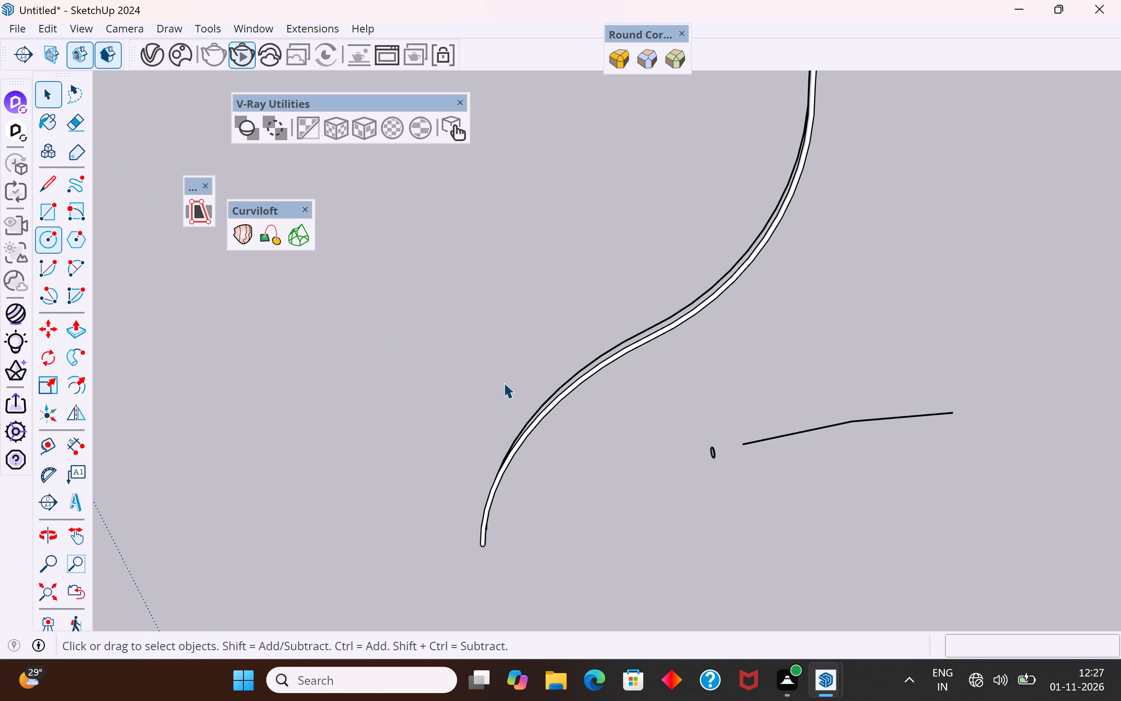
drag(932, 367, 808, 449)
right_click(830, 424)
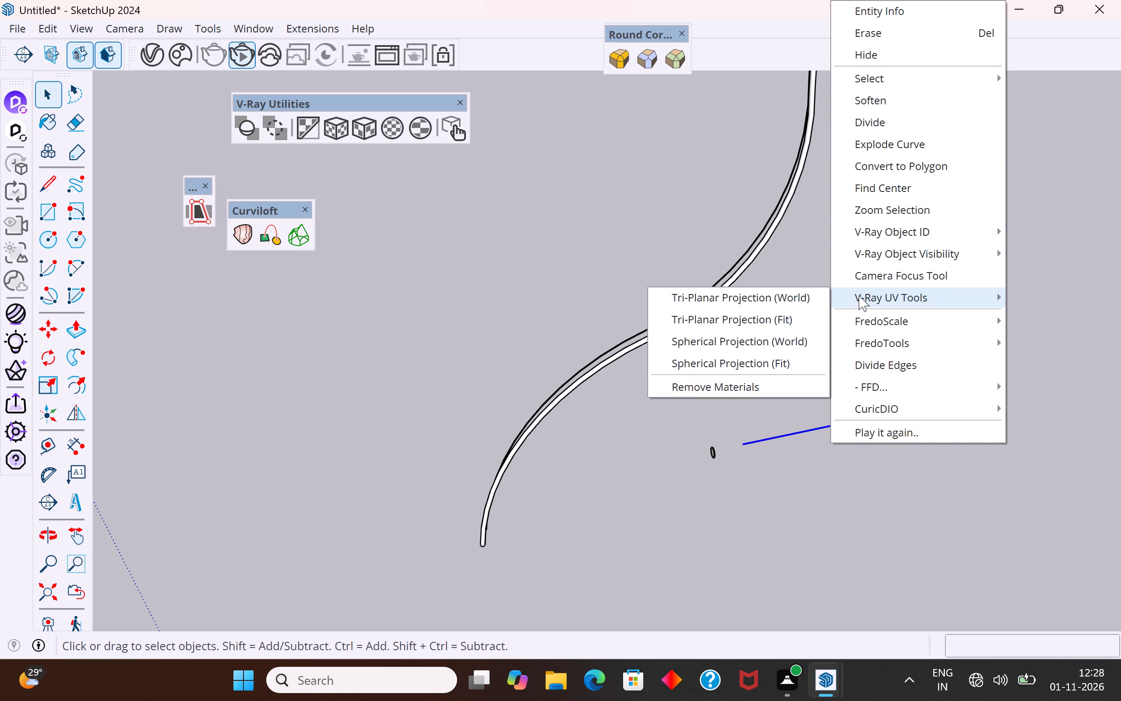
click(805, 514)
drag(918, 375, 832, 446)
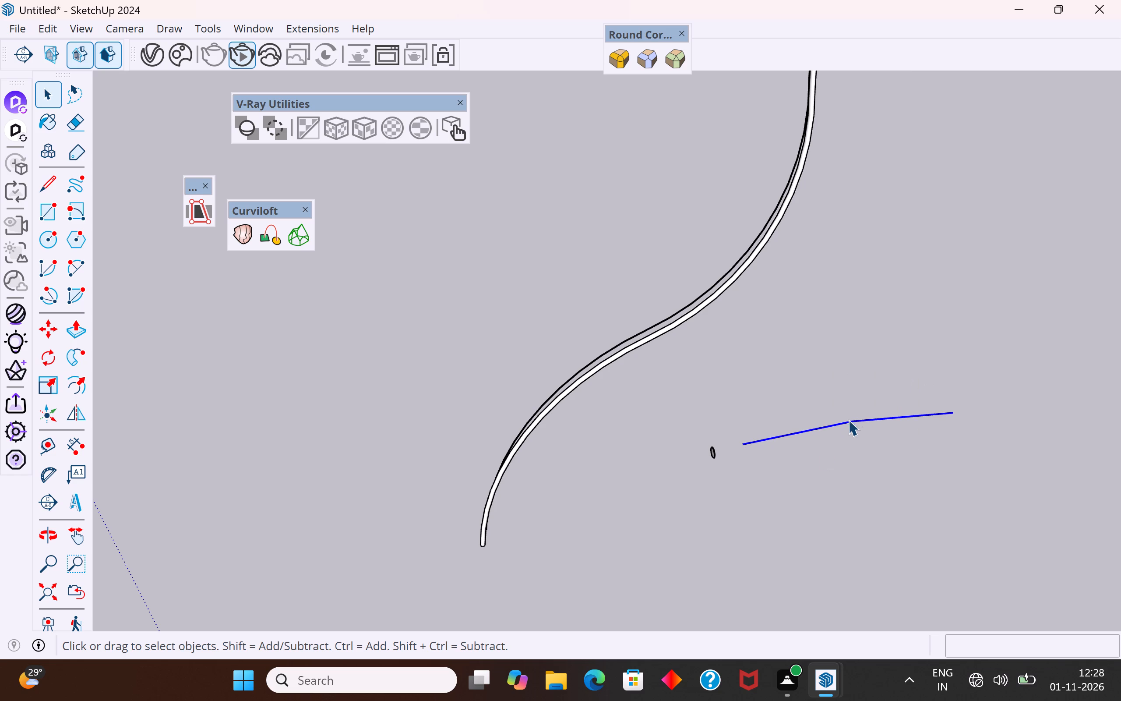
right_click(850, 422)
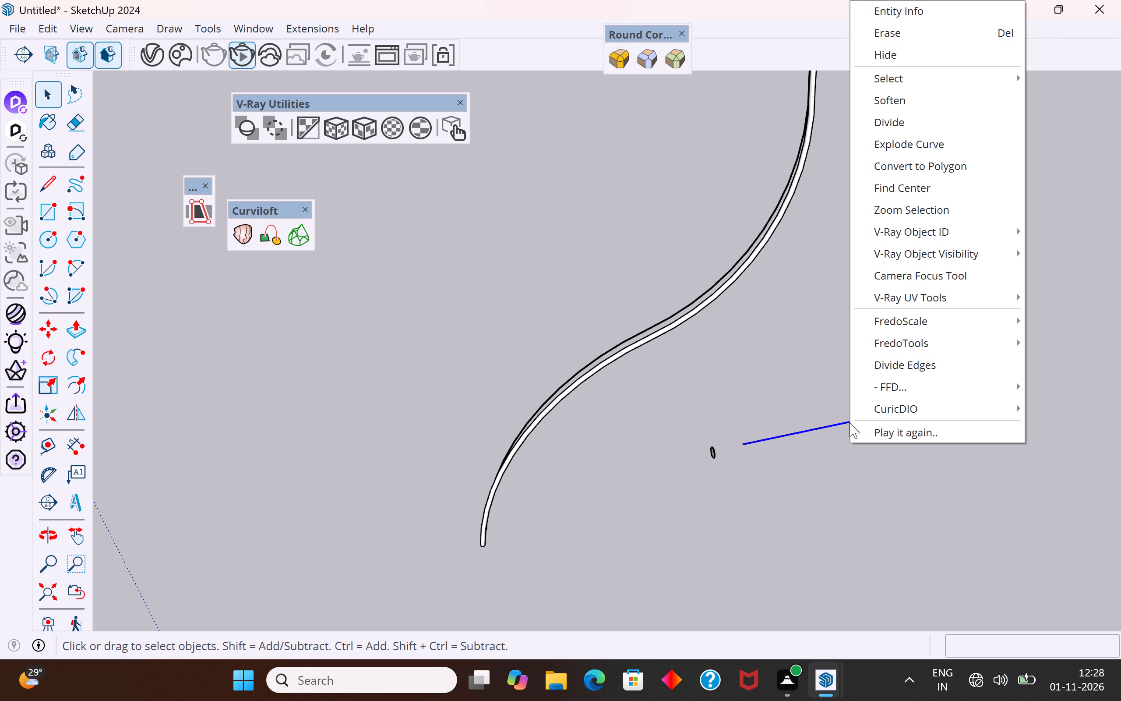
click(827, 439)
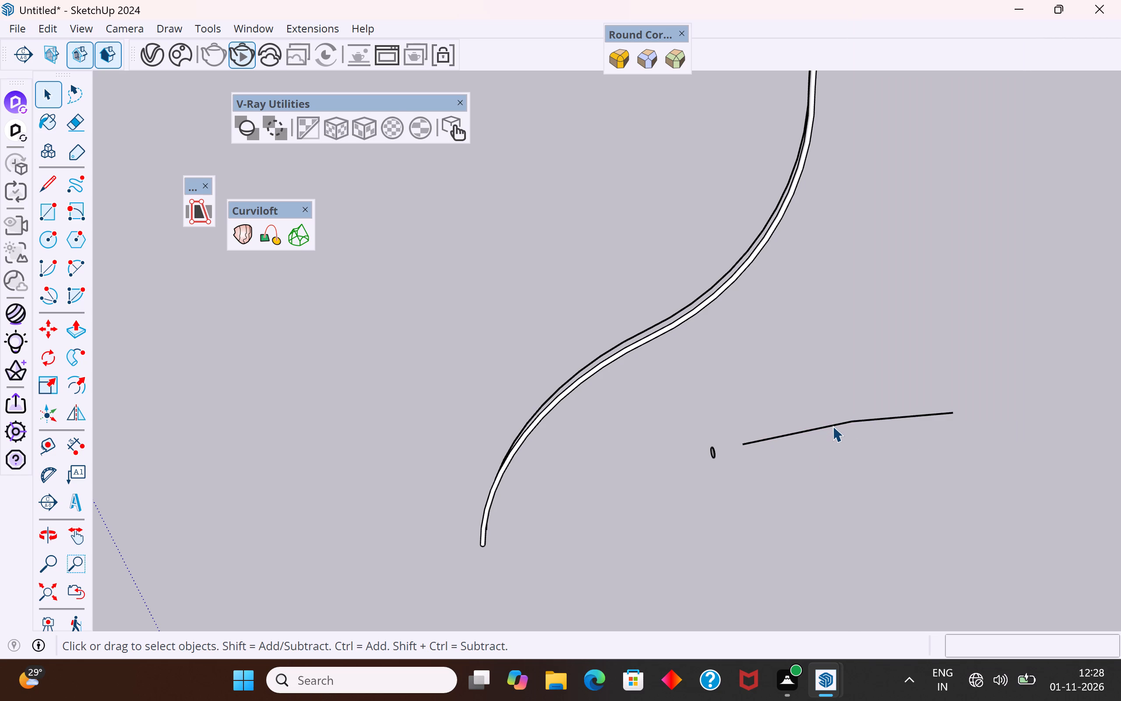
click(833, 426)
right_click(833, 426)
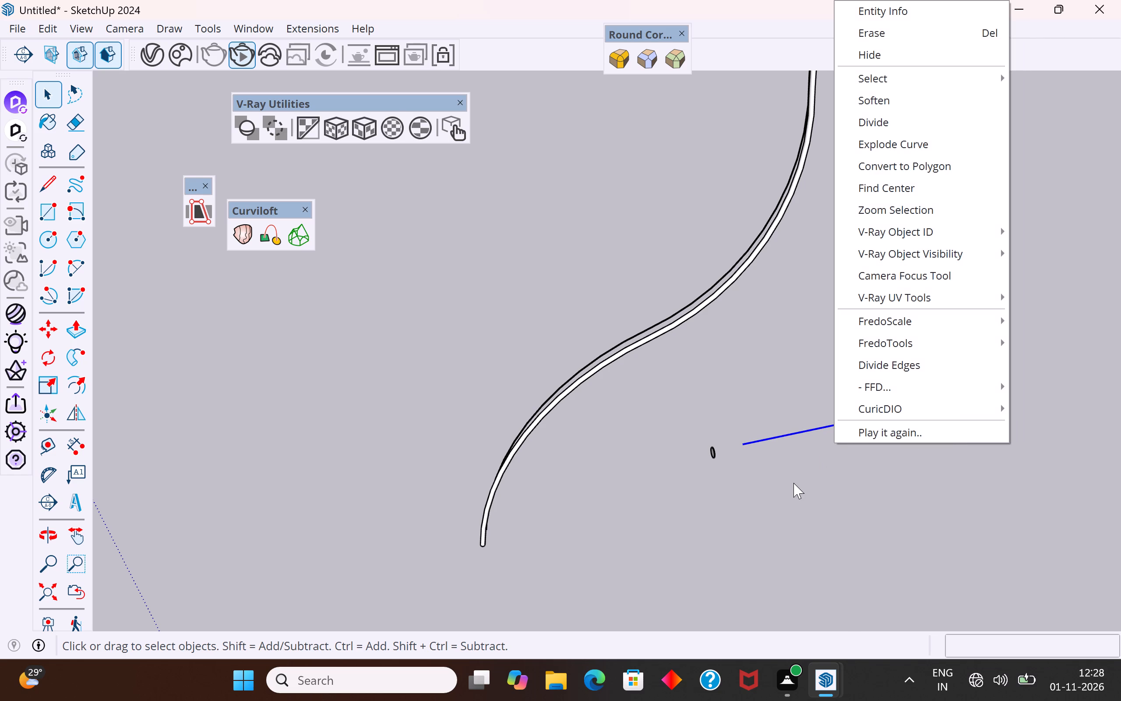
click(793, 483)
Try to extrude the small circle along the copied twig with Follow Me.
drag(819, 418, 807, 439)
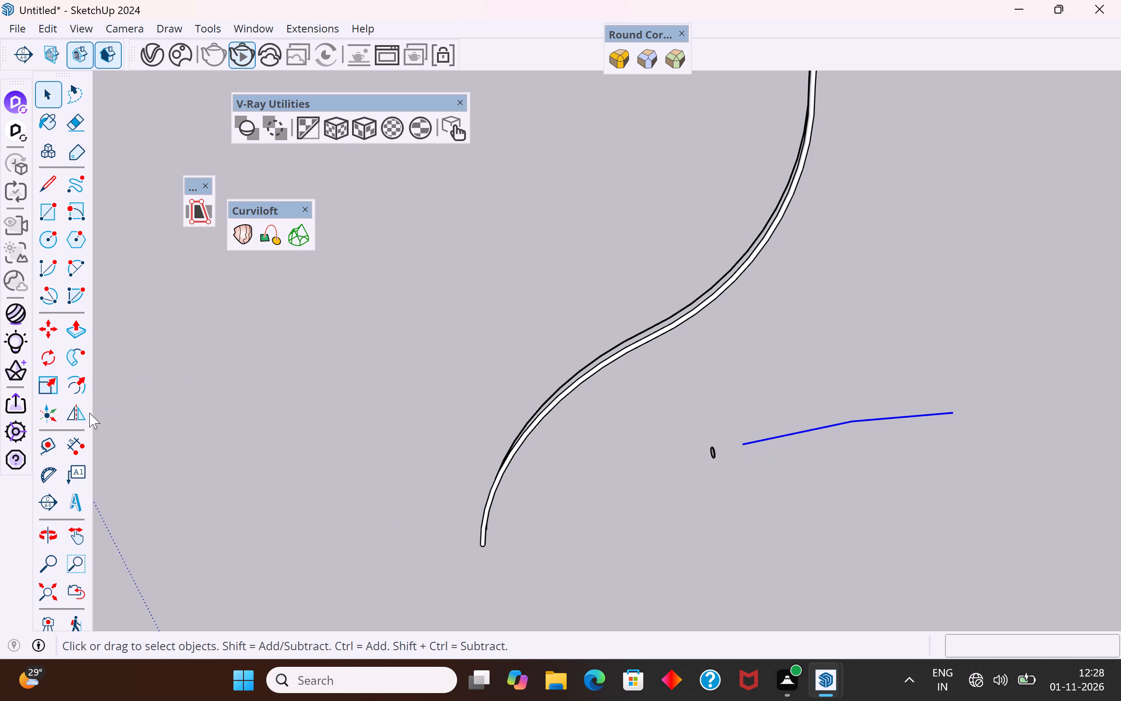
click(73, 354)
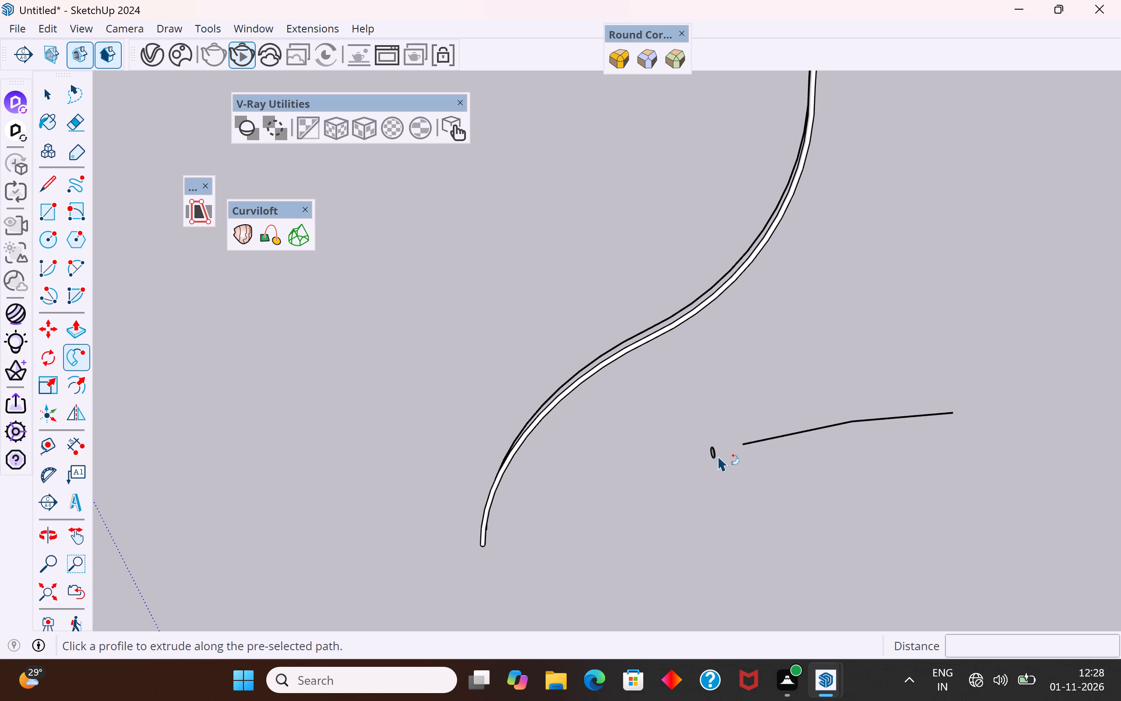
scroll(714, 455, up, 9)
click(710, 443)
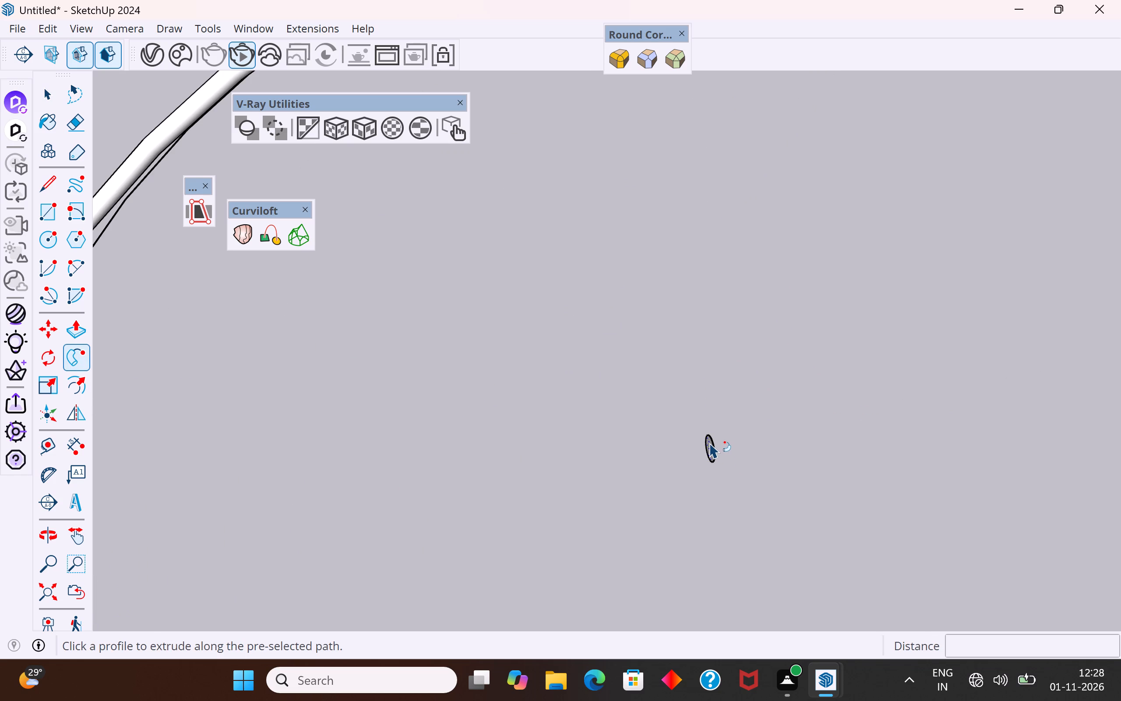
Examine the copied twig and its surroundings beside the thin round stem for the result of the extrusion.
scroll(702, 482, down, 6)
scroll(631, 555, down, 6)
scroll(665, 474, down, 6)
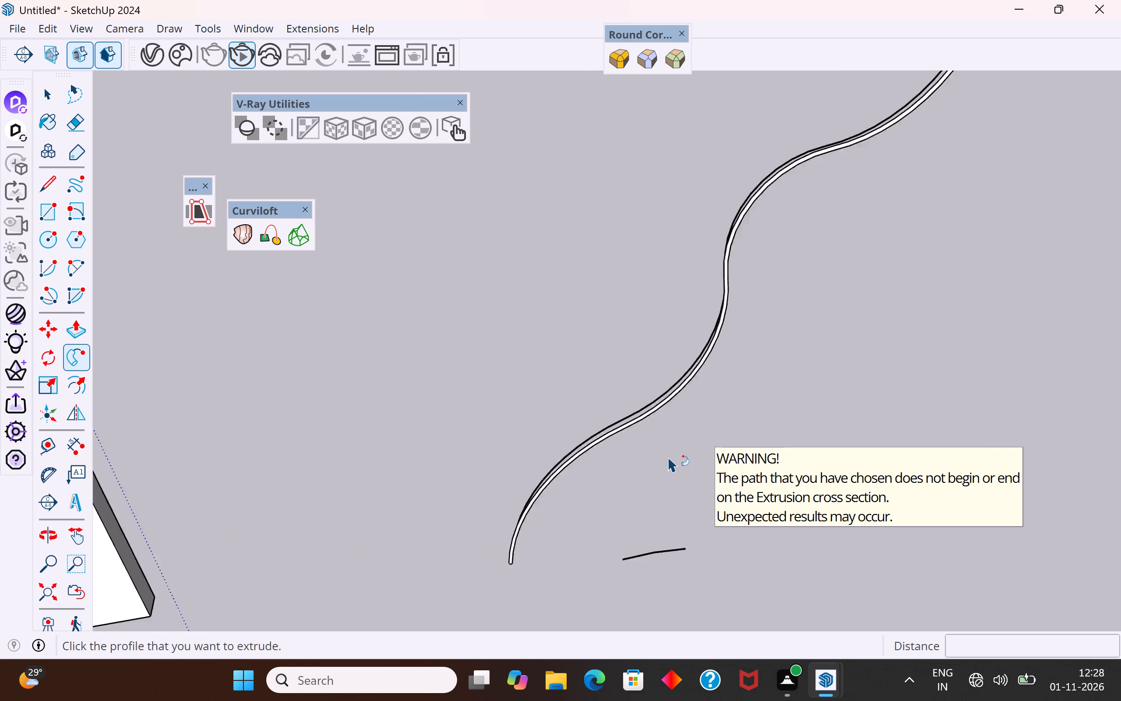
scroll(610, 489, down, 6)
scroll(630, 513, up, 13)
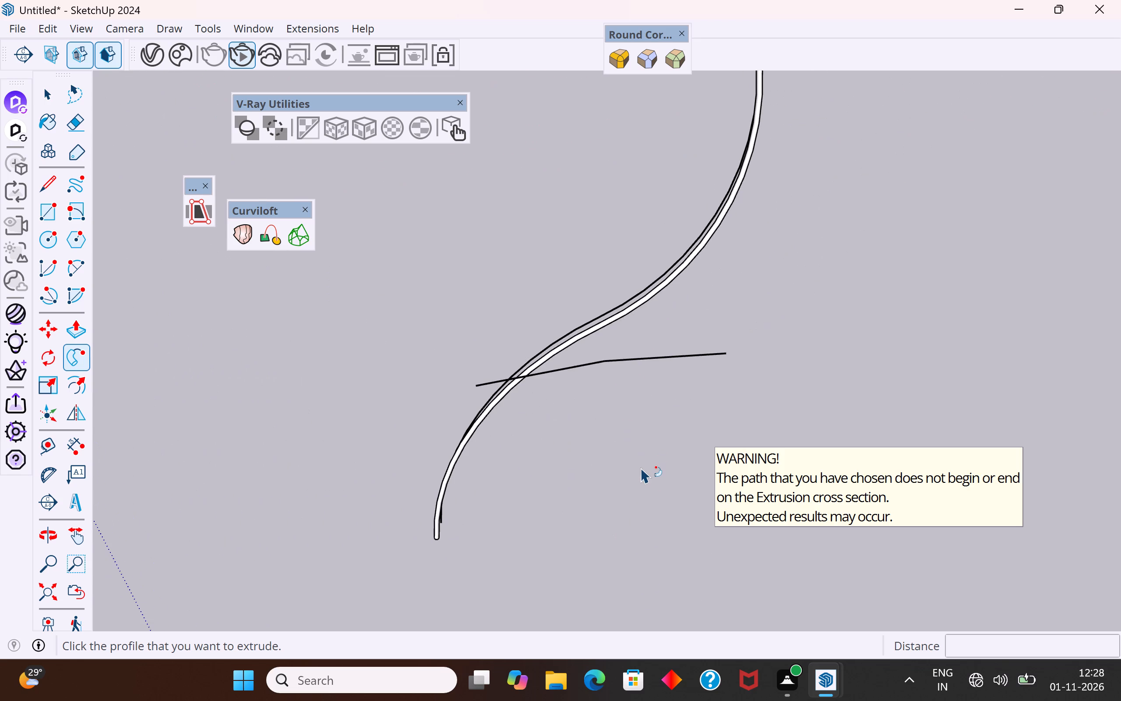
scroll(529, 477, down, 13)
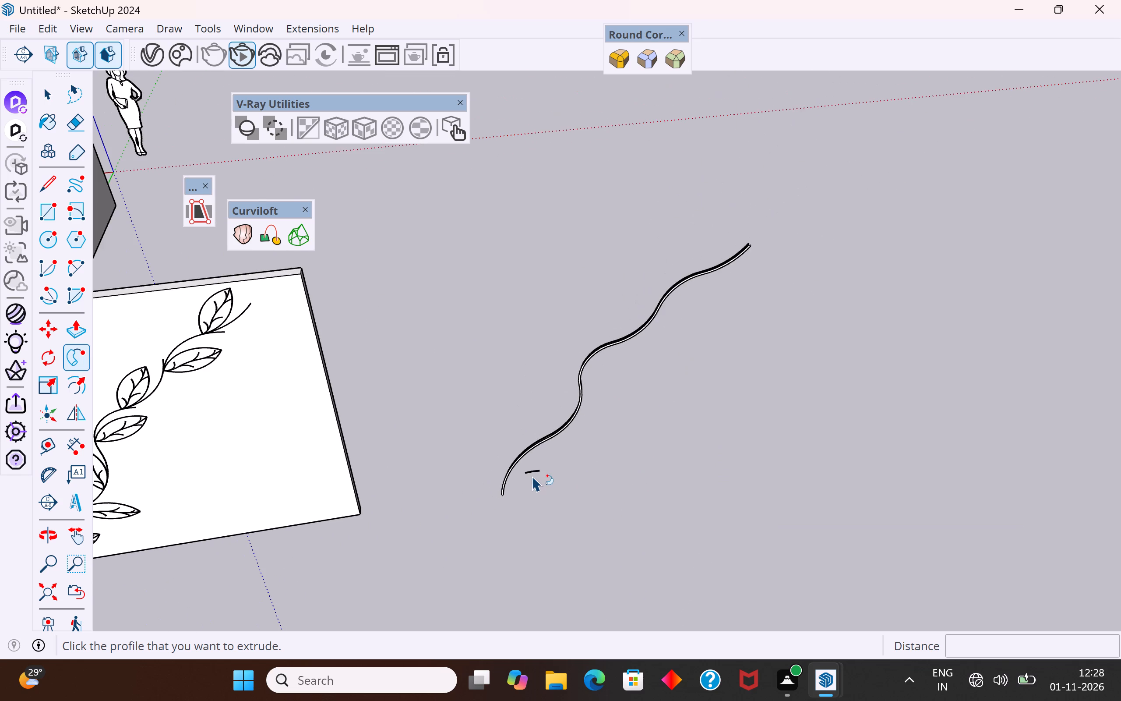
scroll(818, 406, down, 6)
scroll(682, 421, up, 13)
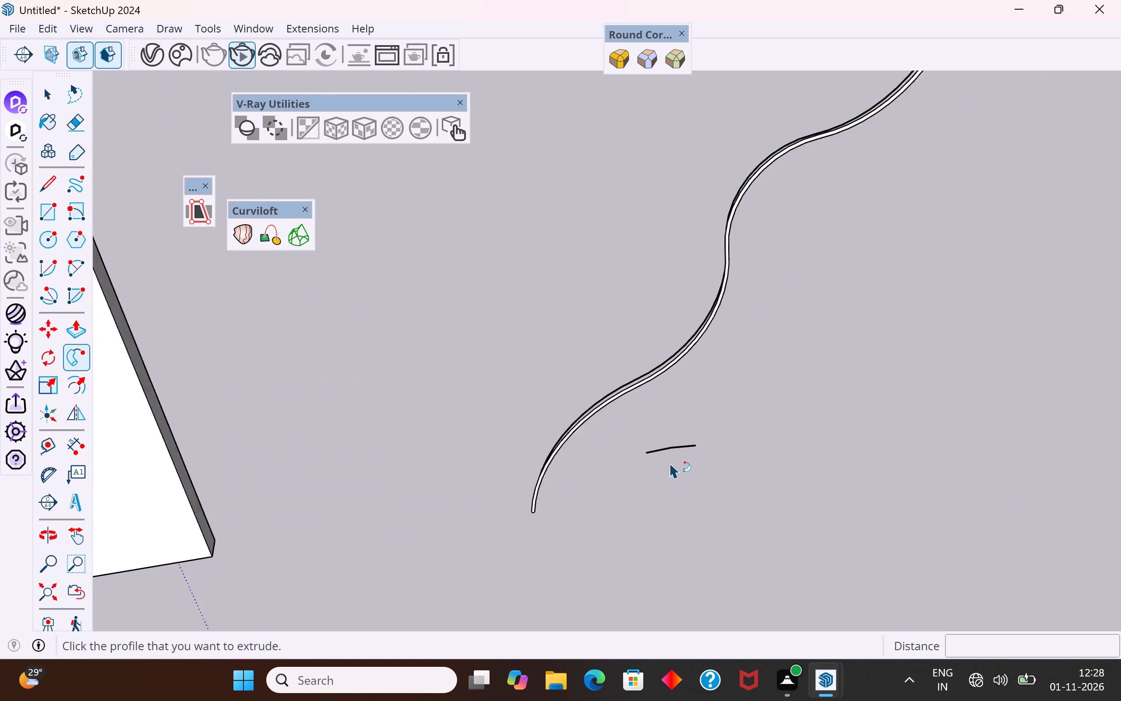
scroll(670, 463, up, 4)
click(690, 315)
double_click(726, 387)
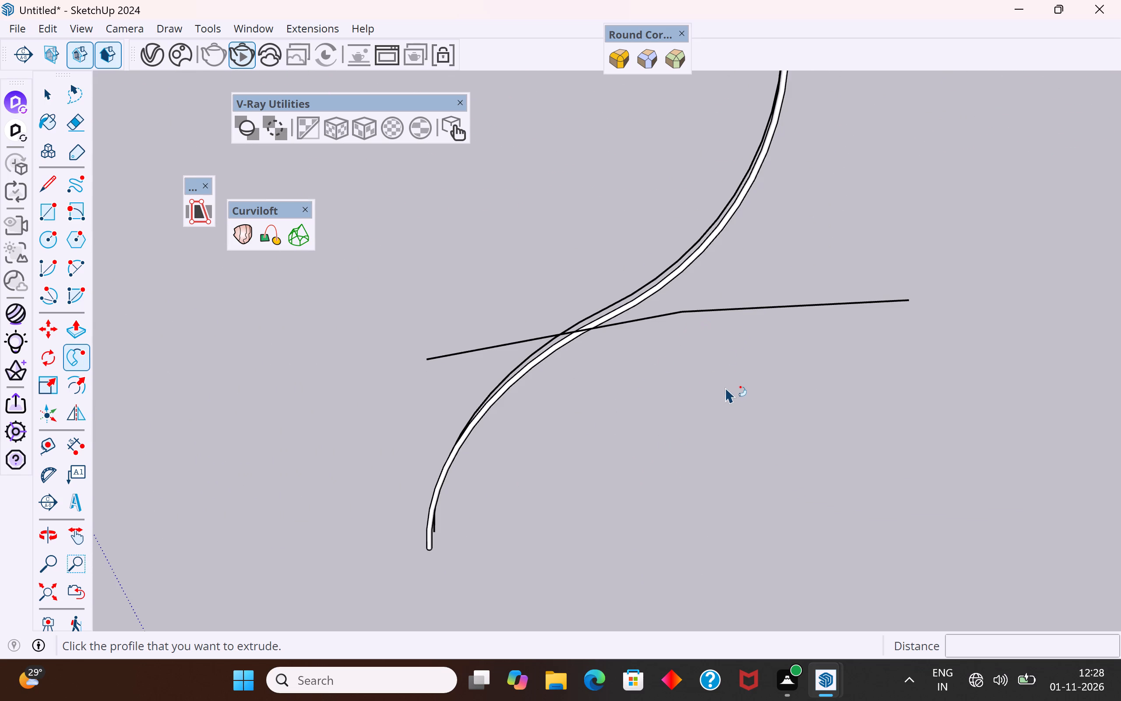
scroll(737, 451, down, 5)
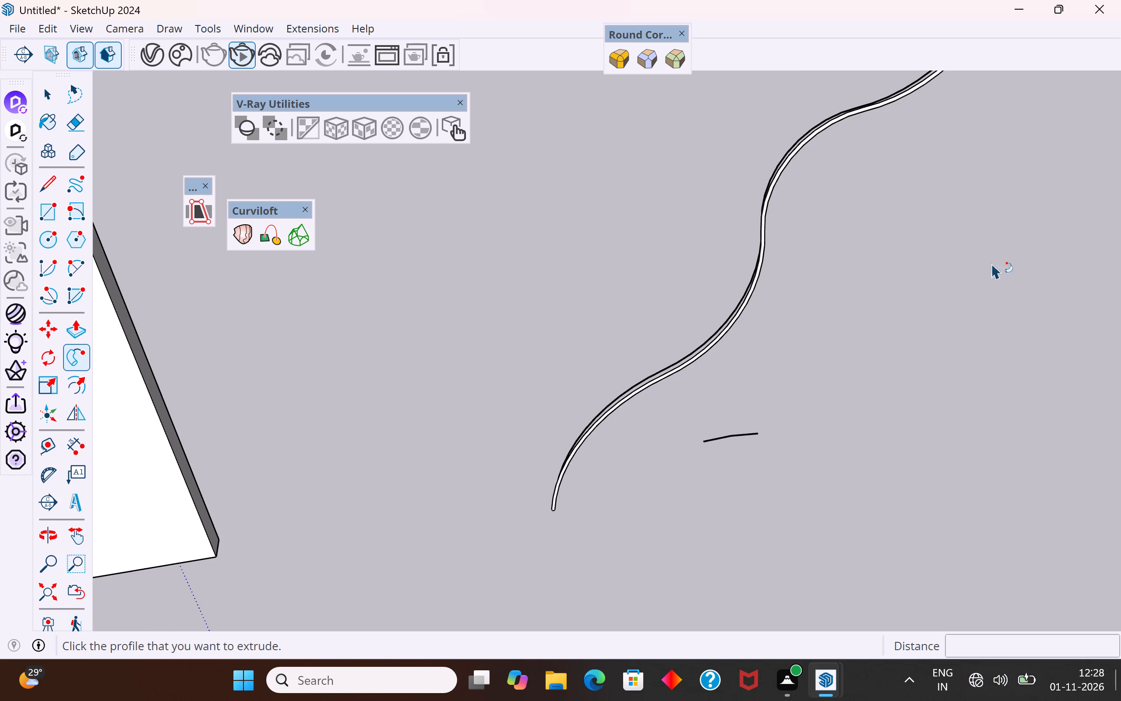
Draw a circle facing the red axis, with a radius of about 1 3/4", just off the copied twig's base end.
click(57, 95)
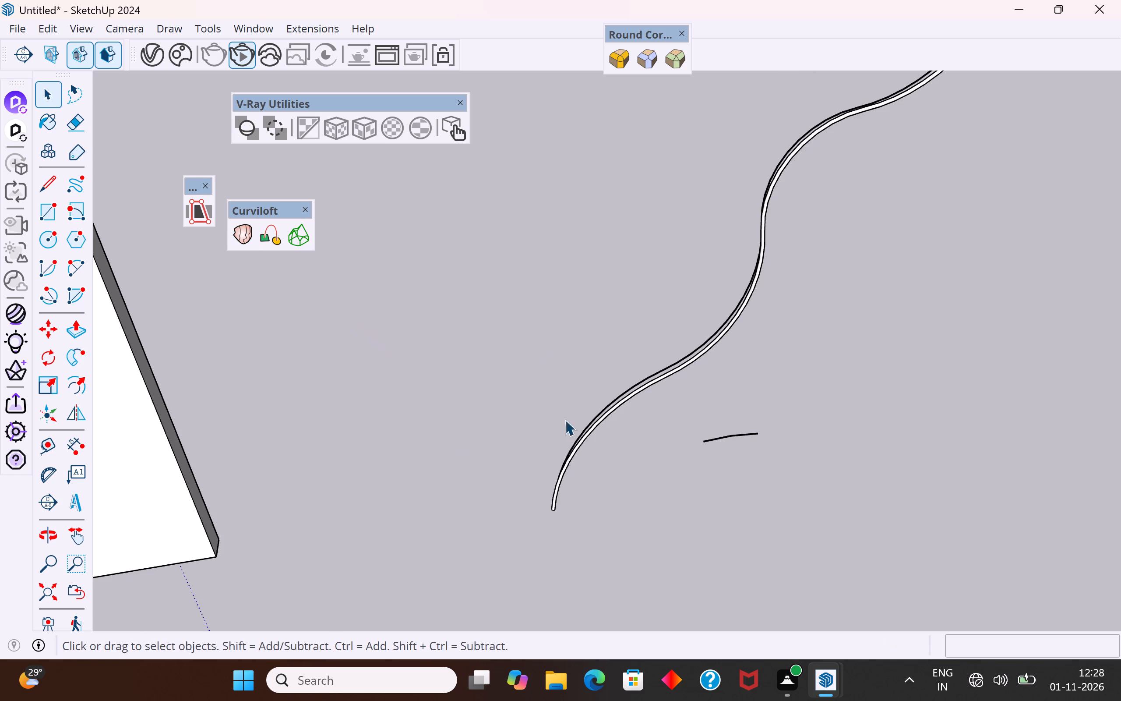
scroll(742, 428, up, 4)
middle_drag(491, 511, 509, 494)
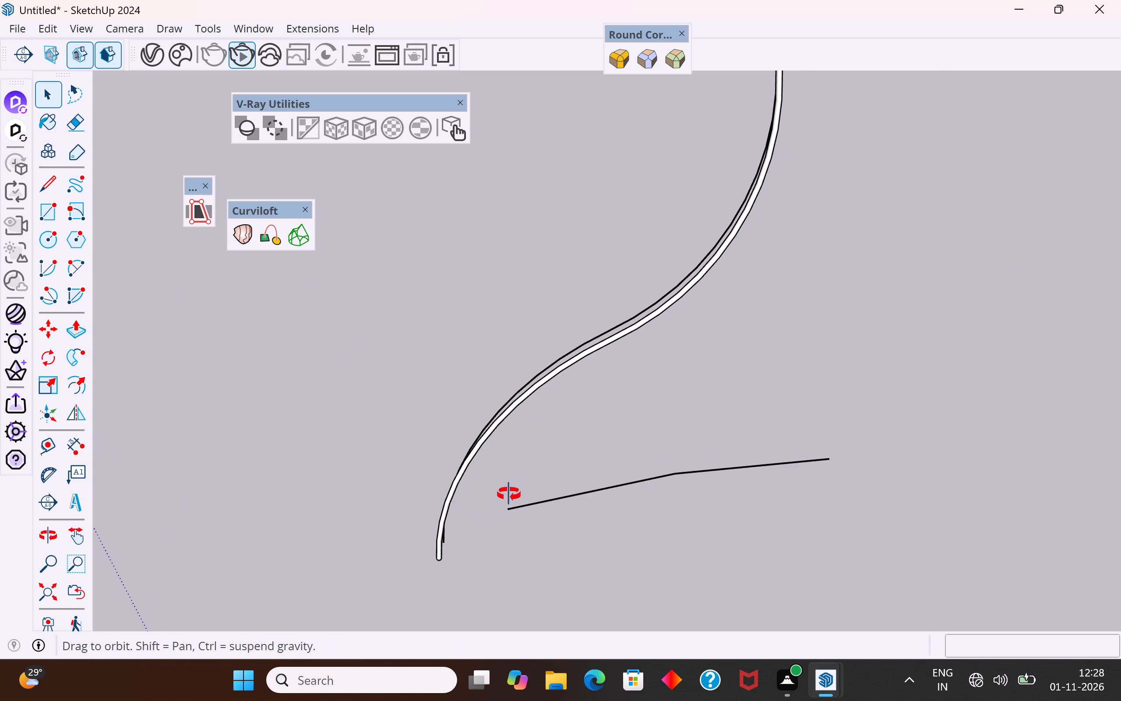
middle_drag(509, 494, 521, 497)
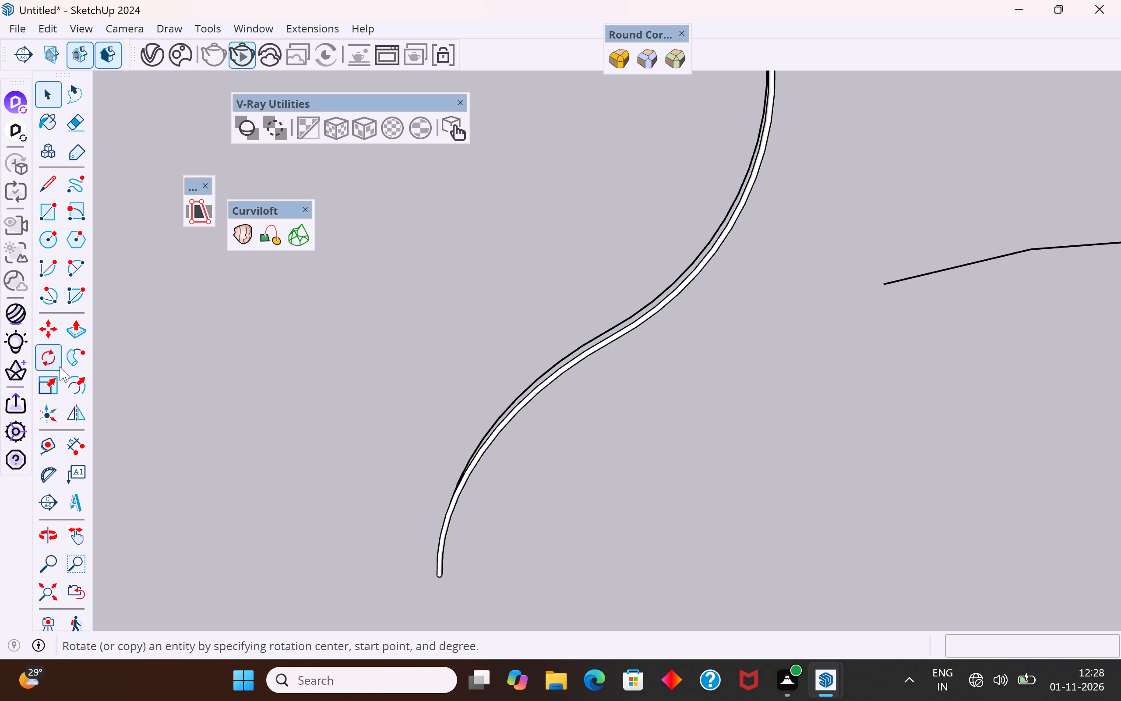
click(57, 245)
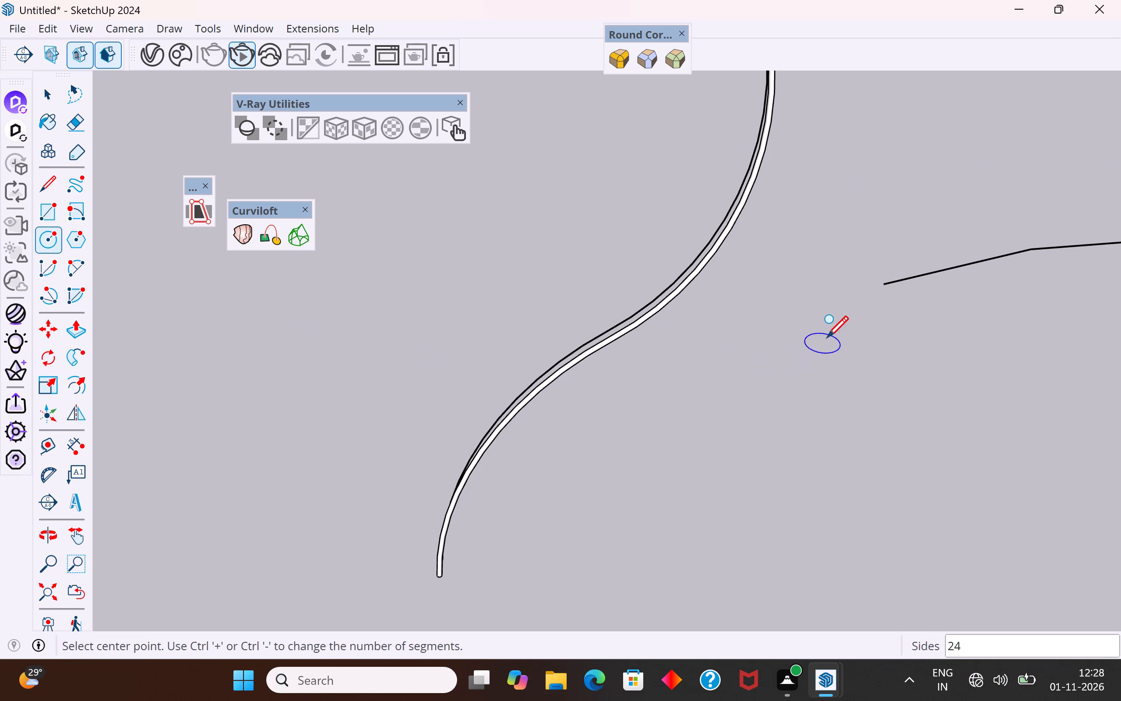
key(Right)
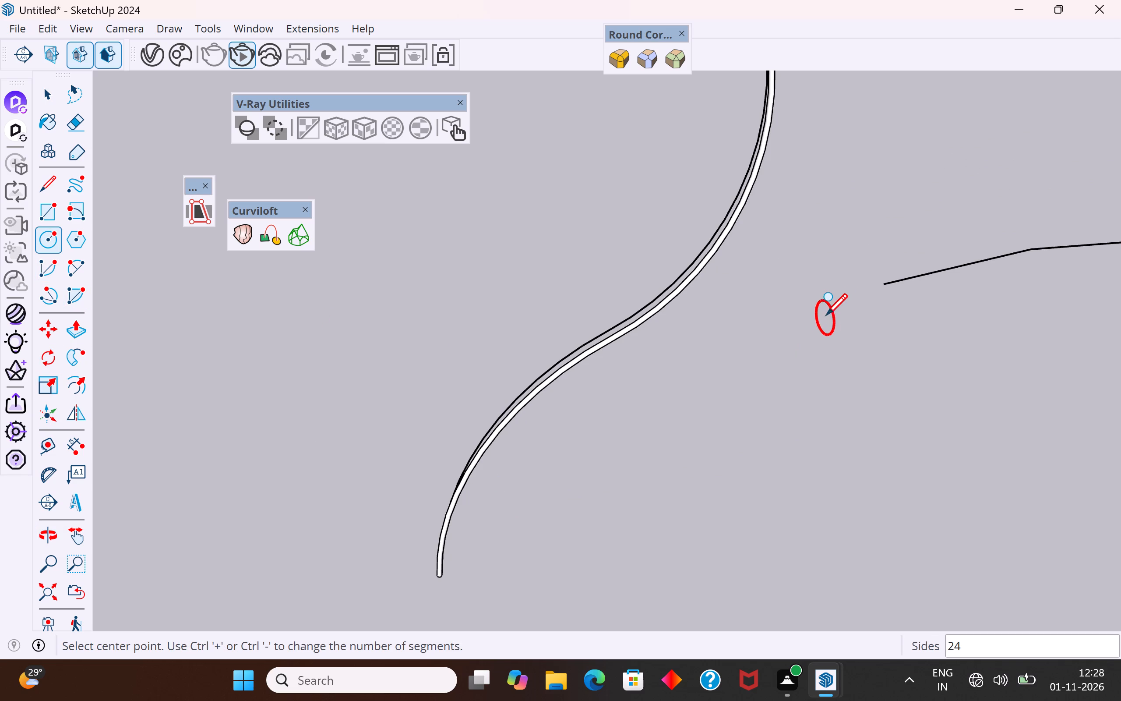
click(837, 297)
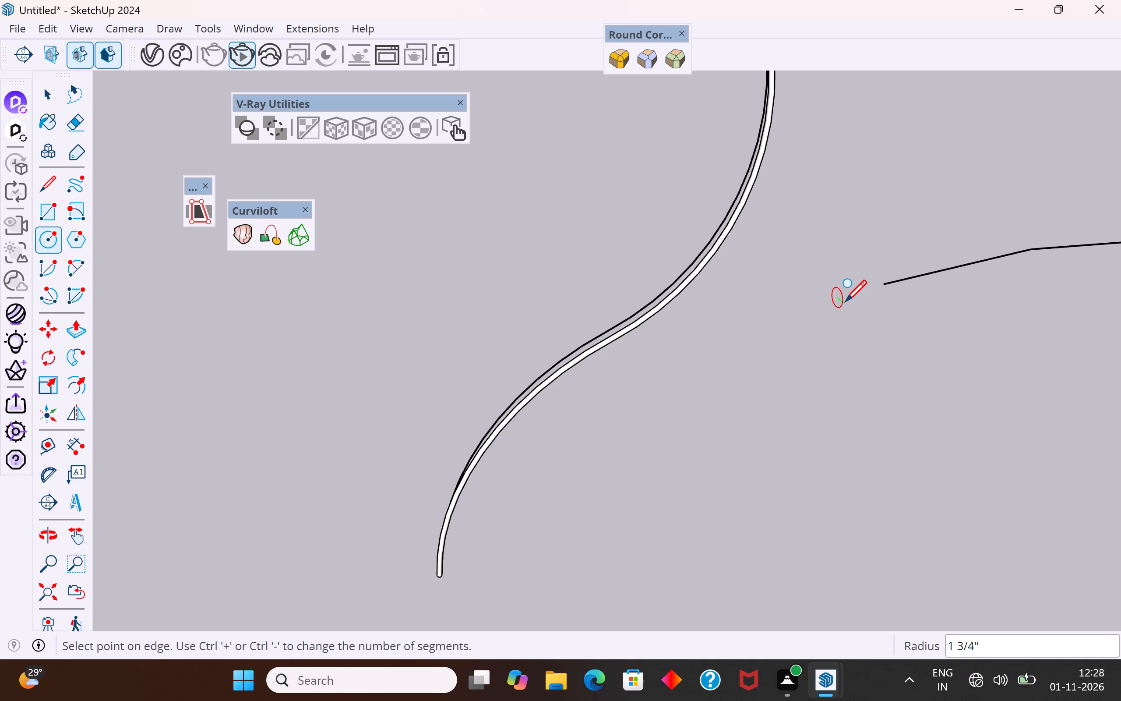
click(845, 300)
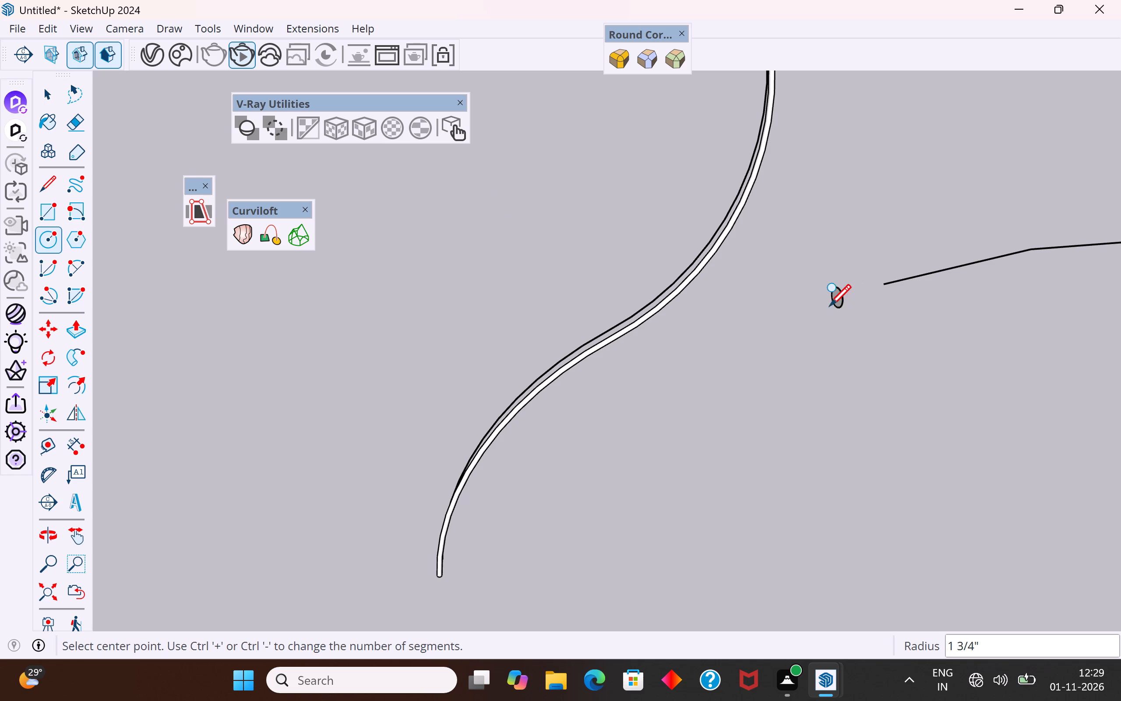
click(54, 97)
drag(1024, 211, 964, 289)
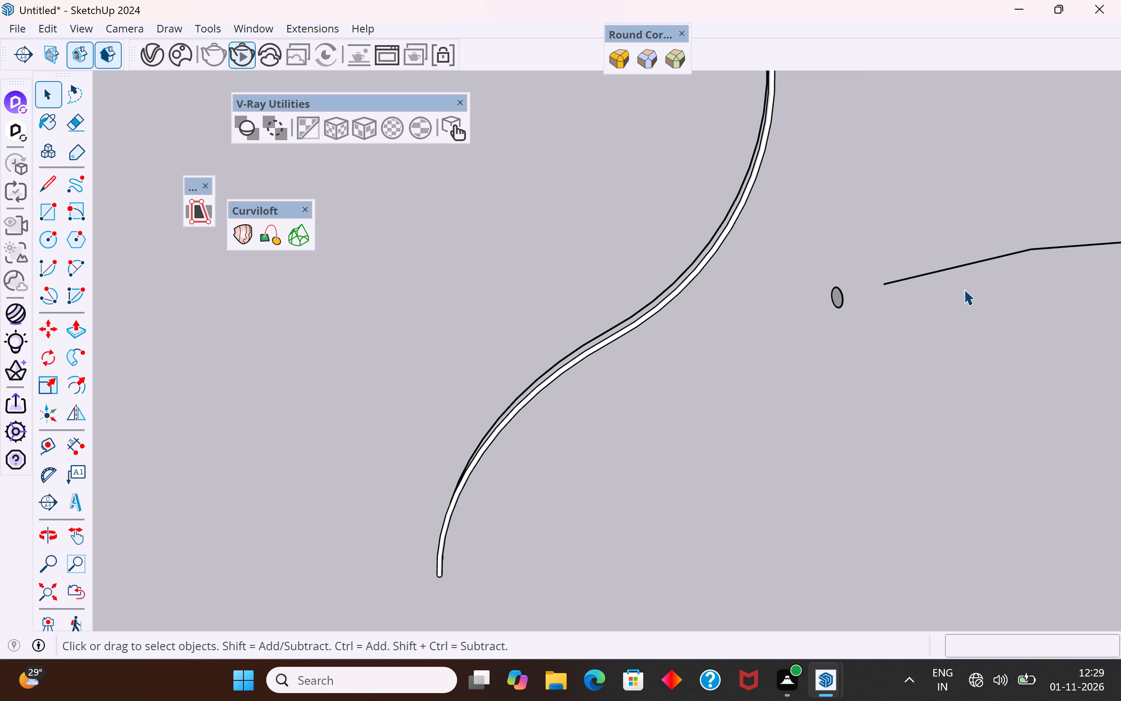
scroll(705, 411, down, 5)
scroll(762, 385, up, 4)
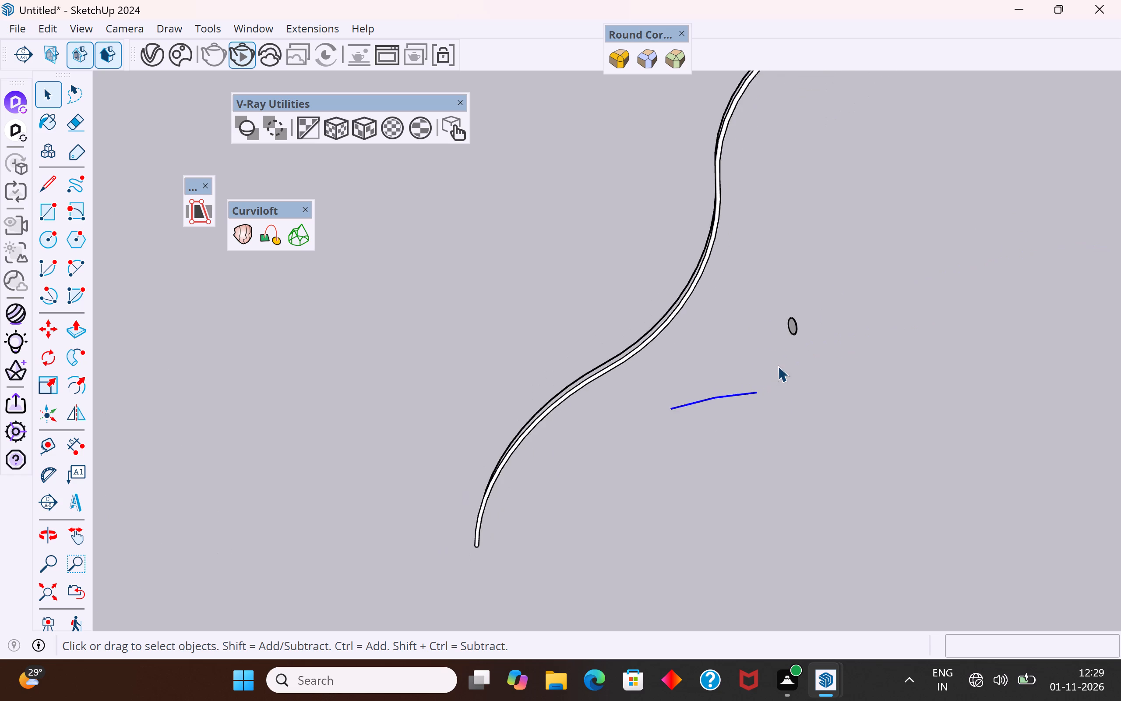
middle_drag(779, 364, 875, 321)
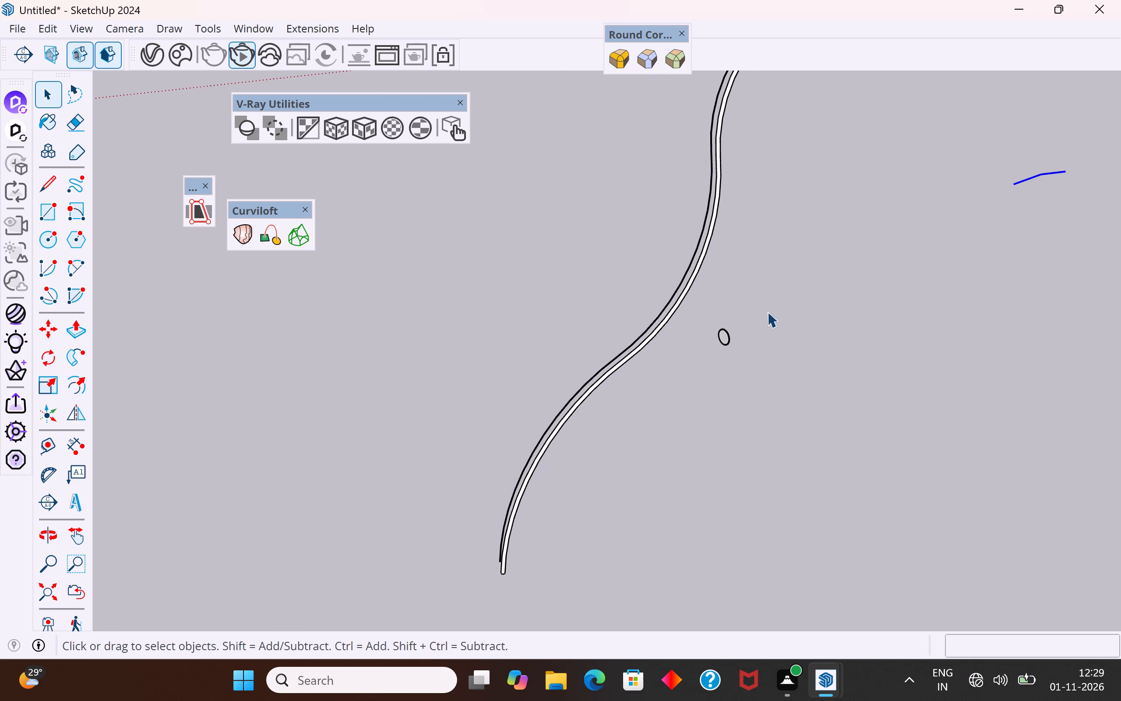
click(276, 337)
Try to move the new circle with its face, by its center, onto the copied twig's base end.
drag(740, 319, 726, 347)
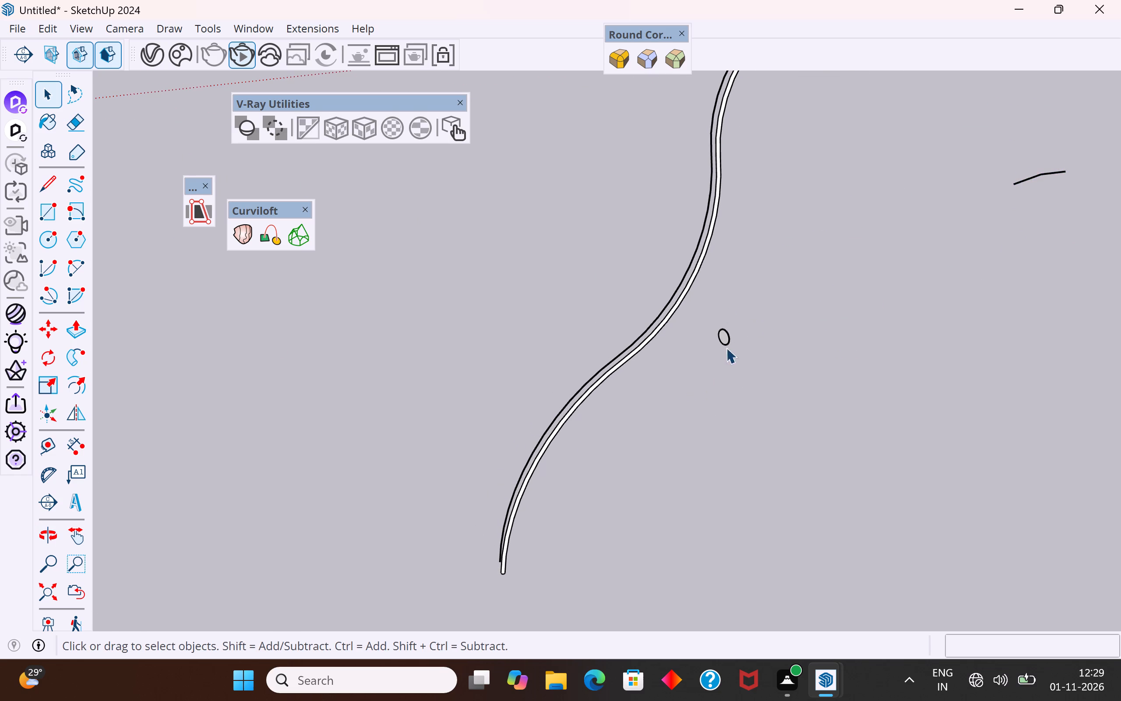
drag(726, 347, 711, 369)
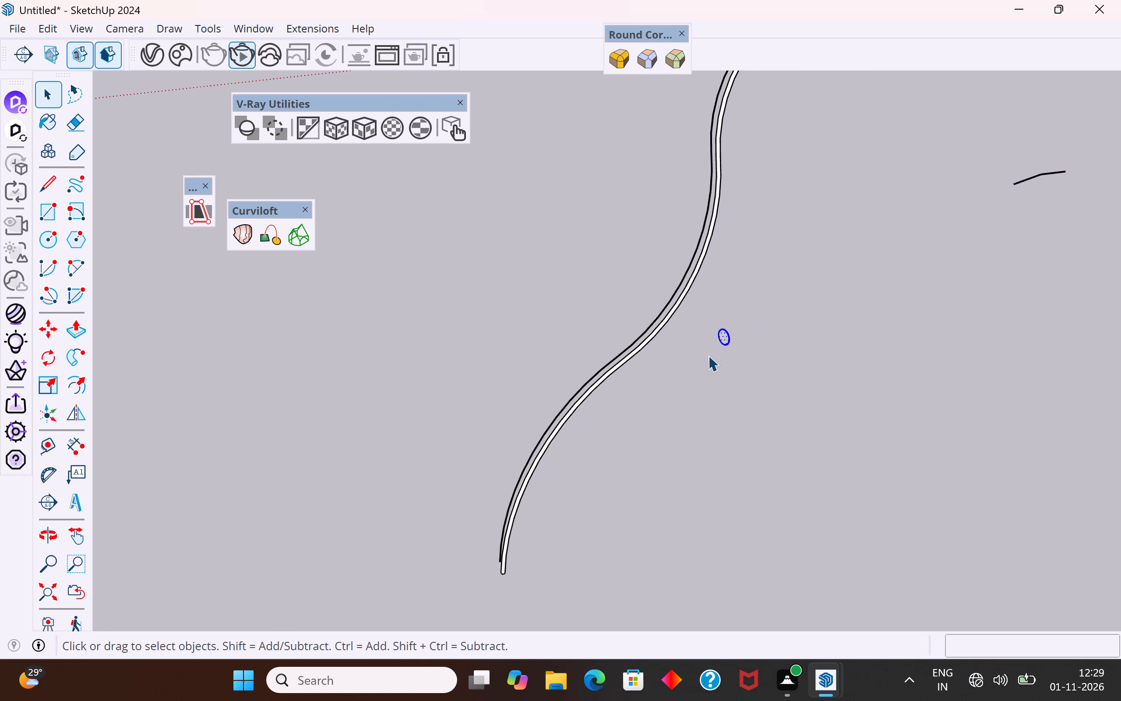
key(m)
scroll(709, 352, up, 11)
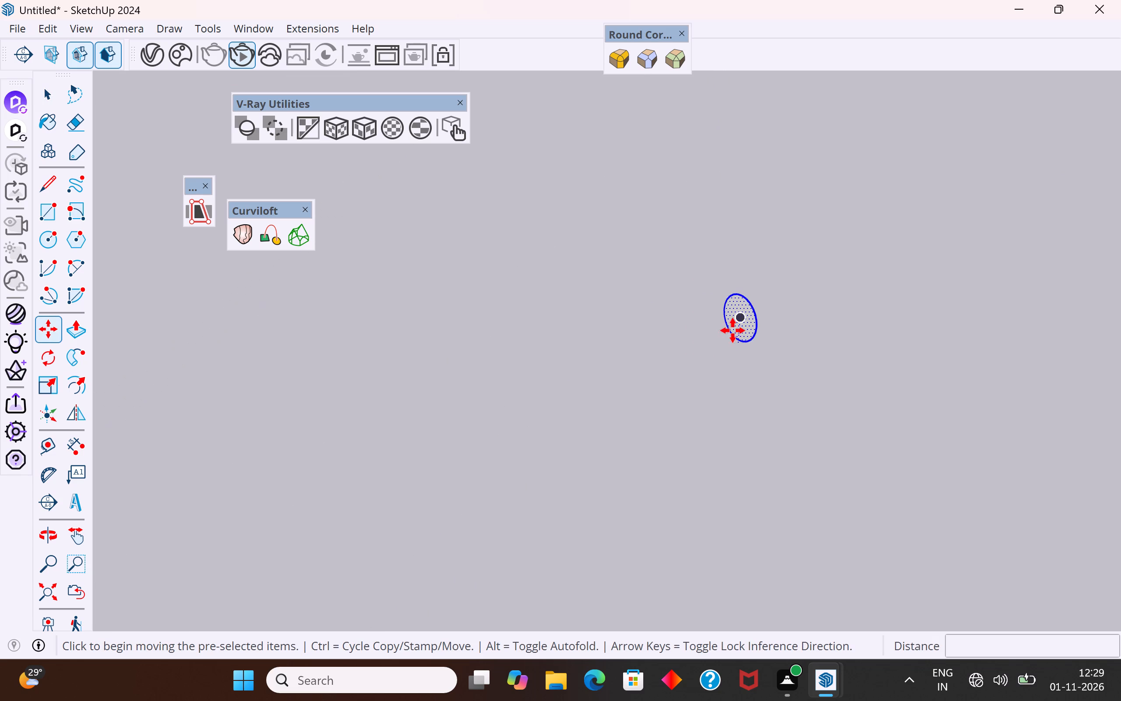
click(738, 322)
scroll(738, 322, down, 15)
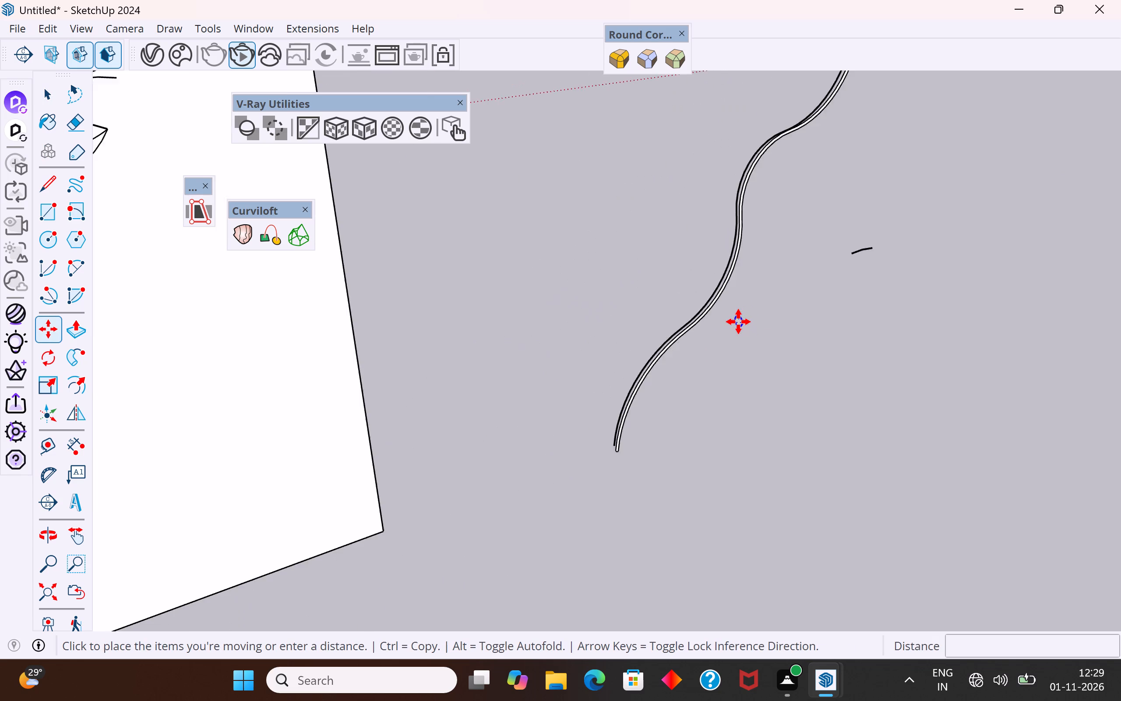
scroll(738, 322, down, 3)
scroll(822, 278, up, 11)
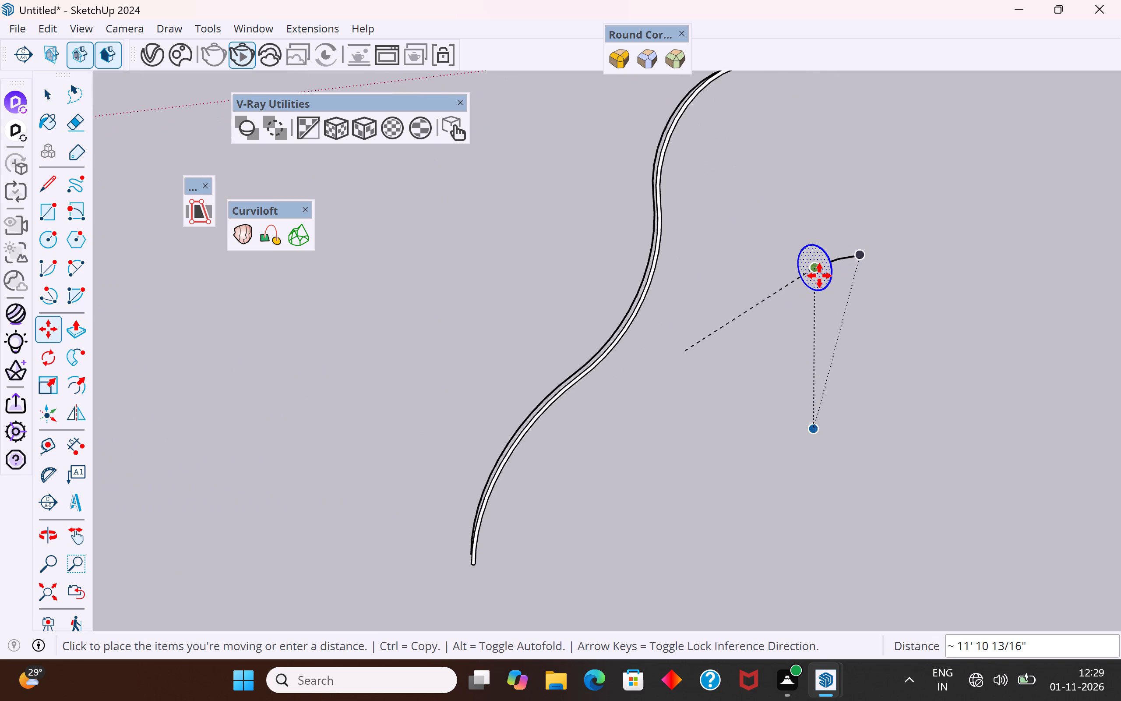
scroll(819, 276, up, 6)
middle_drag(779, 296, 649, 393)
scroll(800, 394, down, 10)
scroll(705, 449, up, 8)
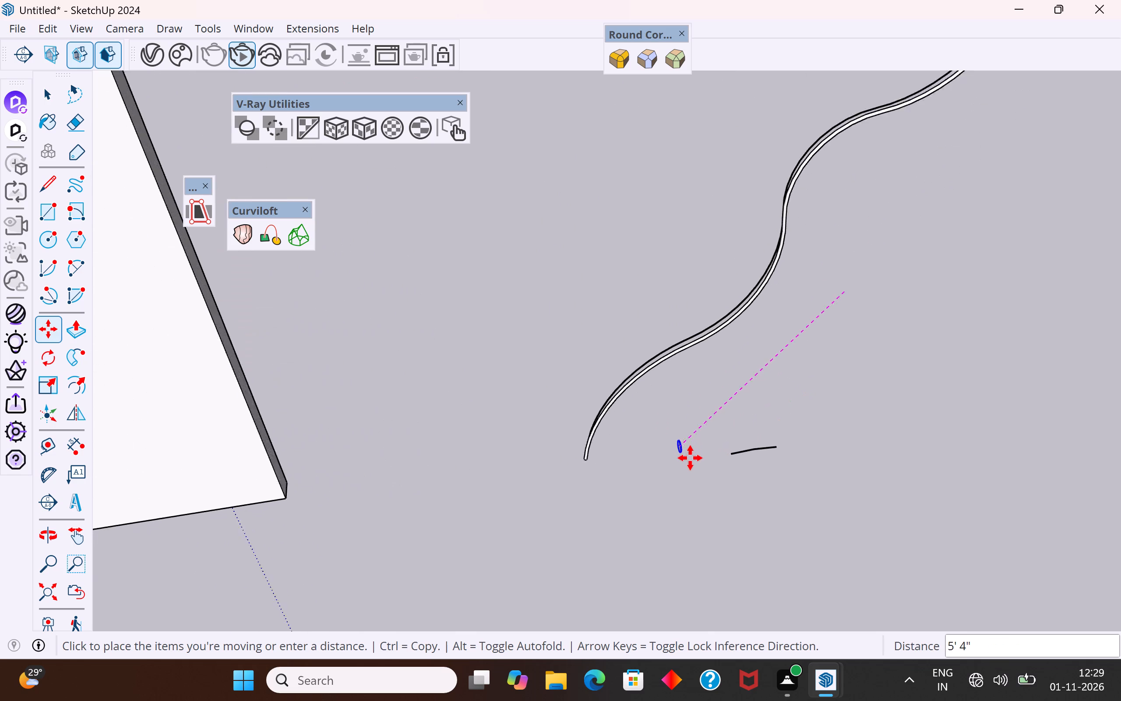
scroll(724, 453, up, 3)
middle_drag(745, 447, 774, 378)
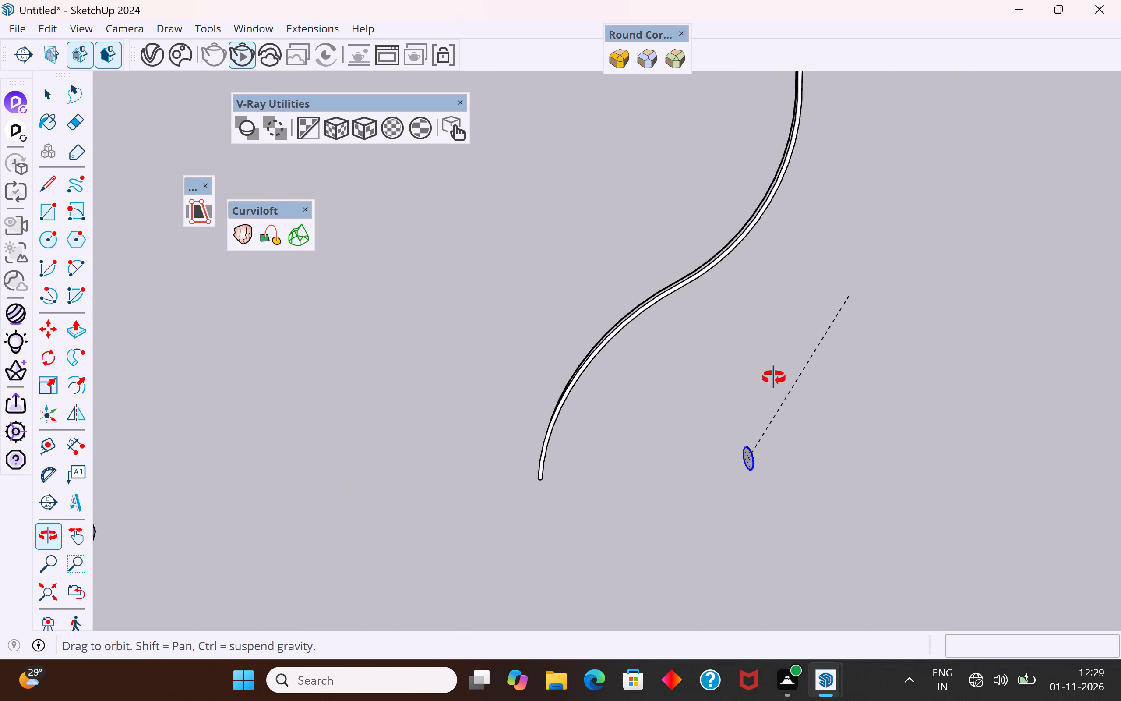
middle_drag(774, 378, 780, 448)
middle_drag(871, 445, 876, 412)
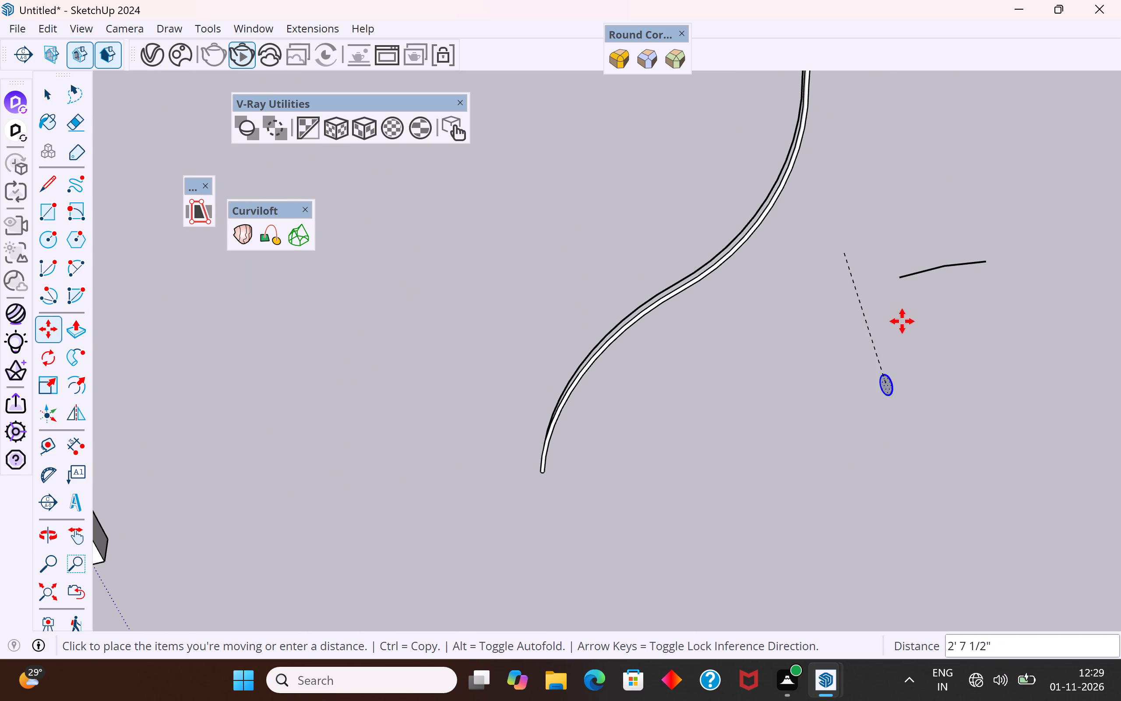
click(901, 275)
Move the circle by its center about 11' 6 3/4" onto the copied twig's base endpoint, and clear the selection.
middle_drag(949, 325, 937, 338)
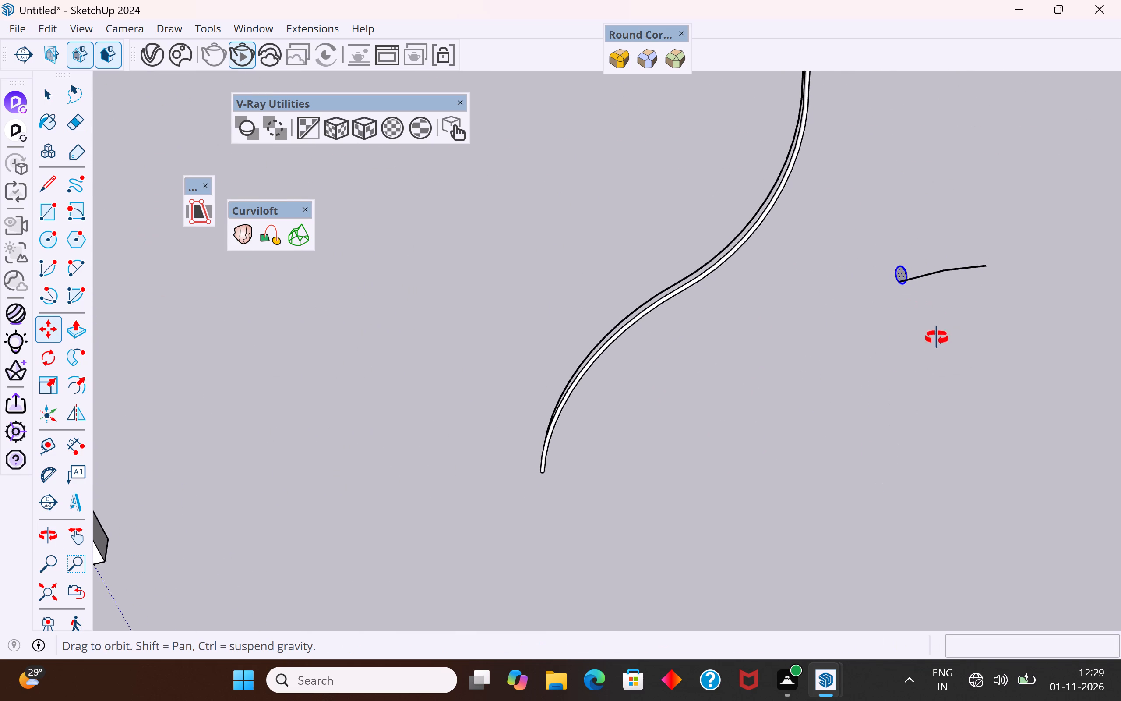
middle_drag(937, 338, 933, 351)
key(m)
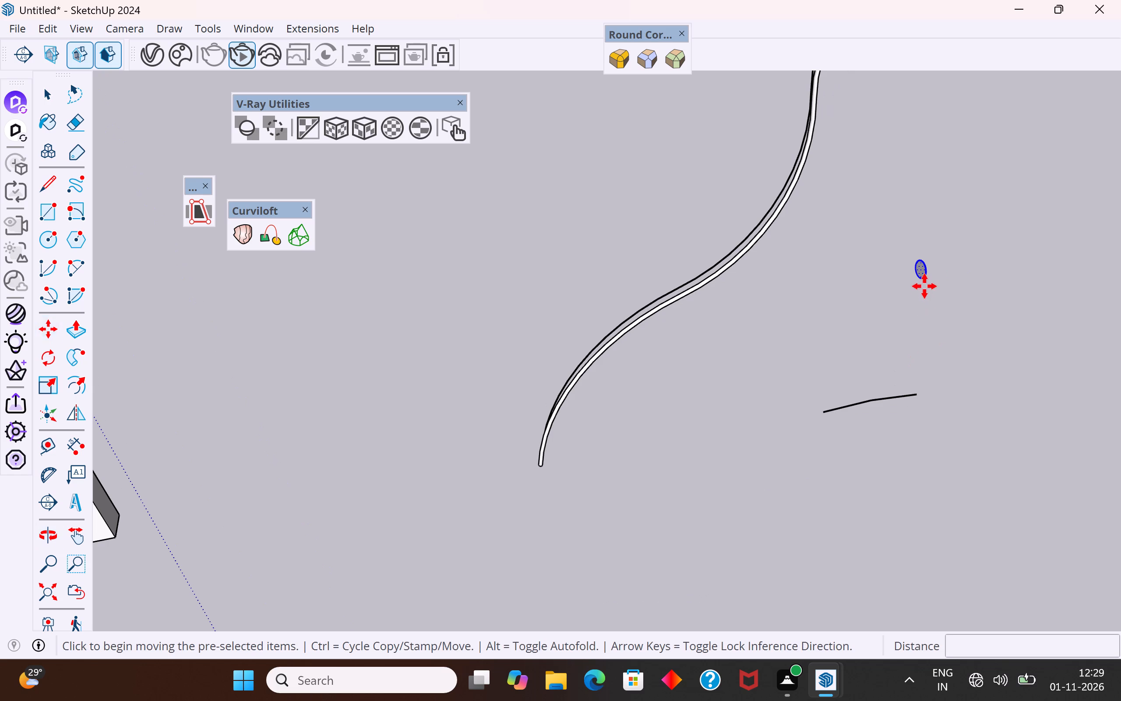
scroll(923, 265, up, 4)
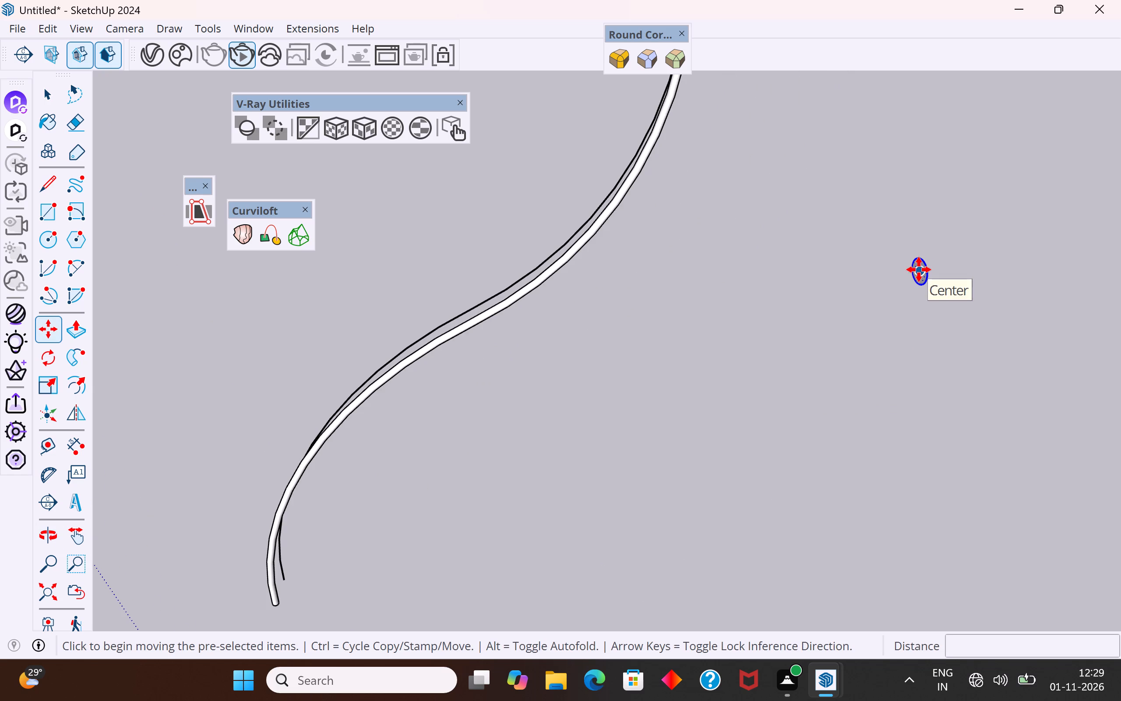
click(919, 269)
scroll(867, 372, down, 8)
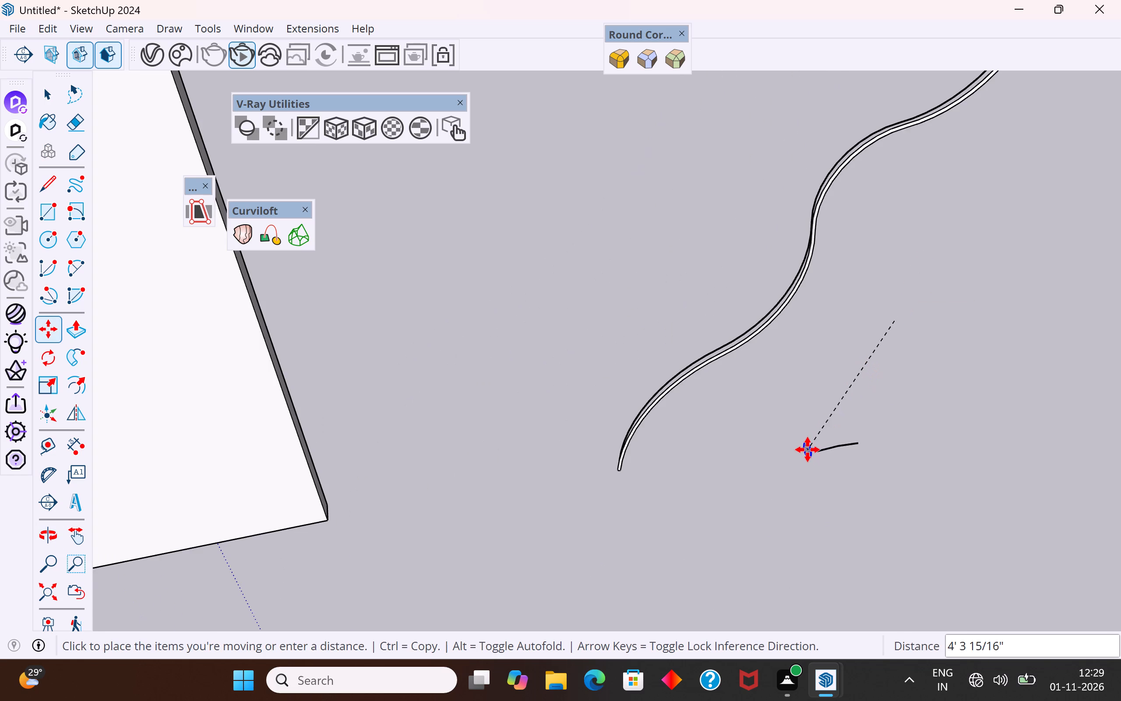
scroll(807, 456, up, 4)
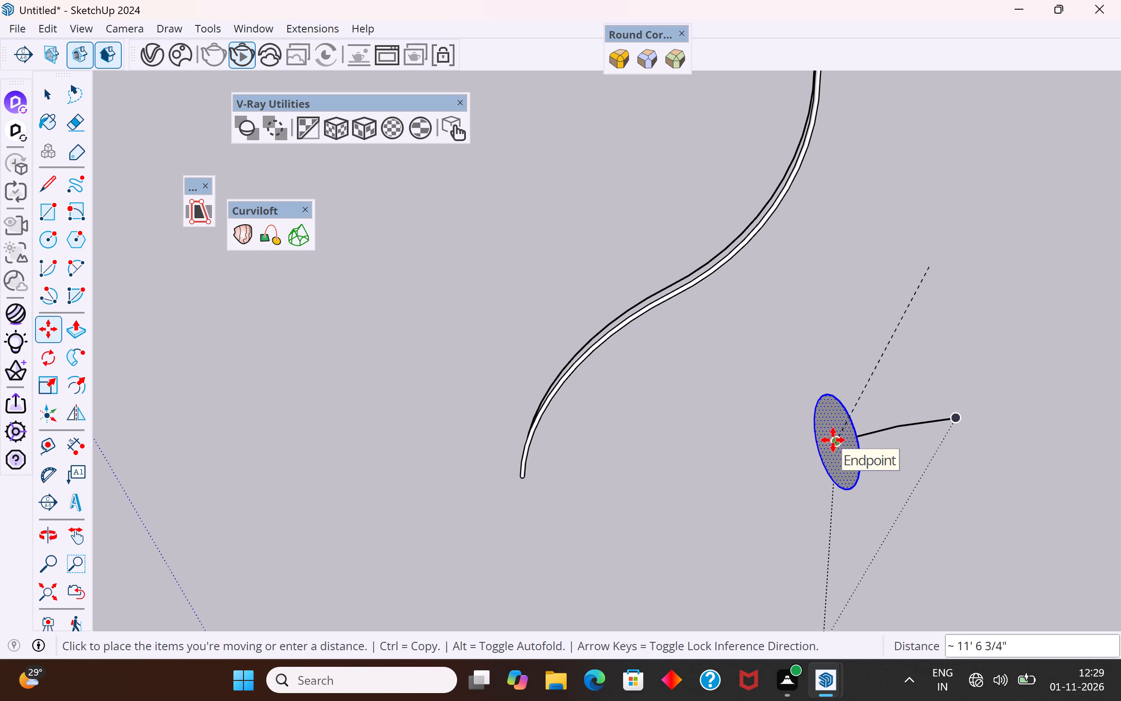
click(833, 440)
middle_drag(867, 470, 766, 487)
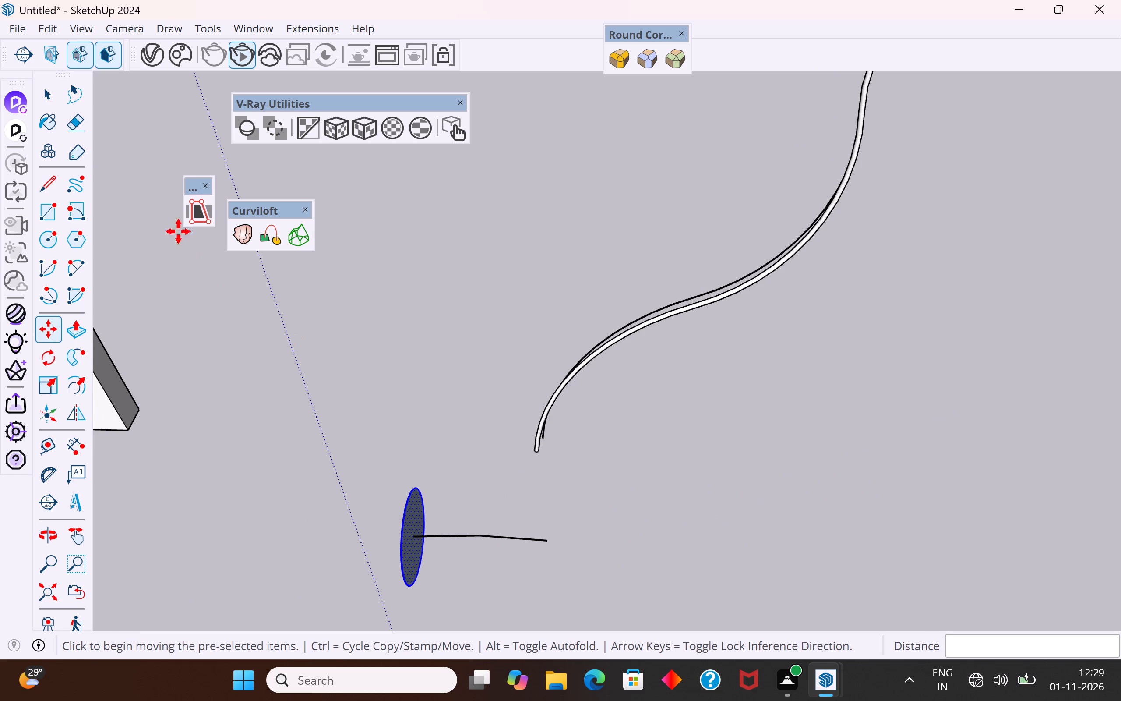
click(54, 96)
click(299, 467)
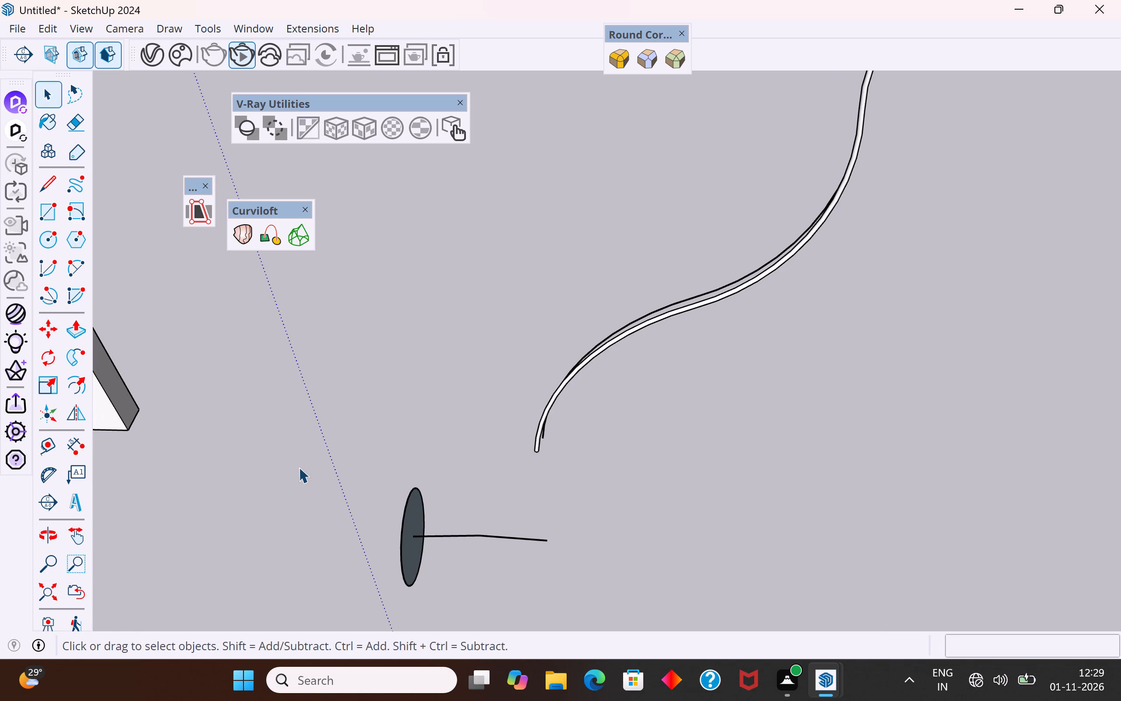
click(579, 452)
Move the circle with its face 1" away from the copied twig's base end.
scroll(553, 492, down, 2)
middle_drag(487, 542, 441, 519)
scroll(625, 450, down, 3)
scroll(498, 469, up, 4)
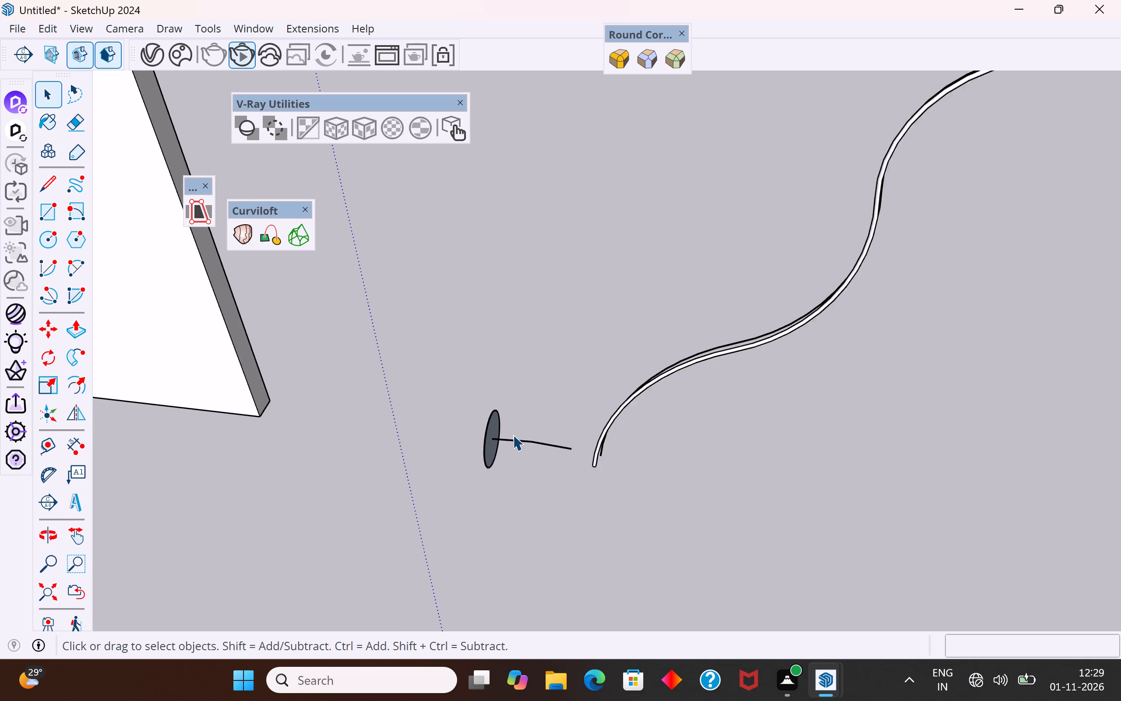
scroll(513, 435, up, 4)
drag(509, 454, 409, 528)
key(m)
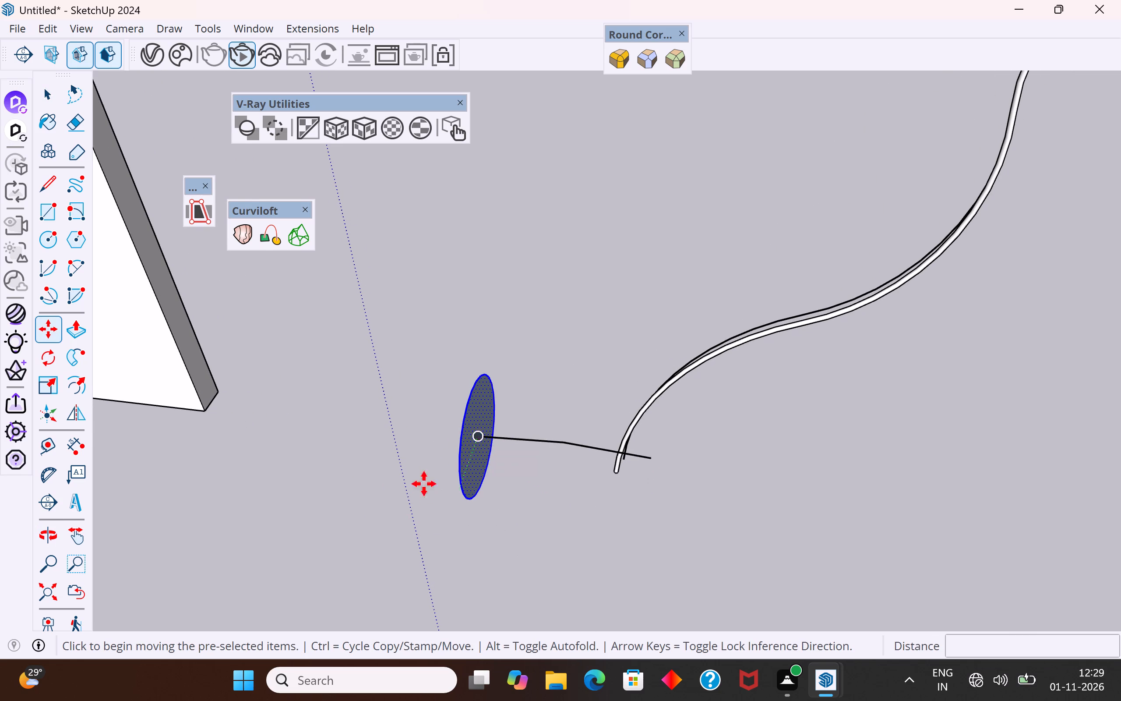
scroll(463, 442, up, 4)
scroll(456, 438, down, 2)
click(510, 442)
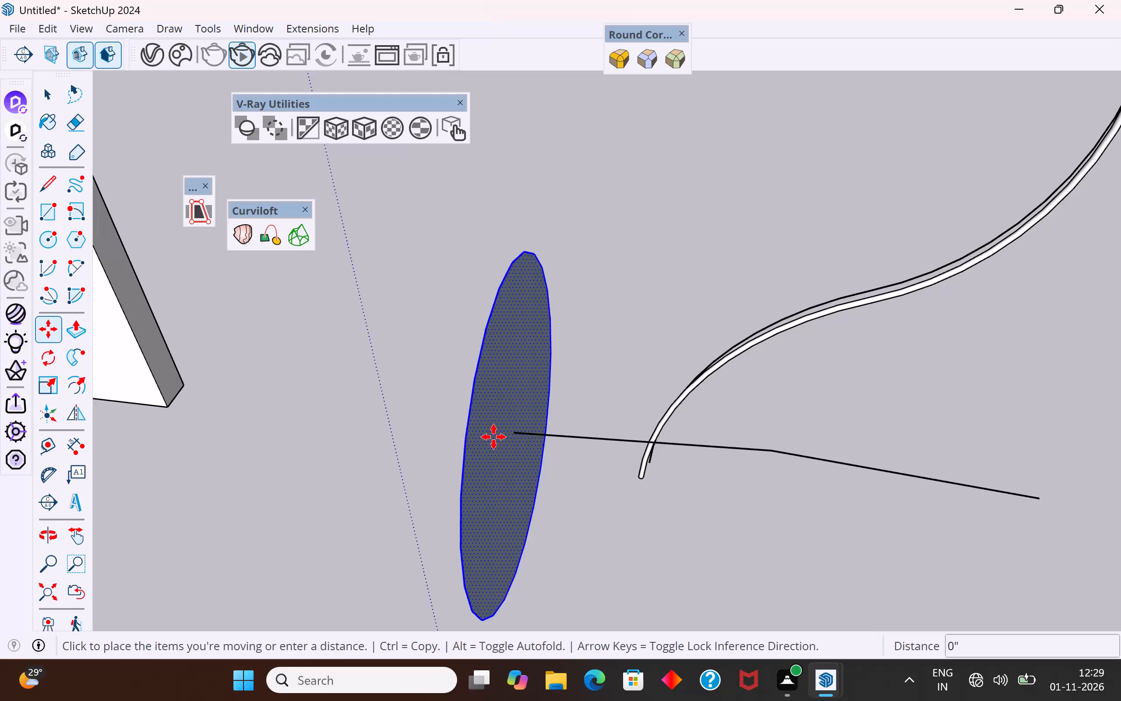
click(415, 426)
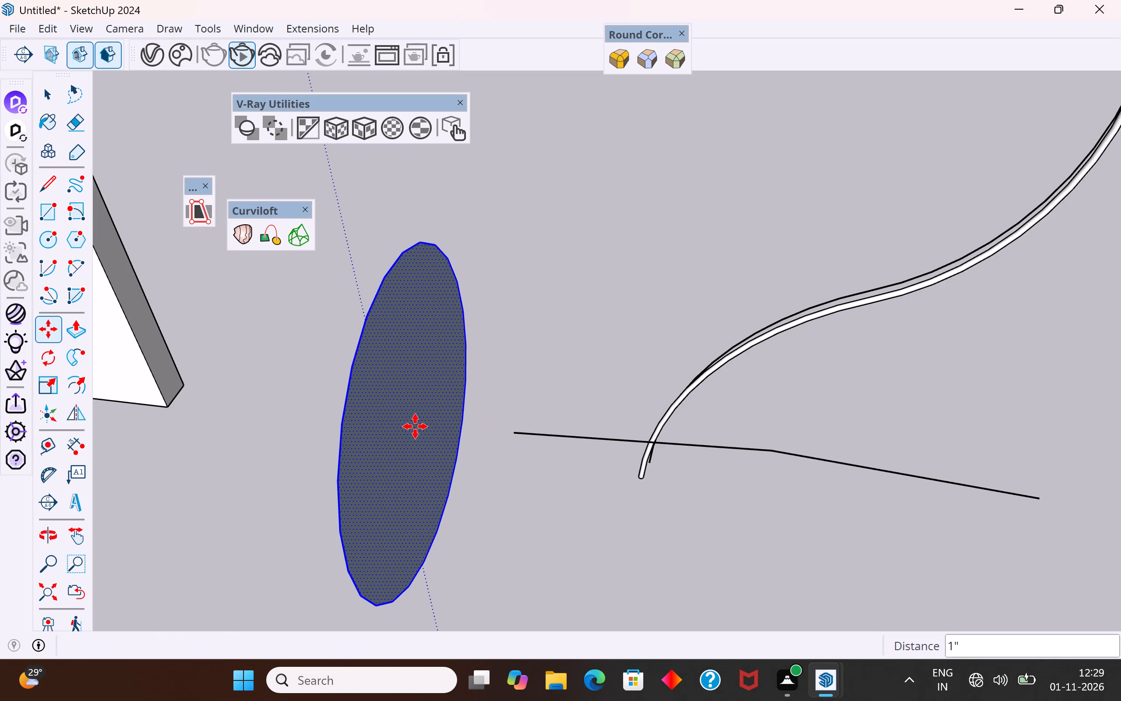
Offset the circle's edge inward to make a much smaller concentric circle within its face.
click(53, 99)
click(412, 458)
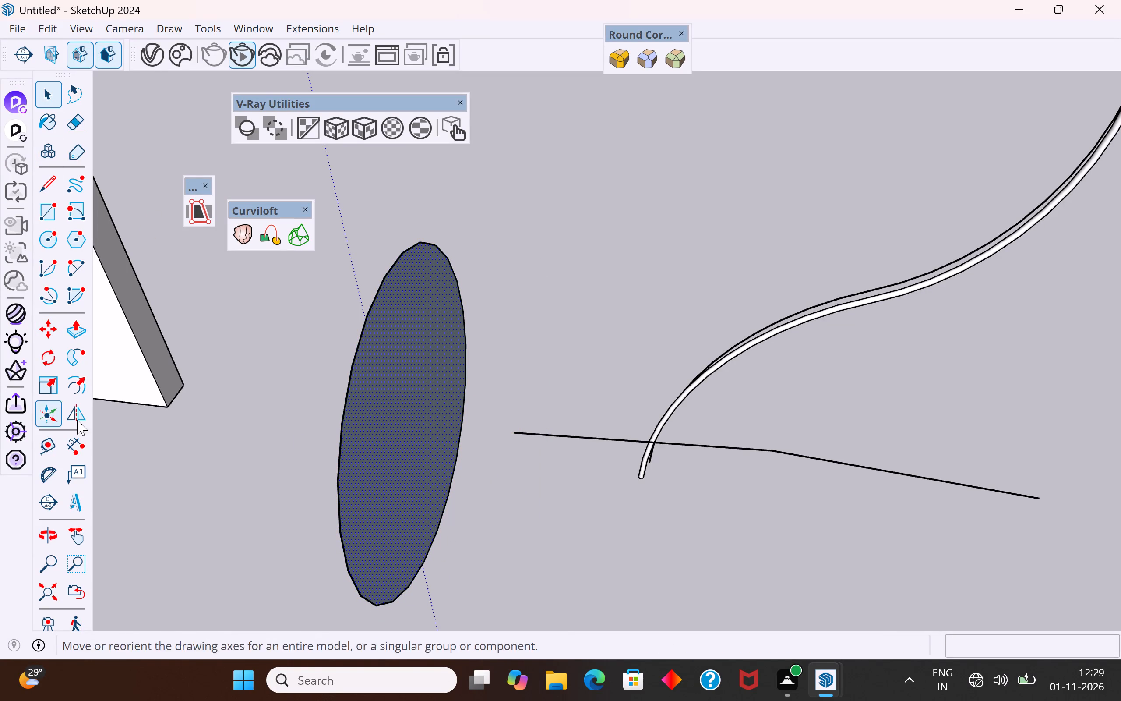
click(405, 408)
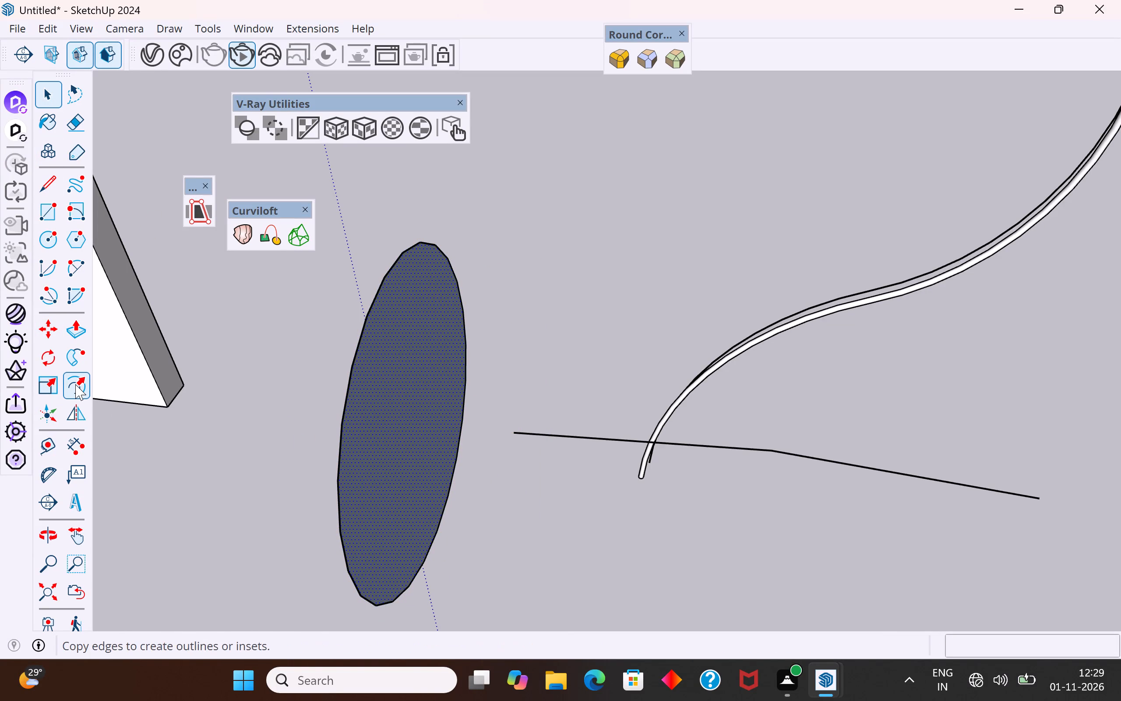
click(75, 384)
click(394, 296)
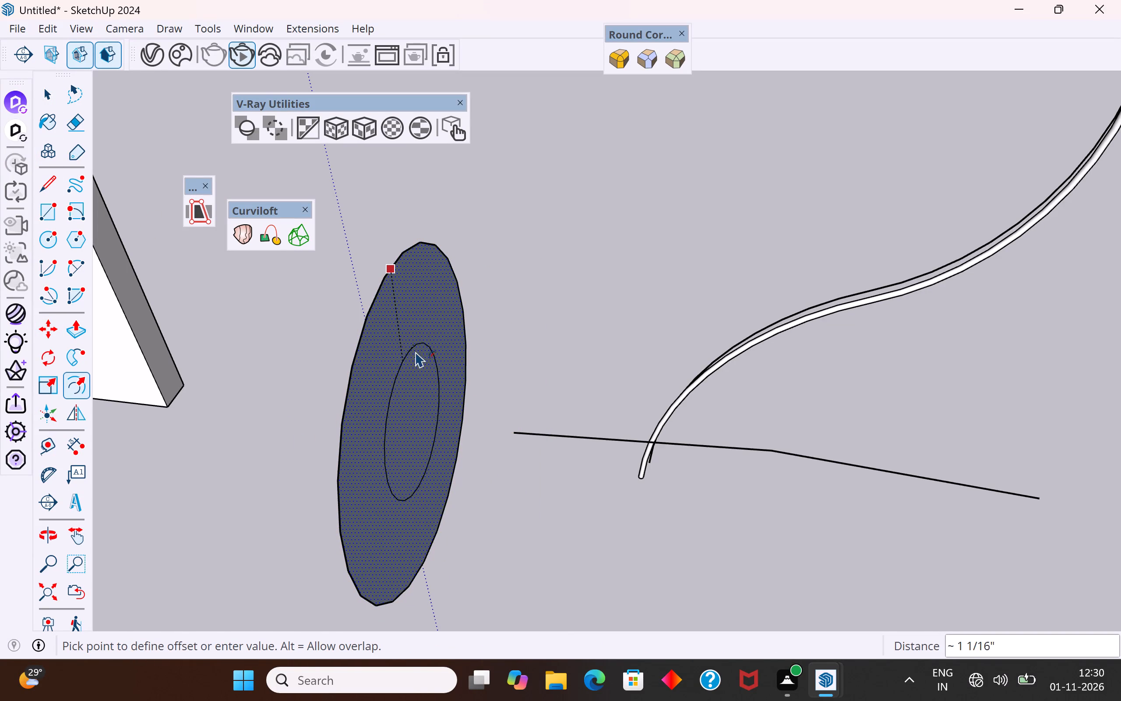
click(415, 369)
click(42, 91)
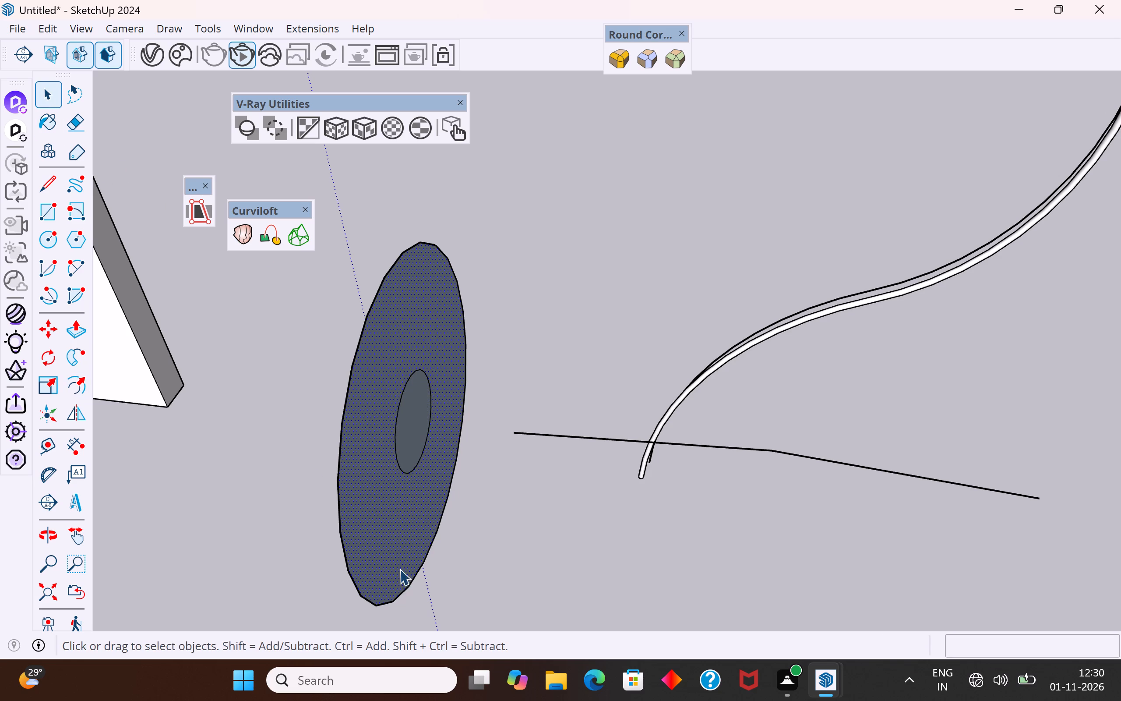
Delete the ring-shaped face and the outer circle edge, keeping only the small inner disc.
click(392, 548)
click(579, 577)
click(429, 515)
key(Delete)
drag(467, 495, 411, 572)
key(Delete)
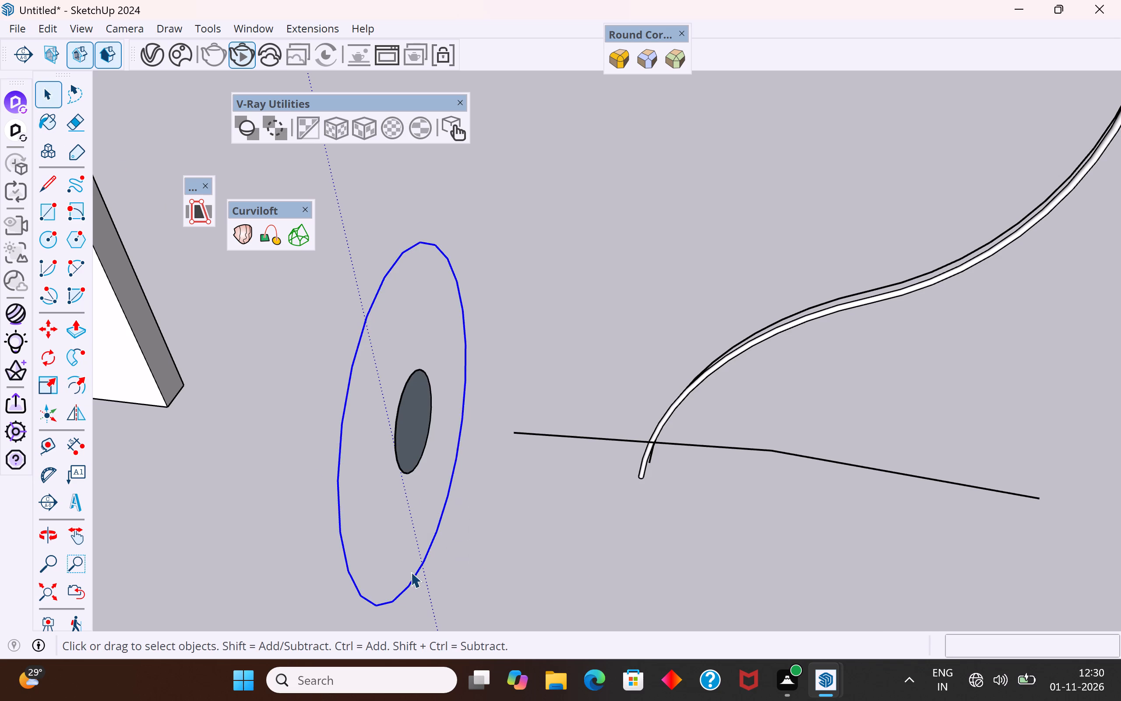
Sweep the small disc along the copied twig's path with Follow Me to form a round tube.
click(409, 428)
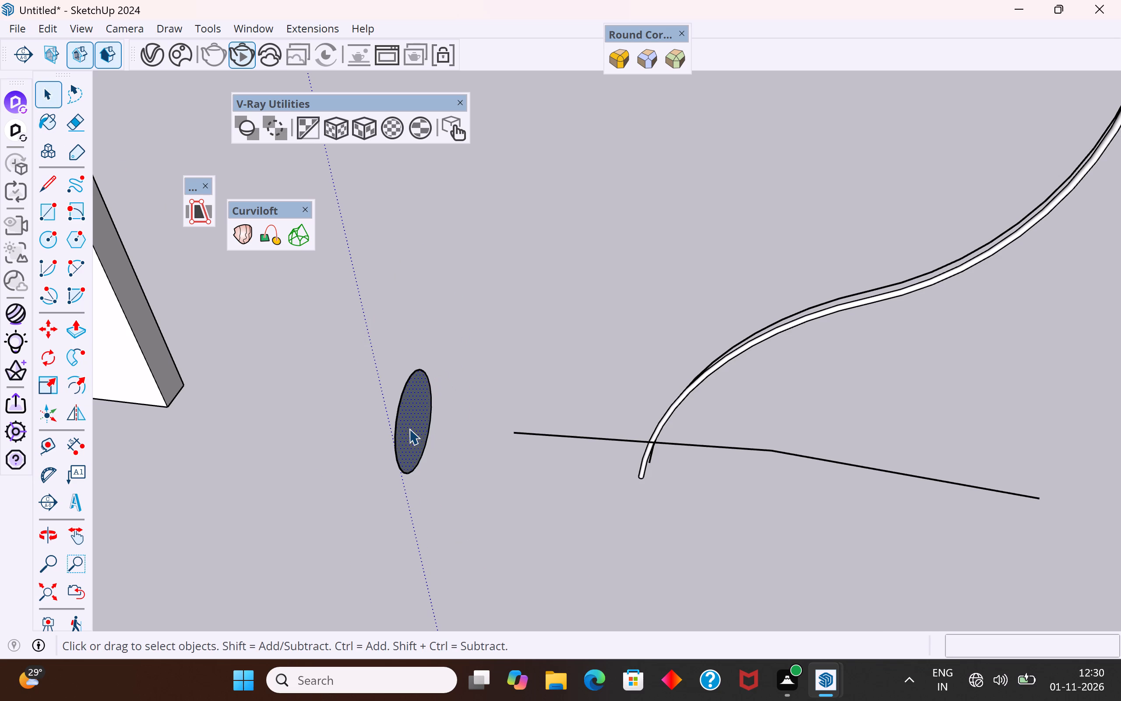
scroll(809, 382, down, 2)
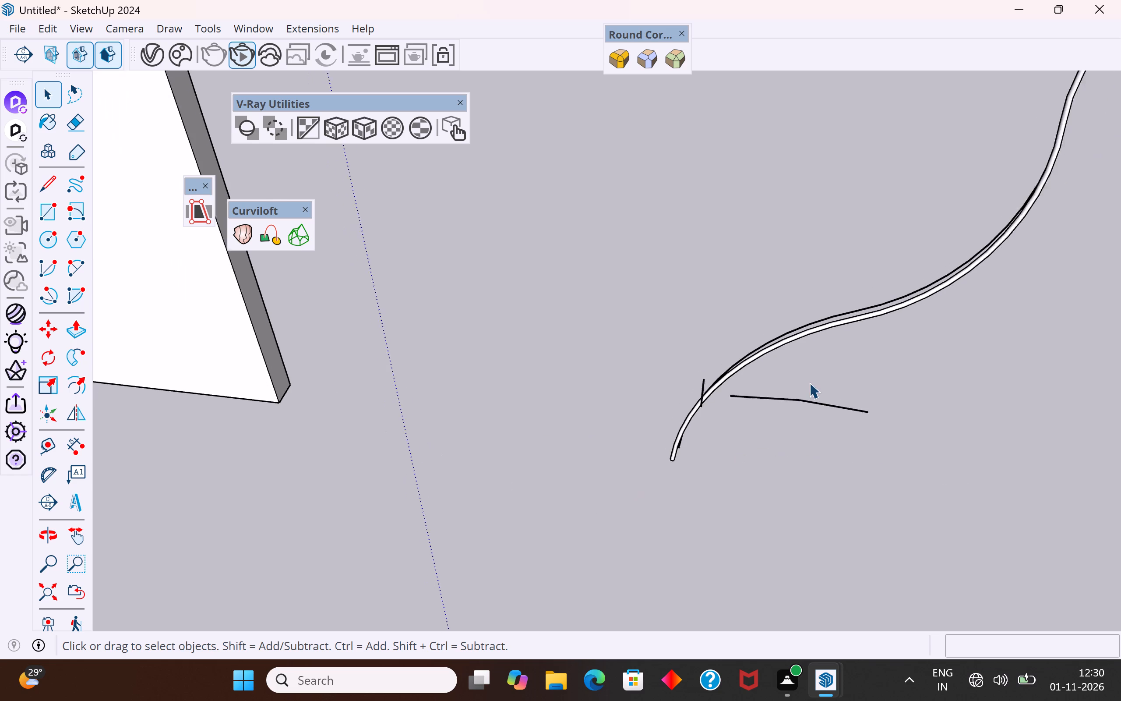
scroll(809, 382, down, 1)
middle_drag(791, 414, 834, 450)
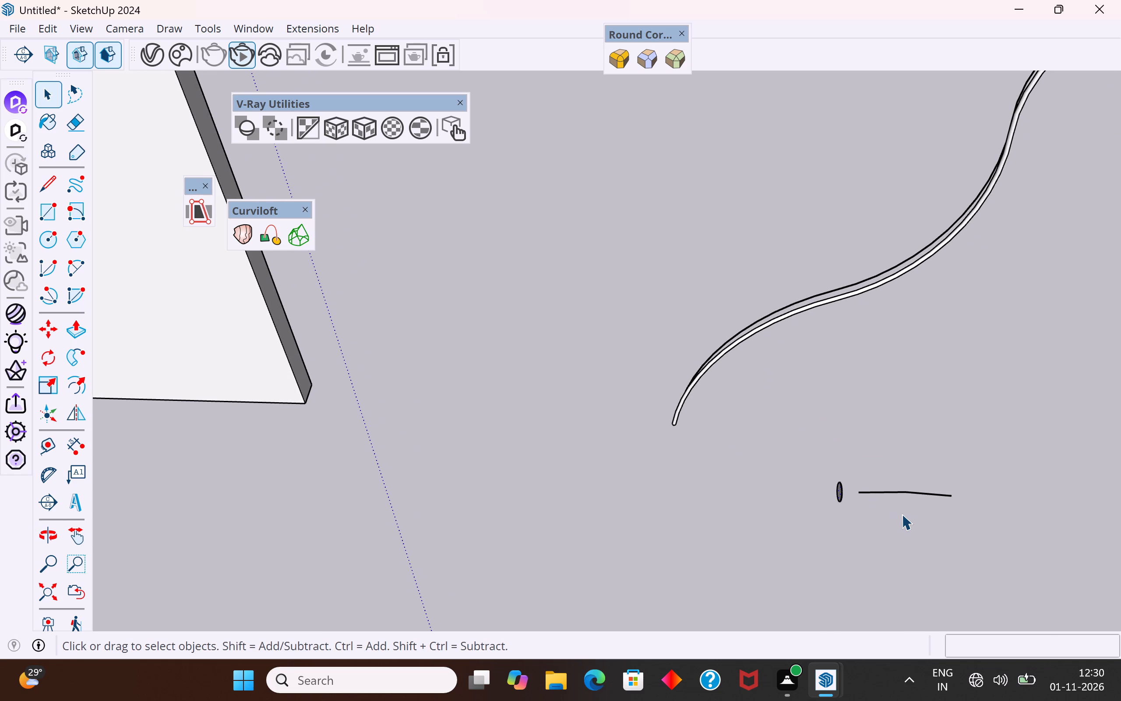
scroll(902, 514, up, 2)
click(913, 471)
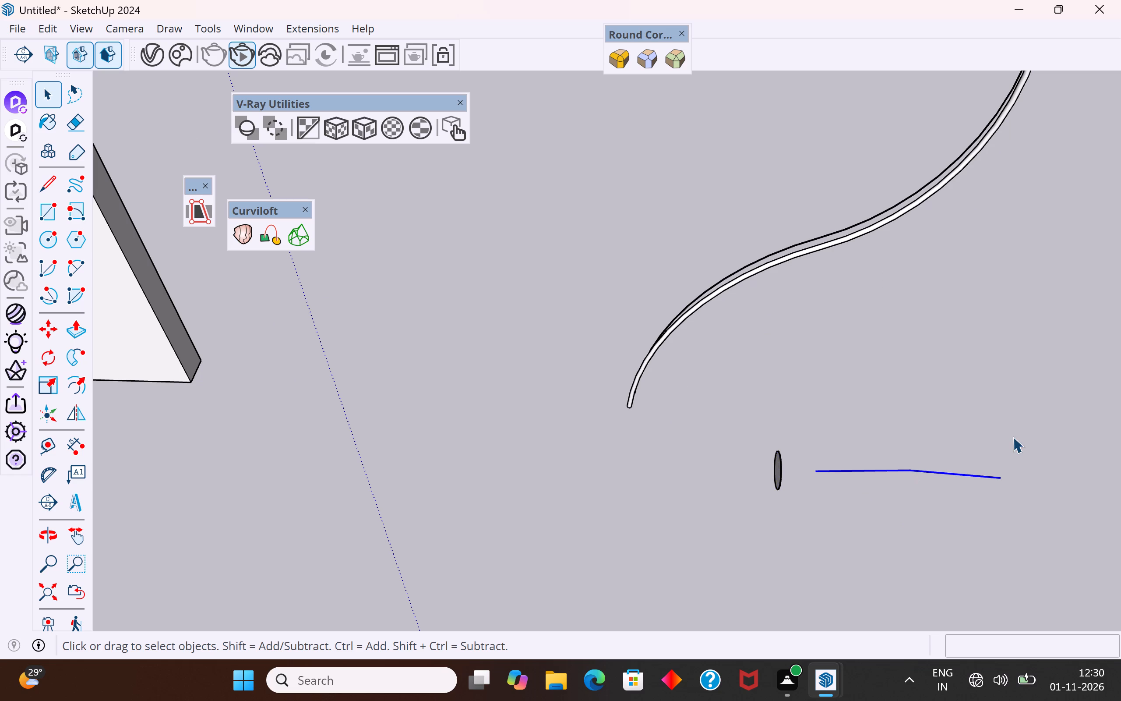
click(82, 358)
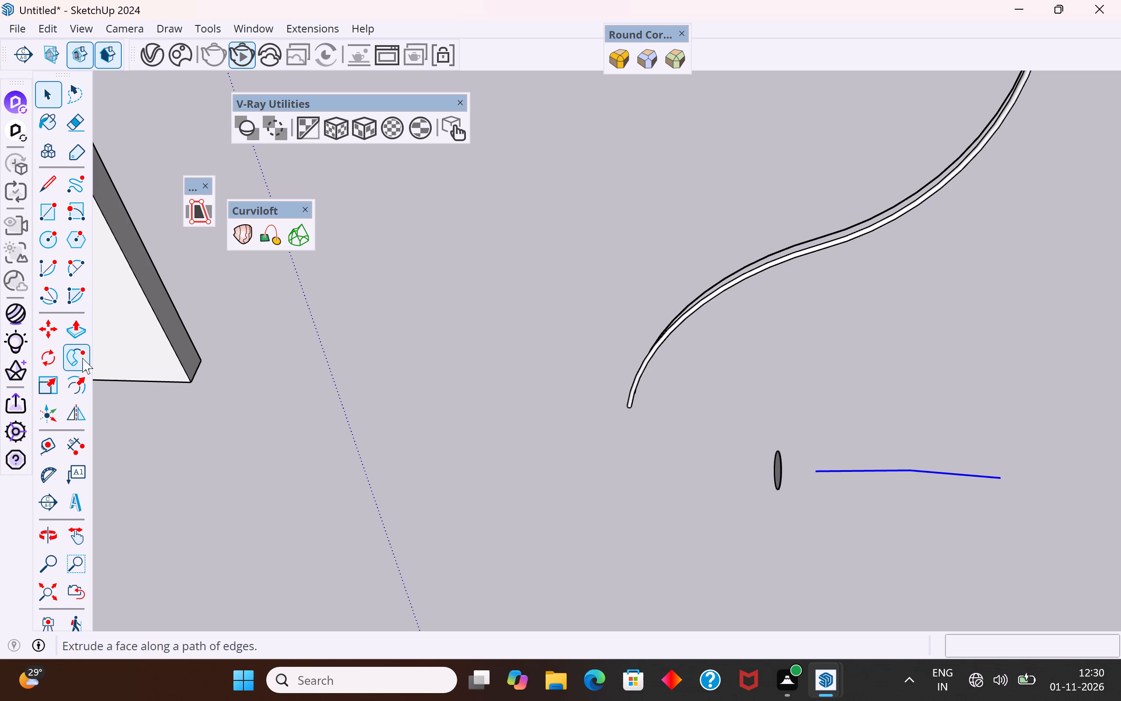
scroll(871, 542, up, 2)
scroll(865, 524, down, 1)
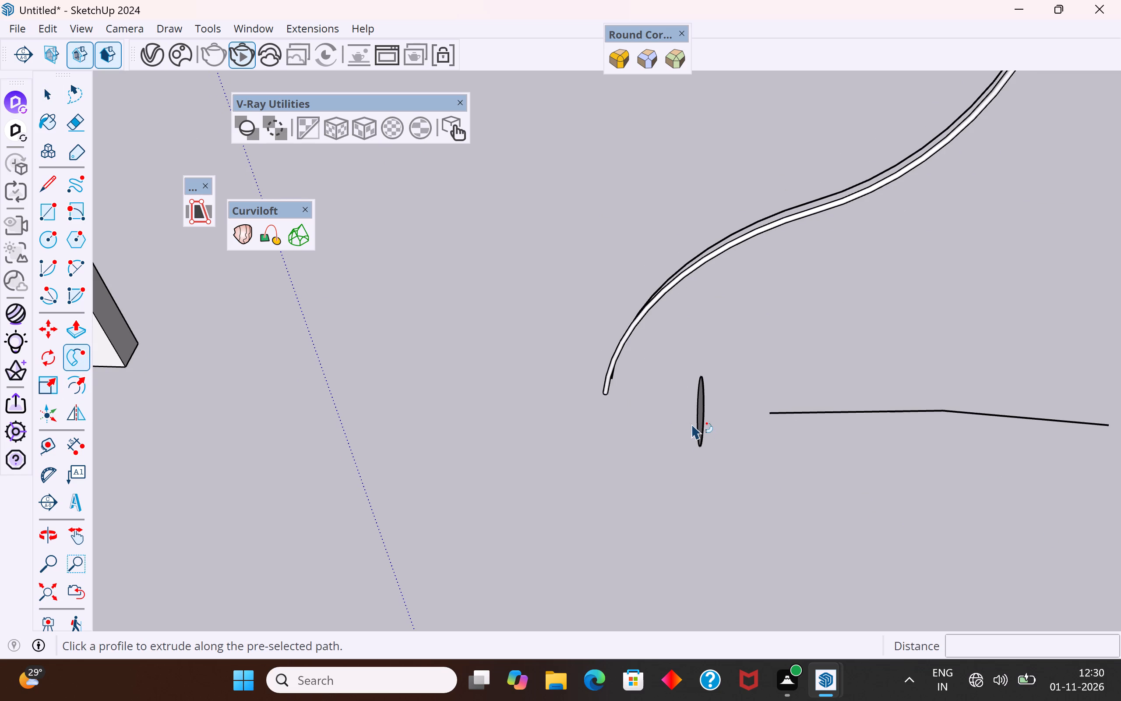
middle_drag(764, 397, 719, 404)
click(310, 502)
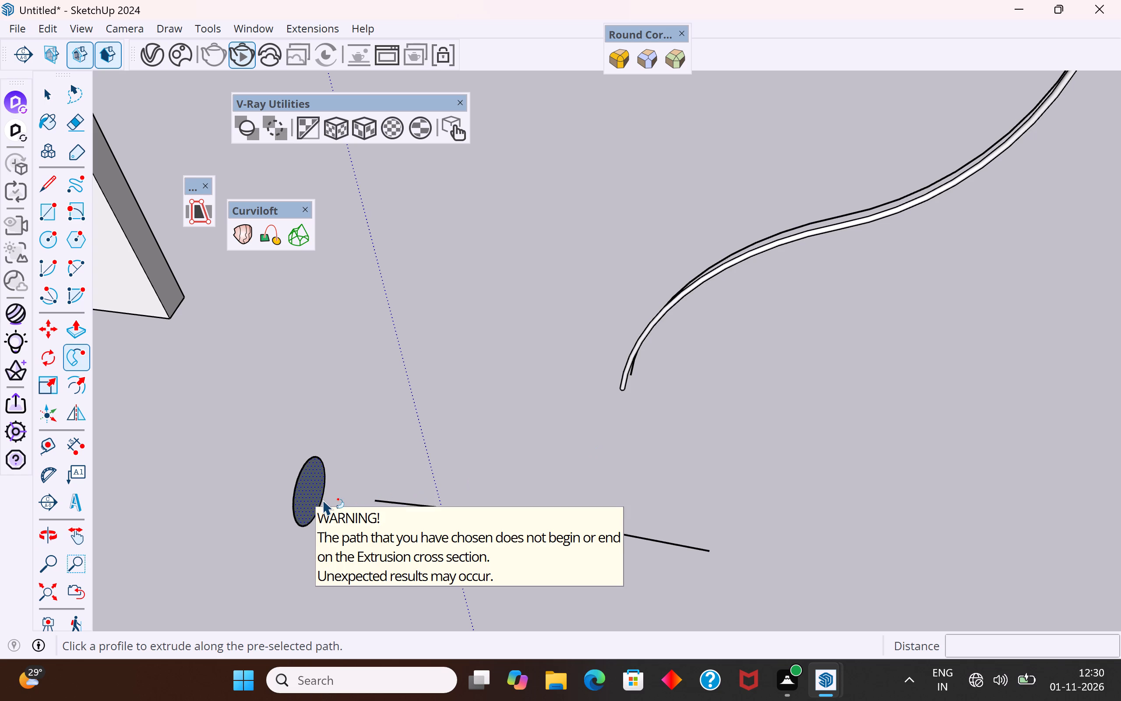
Group the twig tube's side surface with its bounding edges, and clear the selection.
scroll(633, 395, down, 12)
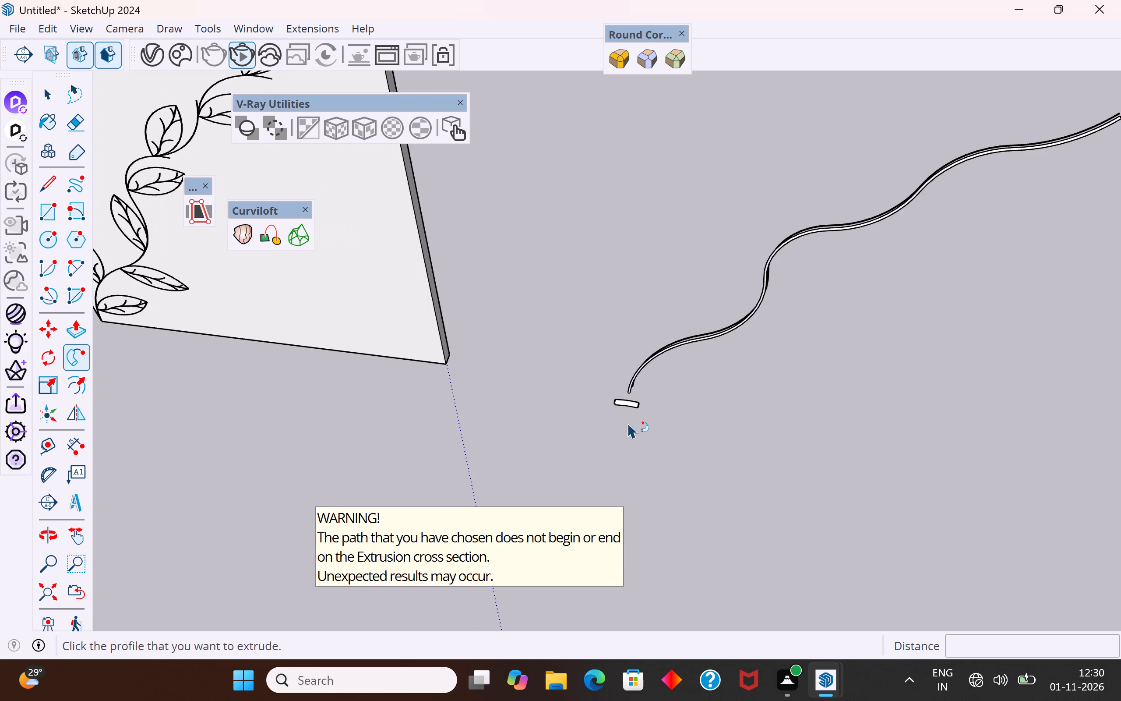
scroll(628, 423, down, 2)
middle_drag(628, 423, 873, 500)
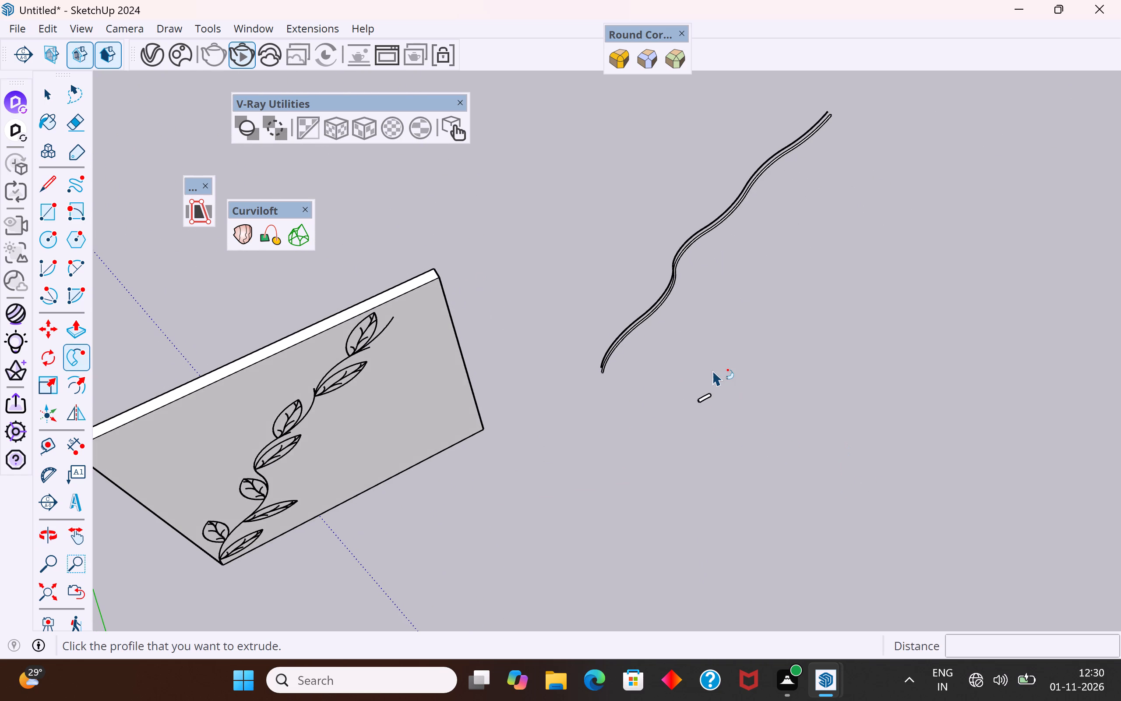
scroll(713, 370, up, 4)
middle_drag(701, 373, 673, 262)
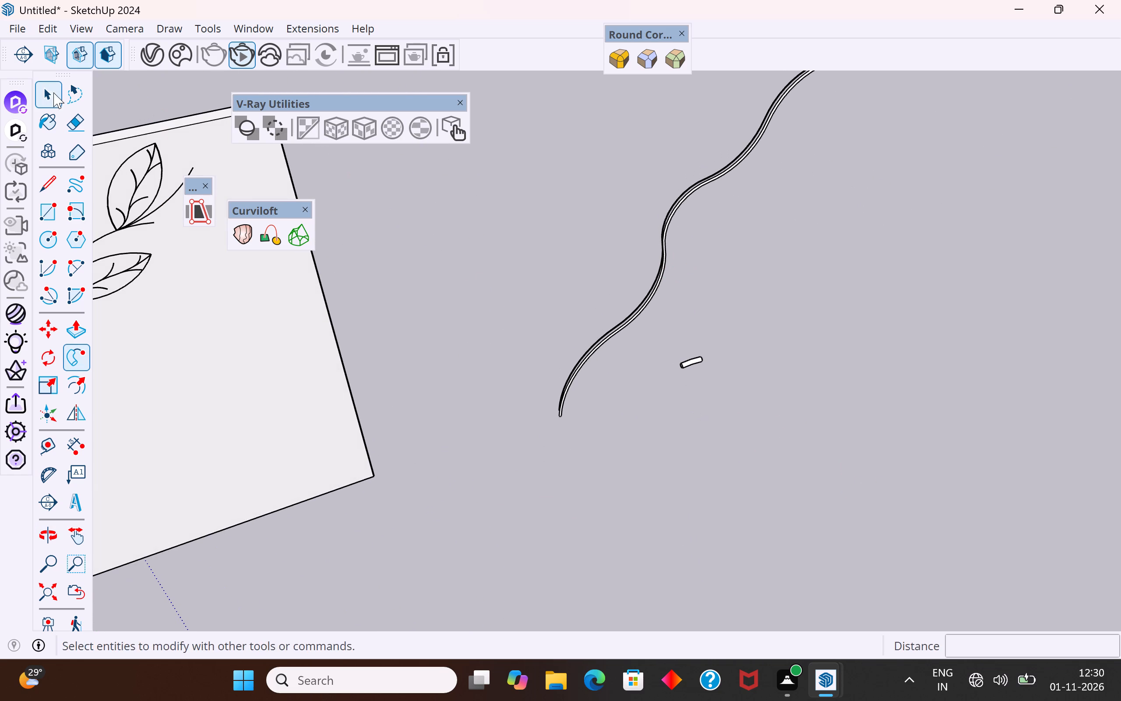
click(43, 92)
click(569, 409)
click(690, 363)
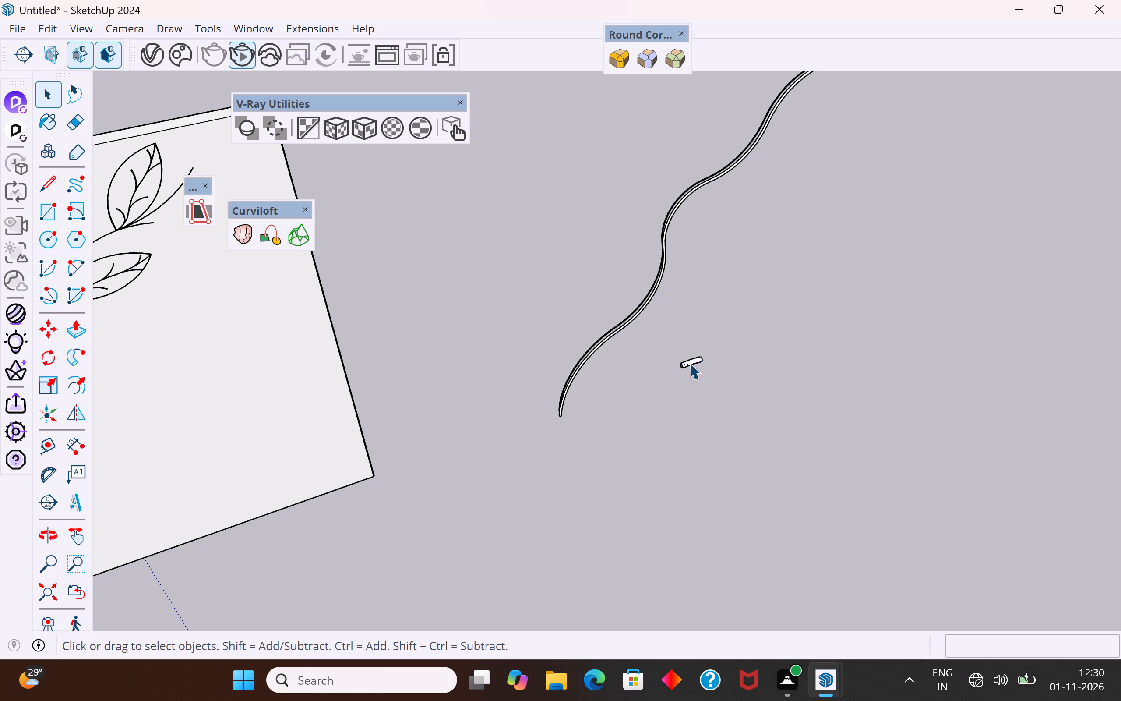
double_click(690, 363)
right_click(690, 363)
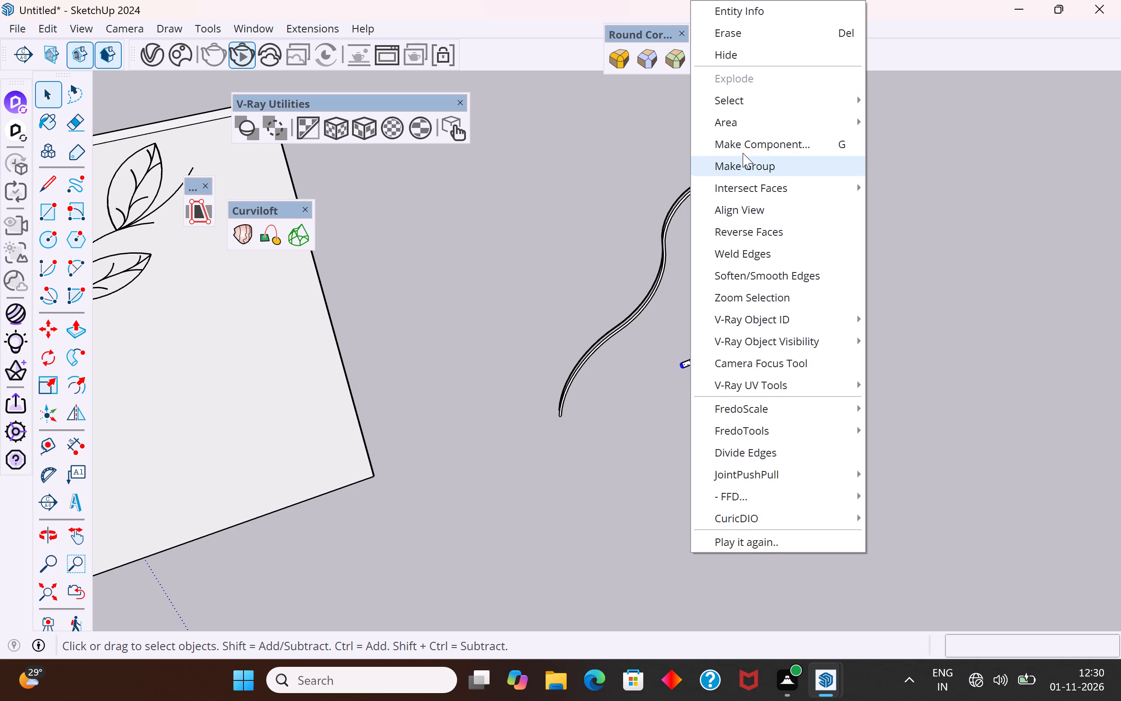
click(751, 164)
click(744, 427)
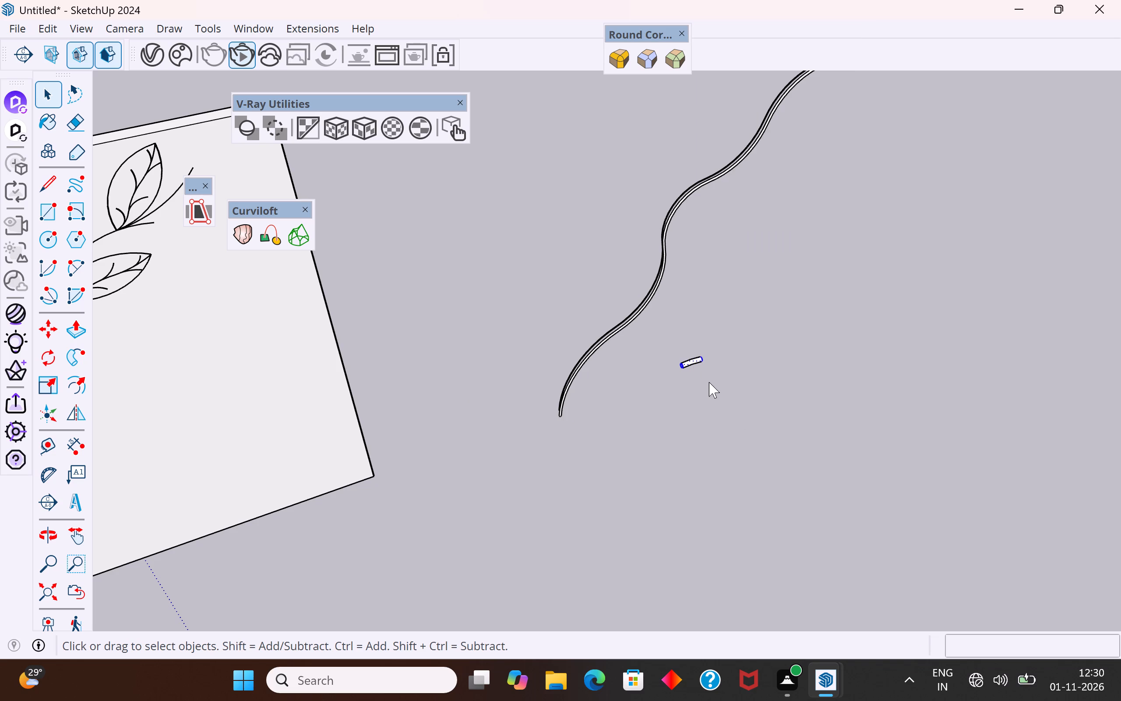
Examine the twig tube from several sides, comparing its shape and thickness with the wall vine's stem and twigs.
scroll(705, 375, up, 3)
middle_drag(679, 371, 716, 420)
scroll(716, 420, up, 6)
middle_drag(740, 388, 551, 449)
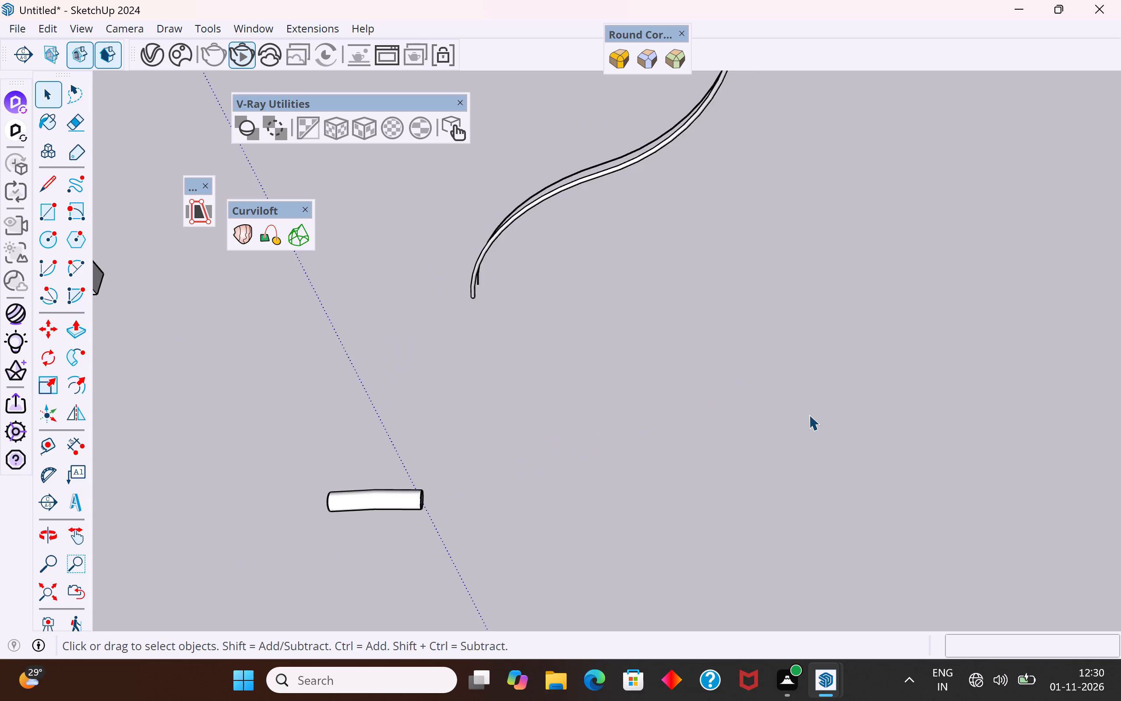
scroll(809, 414, down, 7)
middle_drag(767, 454, 560, 405)
scroll(562, 419, up, 10)
middle_drag(575, 455, 507, 375)
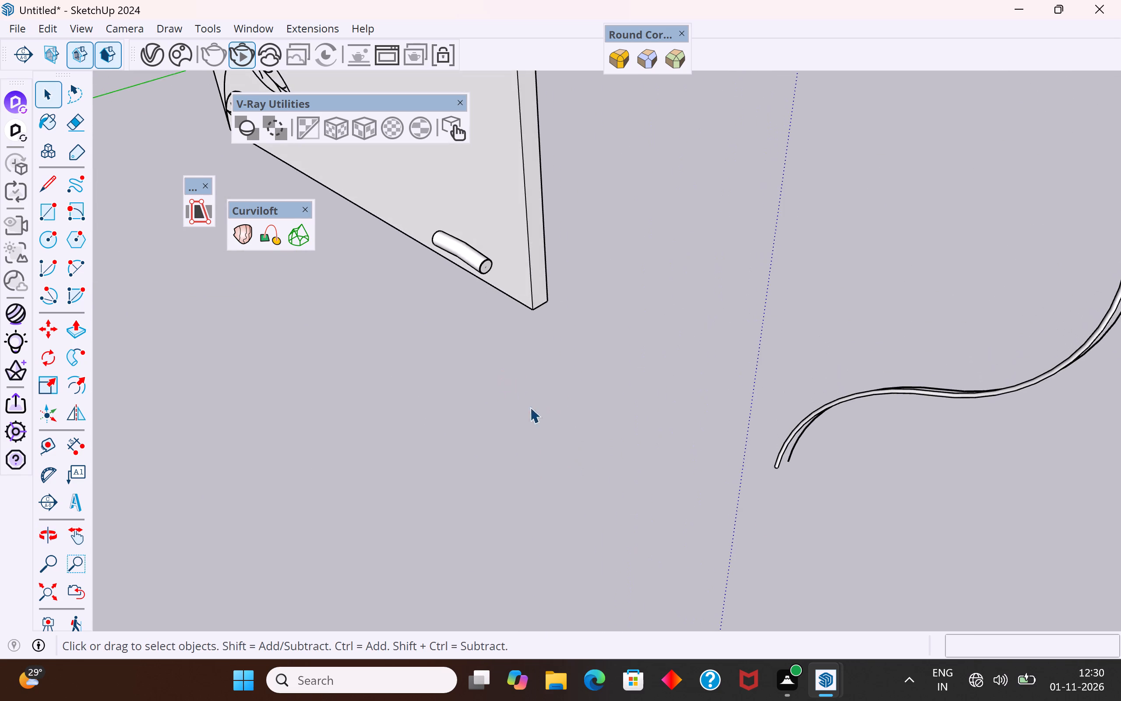
scroll(677, 576, down, 10)
middle_drag(659, 500, 577, 333)
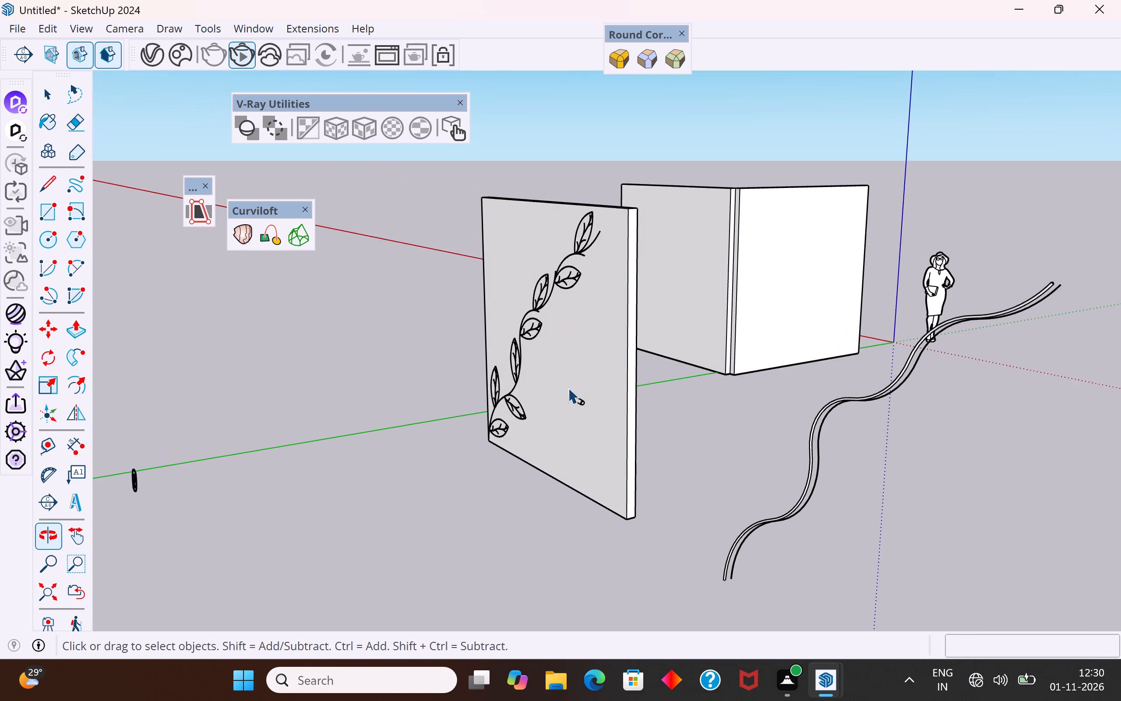
scroll(565, 399, up, 7)
middle_drag(659, 407, 600, 393)
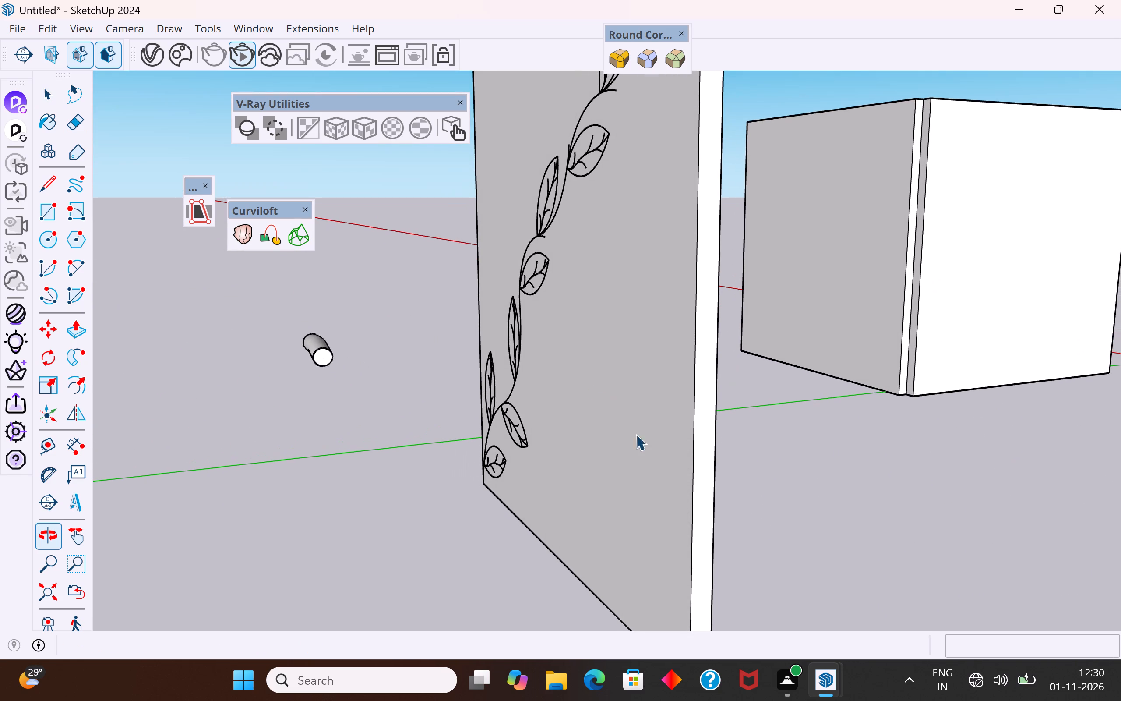
scroll(405, 322, up, 1)
scroll(536, 374, down, 1)
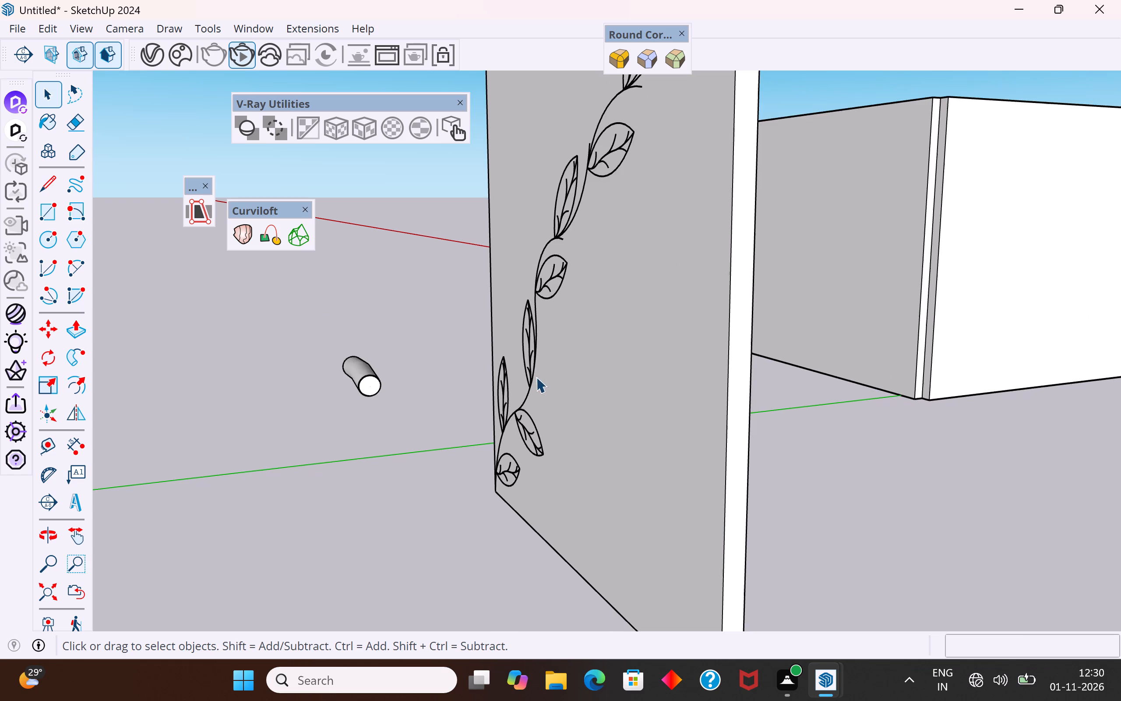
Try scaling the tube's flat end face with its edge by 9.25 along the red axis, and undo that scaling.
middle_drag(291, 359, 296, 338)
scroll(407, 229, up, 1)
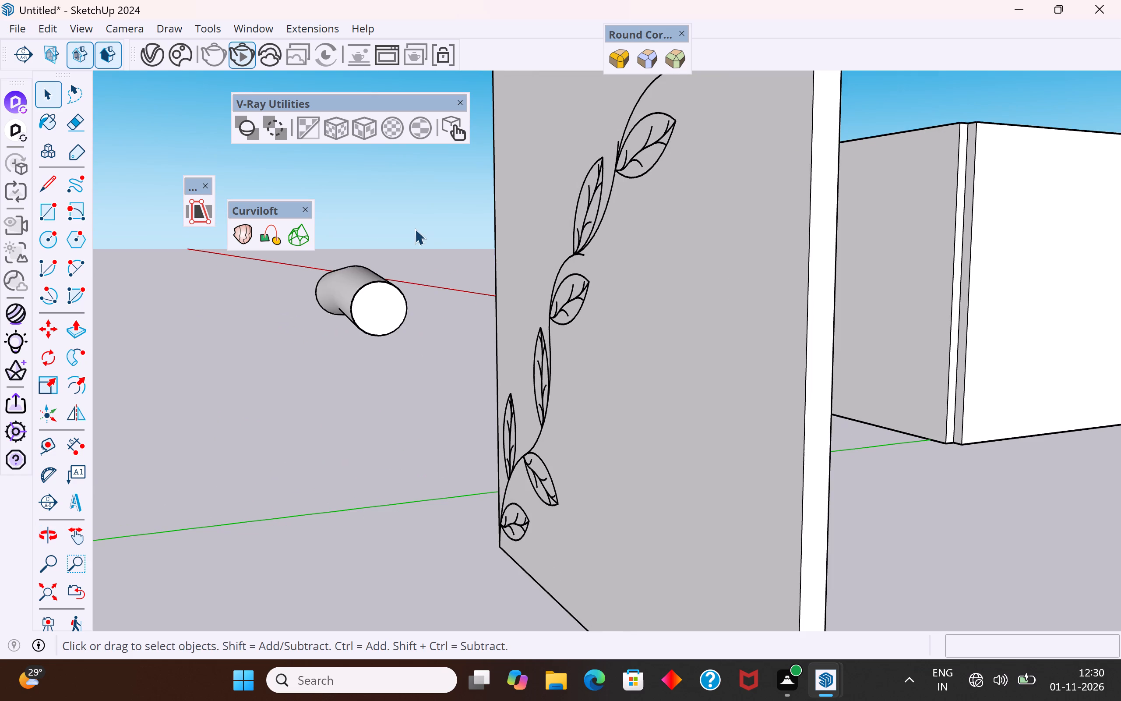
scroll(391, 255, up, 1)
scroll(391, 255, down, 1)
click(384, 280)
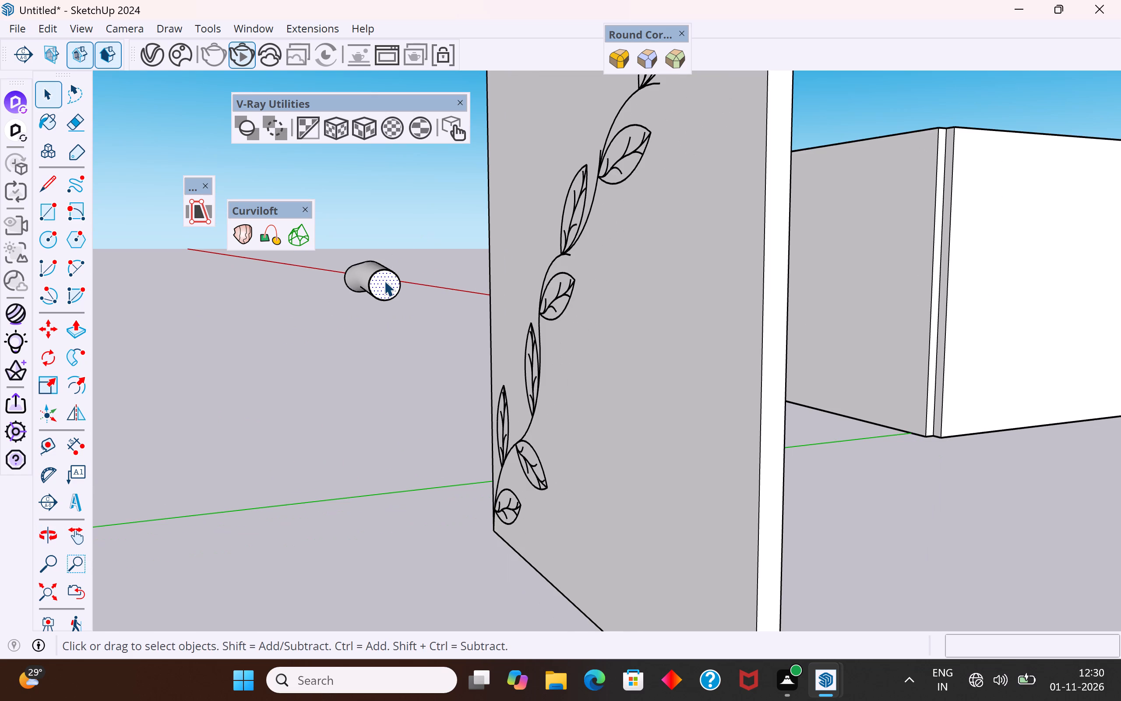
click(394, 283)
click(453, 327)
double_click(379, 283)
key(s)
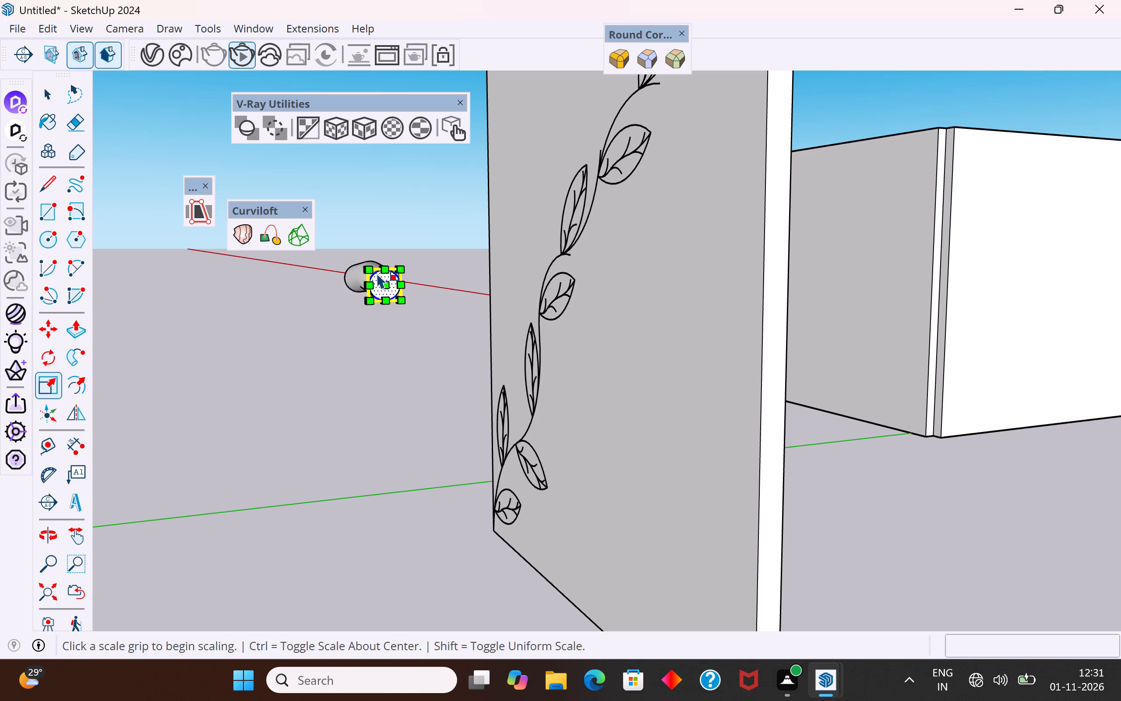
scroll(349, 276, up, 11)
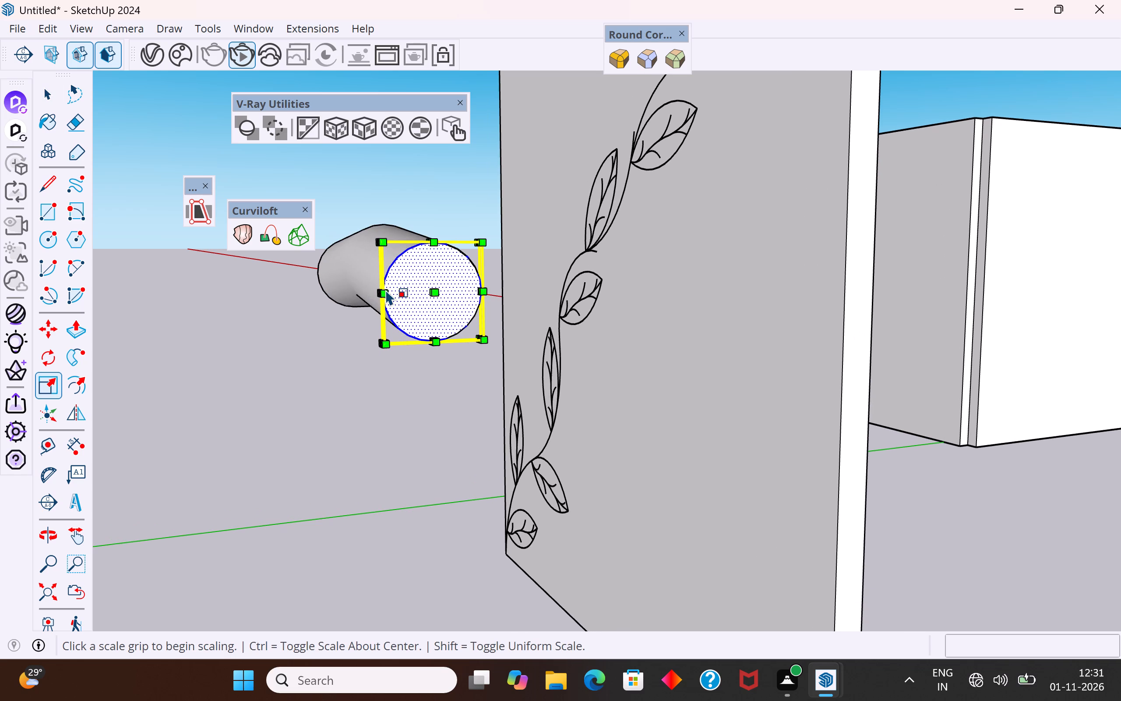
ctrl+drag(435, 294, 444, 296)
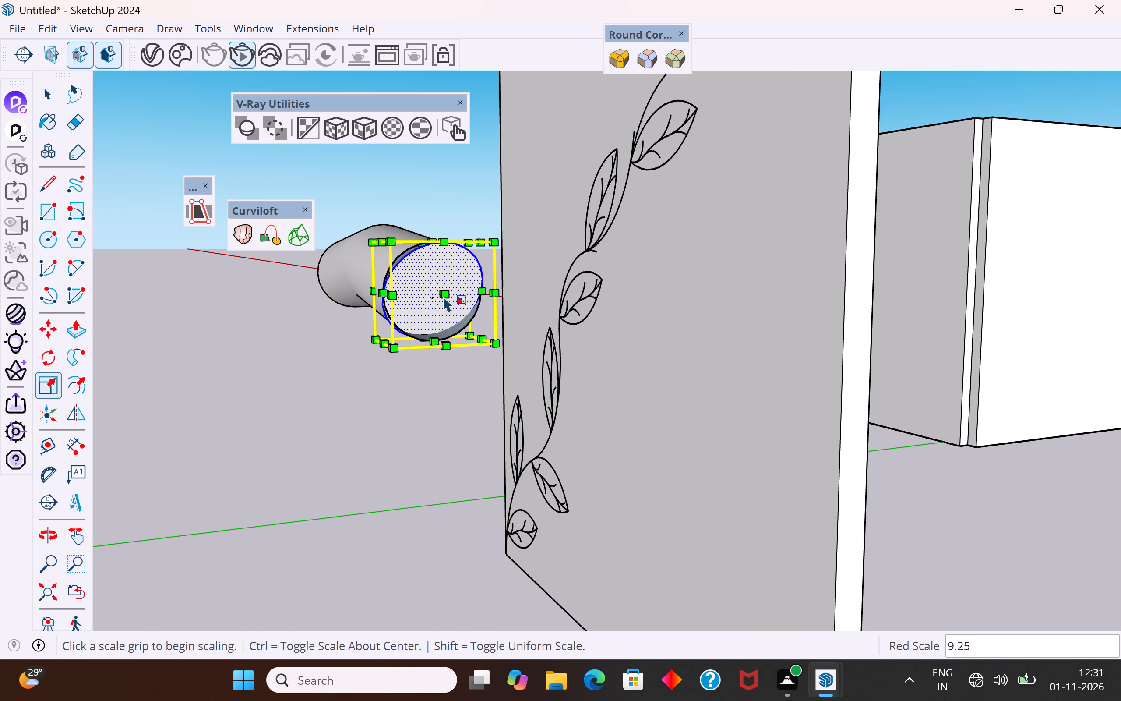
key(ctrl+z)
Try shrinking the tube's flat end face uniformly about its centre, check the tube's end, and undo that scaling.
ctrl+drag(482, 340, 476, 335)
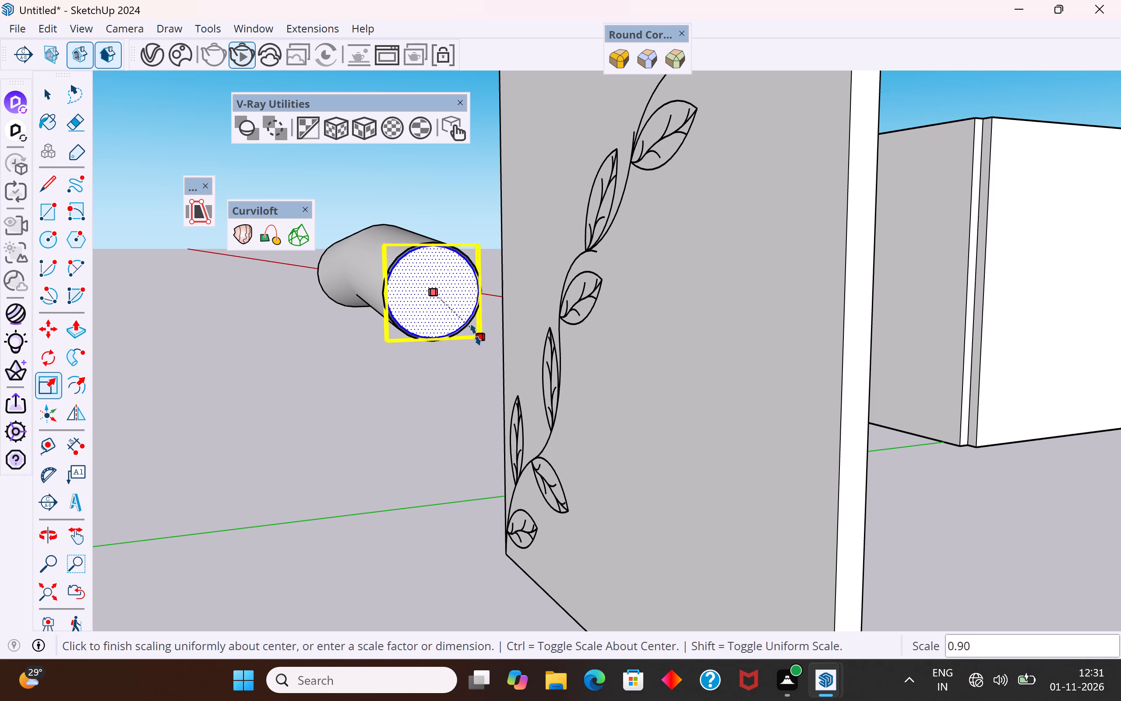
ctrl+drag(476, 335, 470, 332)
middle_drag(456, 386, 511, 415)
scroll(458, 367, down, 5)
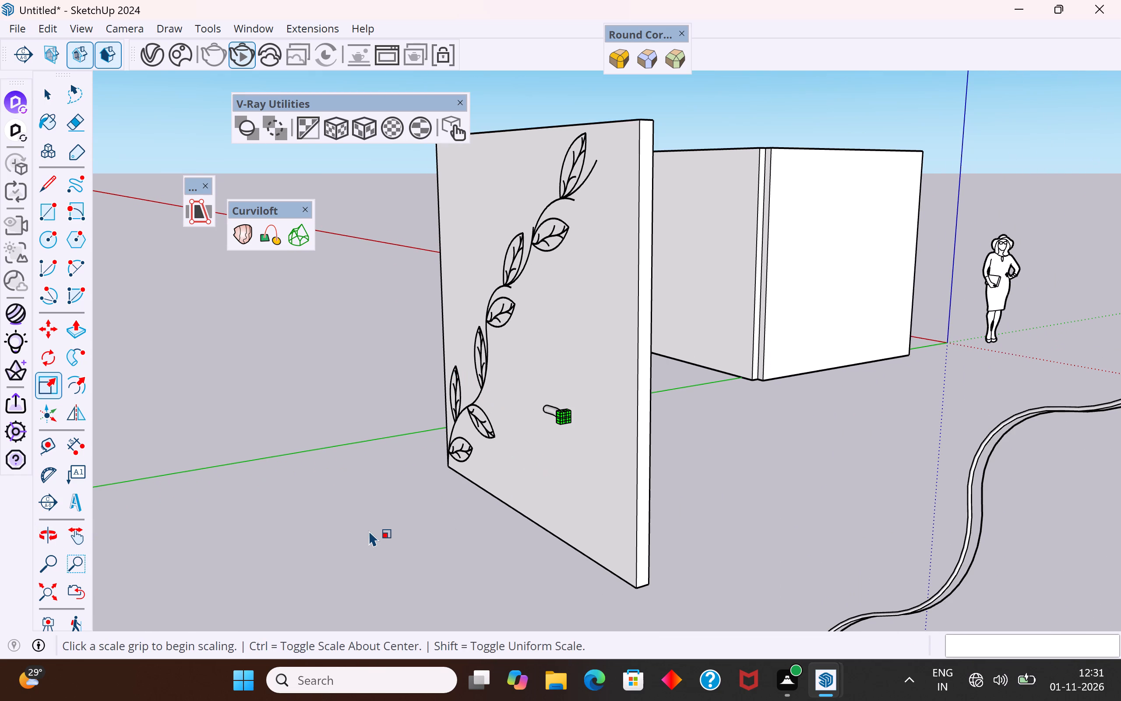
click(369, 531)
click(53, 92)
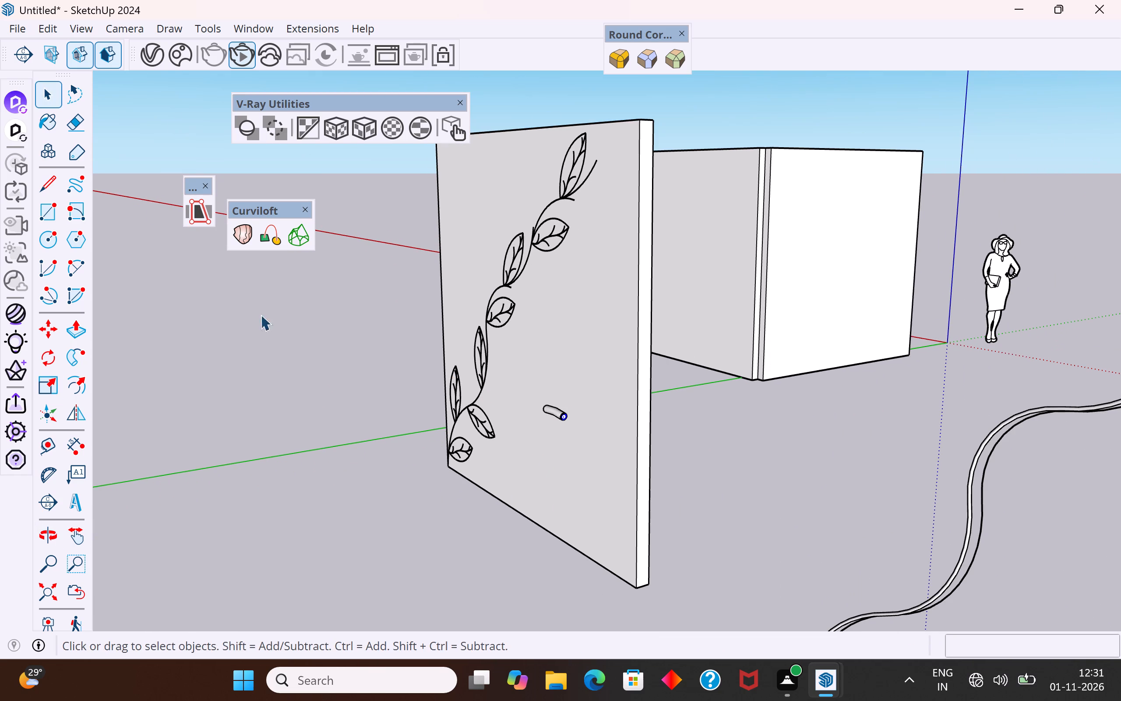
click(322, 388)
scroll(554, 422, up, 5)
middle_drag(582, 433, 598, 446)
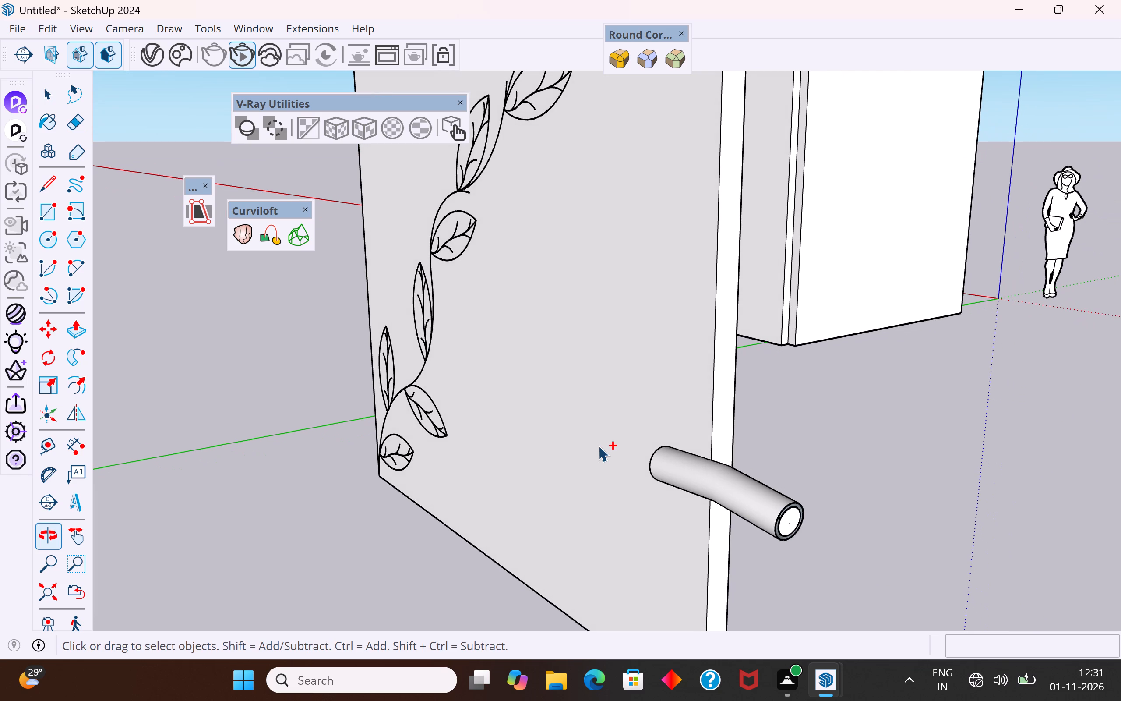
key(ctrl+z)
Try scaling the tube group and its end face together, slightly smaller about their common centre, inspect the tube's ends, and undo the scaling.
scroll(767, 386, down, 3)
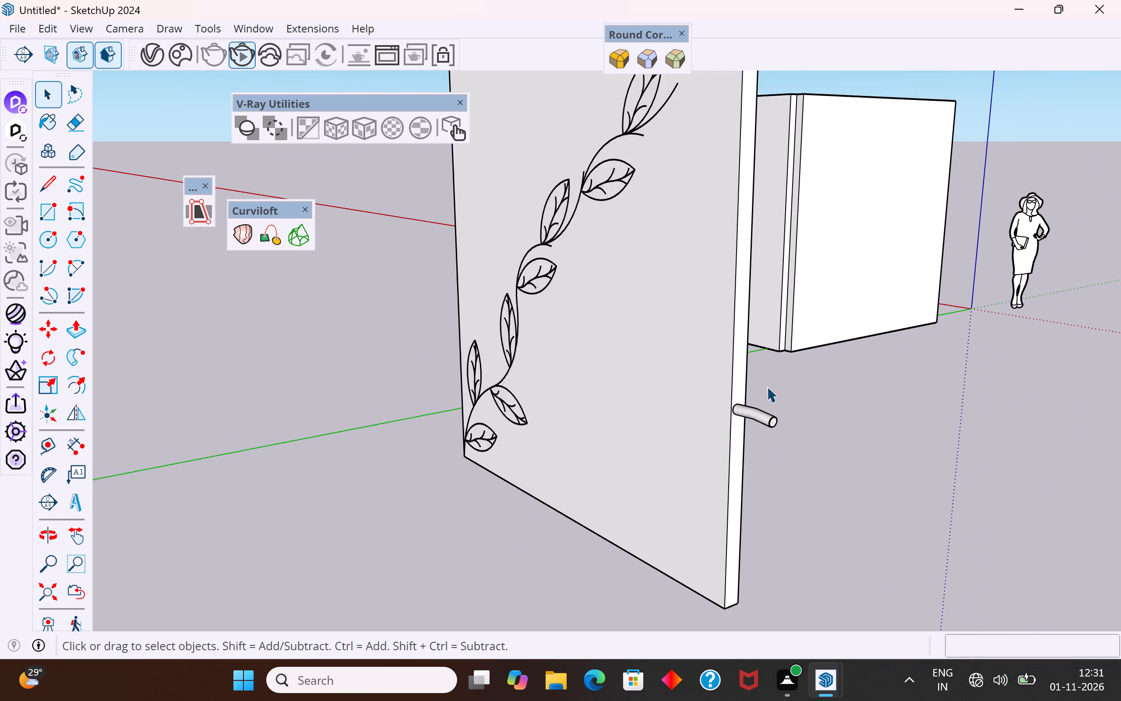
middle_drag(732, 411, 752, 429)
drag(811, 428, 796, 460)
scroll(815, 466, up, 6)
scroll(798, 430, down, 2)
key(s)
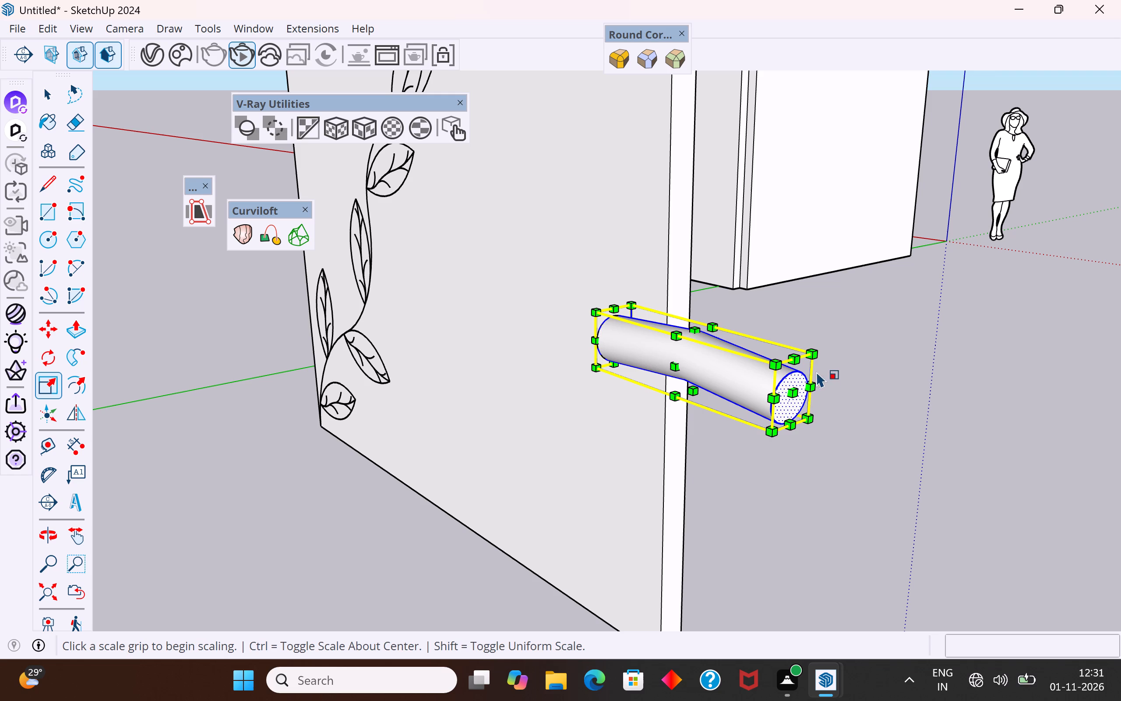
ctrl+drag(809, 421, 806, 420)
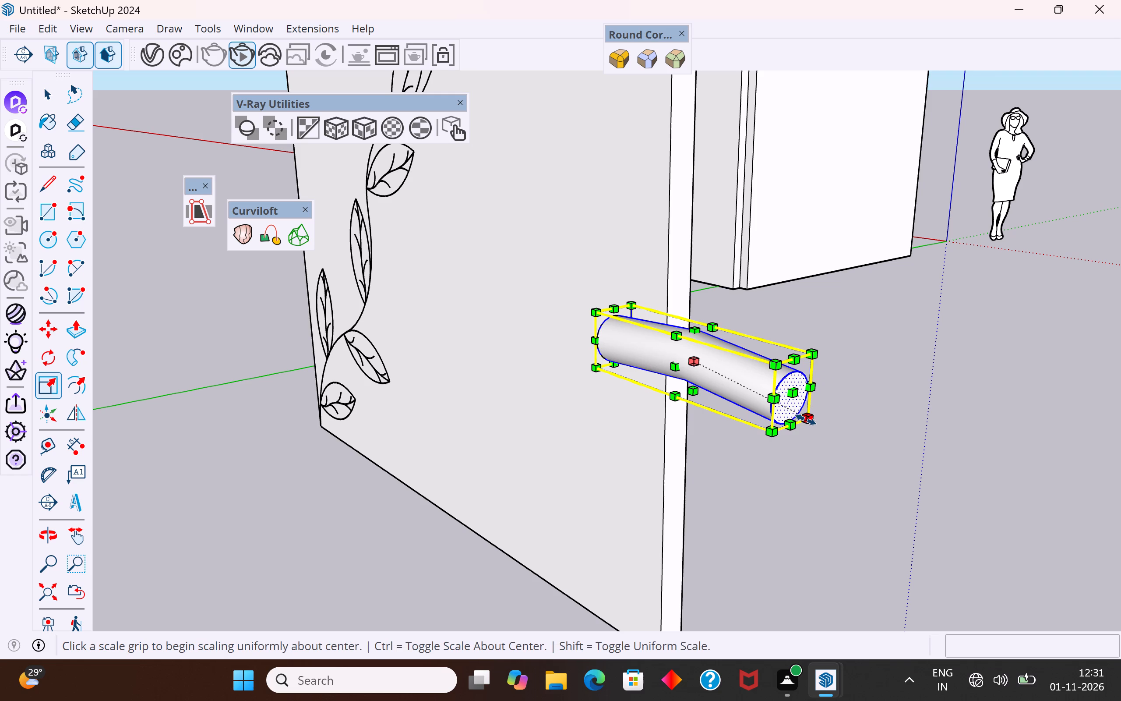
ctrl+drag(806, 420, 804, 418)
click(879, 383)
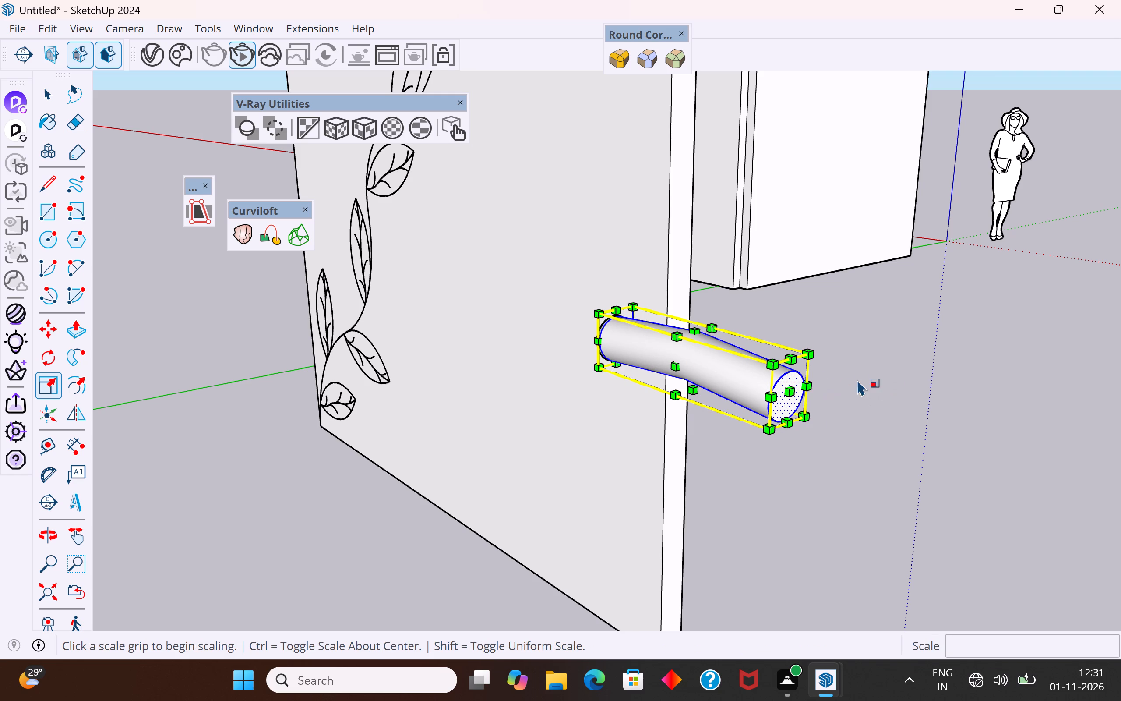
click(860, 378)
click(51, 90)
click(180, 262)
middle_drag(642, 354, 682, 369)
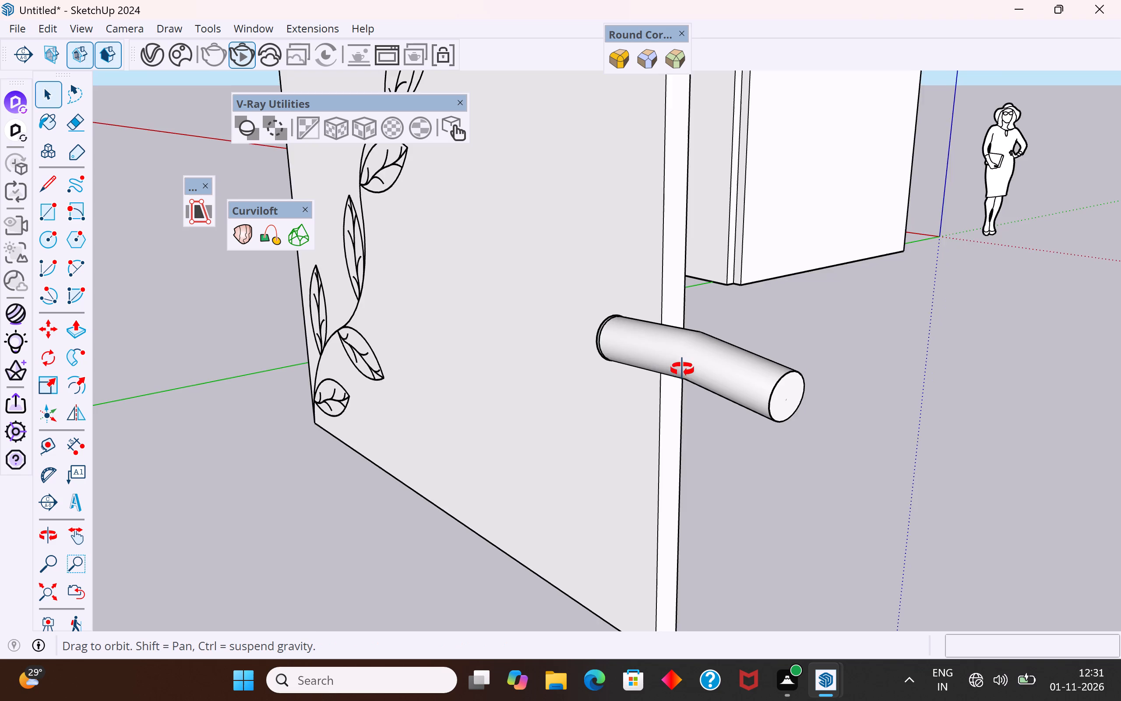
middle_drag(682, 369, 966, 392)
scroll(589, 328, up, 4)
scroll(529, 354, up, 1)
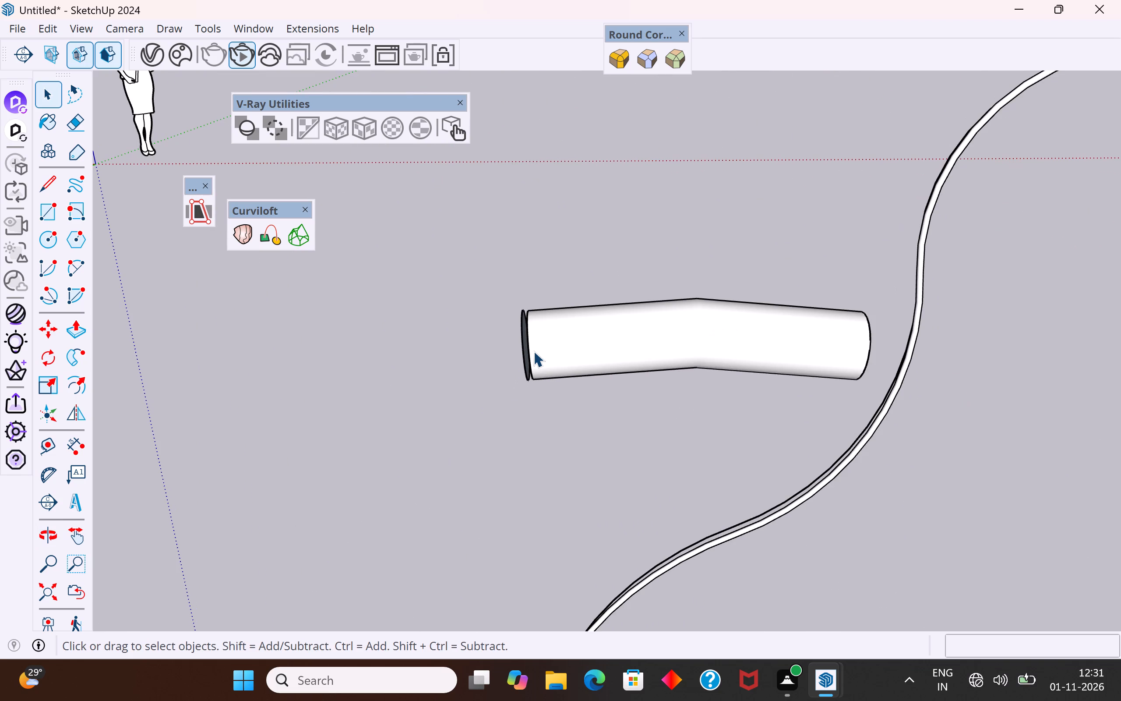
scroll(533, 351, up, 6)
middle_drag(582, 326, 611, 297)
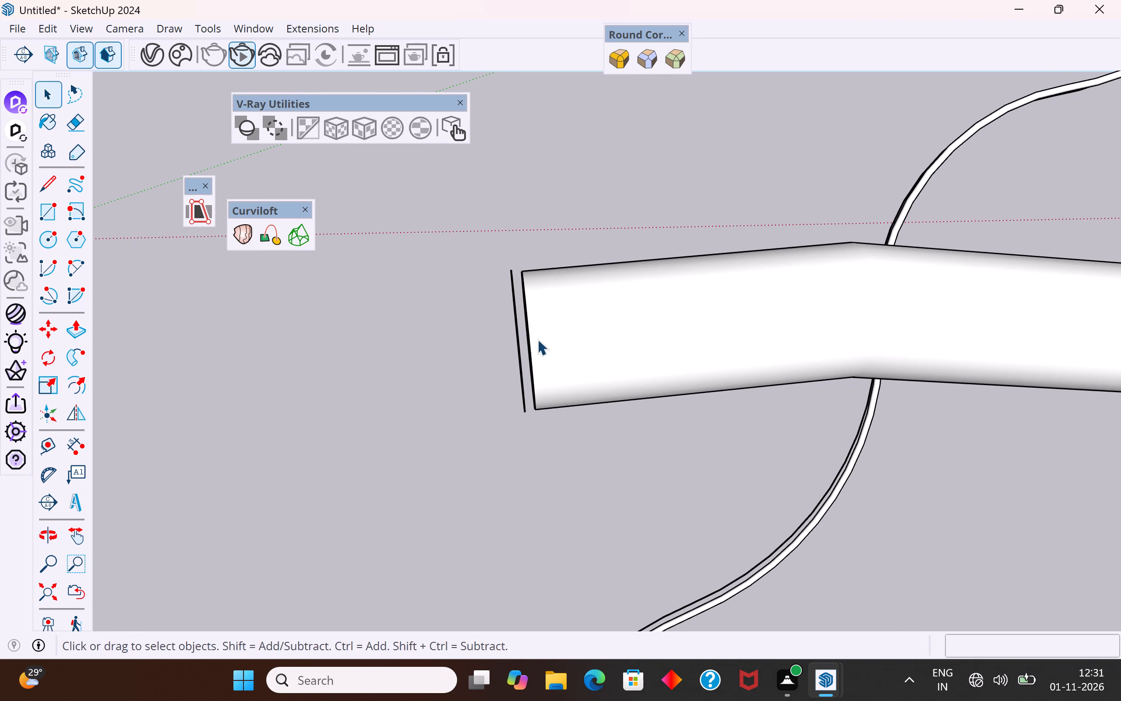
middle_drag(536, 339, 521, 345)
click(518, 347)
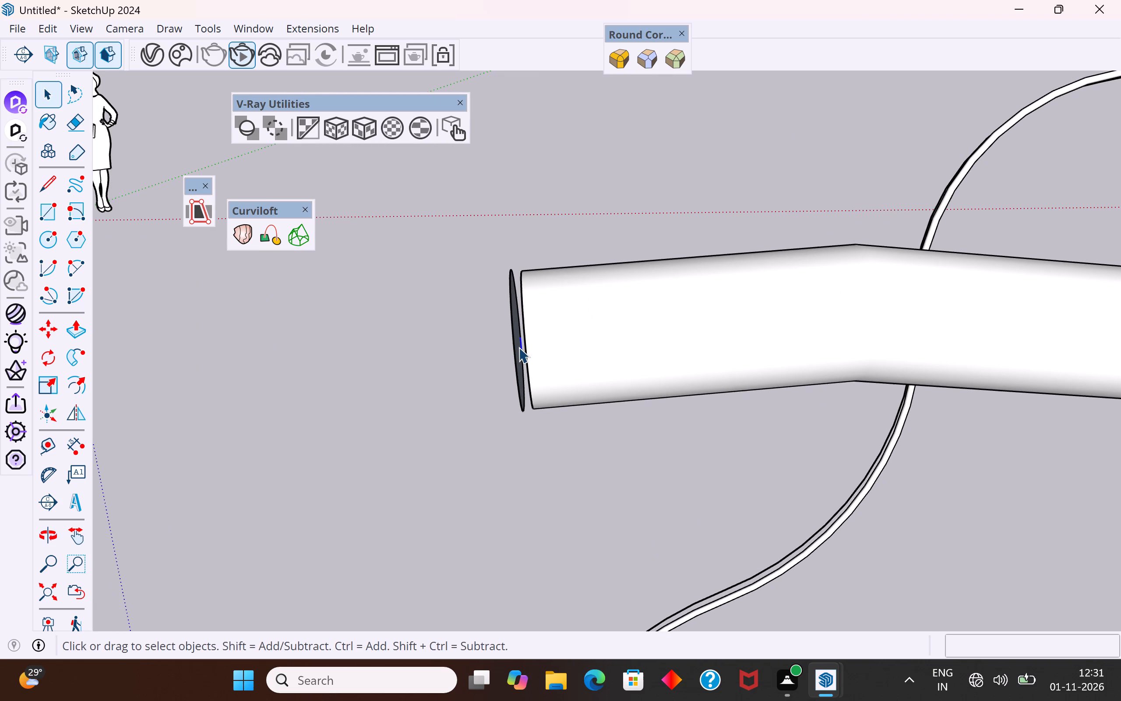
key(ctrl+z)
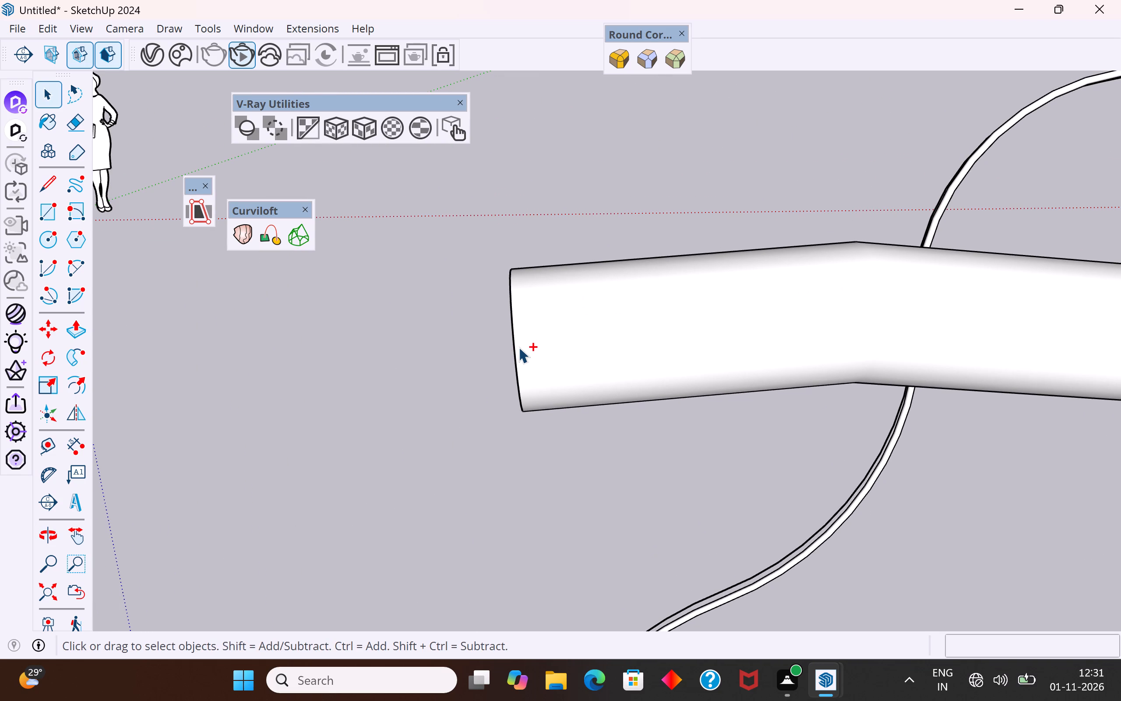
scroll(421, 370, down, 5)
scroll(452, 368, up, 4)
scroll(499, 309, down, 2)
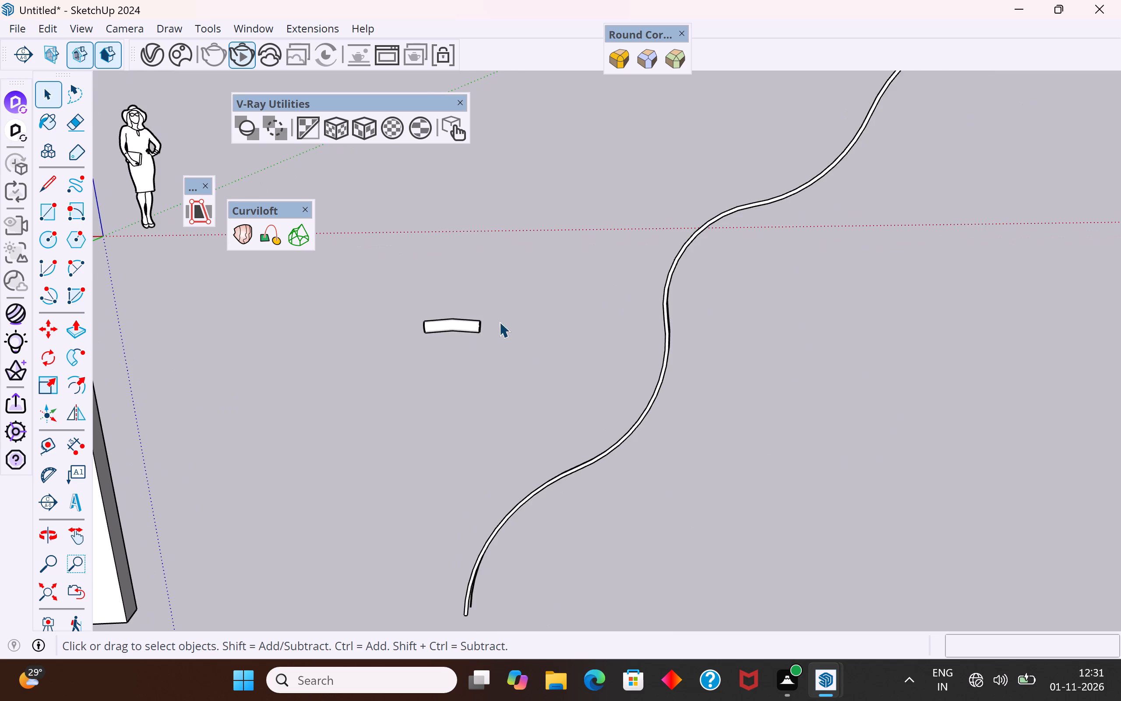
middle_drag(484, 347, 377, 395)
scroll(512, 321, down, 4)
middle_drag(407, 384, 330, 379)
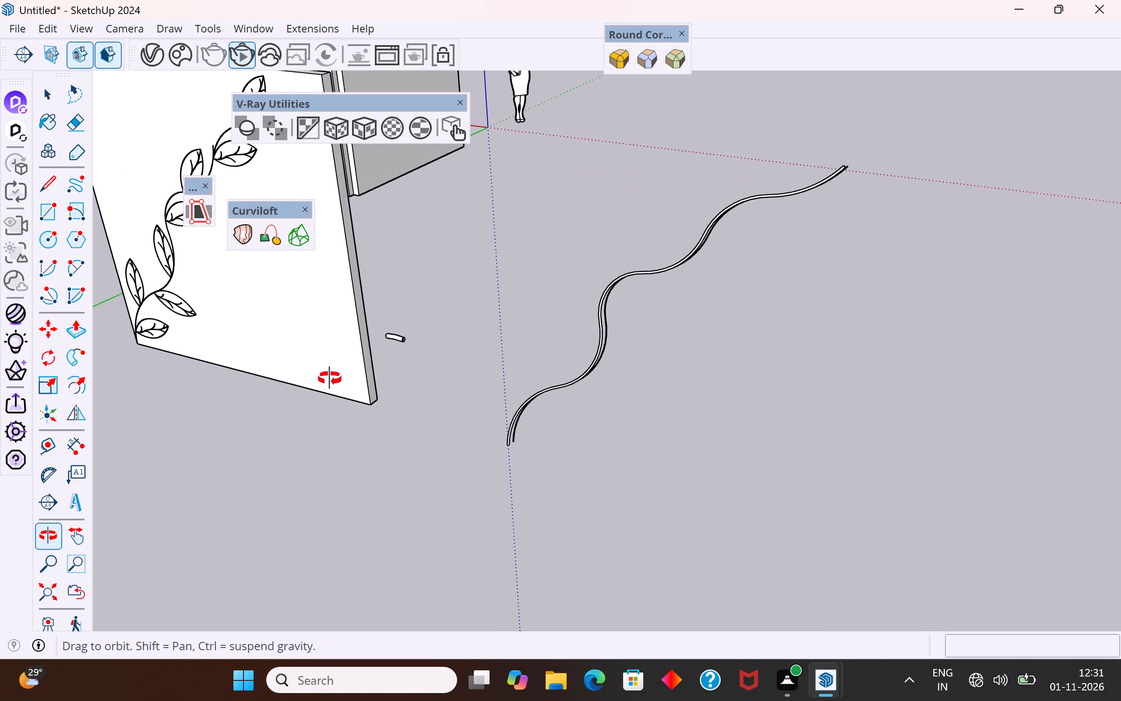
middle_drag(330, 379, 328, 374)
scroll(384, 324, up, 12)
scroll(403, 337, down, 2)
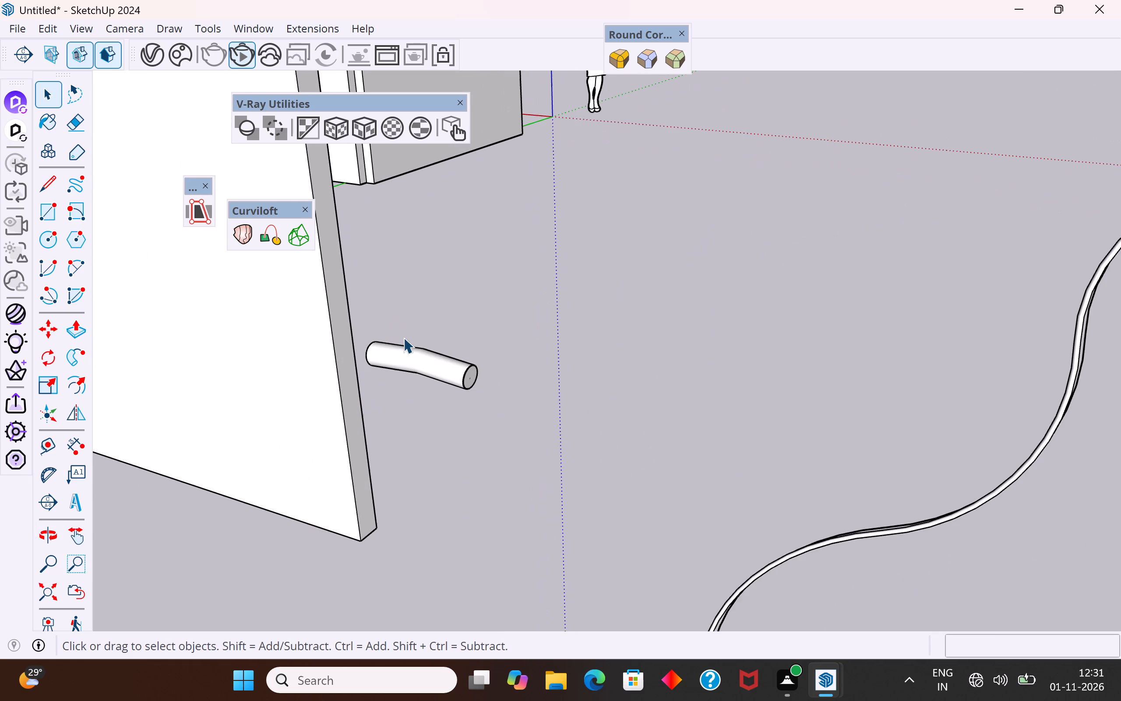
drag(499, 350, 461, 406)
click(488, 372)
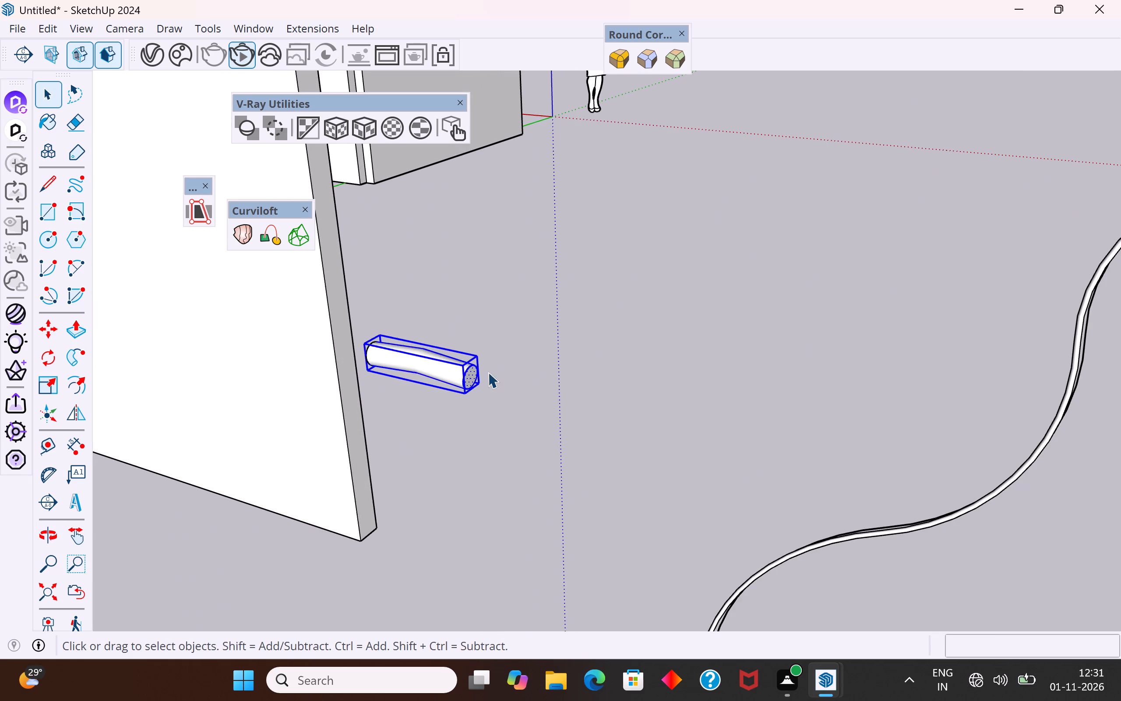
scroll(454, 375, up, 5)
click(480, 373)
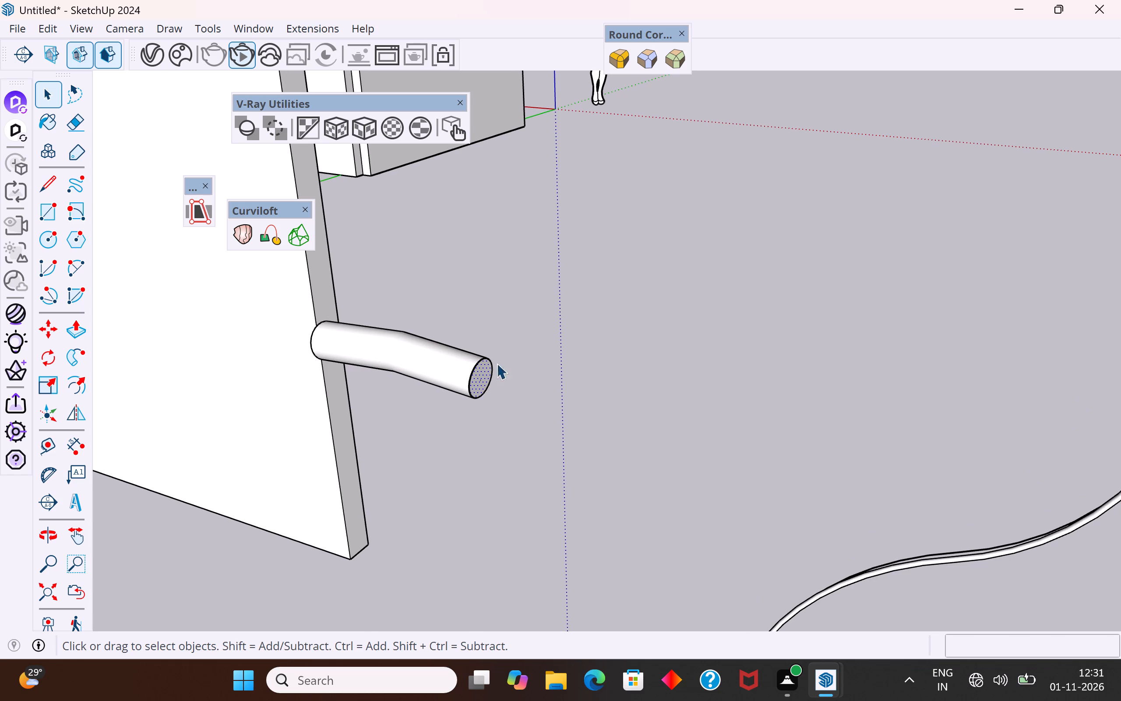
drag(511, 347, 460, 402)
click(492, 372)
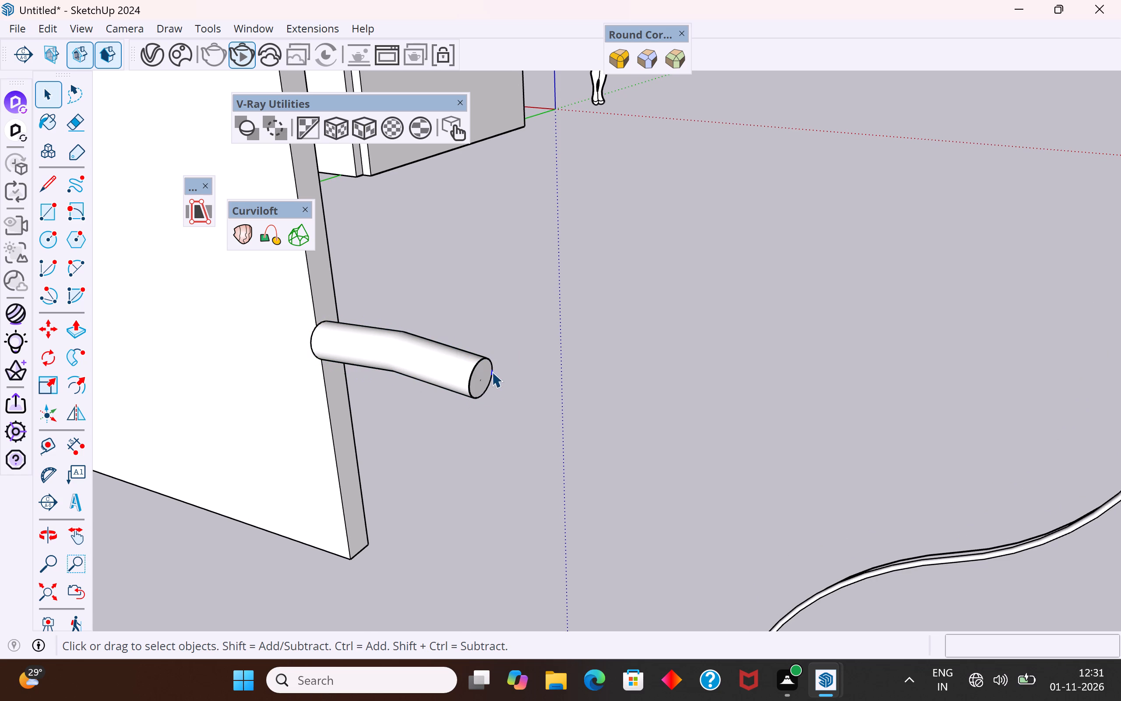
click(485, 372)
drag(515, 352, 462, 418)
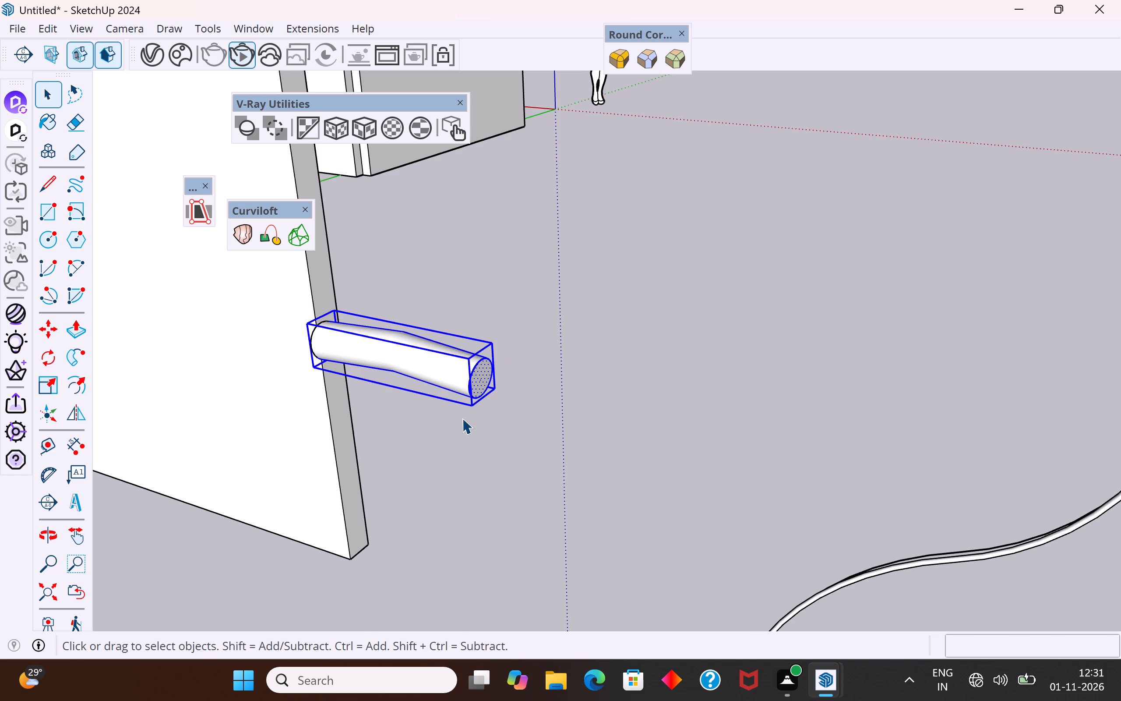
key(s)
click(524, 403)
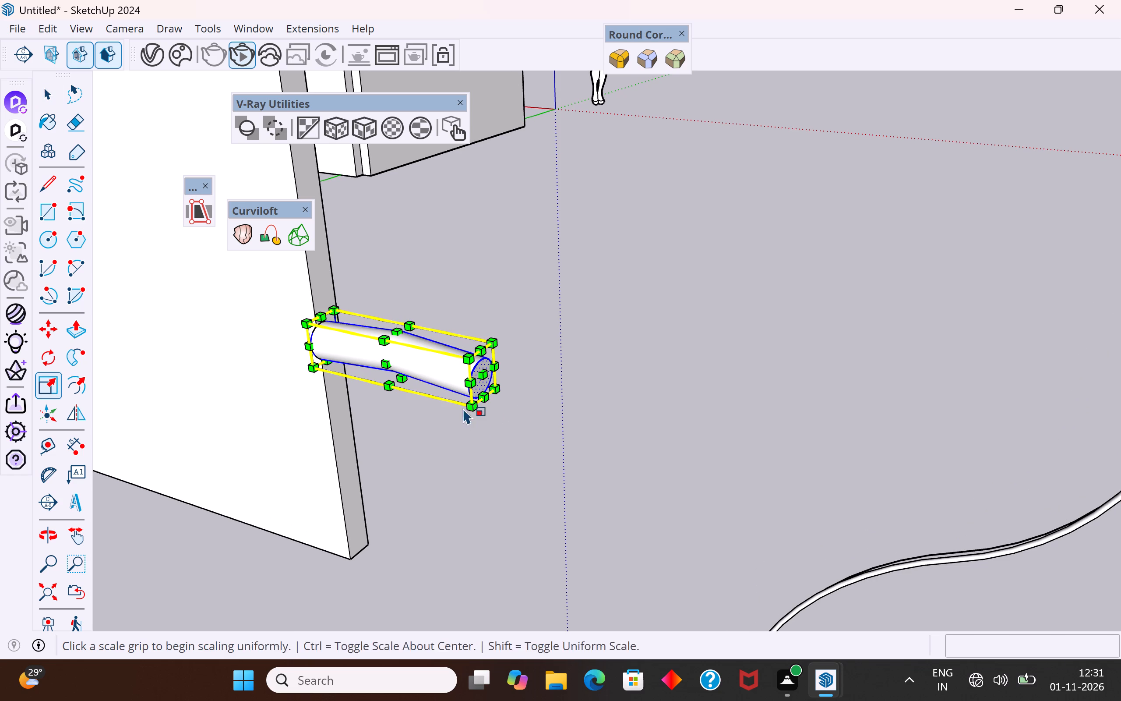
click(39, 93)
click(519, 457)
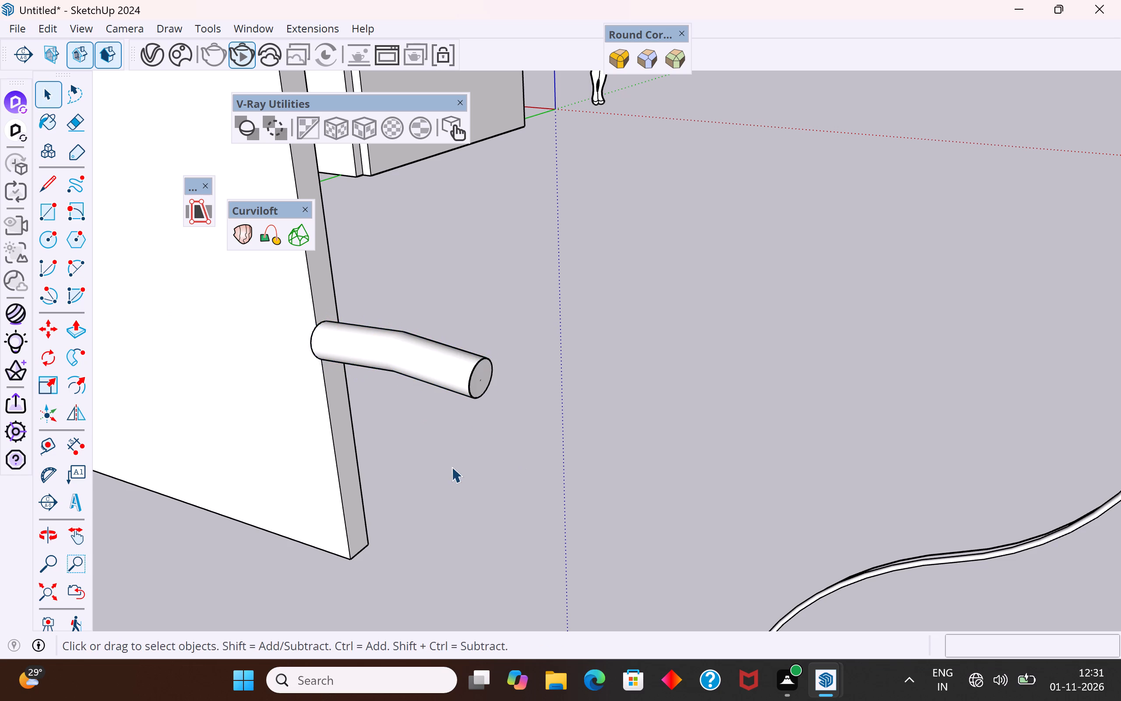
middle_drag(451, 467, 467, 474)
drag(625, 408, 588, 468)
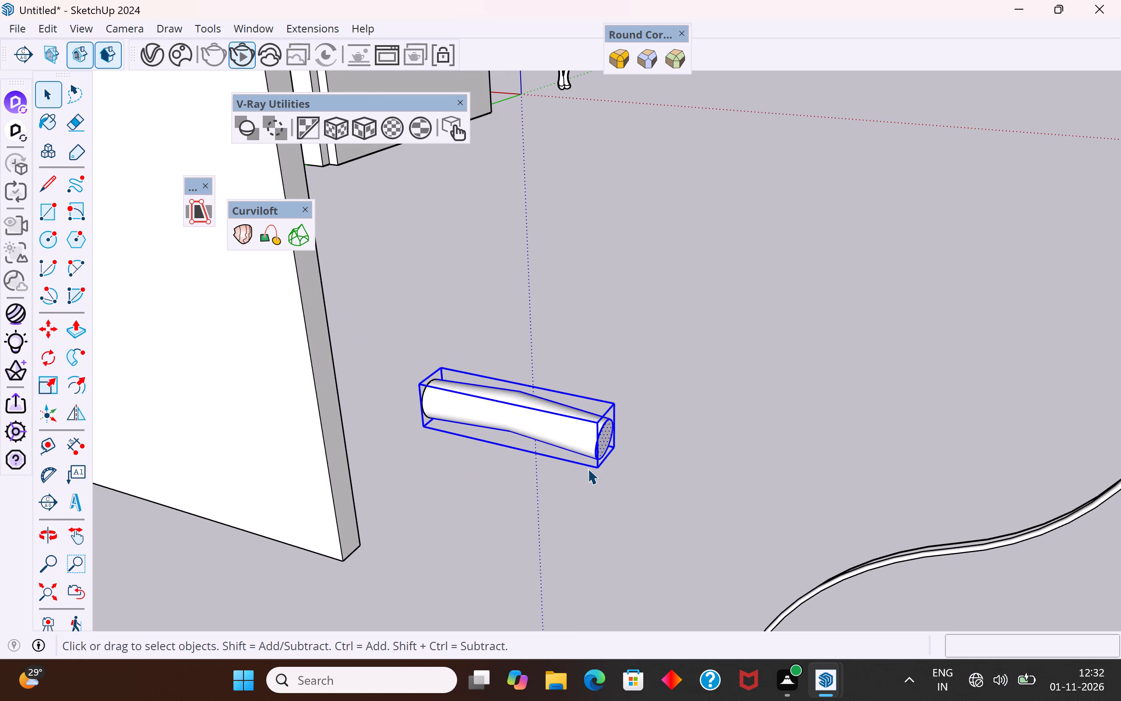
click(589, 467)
Scale only the tube's flat end face with its bounding edge uniformly about its centre by 0.72.
click(604, 434)
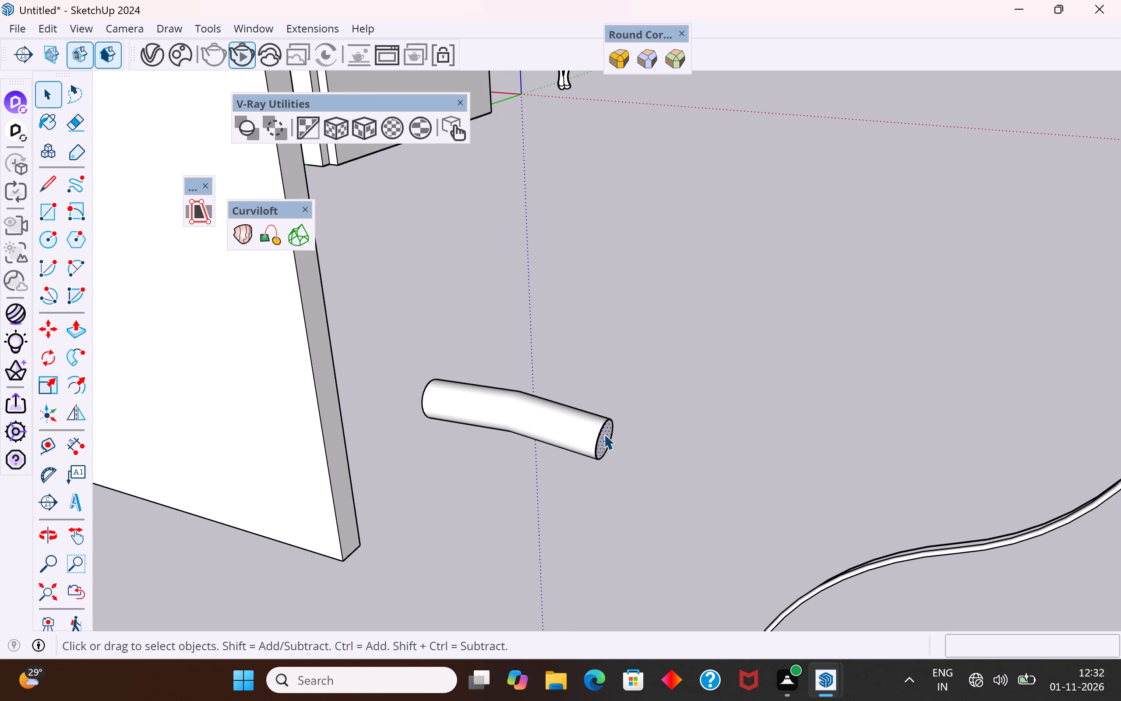
scroll(608, 432, up, 4)
click(682, 429)
scroll(597, 423, up, 2)
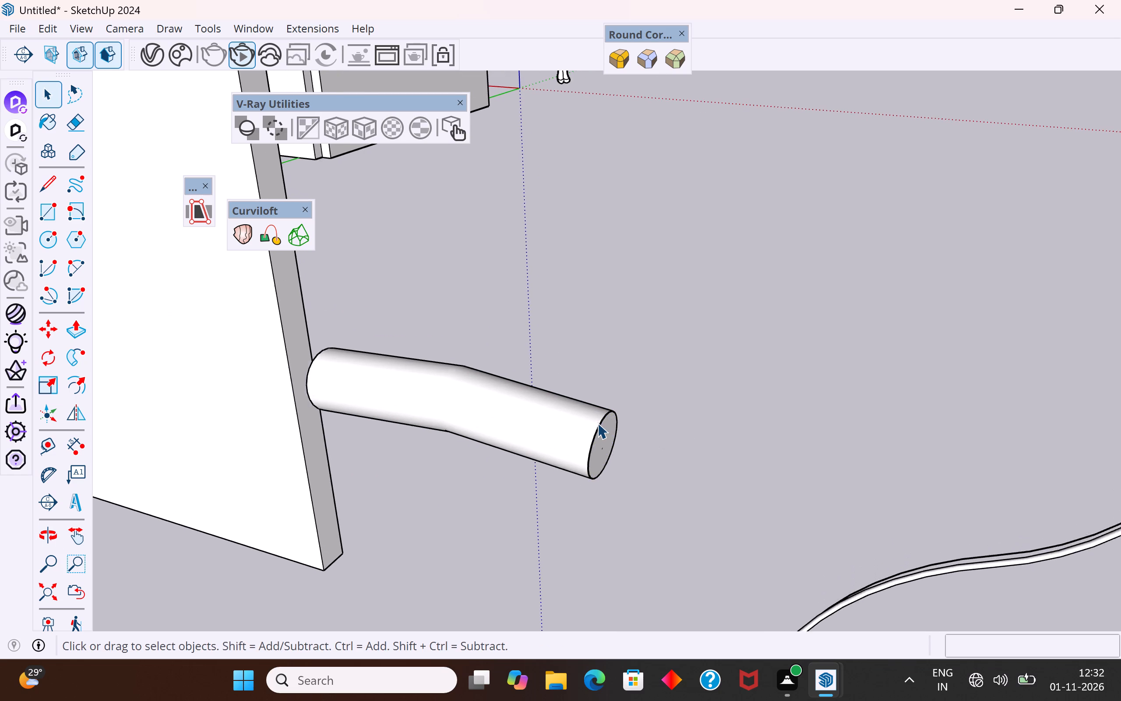
scroll(597, 423, up, 1)
click(601, 426)
double_click(601, 426)
double_click(601, 426)
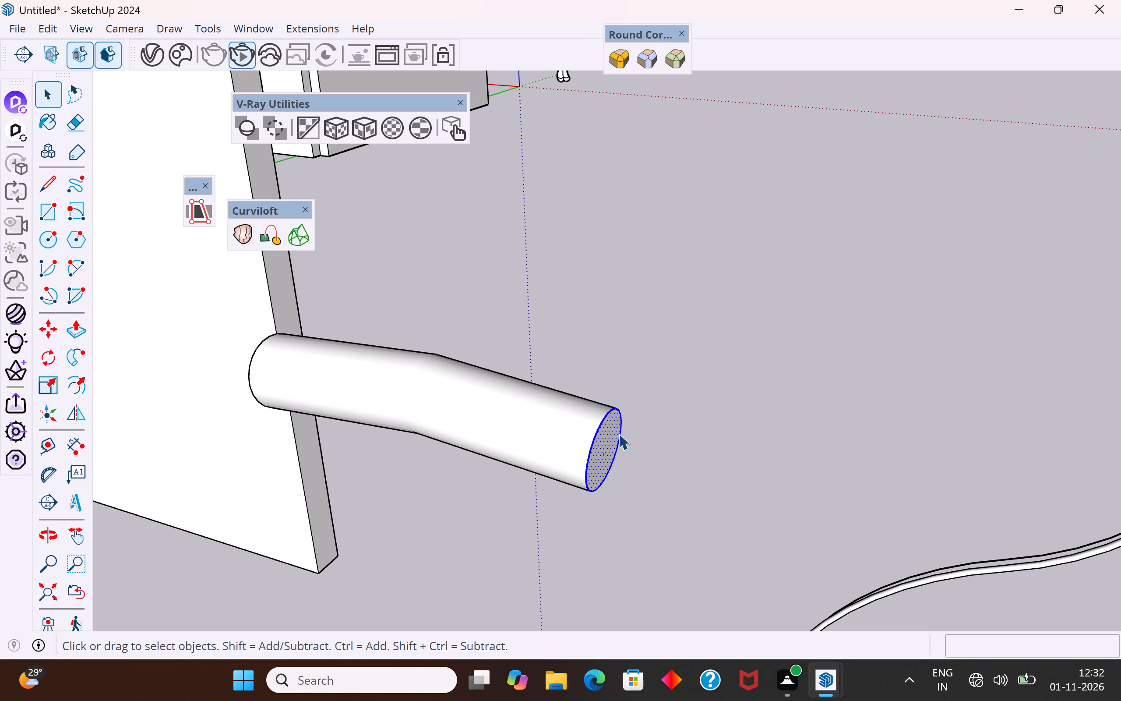
key(s)
scroll(639, 462, up, 1)
middle_drag(633, 462, 593, 447)
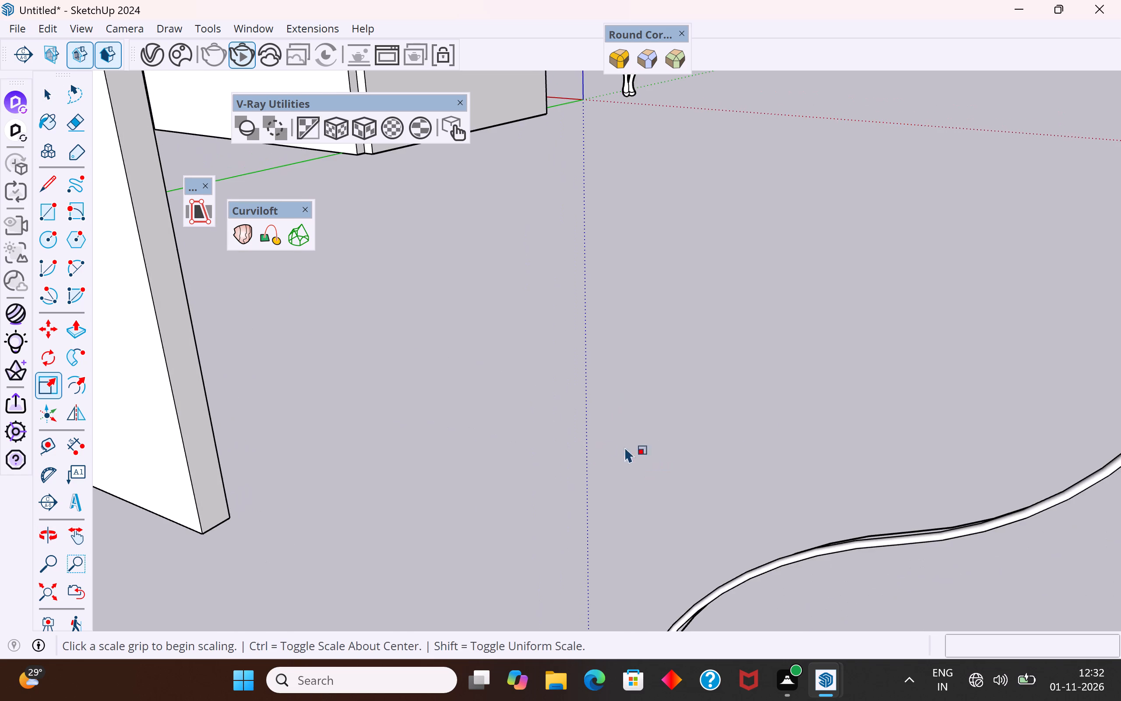
scroll(757, 425, down, 6)
scroll(696, 311, down, 3)
middle_drag(645, 365, 567, 384)
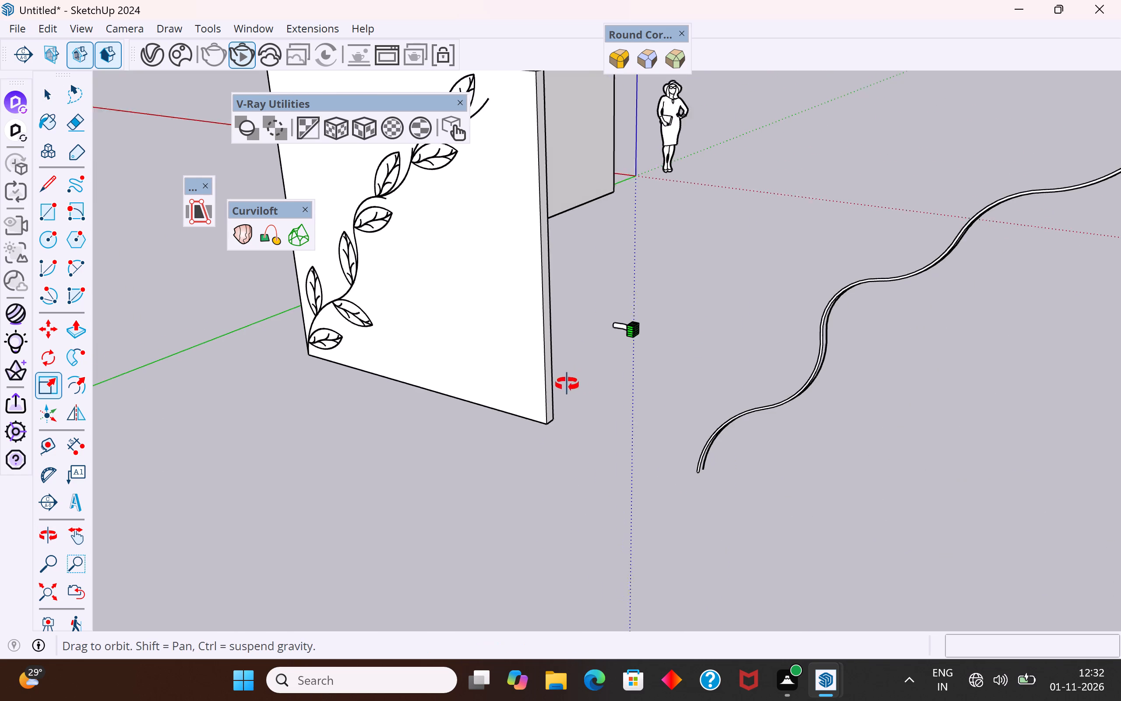
middle_drag(567, 384, 457, 347)
scroll(489, 298, up, 14)
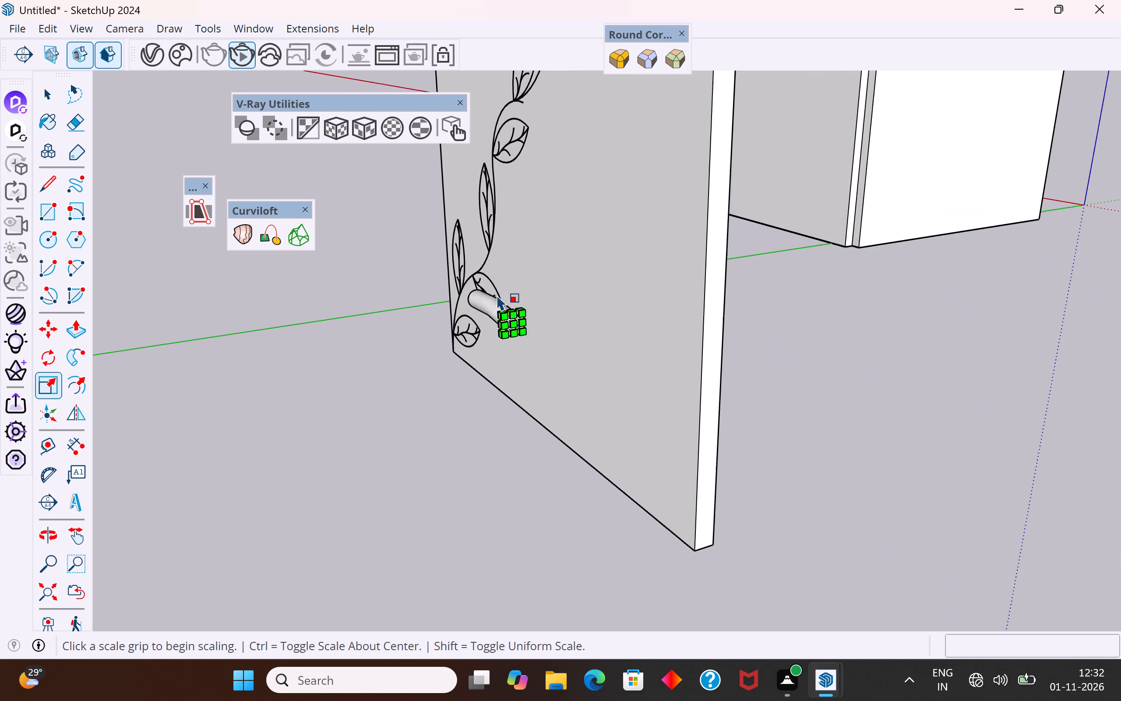
scroll(497, 295, up, 5)
scroll(522, 311, down, 3)
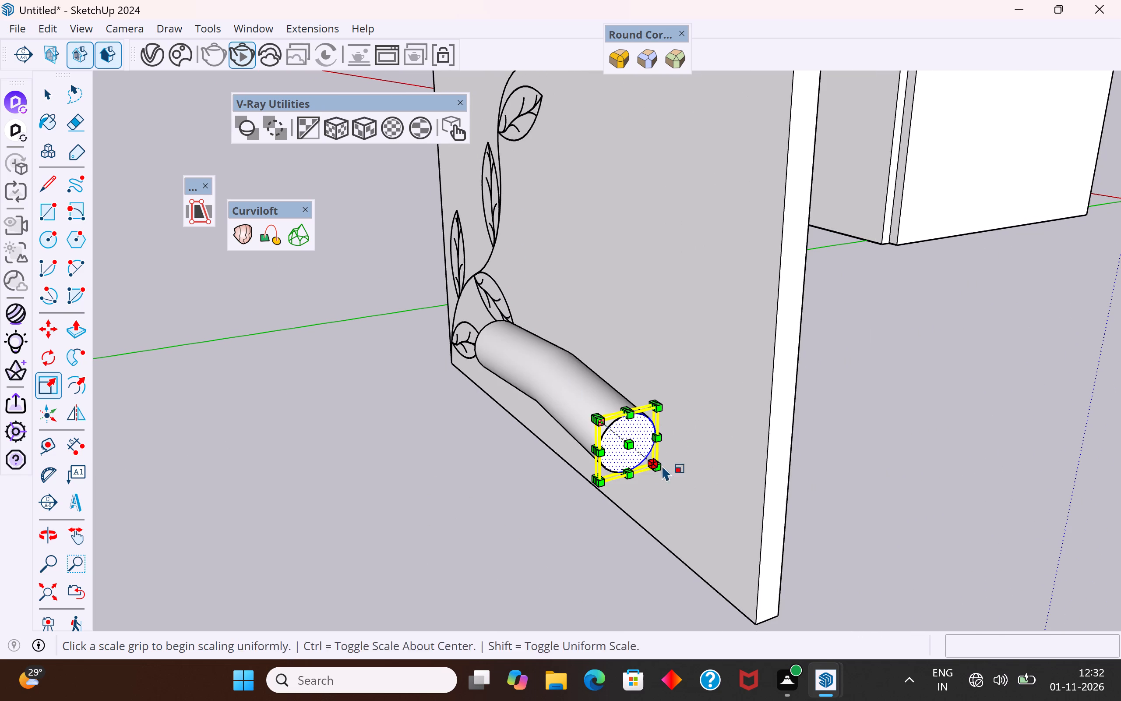
middle_drag(672, 459, 658, 457)
scroll(578, 479, down, 2)
middle_drag(490, 394, 451, 375)
scroll(395, 356, up, 2)
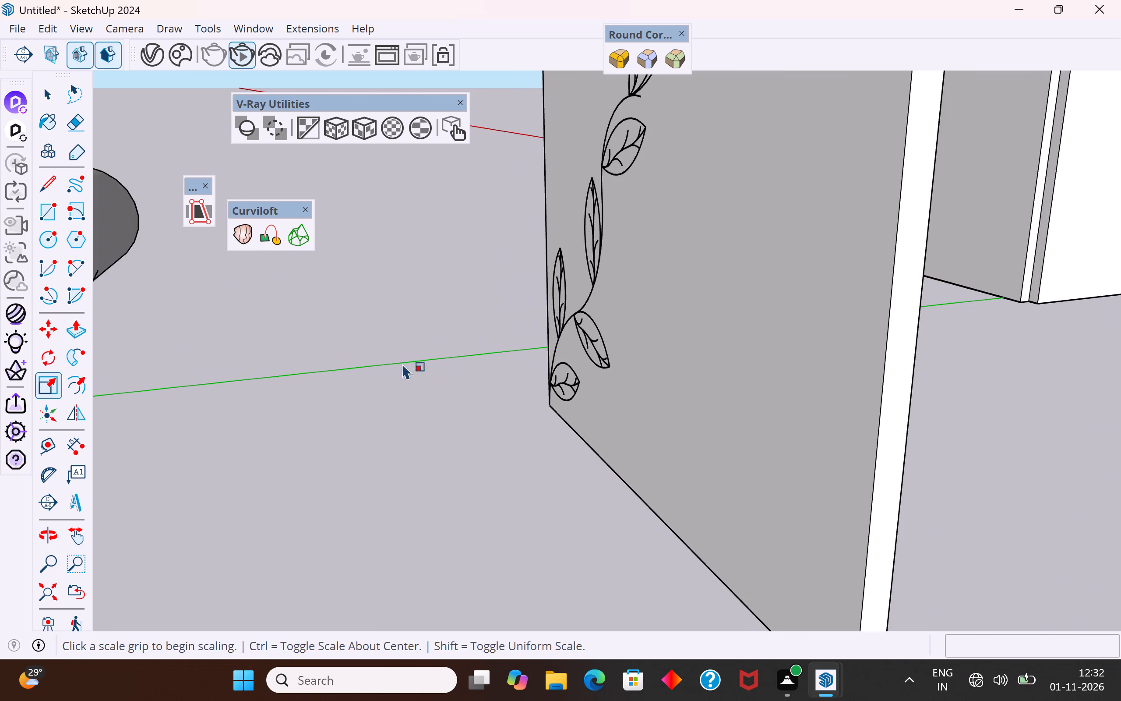
scroll(558, 392, down, 1)
scroll(449, 388, up, 6)
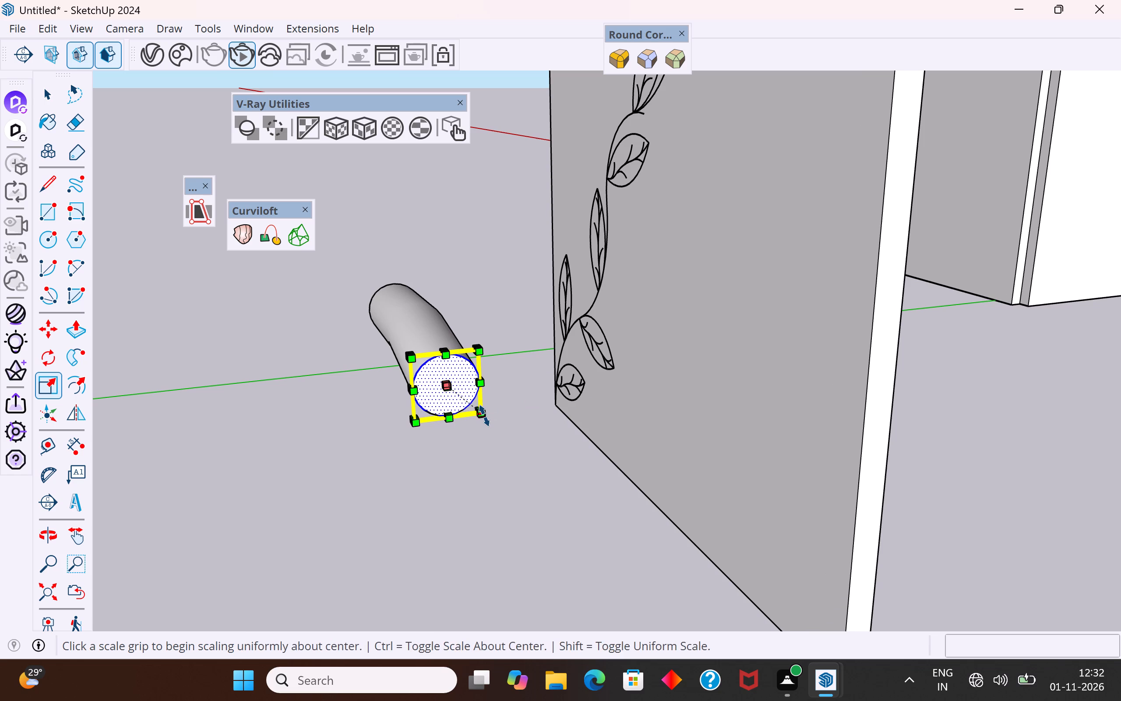
ctrl+drag(484, 416, 470, 407)
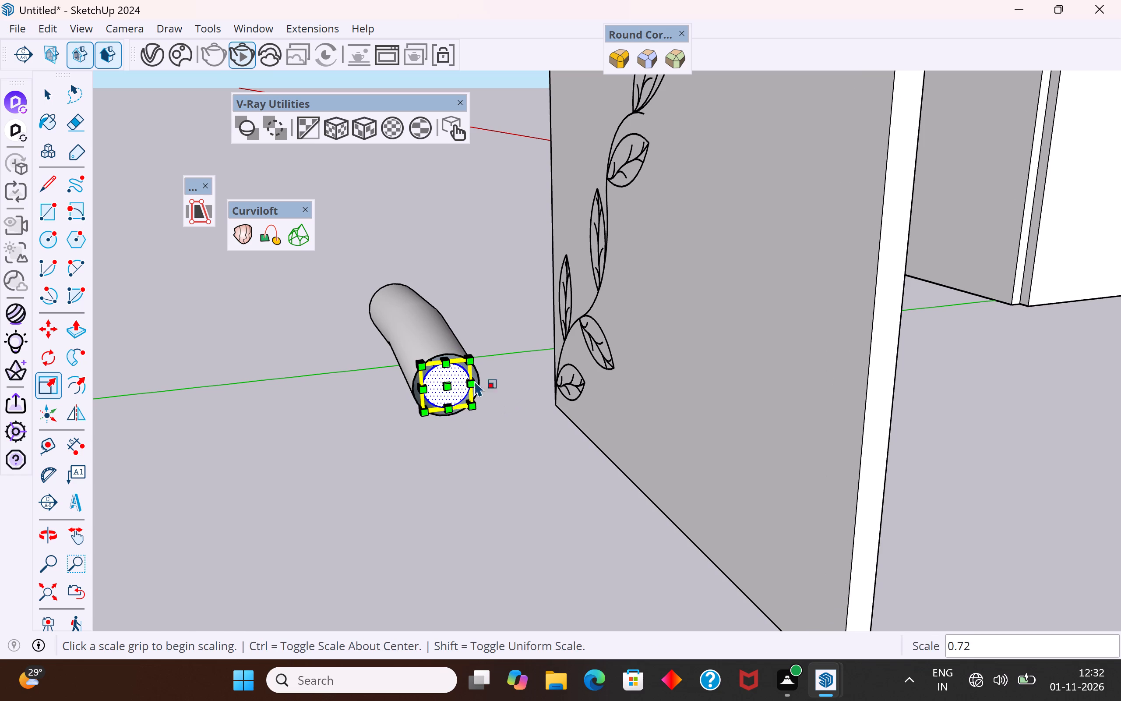
click(266, 350)
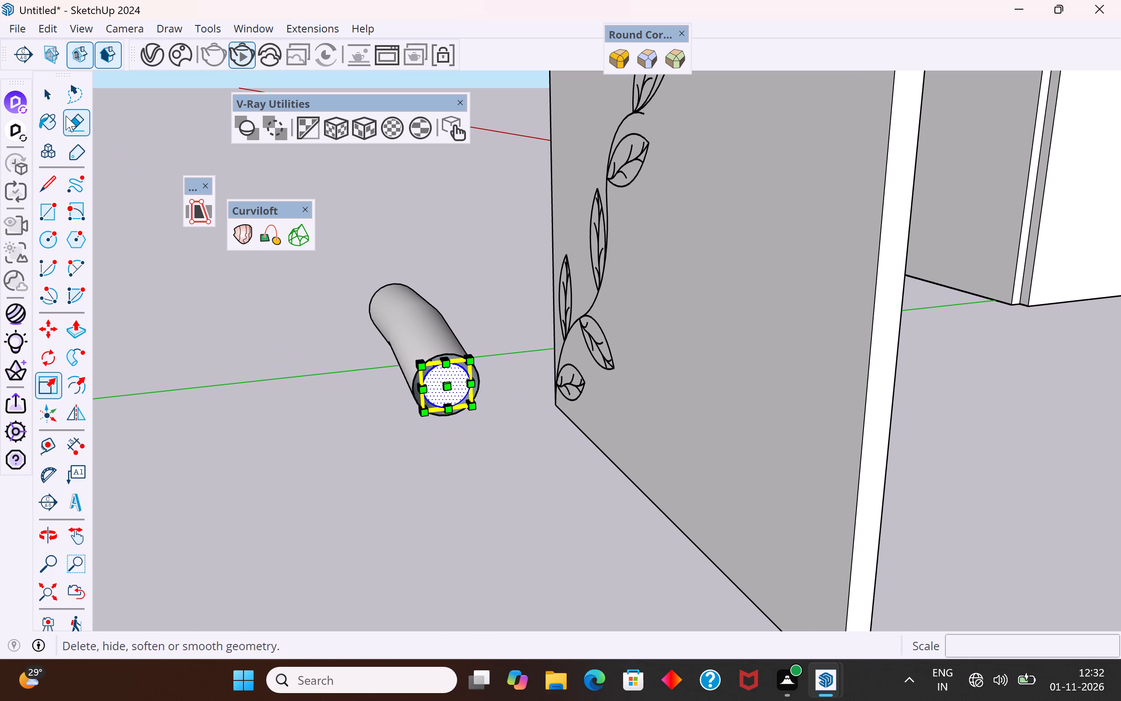
Delete the reduced flat end face together with its bounding edge from the tube's open end.
click(59, 100)
click(240, 306)
triple_click(448, 389)
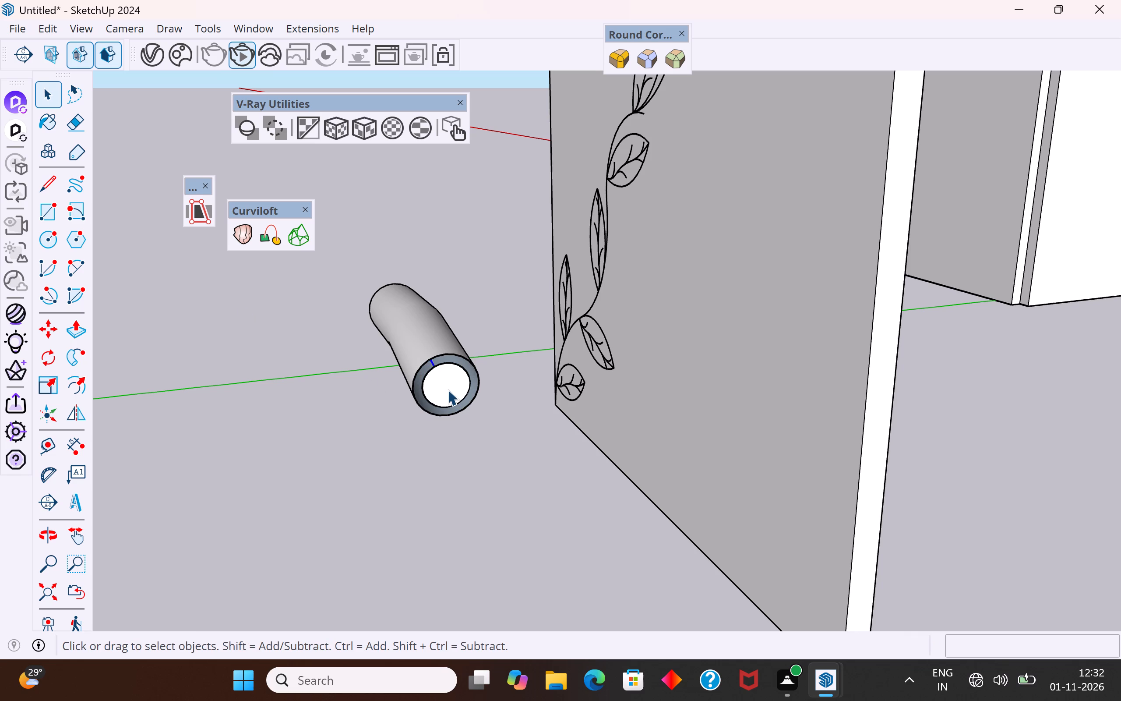
middle_drag(493, 425, 490, 434)
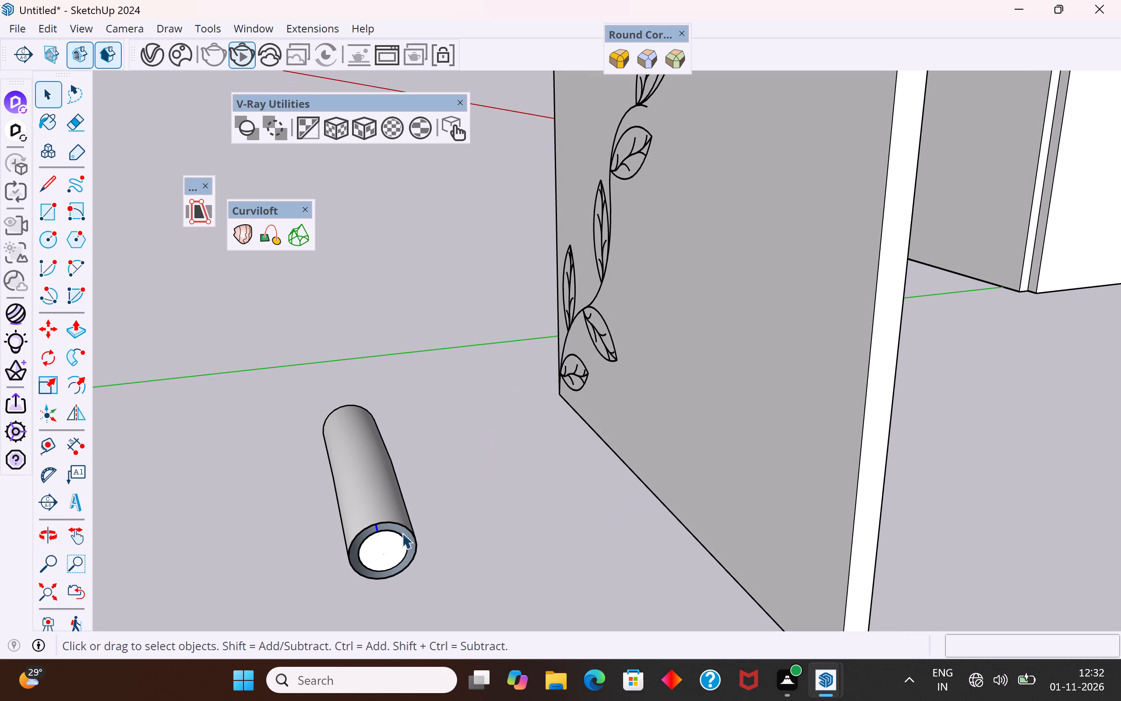
scroll(398, 536, up, 4)
double_click(402, 532)
double_click(406, 532)
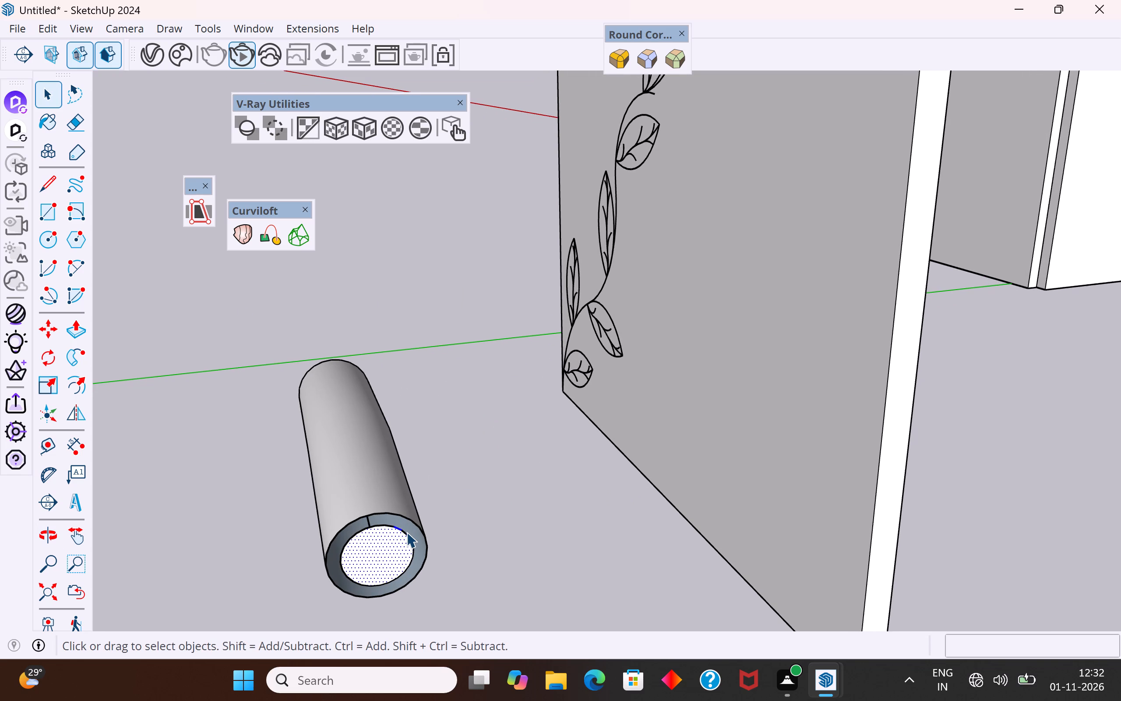
triple_click(406, 534)
key(Delete)
Delete the short leftover line inside the tube's open end.
middle_drag(386, 545, 381, 506)
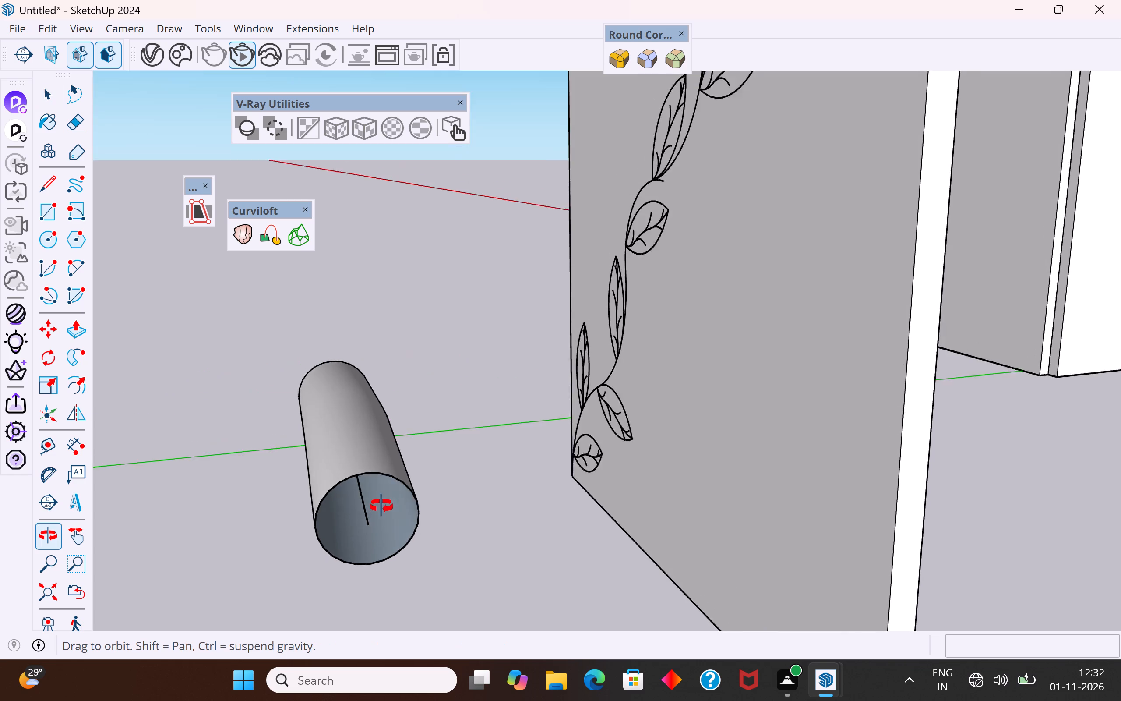
middle_drag(381, 506, 363, 425)
click(340, 428)
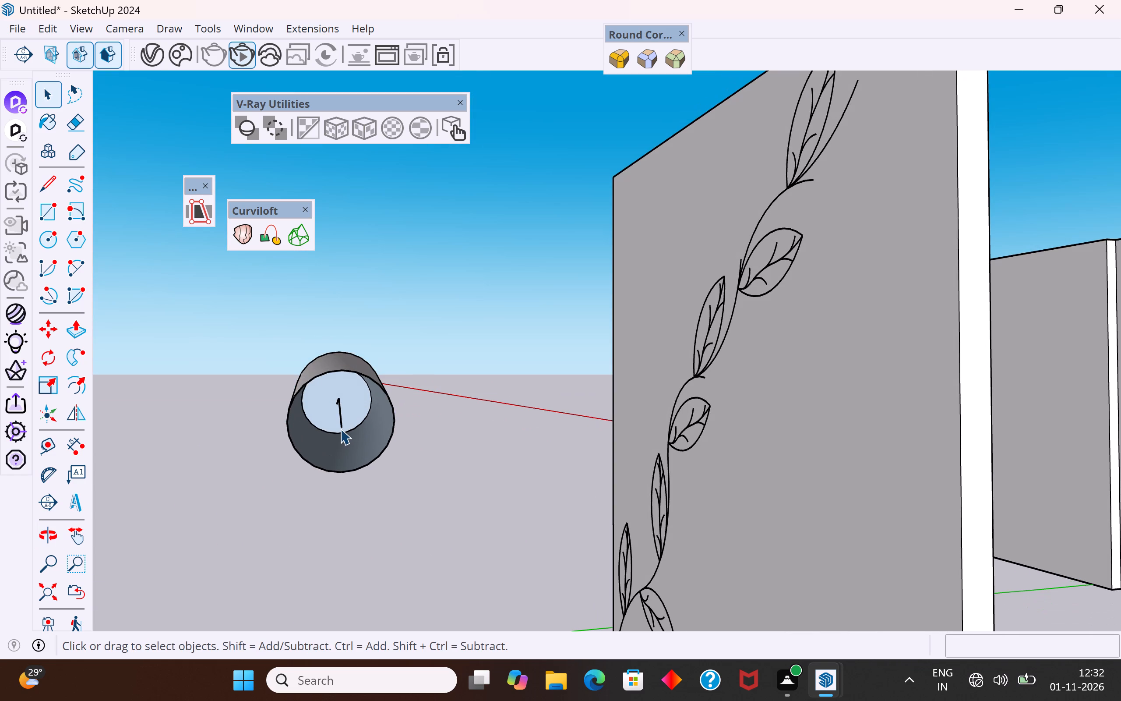
key(Delete)
Open the tube group, examine its connected surface and the rim of its open end, and close the group.
scroll(412, 384, down, 2)
middle_drag(424, 393, 434, 433)
scroll(435, 425, down, 2)
scroll(448, 514, up, 18)
scroll(427, 481, up, 4)
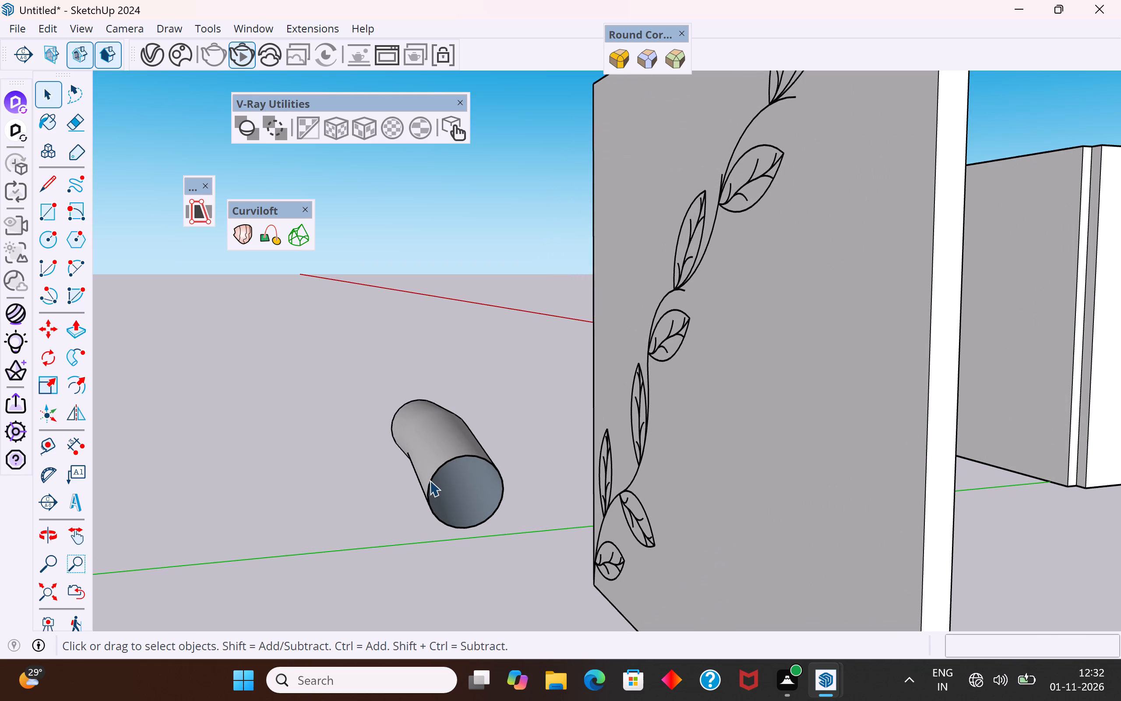
double_click(433, 478)
double_click(433, 478)
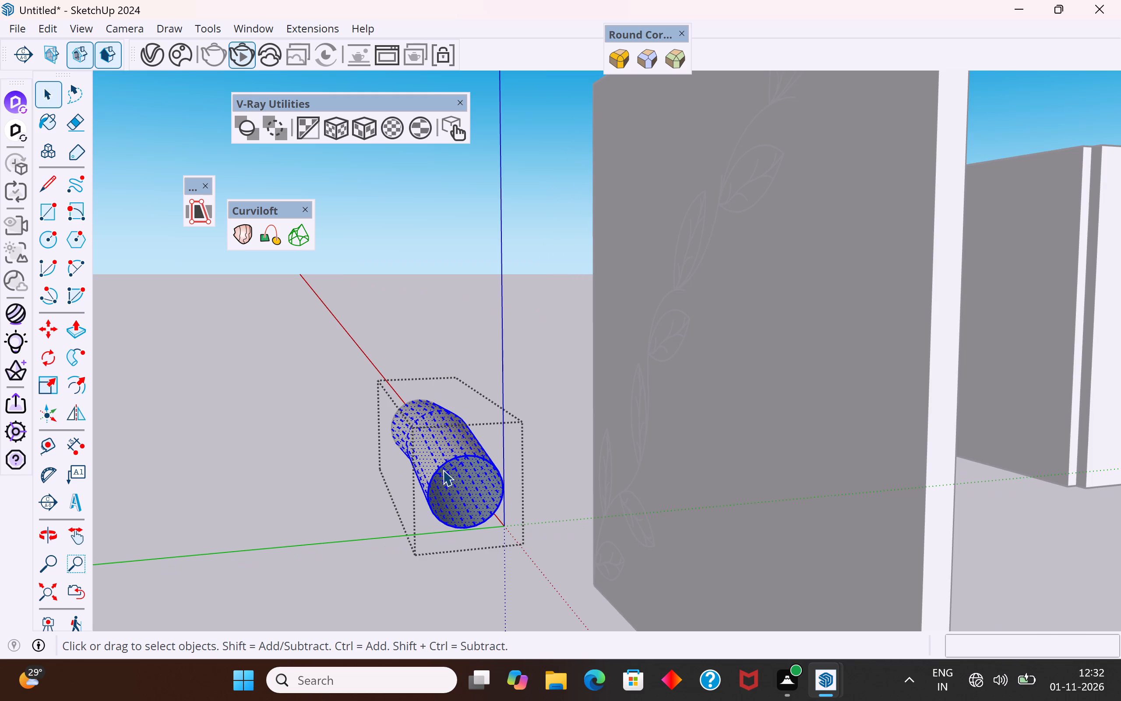
scroll(436, 477, up, 4)
scroll(436, 477, down, 4)
scroll(436, 477, up, 3)
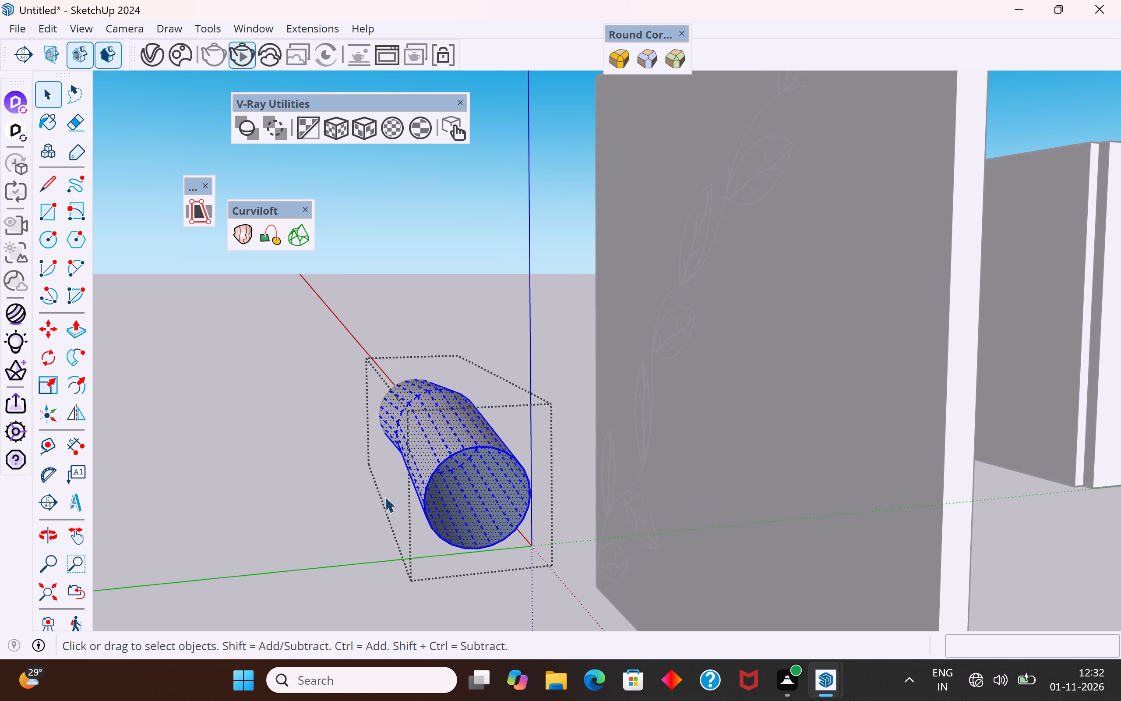
click(360, 506)
triple_click(430, 478)
click(430, 478)
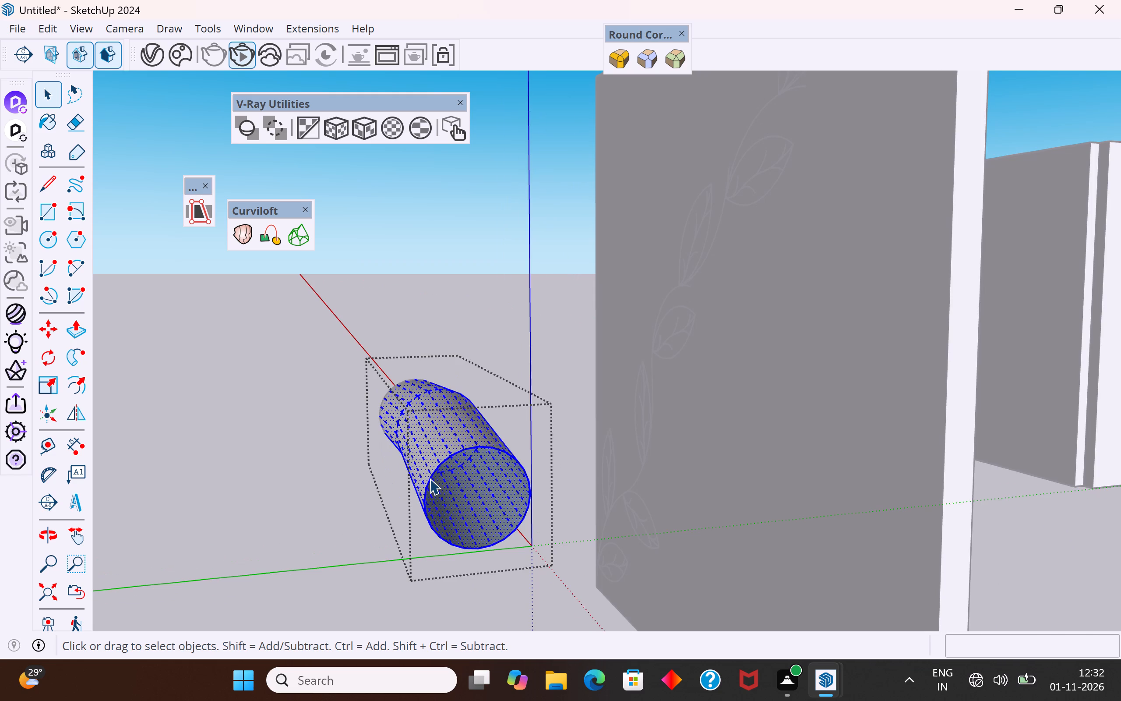
double_click(434, 471)
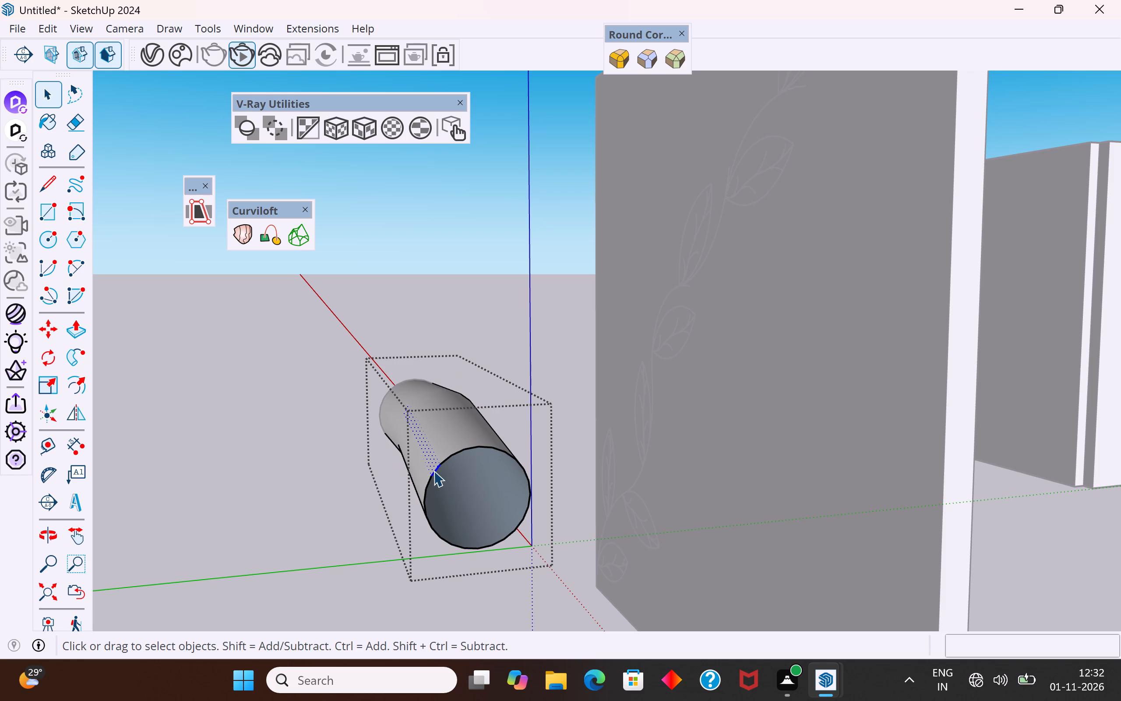
scroll(529, 209, down, 2)
scroll(458, 239, down, 4)
middle_drag(463, 328, 508, 370)
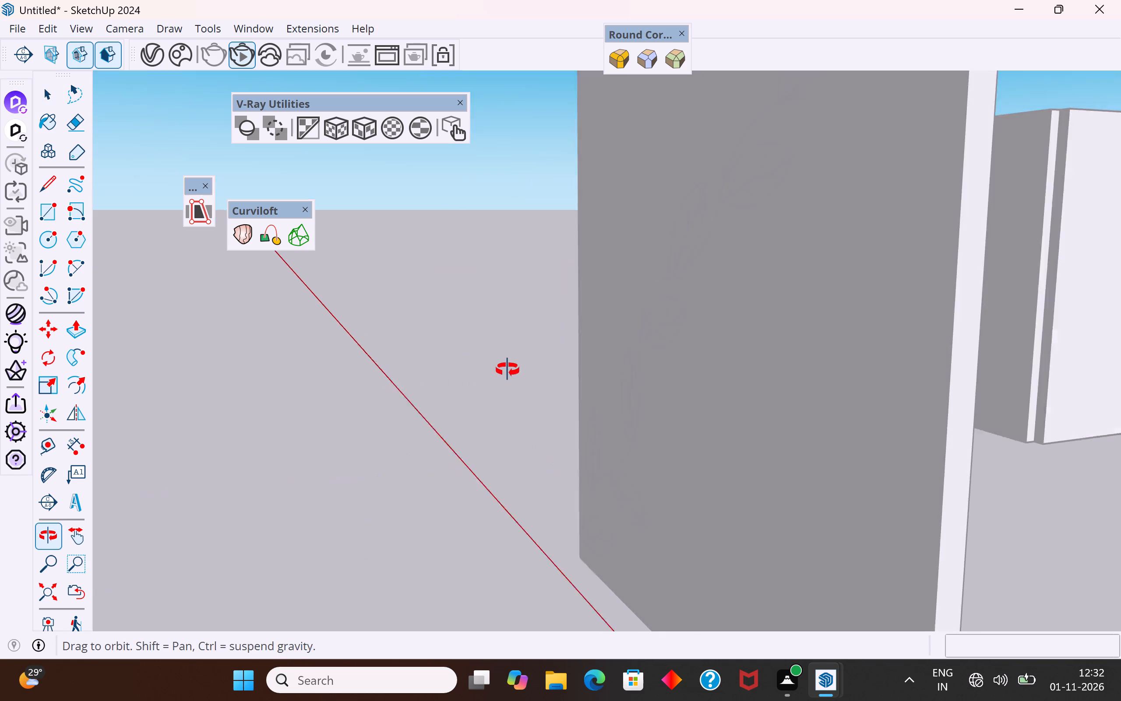
middle_drag(508, 370, 511, 372)
scroll(424, 292, down, 20)
scroll(424, 292, down, 1)
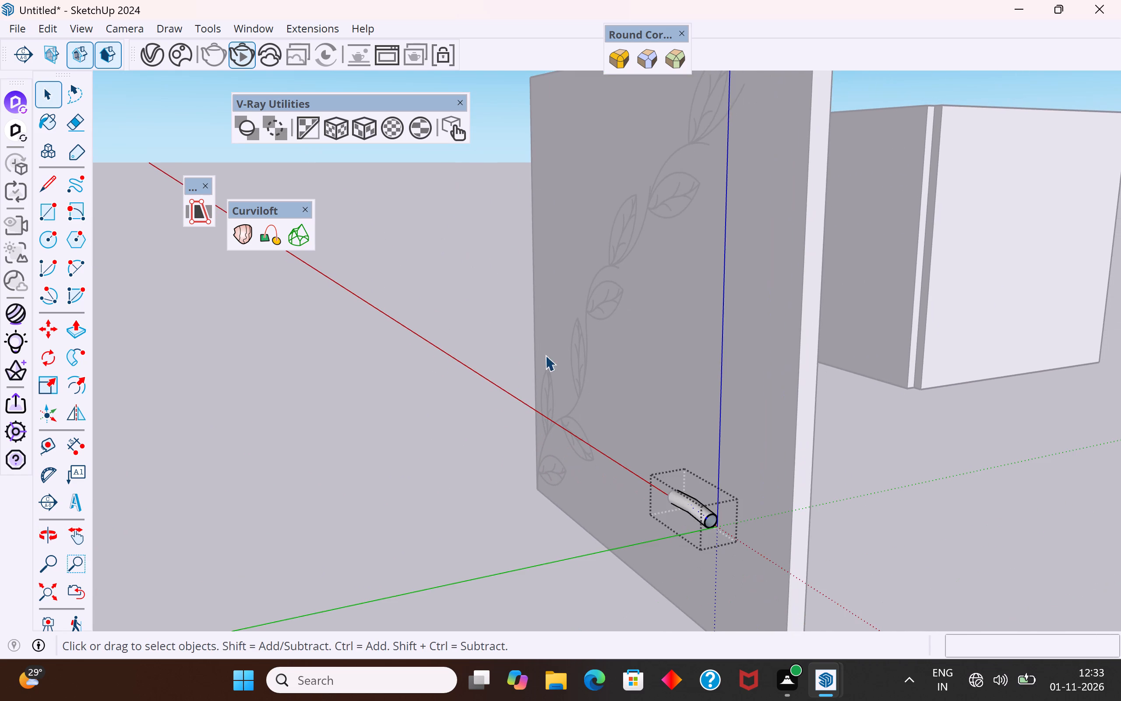
scroll(480, 203, down, 4)
scroll(469, 247, down, 4)
scroll(514, 251, down, 3)
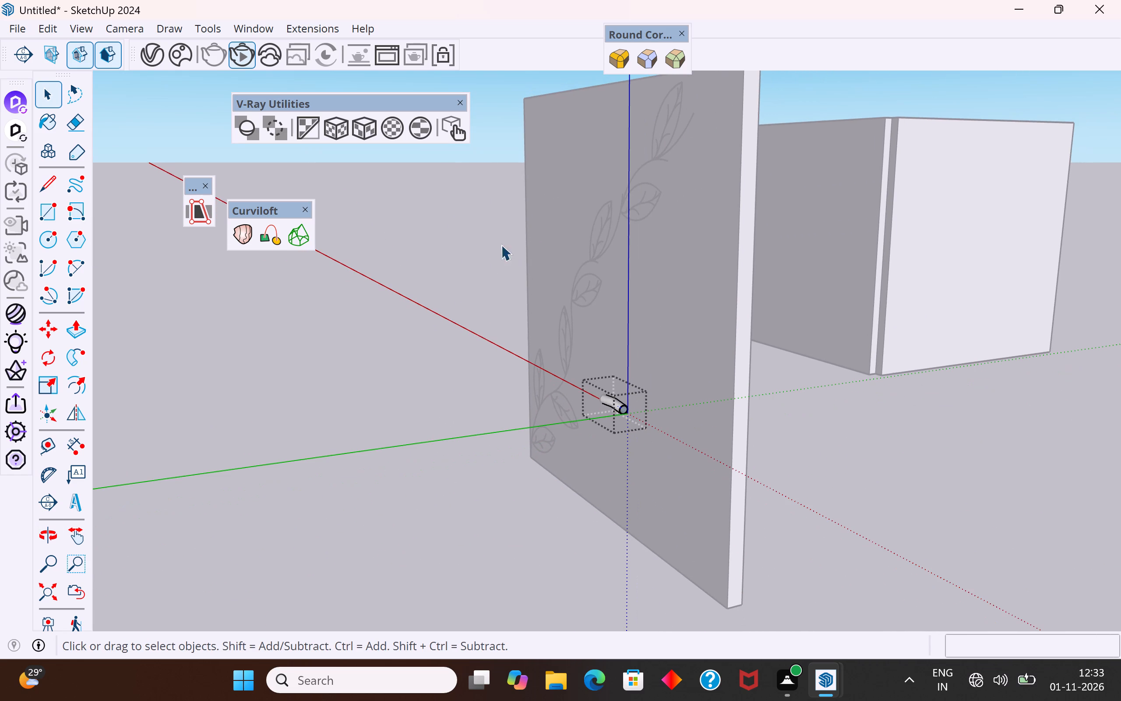
click(590, 518)
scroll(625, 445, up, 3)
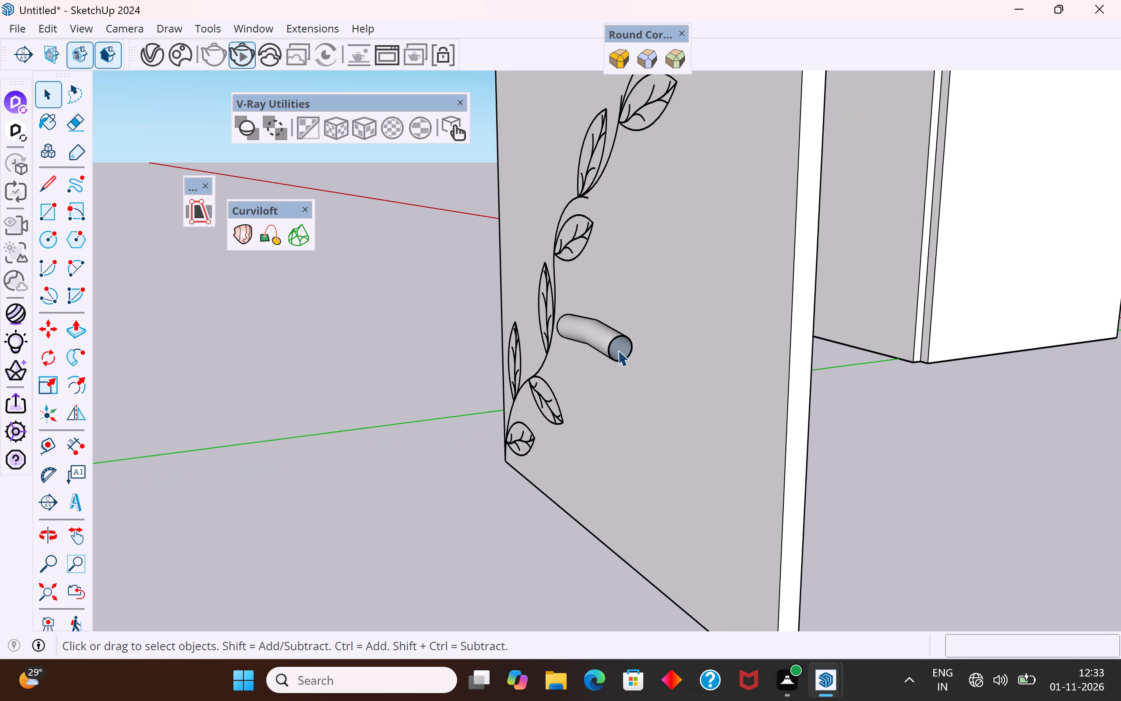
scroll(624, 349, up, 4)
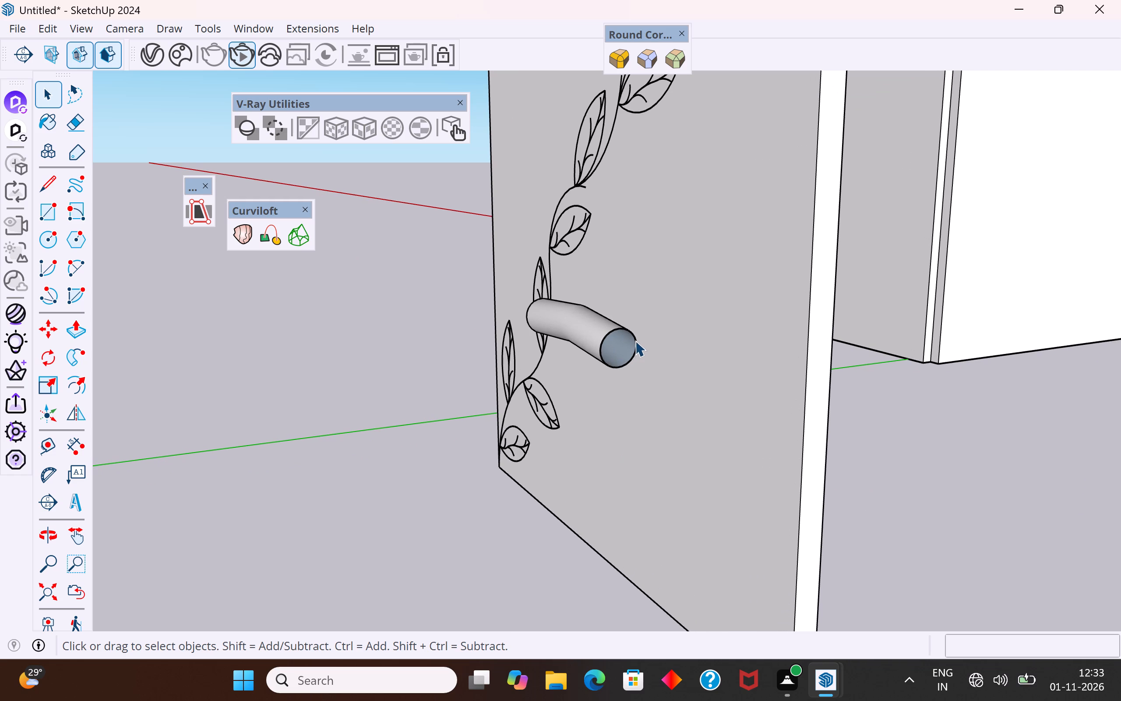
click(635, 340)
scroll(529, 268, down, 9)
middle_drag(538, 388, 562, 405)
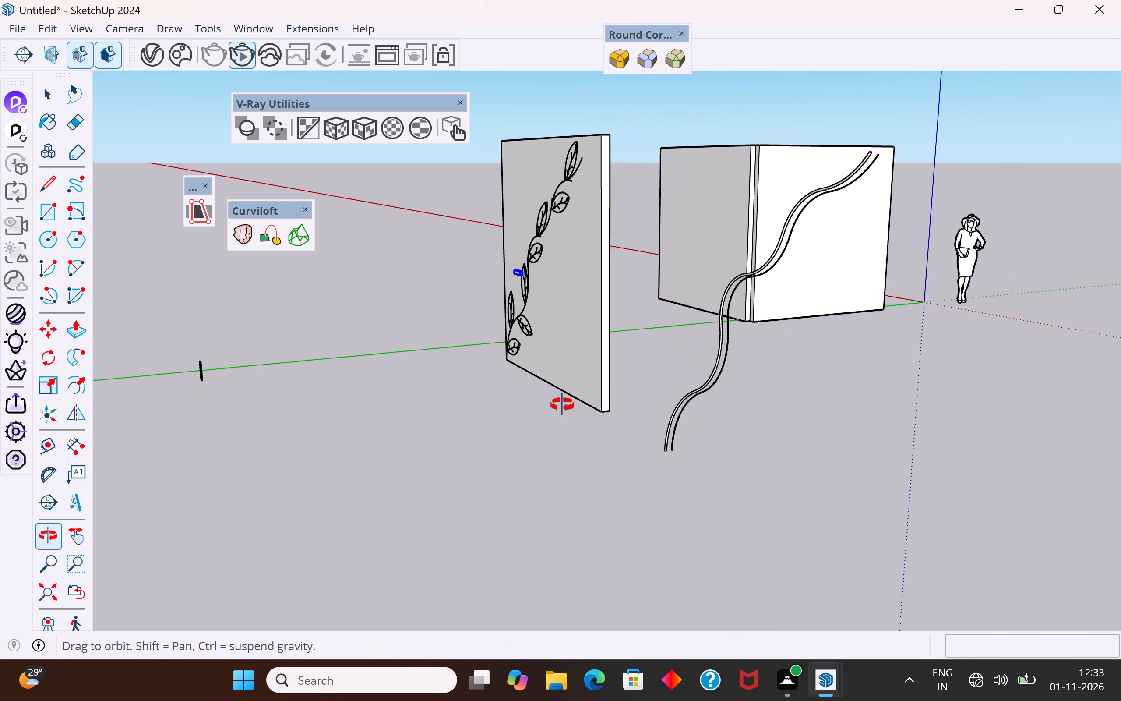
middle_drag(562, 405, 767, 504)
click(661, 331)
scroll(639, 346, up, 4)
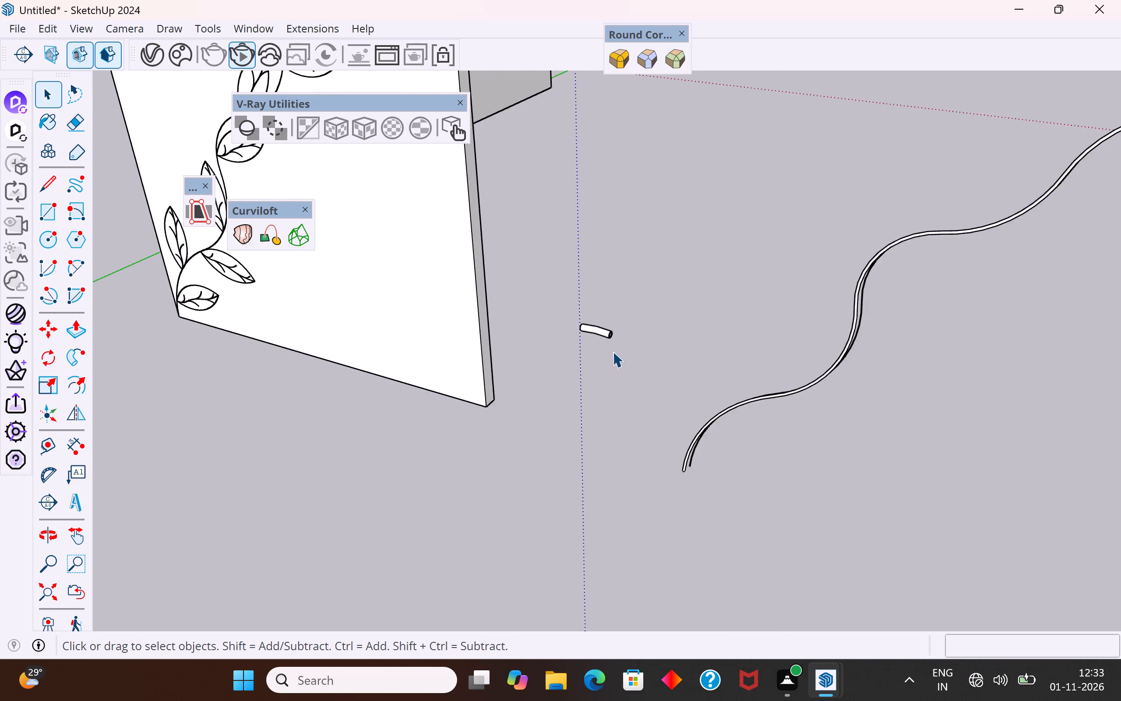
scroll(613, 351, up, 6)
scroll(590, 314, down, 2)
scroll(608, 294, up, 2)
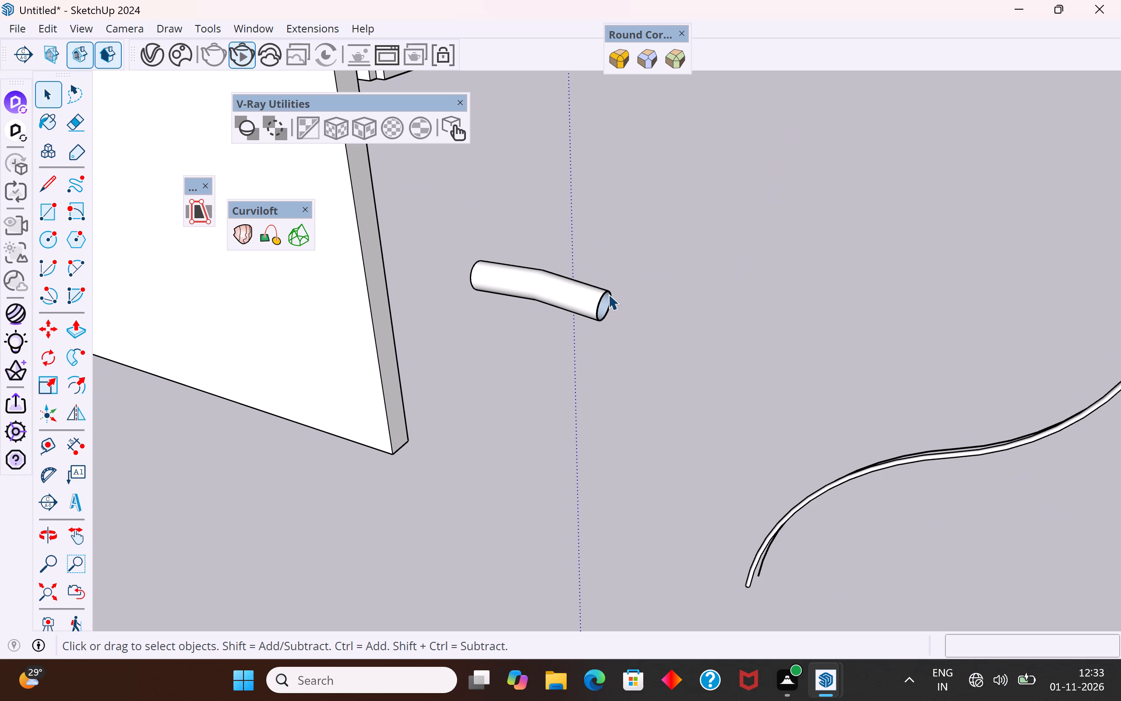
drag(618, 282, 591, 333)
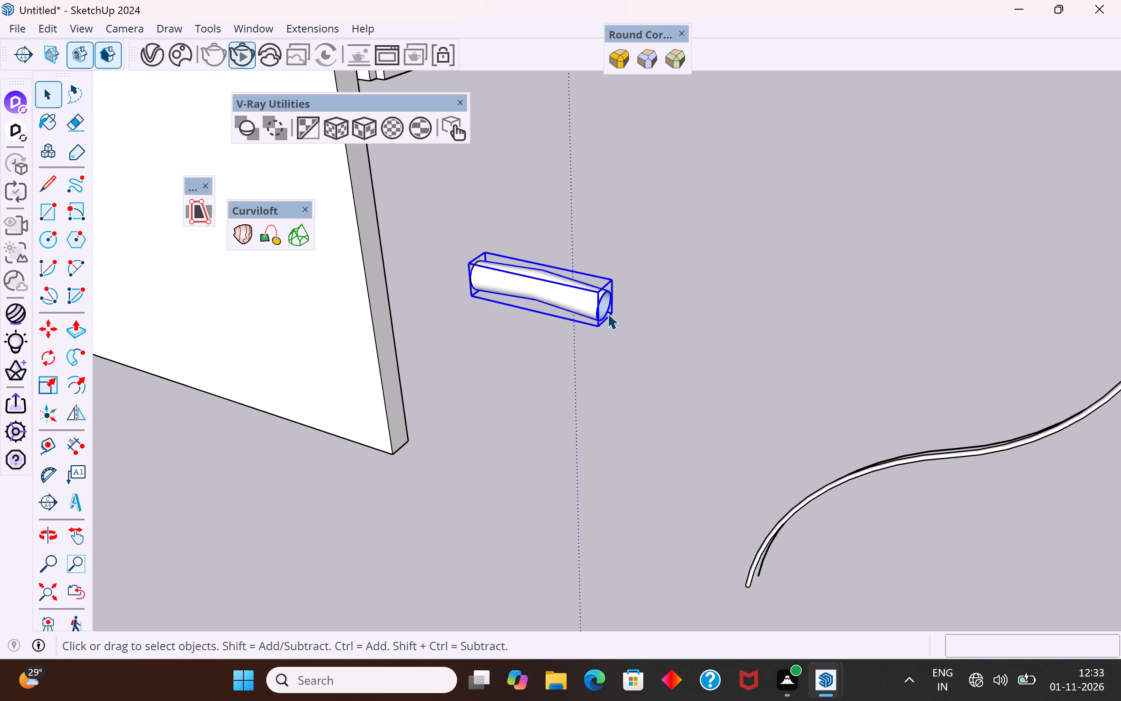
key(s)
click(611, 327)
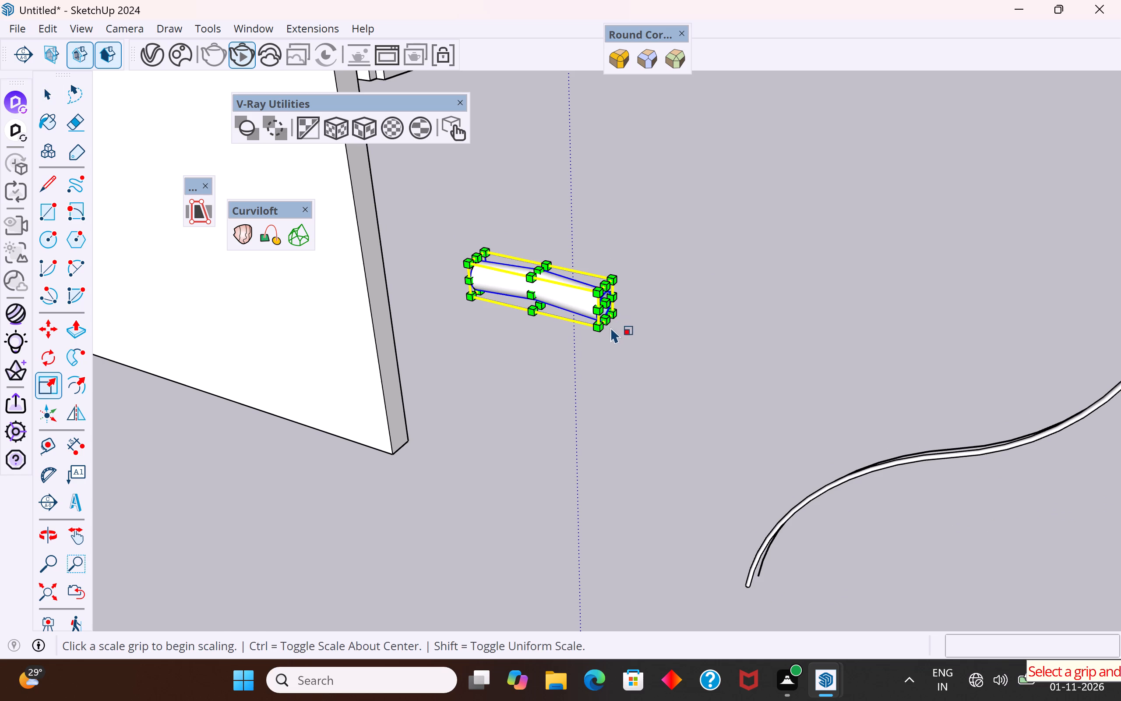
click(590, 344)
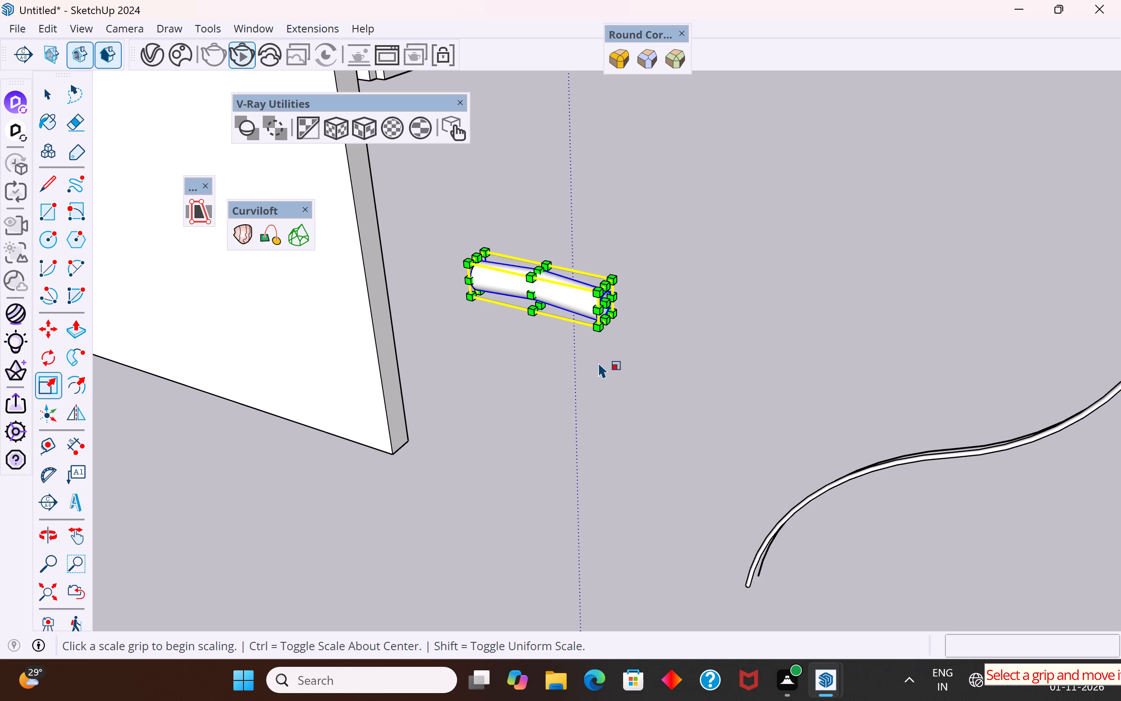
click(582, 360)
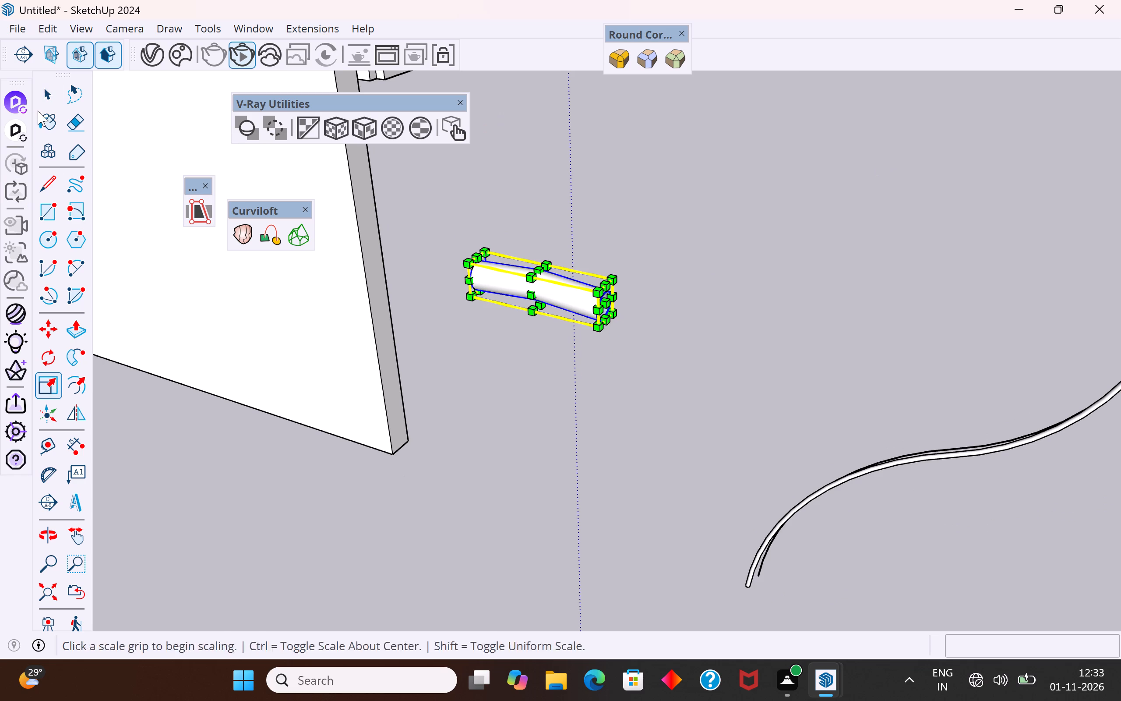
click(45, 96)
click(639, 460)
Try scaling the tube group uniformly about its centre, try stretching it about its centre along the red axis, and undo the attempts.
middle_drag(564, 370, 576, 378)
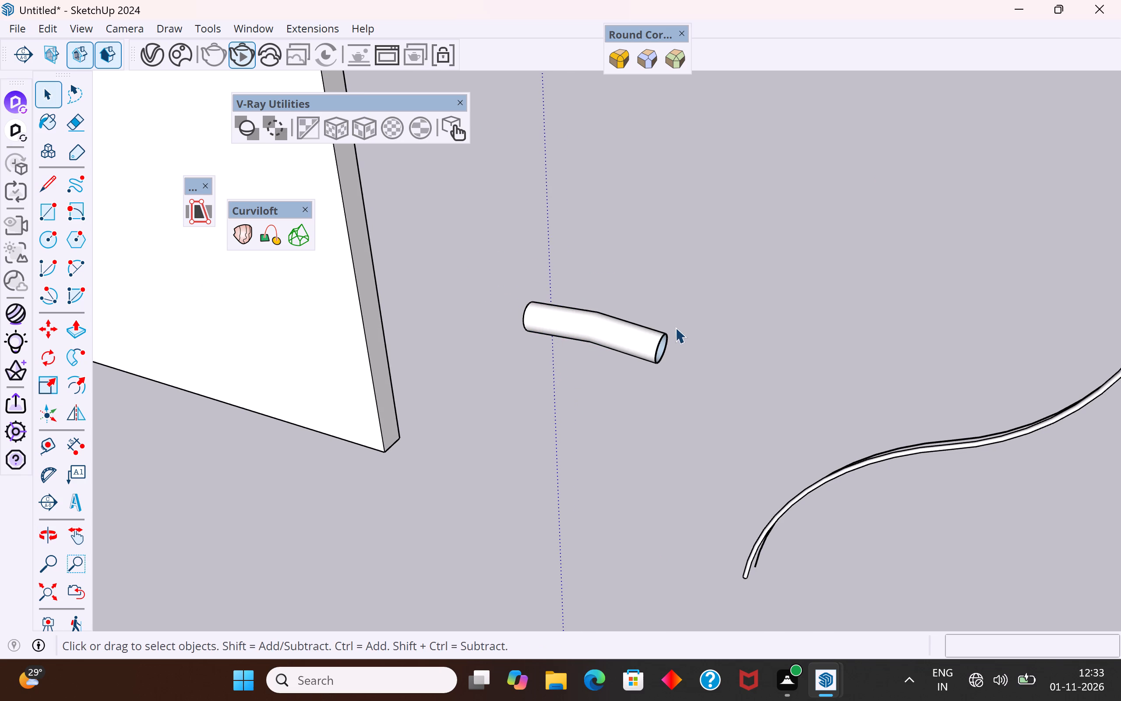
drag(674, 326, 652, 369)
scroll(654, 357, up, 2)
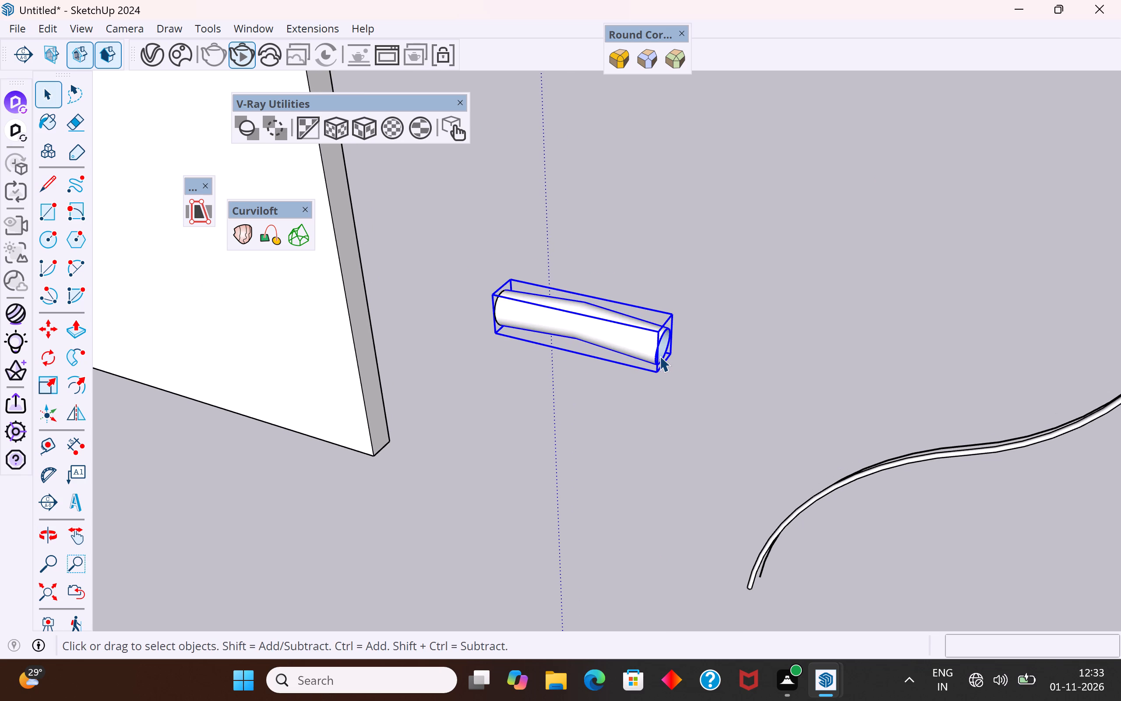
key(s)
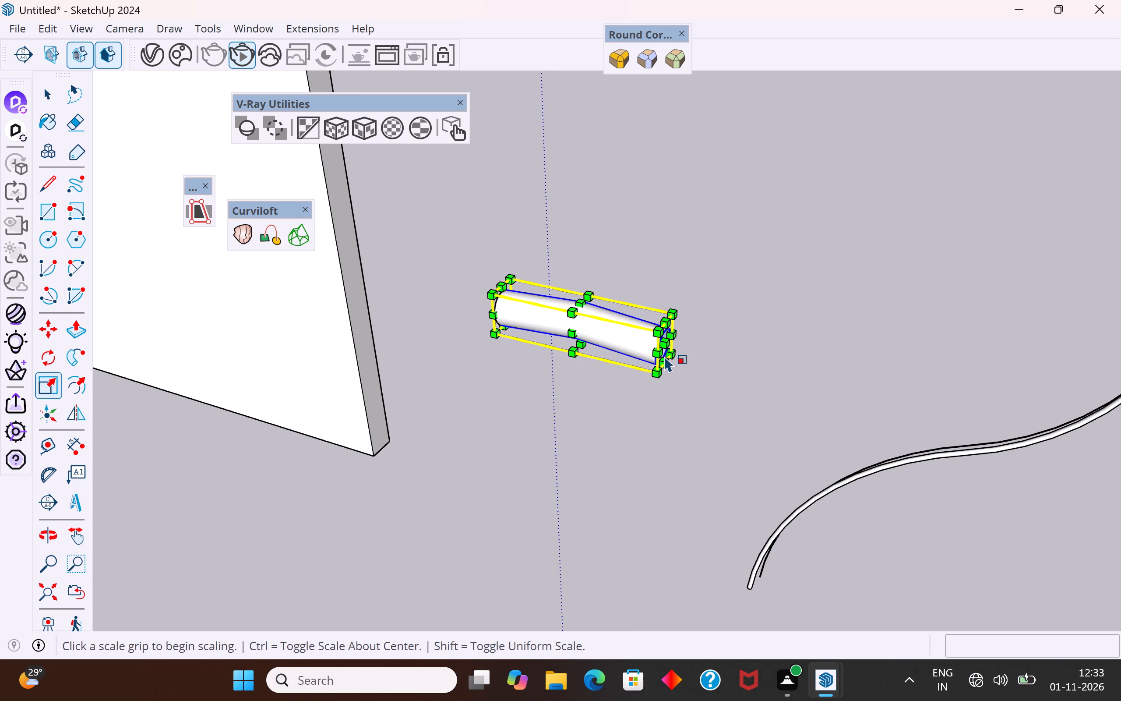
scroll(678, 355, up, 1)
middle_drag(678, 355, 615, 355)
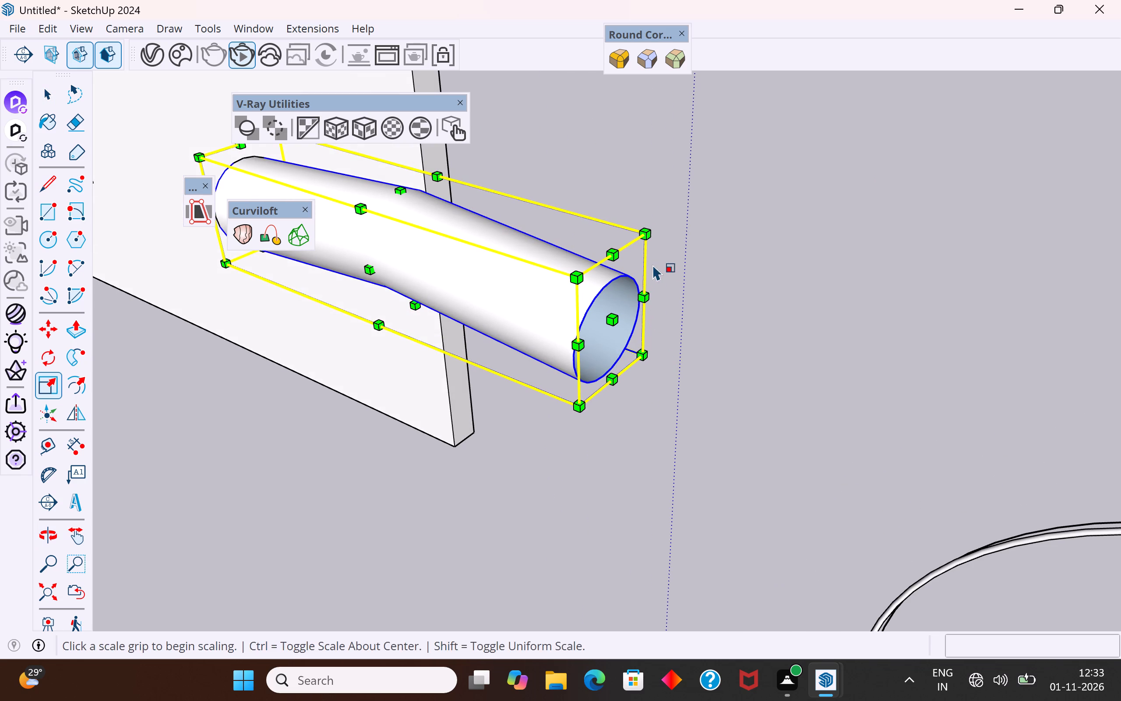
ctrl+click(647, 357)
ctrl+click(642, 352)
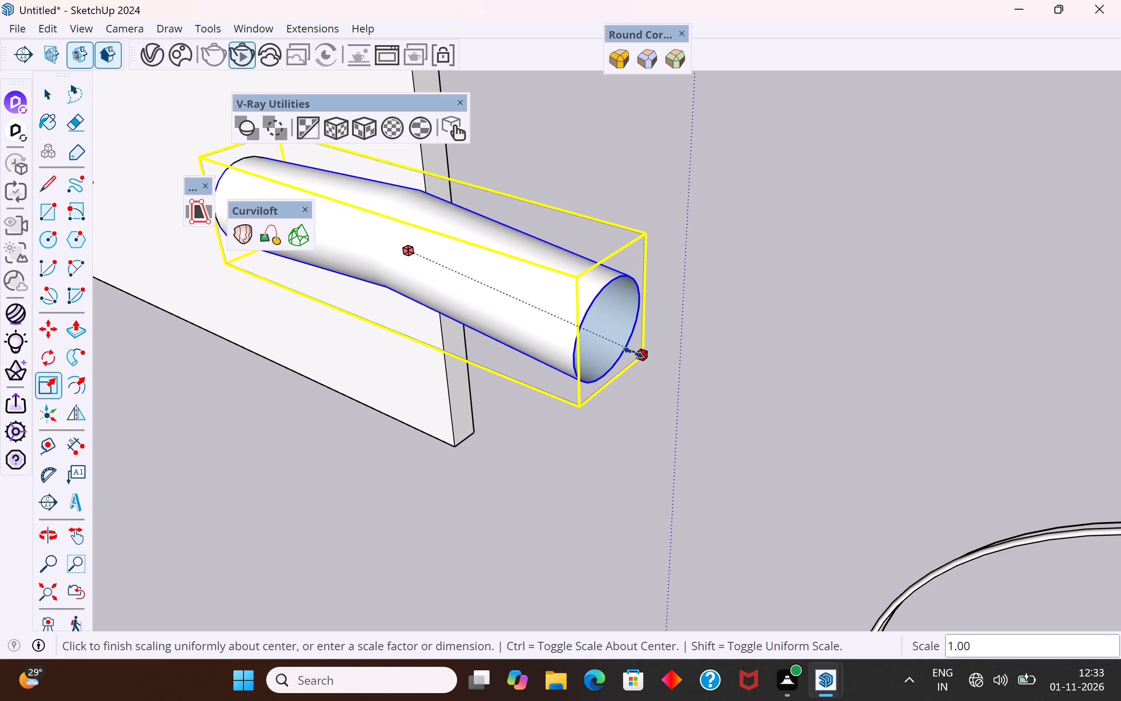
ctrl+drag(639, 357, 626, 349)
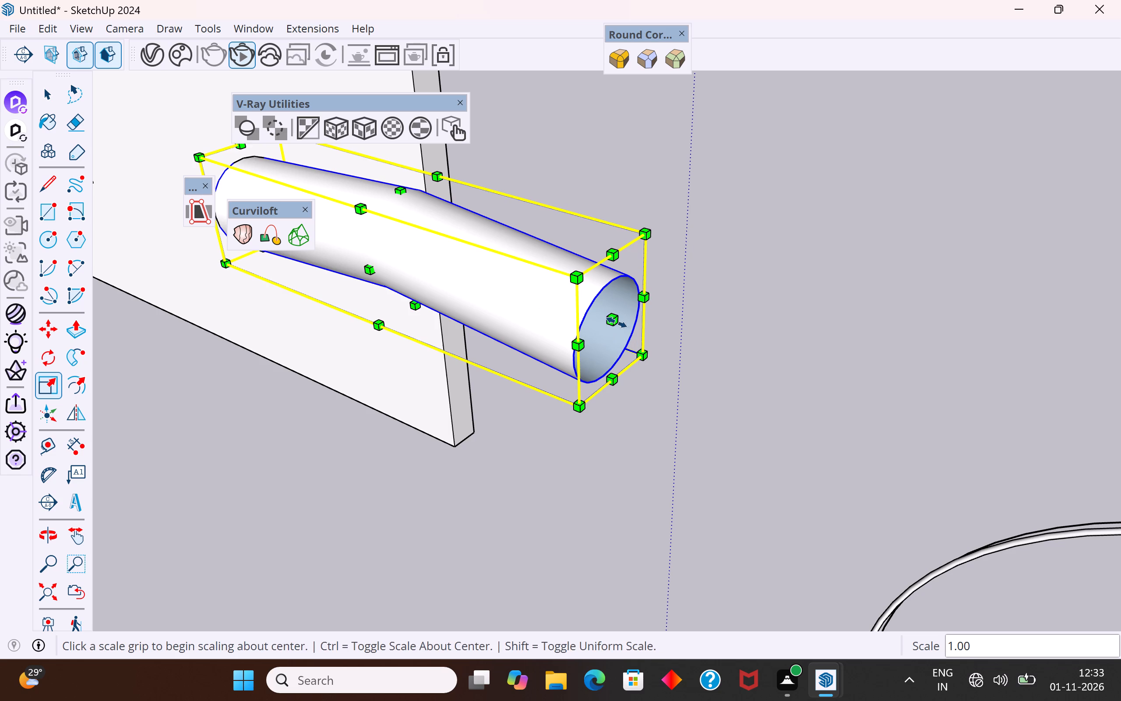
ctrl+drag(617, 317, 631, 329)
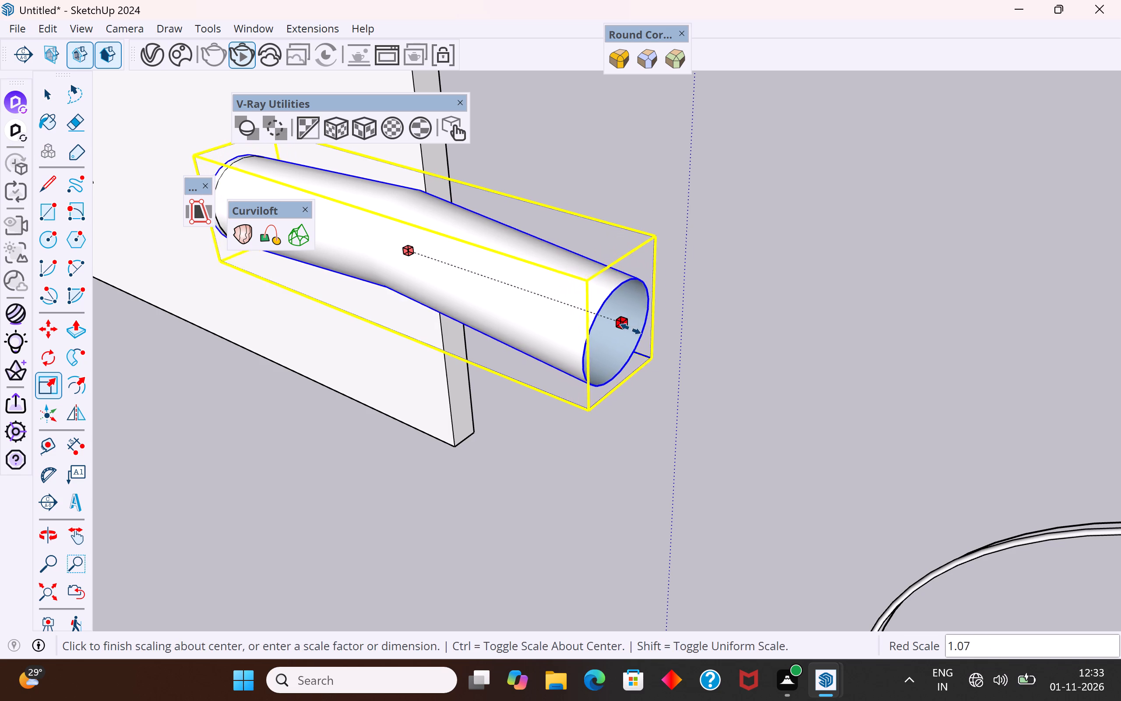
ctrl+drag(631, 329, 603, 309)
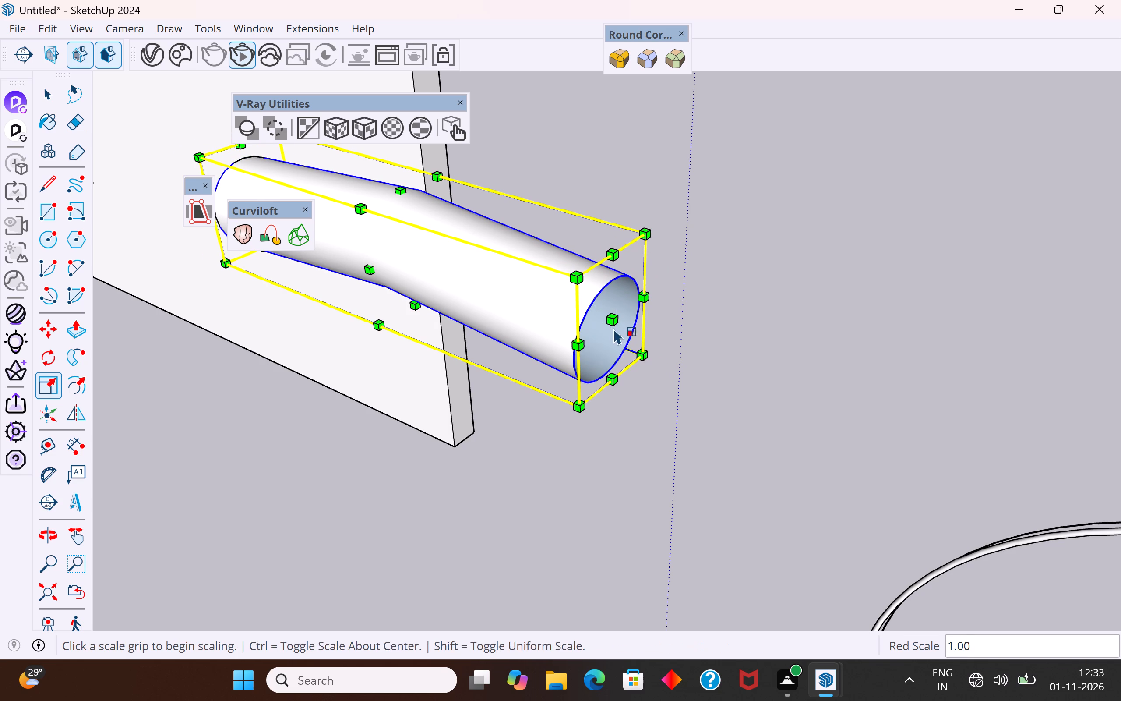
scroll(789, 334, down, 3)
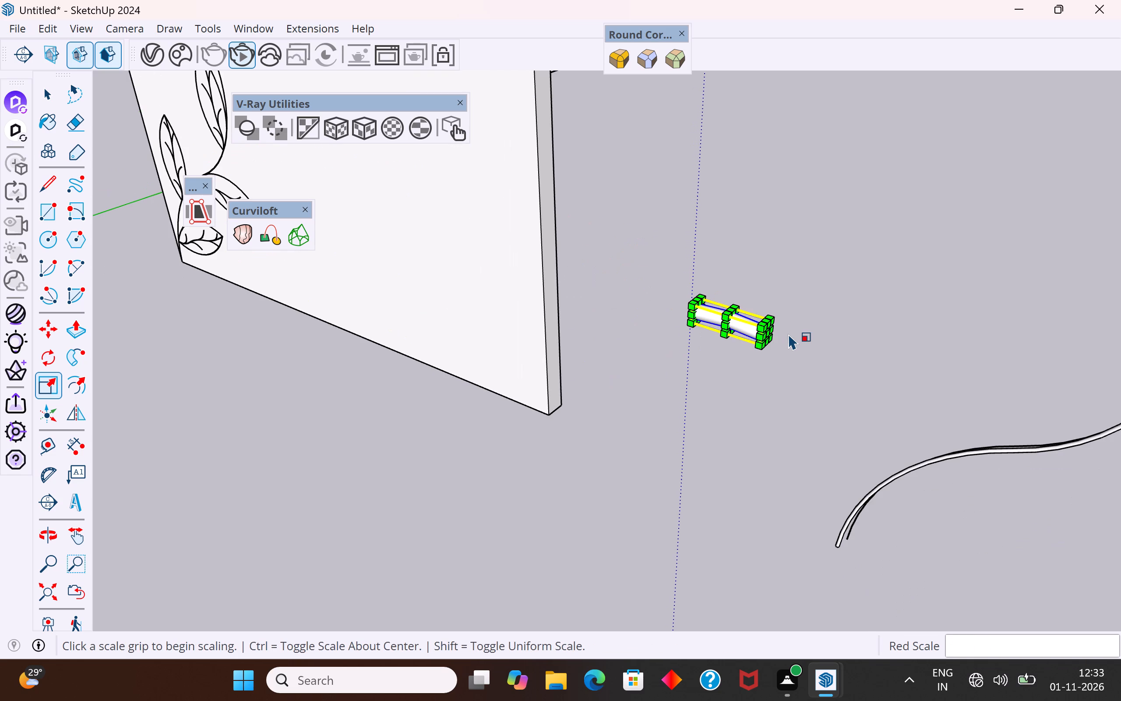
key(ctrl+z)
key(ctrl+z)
Move the short bent tube group about 3 1/2" away from the loose circular face at its closed end.
click(52, 98)
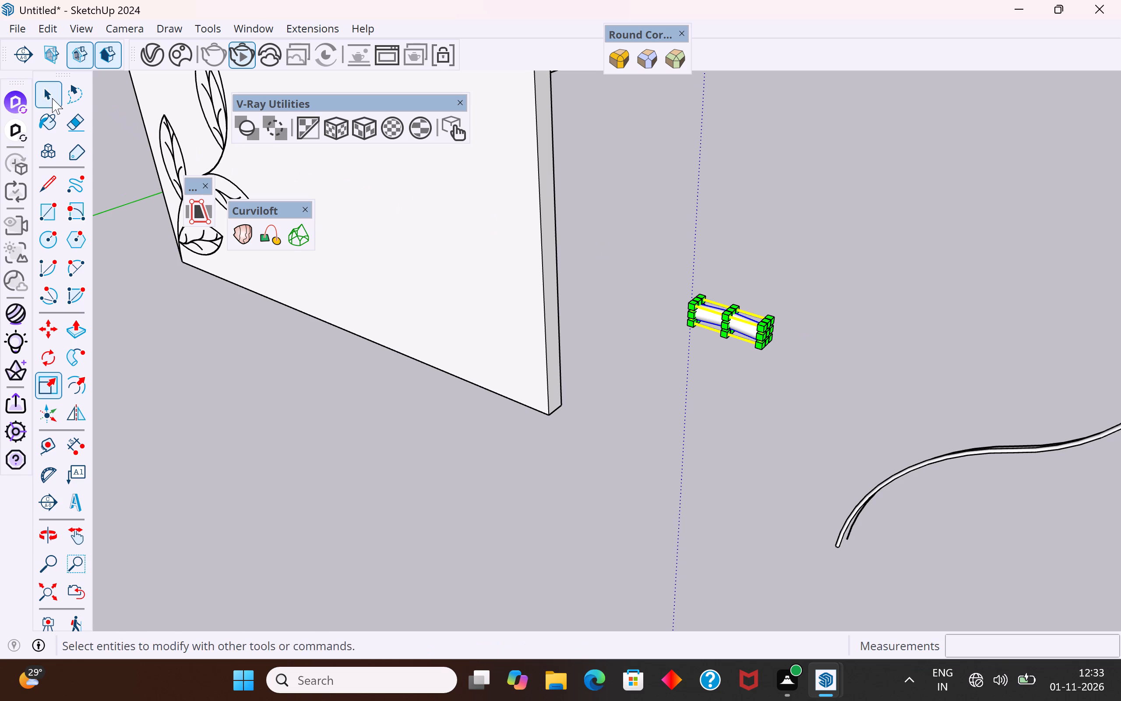
click(383, 530)
drag(773, 314, 727, 382)
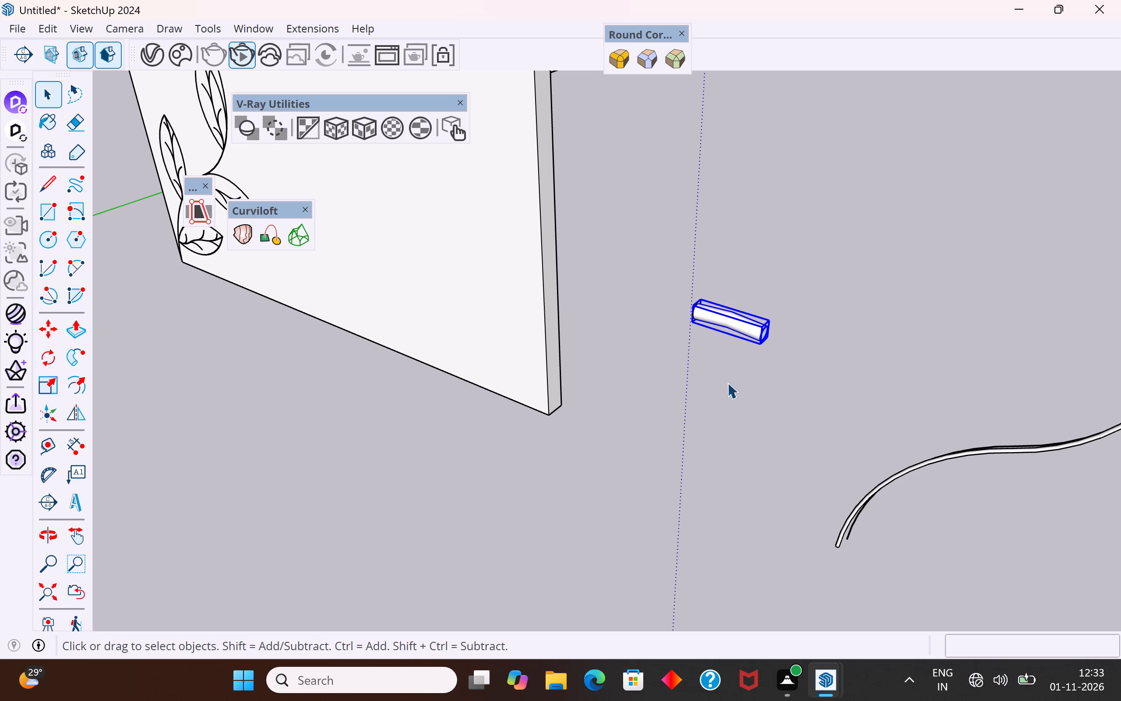
key(m)
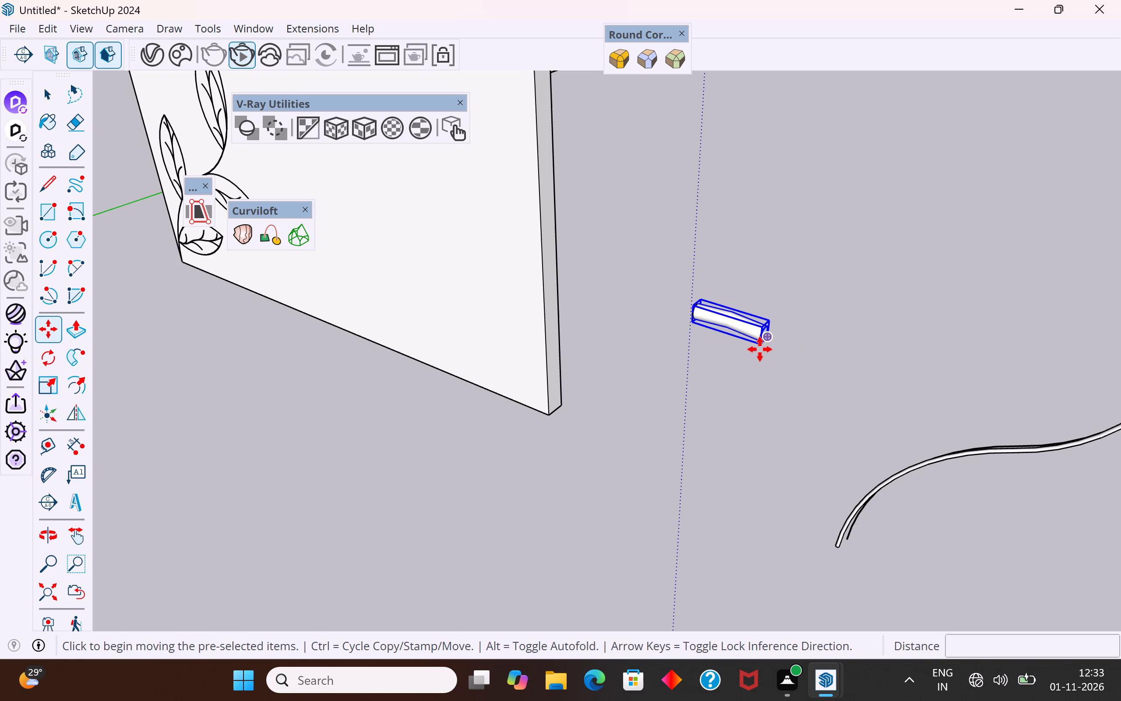
scroll(827, 324, up, 5)
scroll(827, 324, down, 3)
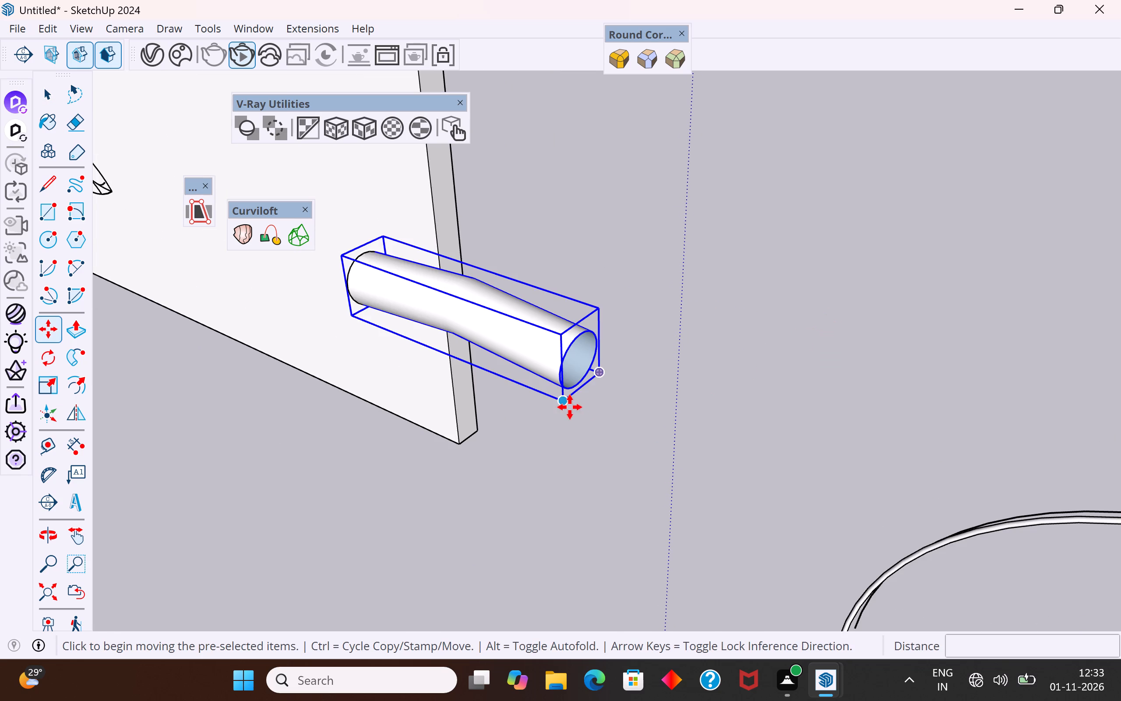
click(570, 407)
click(757, 361)
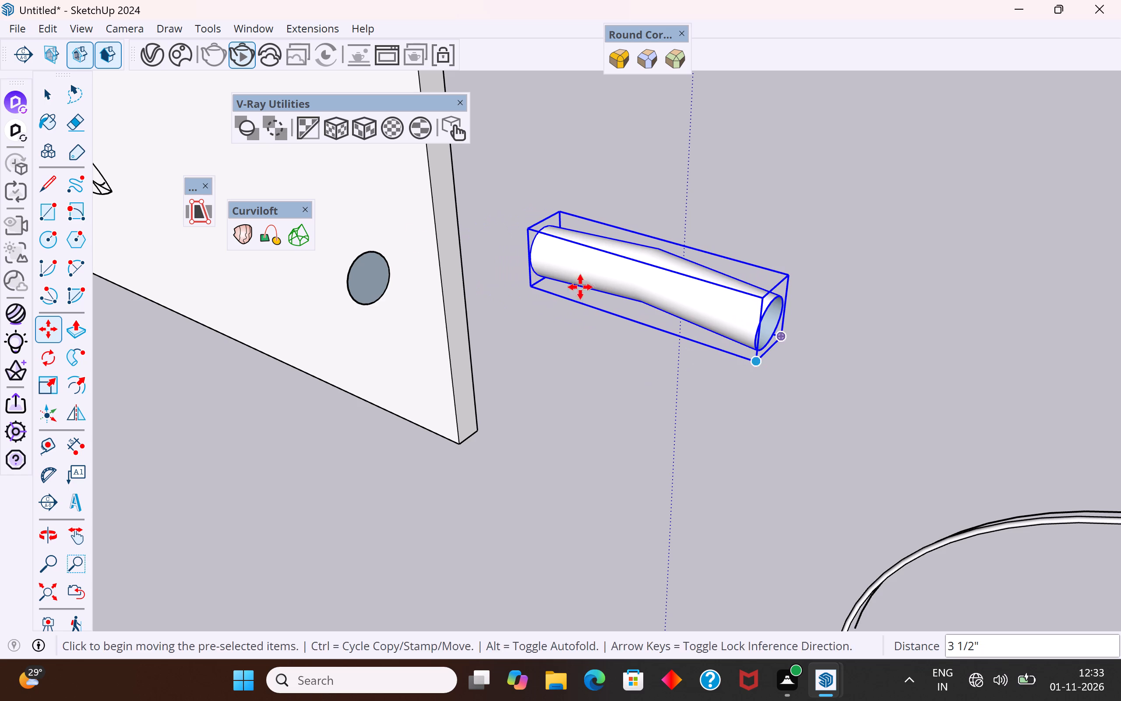
click(46, 104)
click(428, 468)
click(613, 427)
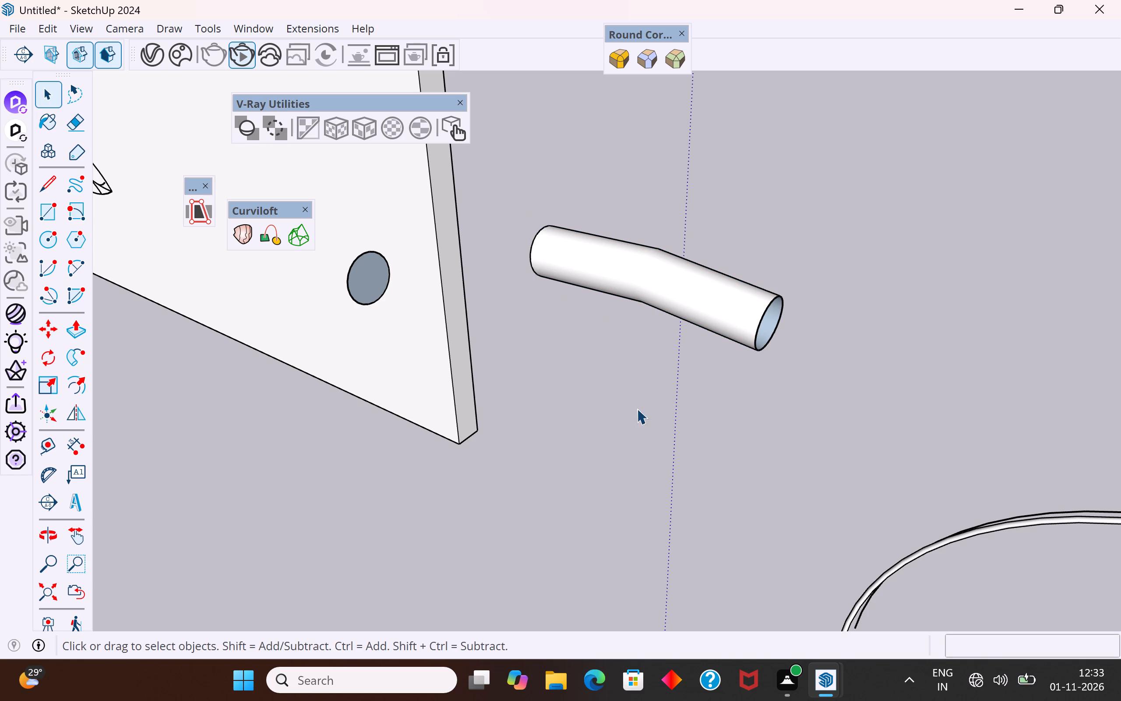
Delete the loose circular face and its bounding edge left beside the short tube.
scroll(723, 198, up, 3)
scroll(723, 198, down, 4)
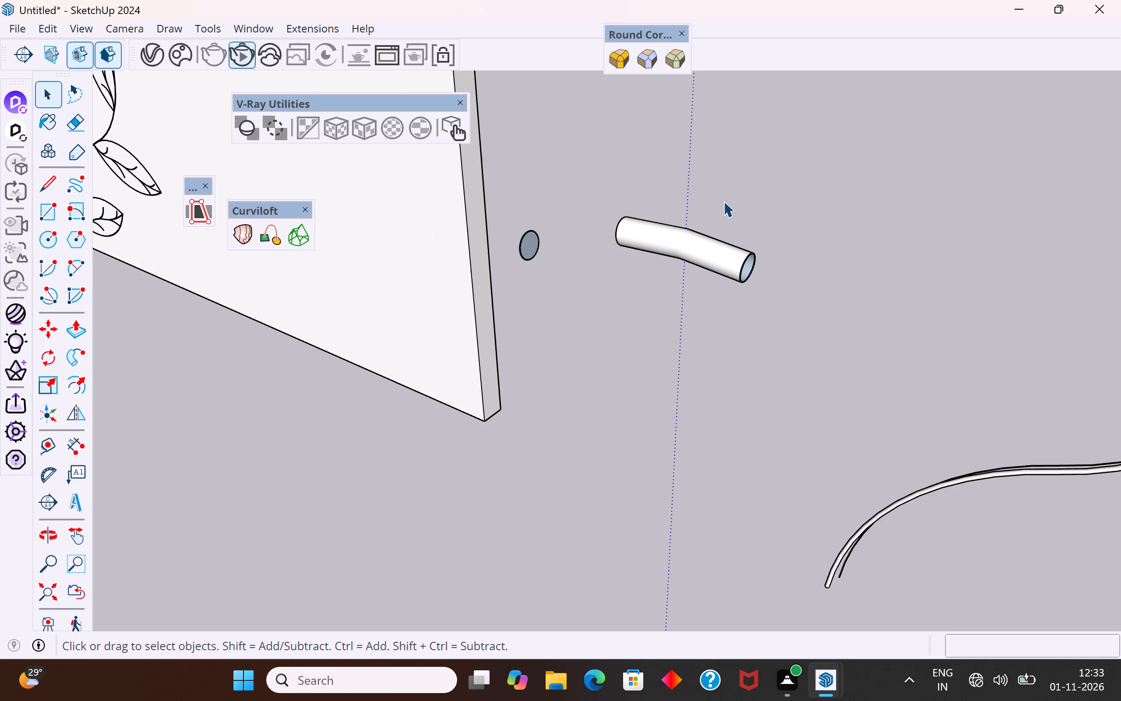
scroll(735, 268, up, 2)
click(484, 236)
middle_drag(552, 286, 585, 291)
drag(670, 230, 636, 296)
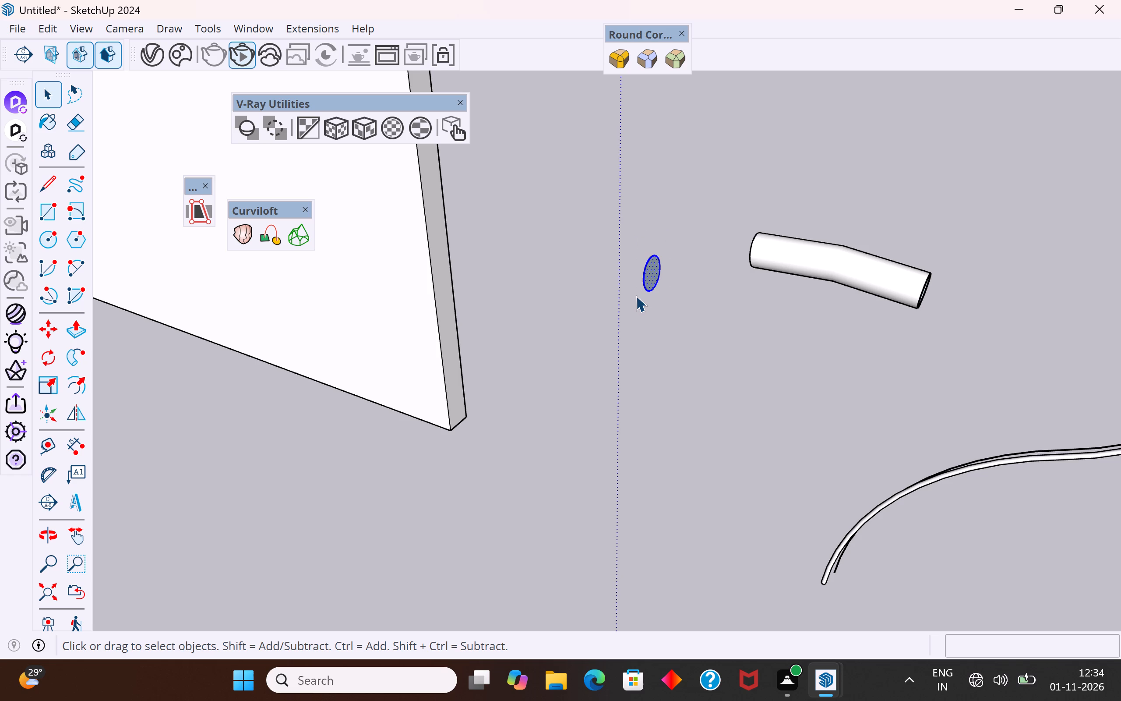
key(Delete)
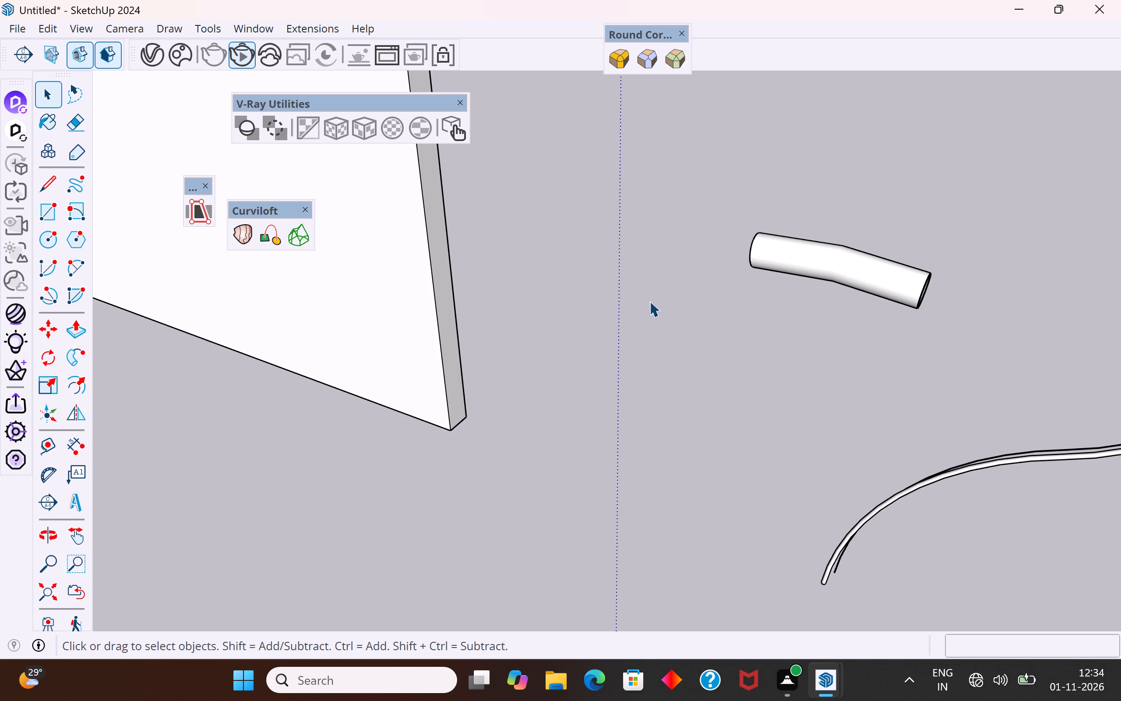
Move the long wavy stem tube about 15' along the red axis onto the leafy vine drawn on the side wall.
scroll(617, 340, down, 5)
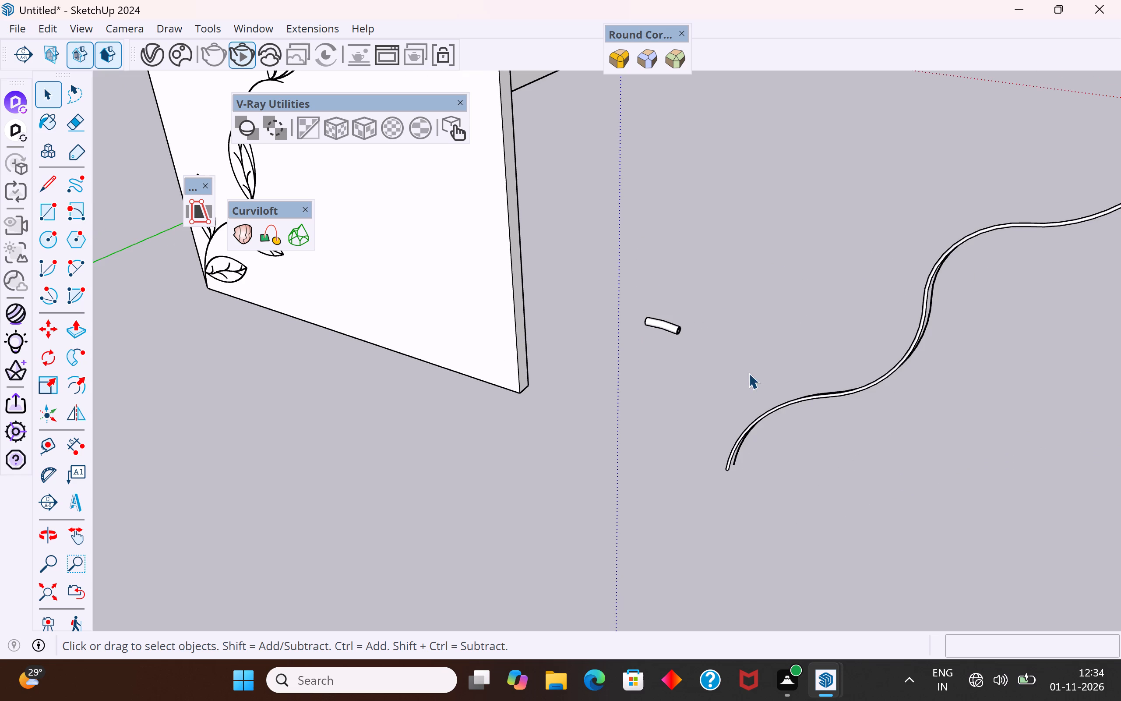
click(813, 397)
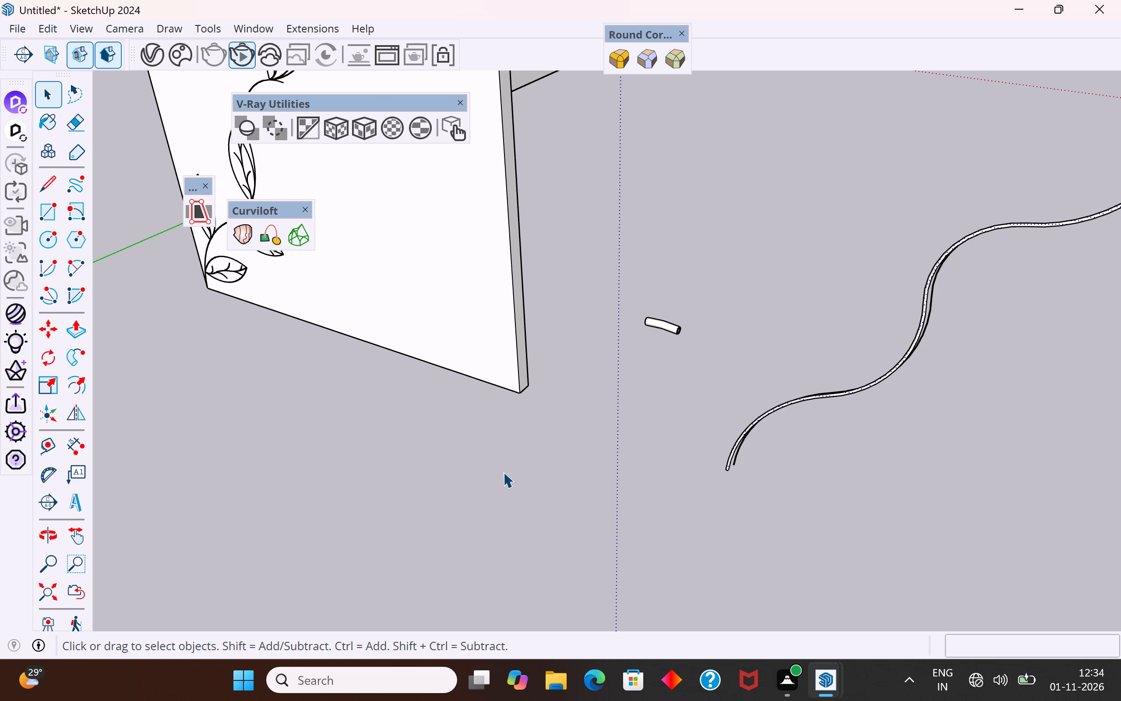
scroll(503, 472, down, 4)
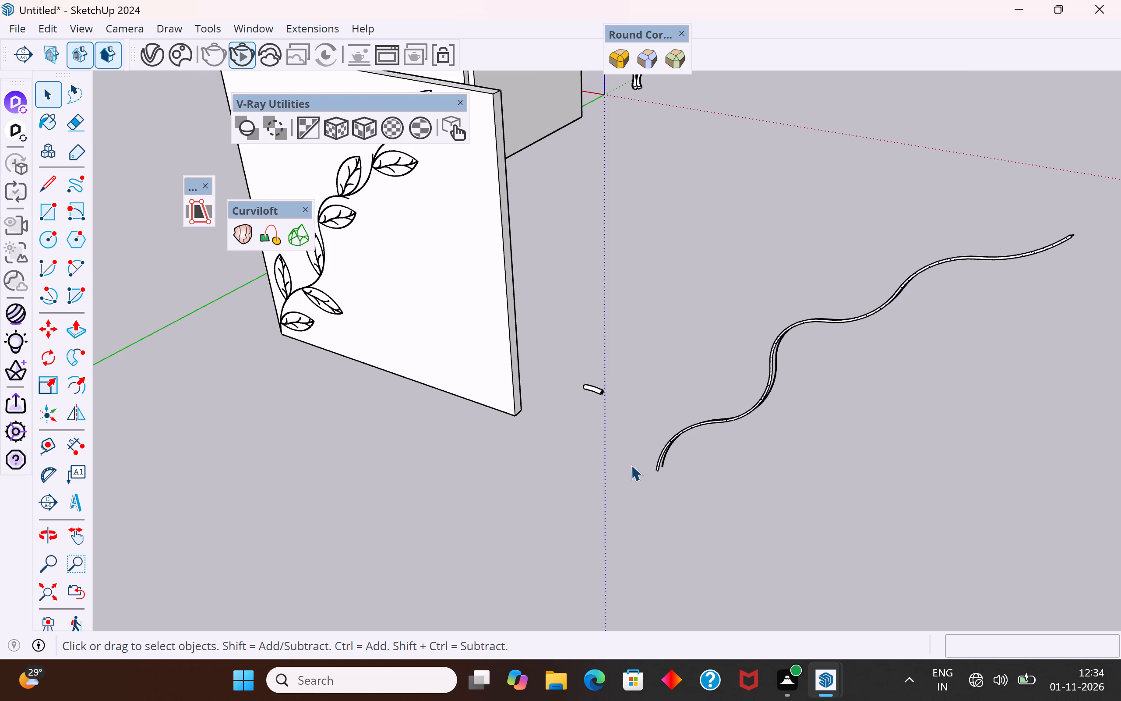
key(m)
click(659, 474)
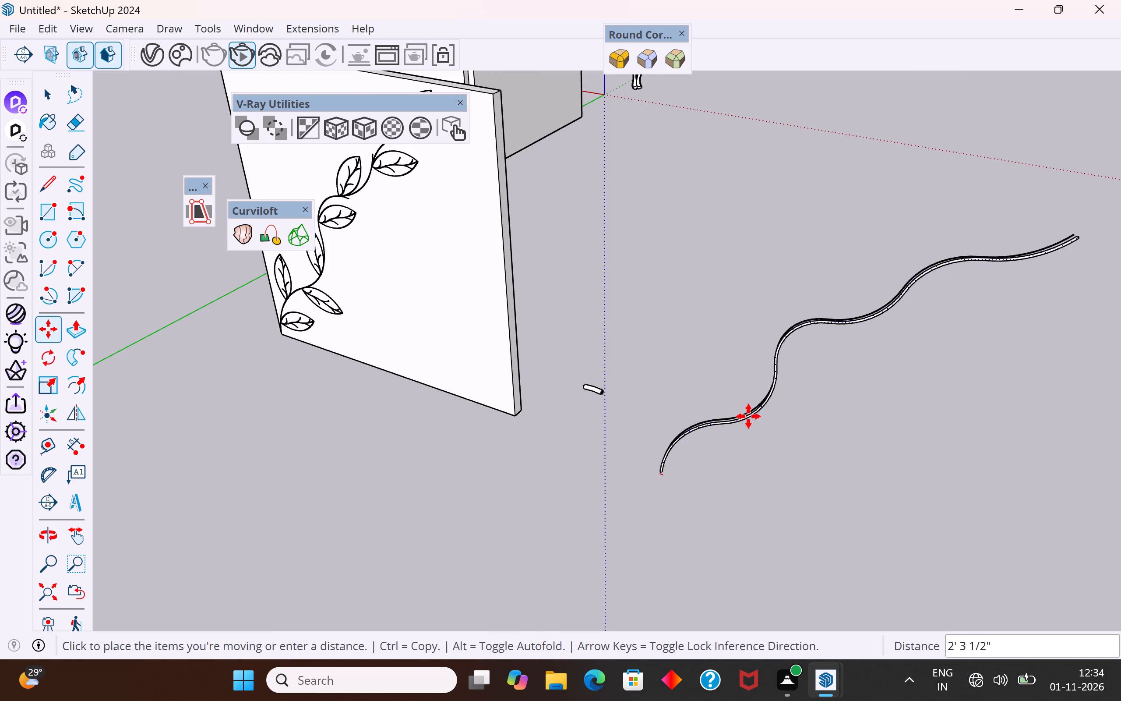
scroll(755, 414, down, 8)
middle_drag(537, 413, 1102, 376)
scroll(563, 499, up, 9)
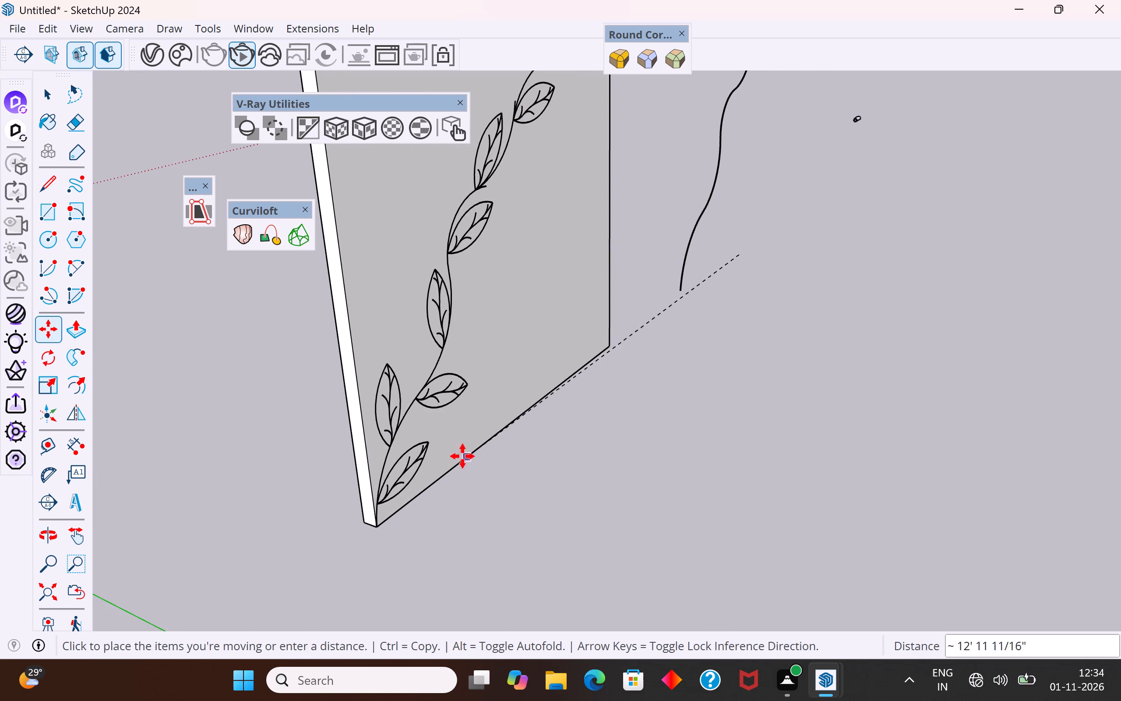
click(462, 472)
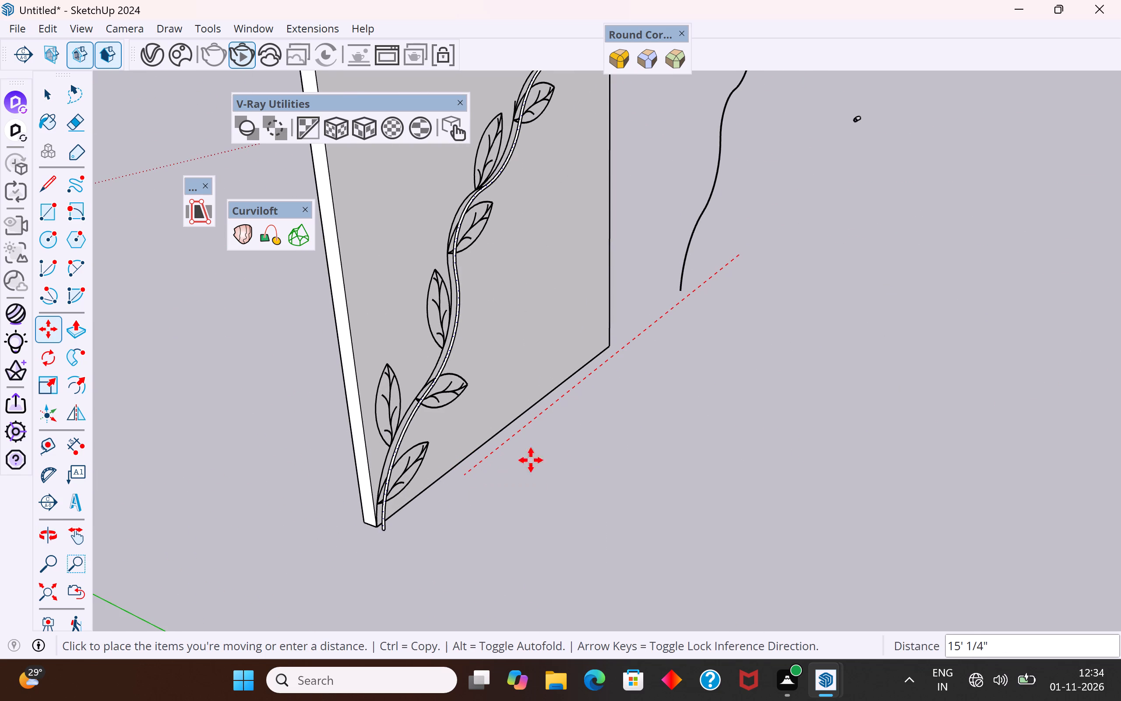
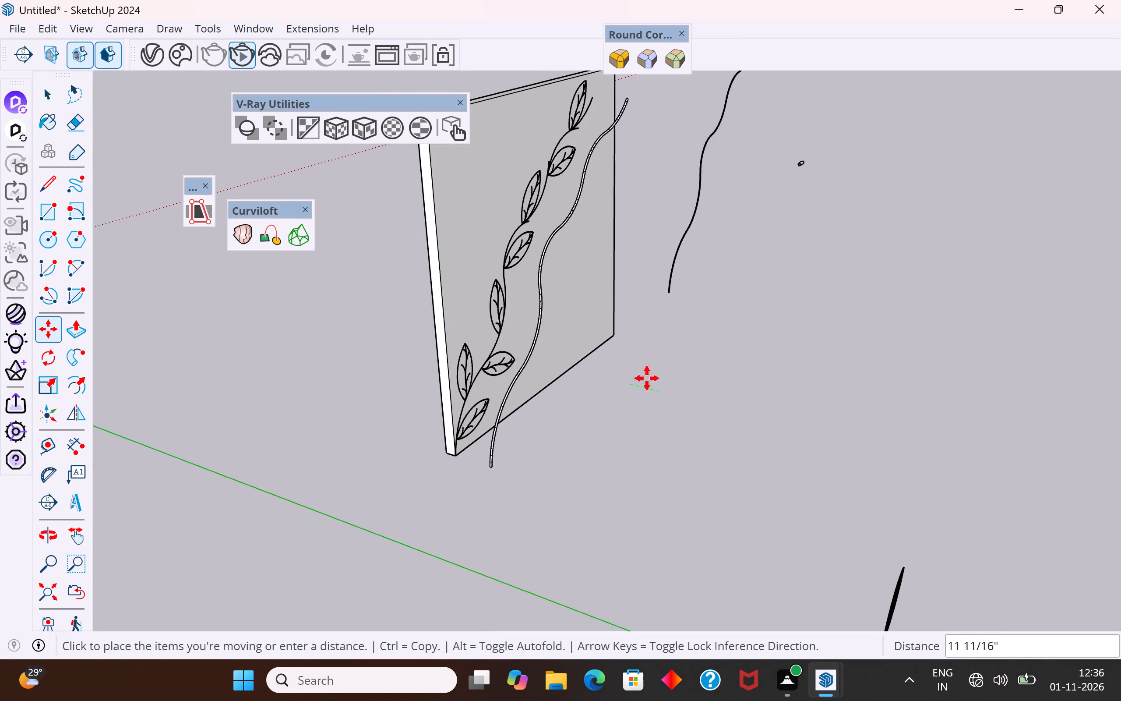
Move the thin wavy stem about 7 13/16" to bring it closer to the leaf pattern on the upright panel.
click(645, 392)
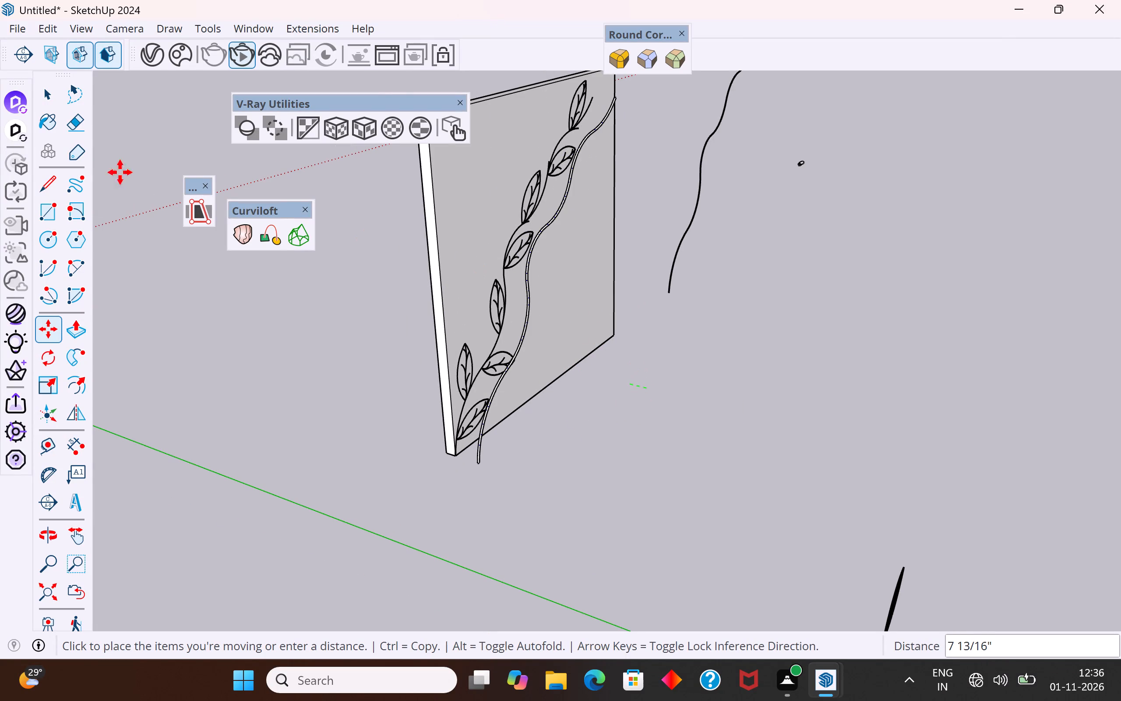
scroll(483, 459, up, 12)
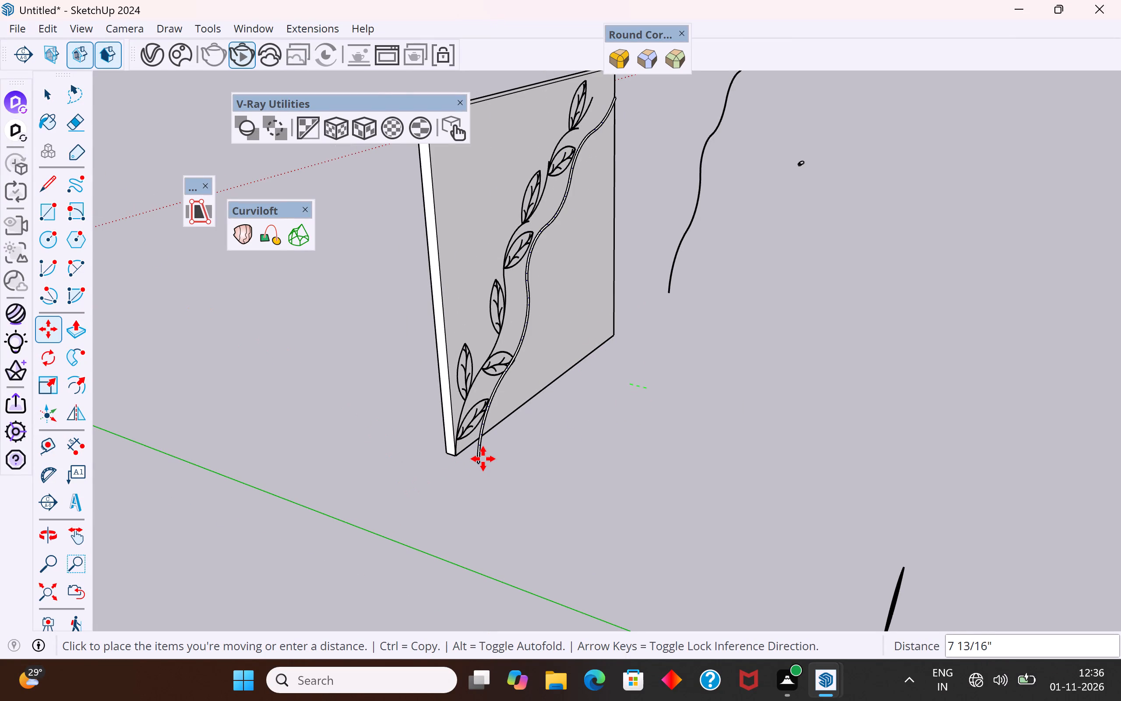
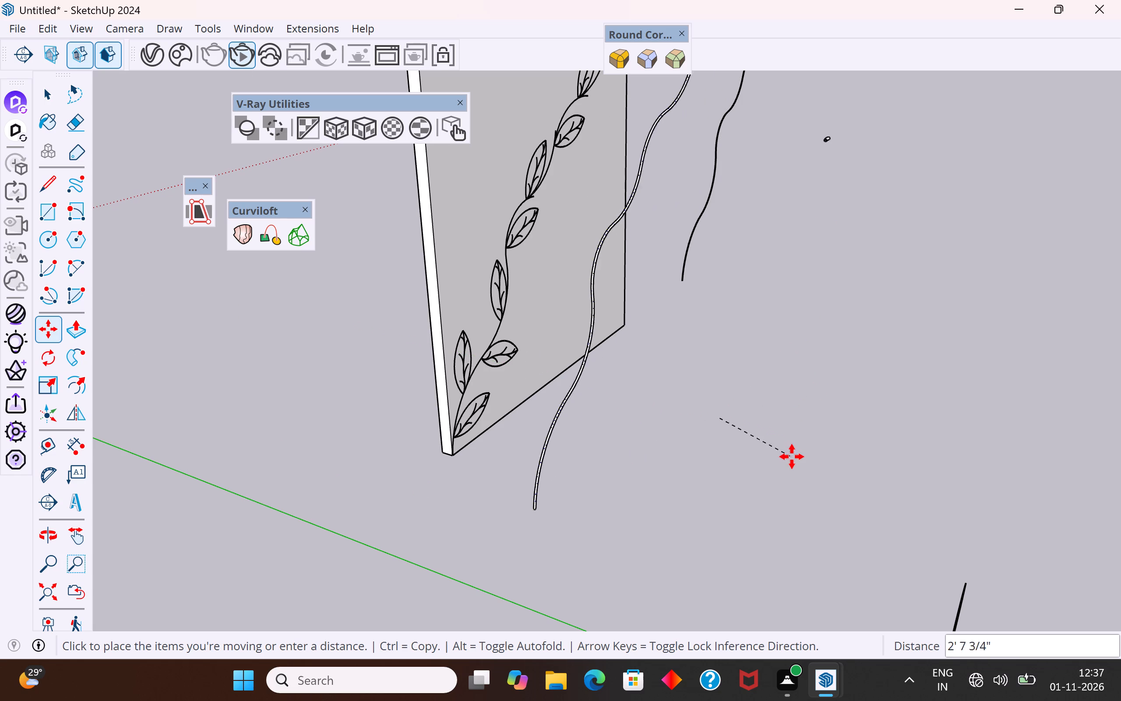
Move the thin wavy stem about 2' 7 5/8", then about 2' 8 7/16" onto the leaf pattern on the upright panel.
click(808, 440)
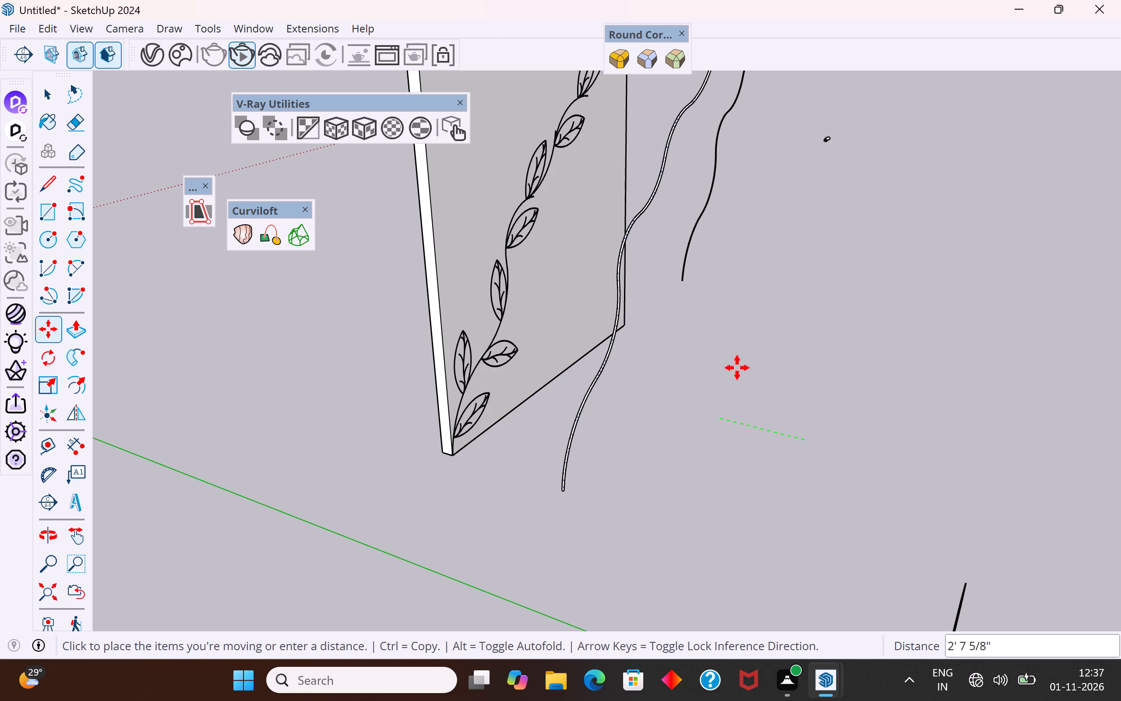
click(790, 392)
scroll(541, 526, down, 6)
scroll(541, 526, up, 5)
scroll(541, 526, down, 5)
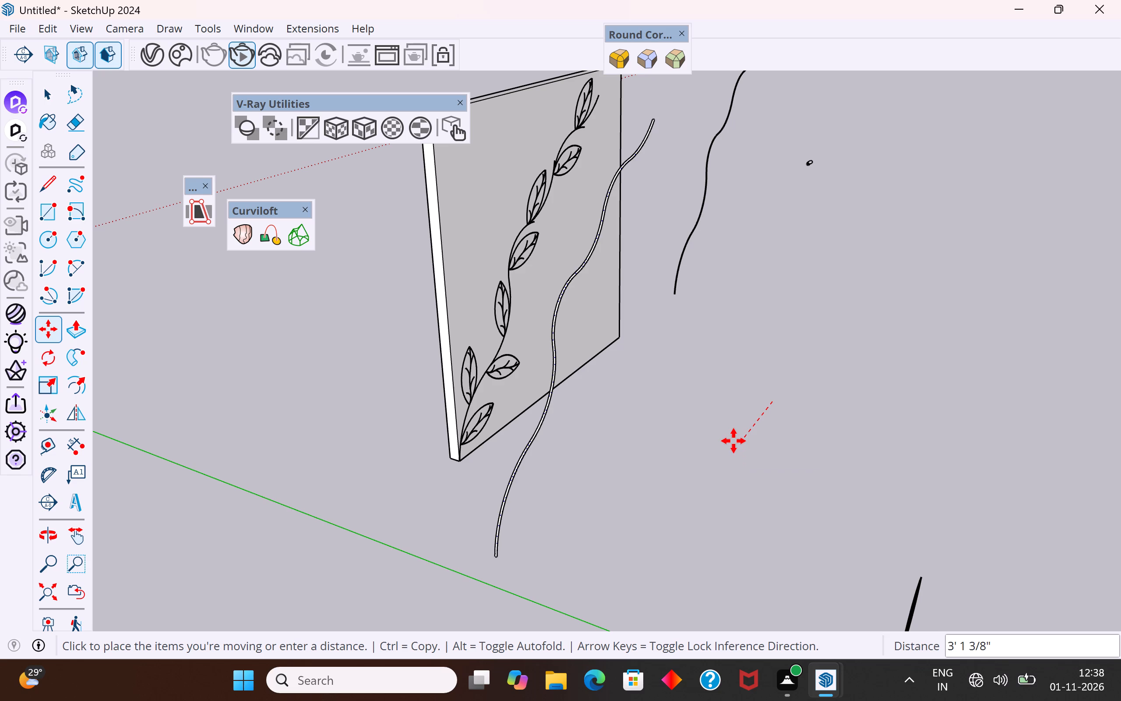
click(696, 413)
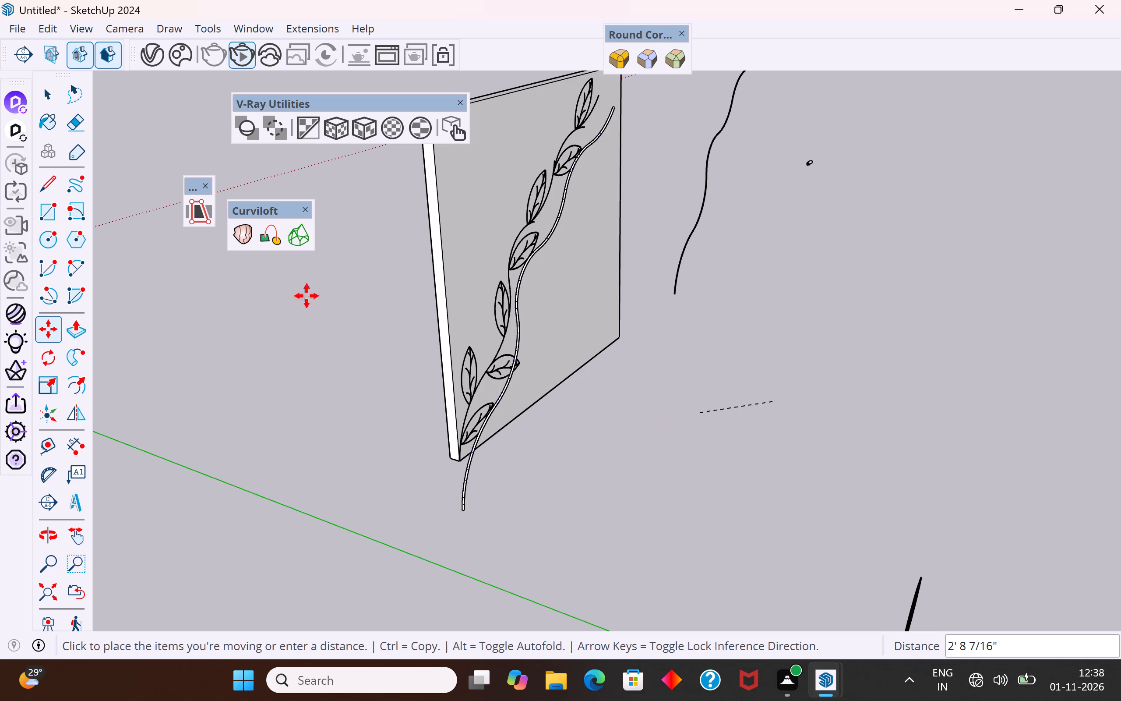
click(44, 94)
key(Escape)
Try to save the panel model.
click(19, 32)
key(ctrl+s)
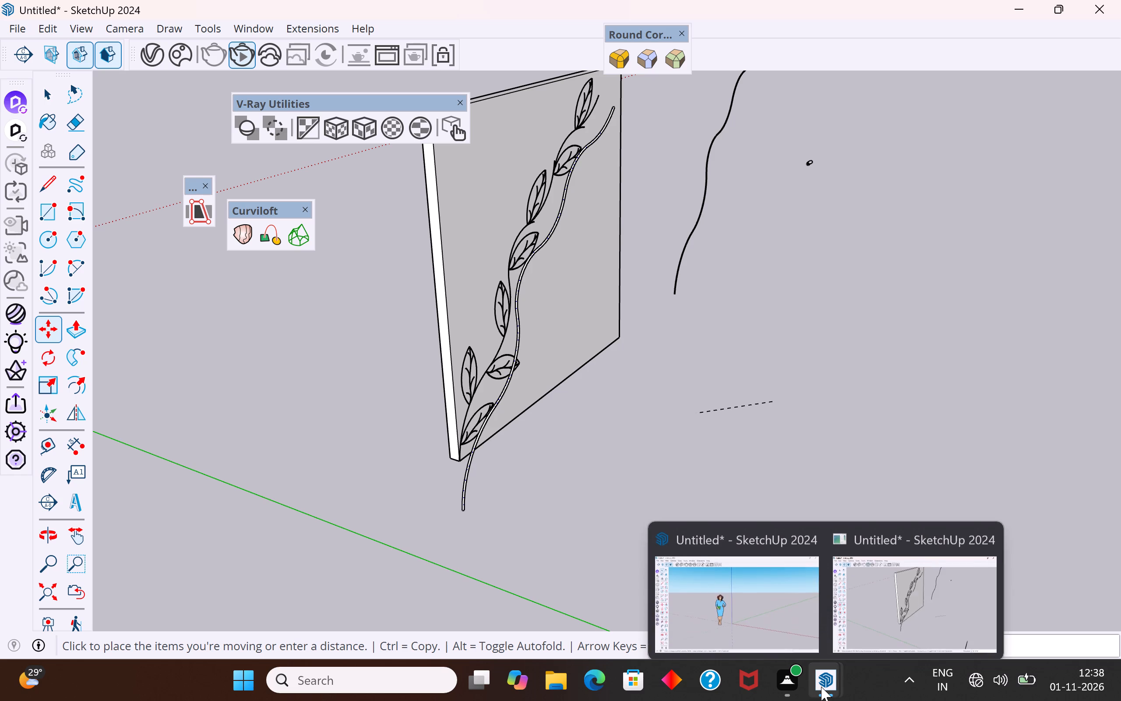
Close the other untitled model window containing only the default figure, discarding its changes.
click(811, 523)
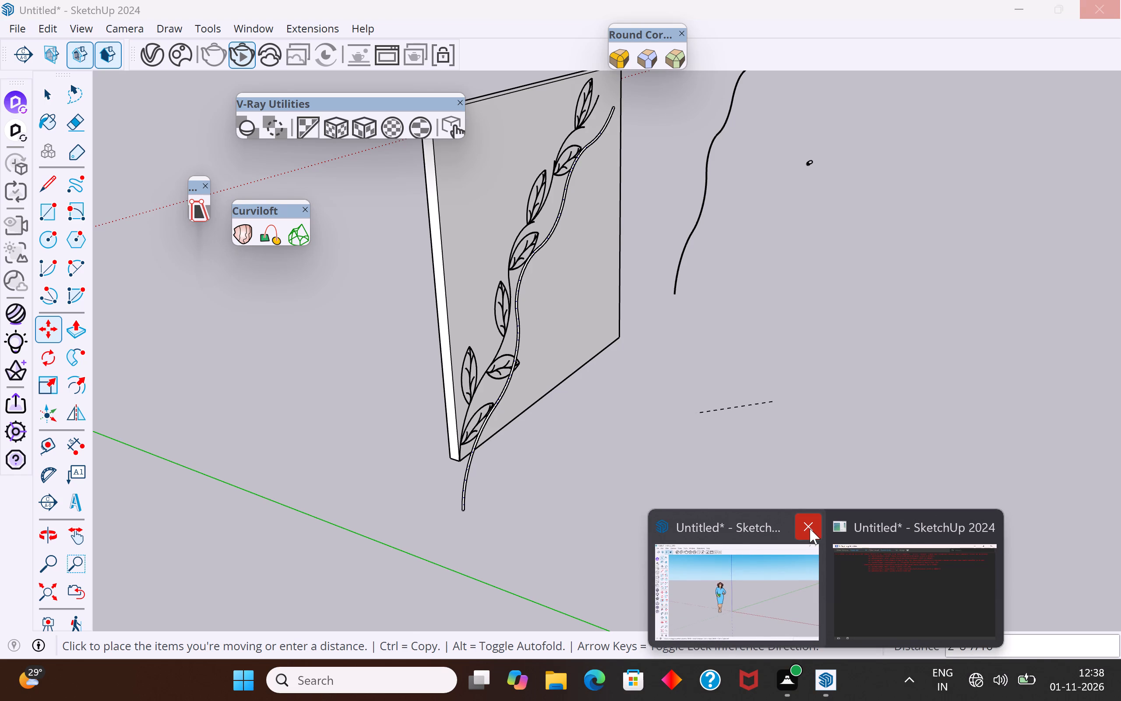
click(810, 528)
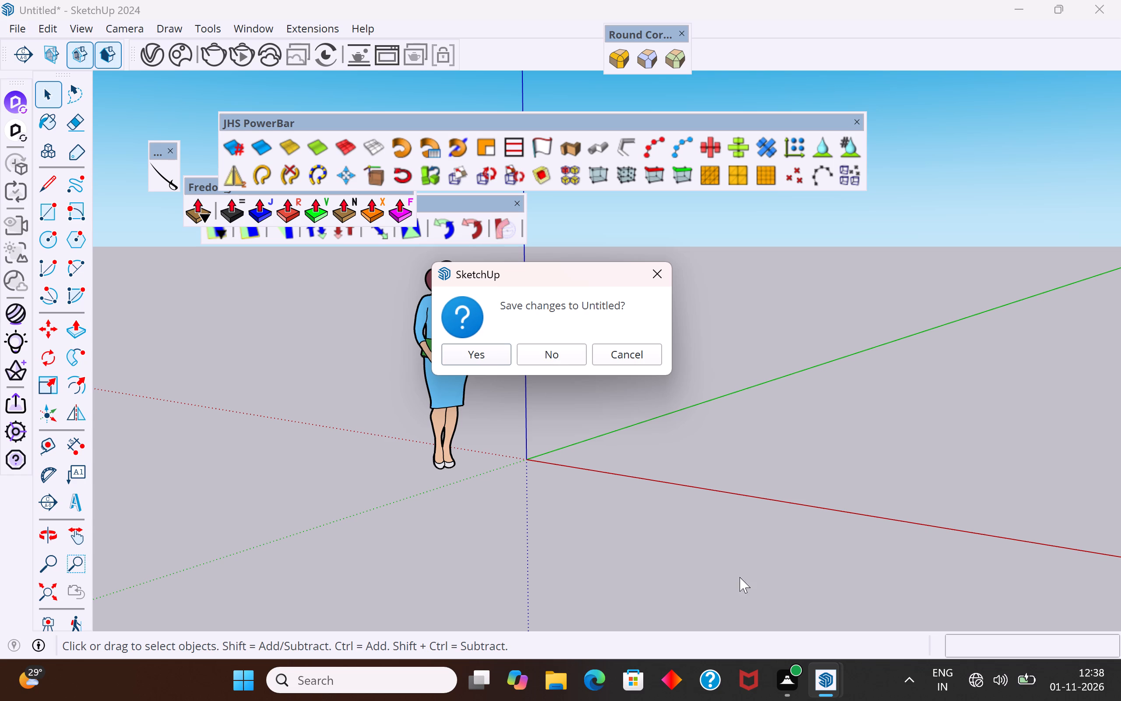
click(833, 686)
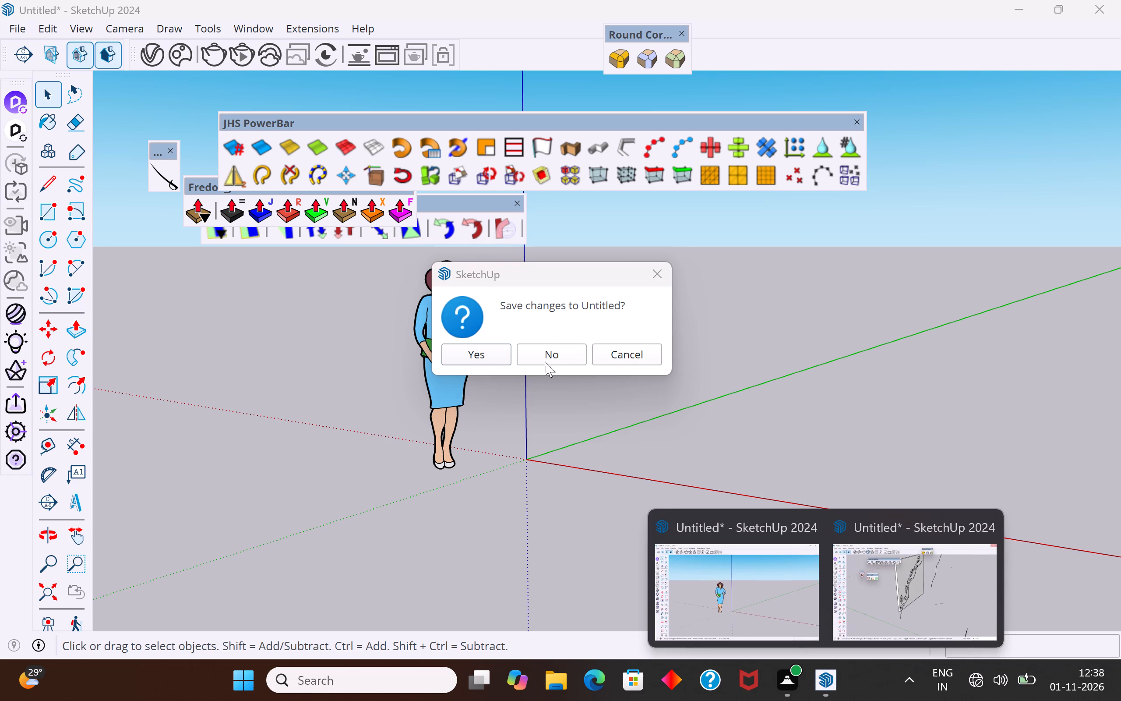
click(550, 352)
click(825, 679)
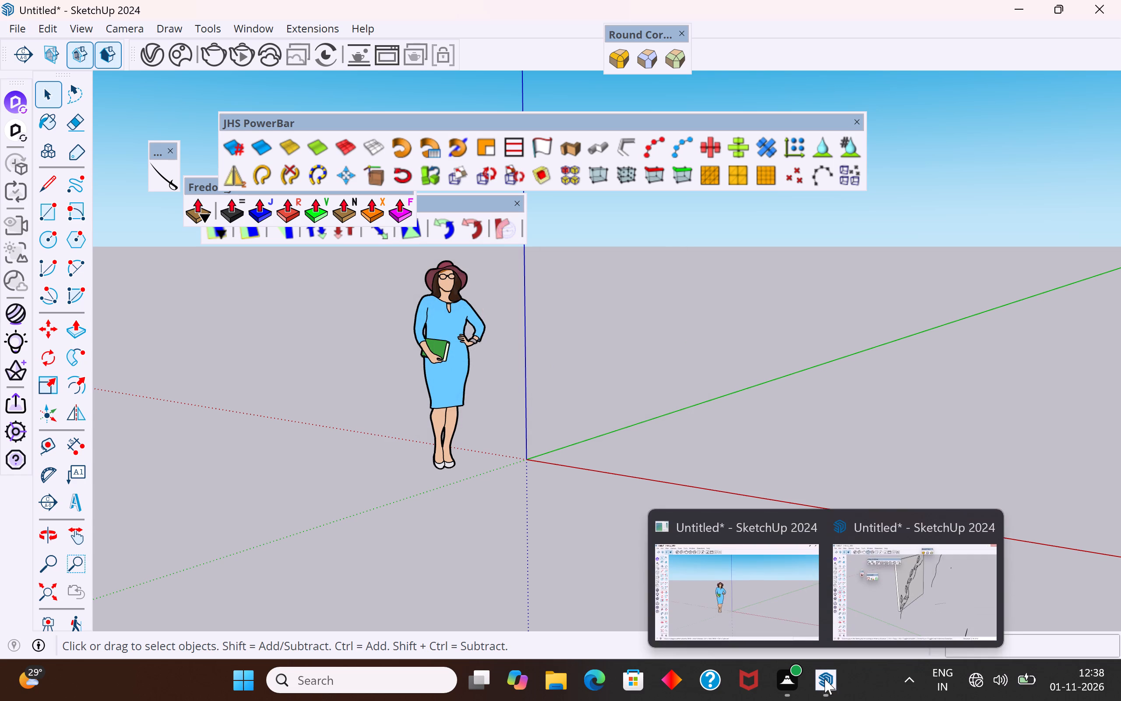
click(811, 521)
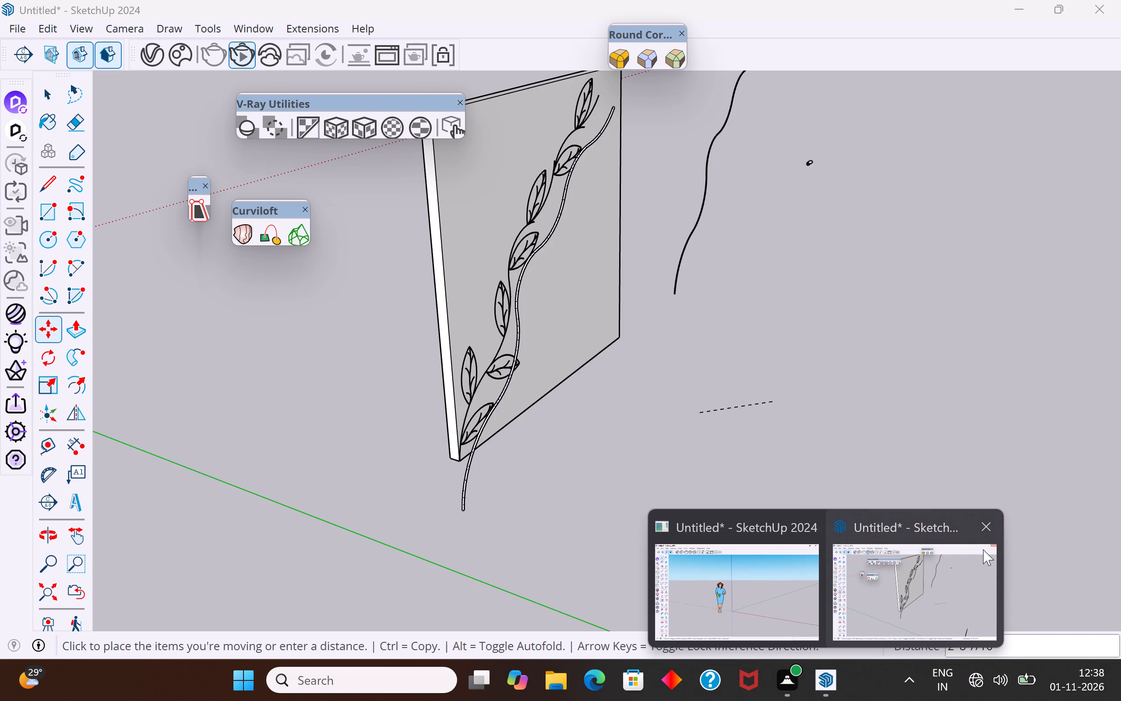
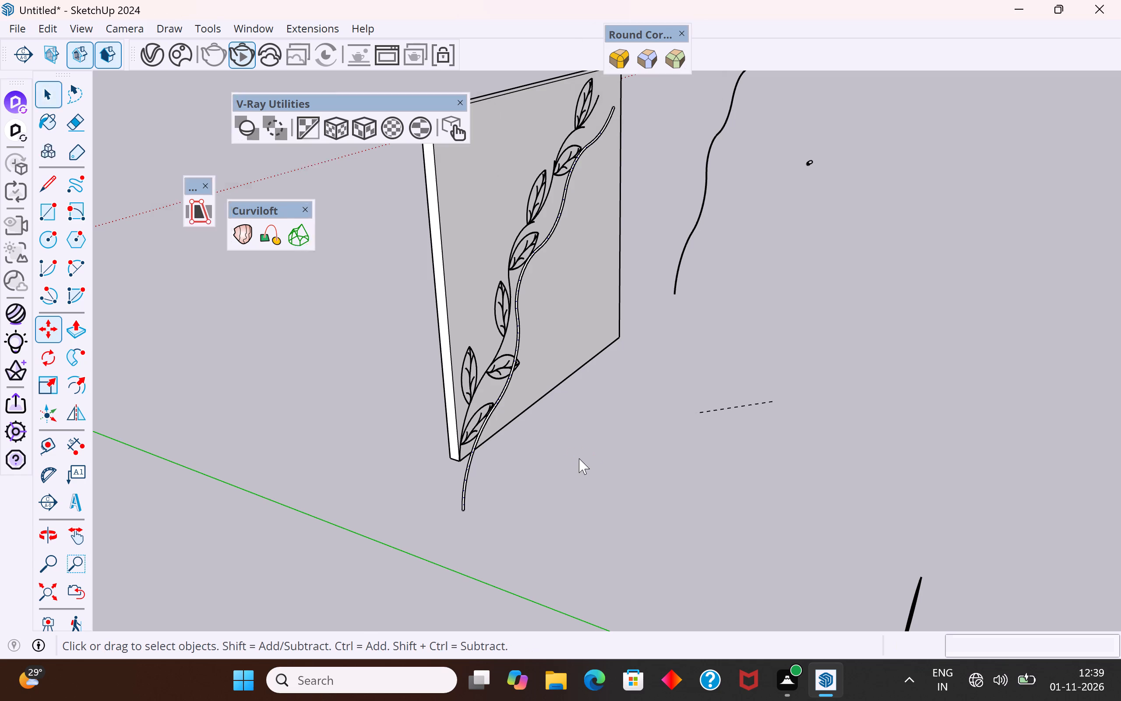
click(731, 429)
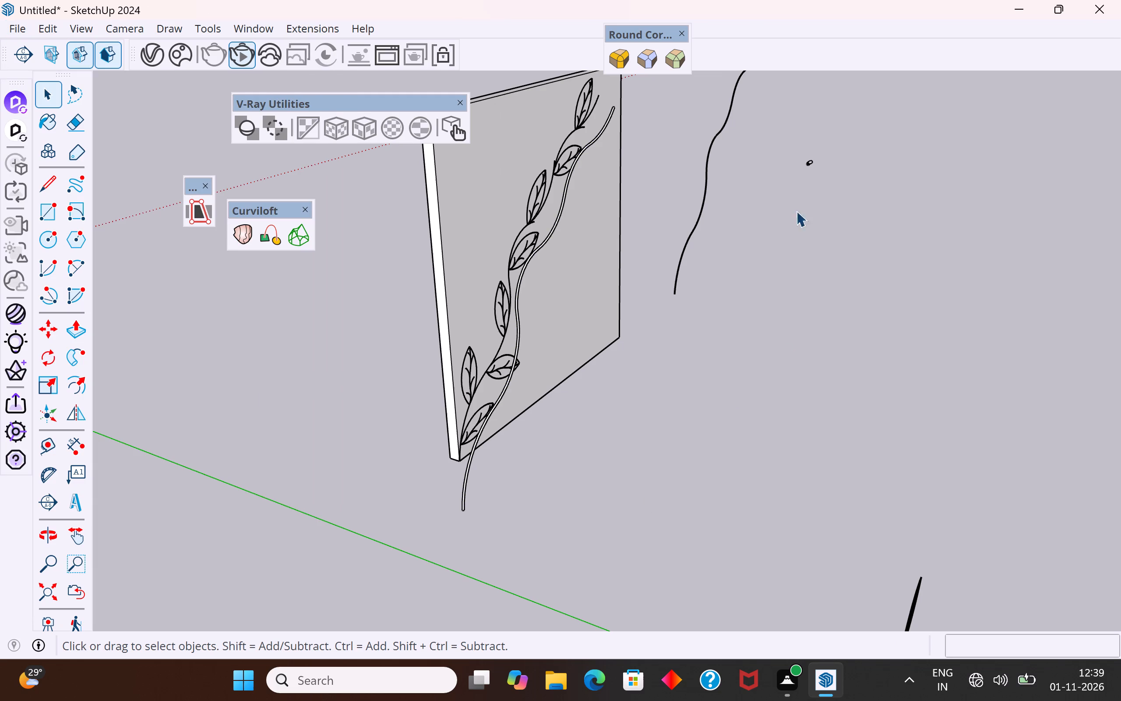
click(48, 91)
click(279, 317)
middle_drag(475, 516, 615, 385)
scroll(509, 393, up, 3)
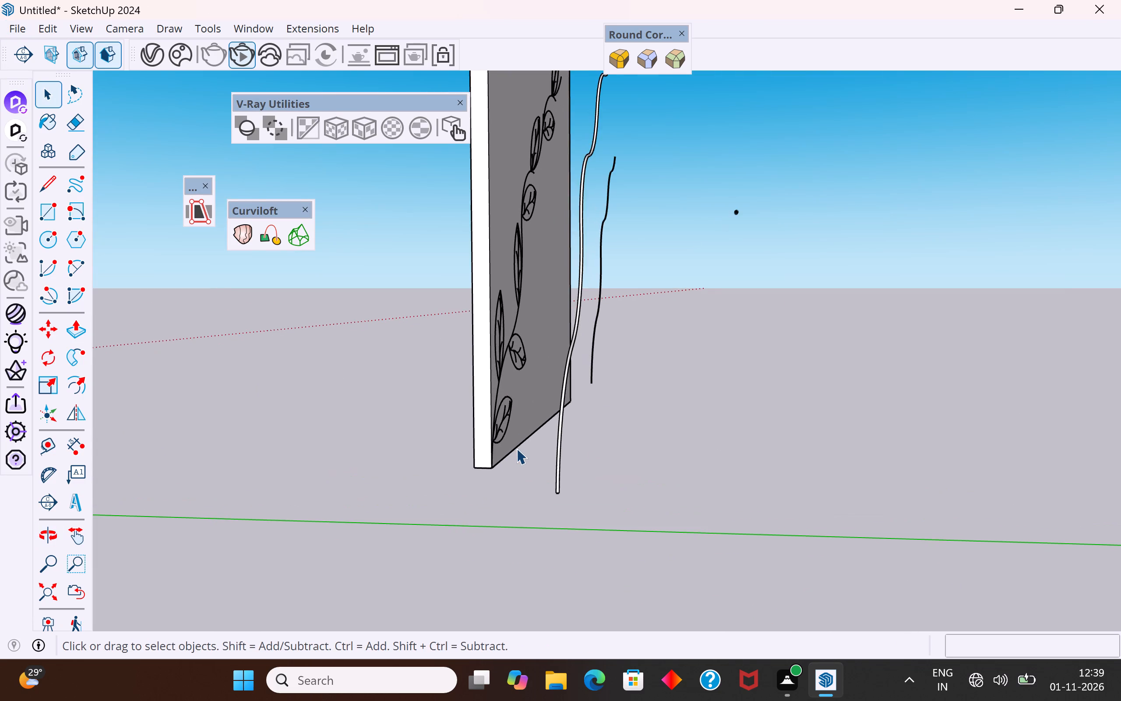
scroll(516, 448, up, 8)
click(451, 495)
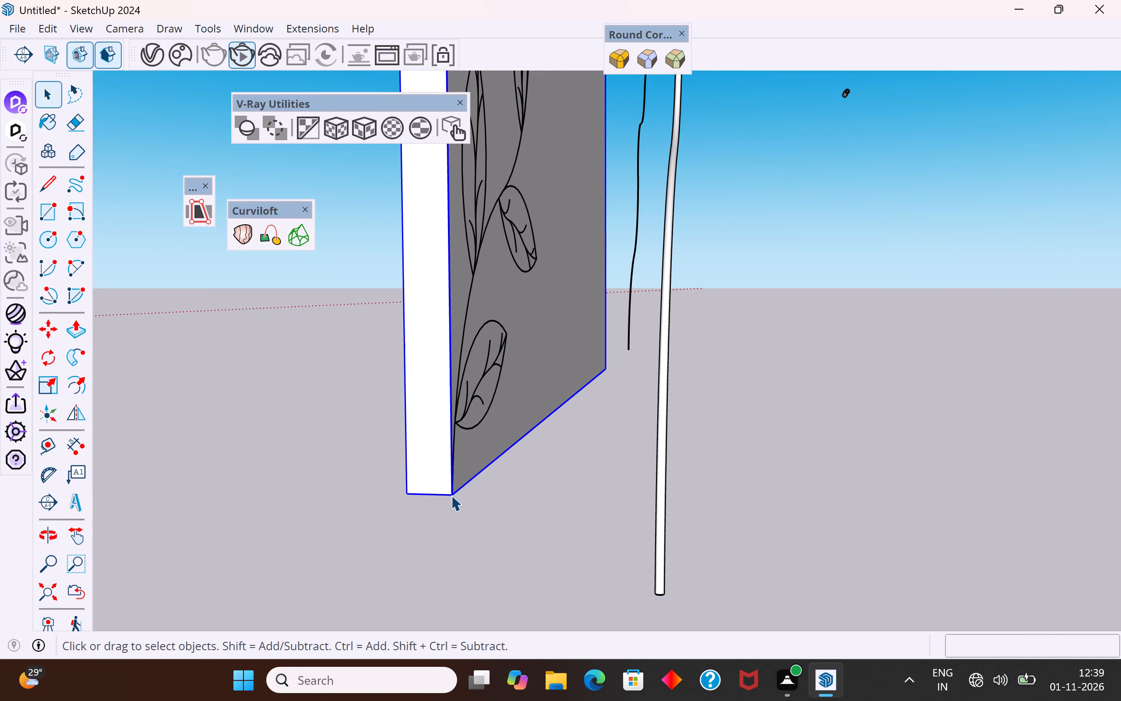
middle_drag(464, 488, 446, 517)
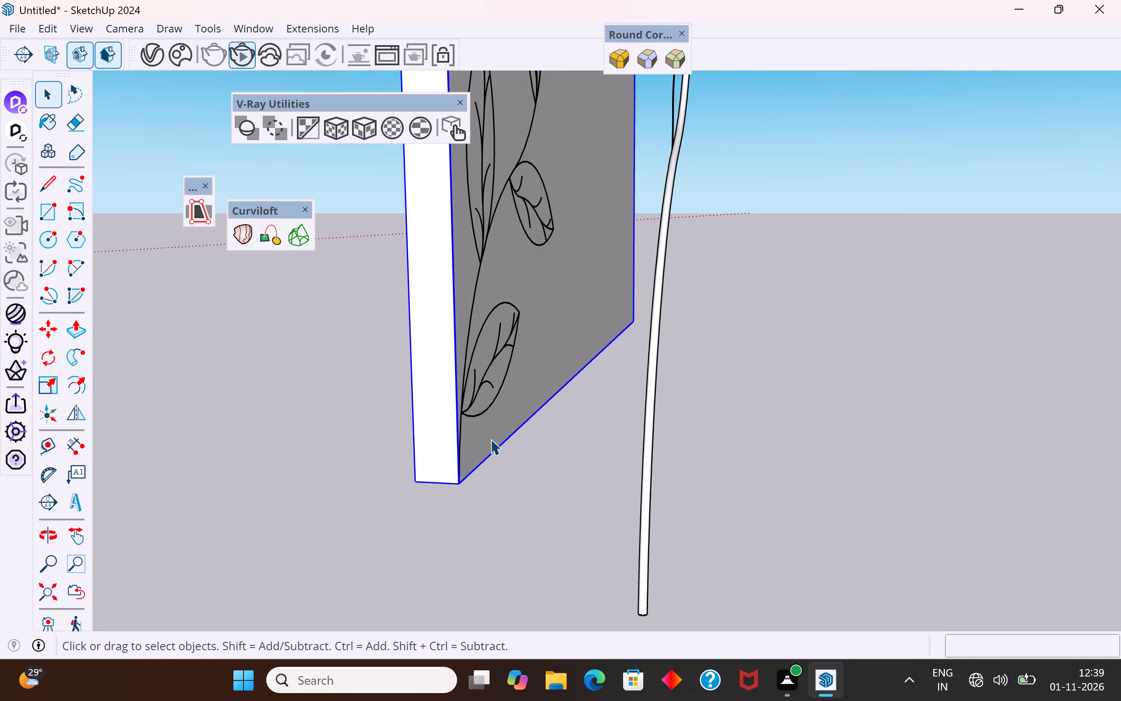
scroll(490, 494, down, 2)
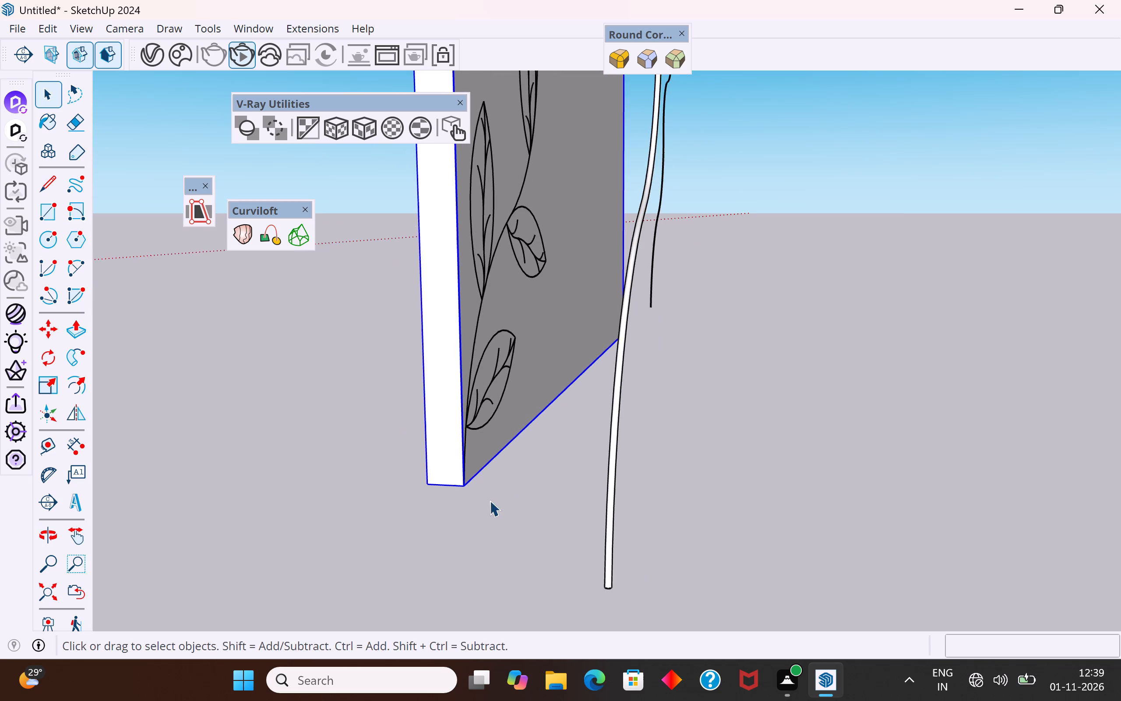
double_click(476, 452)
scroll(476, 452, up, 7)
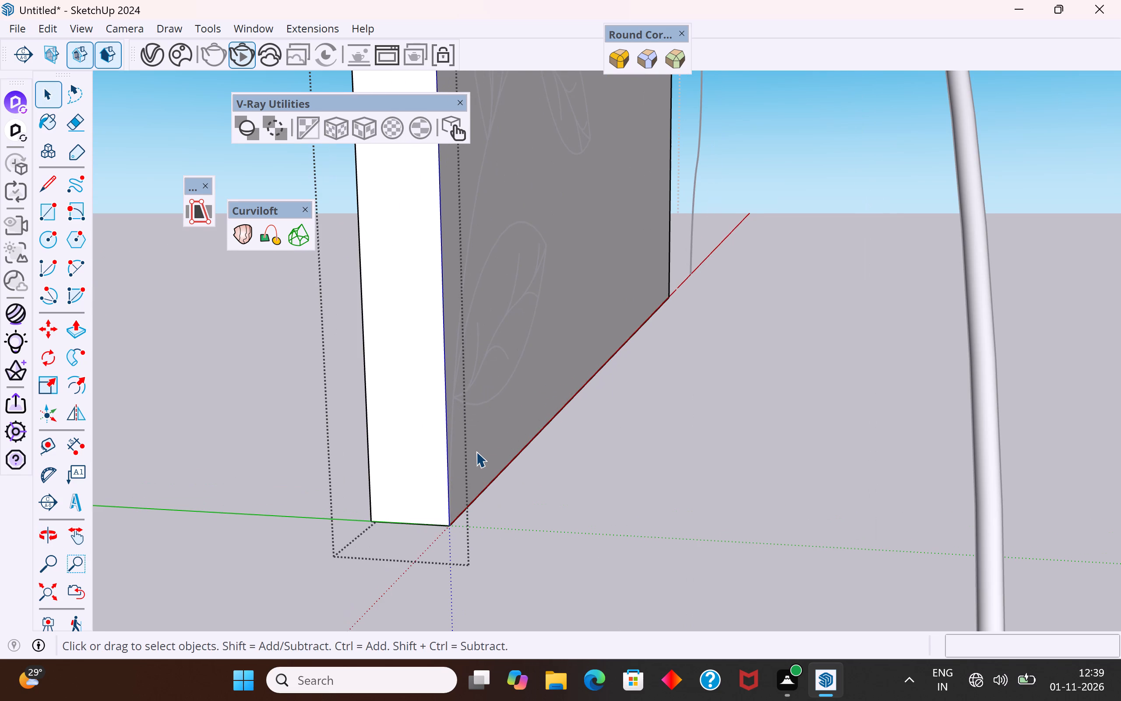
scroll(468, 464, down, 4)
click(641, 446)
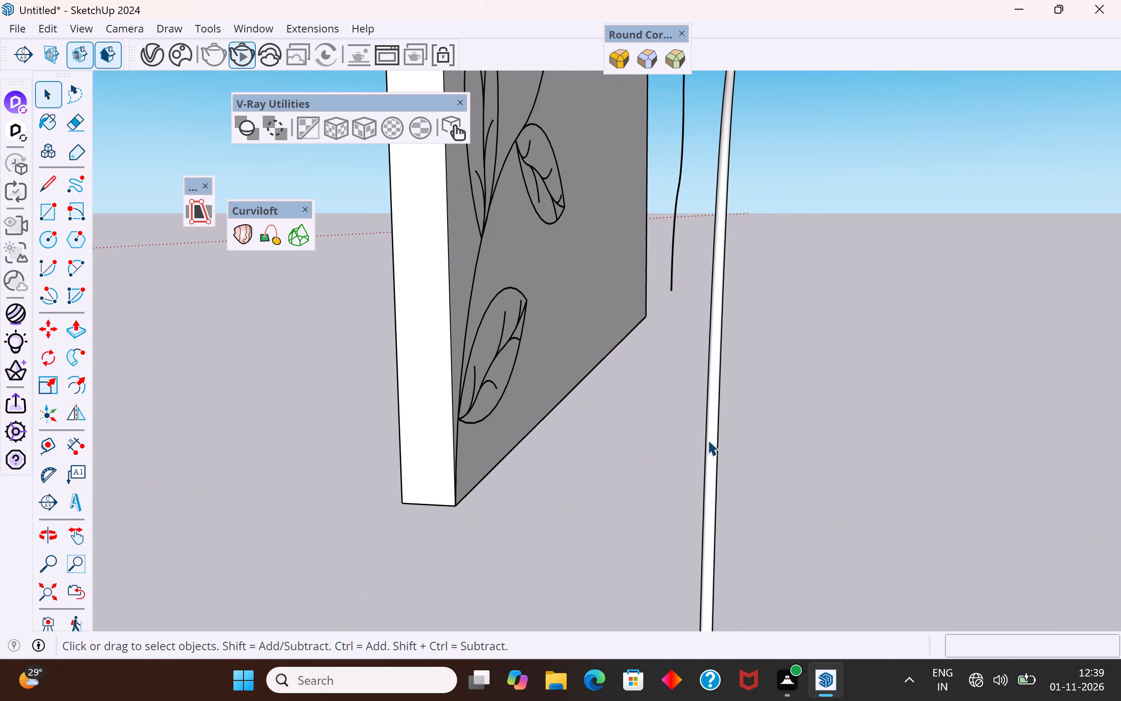
Move the thin wavy stem about 2' 5 5/8" so its lower end sits at the leaf panel's bottom corner.
scroll(708, 440, down, 4)
click(706, 501)
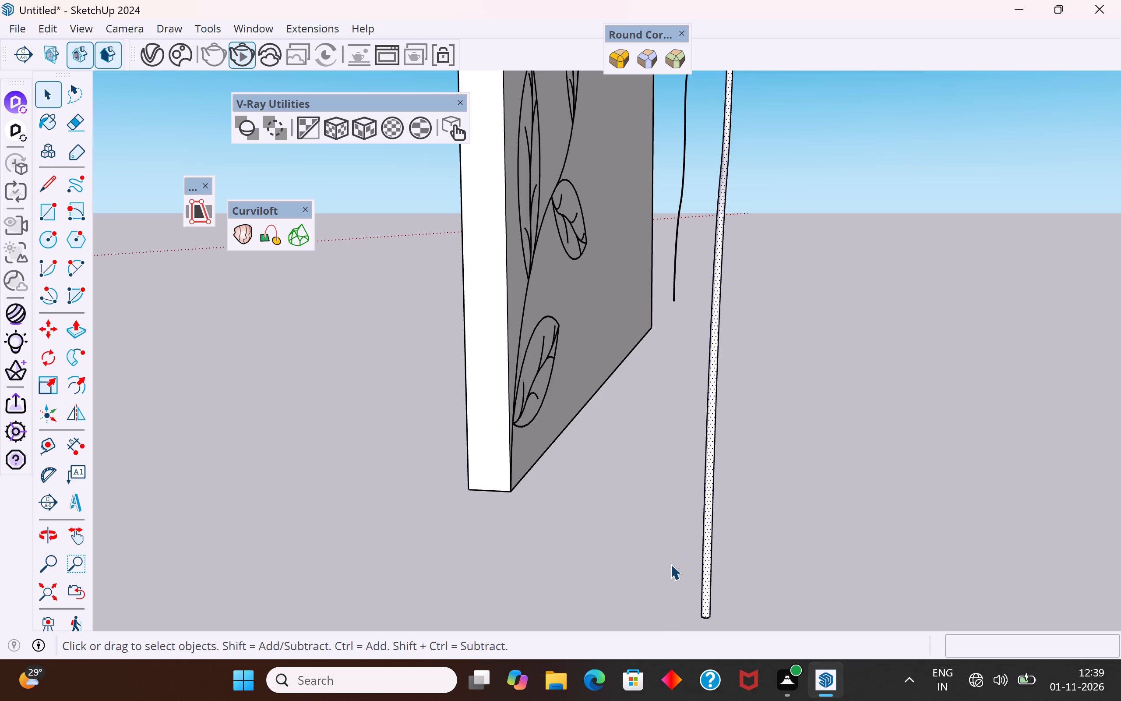
key(m)
click(701, 615)
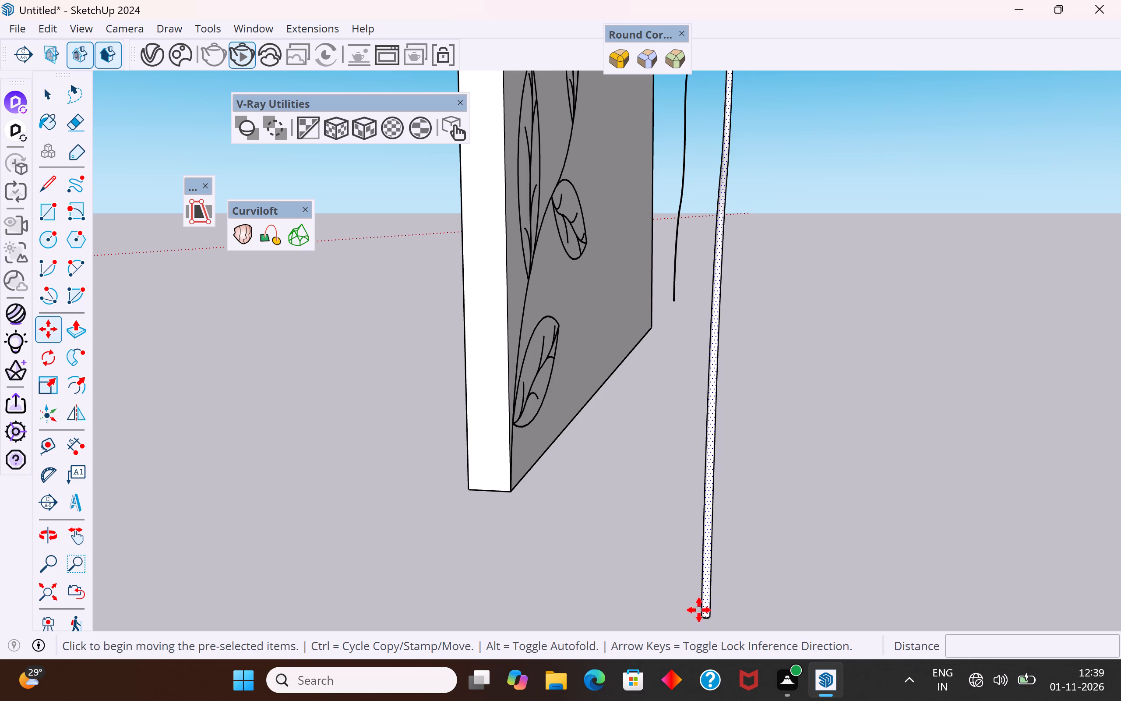
scroll(520, 498, up, 20)
scroll(520, 498, up, 1)
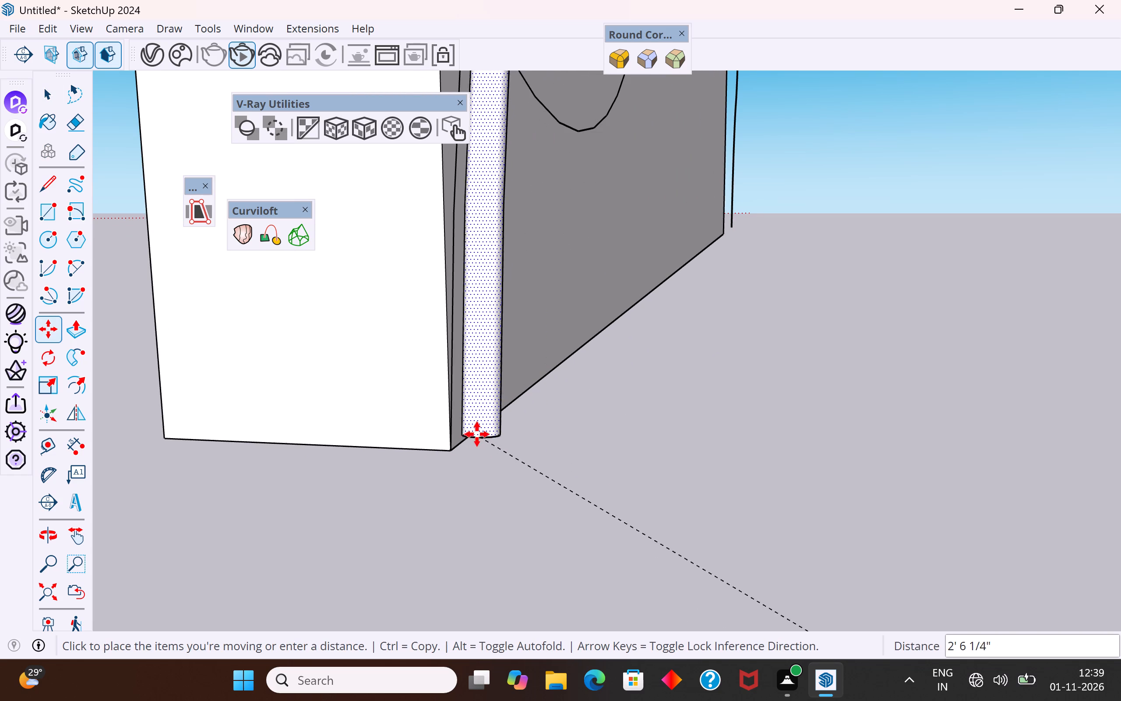
click(476, 450)
middle_drag(520, 478, 516, 480)
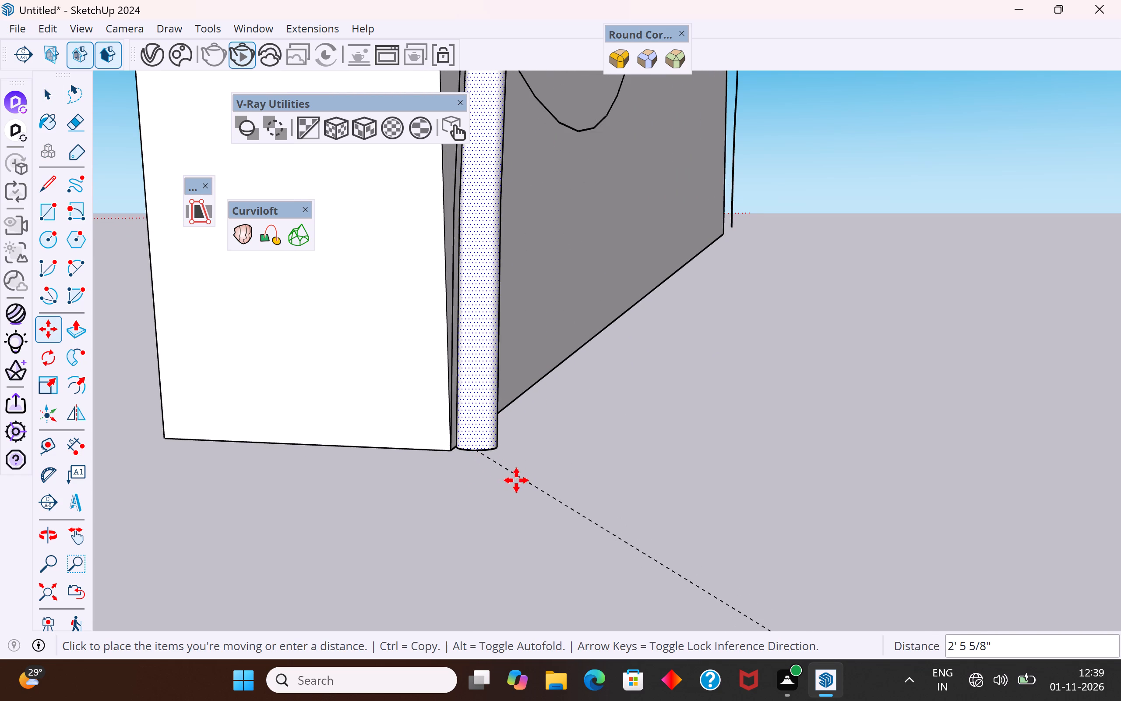
middle_drag(516, 480, 412, 479)
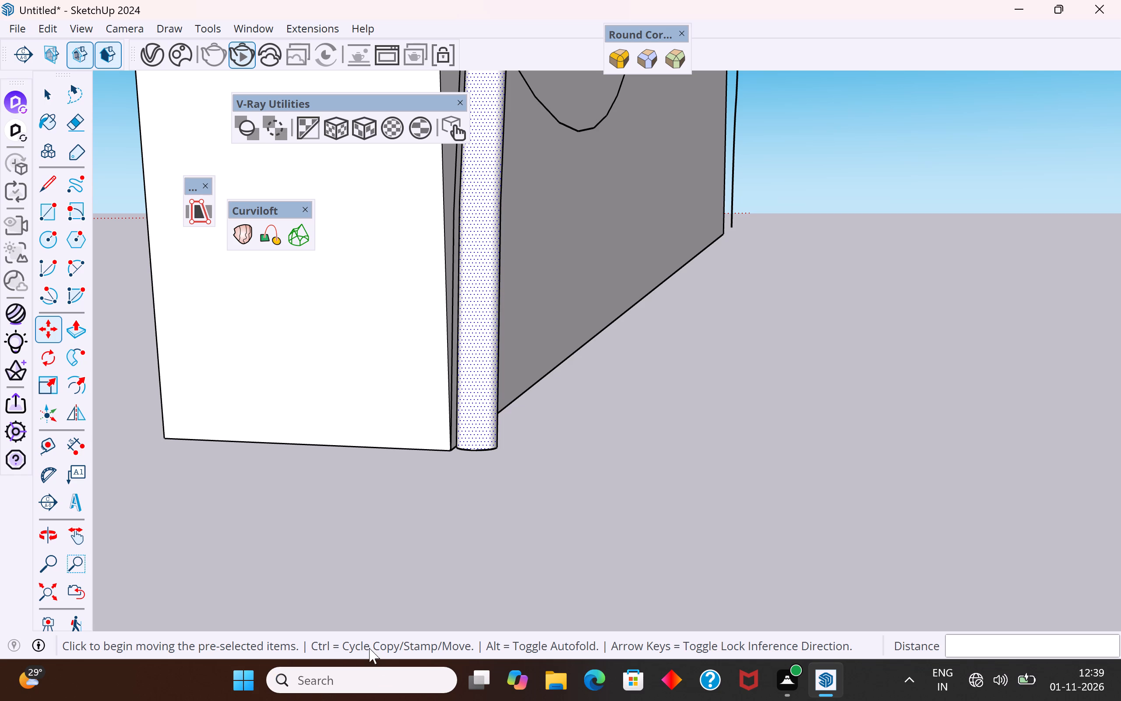
scroll(445, 428, down, 6)
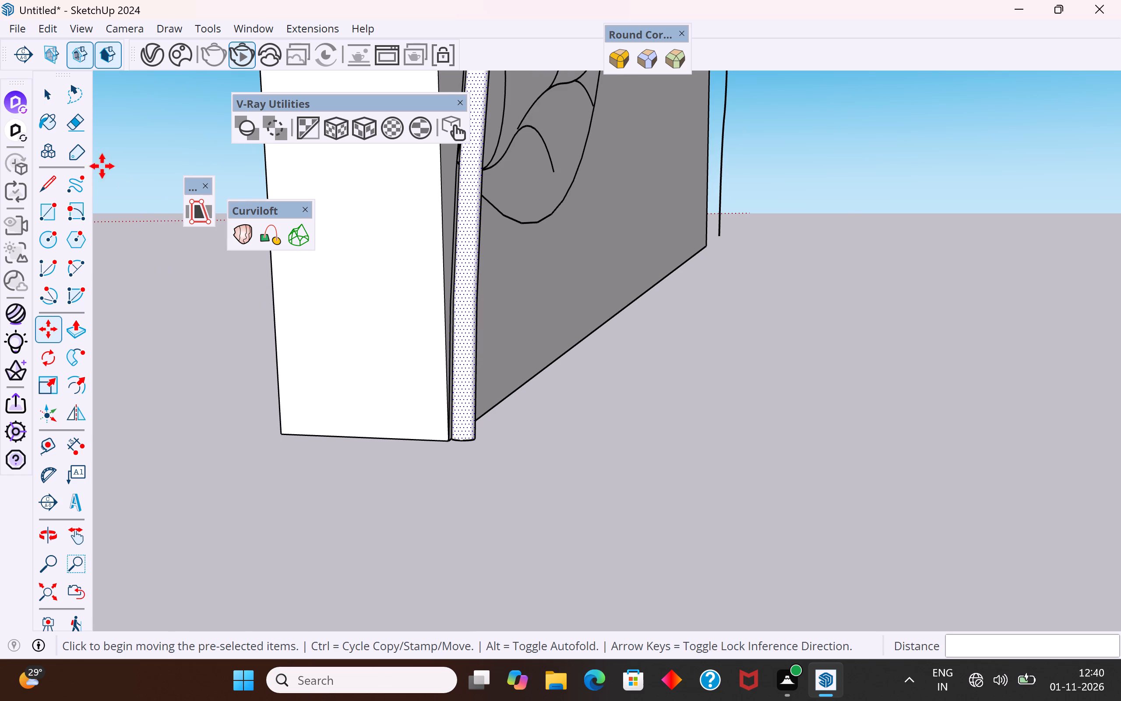
click(48, 93)
click(272, 448)
Examine how the stem follows the leaves and how its lower end meets the panel's bottom corner.
middle_drag(766, 414, 691, 464)
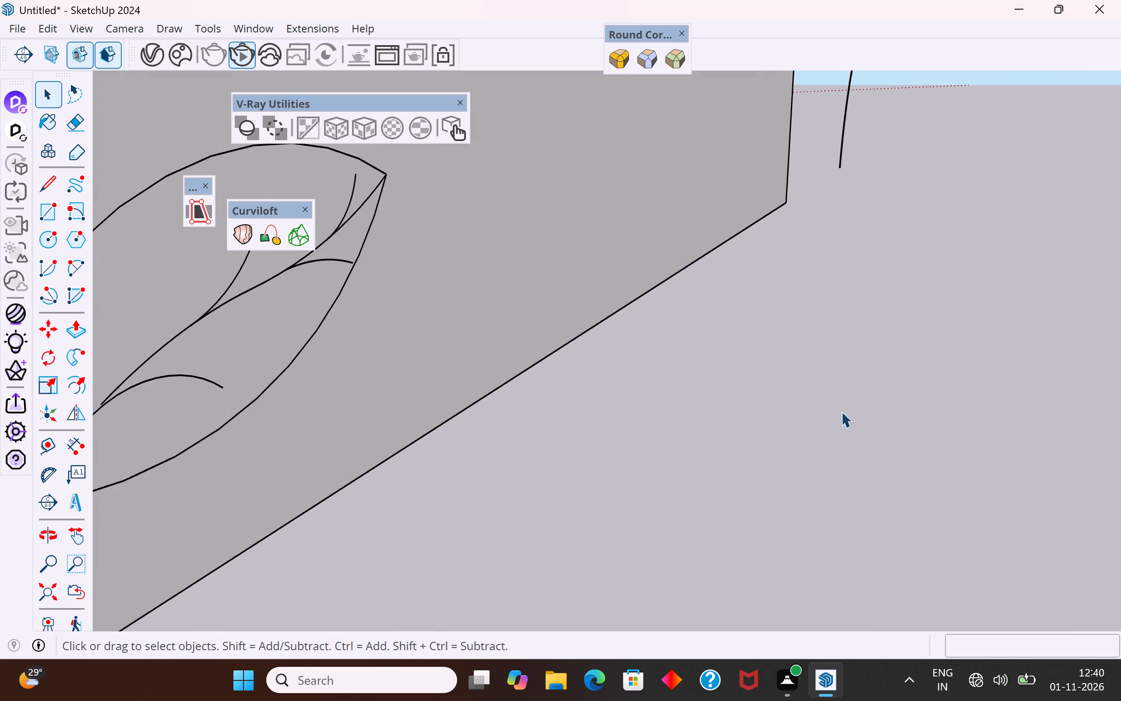
scroll(852, 407, down, 12)
middle_drag(843, 424, 523, 568)
scroll(578, 496, down, 6)
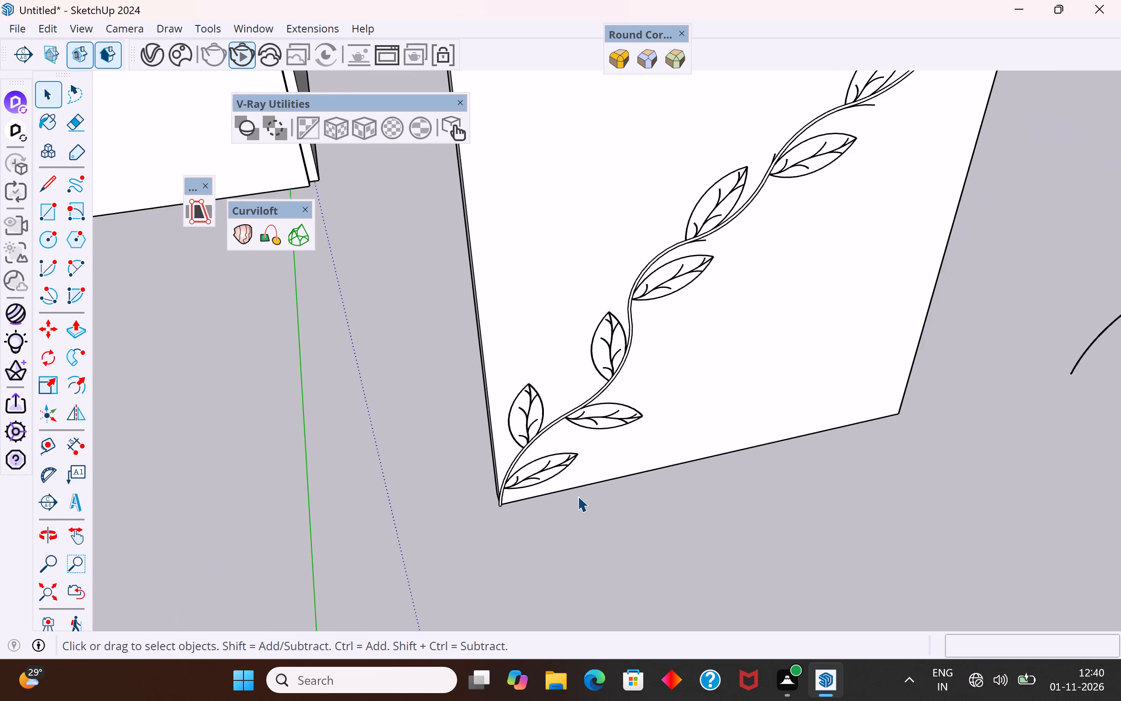
scroll(630, 383, down, 4)
middle_drag(670, 349, 727, 234)
scroll(583, 518, up, 5)
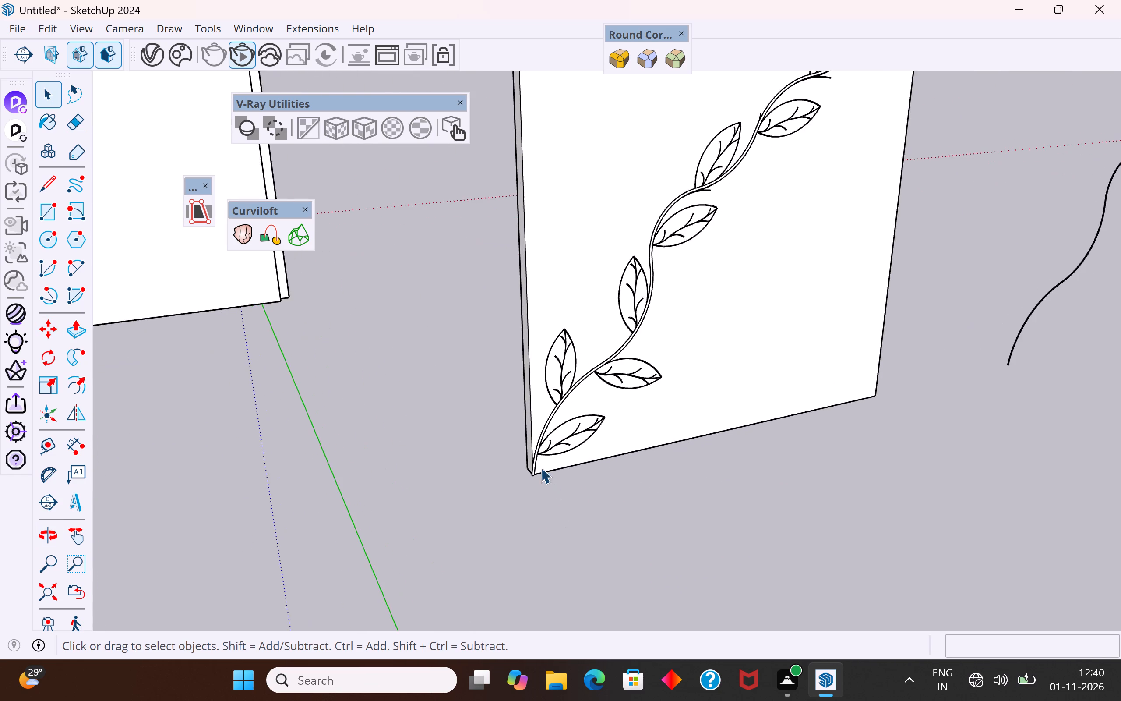
scroll(541, 467, up, 12)
middle_drag(522, 492, 587, 255)
scroll(520, 544, up, 2)
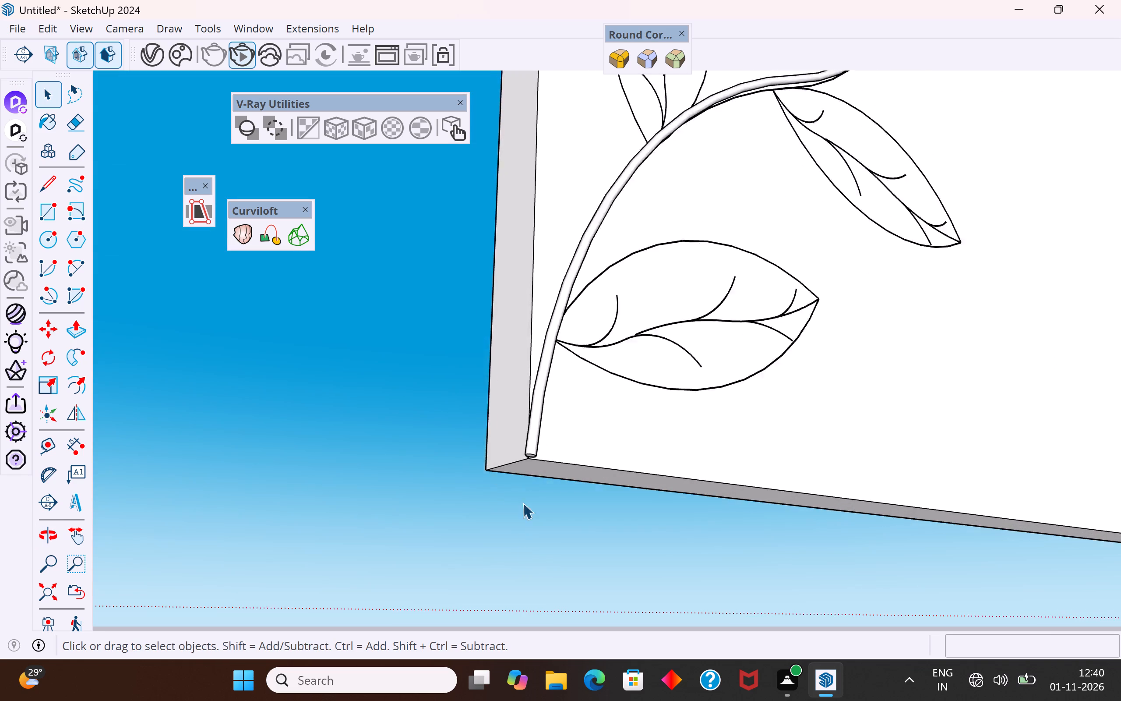
scroll(523, 503, up, 2)
scroll(532, 403, up, 4)
middle_drag(532, 423, 598, 244)
scroll(550, 408, up, 3)
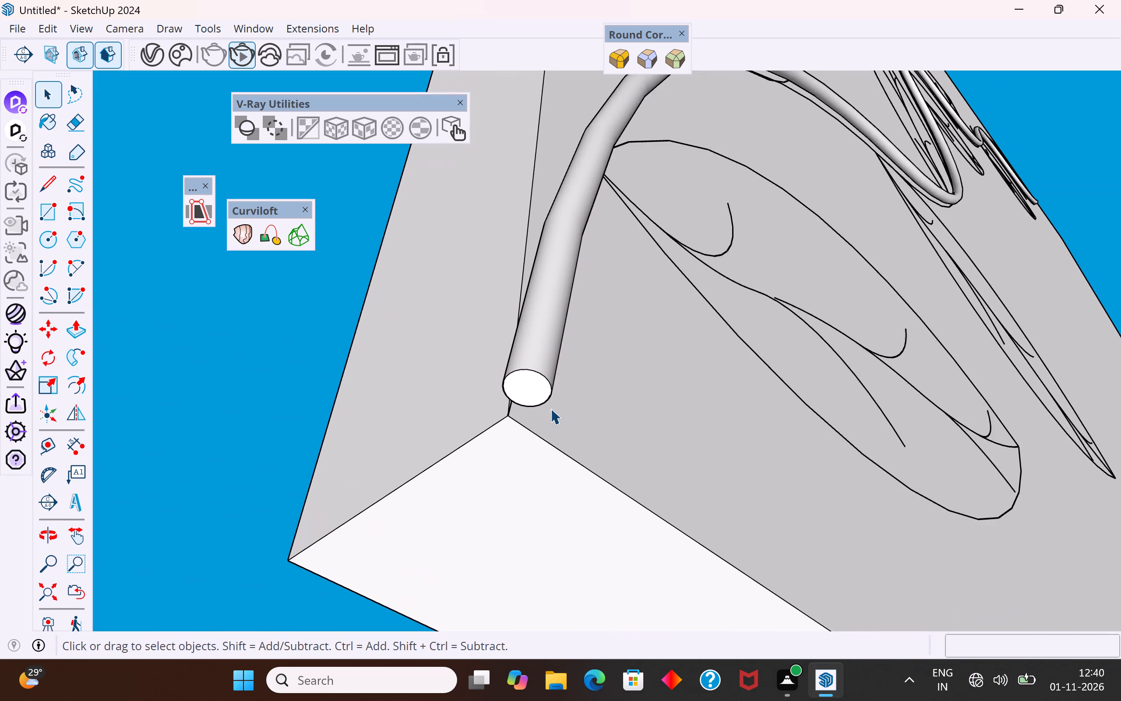
scroll(550, 408, up, 5)
middle_drag(519, 401, 562, 406)
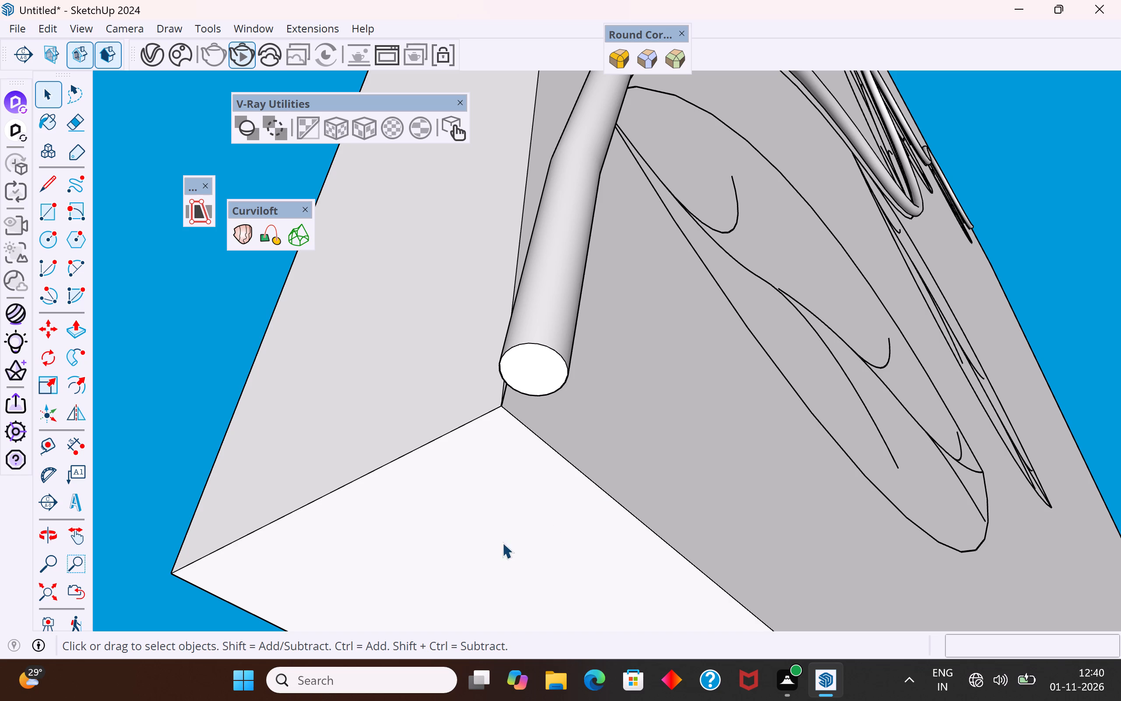
Select the whole connected stem geometry and make it a group.
click(532, 381)
double_click(543, 361)
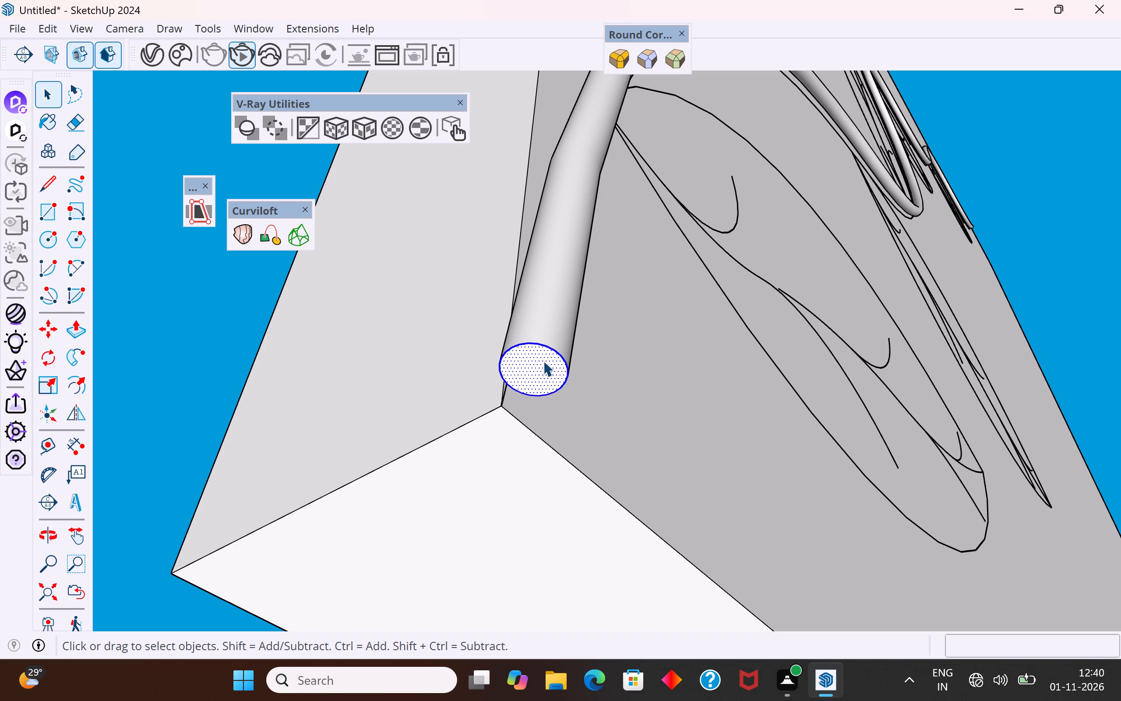
triple_click(545, 353)
click(545, 353)
right_click(545, 353)
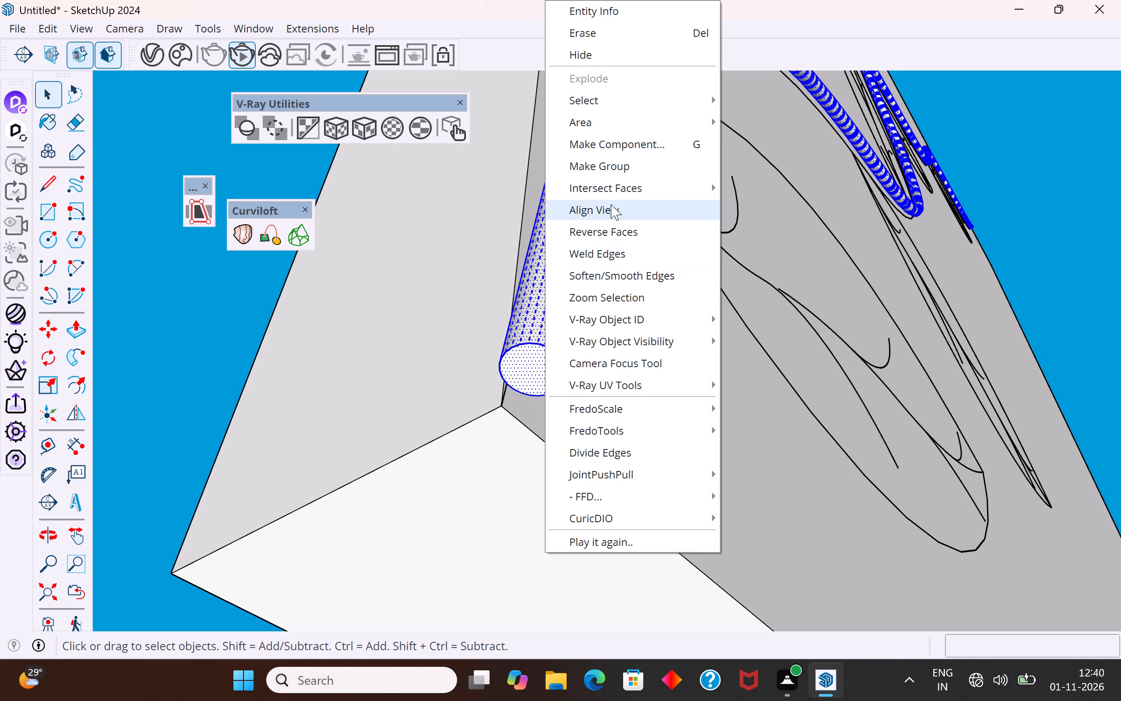
click(619, 169)
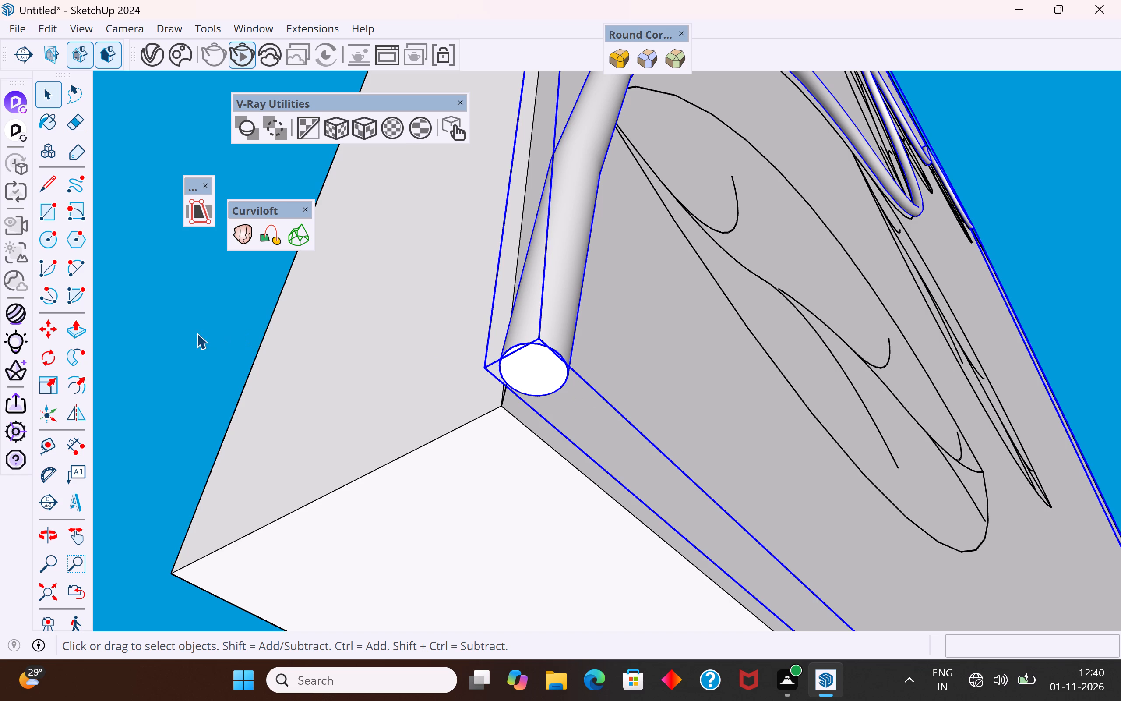
click(197, 333)
Move the stem group about 5/16" so its lower end aligns with the panel's bottom corner.
click(514, 367)
key(m)
click(503, 359)
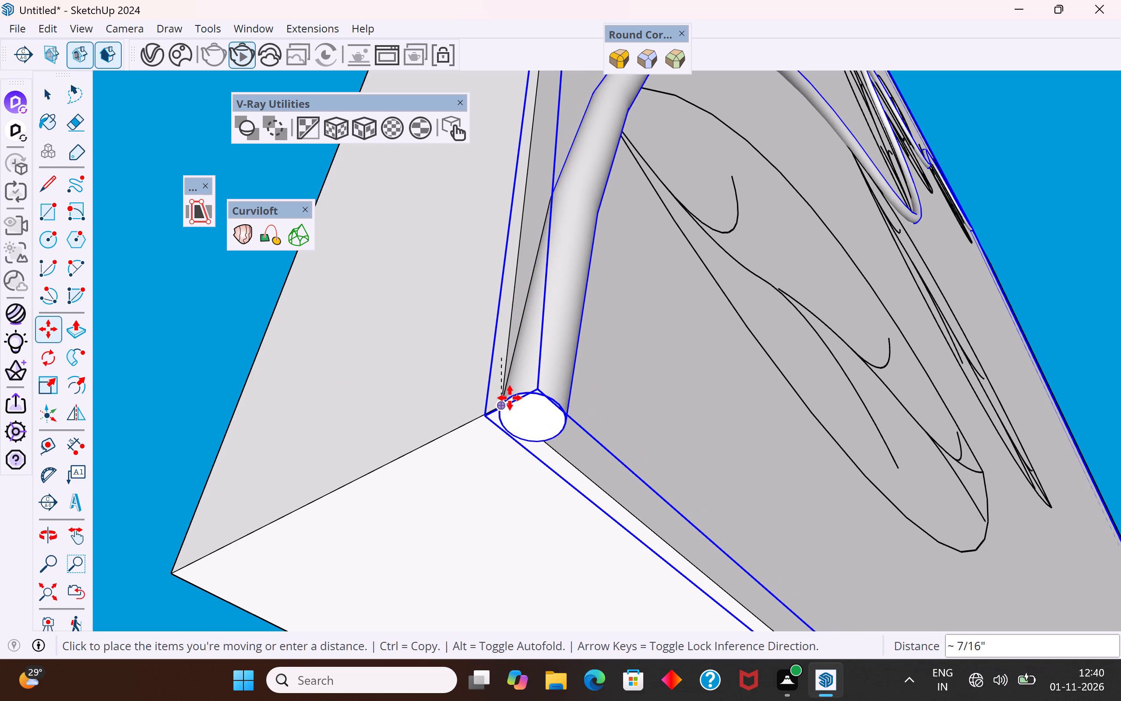
click(515, 391)
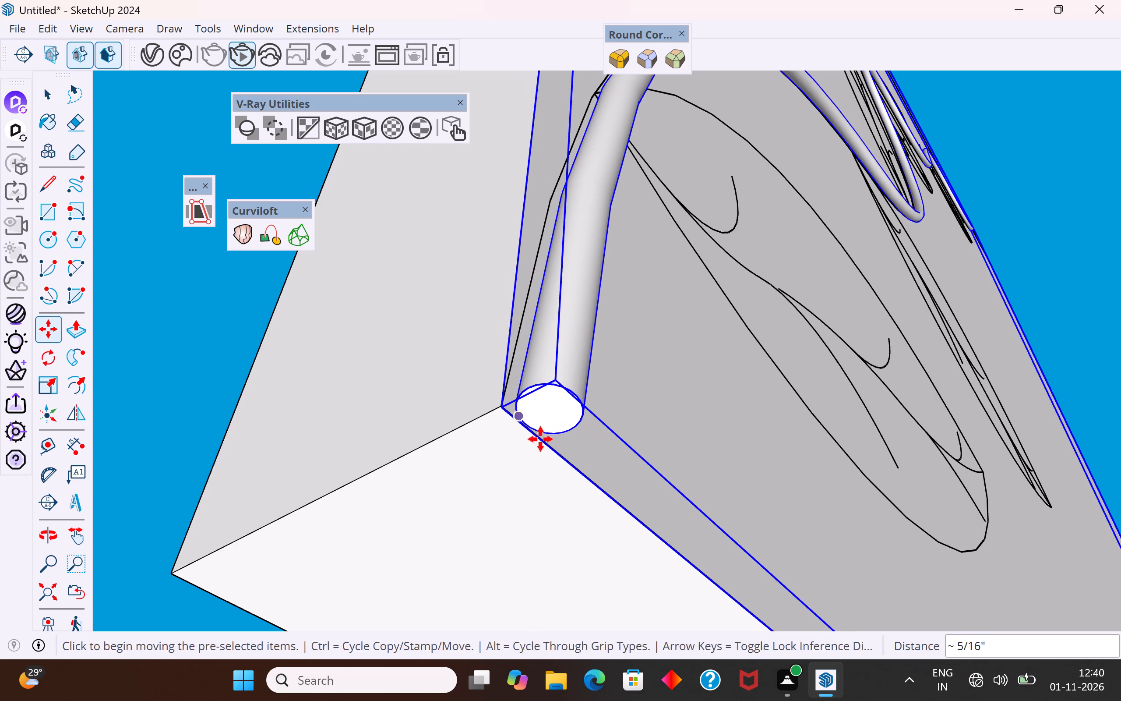
Nudge the stem group about 1/16" from its round end face onto the panel's bottom edge.
middle_drag(540, 439, 278, 570)
scroll(615, 276, down, 5)
scroll(573, 431, up, 3)
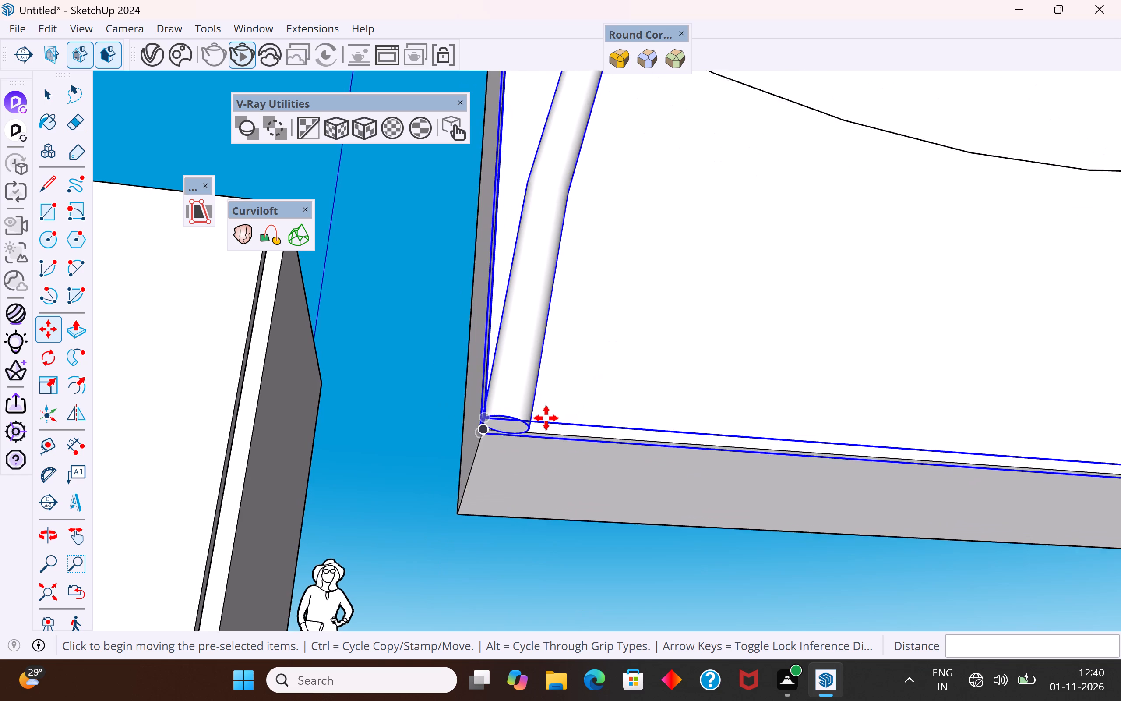
scroll(546, 418, up, 11)
middle_drag(536, 425, 594, 227)
scroll(487, 415, up, 2)
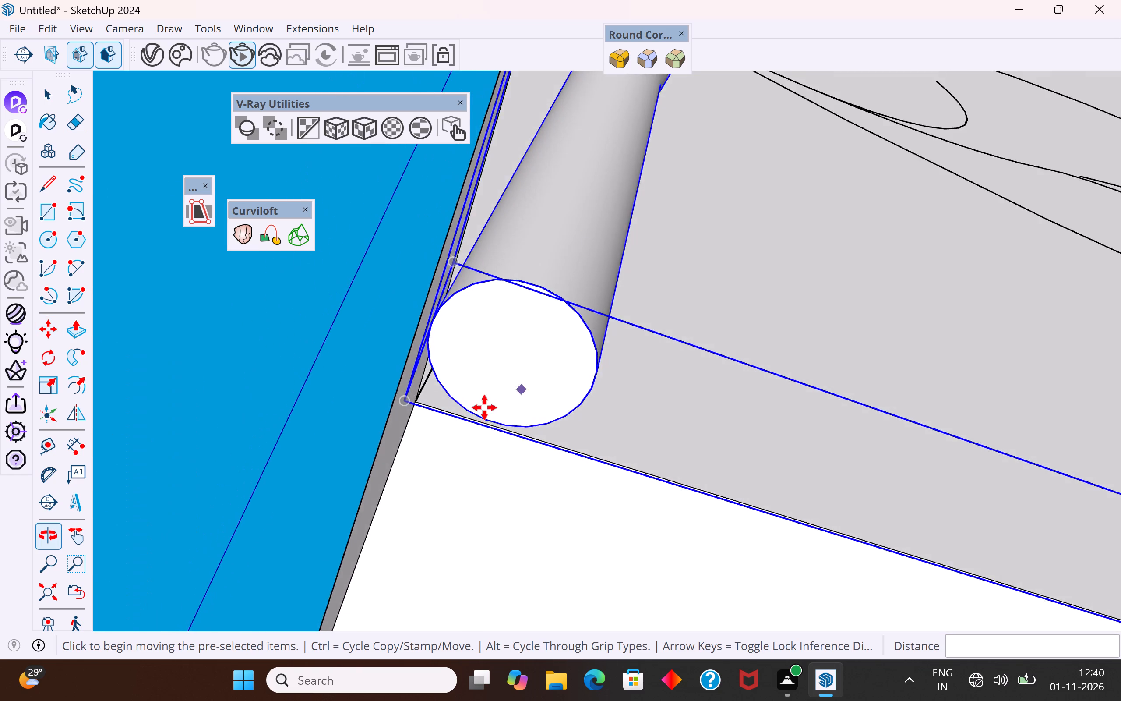
scroll(484, 407, up, 5)
click(498, 429)
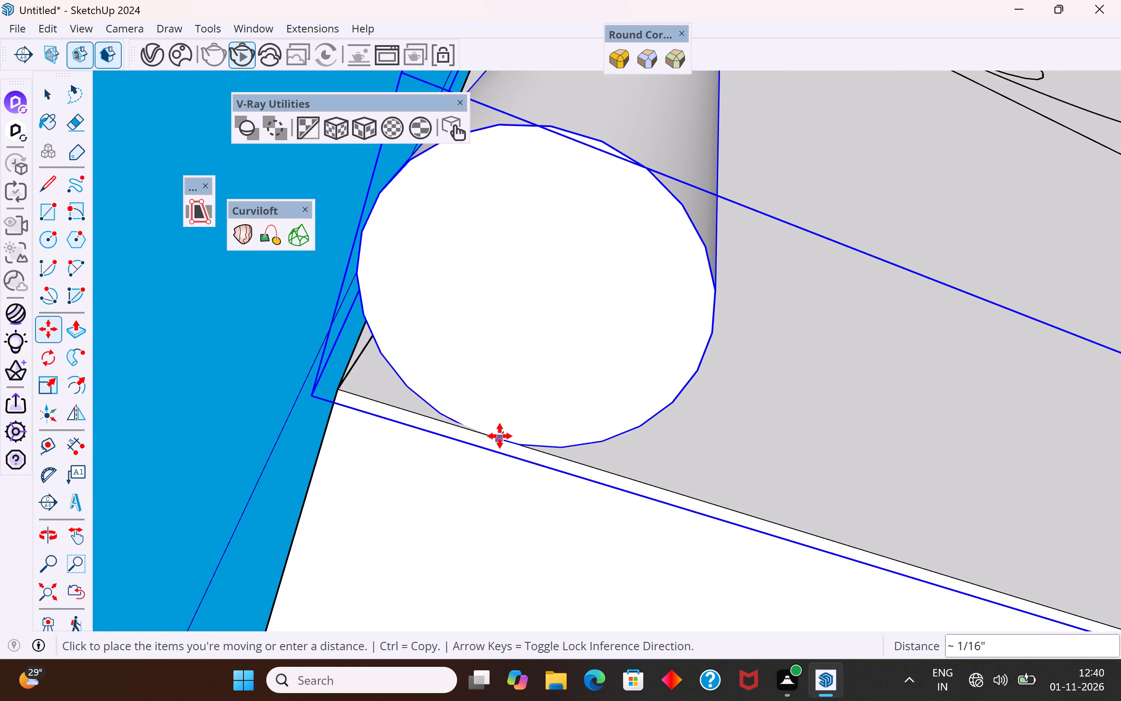
scroll(504, 435, up, 4)
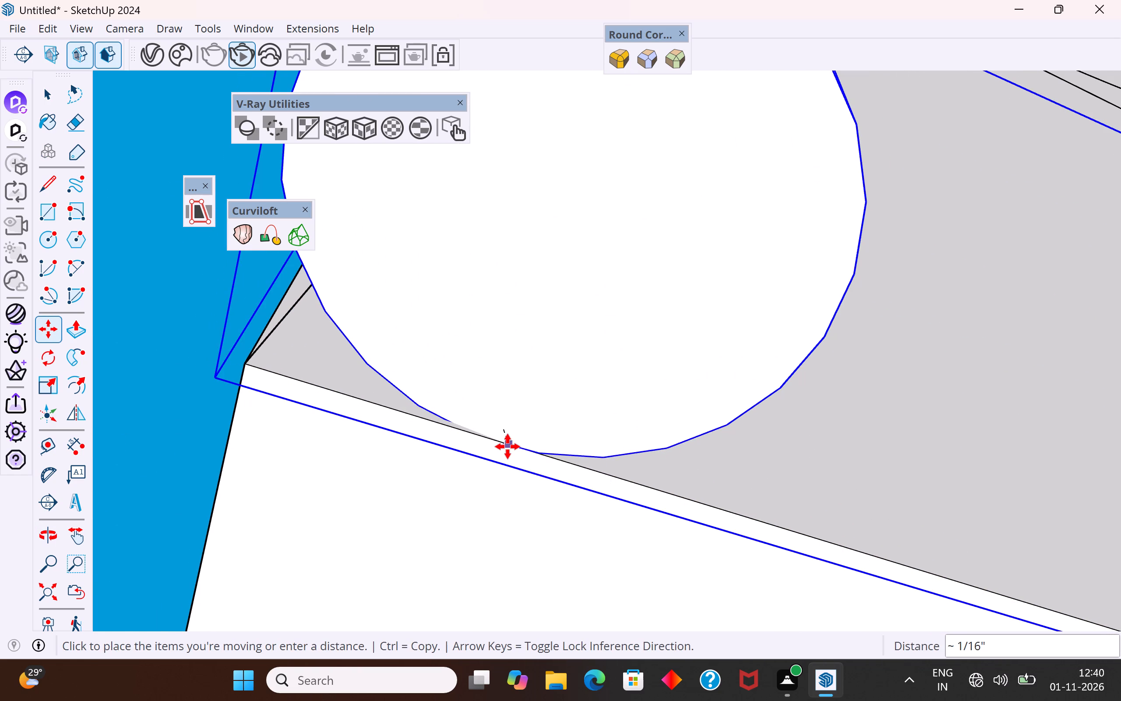
click(508, 446)
Deselect the stem group and examine its fit against the panel's corner and along the leaf pattern.
scroll(596, 228, down, 6)
middle_drag(621, 194, 694, 633)
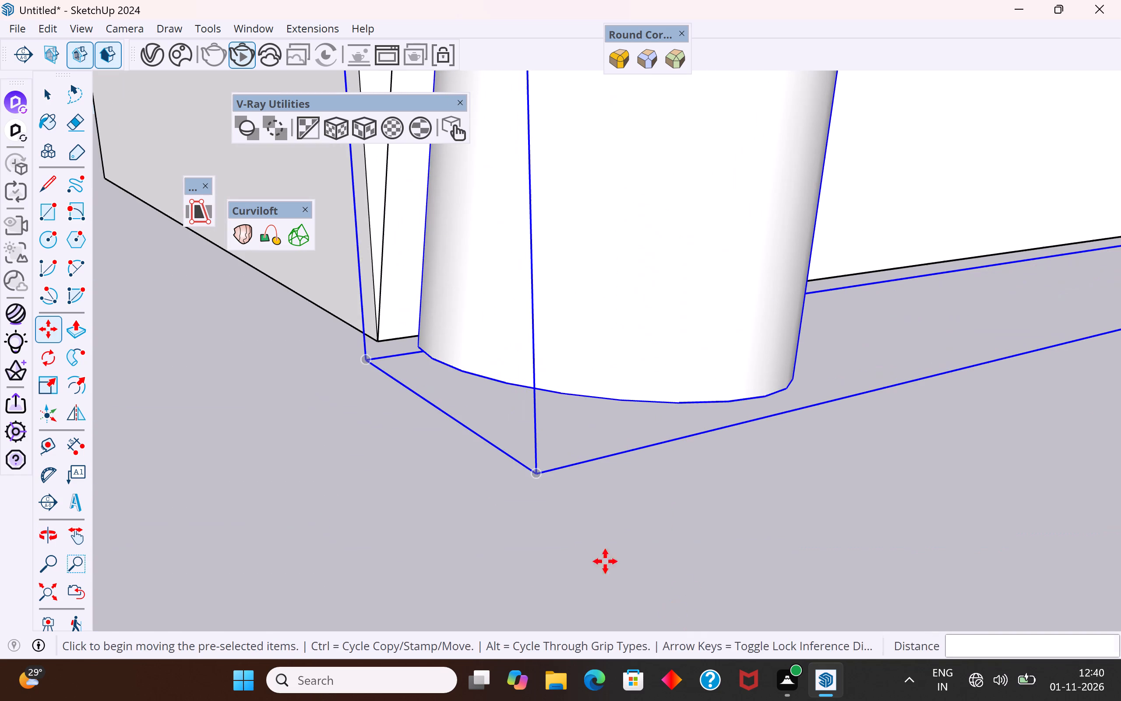
middle_drag(370, 367, 457, 554)
scroll(296, 421, down, 6)
scroll(317, 528, down, 2)
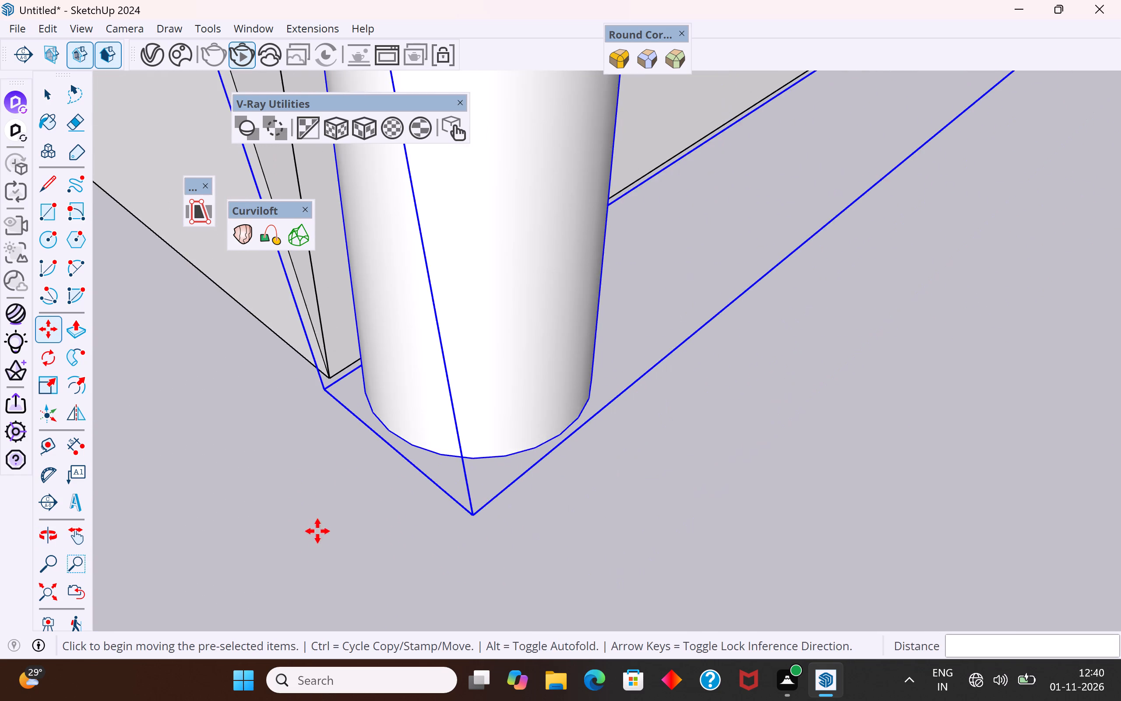
scroll(317, 531, down, 10)
scroll(744, 472, down, 20)
scroll(744, 472, down, 4)
scroll(393, 543, up, 2)
scroll(393, 543, down, 8)
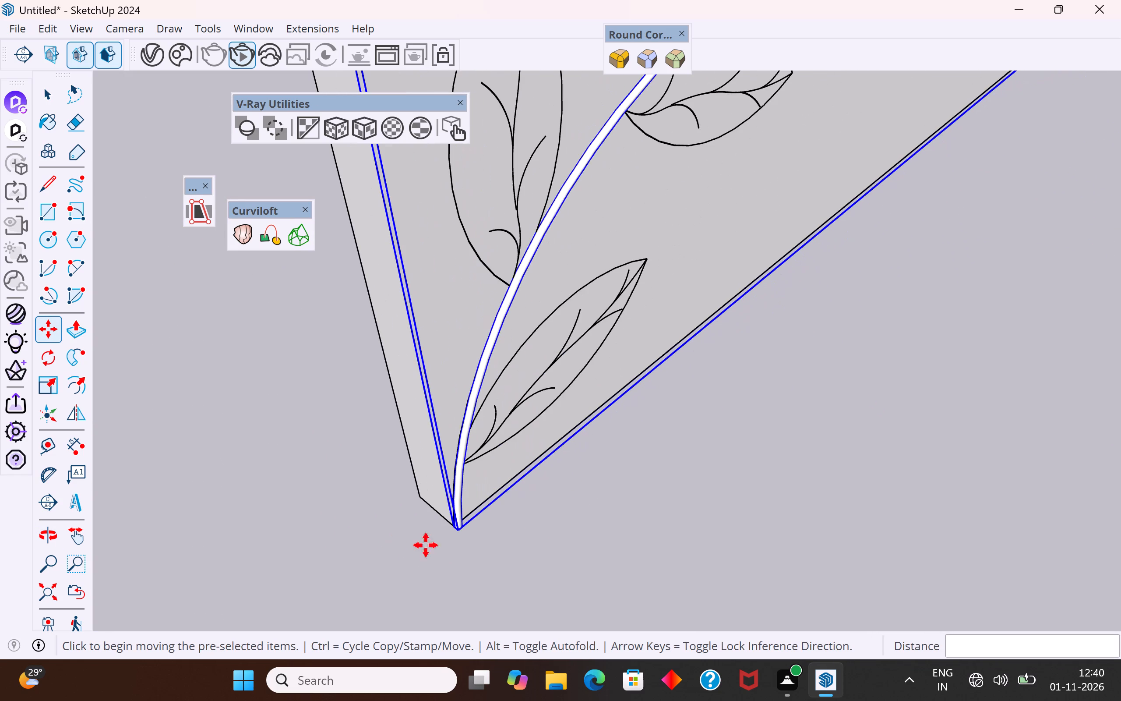
click(50, 96)
click(208, 354)
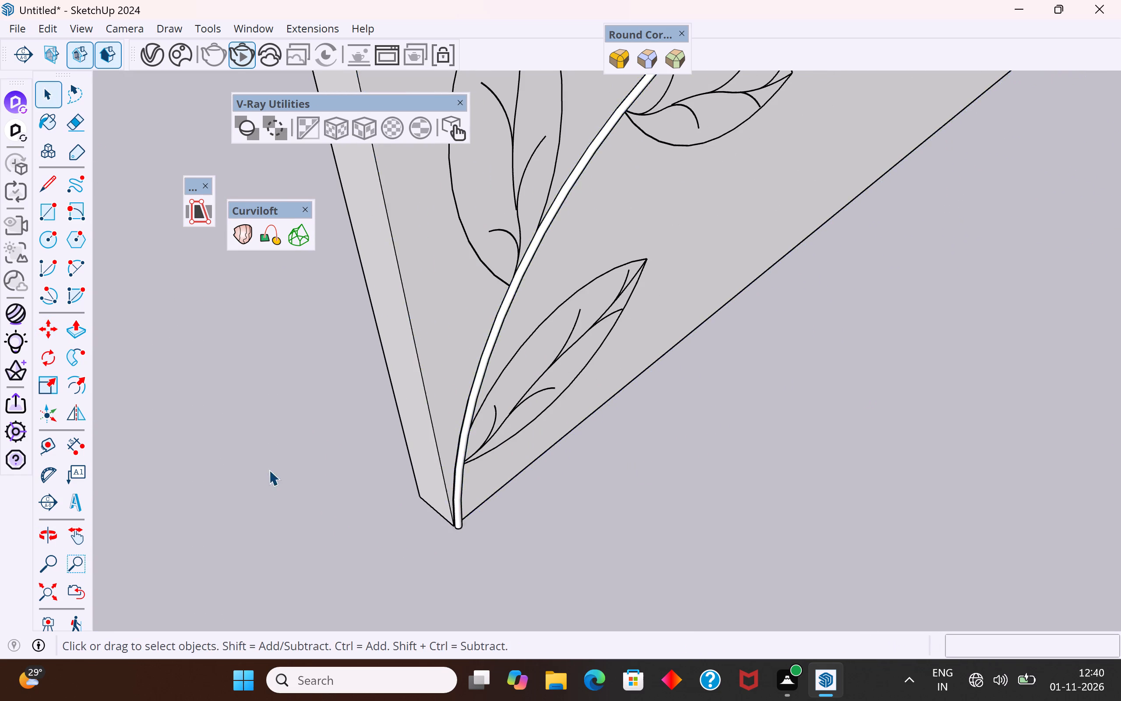
scroll(251, 488, down, 6)
middle_drag(617, 451, 380, 519)
scroll(384, 518, down, 12)
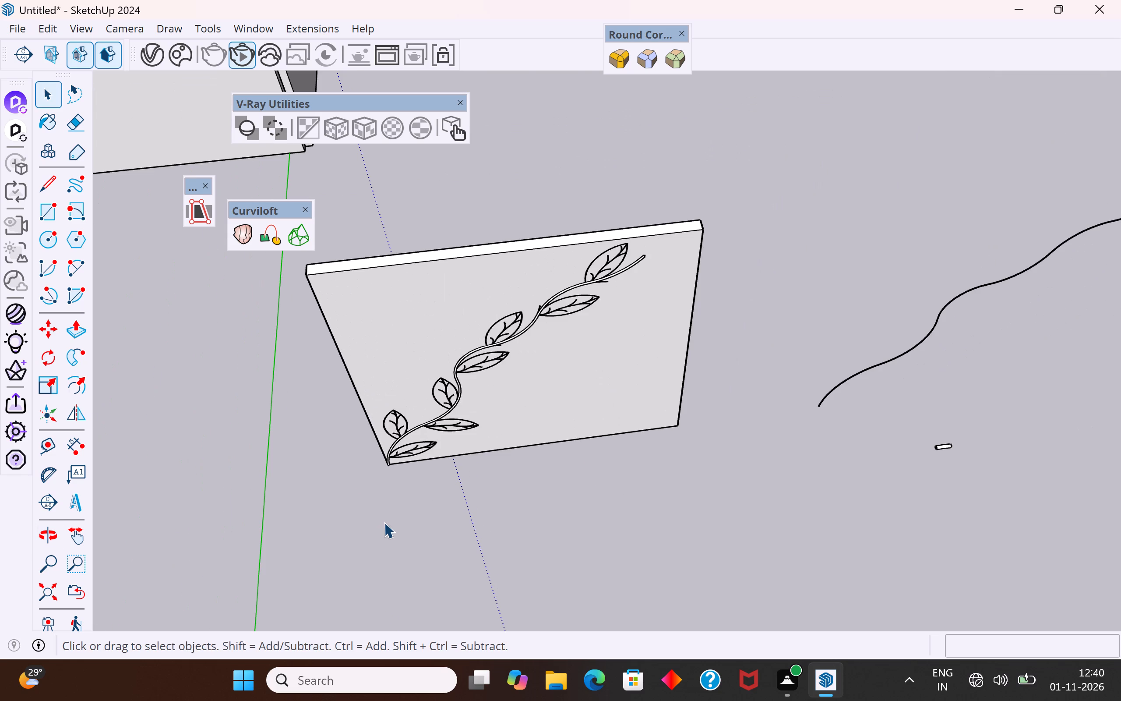
Examine the panel from several angles to check how the thin stem fits against the leaves and bottom corner.
scroll(538, 550, down, 5)
middle_drag(522, 418, 568, 216)
scroll(561, 377, up, 2)
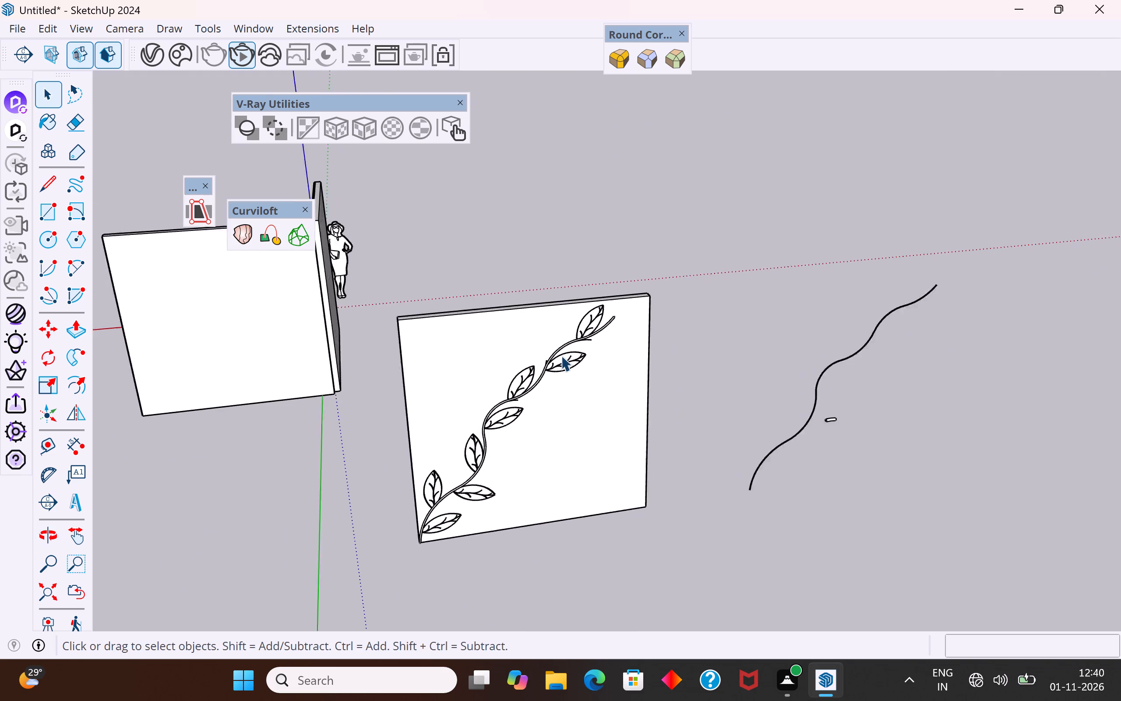
scroll(561, 355, up, 17)
middle_drag(637, 312, 879, 556)
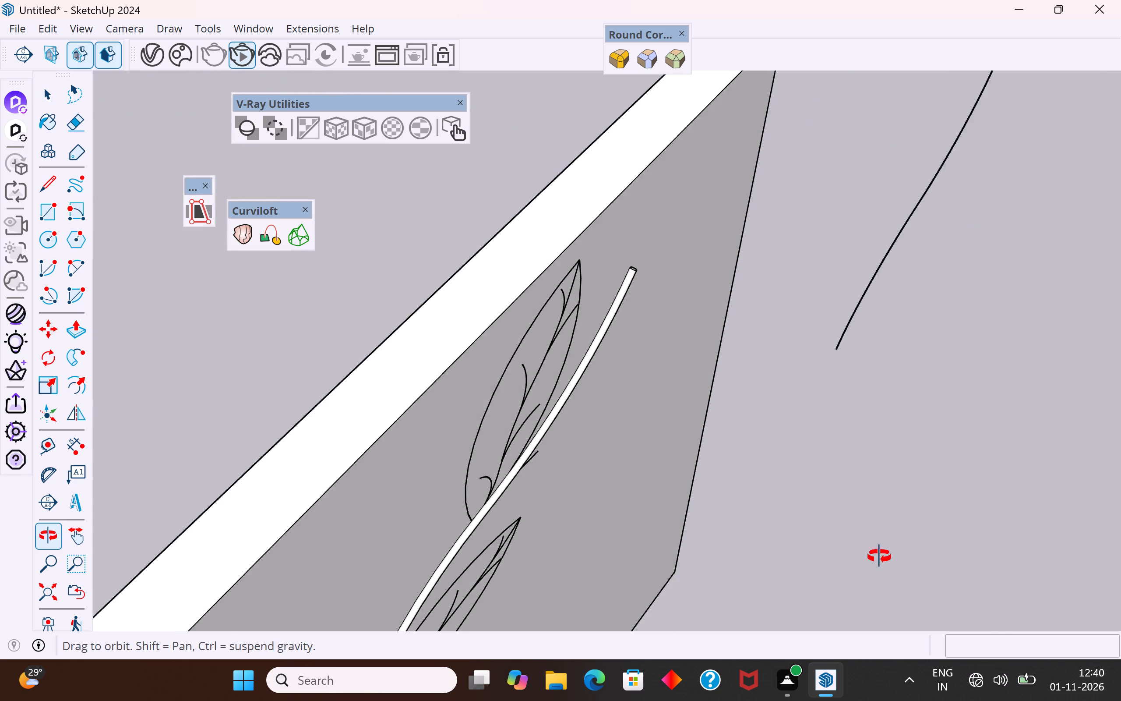
middle_drag(879, 556, 476, 395)
scroll(711, 287, down, 18)
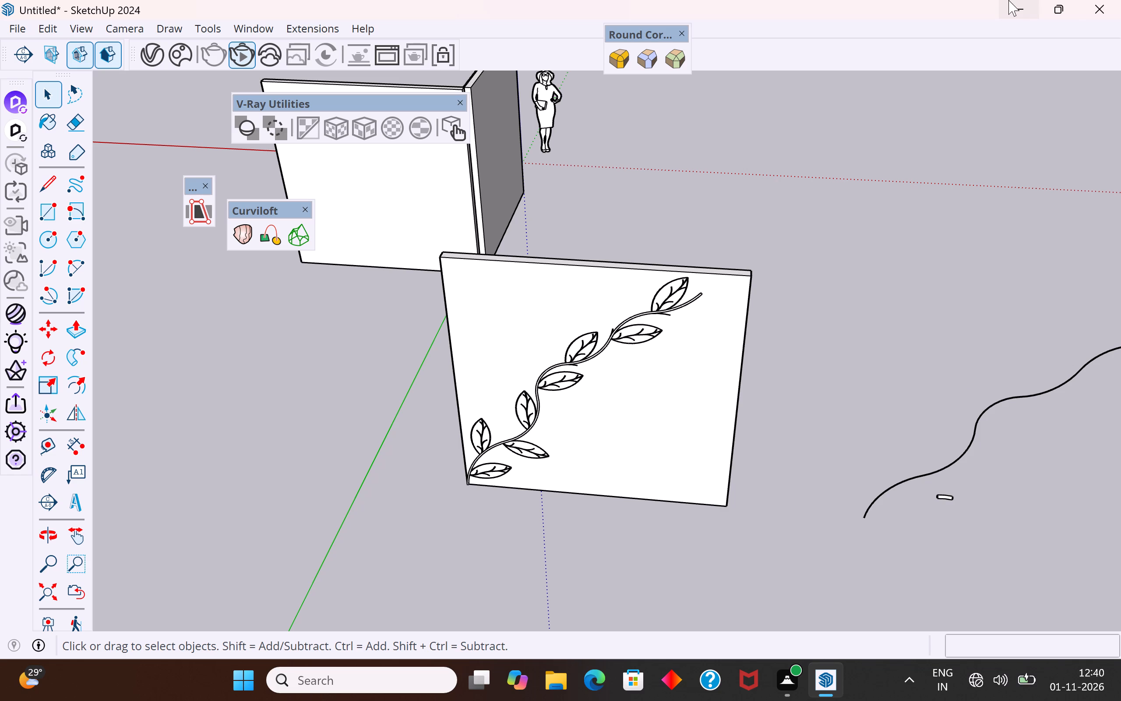
scroll(289, 253, down, 2)
middle_drag(457, 435, 684, 295)
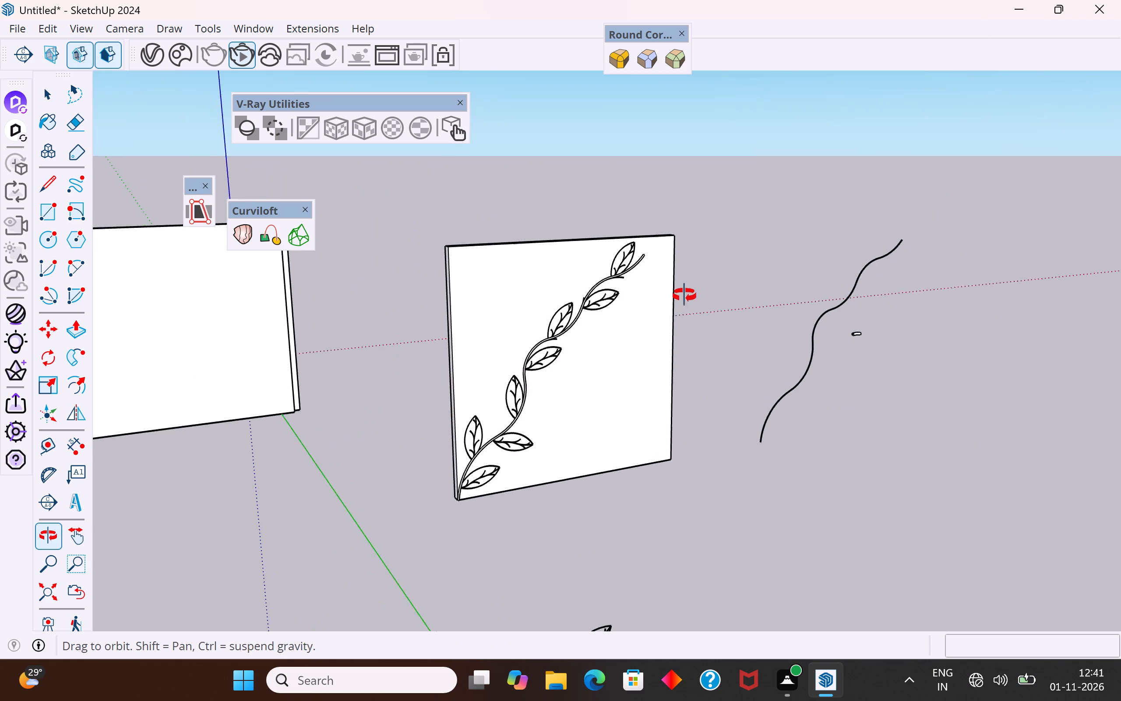
middle_drag(684, 295, 772, 277)
scroll(557, 415, up, 8)
scroll(536, 485, up, 3)
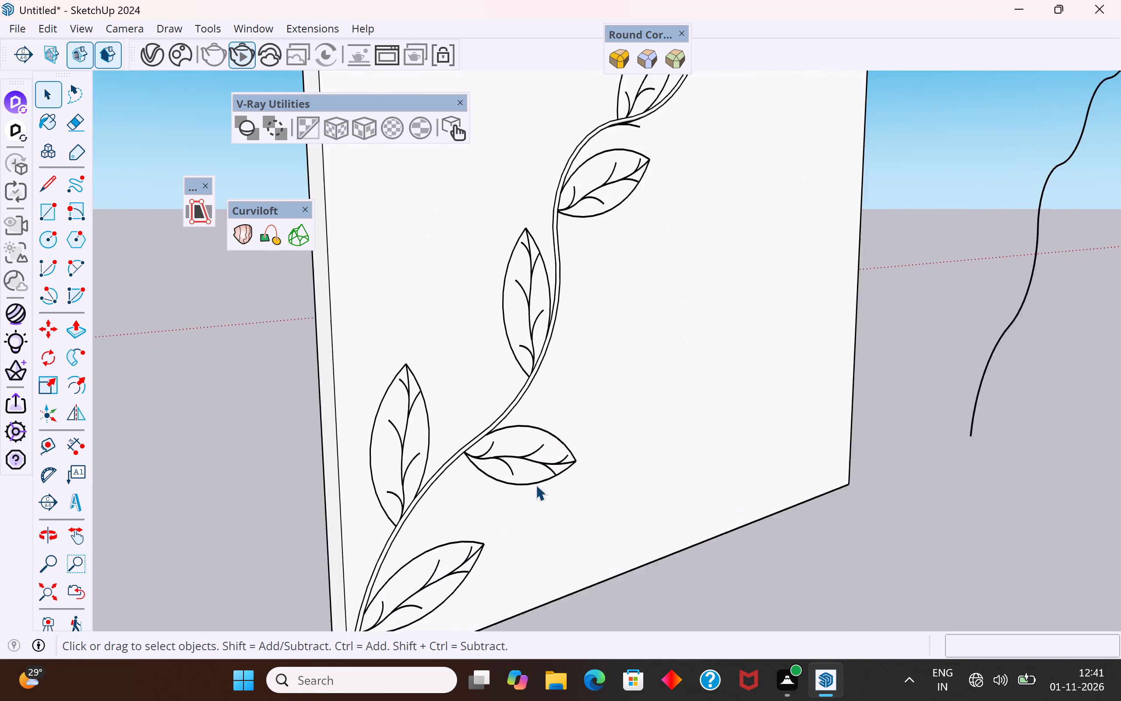
scroll(536, 485, up, 1)
scroll(567, 417, down, 4)
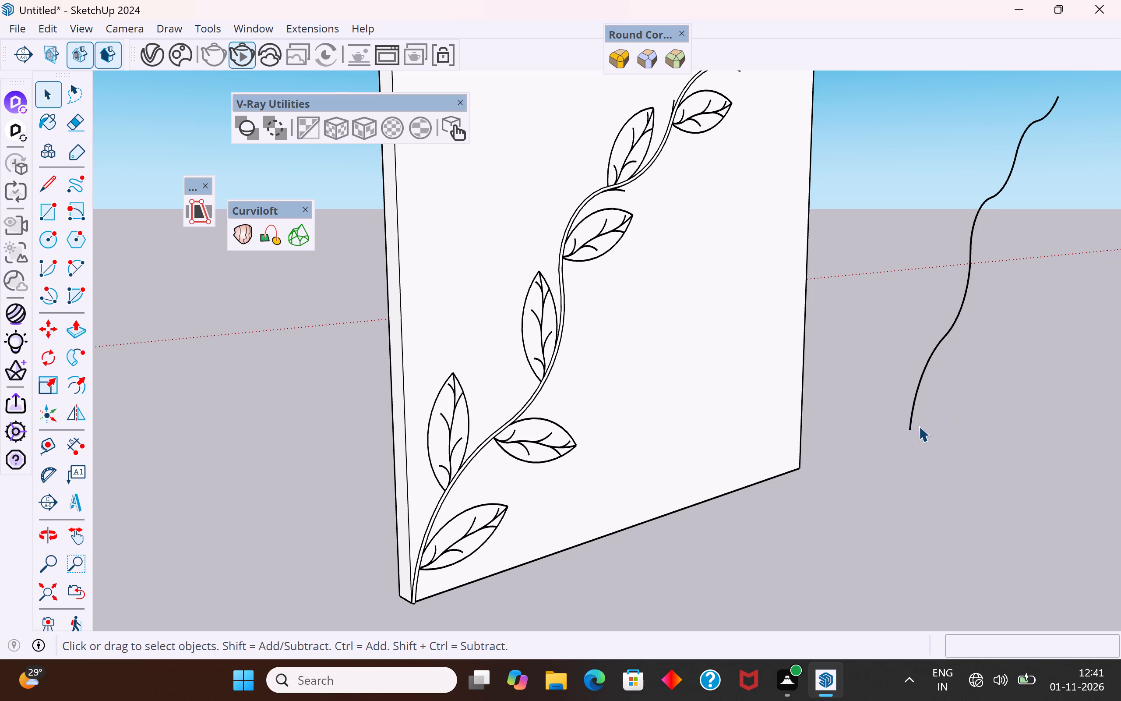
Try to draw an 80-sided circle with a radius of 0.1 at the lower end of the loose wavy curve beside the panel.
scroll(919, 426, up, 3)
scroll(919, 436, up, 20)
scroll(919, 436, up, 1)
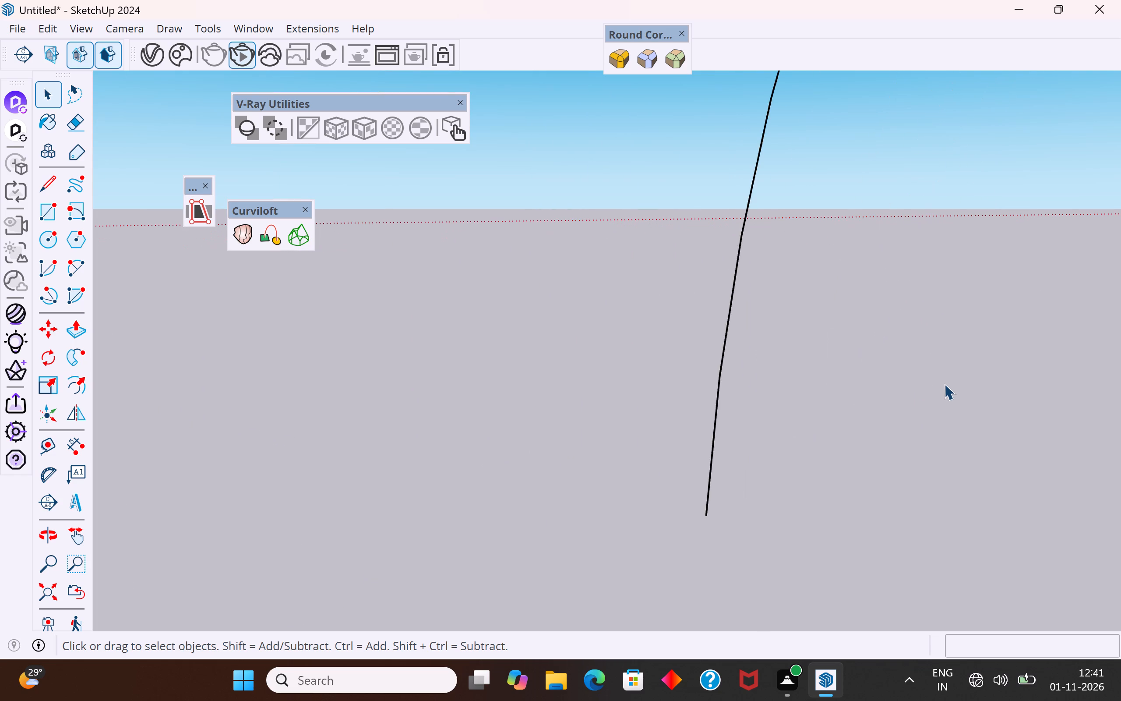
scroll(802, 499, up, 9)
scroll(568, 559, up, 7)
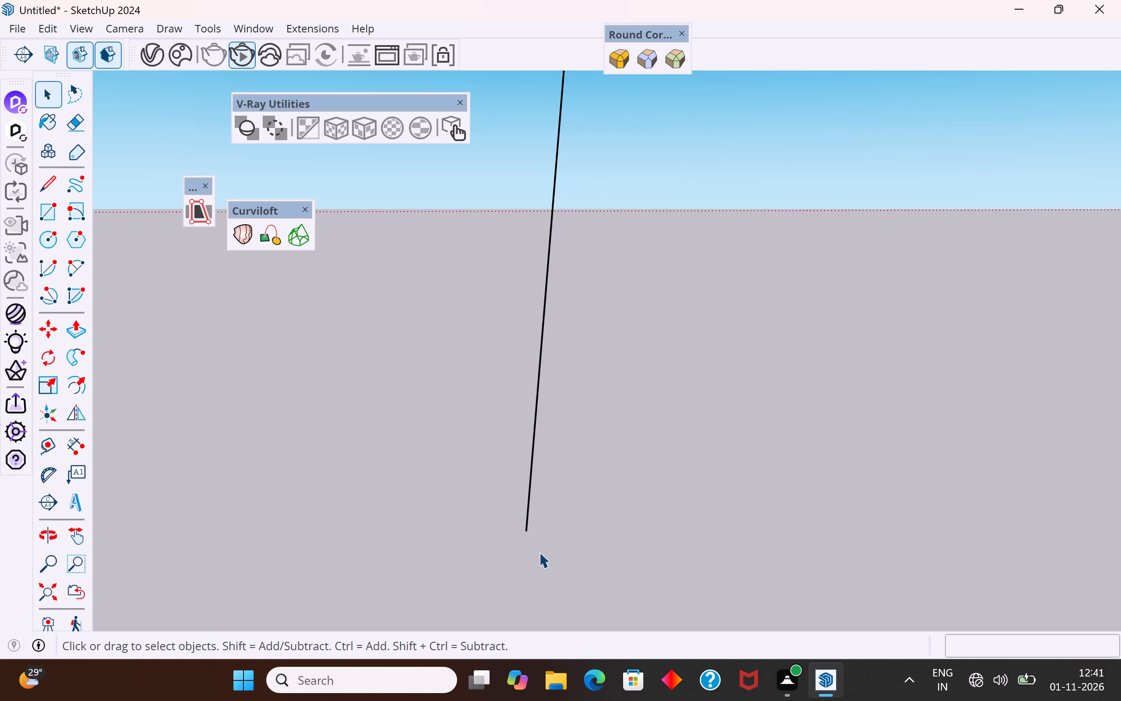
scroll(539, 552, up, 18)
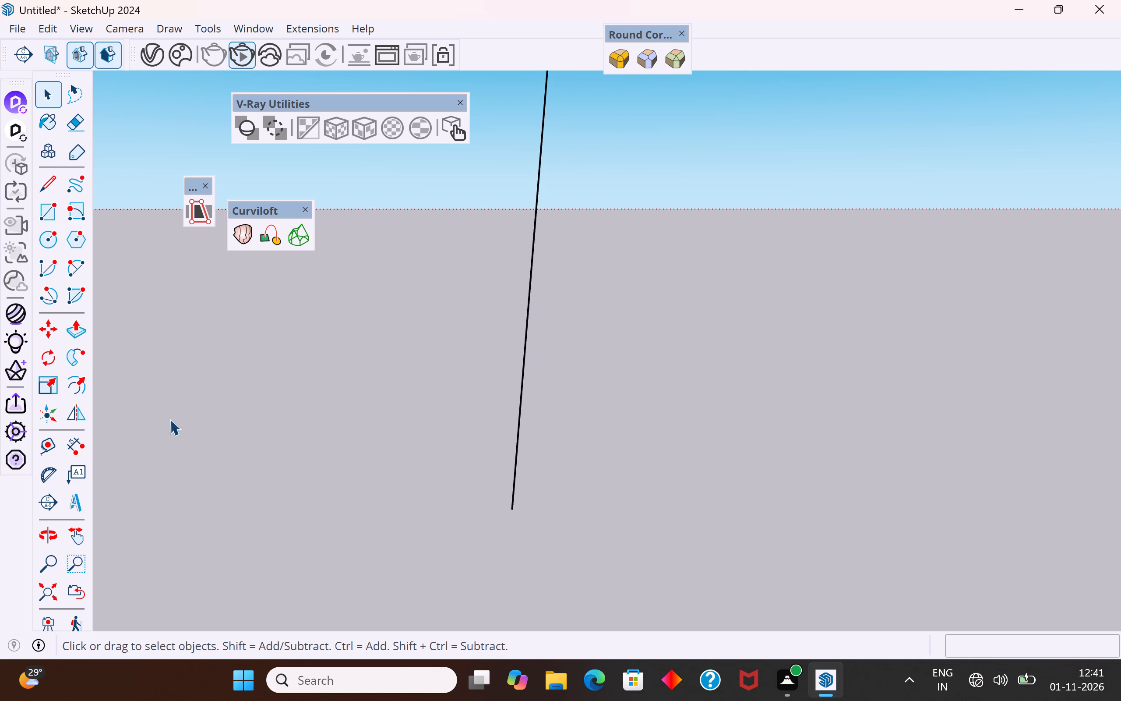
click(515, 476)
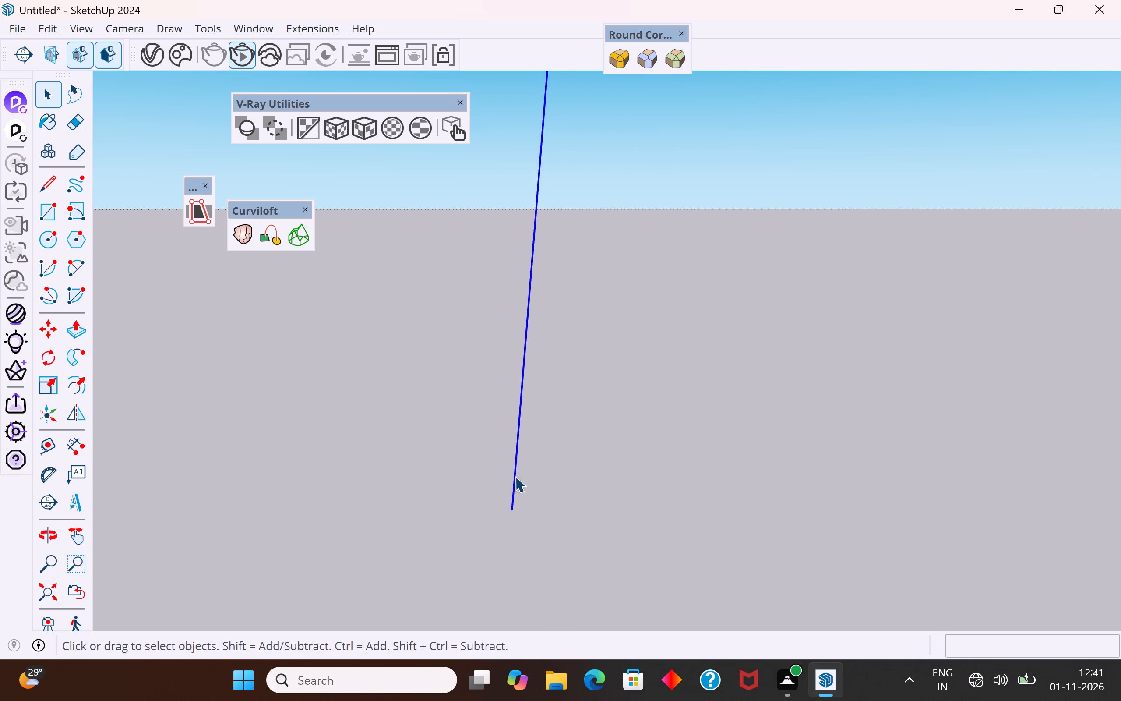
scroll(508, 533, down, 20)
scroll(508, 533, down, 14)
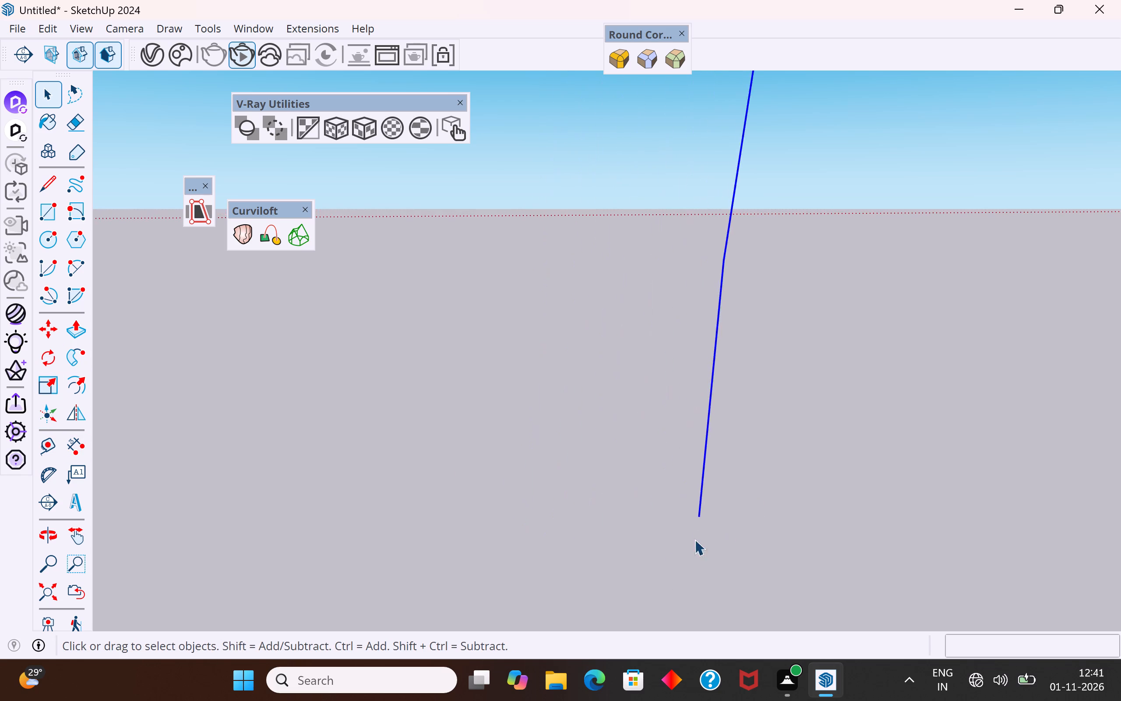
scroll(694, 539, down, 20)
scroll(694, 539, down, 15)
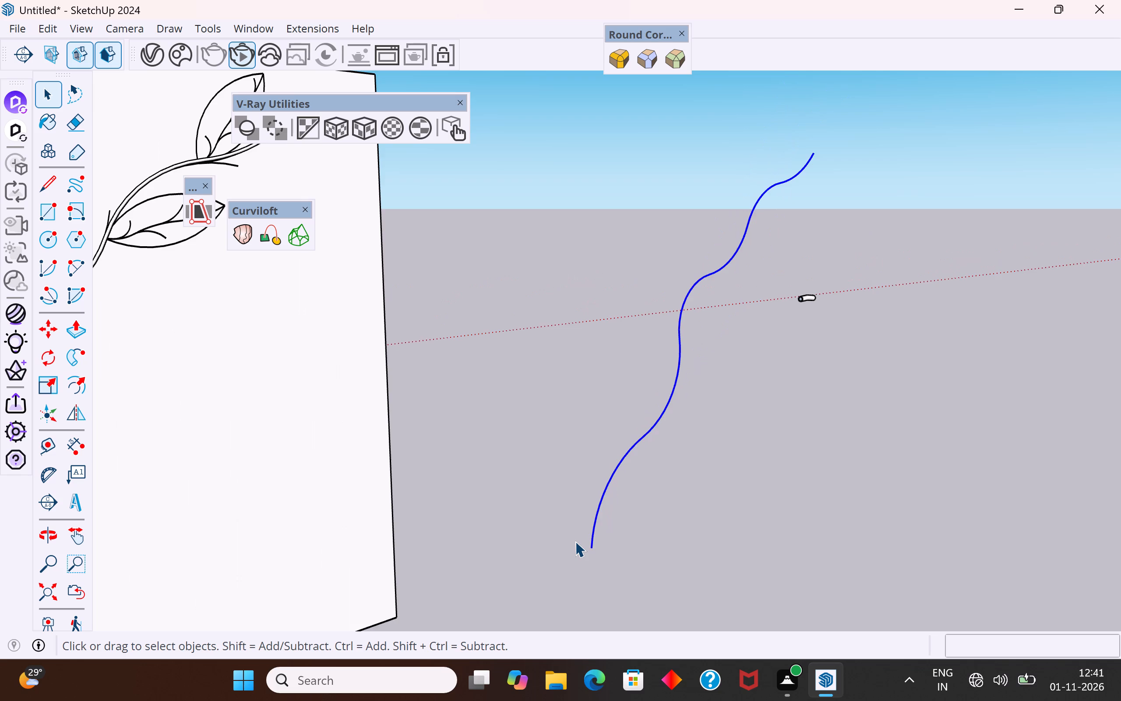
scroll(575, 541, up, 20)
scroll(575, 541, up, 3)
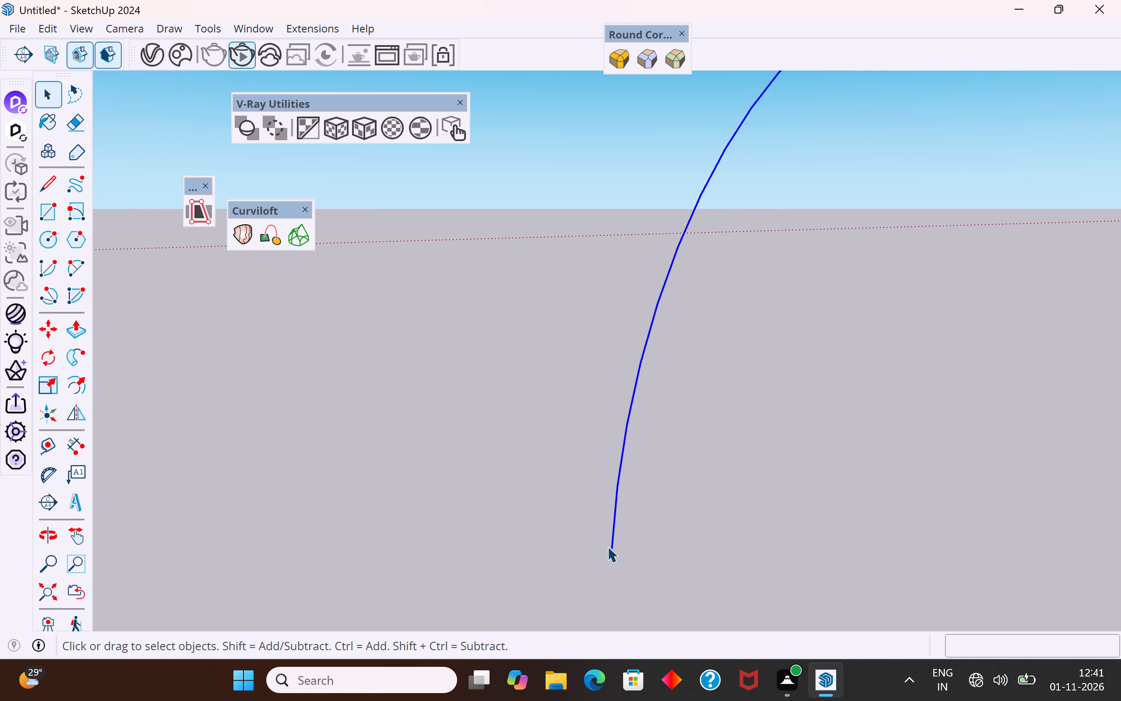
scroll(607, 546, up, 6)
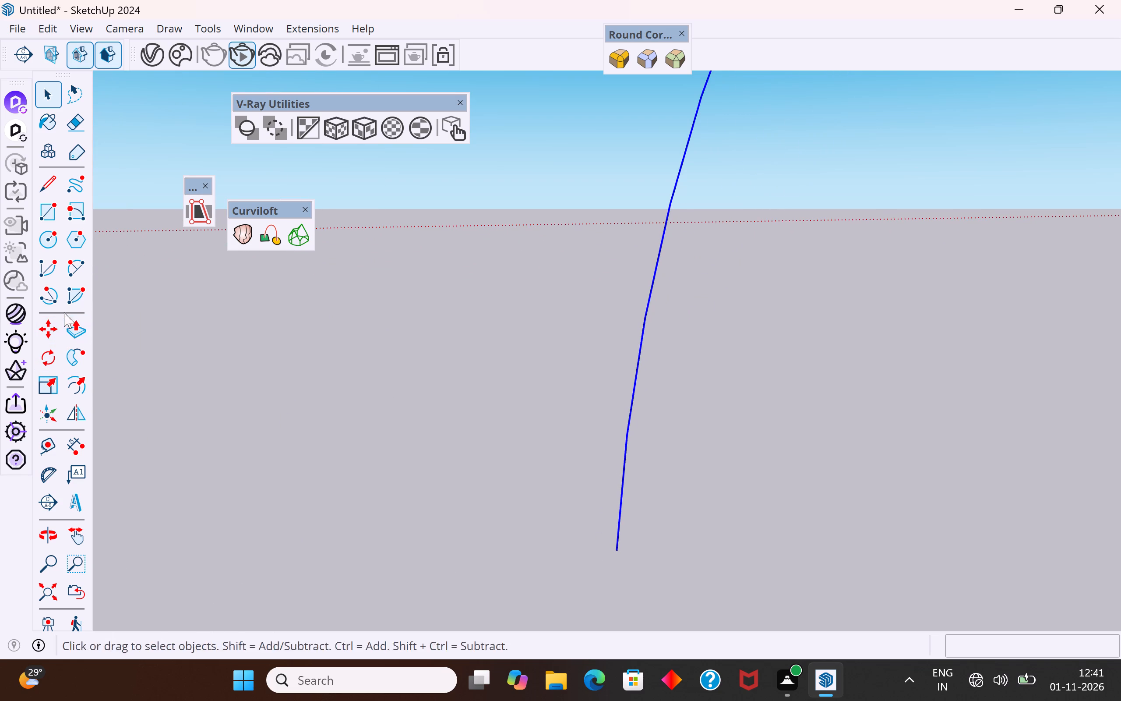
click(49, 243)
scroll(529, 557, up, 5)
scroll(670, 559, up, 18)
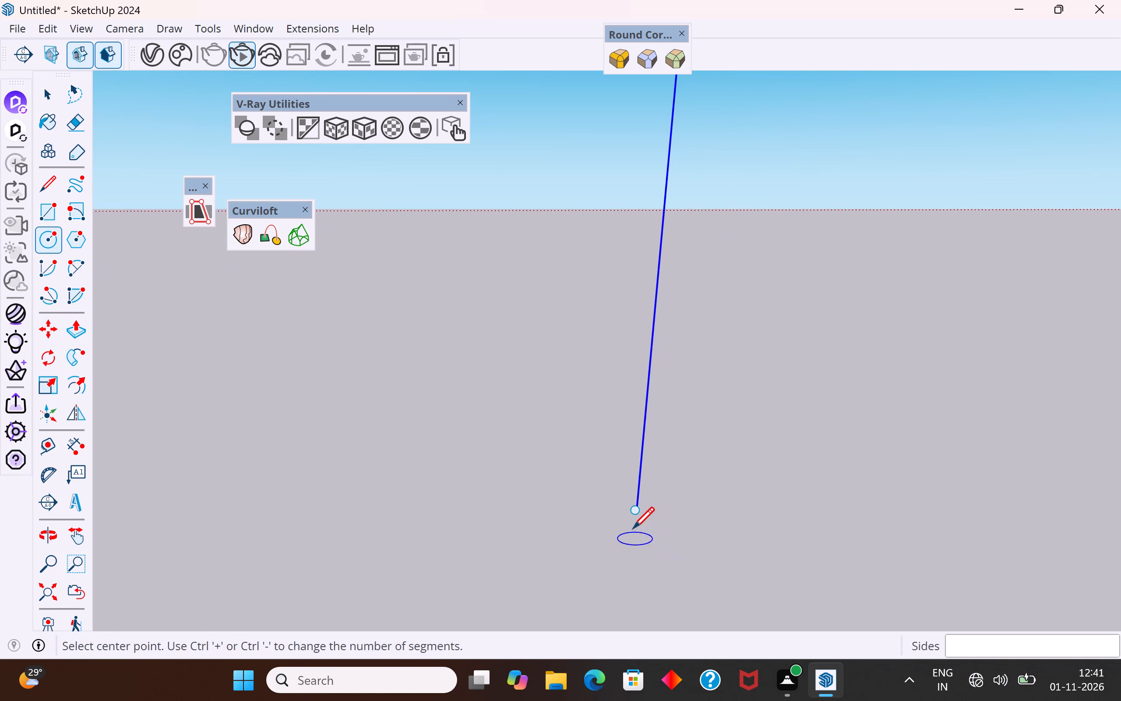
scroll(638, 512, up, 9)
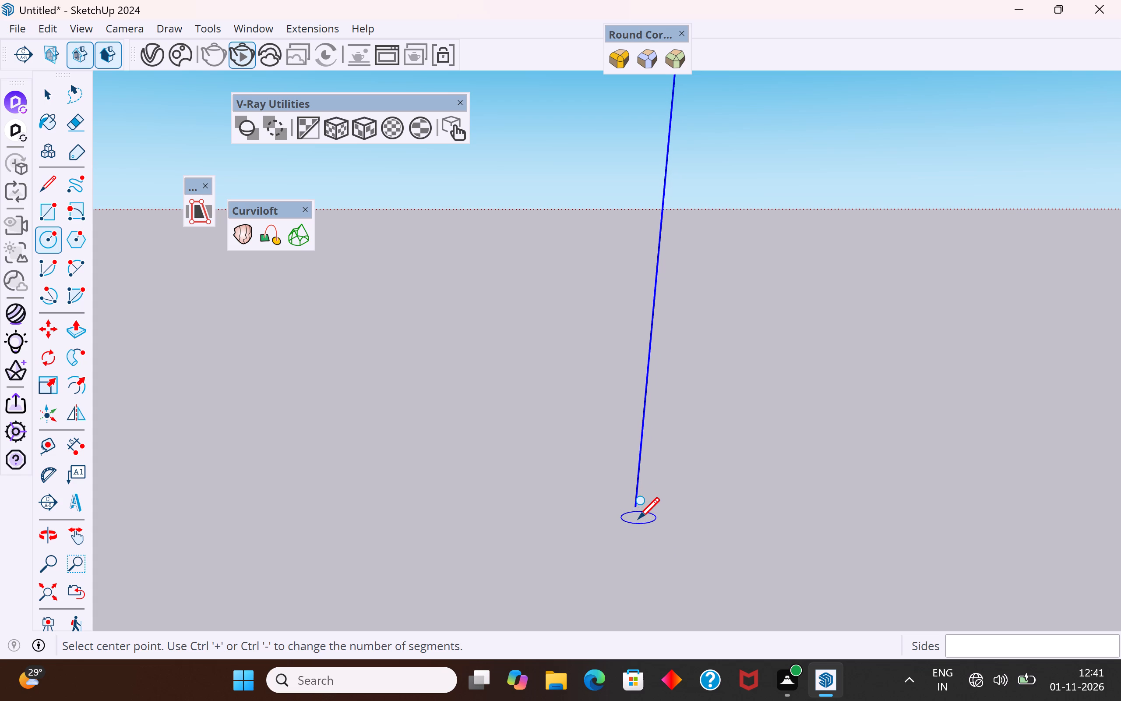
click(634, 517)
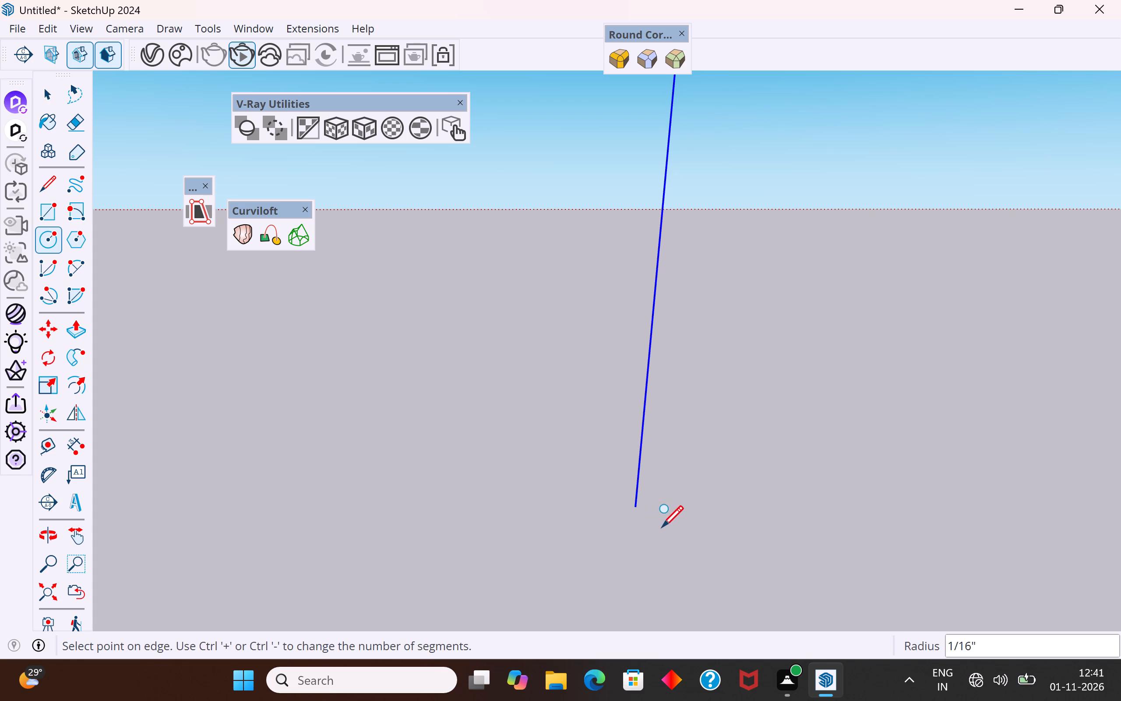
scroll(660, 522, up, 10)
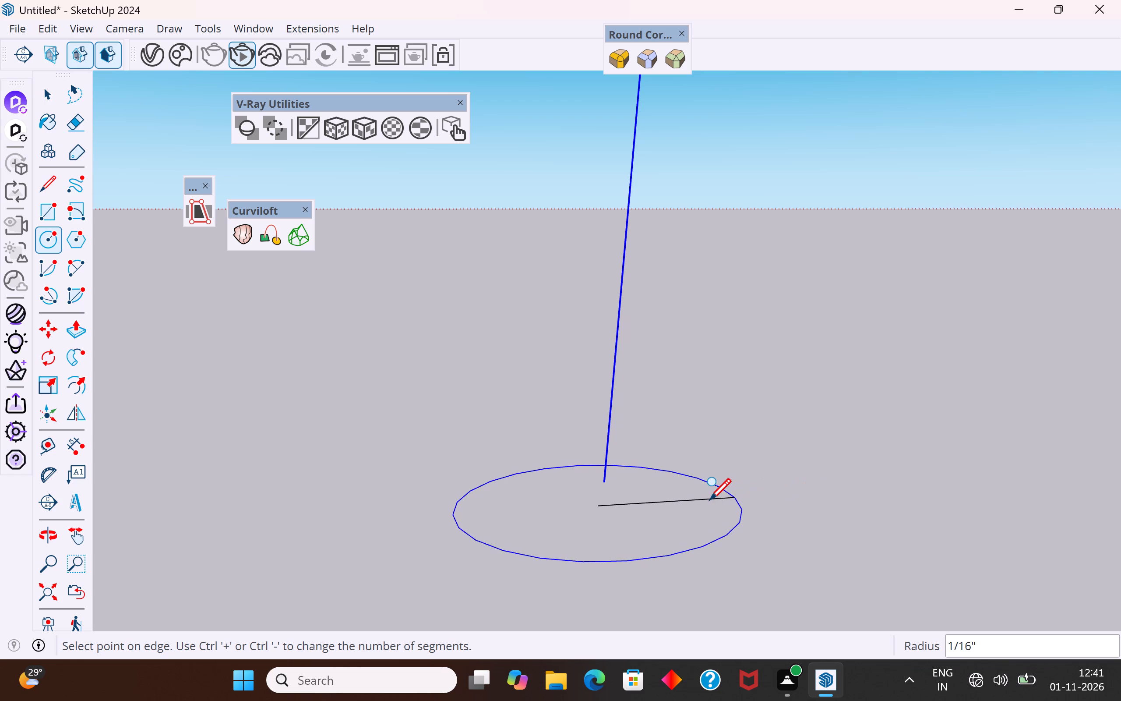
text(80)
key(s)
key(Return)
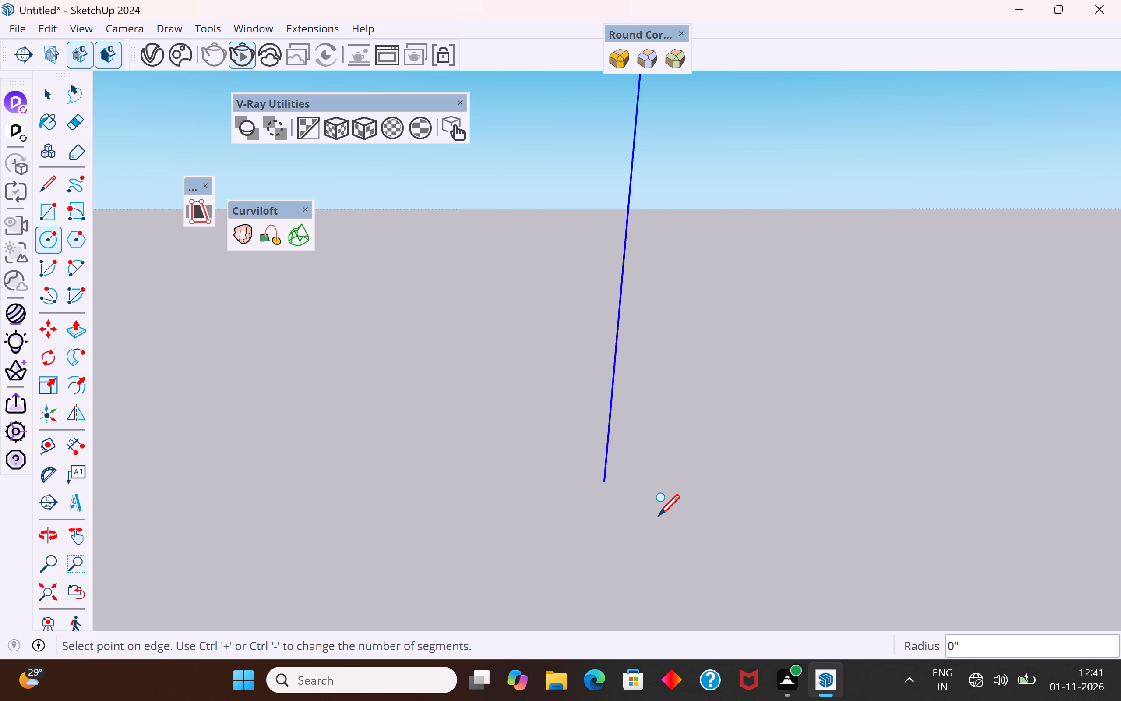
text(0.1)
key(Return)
Draw a horizontal circle with a 0.1" radius at the lower end of the loose wavy curve.
click(592, 510)
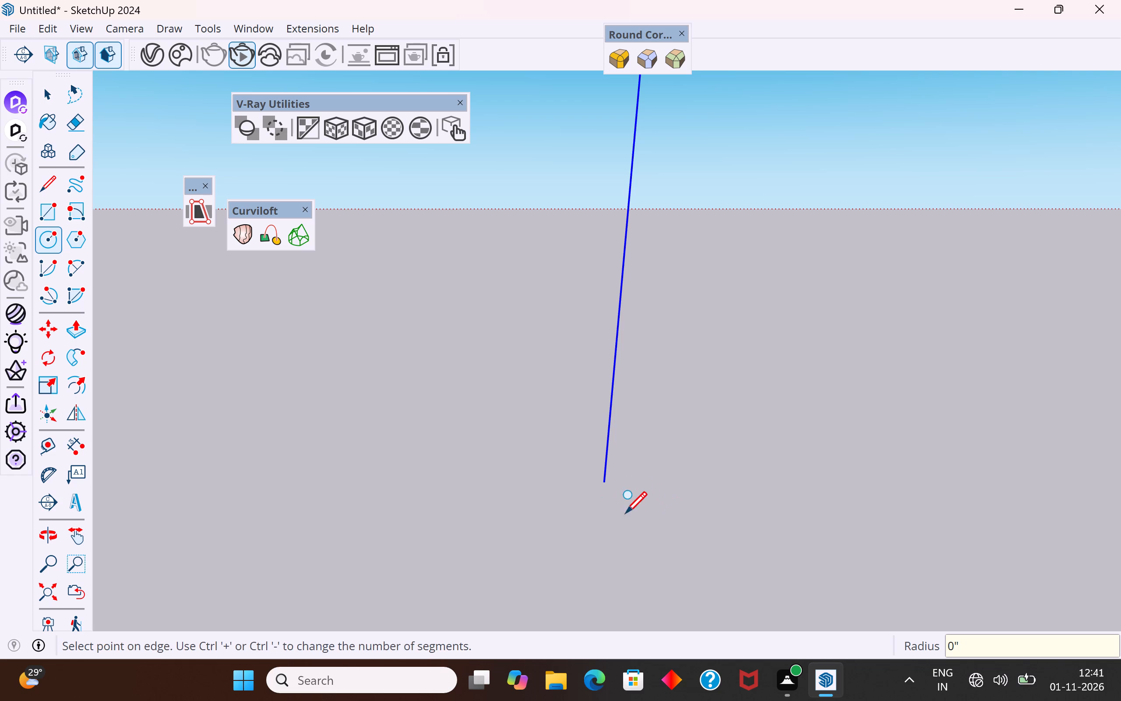
text(0.1")
key(Return)
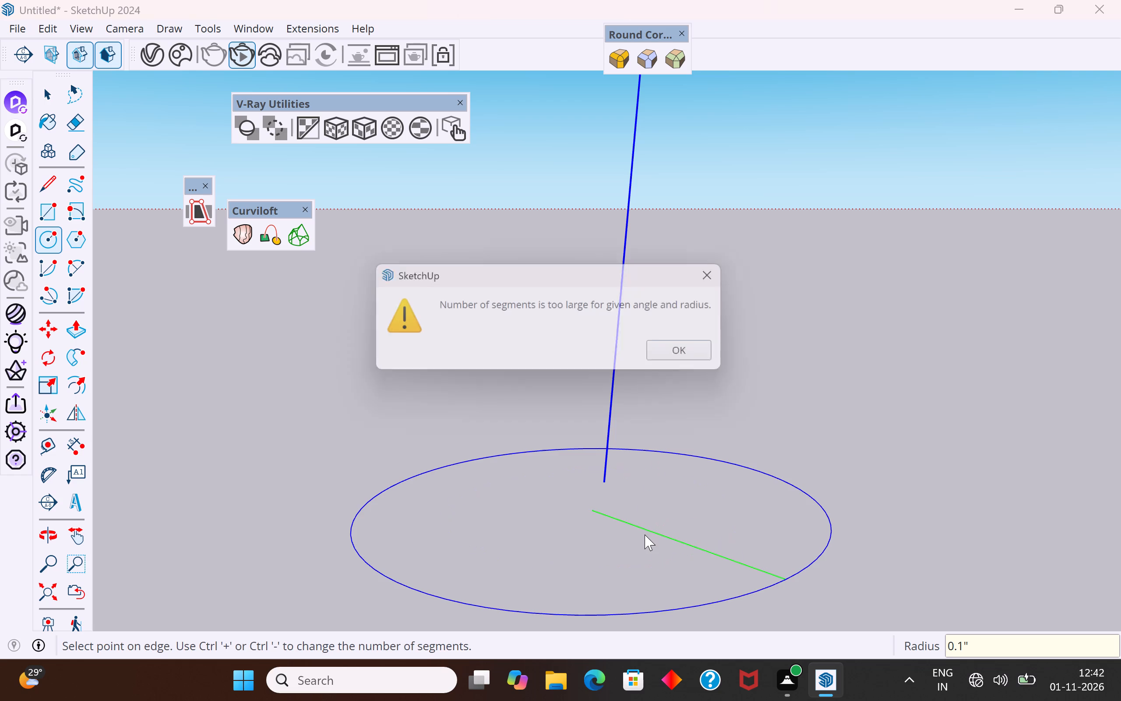
click(695, 352)
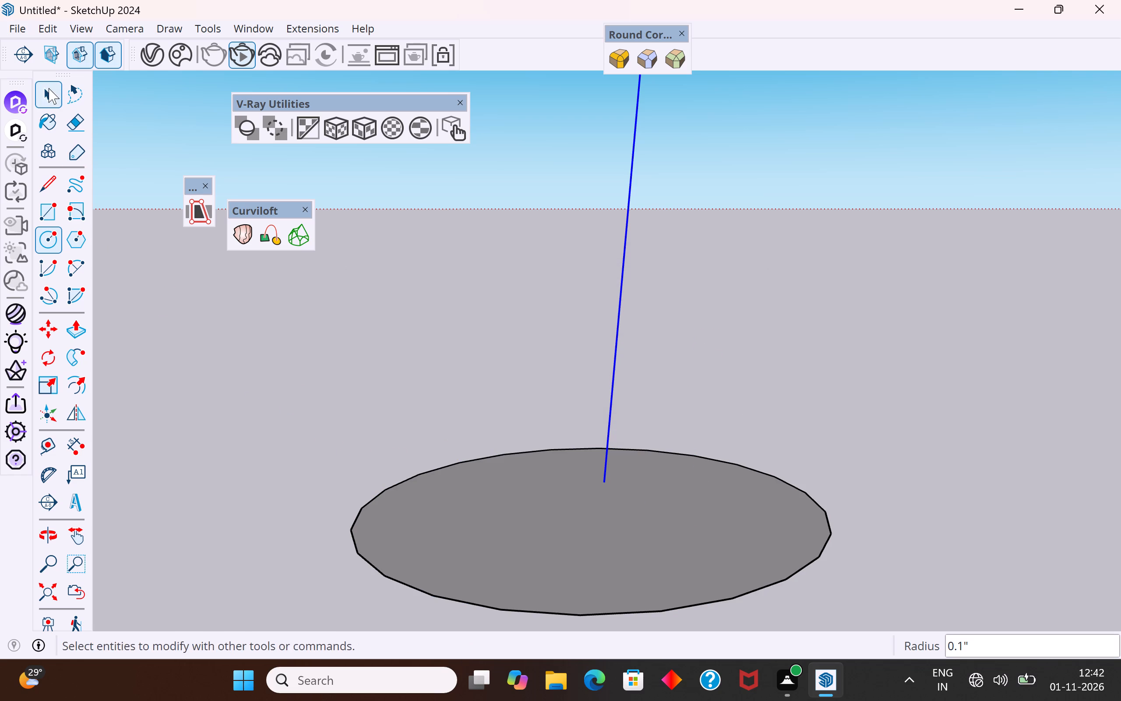
drag(49, 88, 49, 92)
click(322, 355)
Scale the circular face uniformly about its center to about 0.23 of its size.
scroll(705, 325, down, 5)
middle_drag(694, 401, 672, 547)
scroll(672, 547, up, 1)
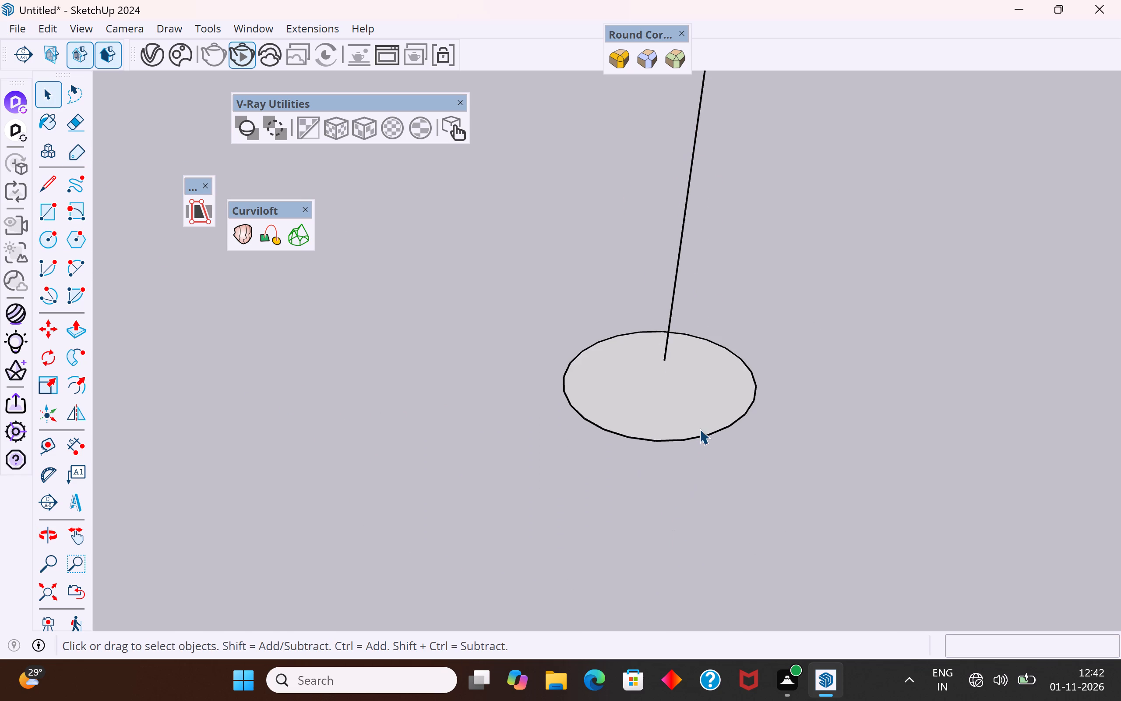
scroll(767, 512, down, 20)
scroll(767, 512, down, 8)
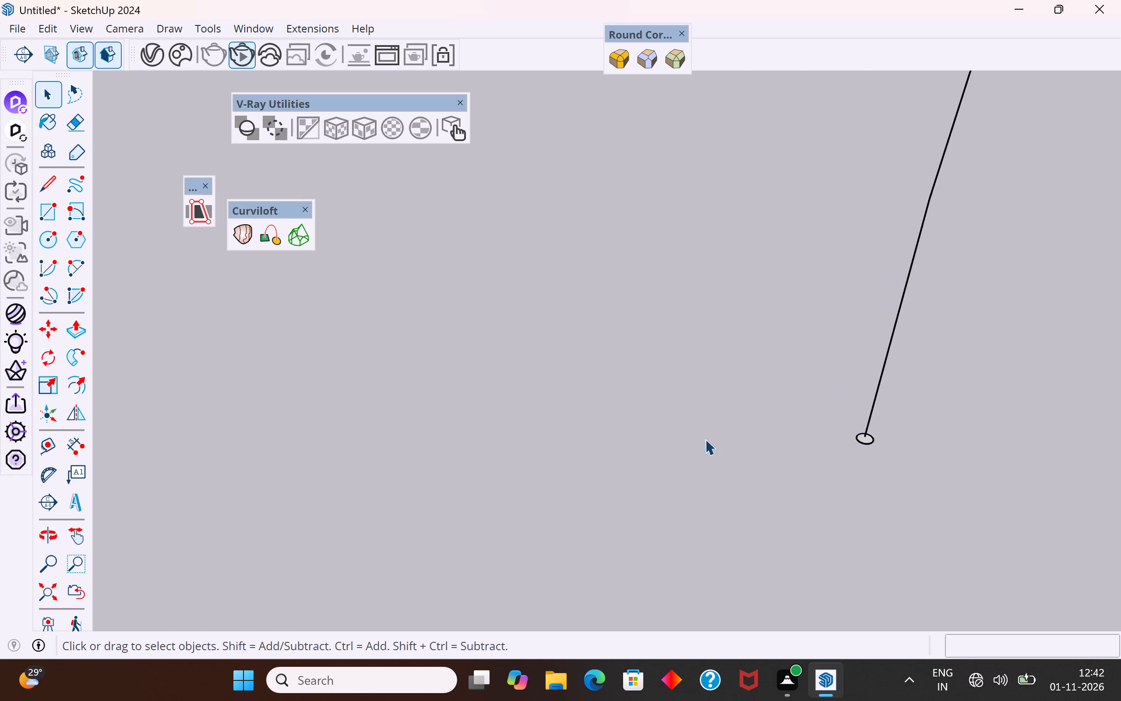
scroll(705, 439, down, 20)
scroll(705, 439, down, 8)
scroll(781, 471, up, 4)
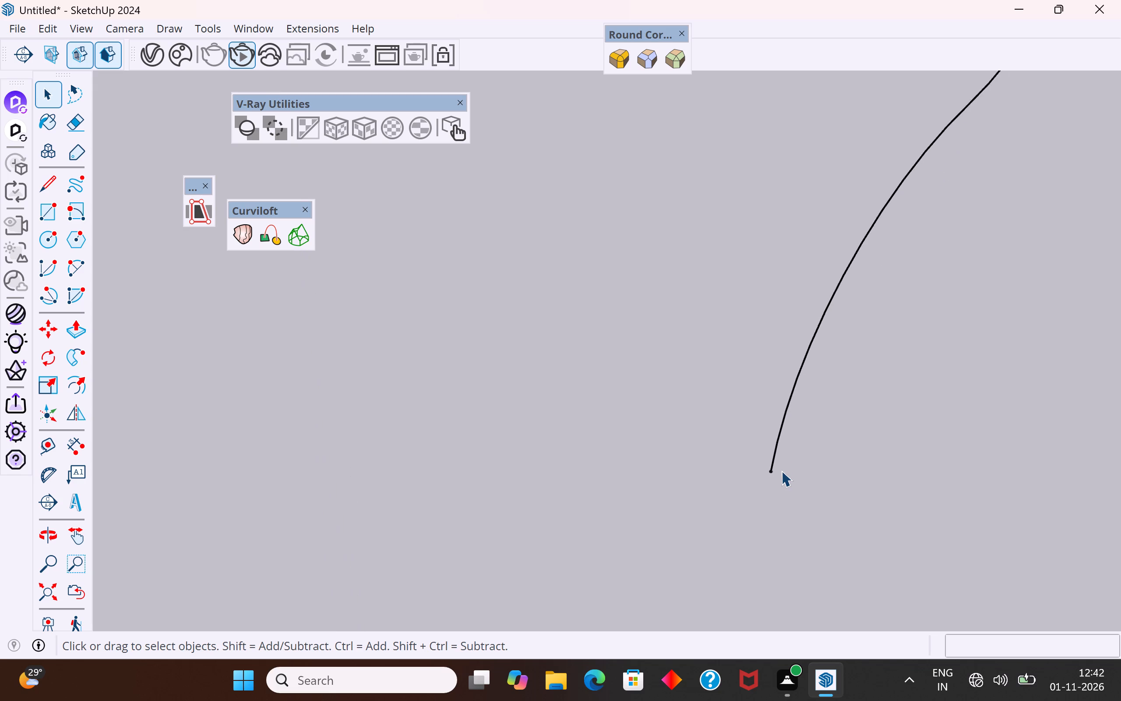
scroll(781, 471, up, 20)
scroll(781, 471, up, 20)
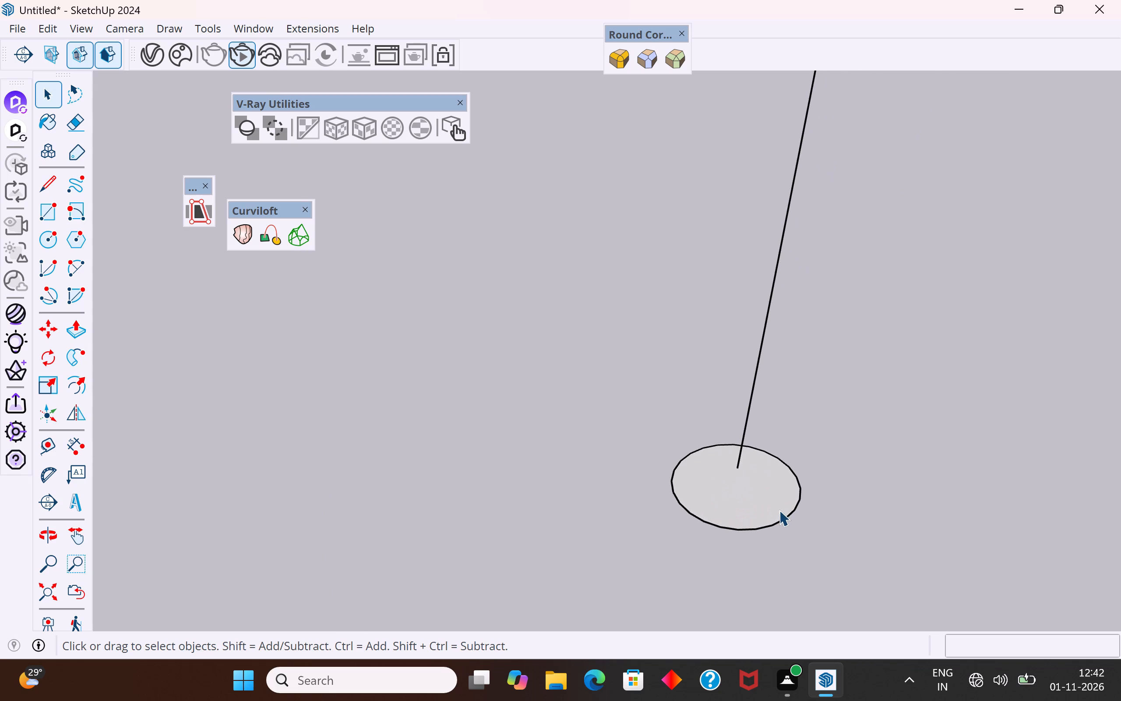
click(779, 510)
key(s)
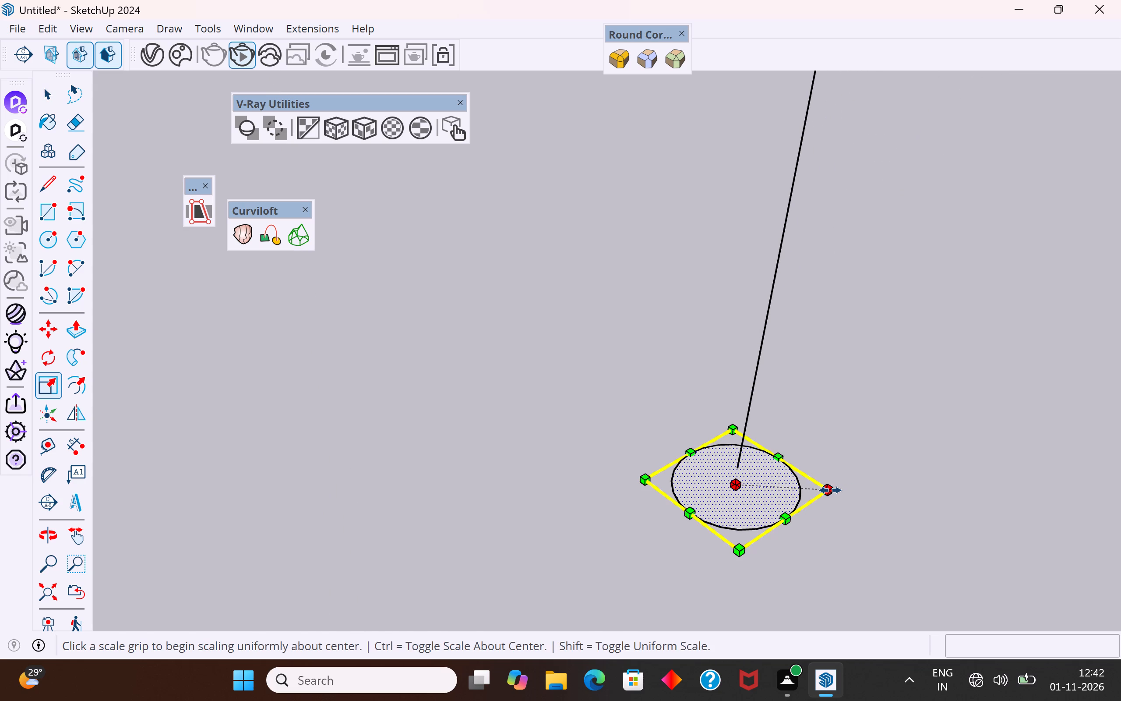
ctrl+drag(830, 490, 759, 499)
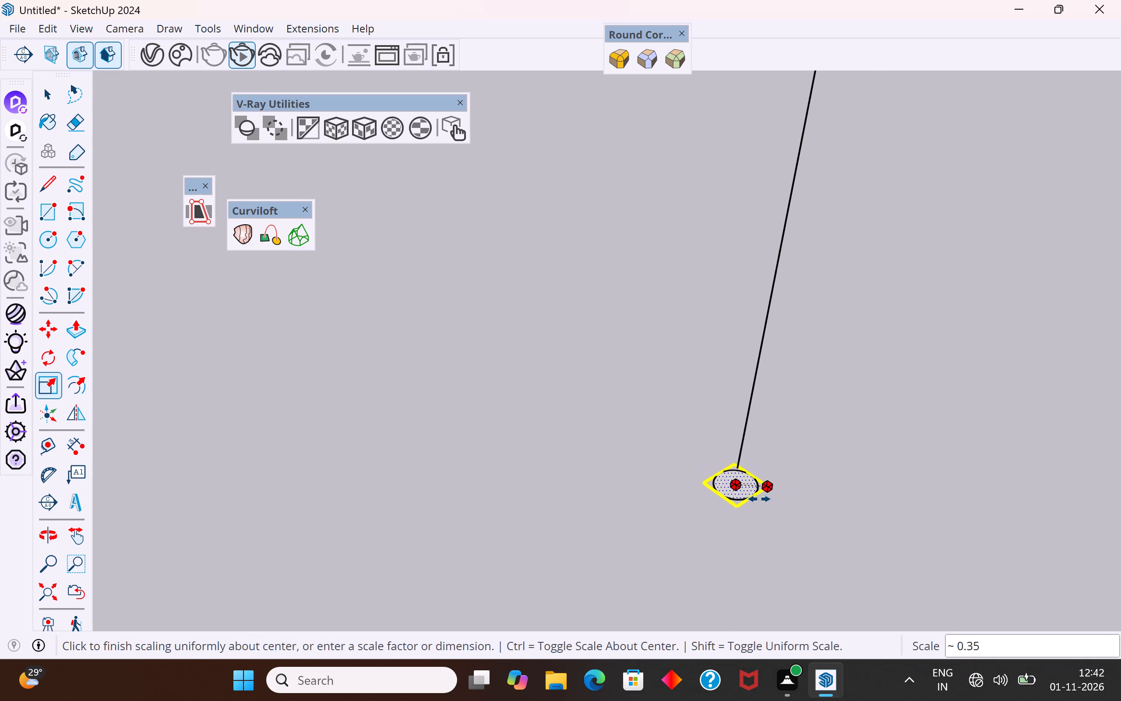
ctrl+drag(759, 499, 755, 501)
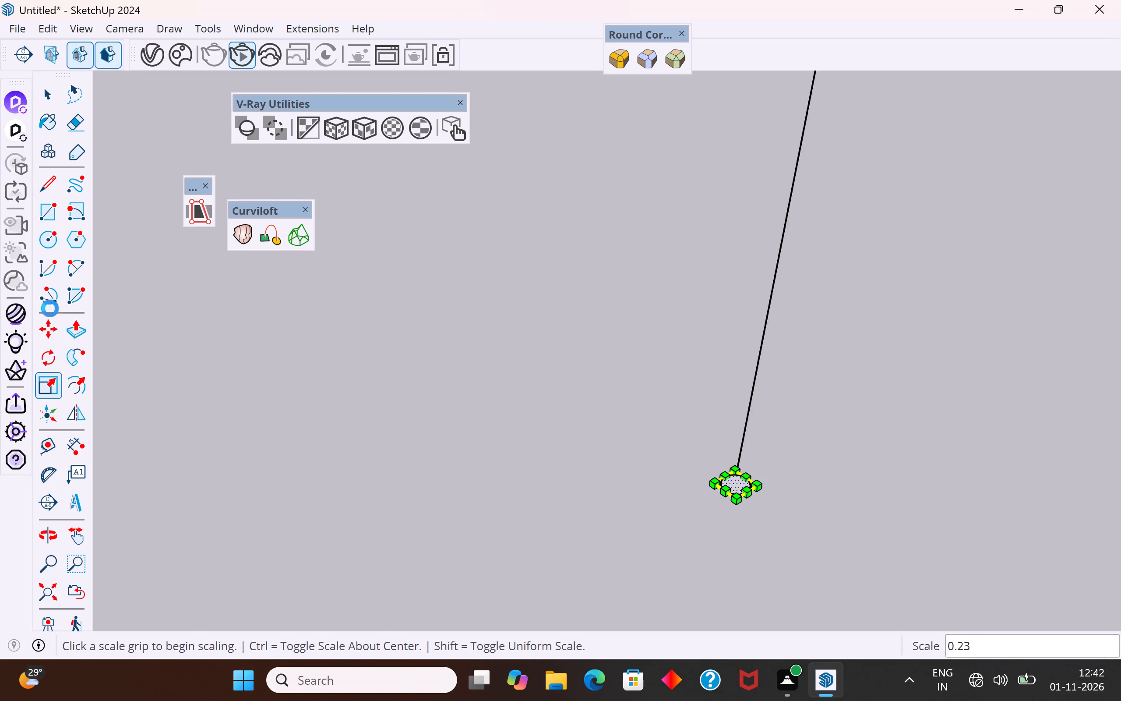
click(49, 96)
click(376, 322)
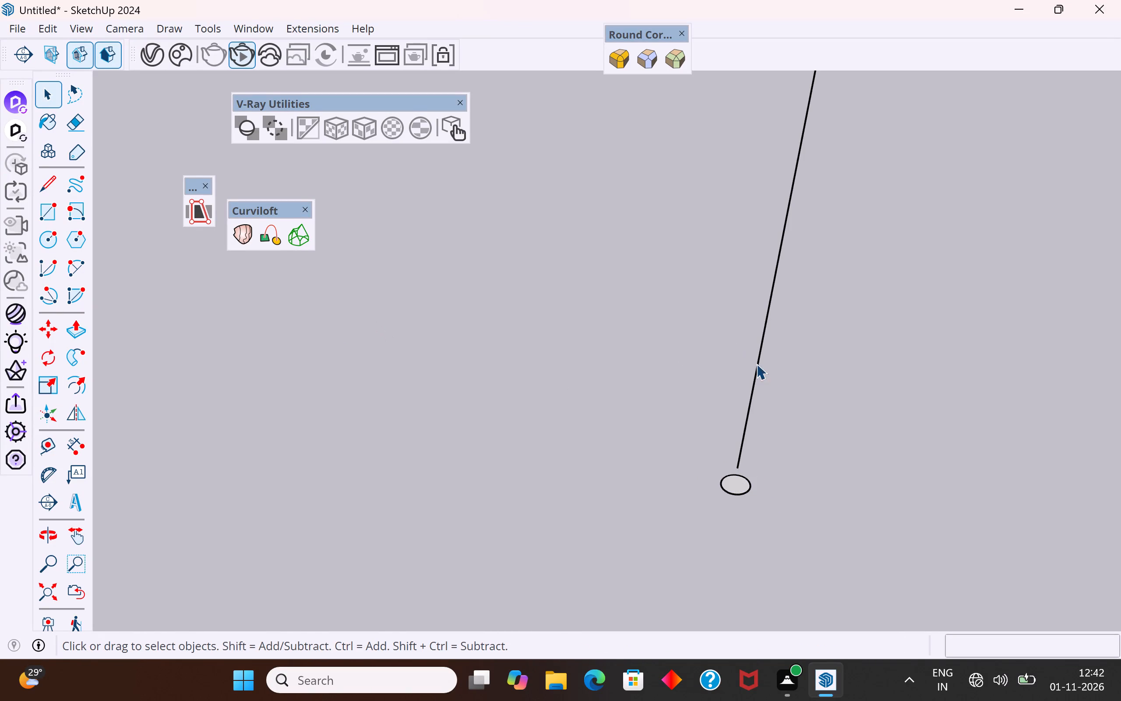
Extrude the small circular face along the loose wavy curve with Follow Me.
click(761, 366)
click(758, 365)
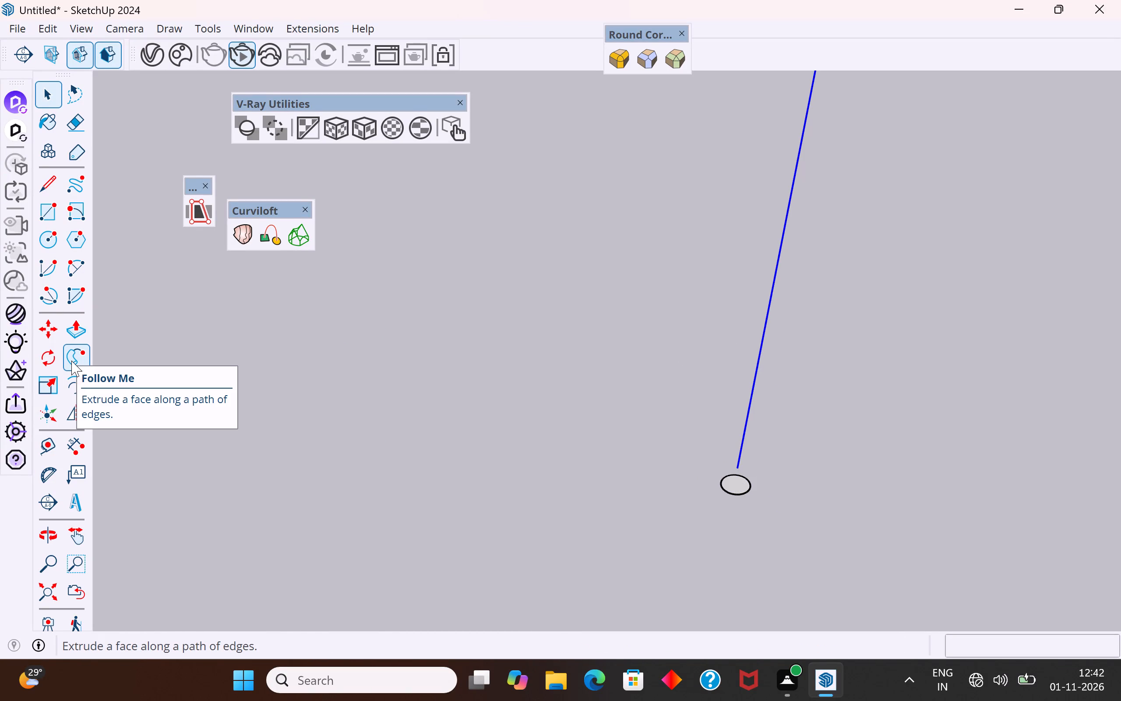
click(71, 361)
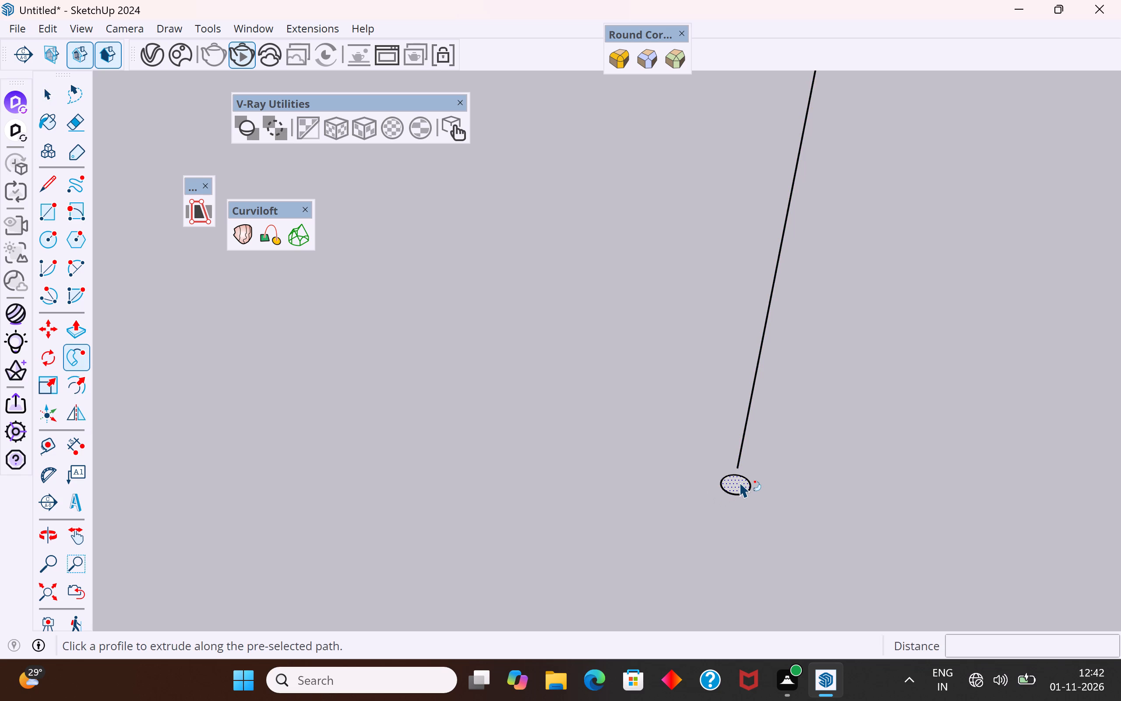
click(740, 482)
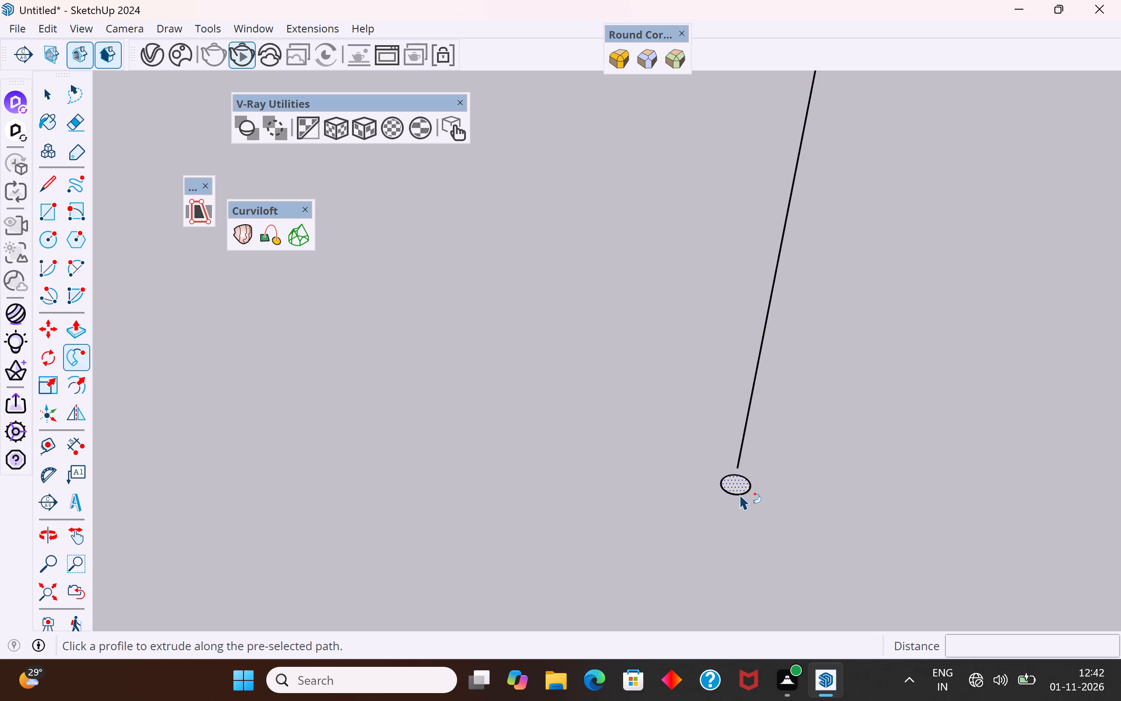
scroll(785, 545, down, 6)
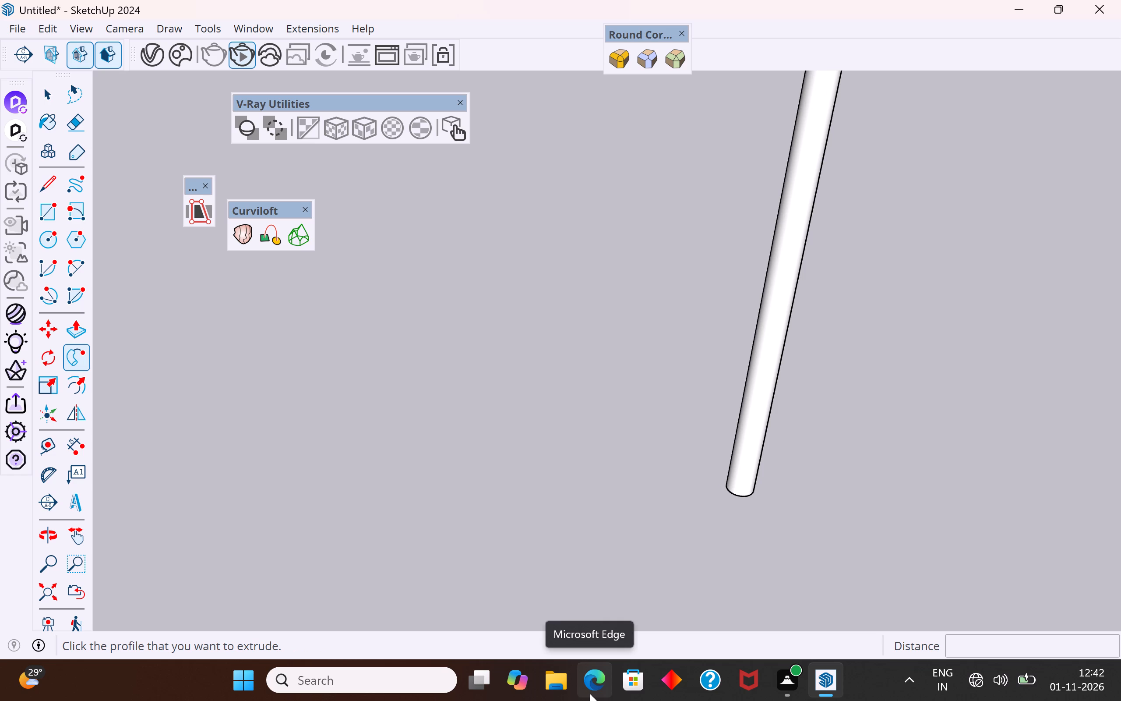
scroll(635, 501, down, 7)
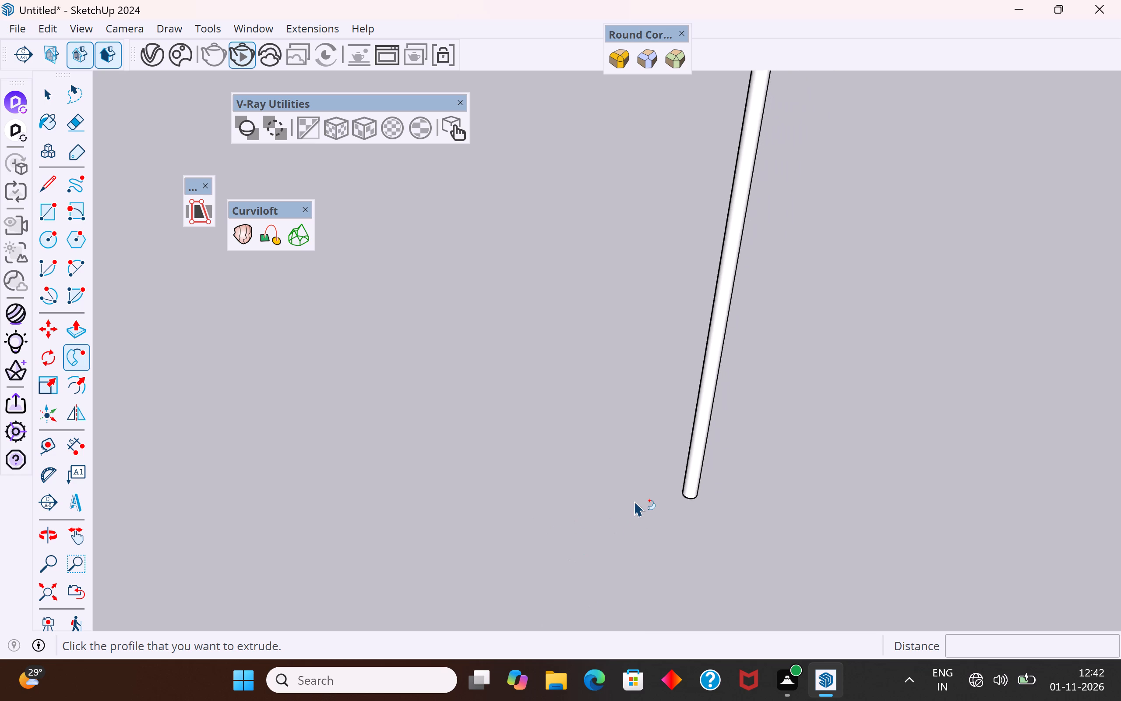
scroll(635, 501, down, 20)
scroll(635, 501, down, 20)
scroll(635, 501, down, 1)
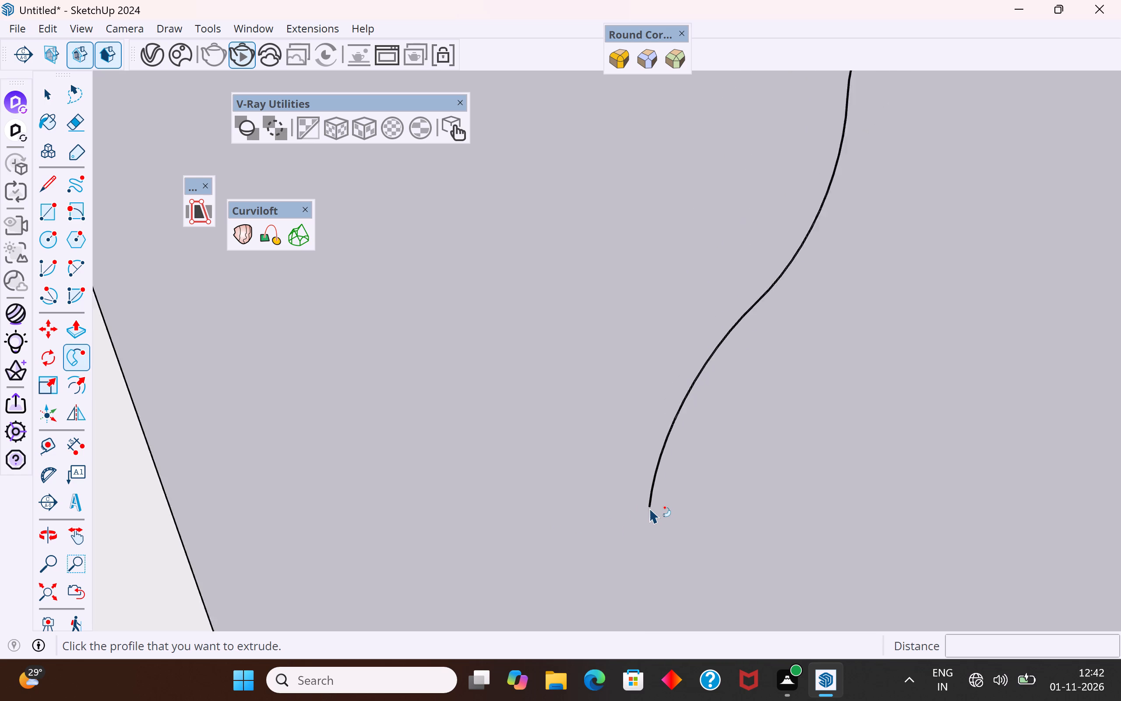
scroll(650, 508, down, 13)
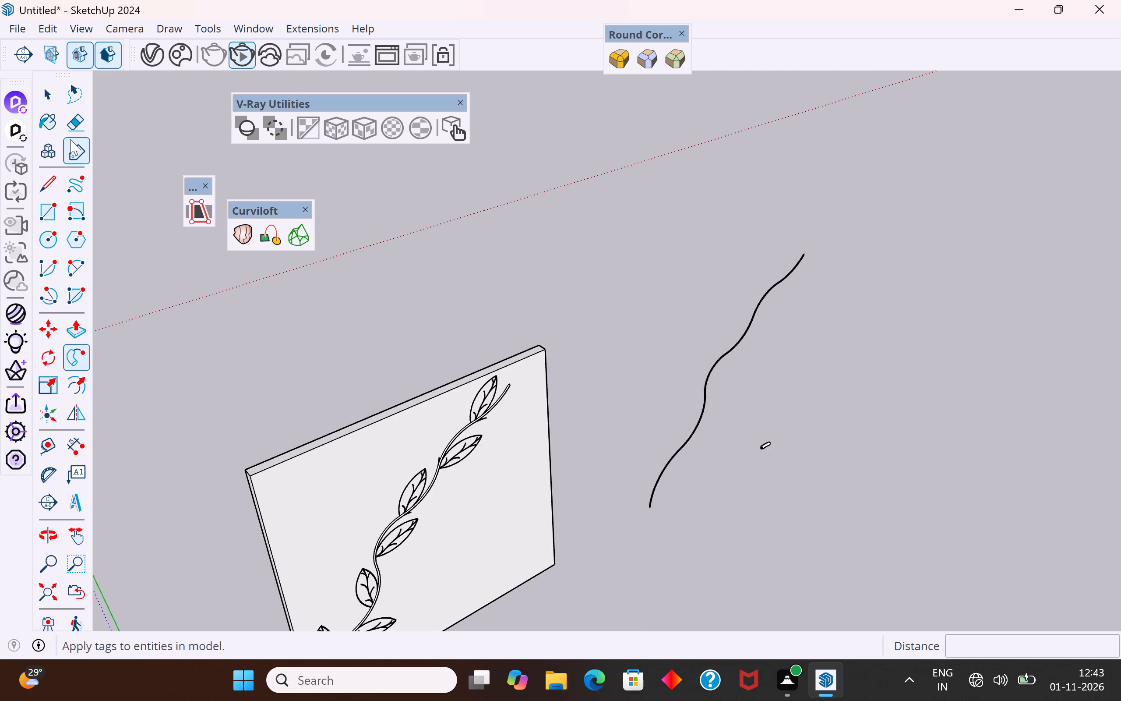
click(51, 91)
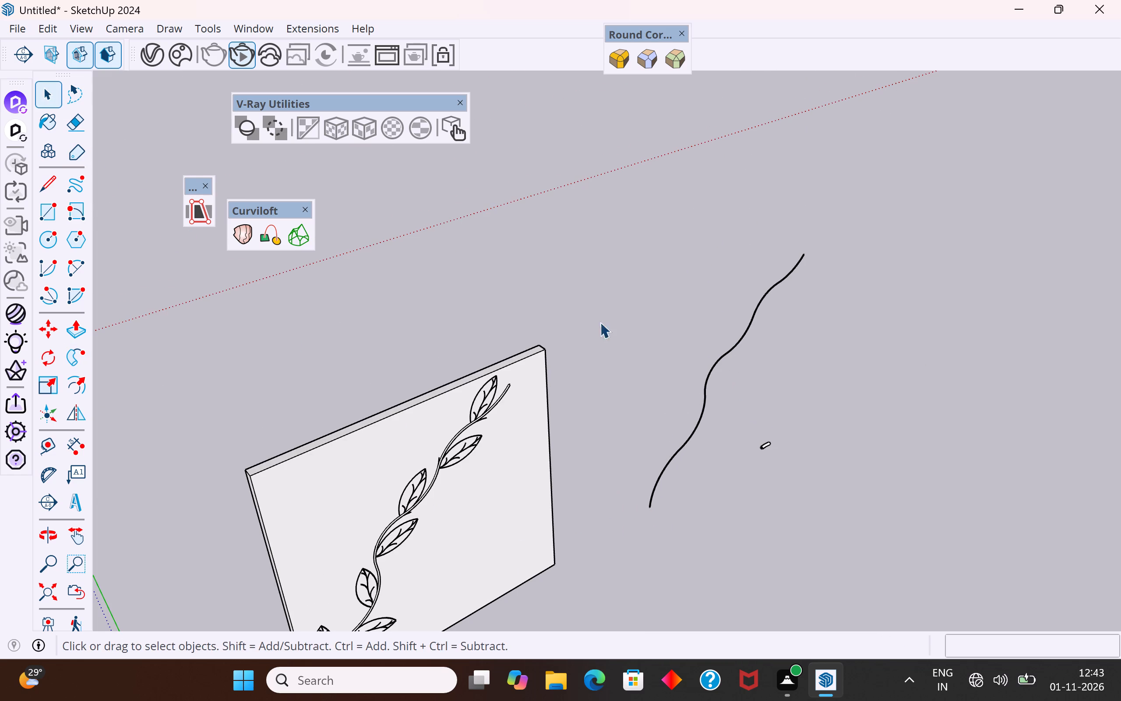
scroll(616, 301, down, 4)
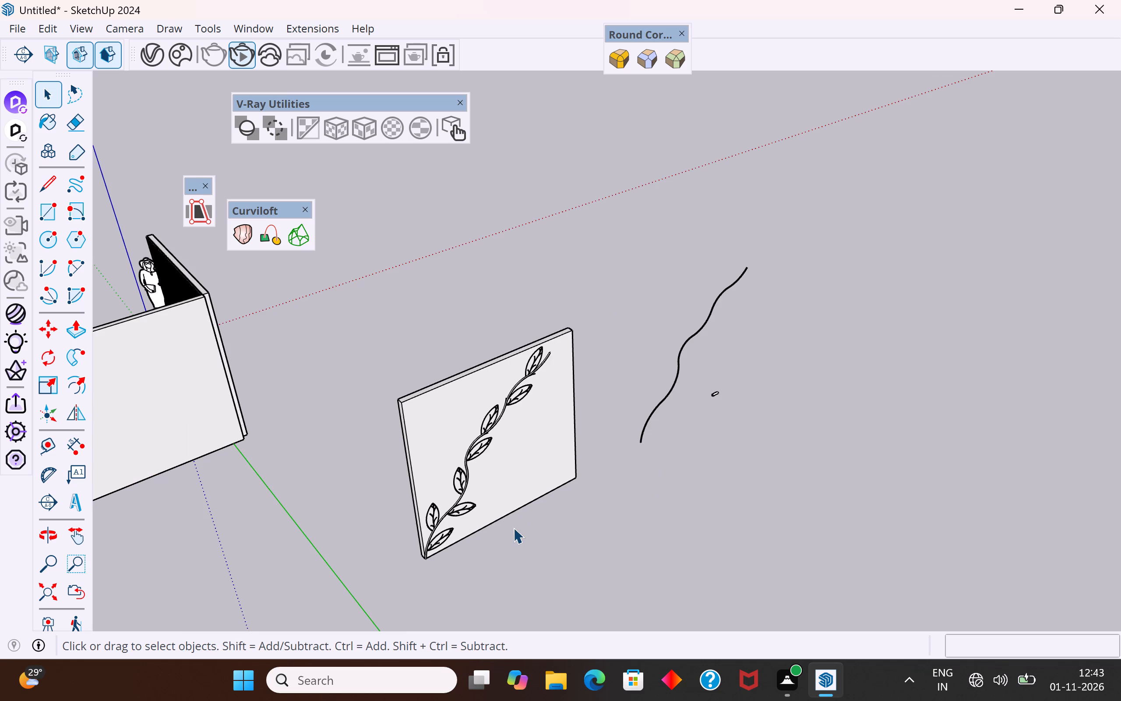
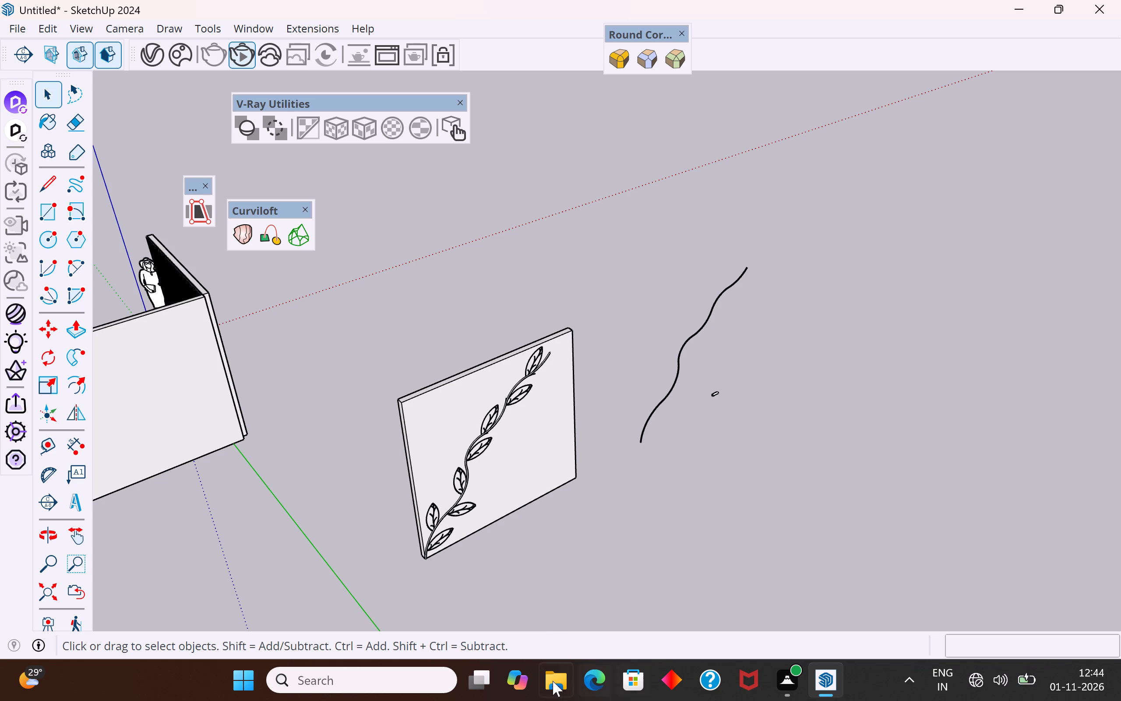
Examine the vine stem and leaves at the panel's lower corner up close and from several angles.
click(275, 426)
scroll(380, 584, up, 4)
scroll(435, 548, up, 5)
middle_drag(473, 559, 531, 387)
scroll(531, 387, up, 3)
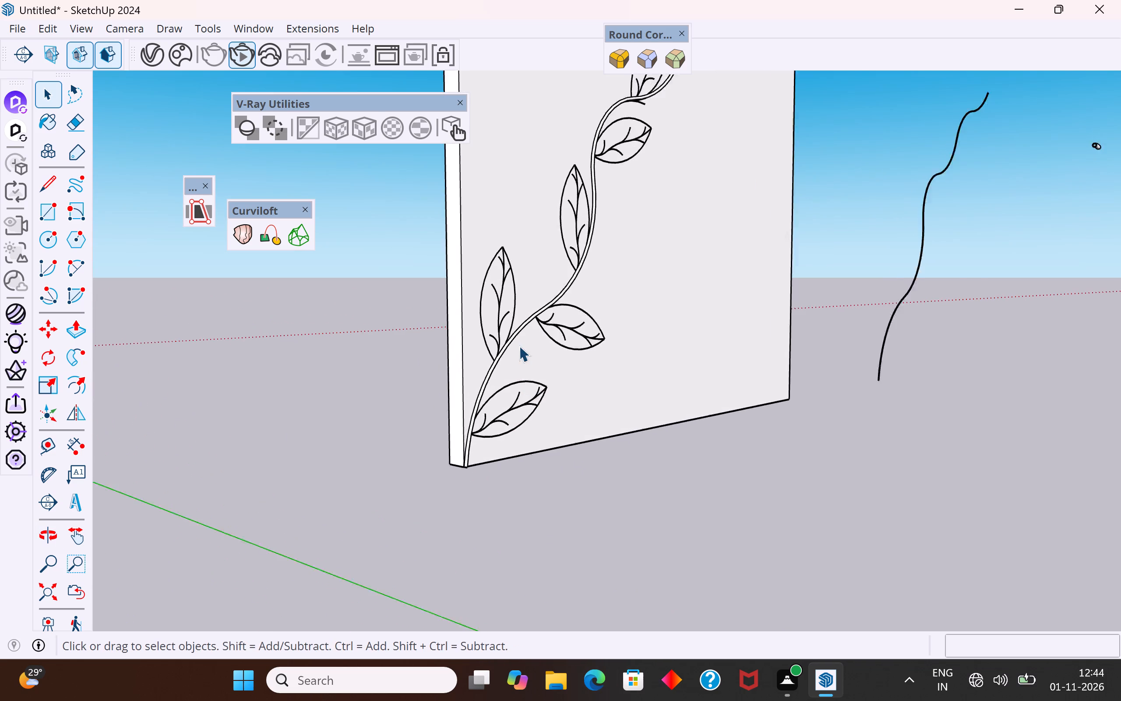
scroll(519, 346, up, 3)
scroll(456, 435, up, 4)
middle_drag(617, 339, 228, 397)
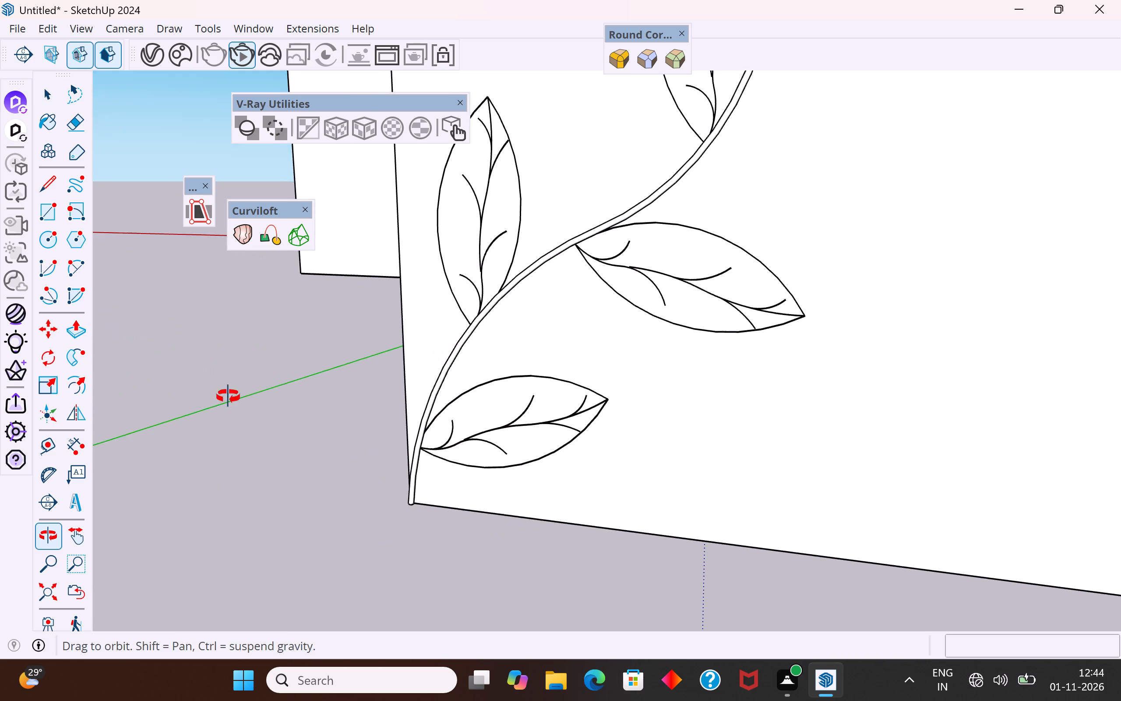
middle_drag(228, 397, 496, 408)
scroll(496, 408, up, 1)
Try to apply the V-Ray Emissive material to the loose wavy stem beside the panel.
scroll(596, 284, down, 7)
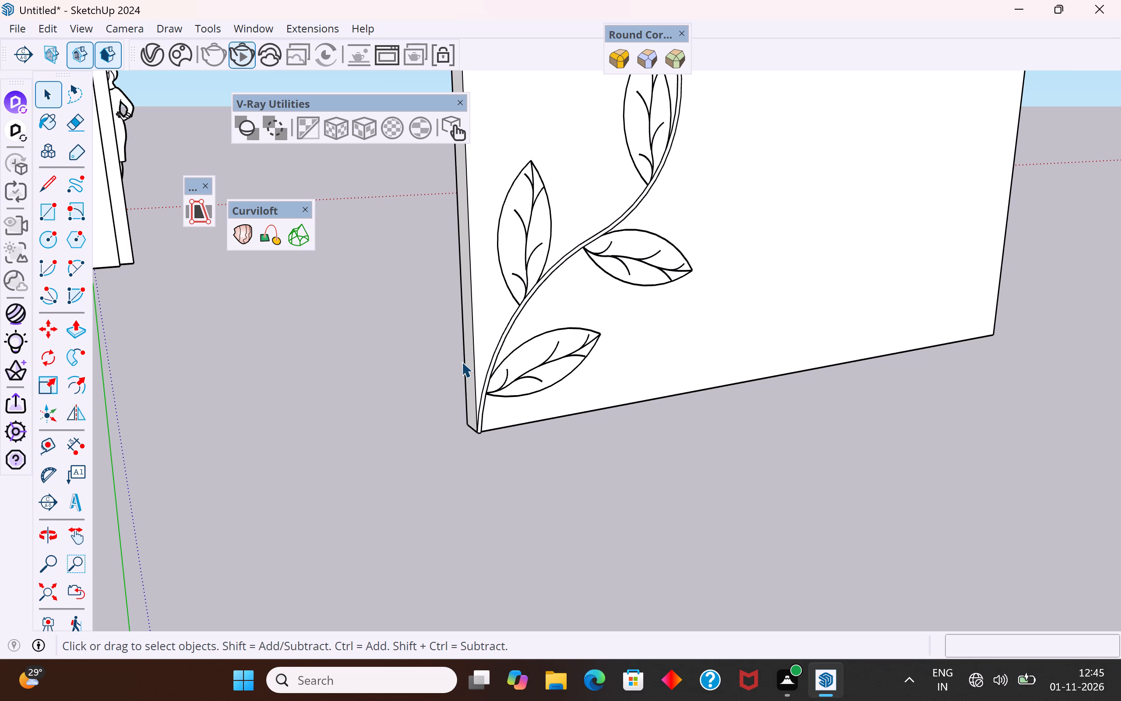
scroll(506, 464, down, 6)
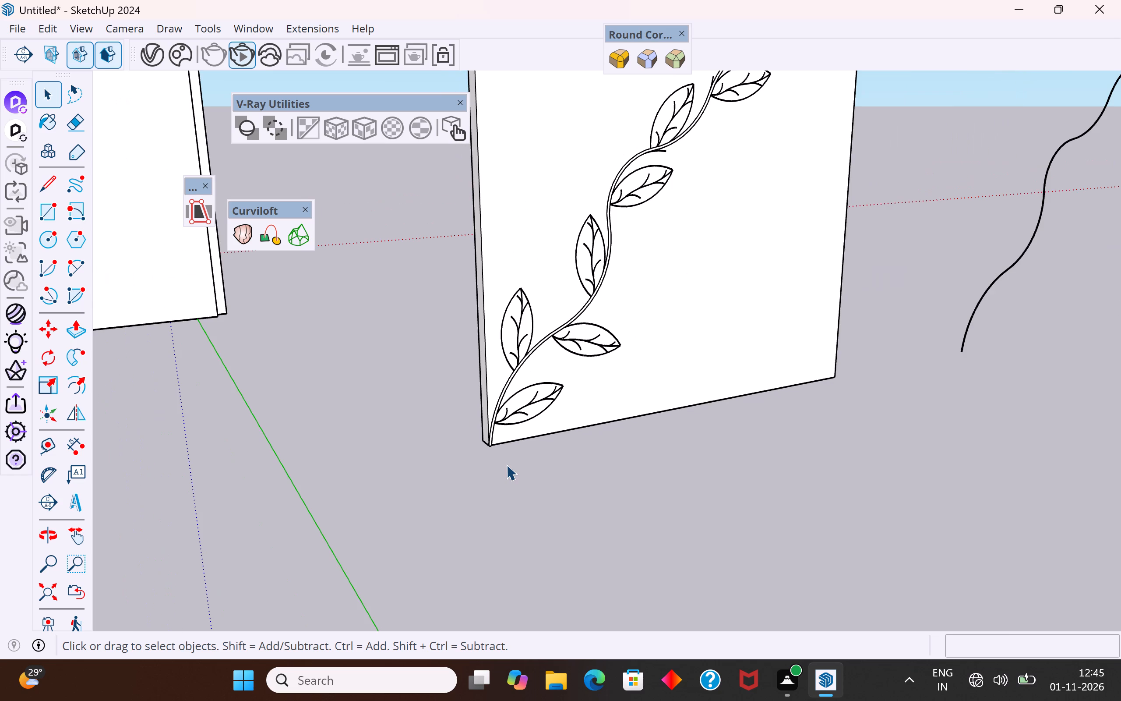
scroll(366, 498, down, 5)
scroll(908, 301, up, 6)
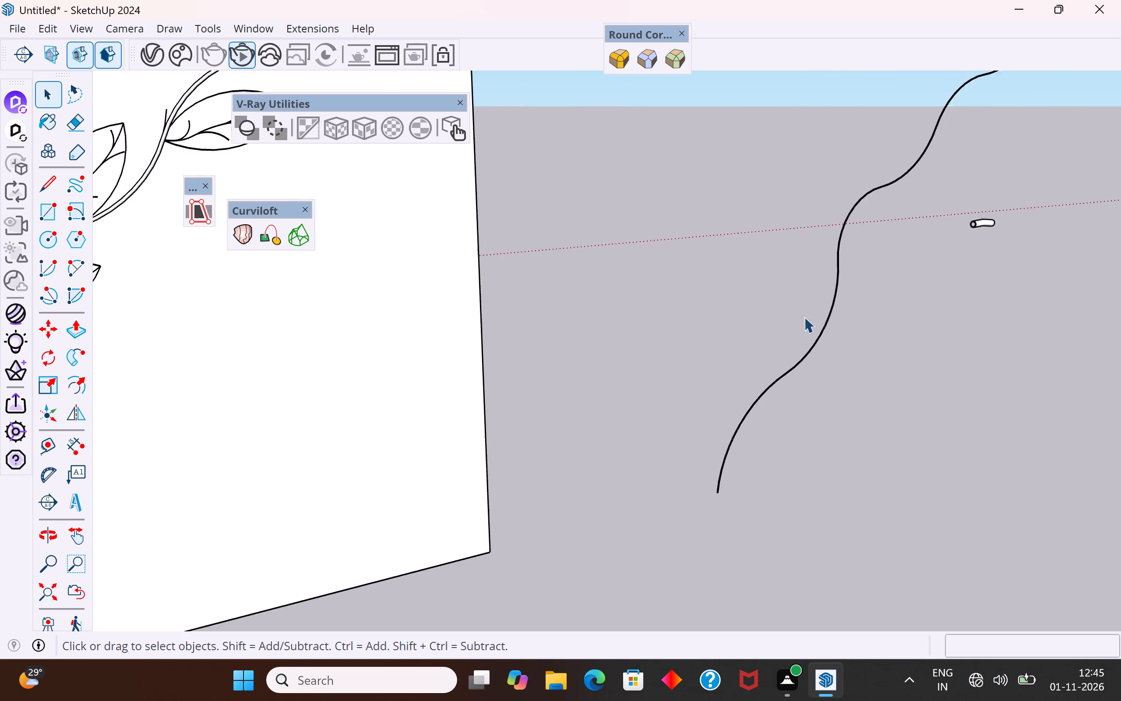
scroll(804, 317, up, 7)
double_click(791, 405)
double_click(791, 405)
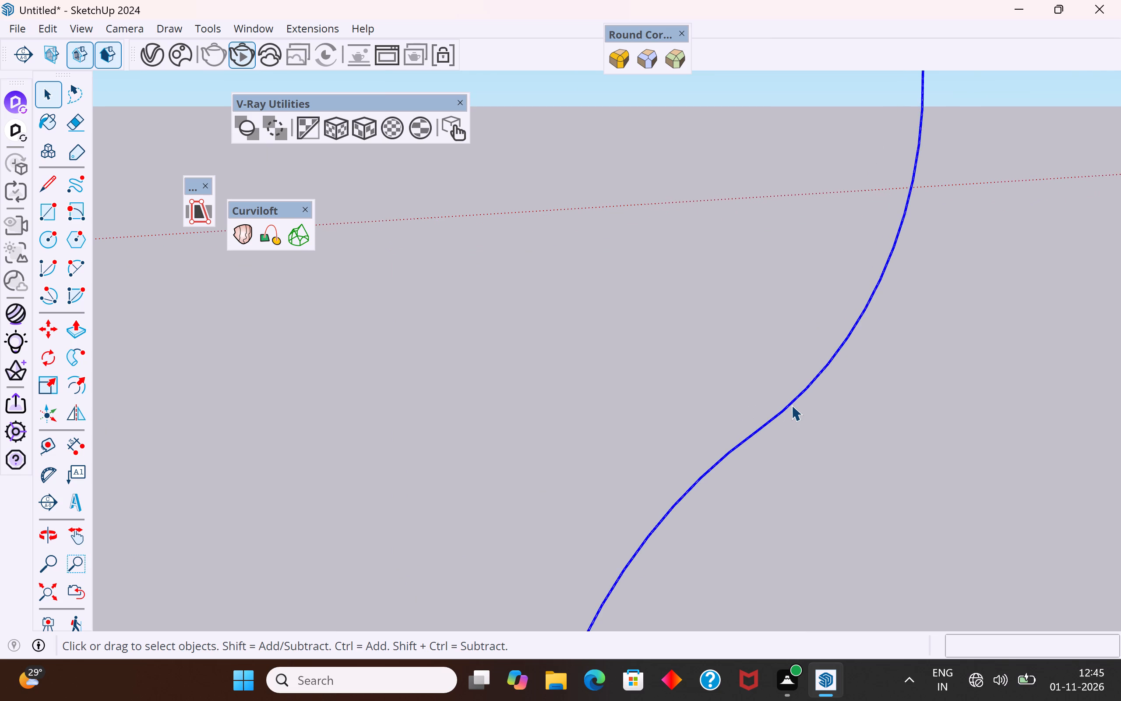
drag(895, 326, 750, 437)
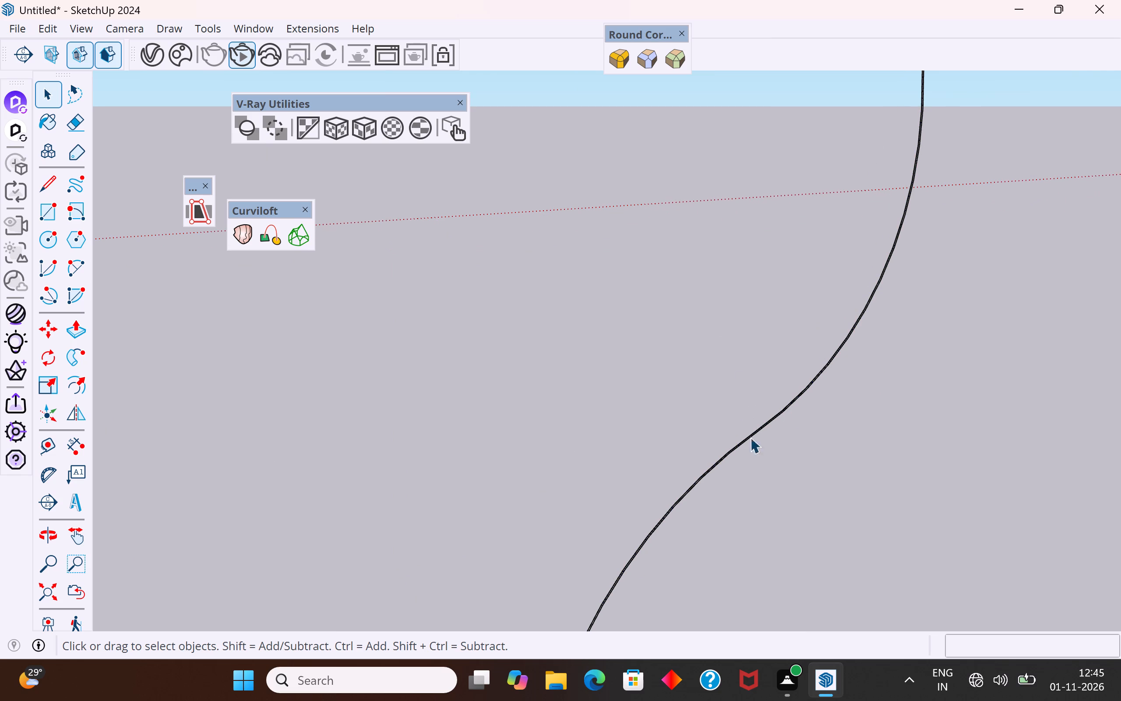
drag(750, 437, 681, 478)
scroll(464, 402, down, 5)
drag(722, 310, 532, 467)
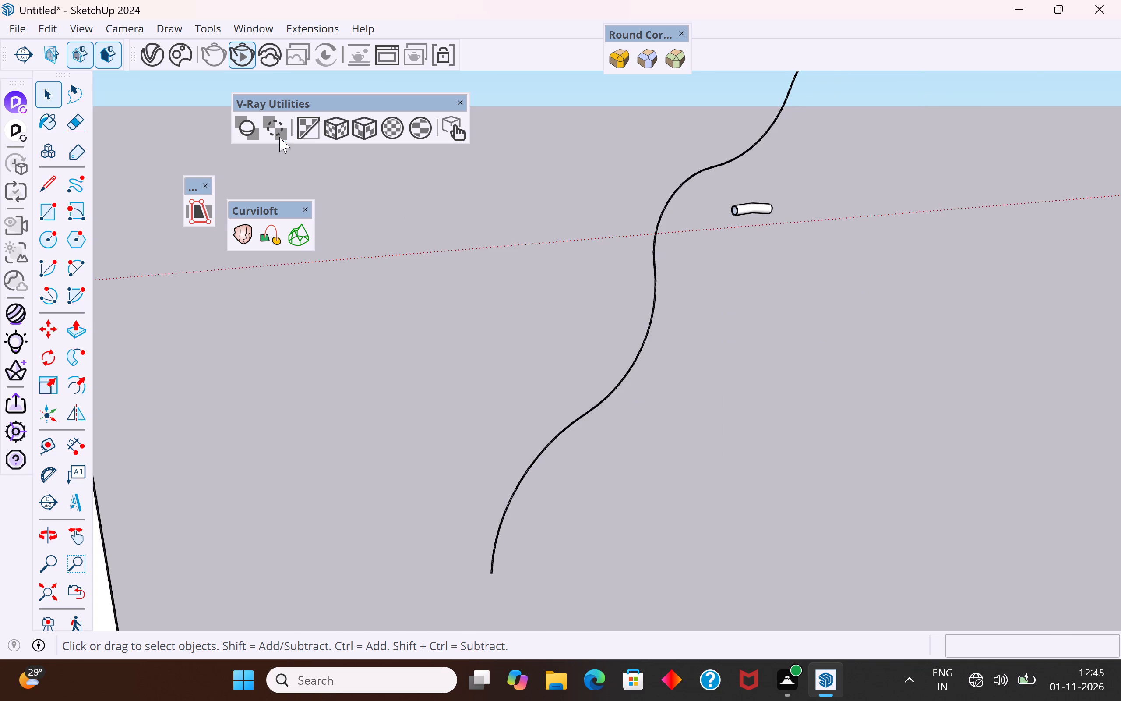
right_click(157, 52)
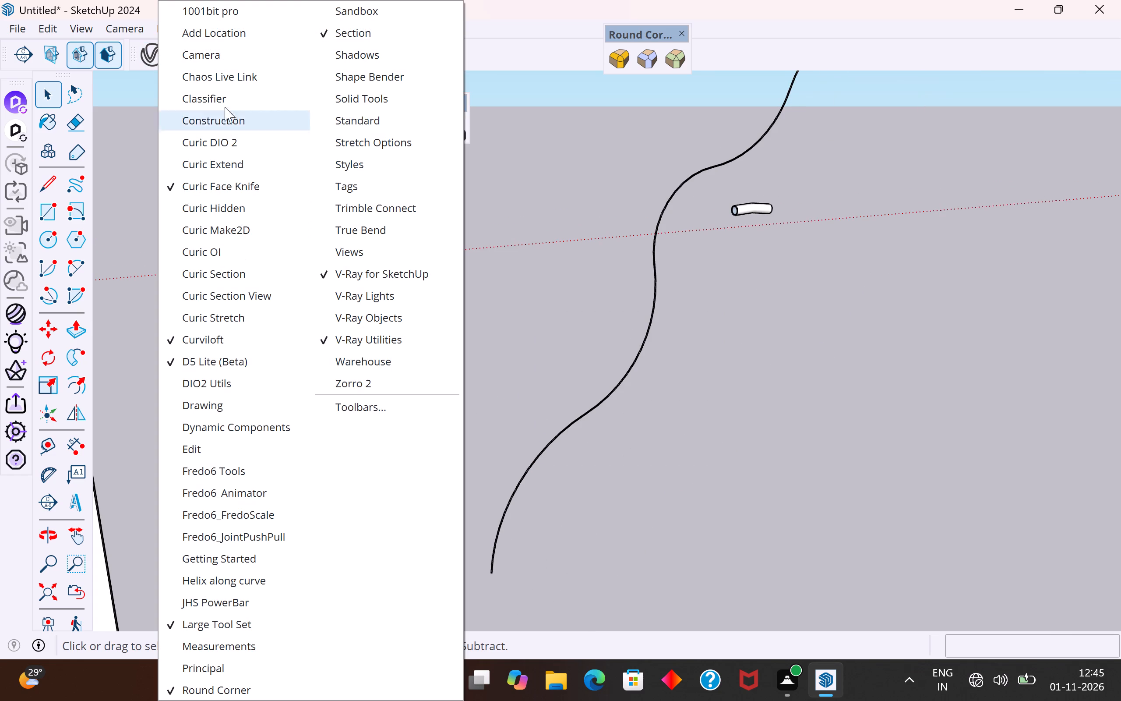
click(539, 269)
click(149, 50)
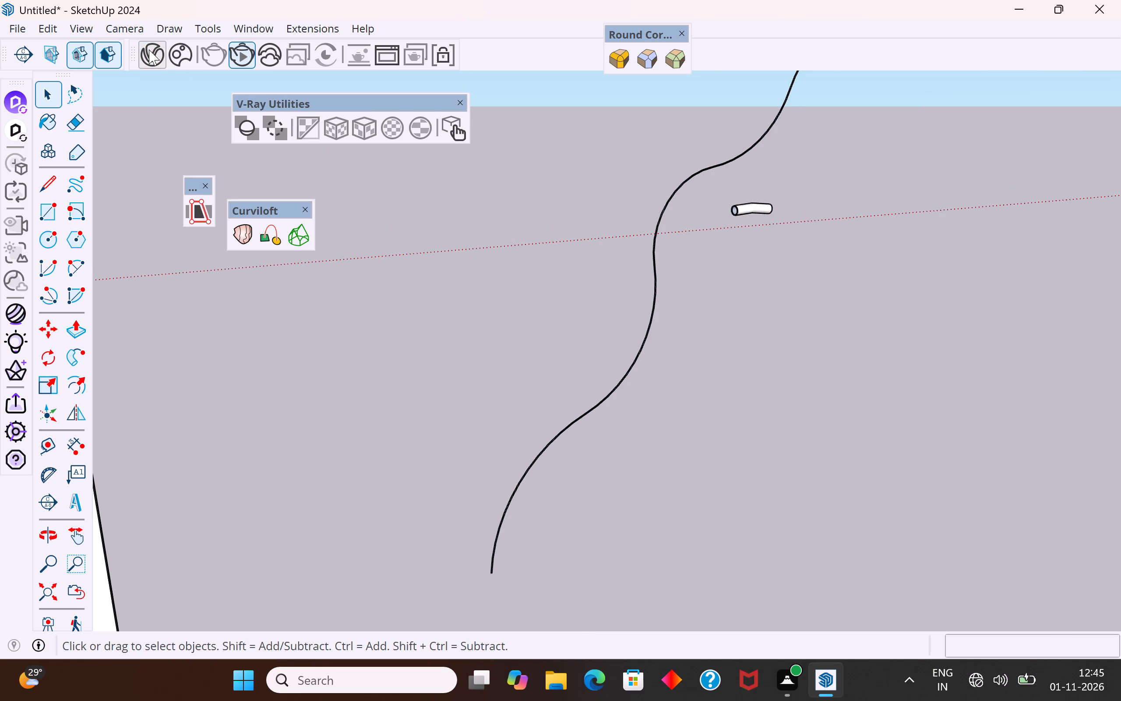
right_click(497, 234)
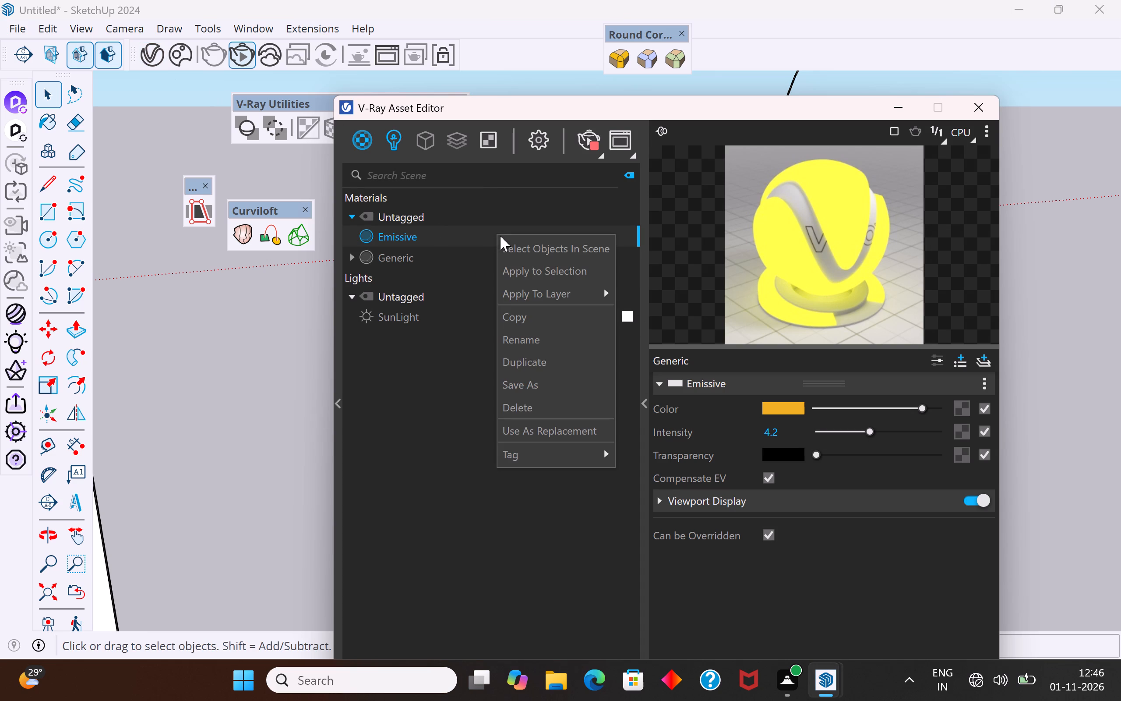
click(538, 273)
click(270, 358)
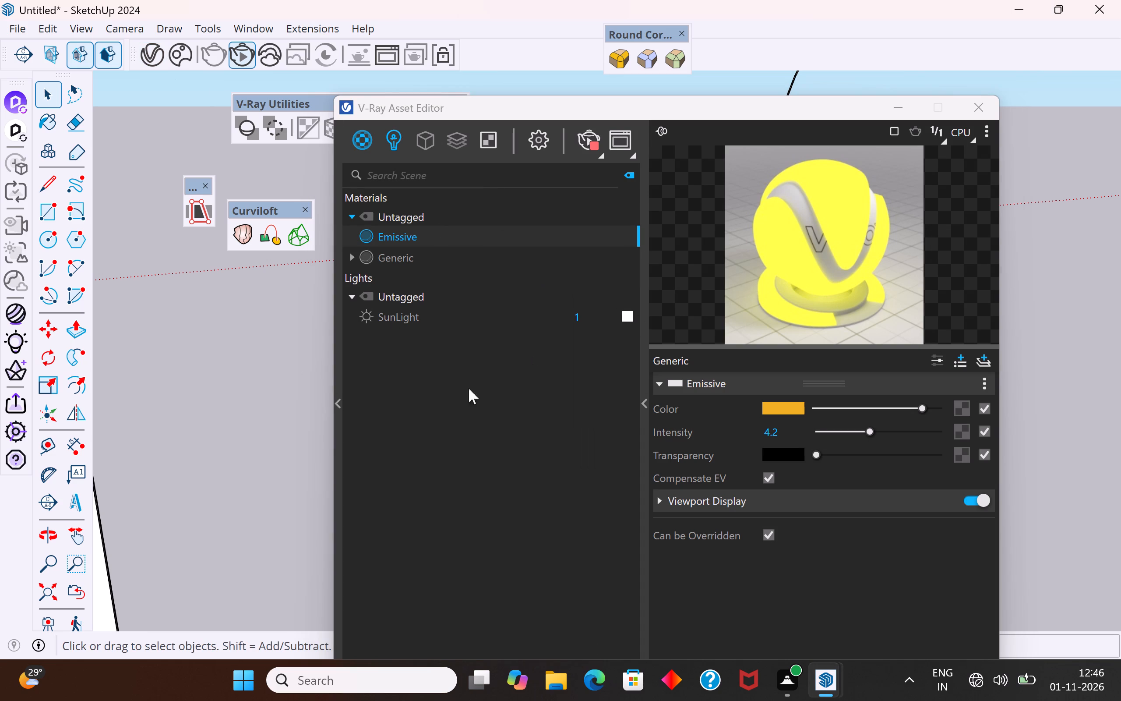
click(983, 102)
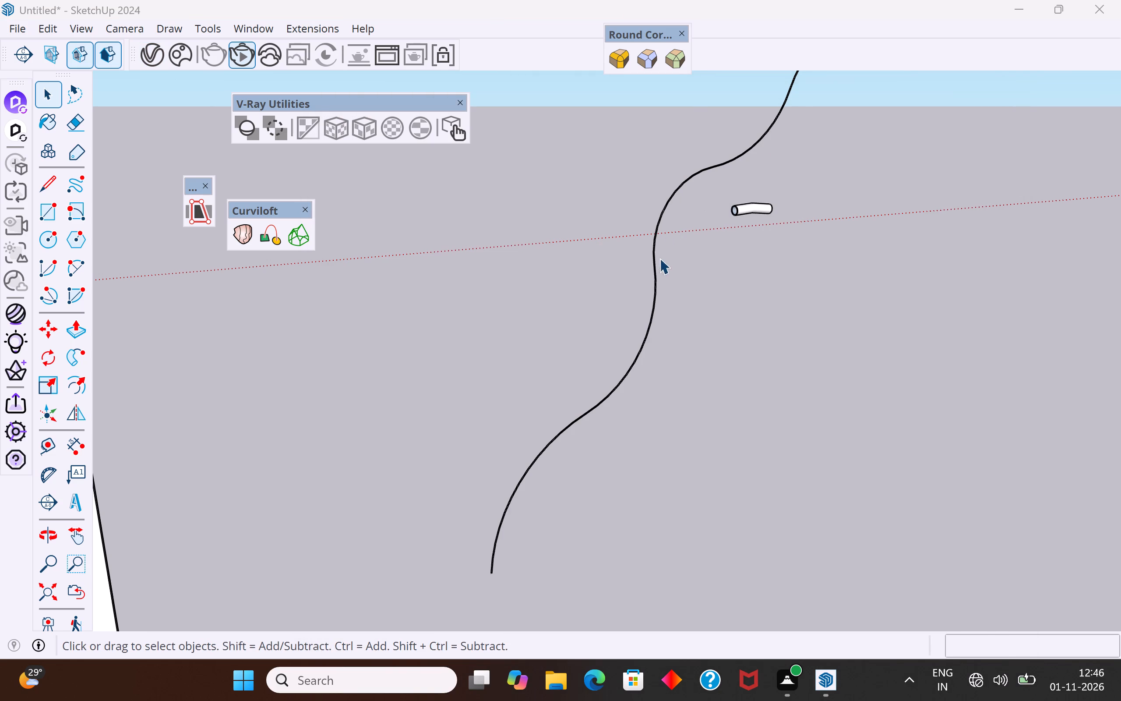
Apply the V-Ray Emissive material to the round surface of the loose wavy stem beside the panel.
scroll(634, 379, up, 12)
scroll(570, 365, down, 3)
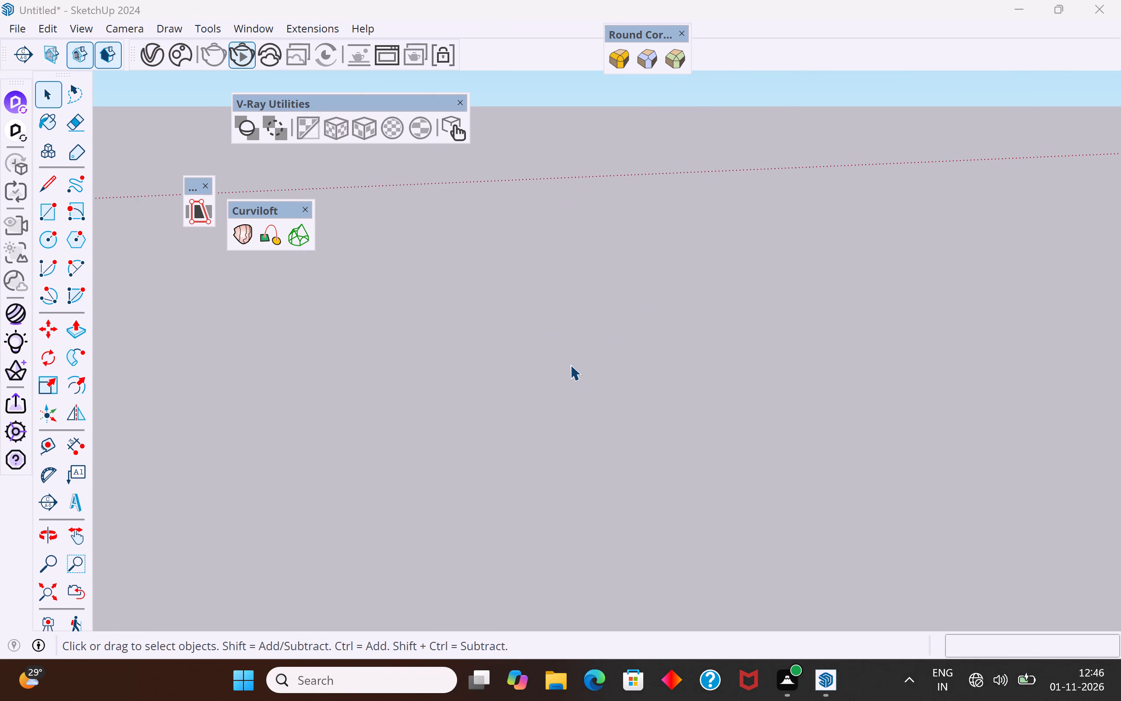
scroll(570, 365, down, 1)
scroll(687, 432, down, 2)
scroll(525, 381, up, 4)
scroll(525, 381, down, 1)
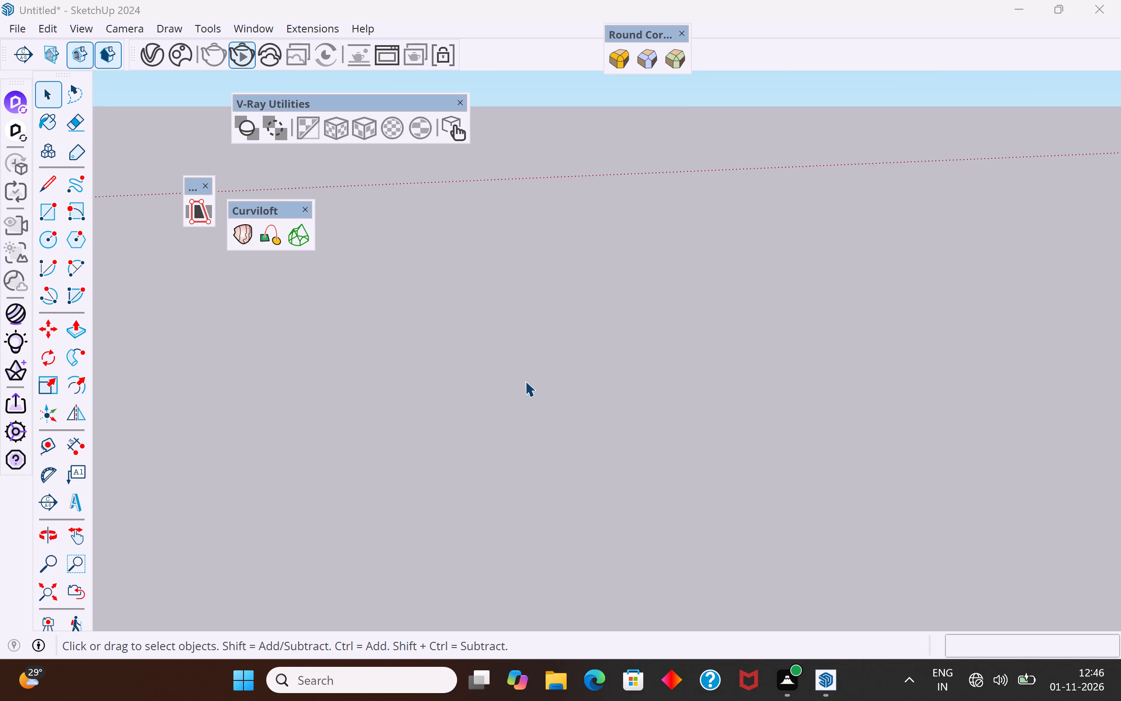
scroll(525, 381, down, 2)
scroll(568, 398, up, 15)
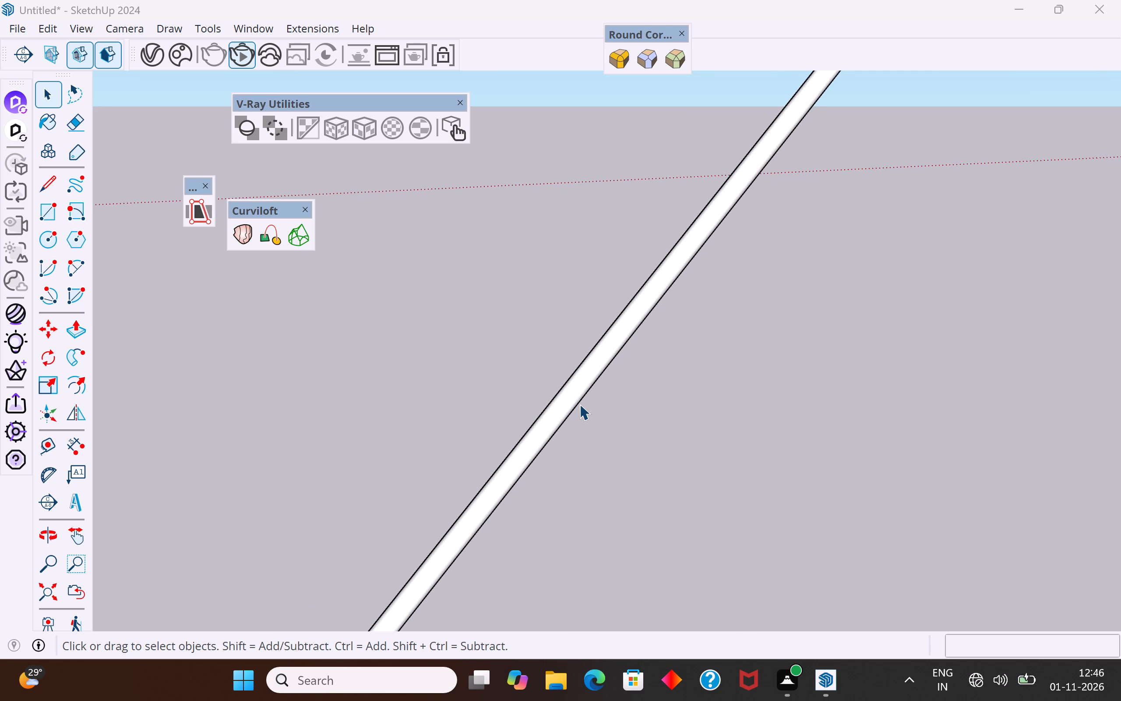
scroll(579, 404, up, 5)
click(581, 378)
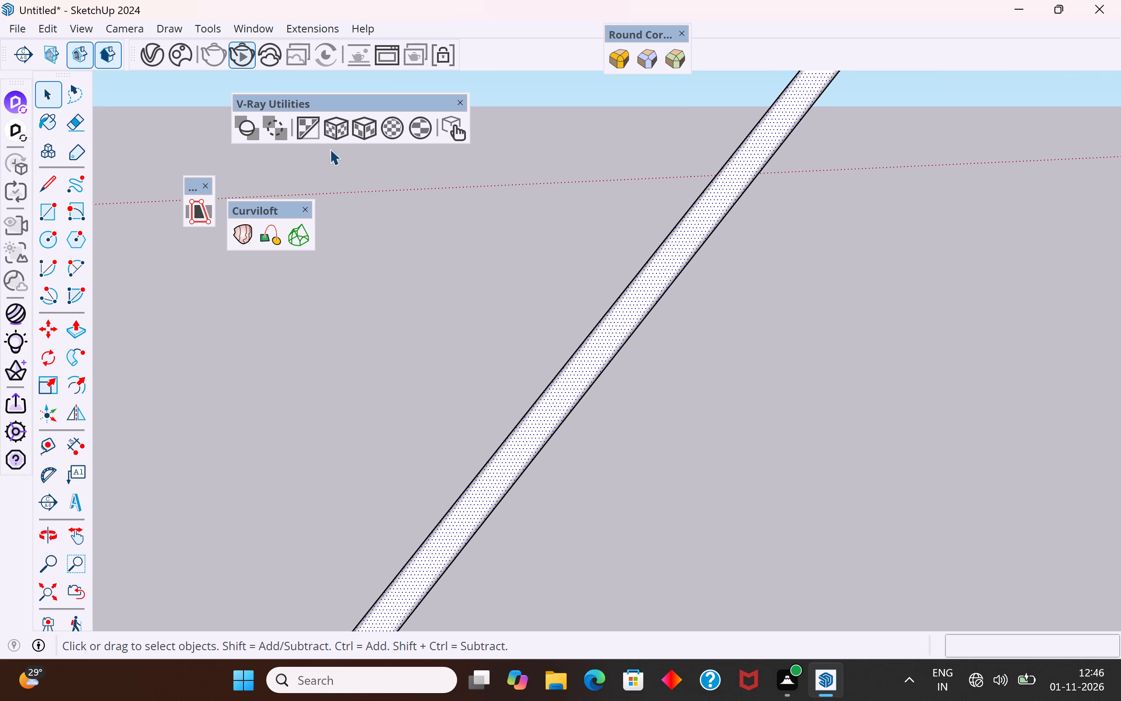
click(158, 60)
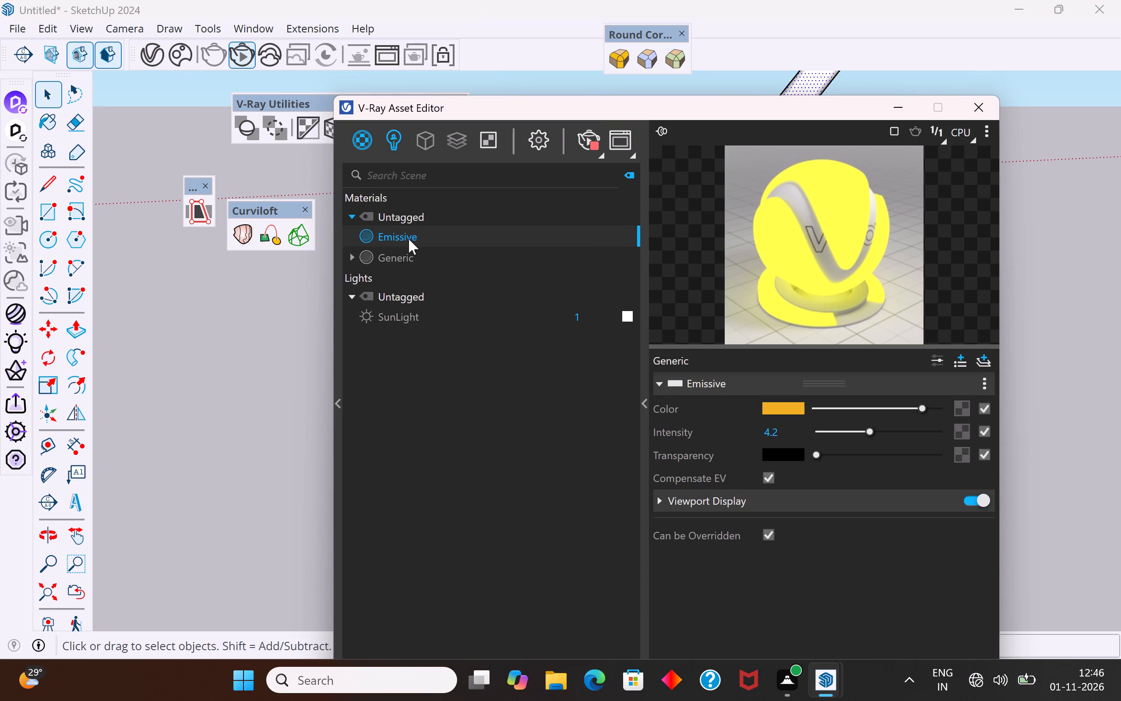
right_click(409, 239)
click(448, 279)
Move the V-Ray Asset Editor aside to uncover the selected stem surface in the model.
drag(590, 144, 586, 143)
scroll(242, 450, down, 2)
click(1069, 206)
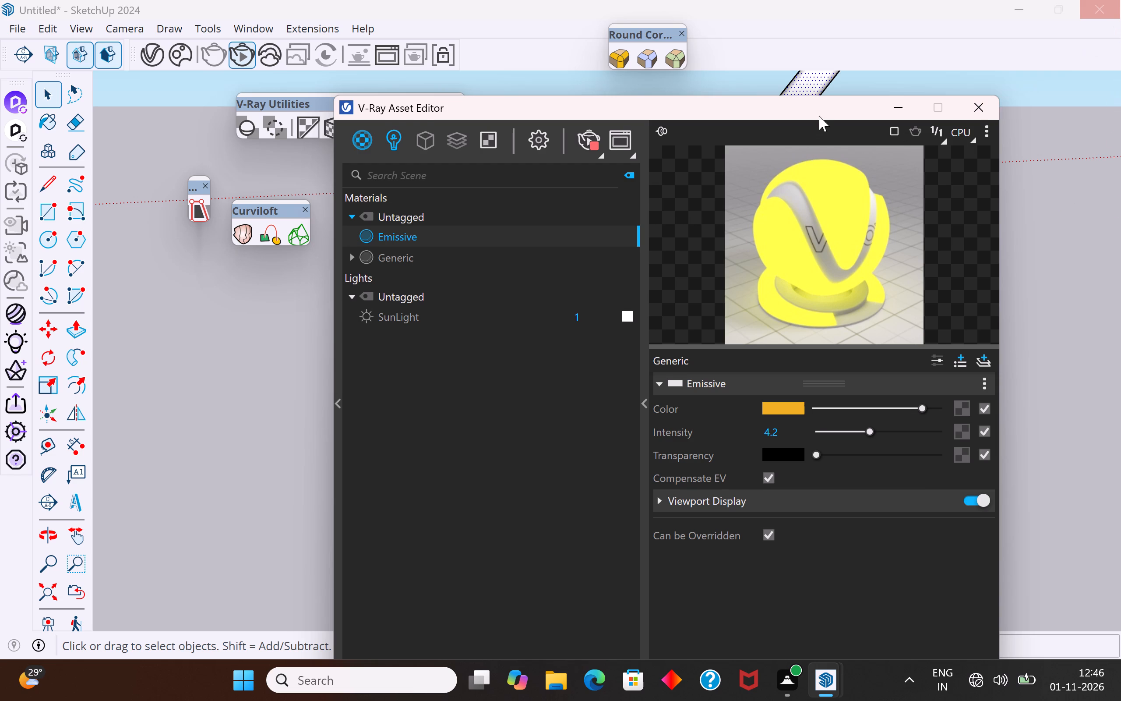
drag(819, 116, 1120, 373)
scroll(652, 244, down, 6)
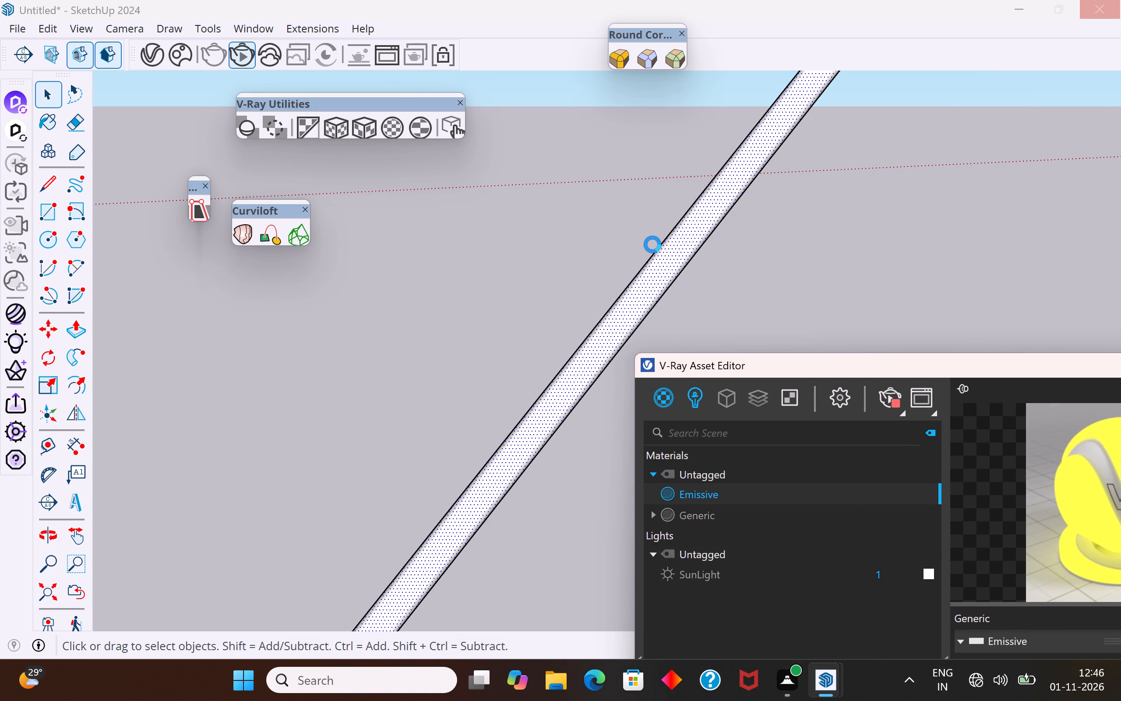
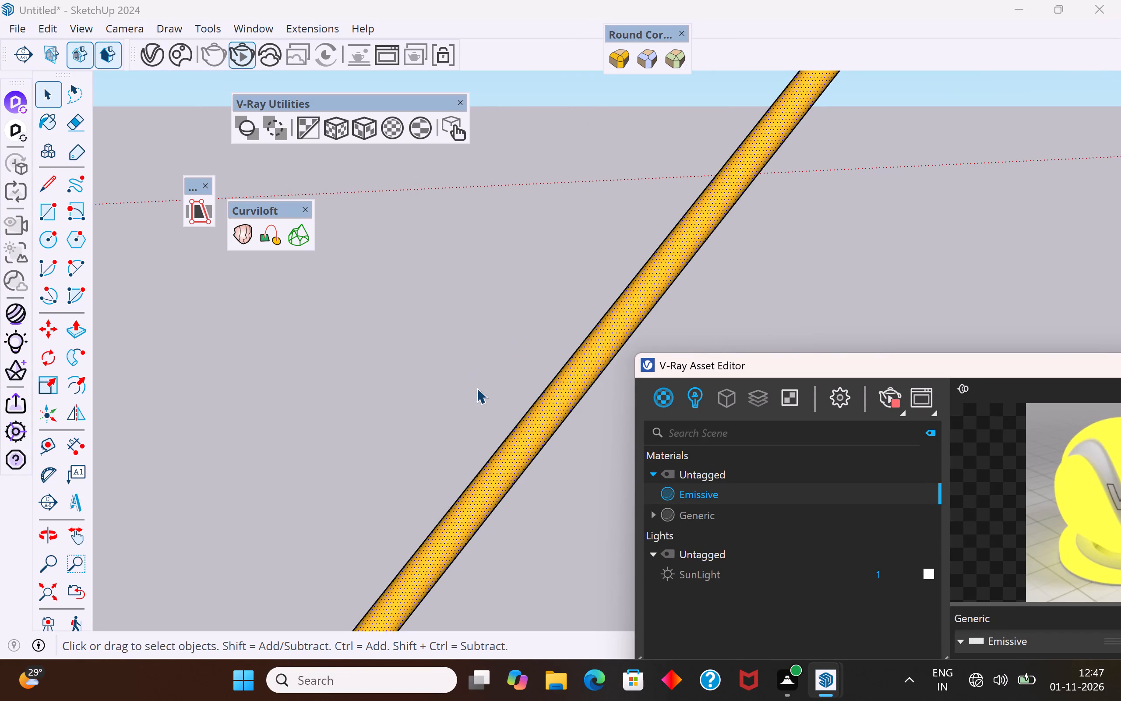
Start an interactive V-Ray render with the vine panel and the loose wavy stem in view.
scroll(600, 492, down, 17)
scroll(606, 436, down, 5)
scroll(617, 400, down, 6)
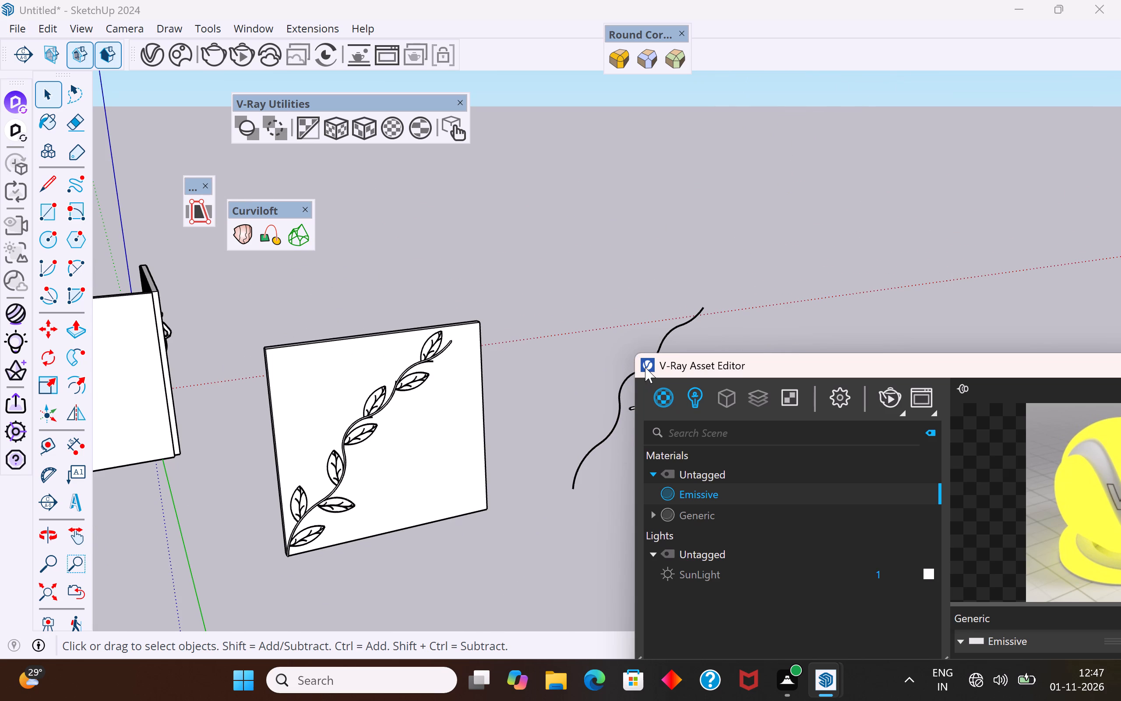
scroll(323, 538, up, 10)
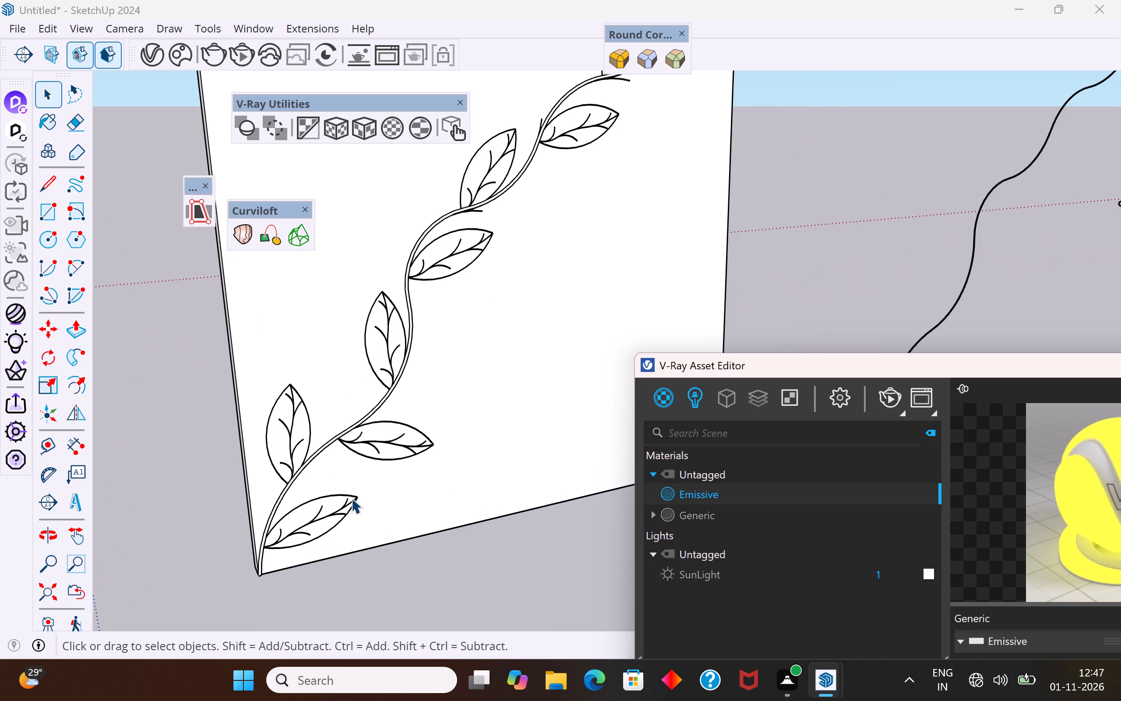
scroll(564, 315, down, 4)
drag(1015, 361, 790, 267)
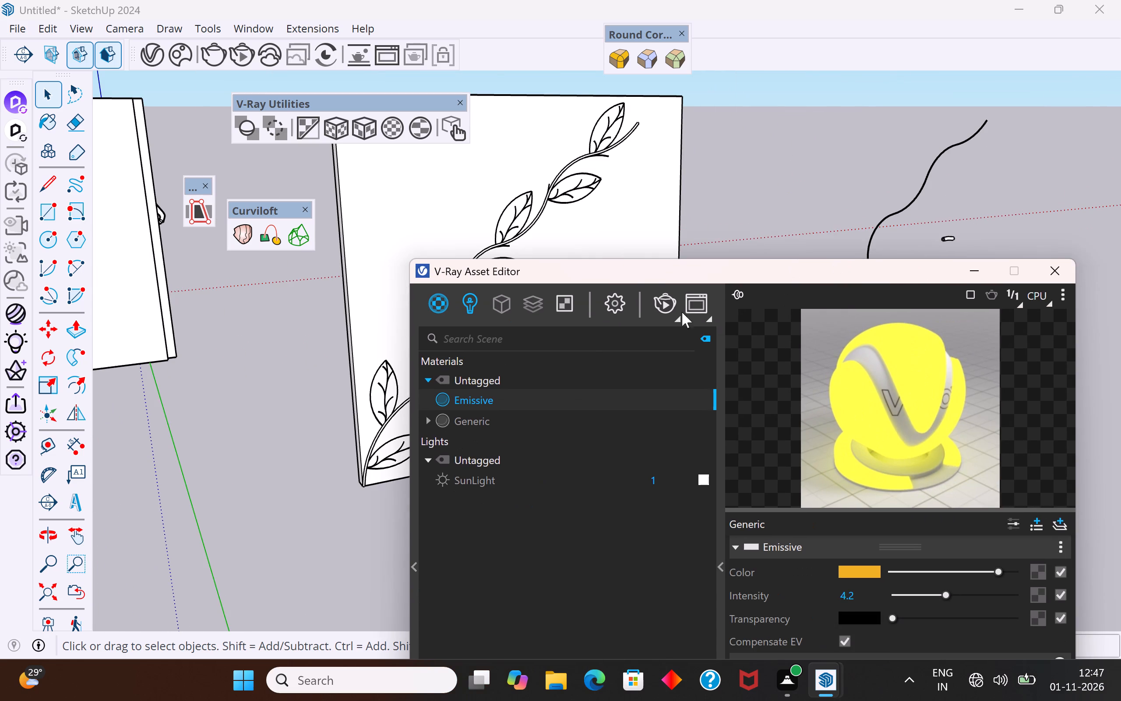
click(670, 308)
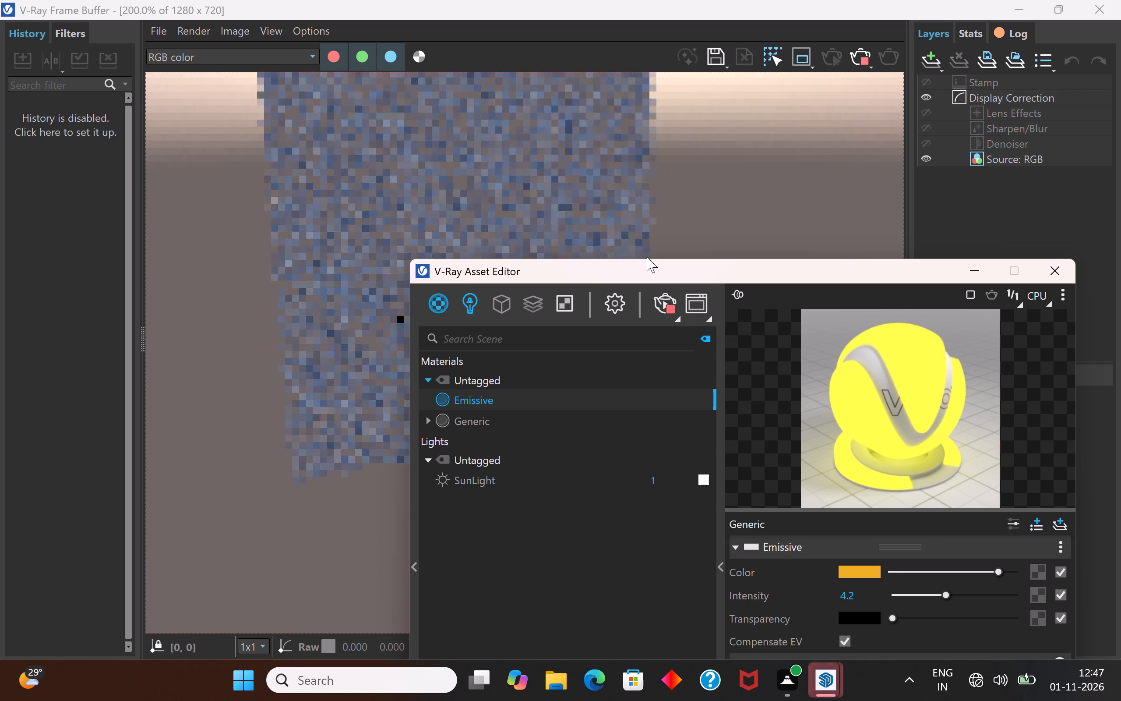
Examine the panel's vine and the emissive stem up close in the render, closing the frame buffer when done.
scroll(449, 270, down, 3)
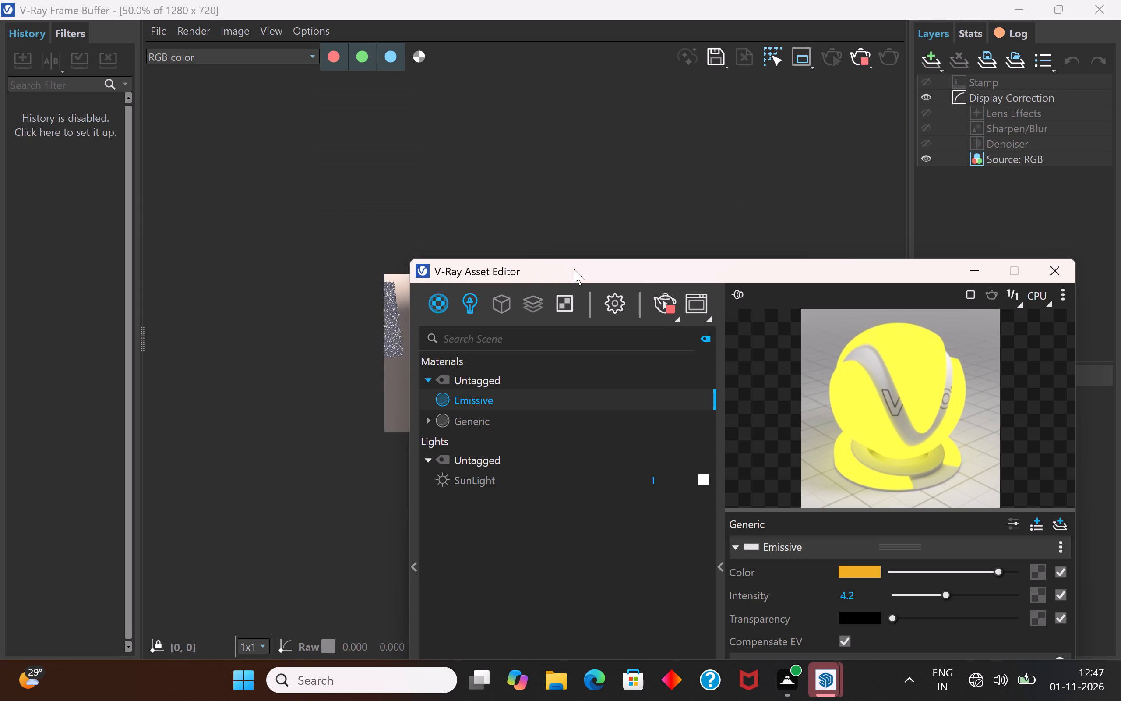
drag(575, 274, 813, 246)
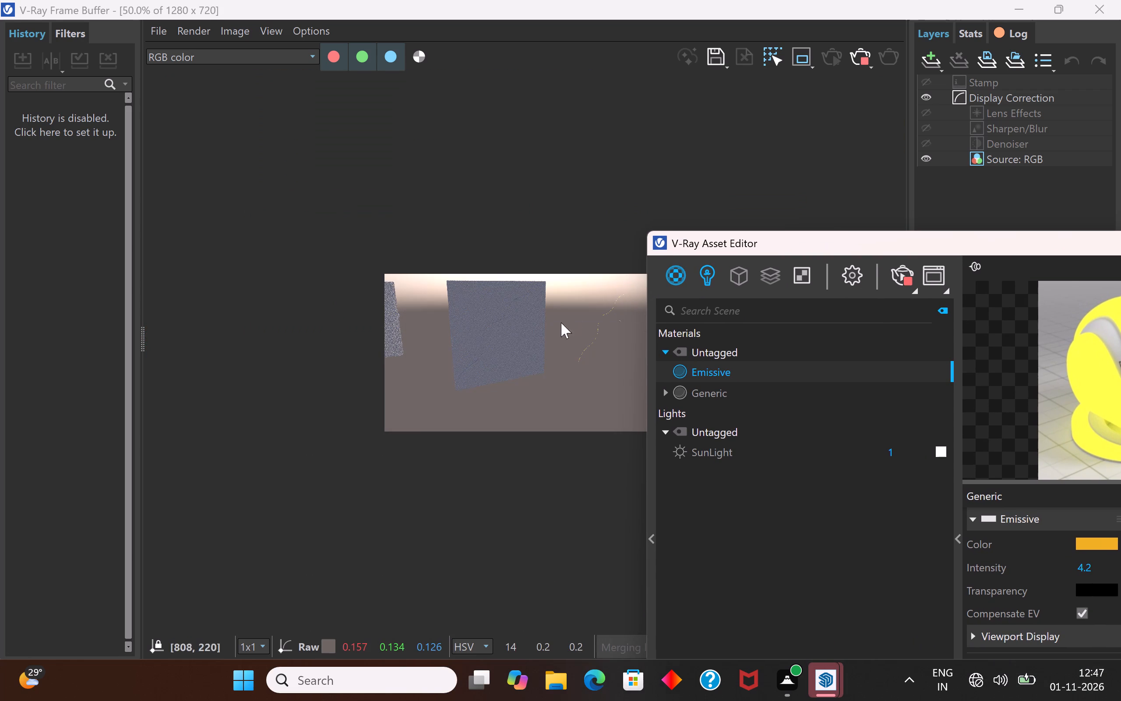
scroll(603, 321, up, 2)
scroll(406, 341, down, 1)
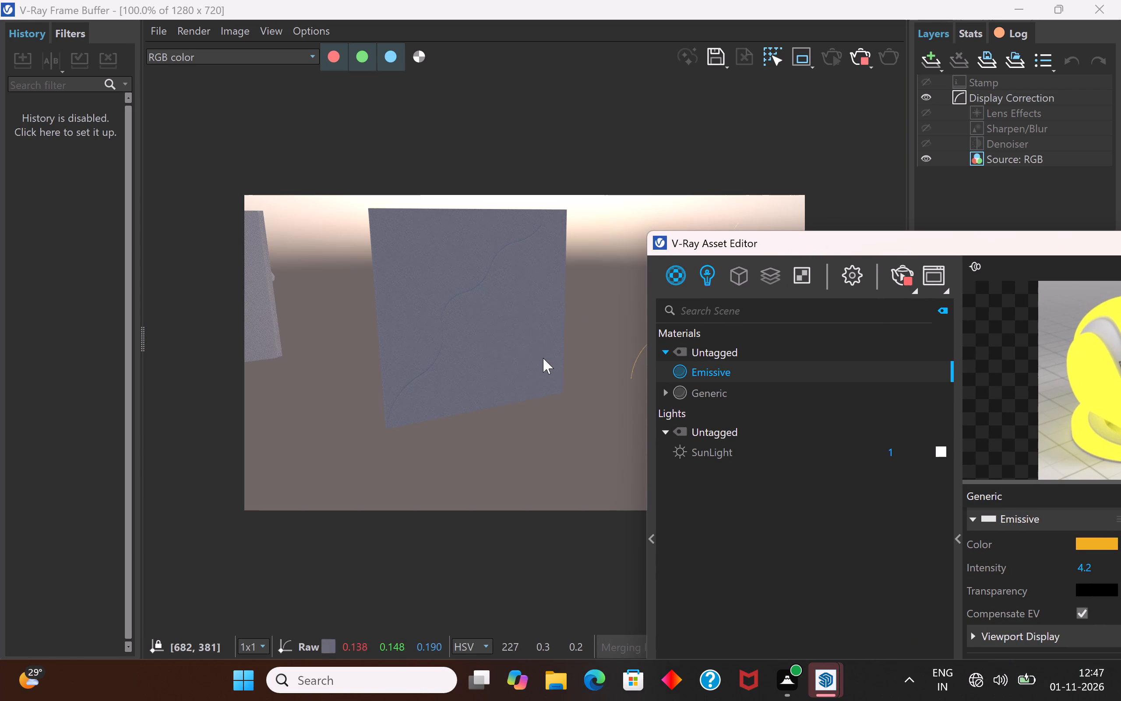
scroll(446, 294, down, 3)
scroll(541, 355, up, 4)
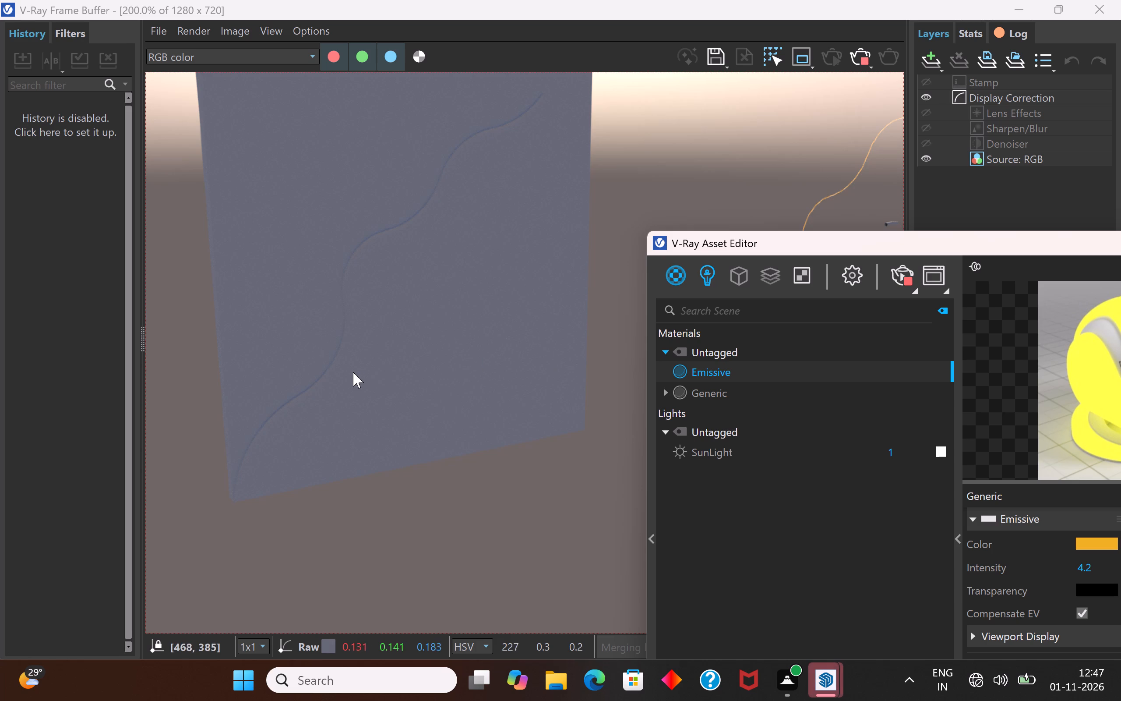
scroll(347, 374, down, 3)
scroll(598, 349, up, 1)
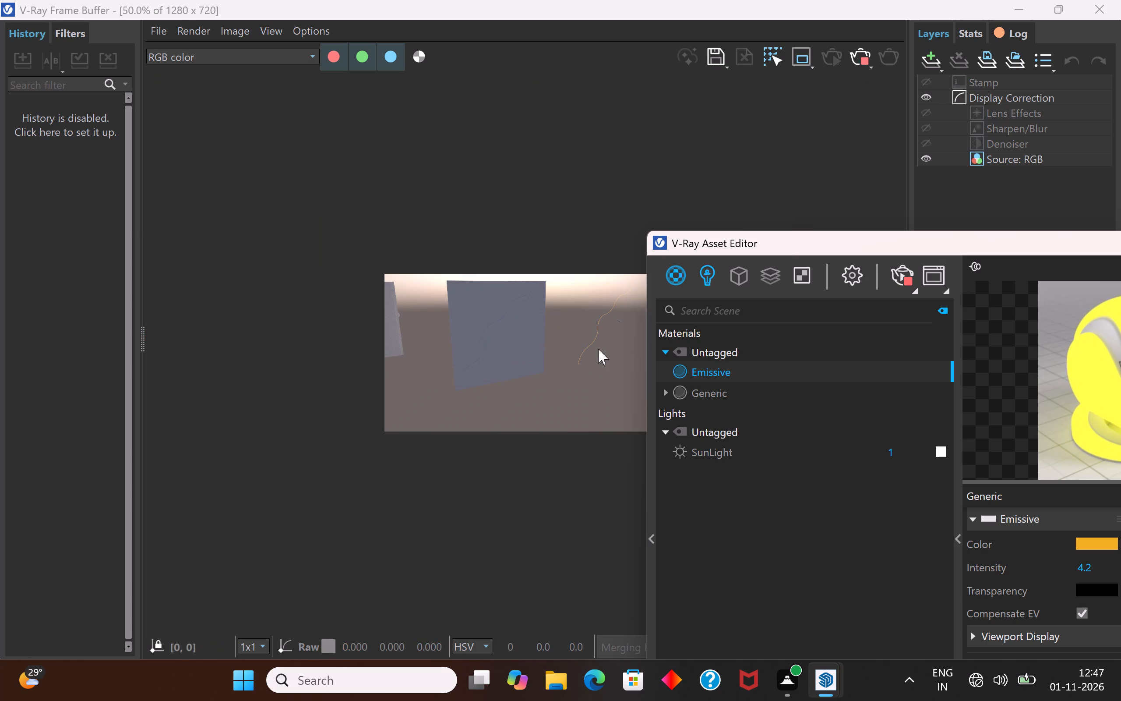
drag(816, 236, 969, 238)
scroll(659, 320, up, 1)
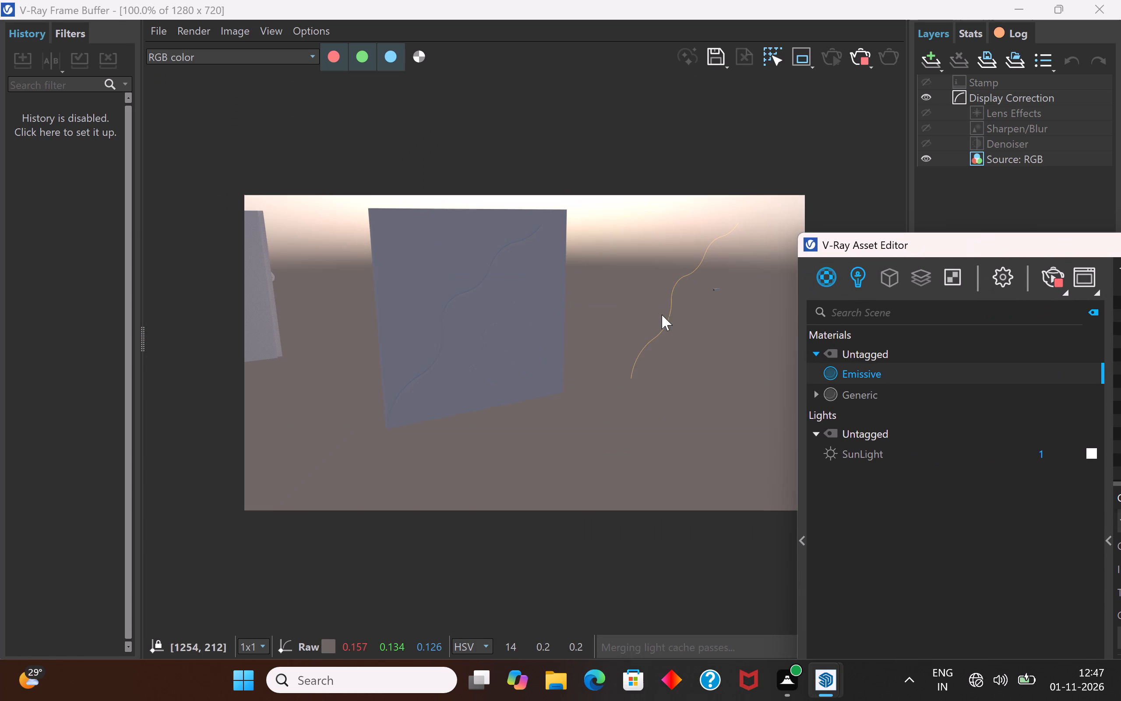
scroll(791, 262, up, 1)
scroll(785, 203, up, 1)
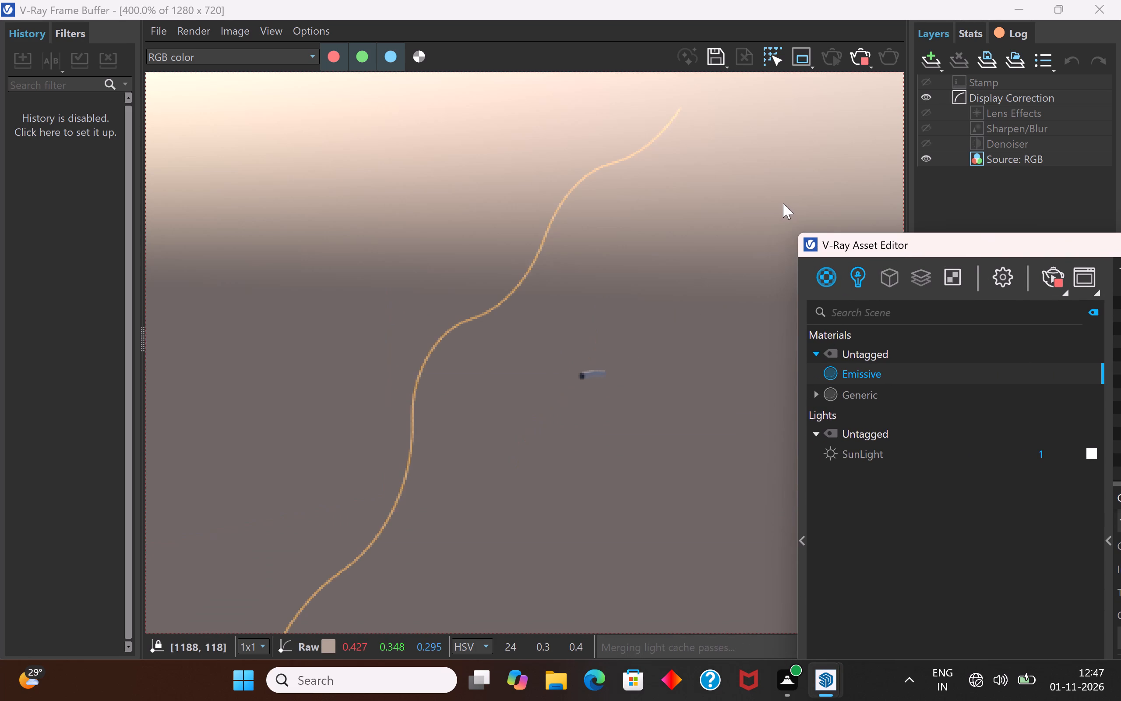
drag(992, 238, 739, 168)
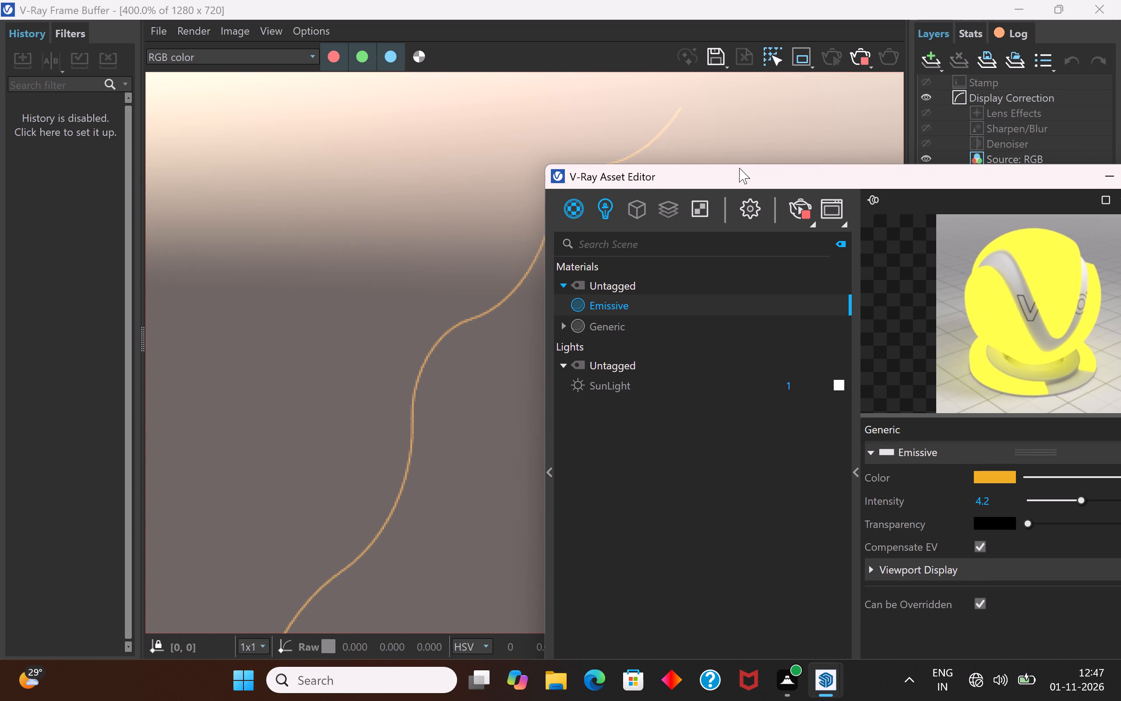
click(1105, 9)
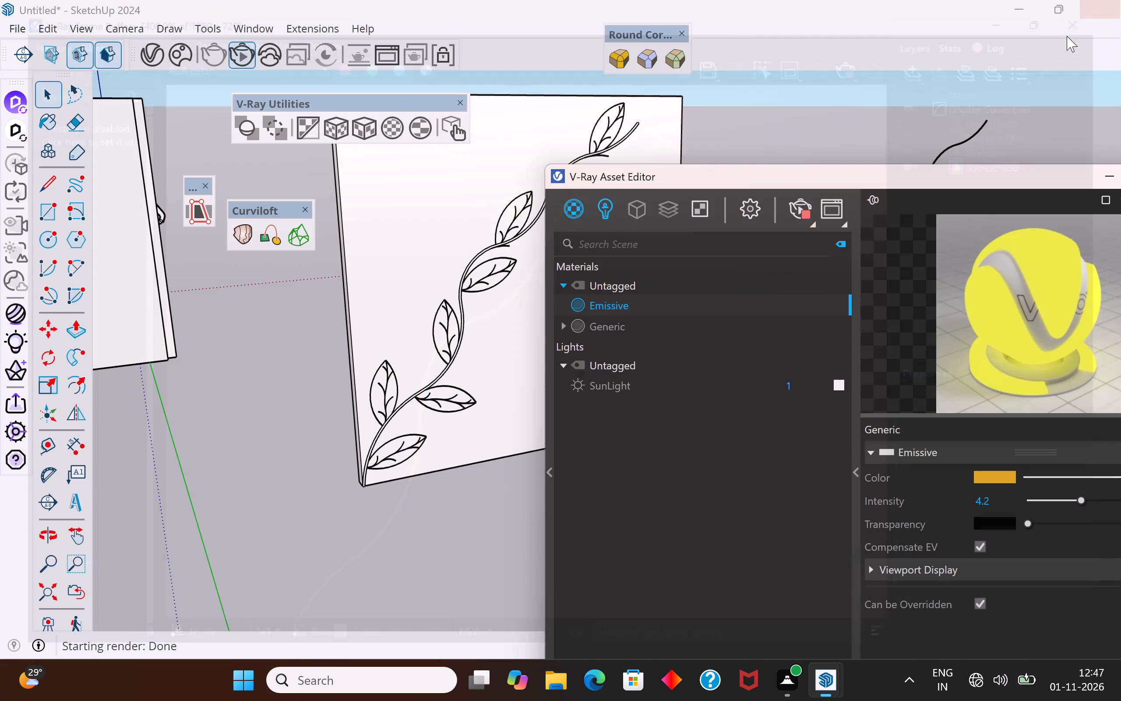
Create a new Generic V-Ray material.
scroll(397, 228, down, 1)
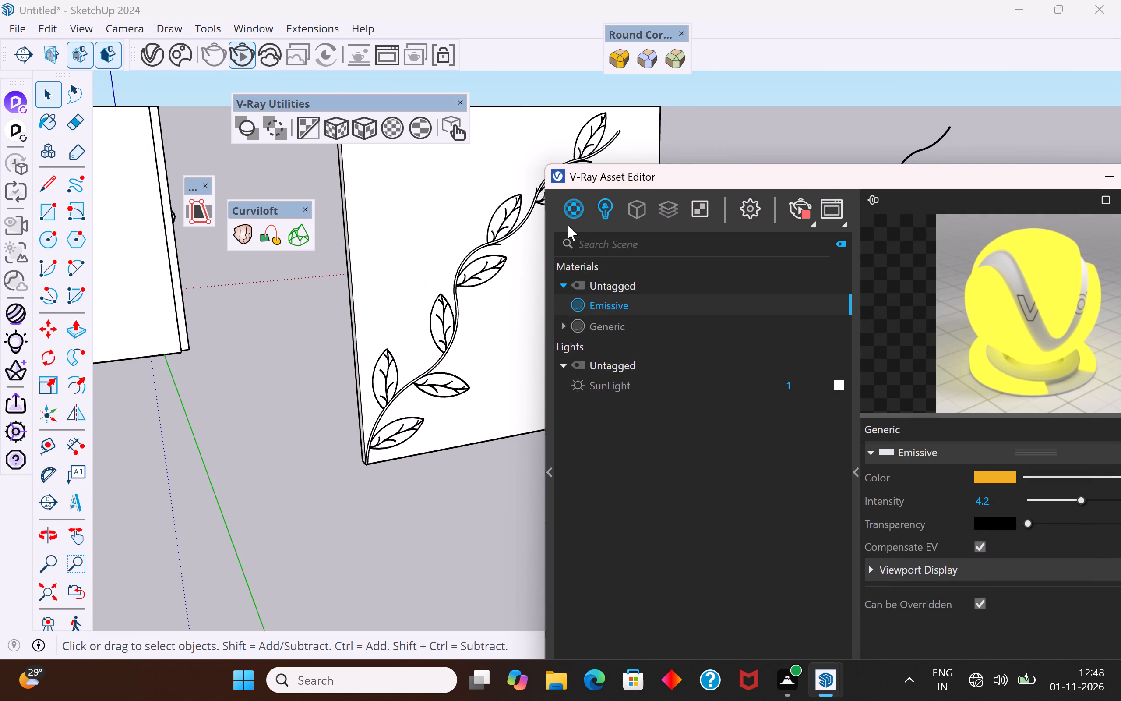
right_click(575, 208)
click(624, 244)
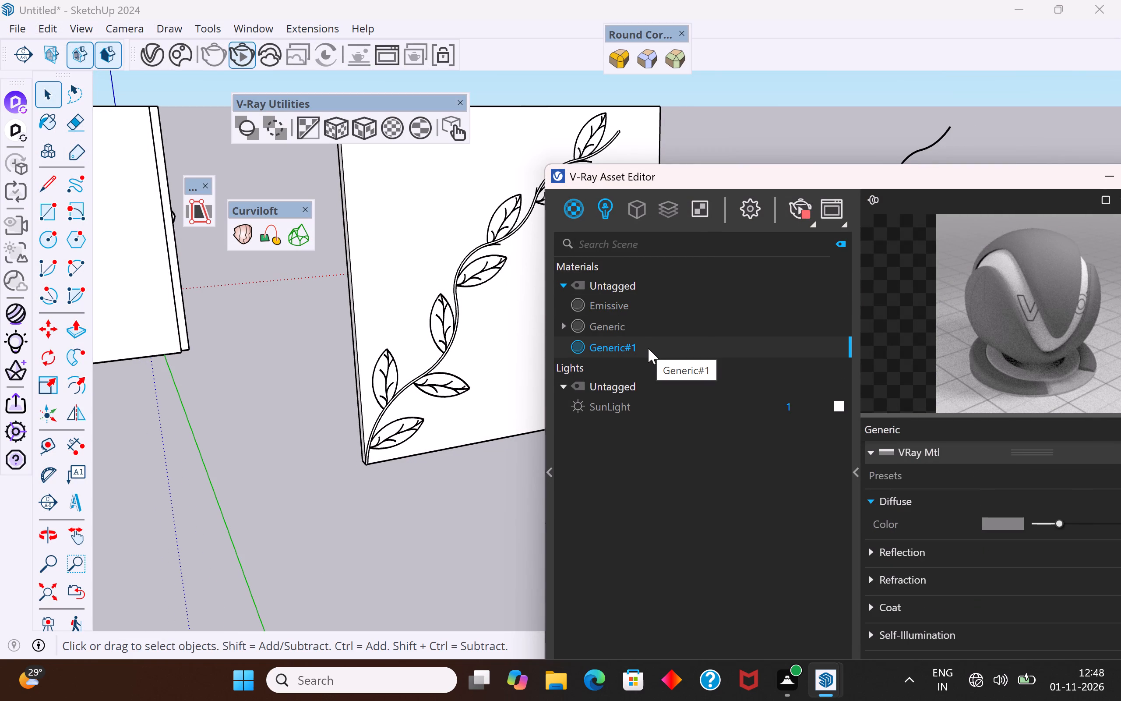
Apply the new Generic material to the current selection in the model.
right_click(648, 348)
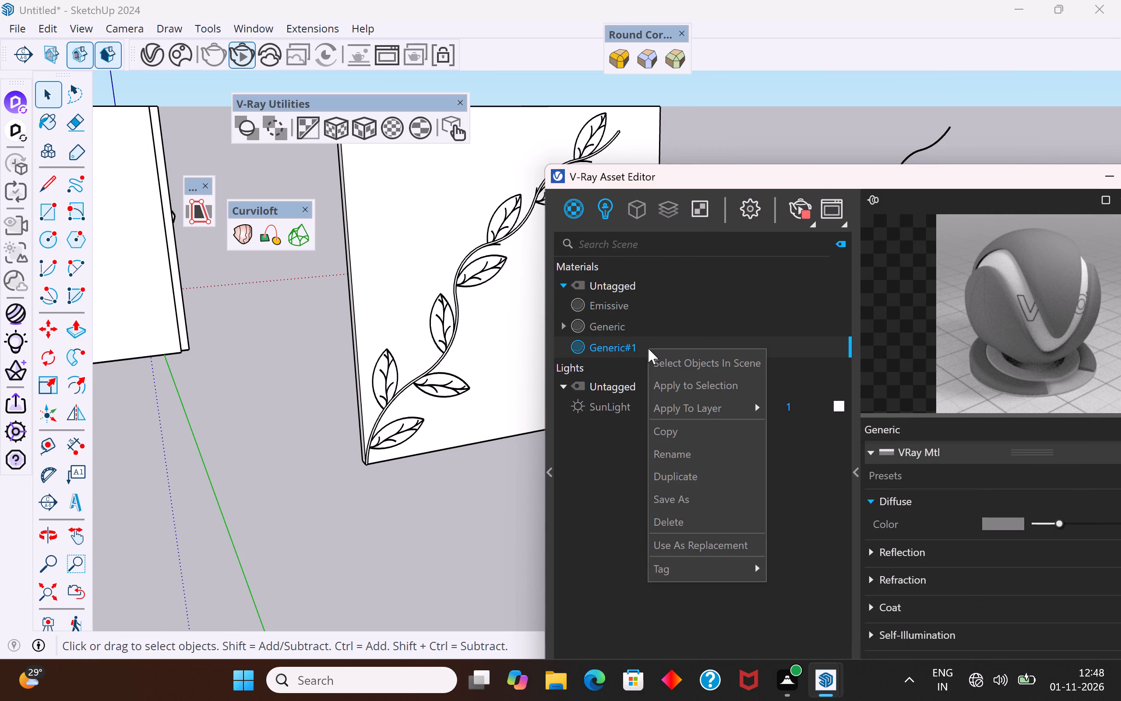
click(671, 390)
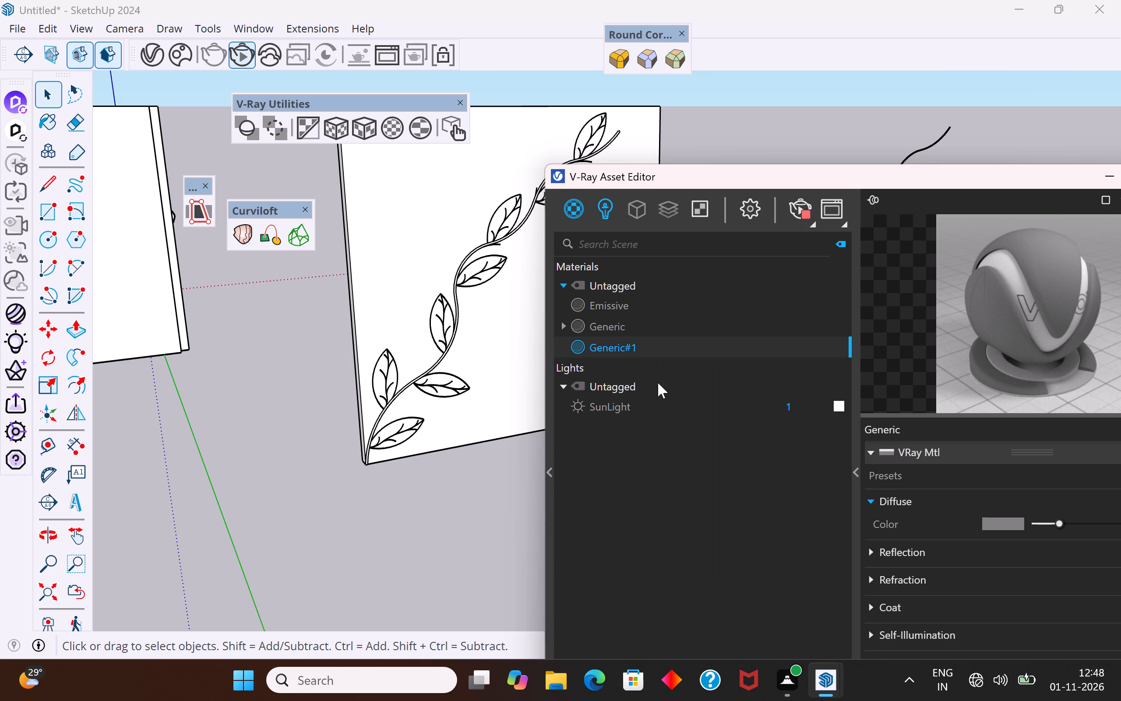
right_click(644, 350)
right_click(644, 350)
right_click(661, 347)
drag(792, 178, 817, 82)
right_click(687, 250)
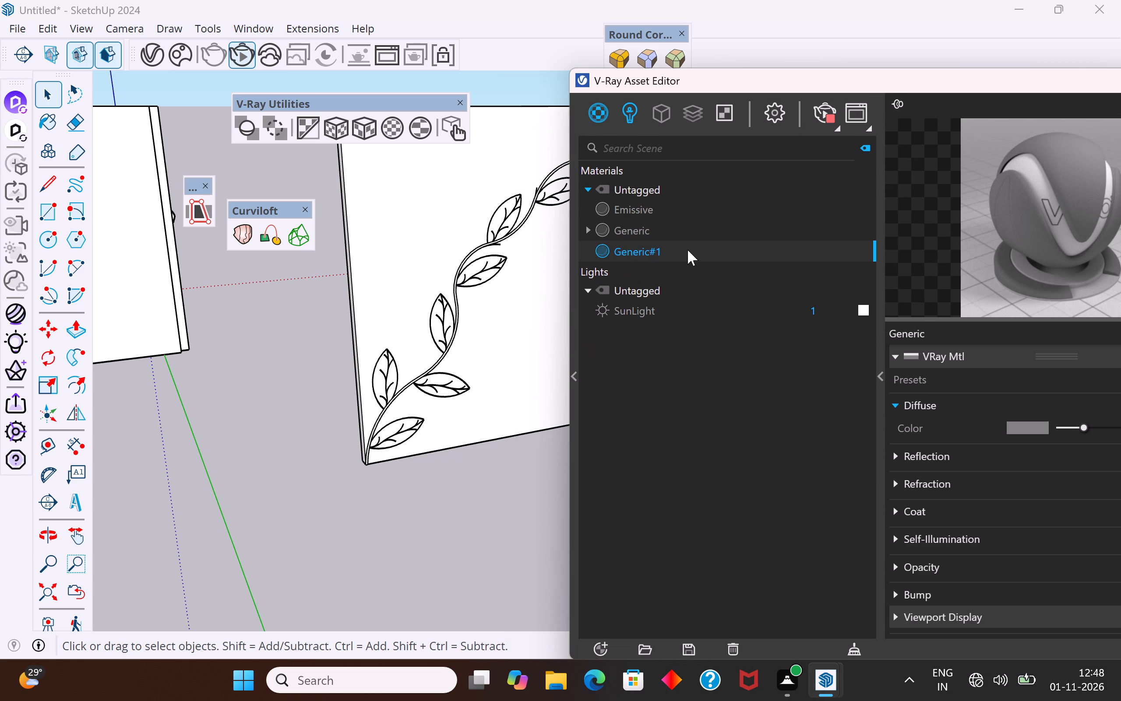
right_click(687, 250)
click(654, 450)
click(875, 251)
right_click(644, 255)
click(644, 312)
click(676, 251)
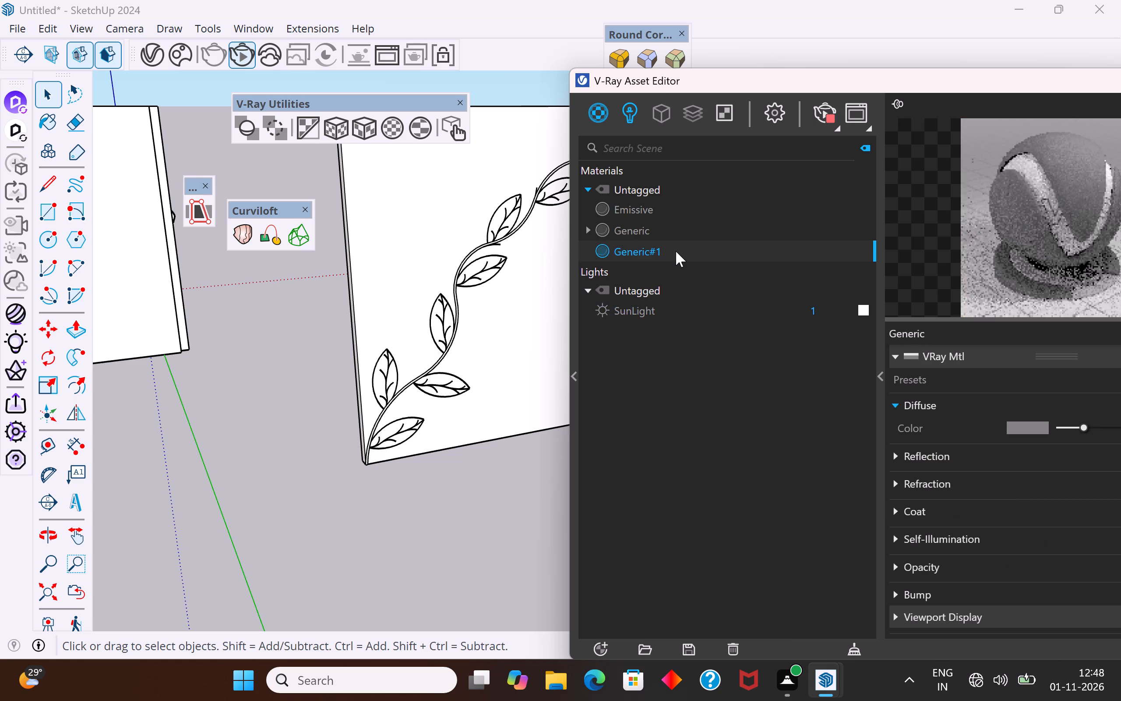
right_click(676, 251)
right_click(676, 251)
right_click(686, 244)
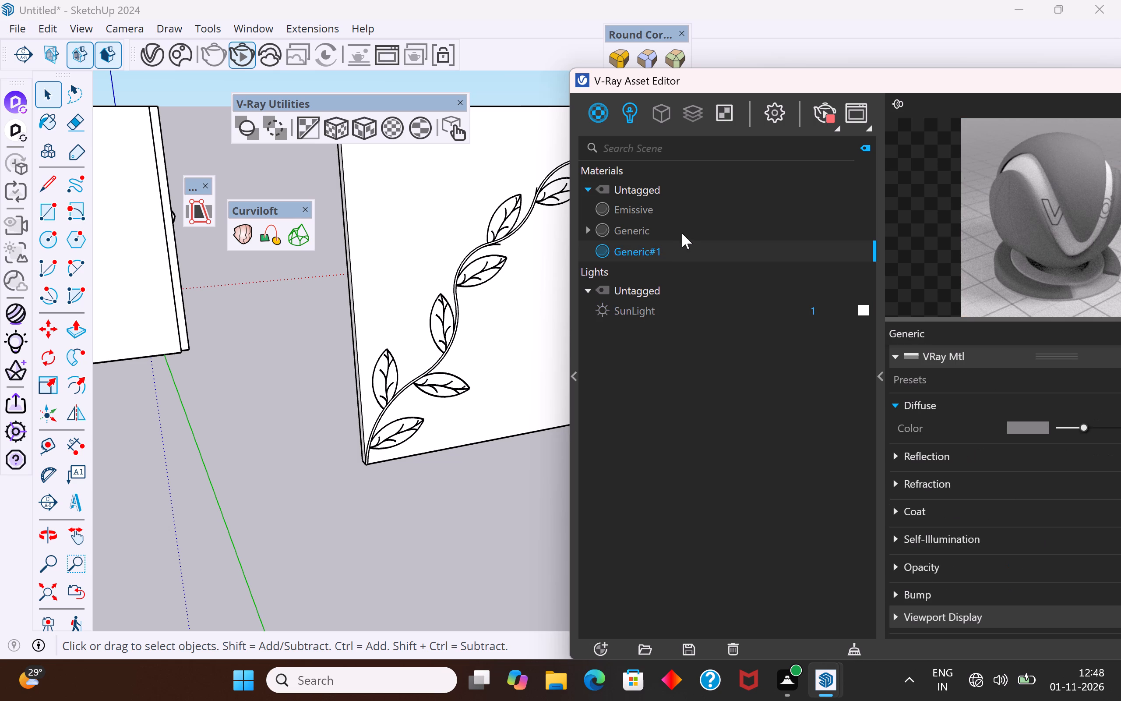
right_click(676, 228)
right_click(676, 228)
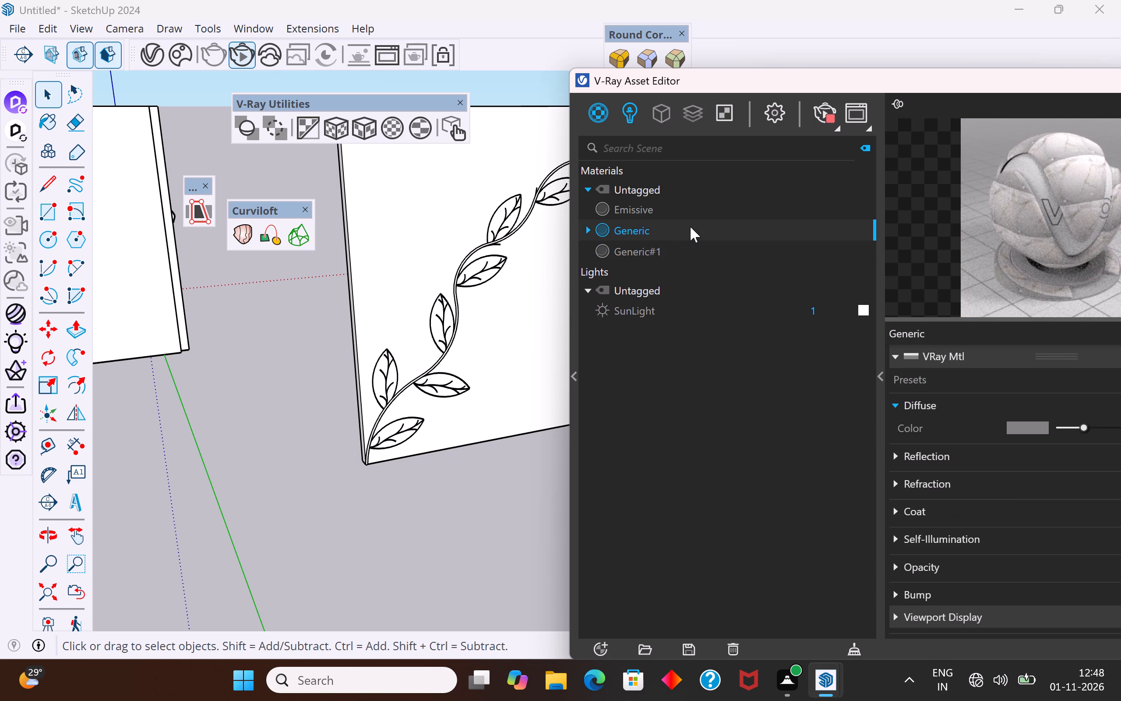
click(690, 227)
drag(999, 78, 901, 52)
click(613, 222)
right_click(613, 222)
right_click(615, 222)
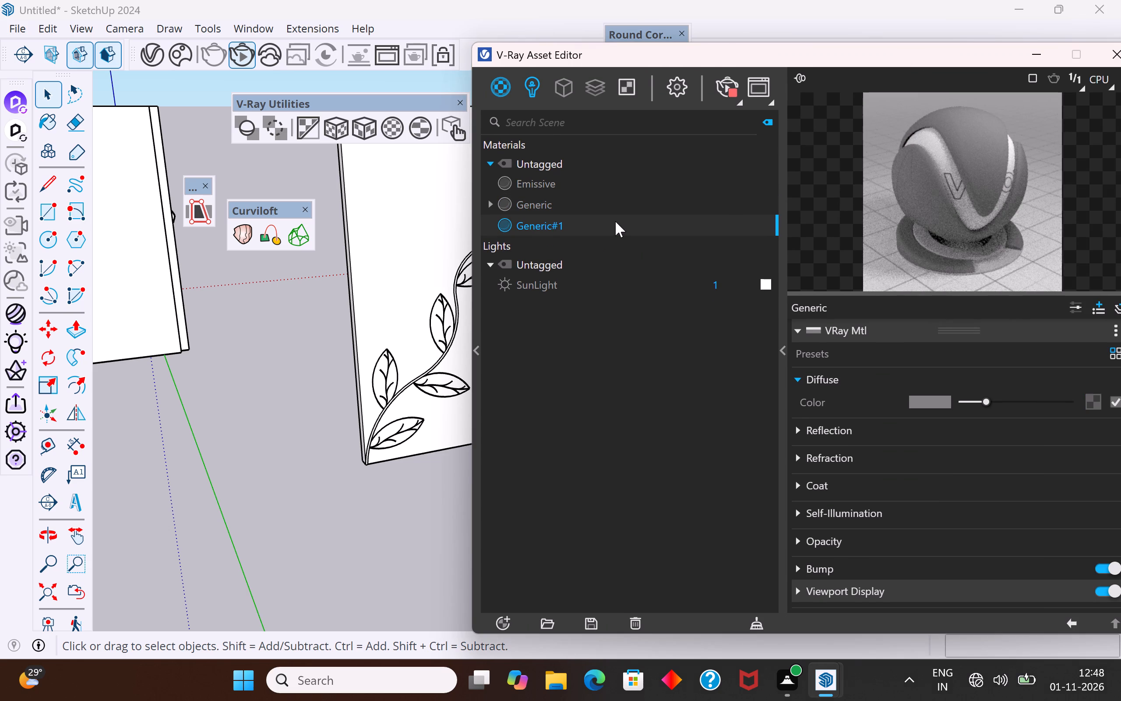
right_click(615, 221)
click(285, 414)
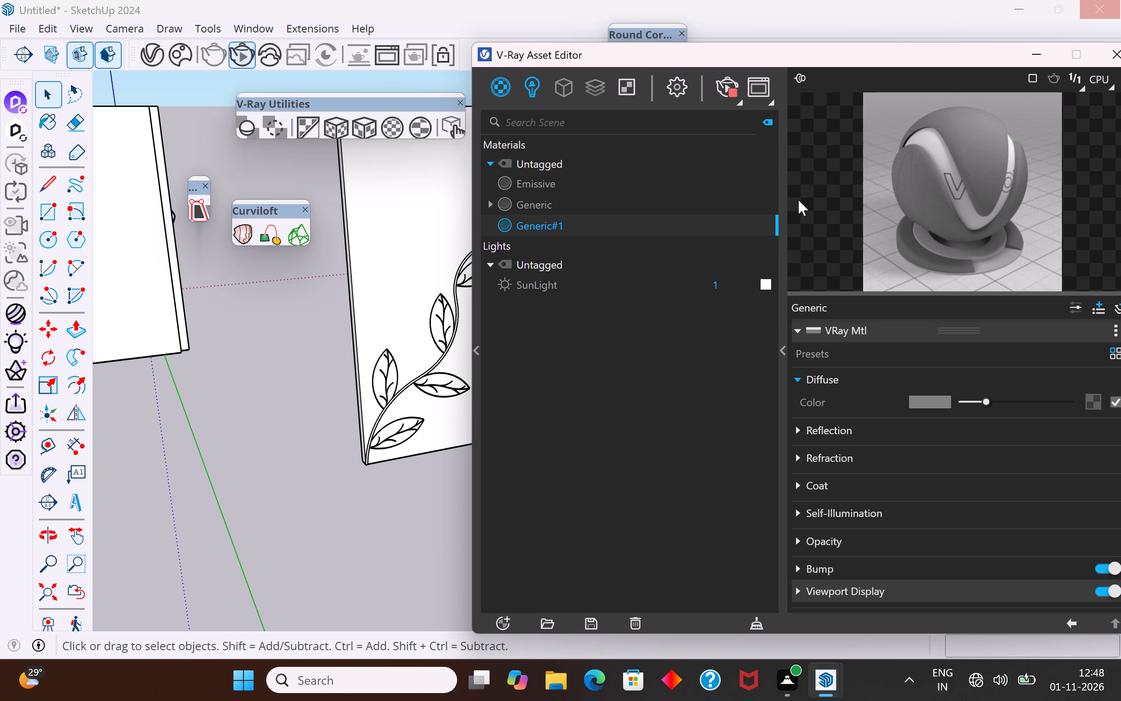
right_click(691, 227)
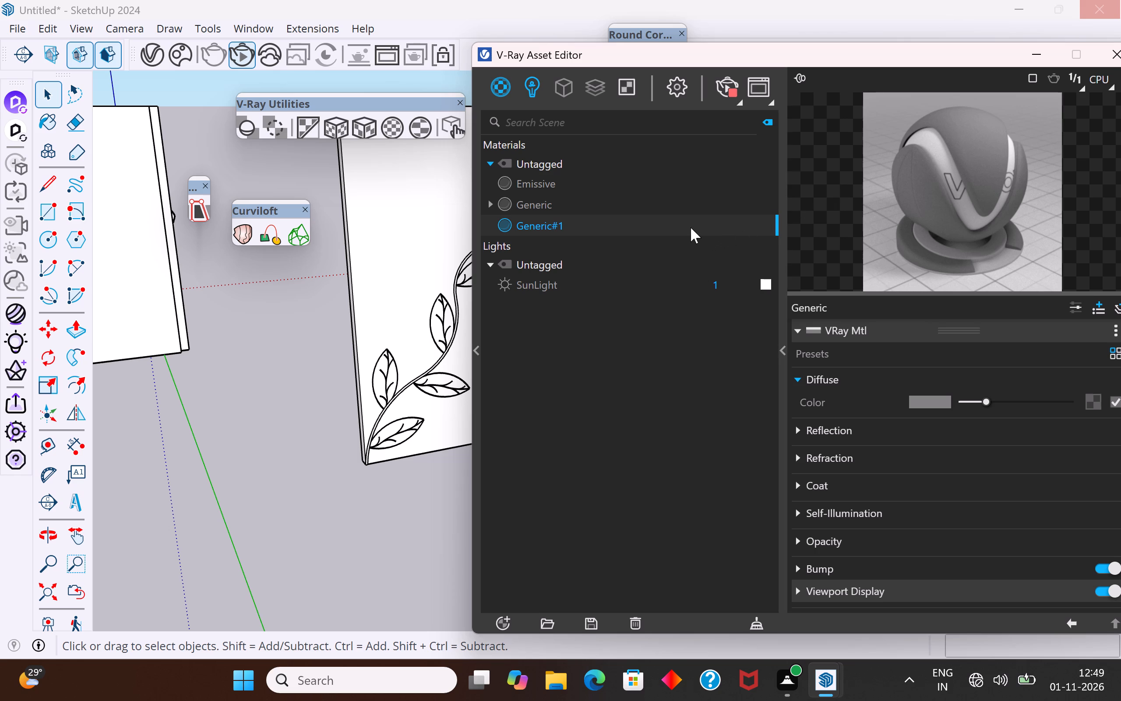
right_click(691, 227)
Close the V-Ray Asset Editor to uncover the vine panel and the loose stem.
drag(996, 60, 831, 45)
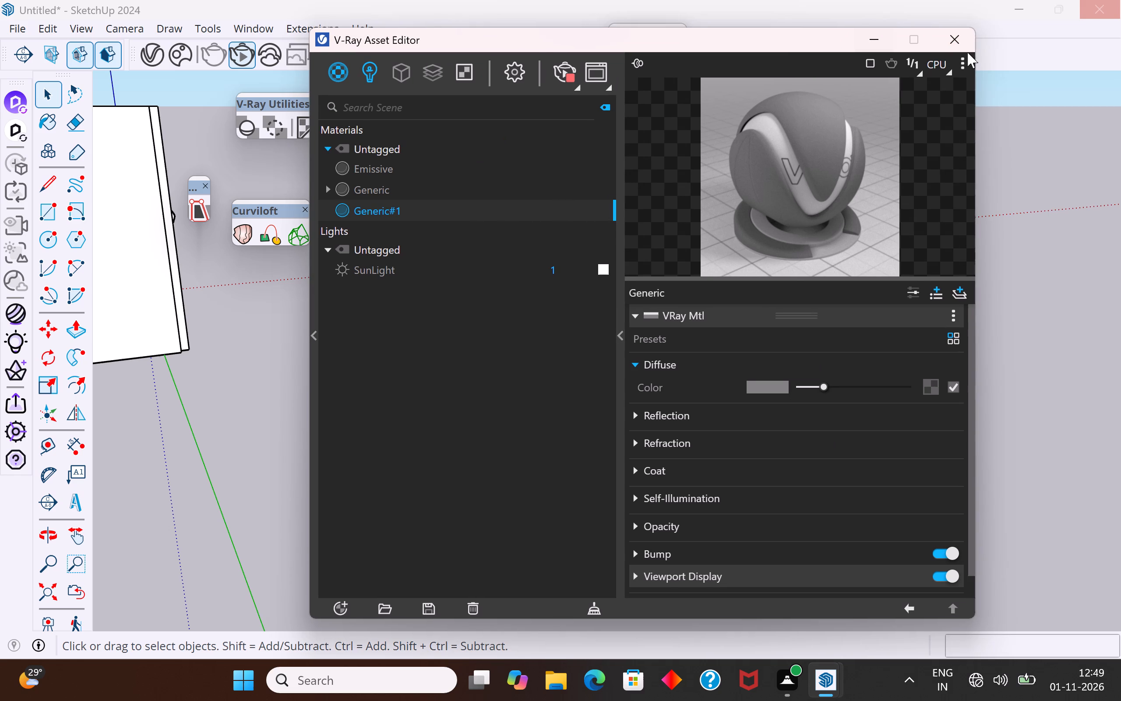
click(954, 39)
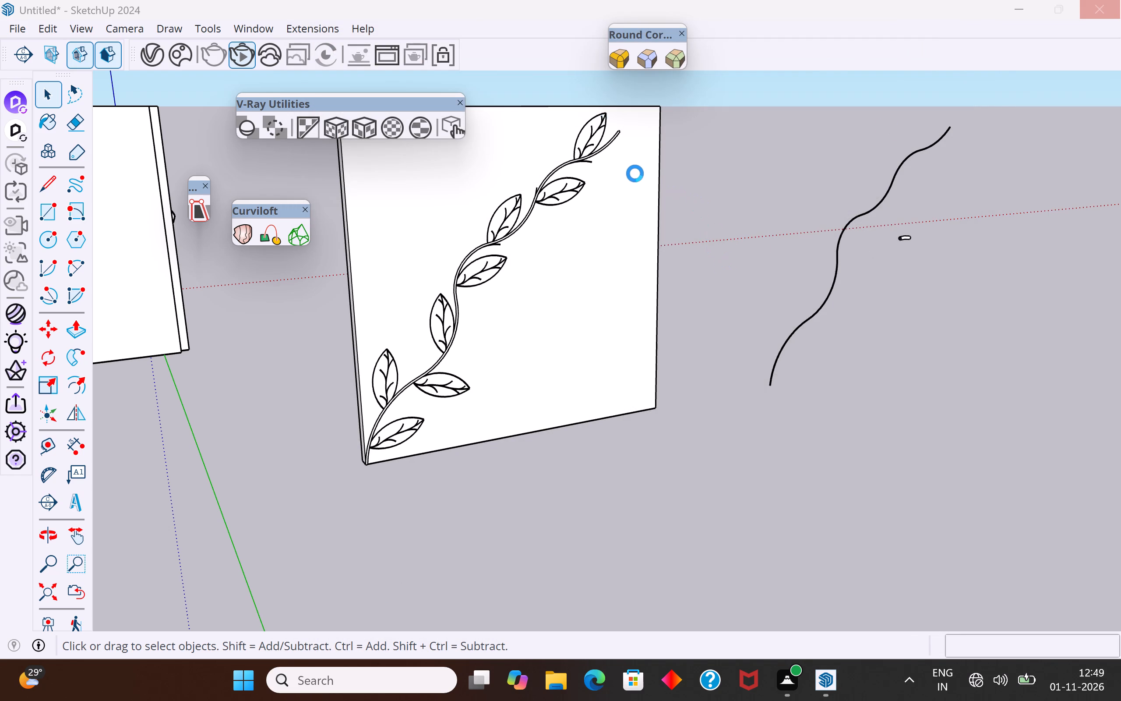
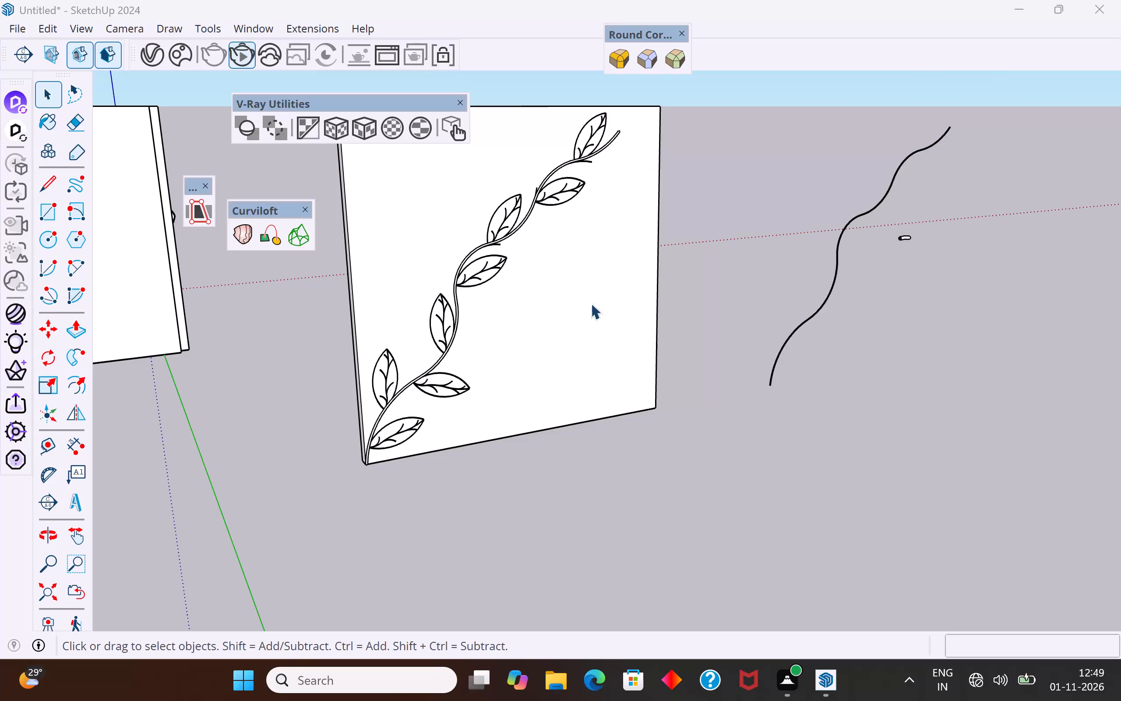
Open the panel group for editing and select all the connected geometry of the vine stem running across its face.
scroll(388, 447, up, 5)
scroll(374, 380, up, 6)
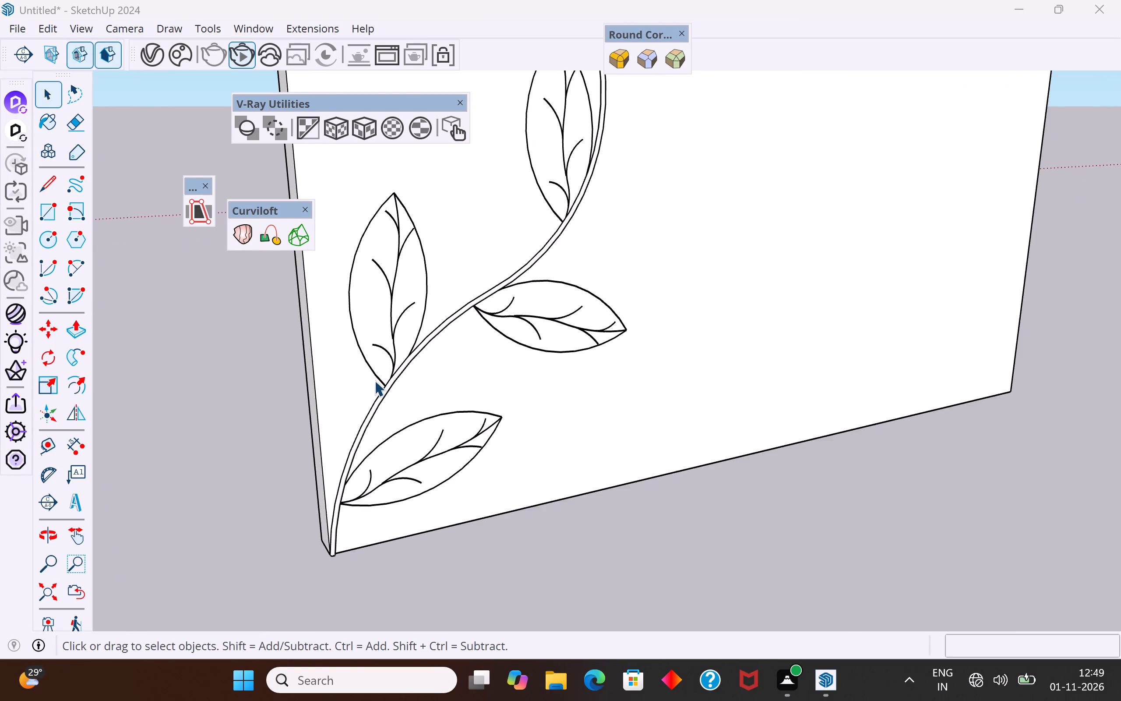
scroll(374, 385, up, 5)
click(392, 397)
click(392, 397)
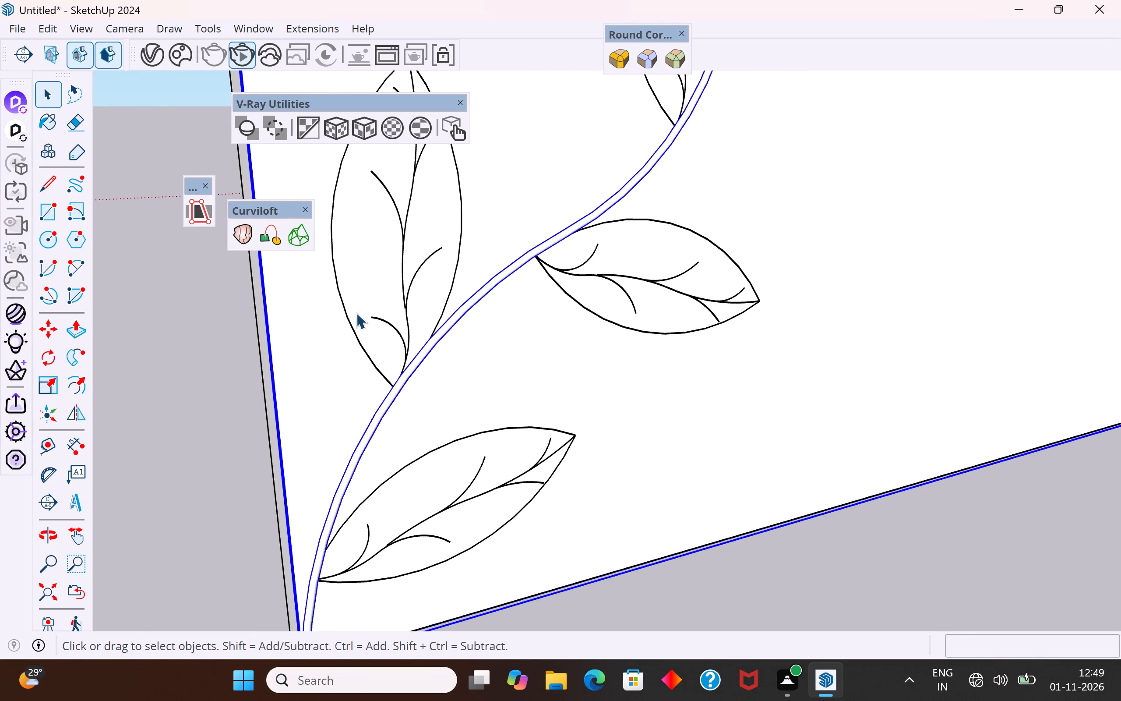
scroll(351, 301, down, 5)
middle_drag(390, 486, 614, 434)
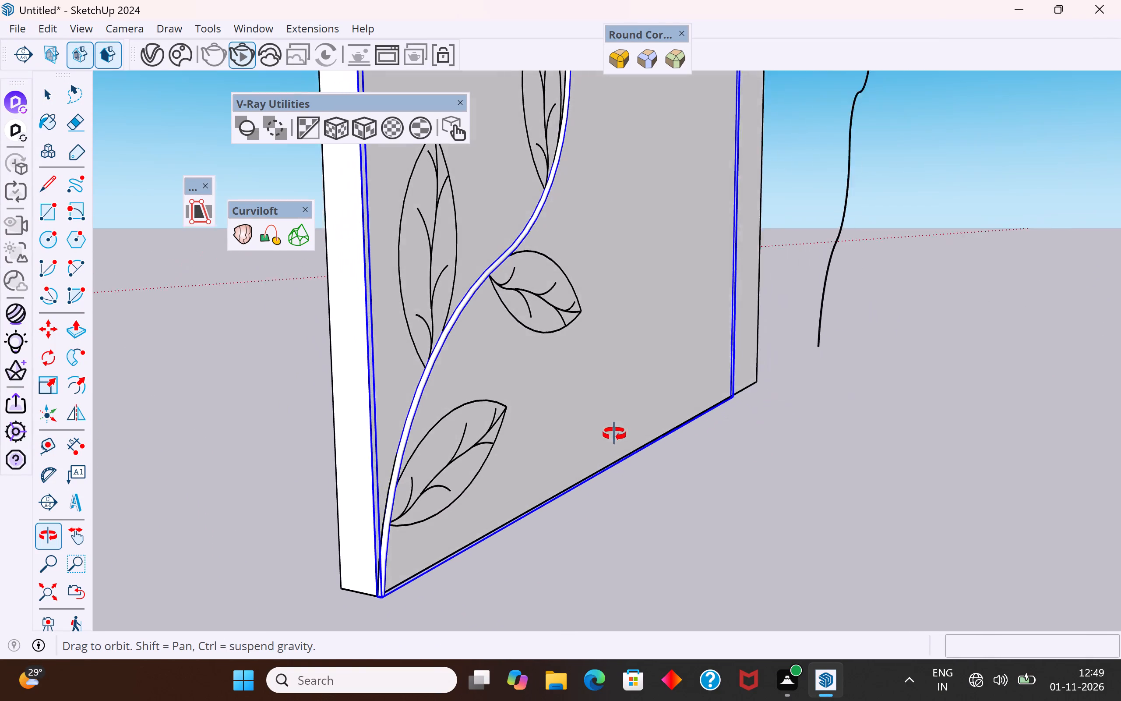
middle_drag(614, 434, 617, 432)
scroll(584, 392, down, 11)
scroll(567, 389, up, 5)
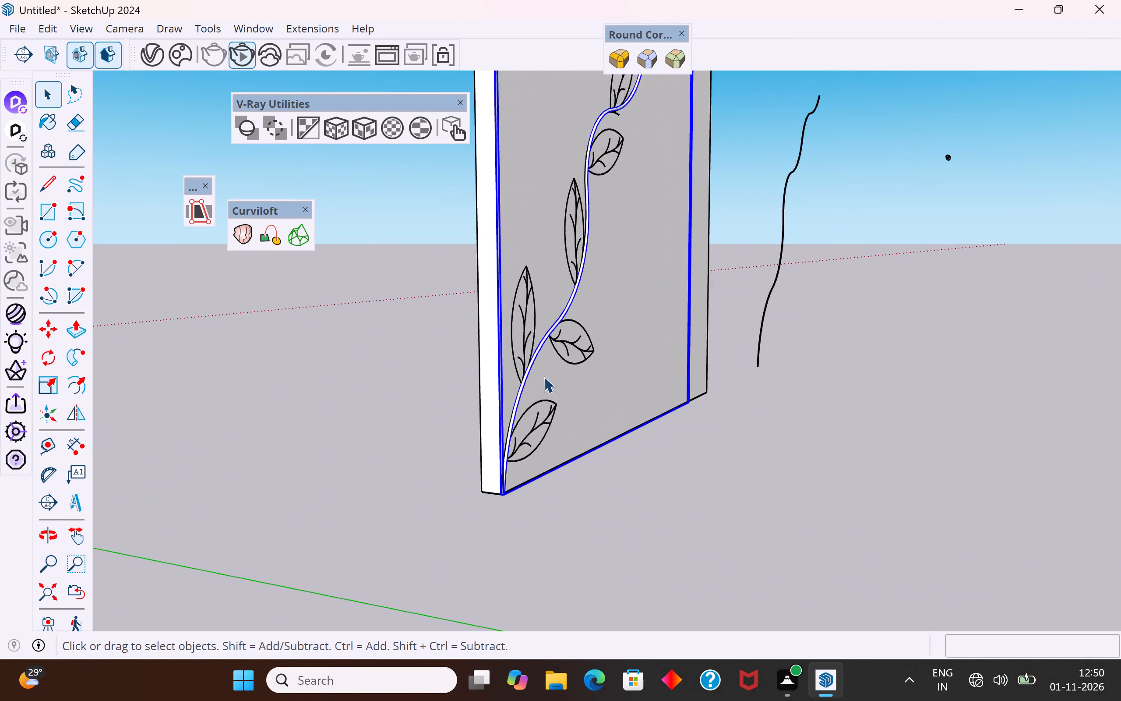
scroll(544, 377, up, 17)
triple_click(522, 344)
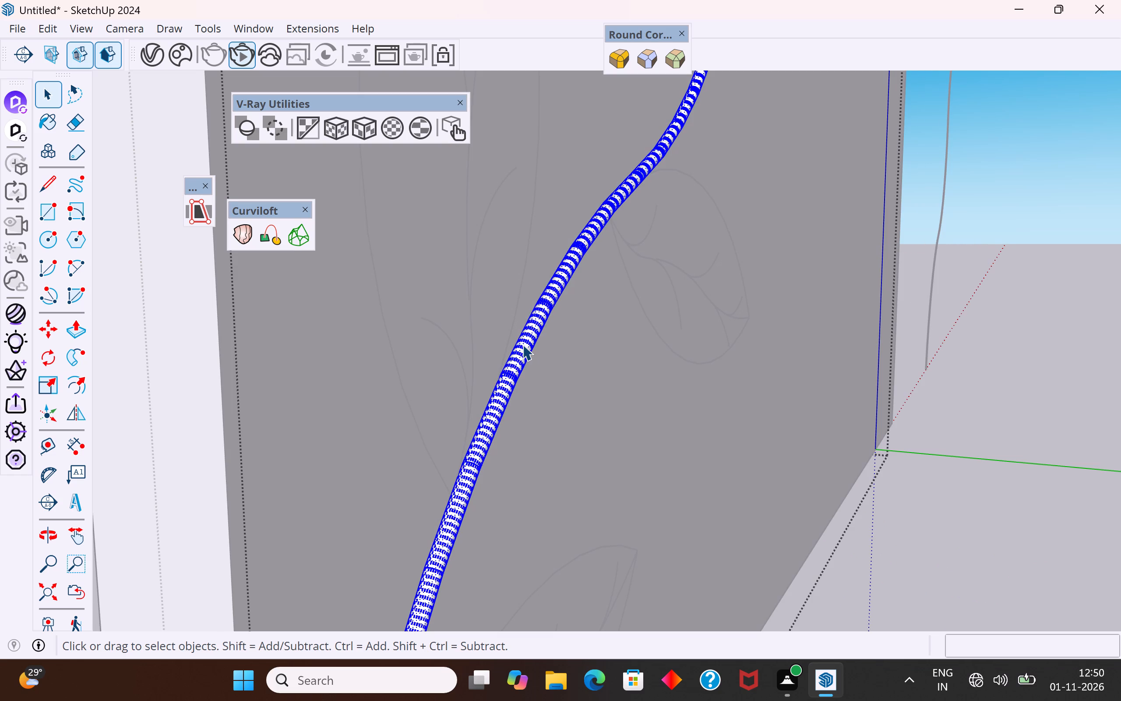
right_click(152, 60)
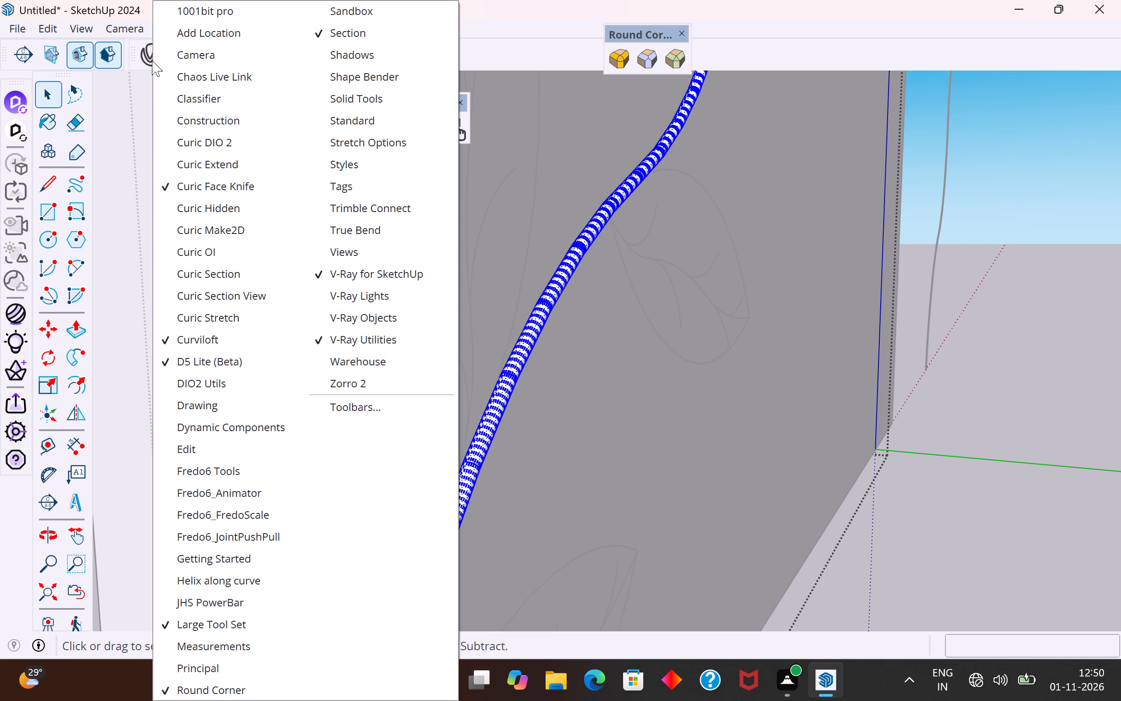
click(123, 100)
Rename the Generic#1 V-Ray material as GLASS MATERIAL.
click(159, 54)
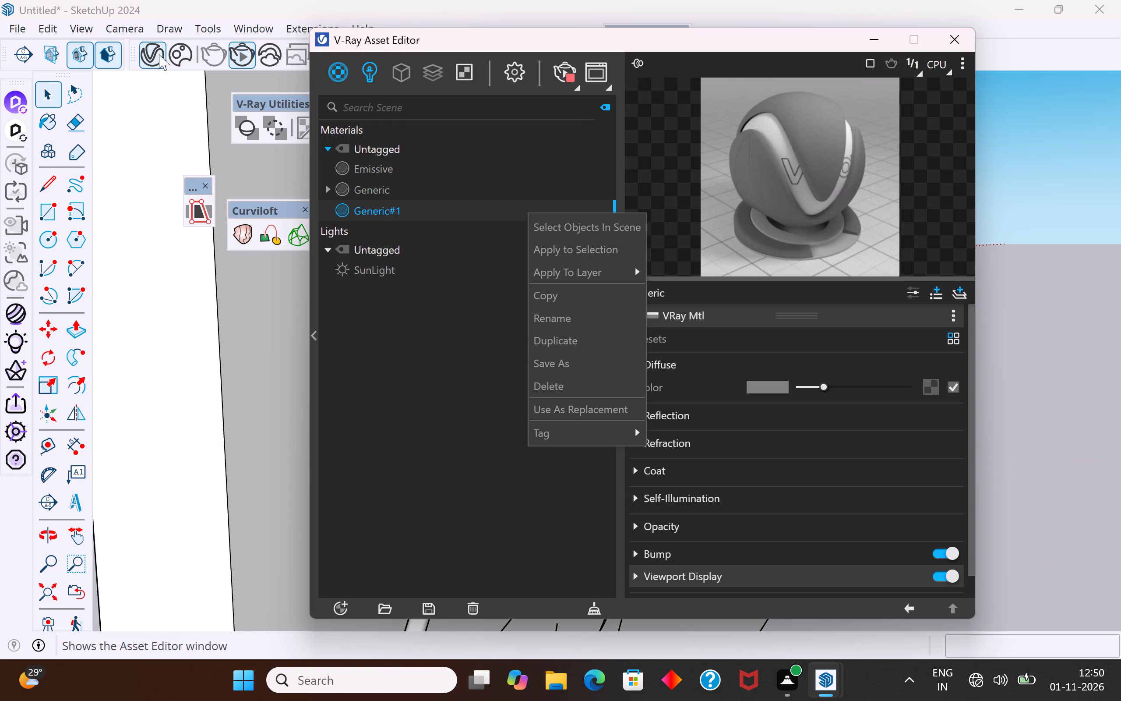
click(568, 320)
key(BackSpace)
key(BackSpace)
key(BackSpace)
key(BackSpace)
key(BackSpace)
key(BackSpace)
key(BackSpace)
key(BackSpace)
key(BackSpace)
key(BackSpace)
key(BackSpace)
key(BackSpace)
key(BackSpace)
key(BackSpace)
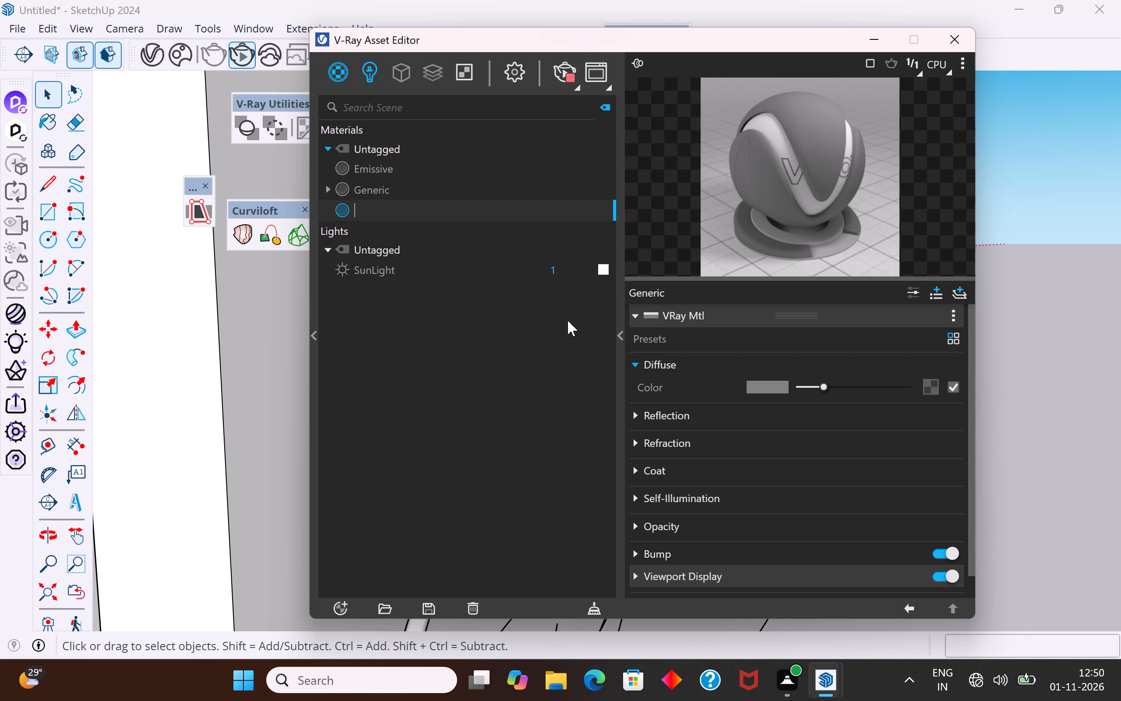
key(g)
text(LASS MATE)
text(RIAL)
click(498, 432)
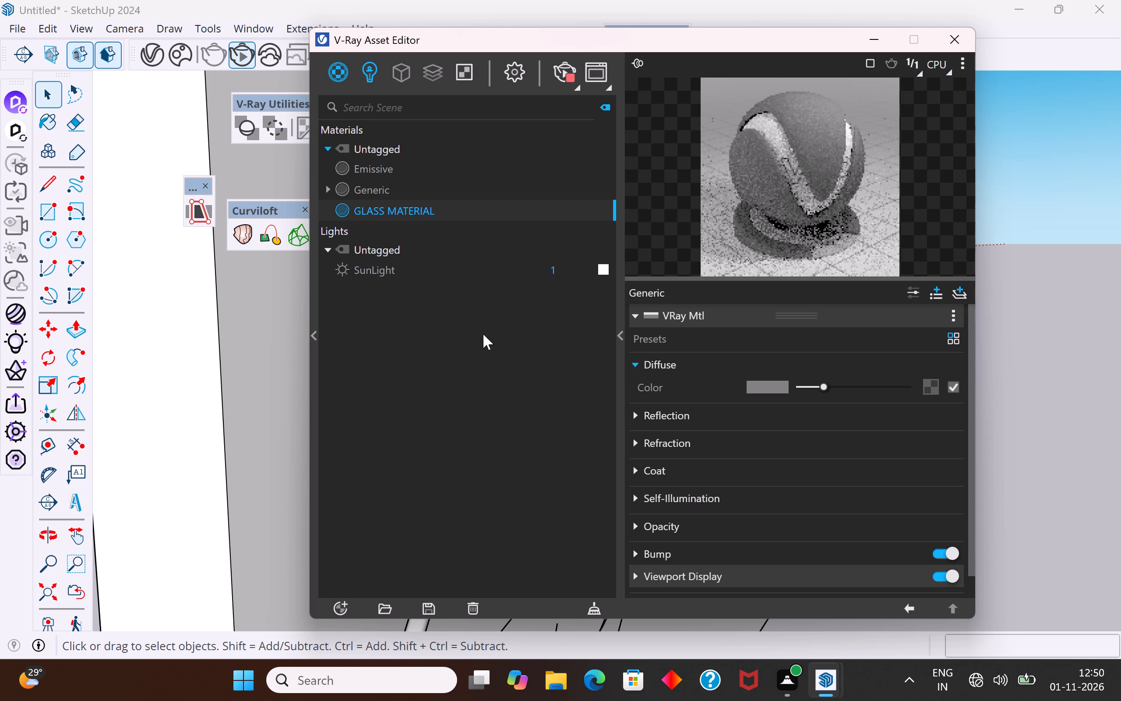
Set the GLASS MATERIAL's diffuse colour to a dark green of R 0.099, G 0.195, B 0.074.
click(777, 385)
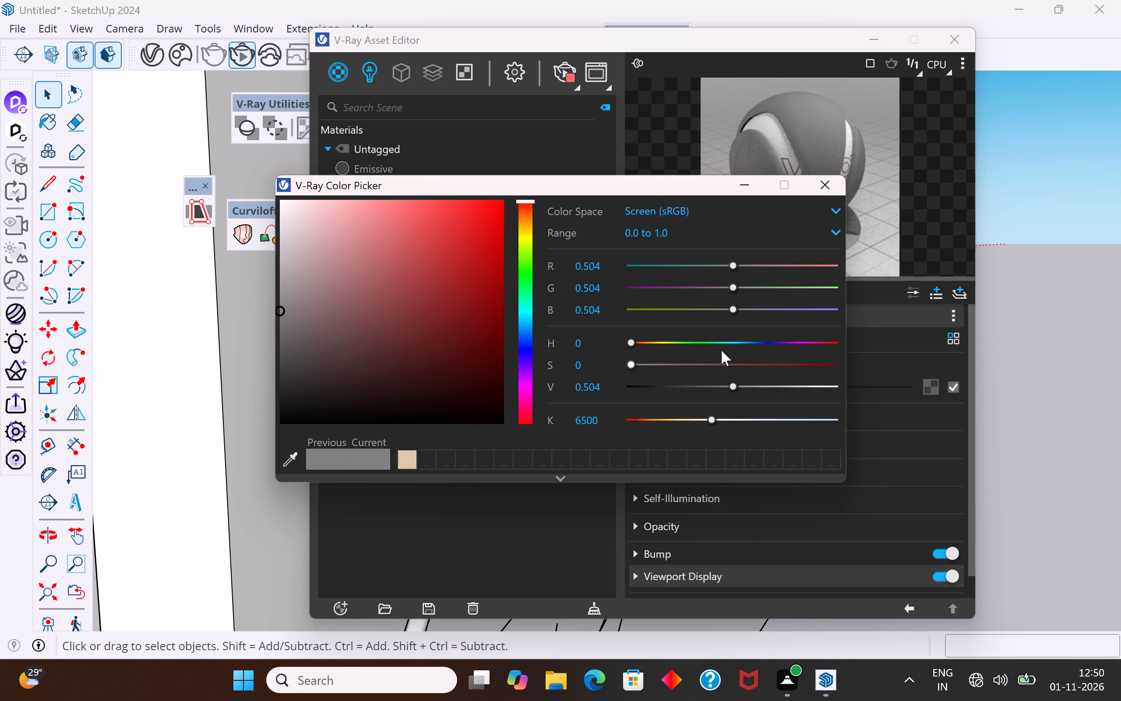
click(527, 236)
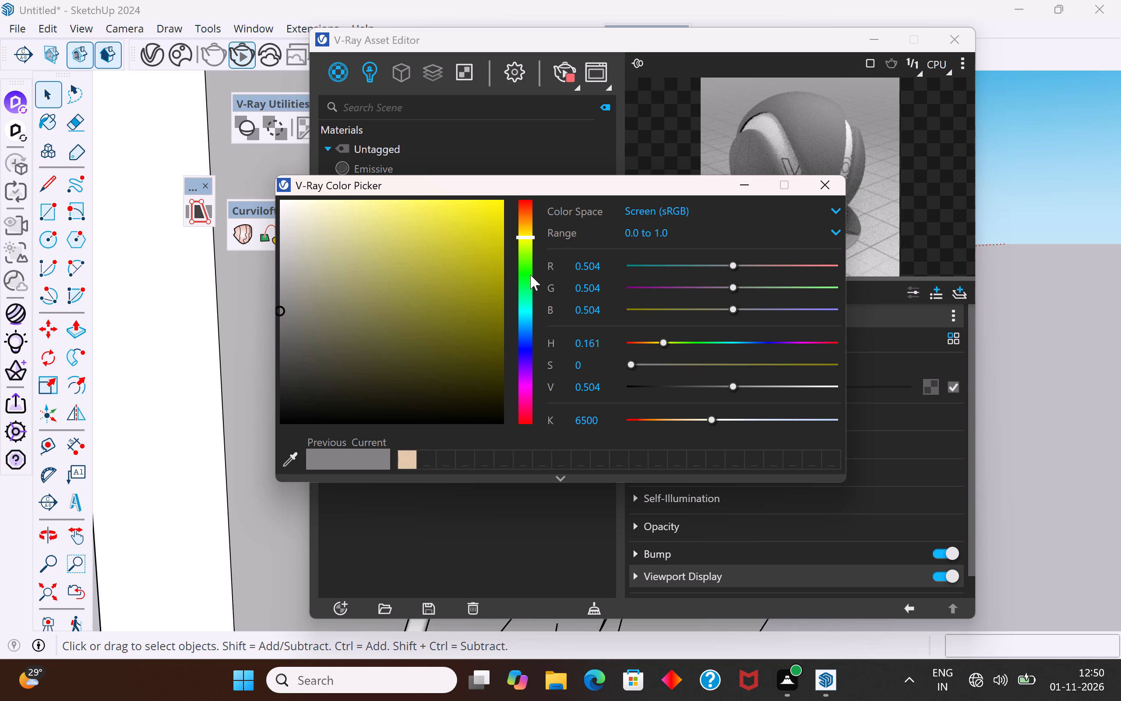
click(523, 304)
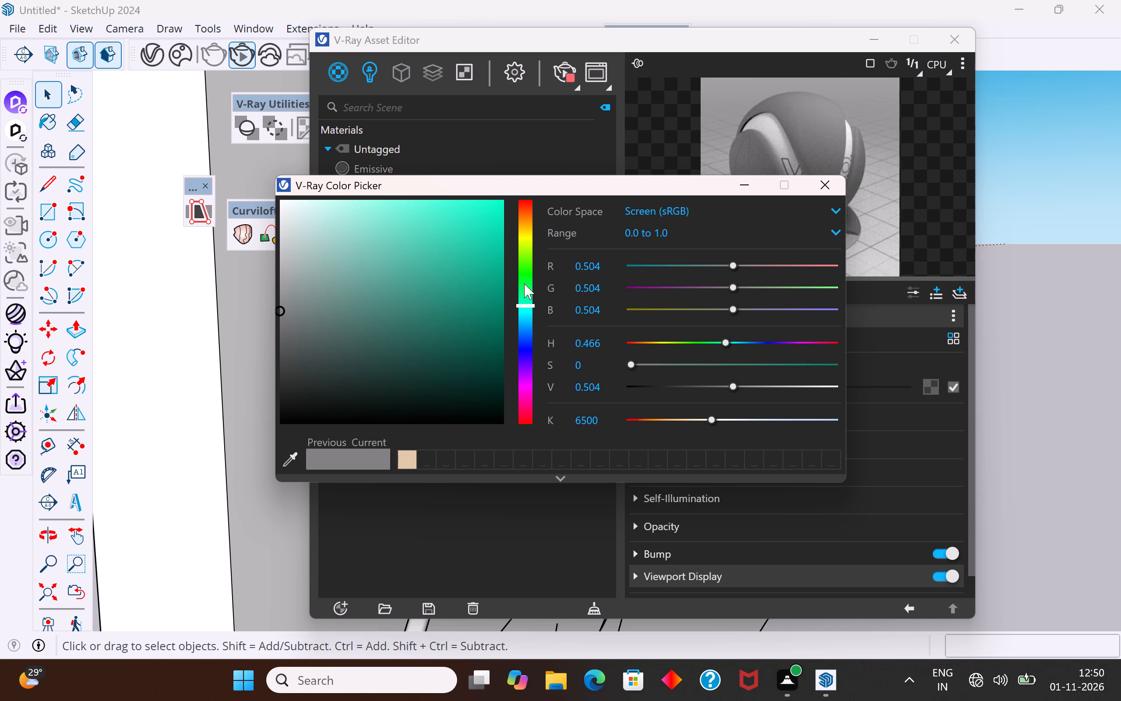
click(524, 301)
click(524, 295)
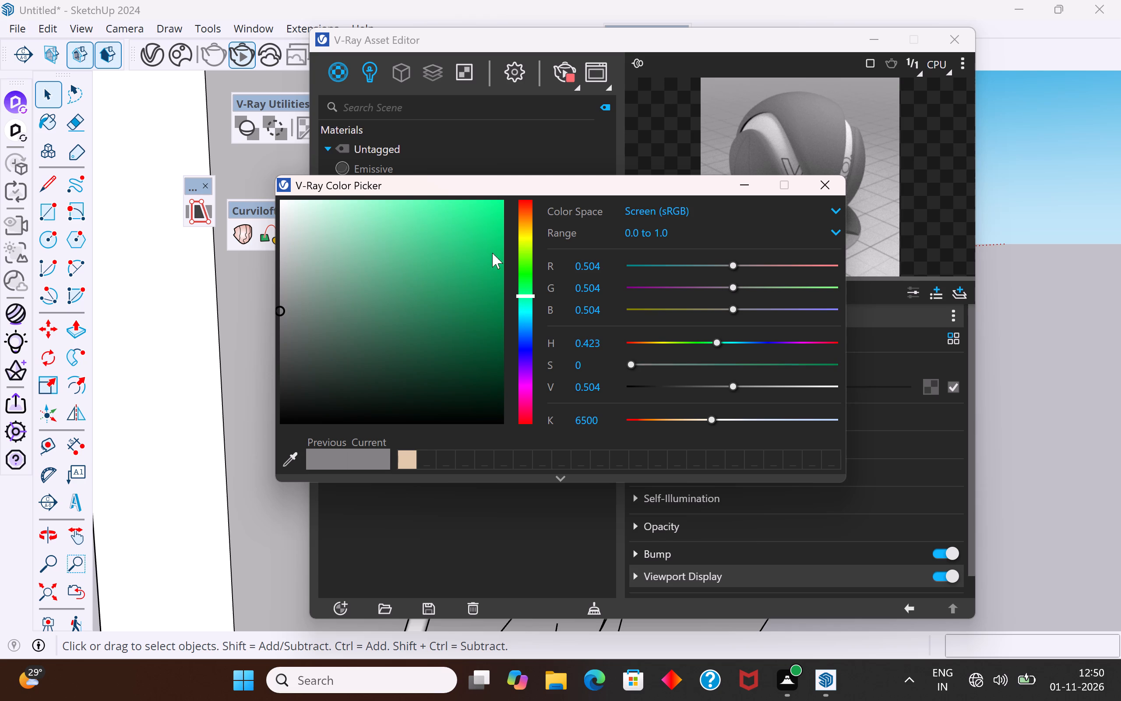
click(529, 304)
click(524, 313)
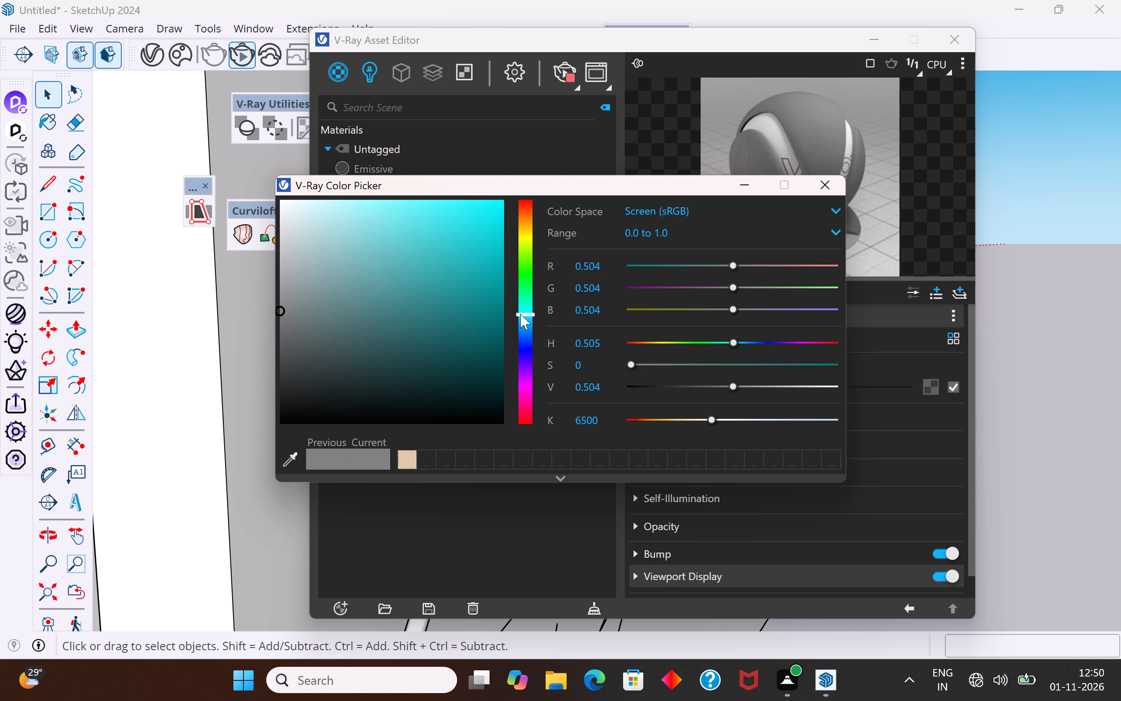
click(525, 303)
click(532, 300)
click(524, 294)
click(523, 290)
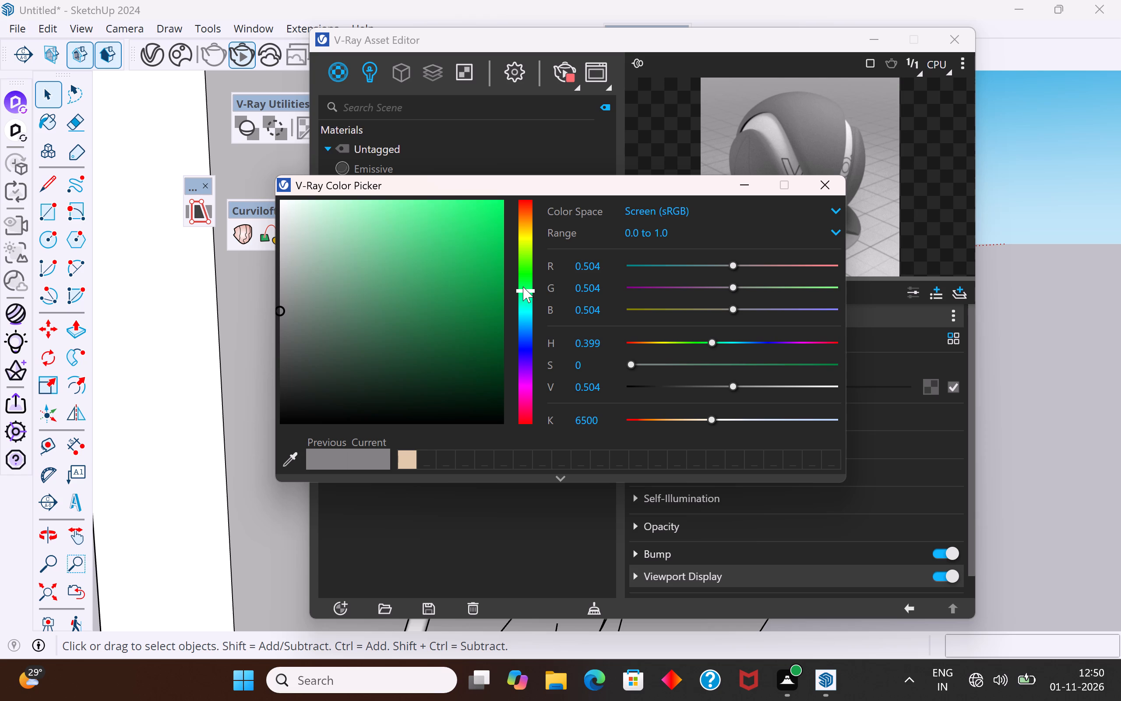
click(523, 287)
click(523, 280)
double_click(523, 271)
click(523, 266)
drag(497, 329, 496, 333)
click(482, 361)
click(455, 358)
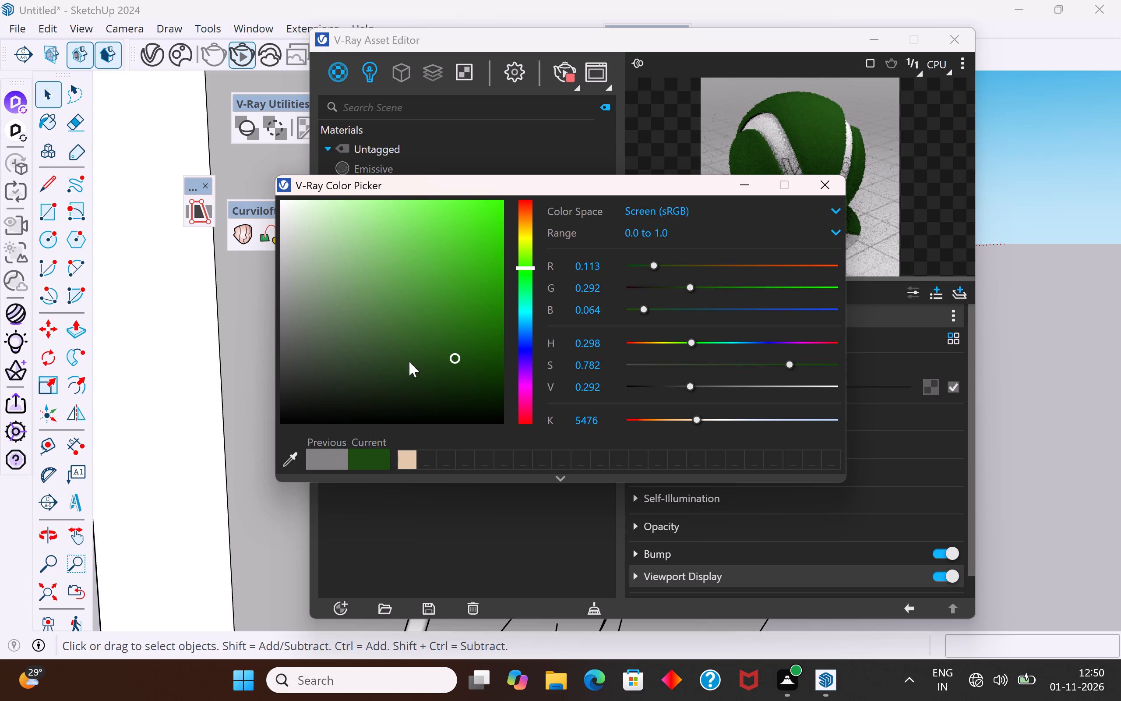
click(412, 356)
click(419, 379)
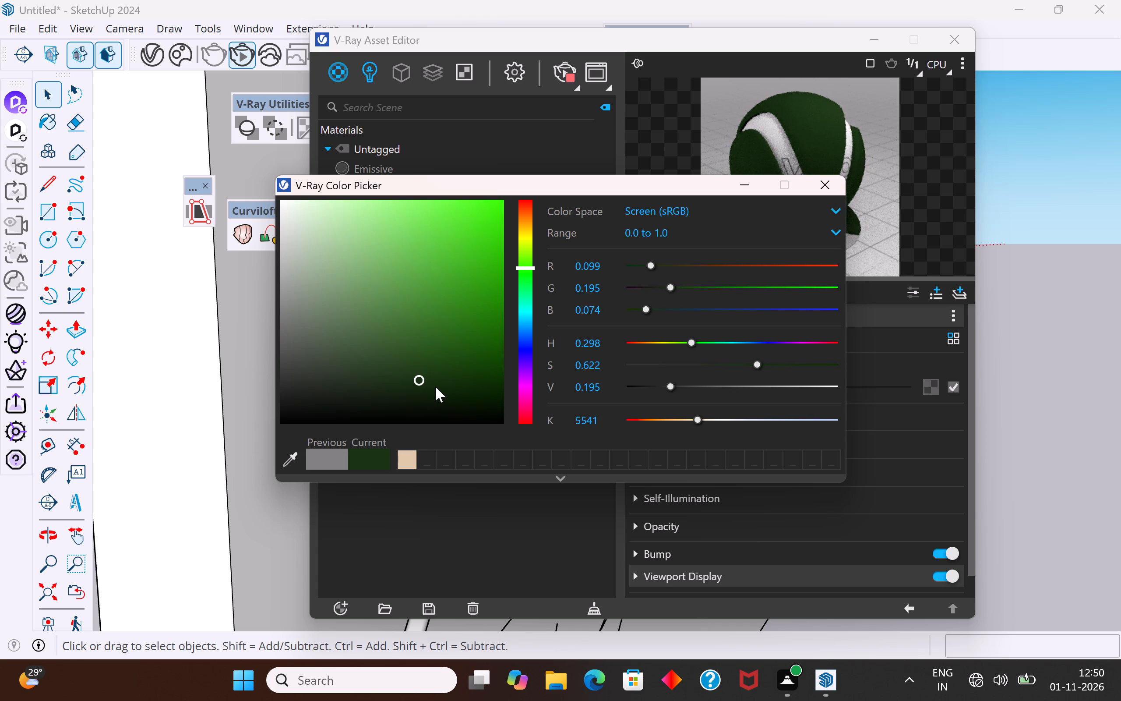
click(821, 187)
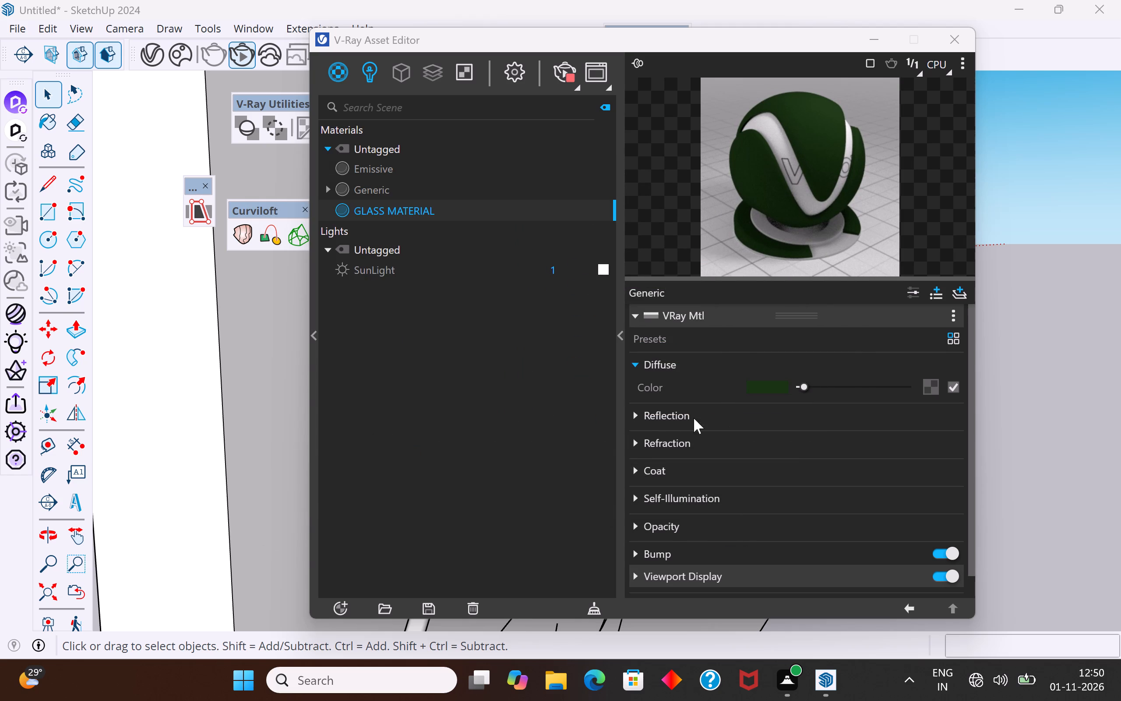
Give GLASS MATERIAL a full white reflection colour with glossiness 1, and enable its Reflection IOR at 1.6.
click(637, 417)
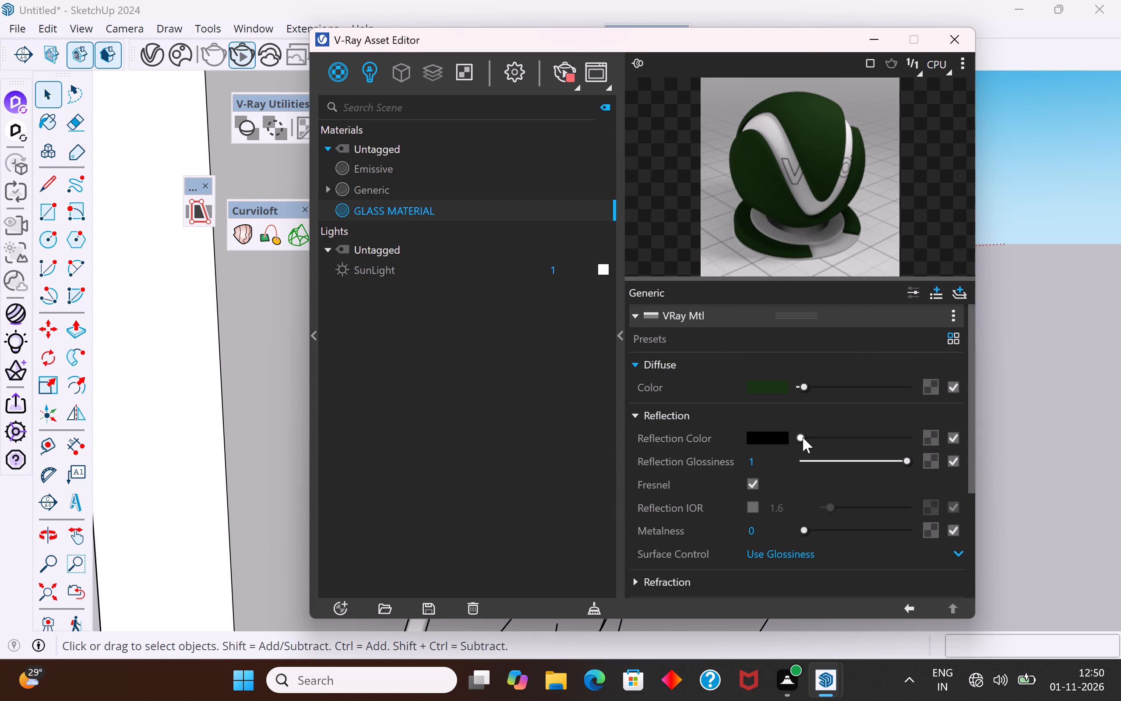
drag(803, 437, 972, 433)
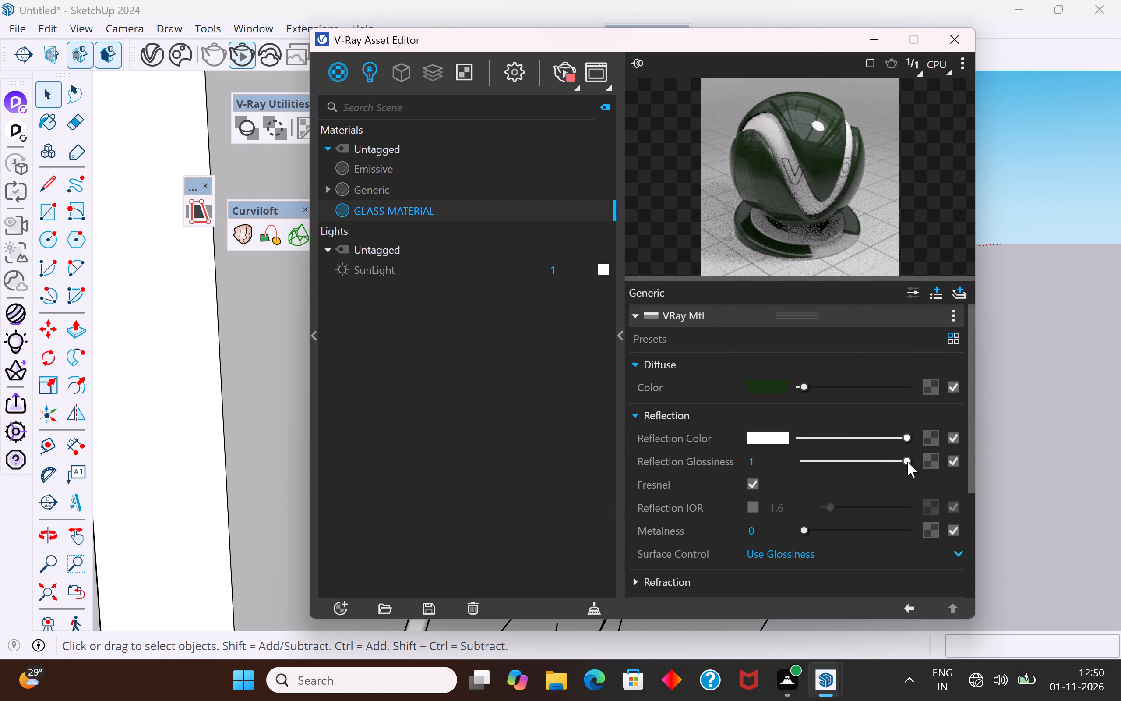
drag(907, 462, 802, 458)
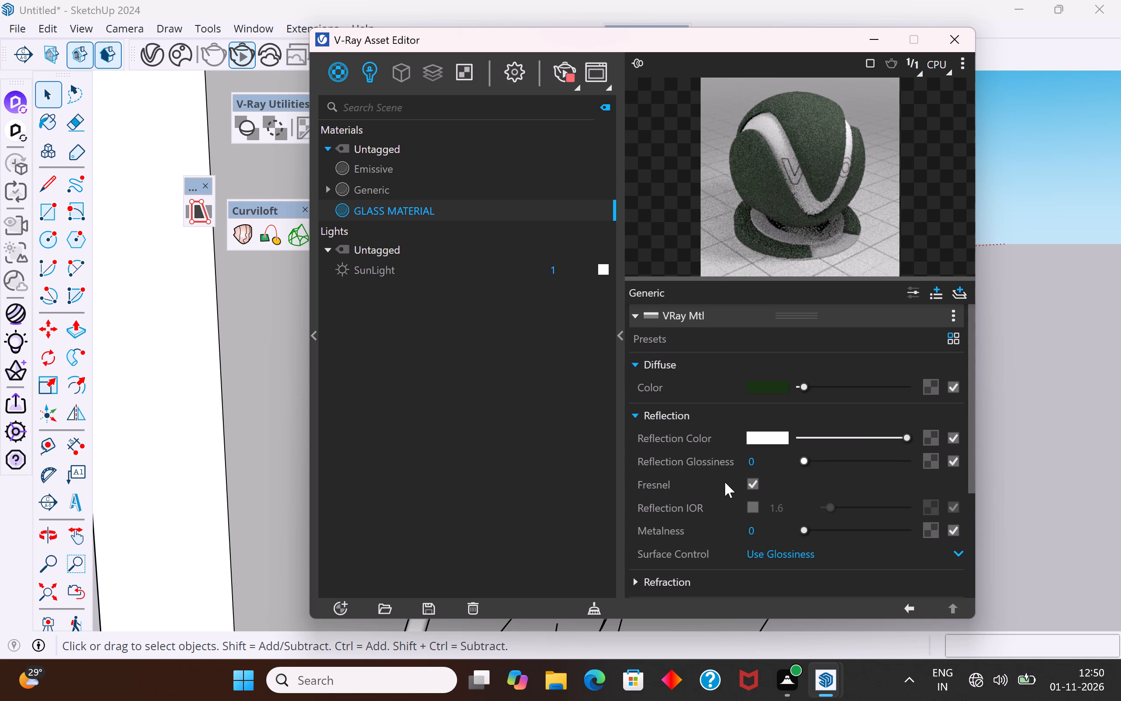
drag(805, 461, 975, 456)
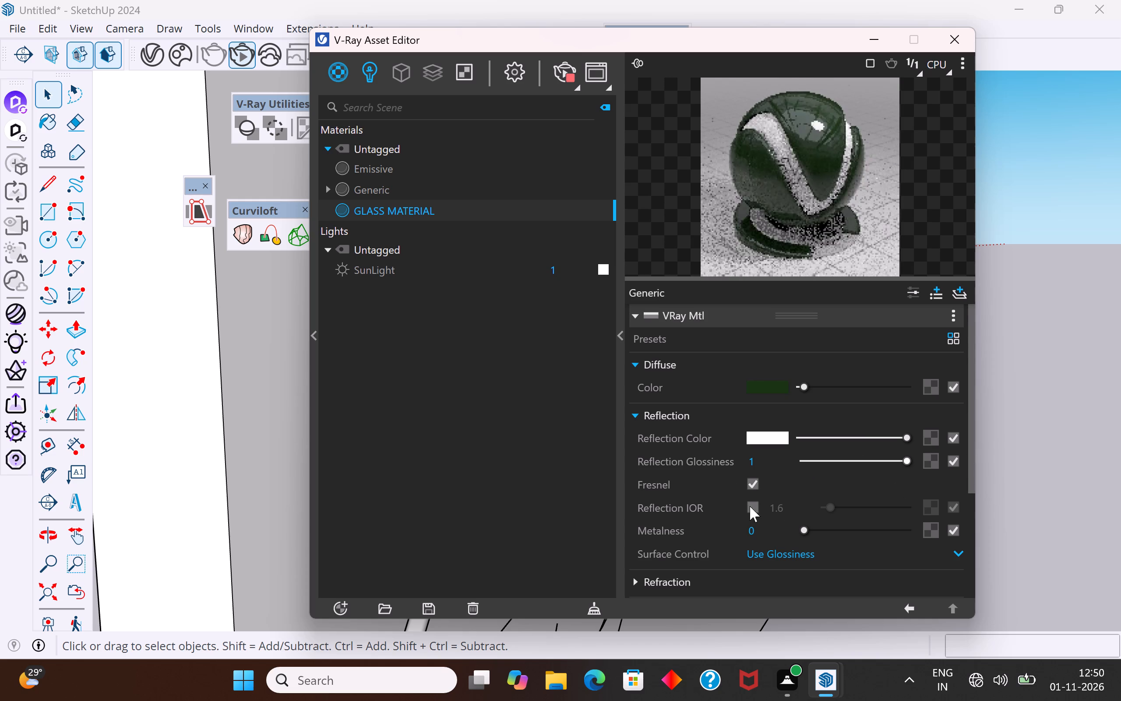
click(755, 503)
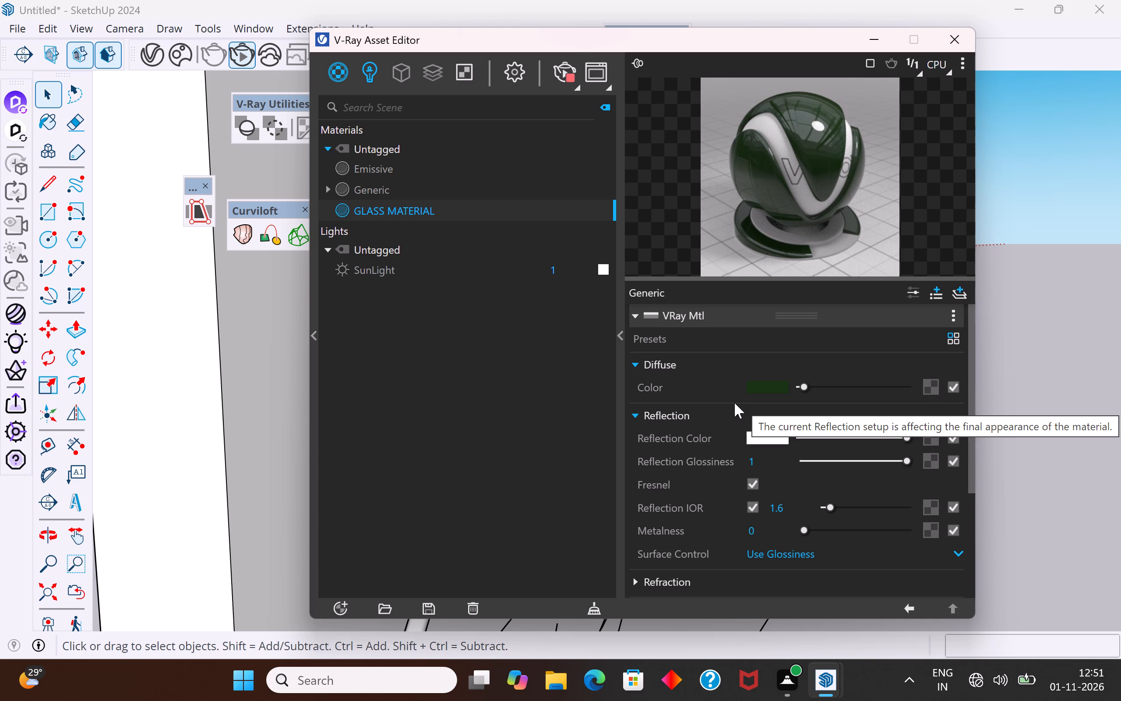
scroll(743, 407, up, 2)
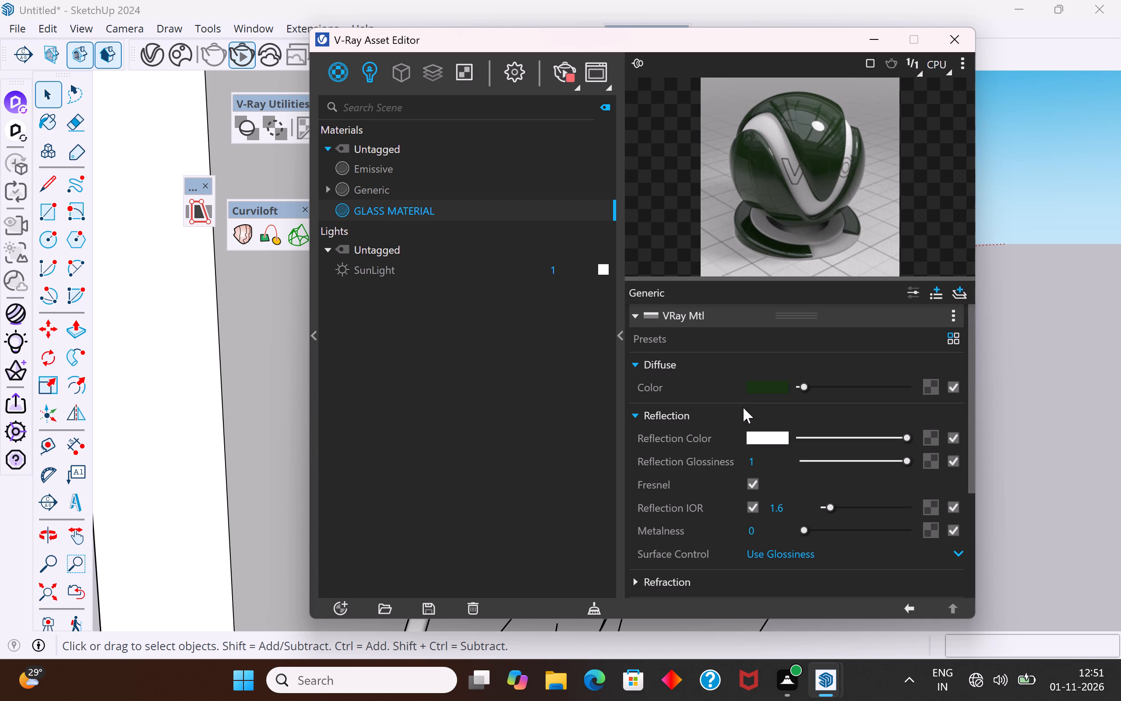
scroll(743, 407, up, 2)
click(785, 556)
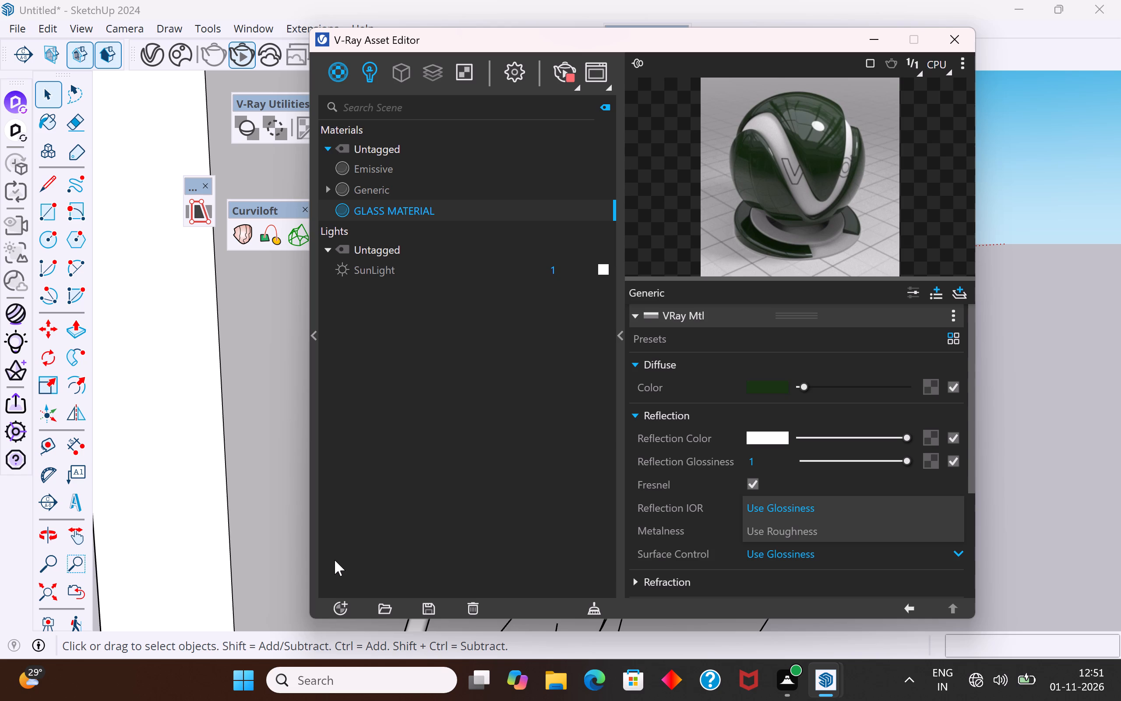
scroll(663, 524, down, 1)
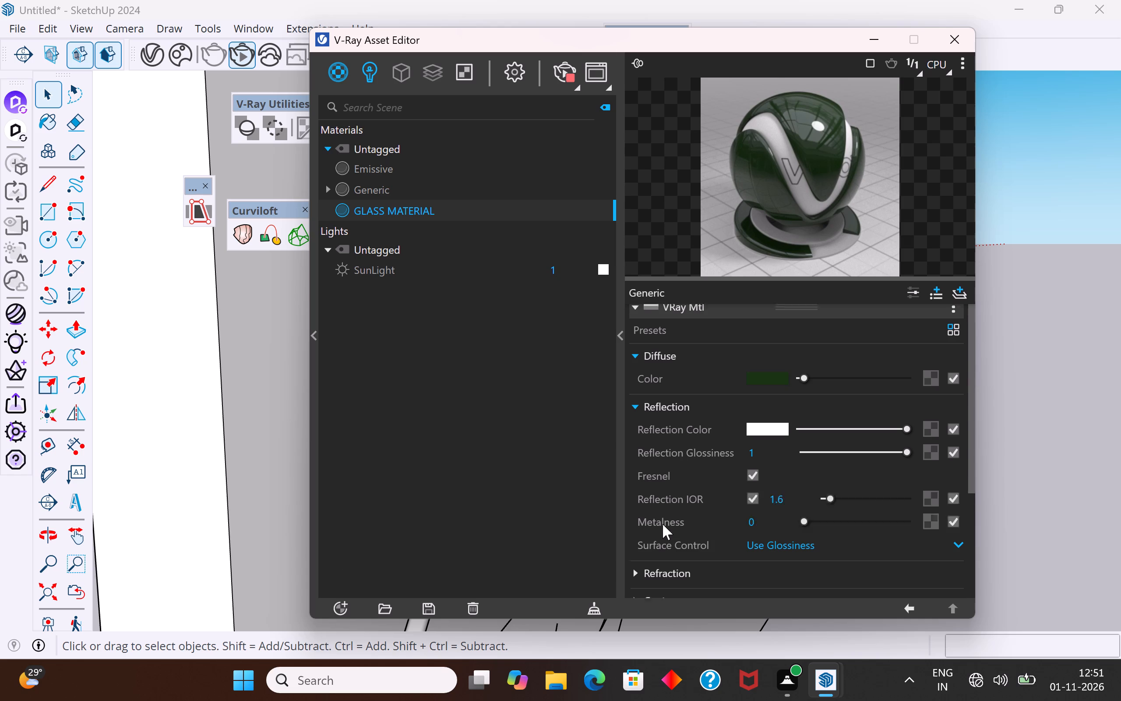
scroll(663, 524, down, 1)
scroll(663, 524, up, 2)
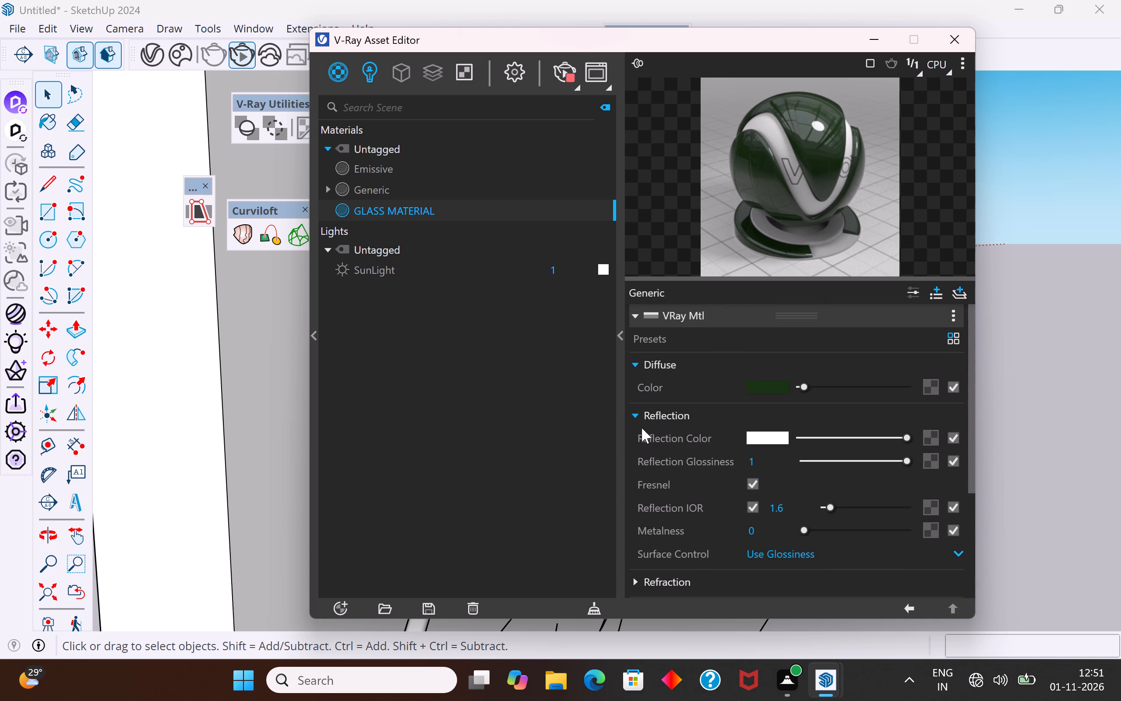
Raise the GLASS MATERIAL's refraction colour to full white.
click(638, 413)
click(638, 447)
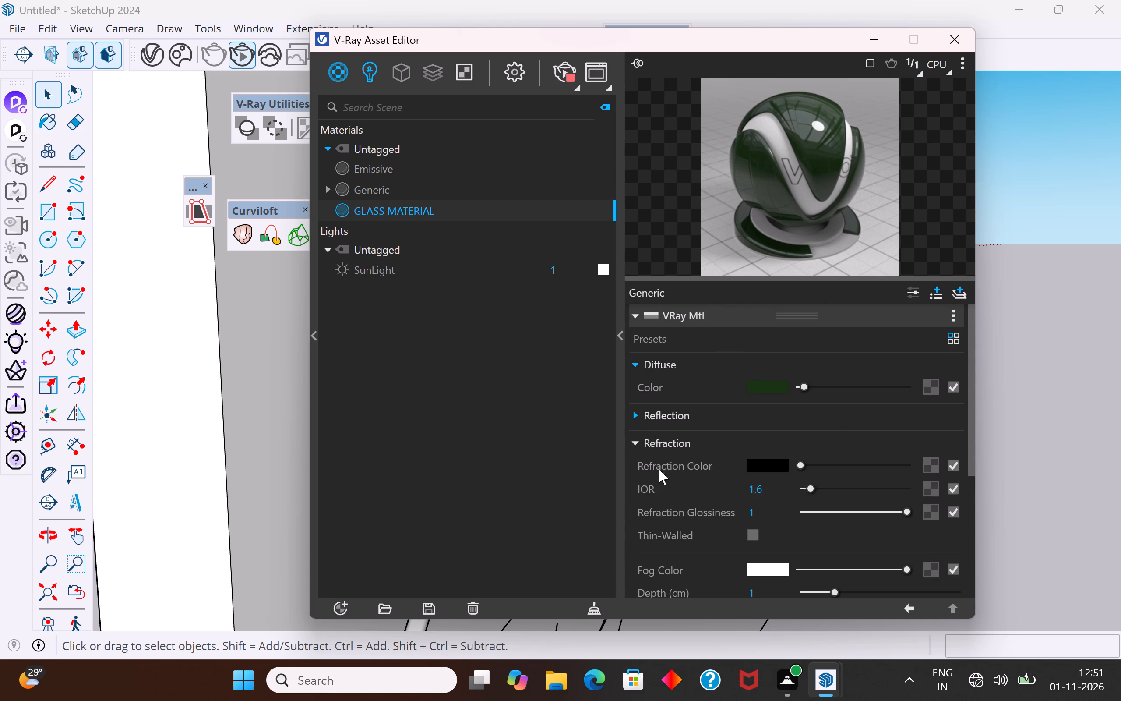
drag(795, 466, 984, 477)
drag(802, 463, 933, 474)
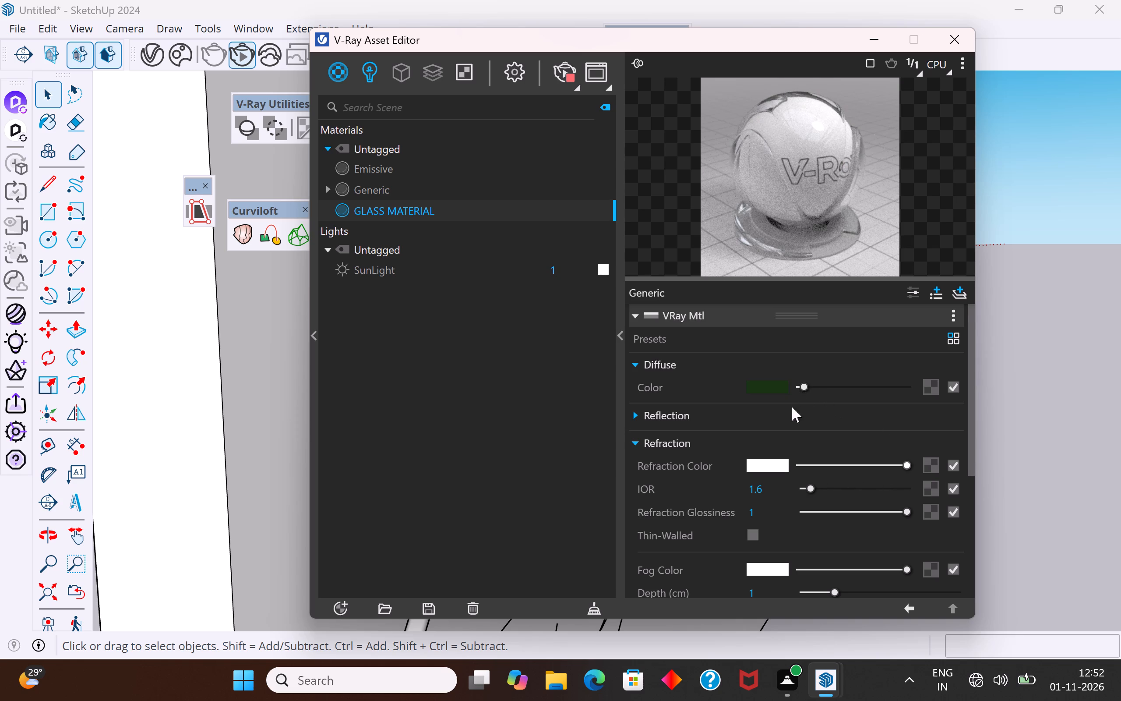
Change GLASS MATERIAL's reflection colour to green, R 0.137, G 0.269, B 0.065, and raise its brightness to the maximum for a light green.
click(636, 411)
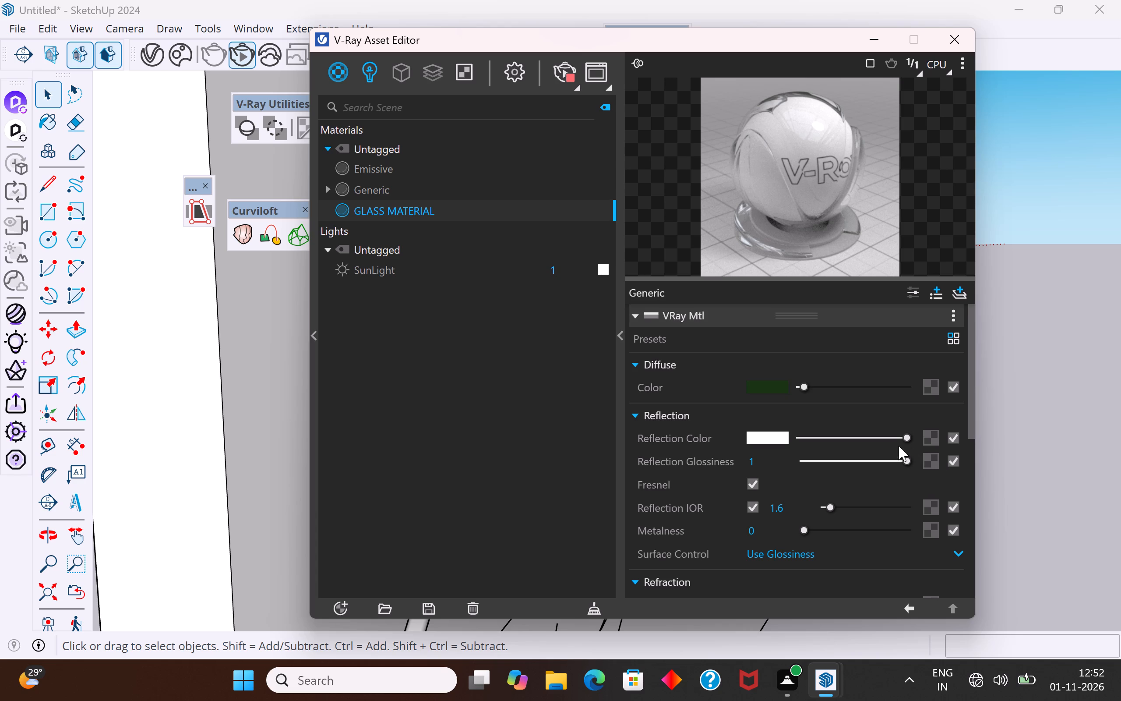
click(780, 441)
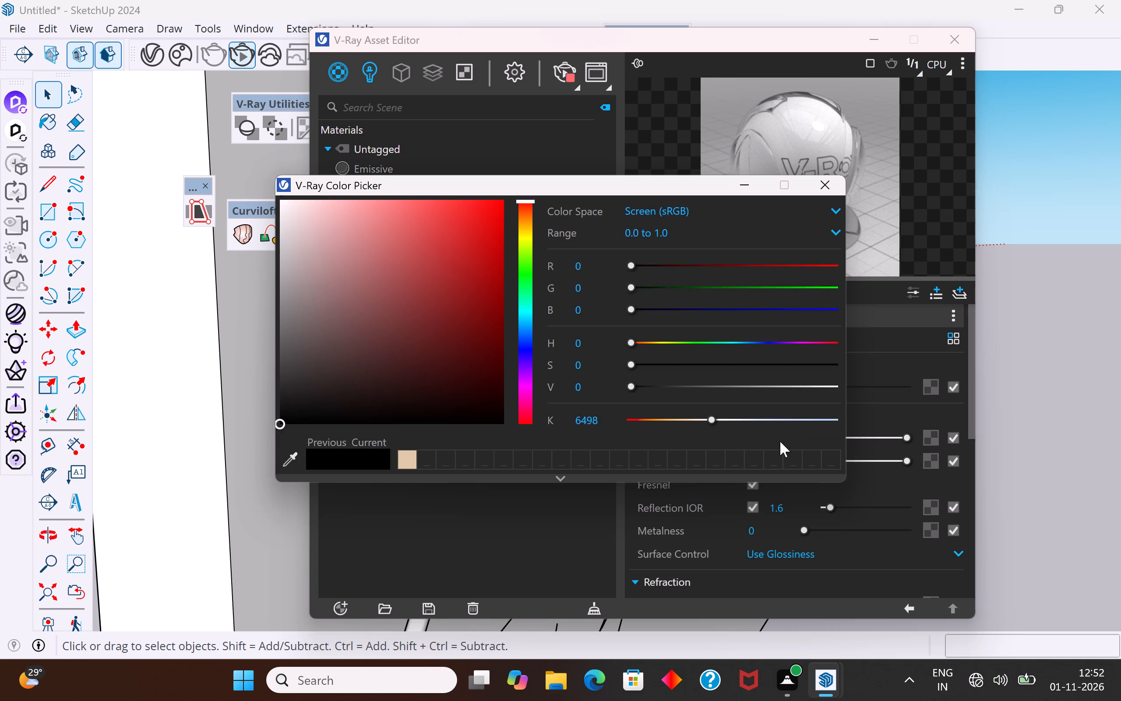
click(525, 241)
click(528, 262)
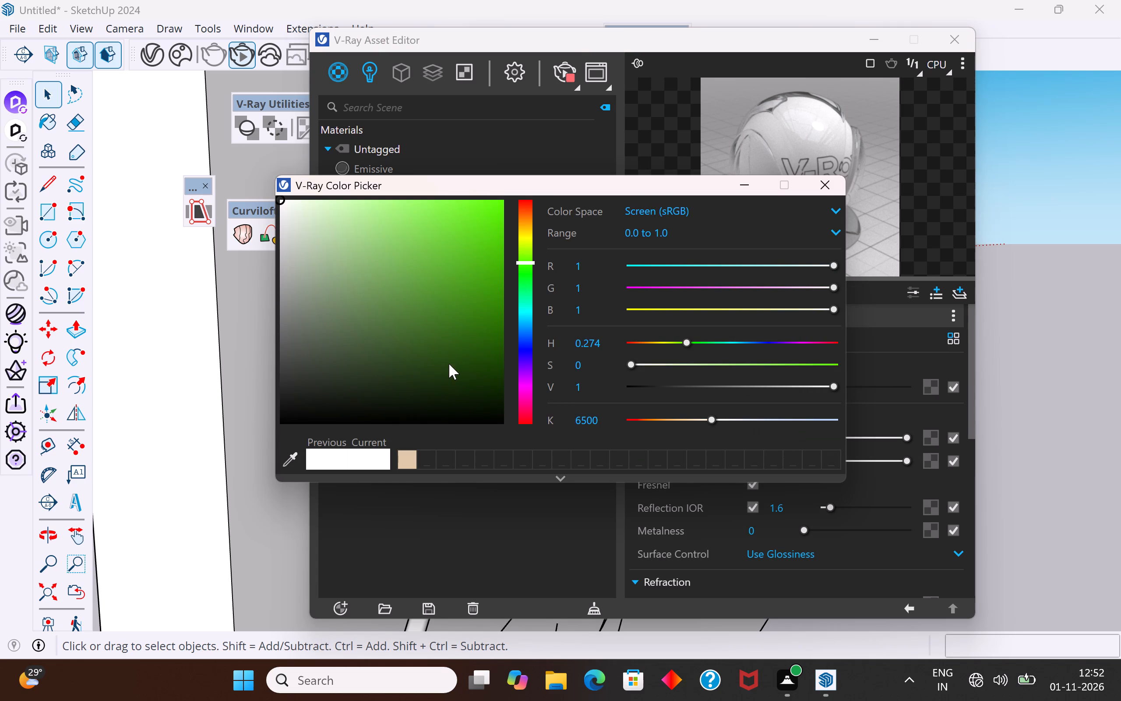
click(450, 364)
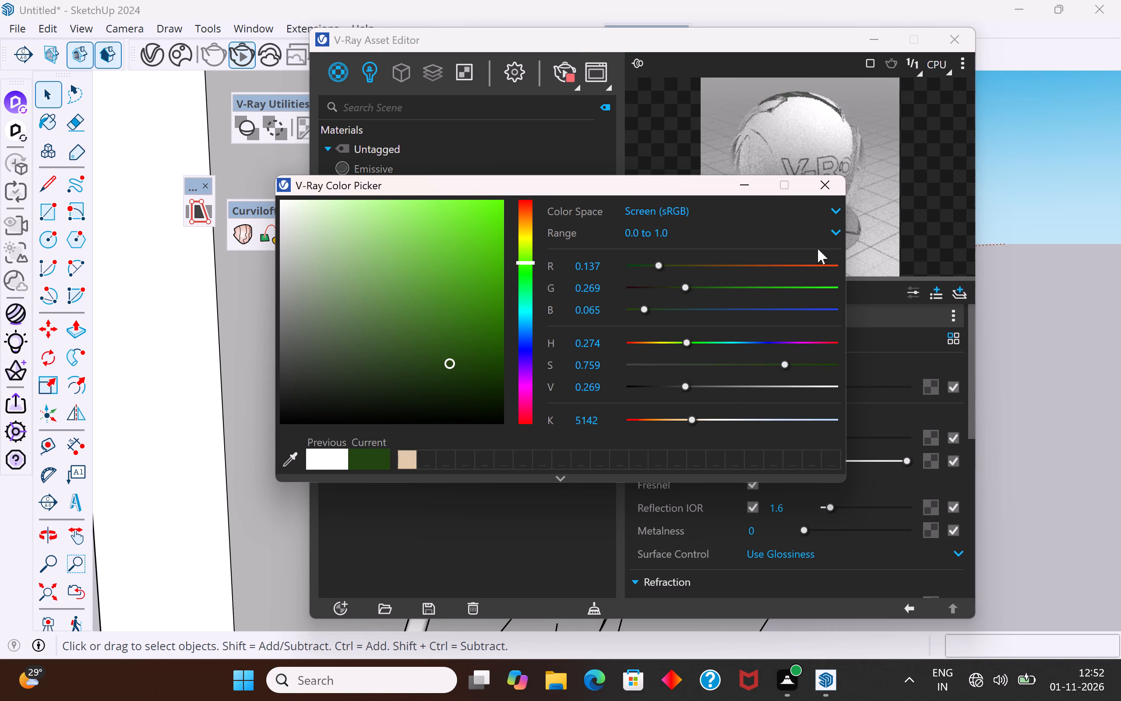
click(829, 183)
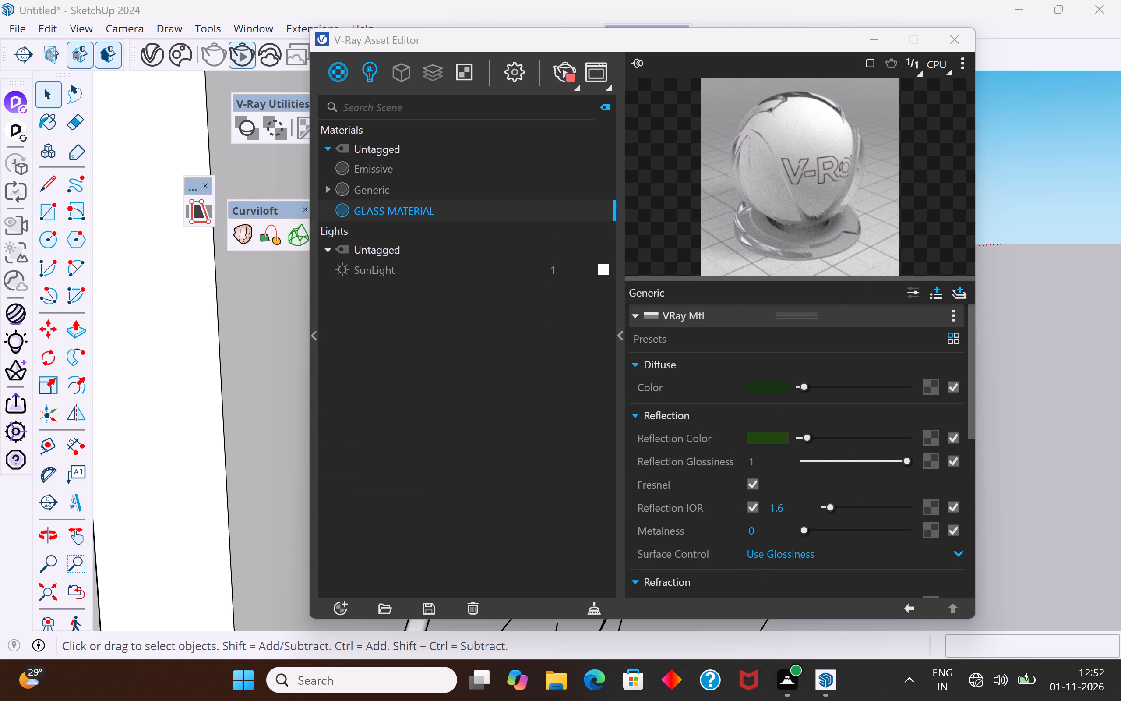
scroll(764, 458, up, 2)
drag(802, 435, 950, 438)
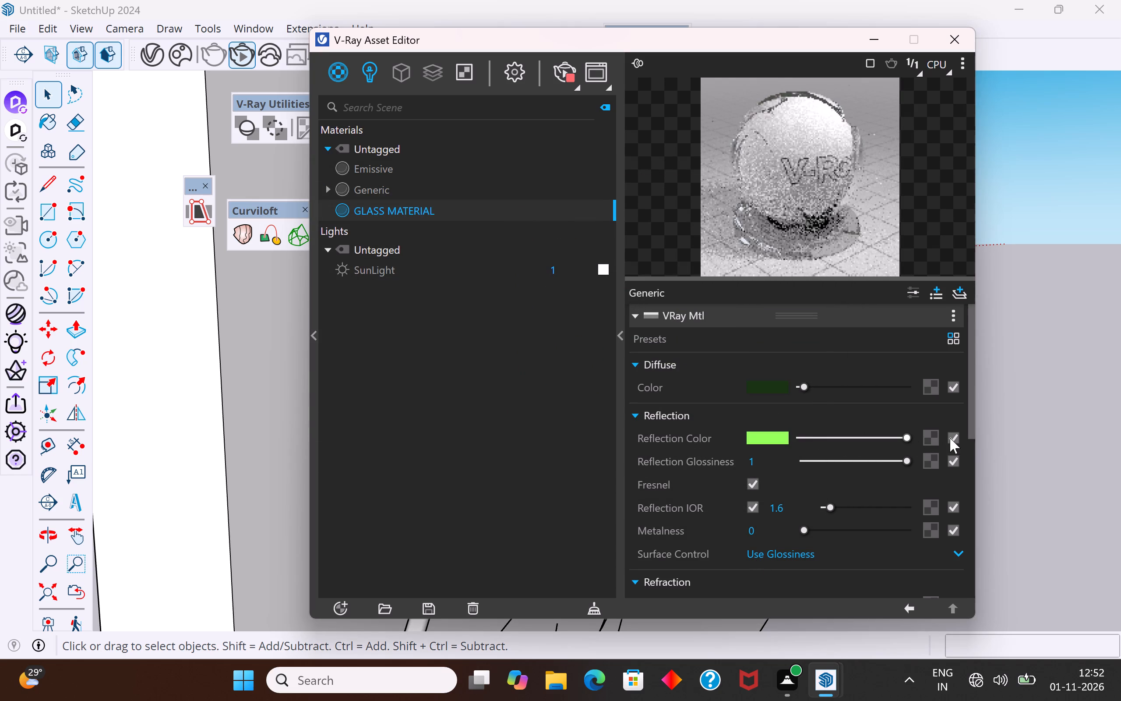
drag(950, 438, 971, 438)
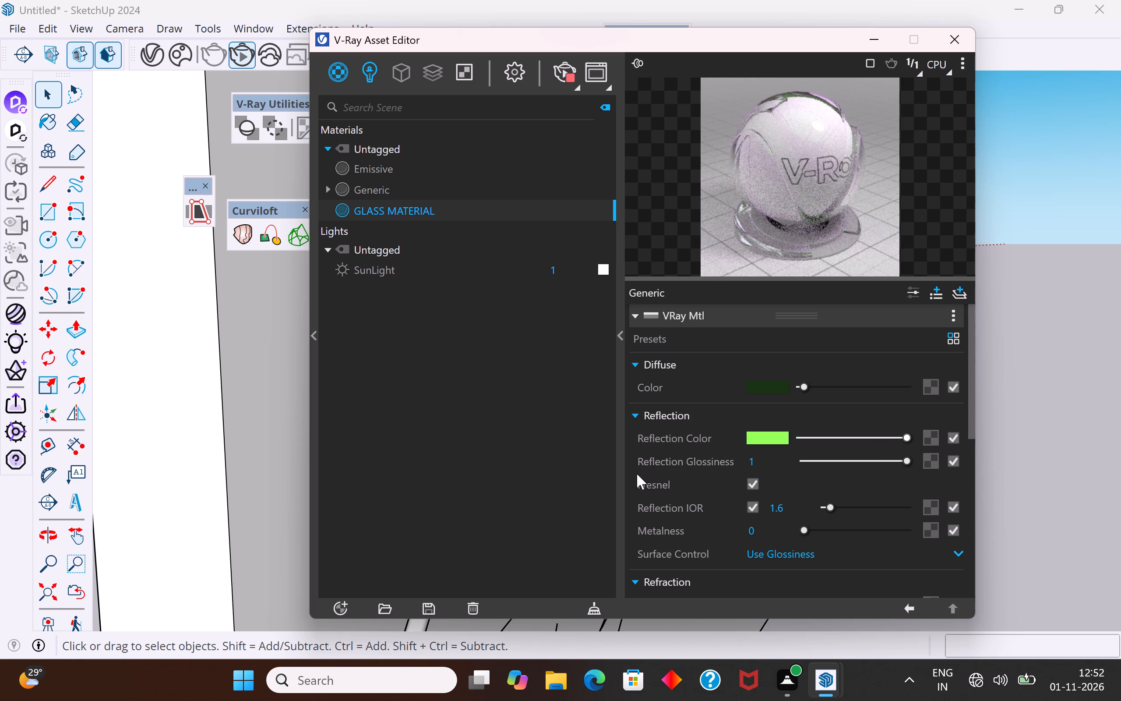
Enable the Thin-Walled option in GLASS MATERIAL's refraction settings.
click(638, 584)
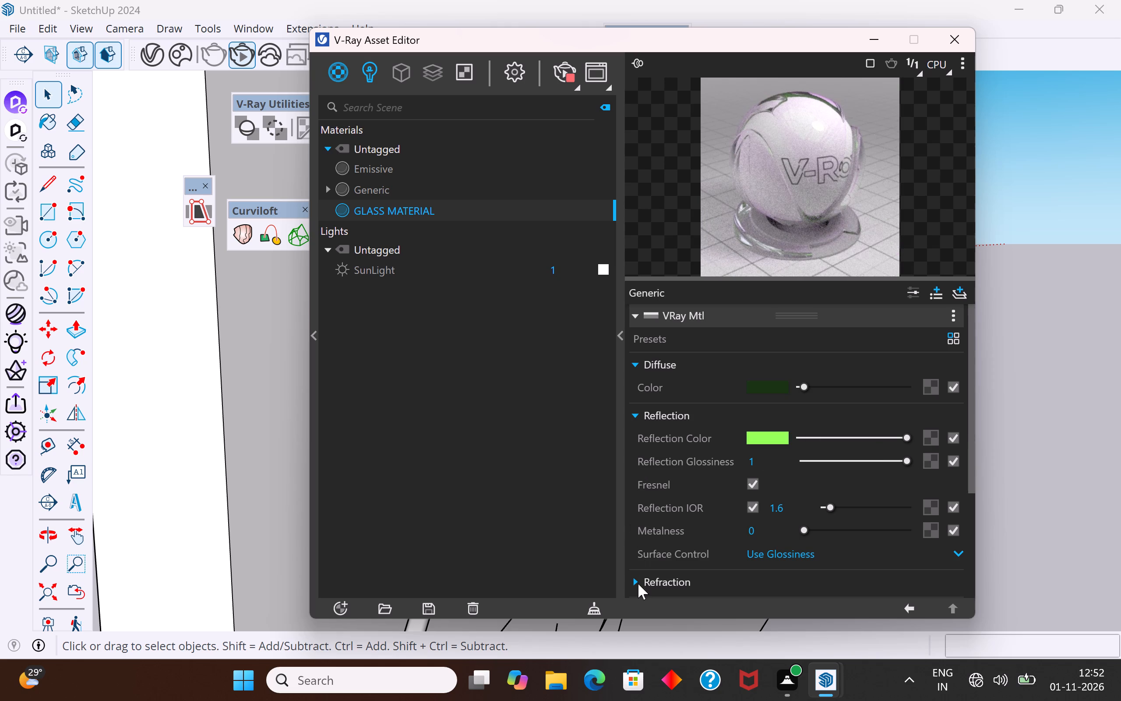
click(638, 584)
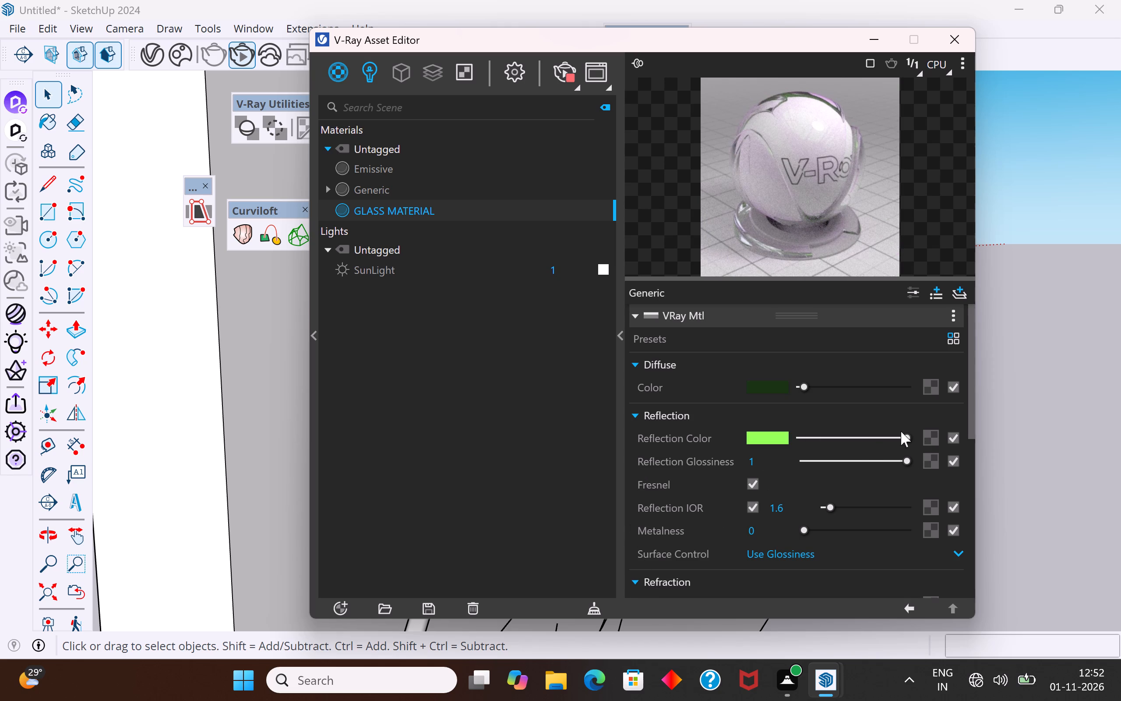
scroll(702, 444, up, 4)
scroll(652, 560, down, 1)
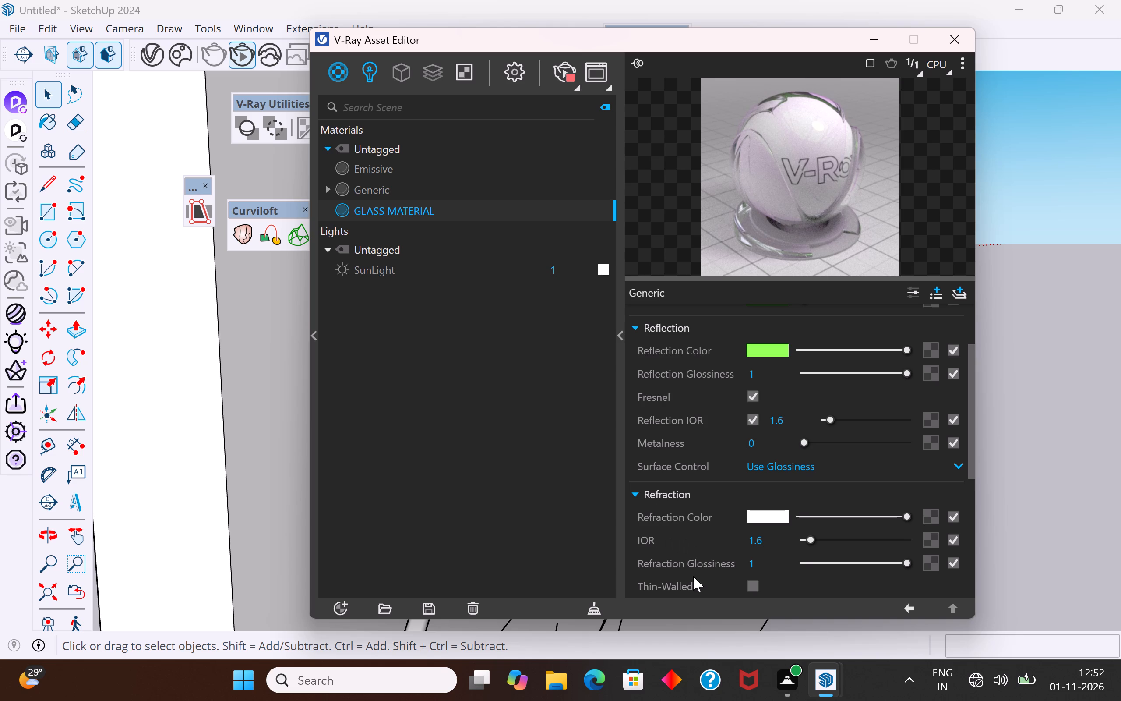
scroll(756, 544, down, 1)
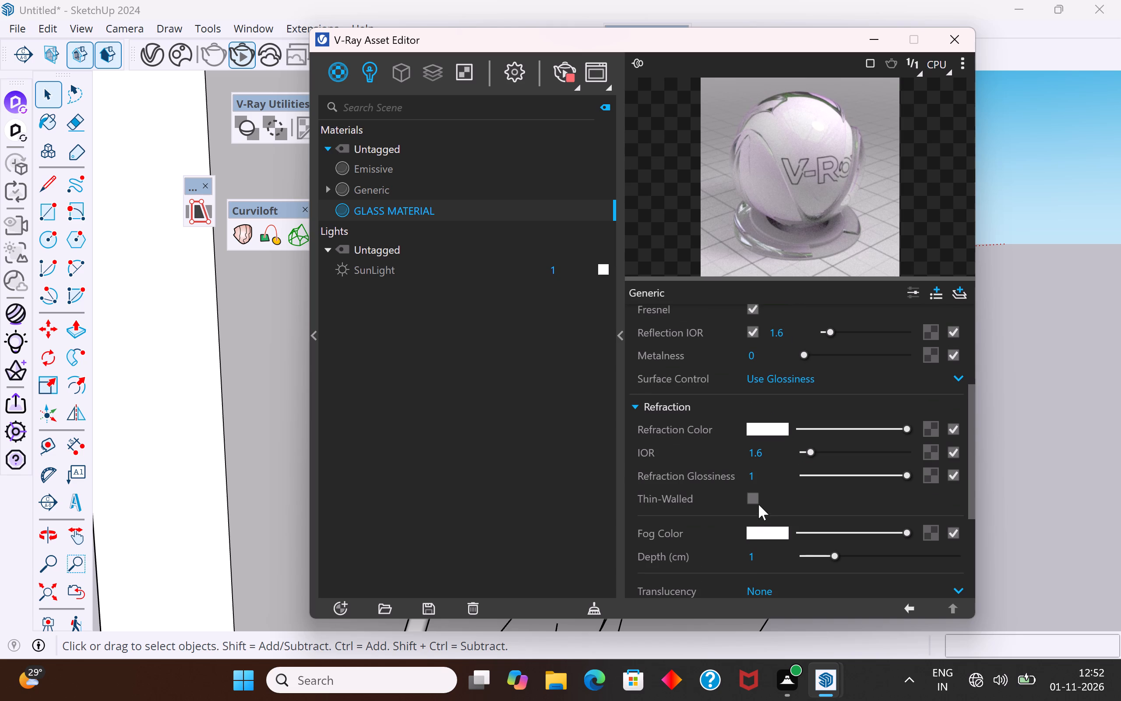
click(754, 499)
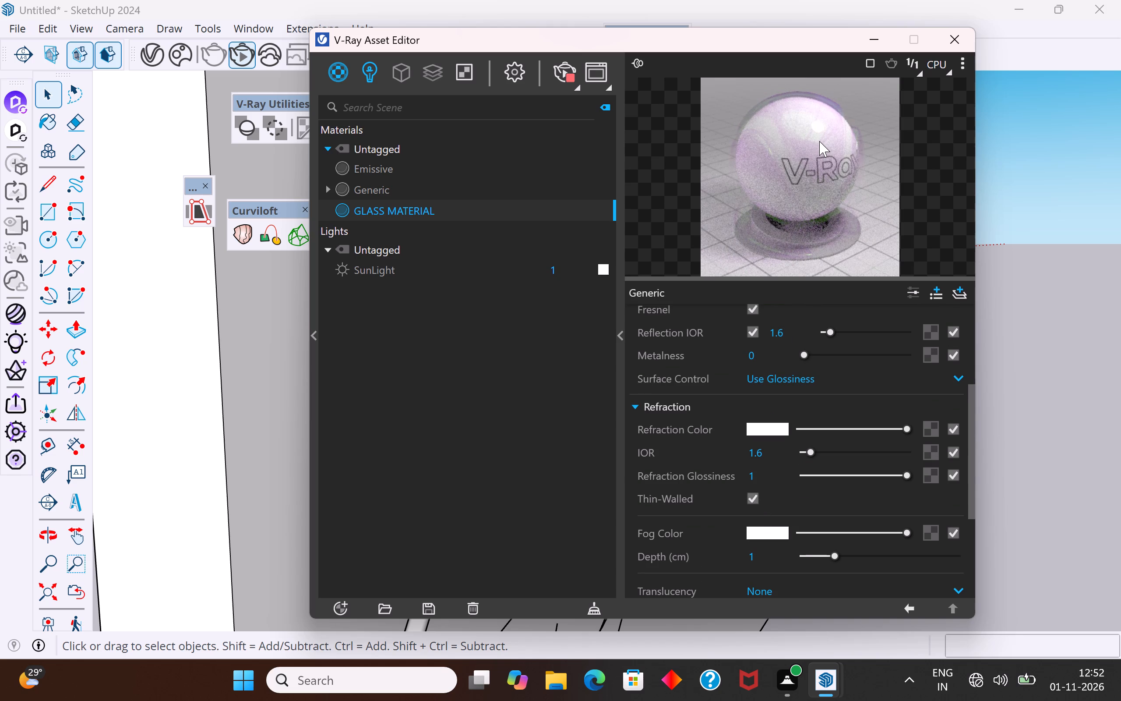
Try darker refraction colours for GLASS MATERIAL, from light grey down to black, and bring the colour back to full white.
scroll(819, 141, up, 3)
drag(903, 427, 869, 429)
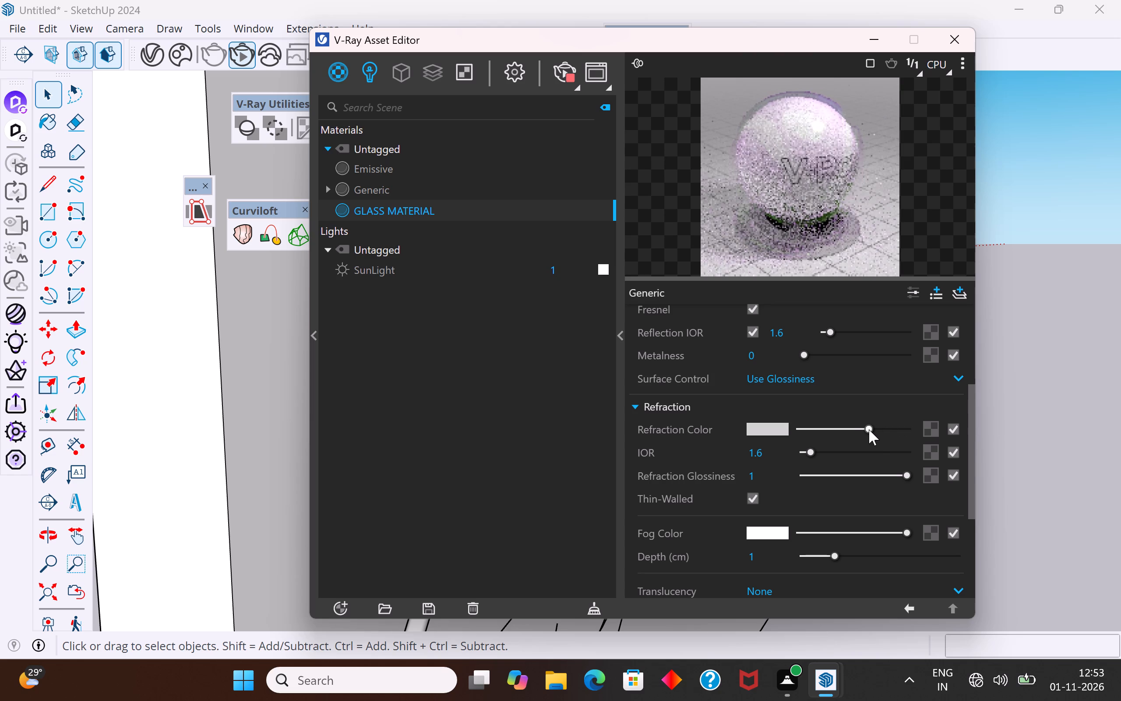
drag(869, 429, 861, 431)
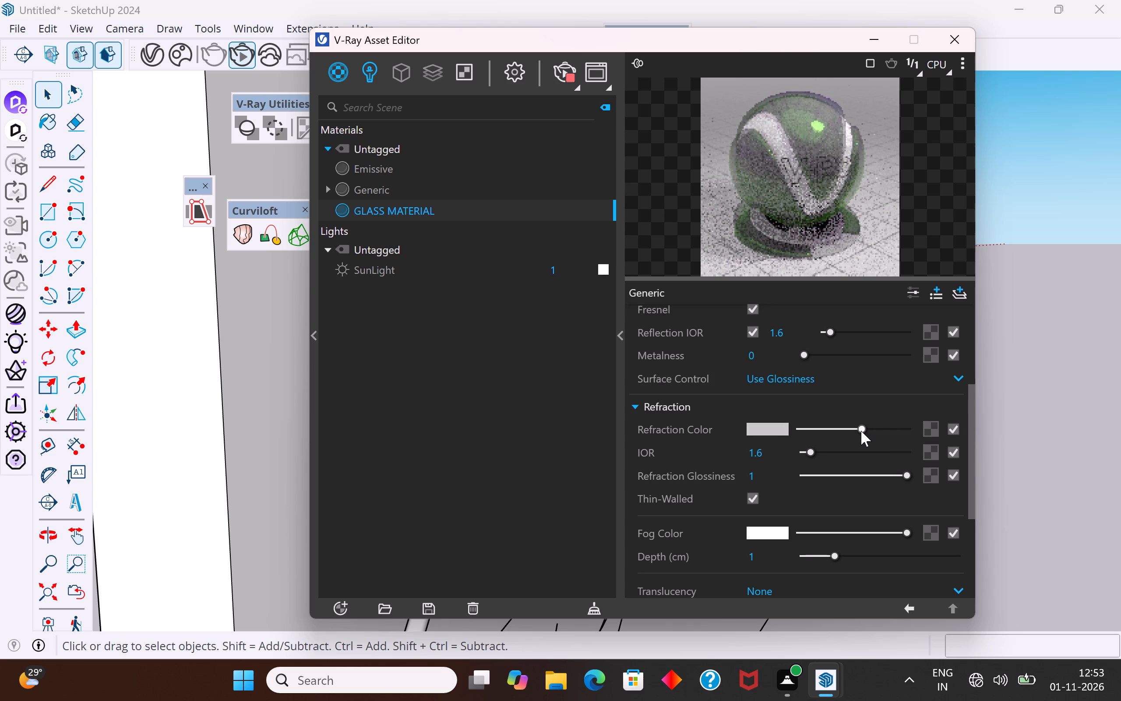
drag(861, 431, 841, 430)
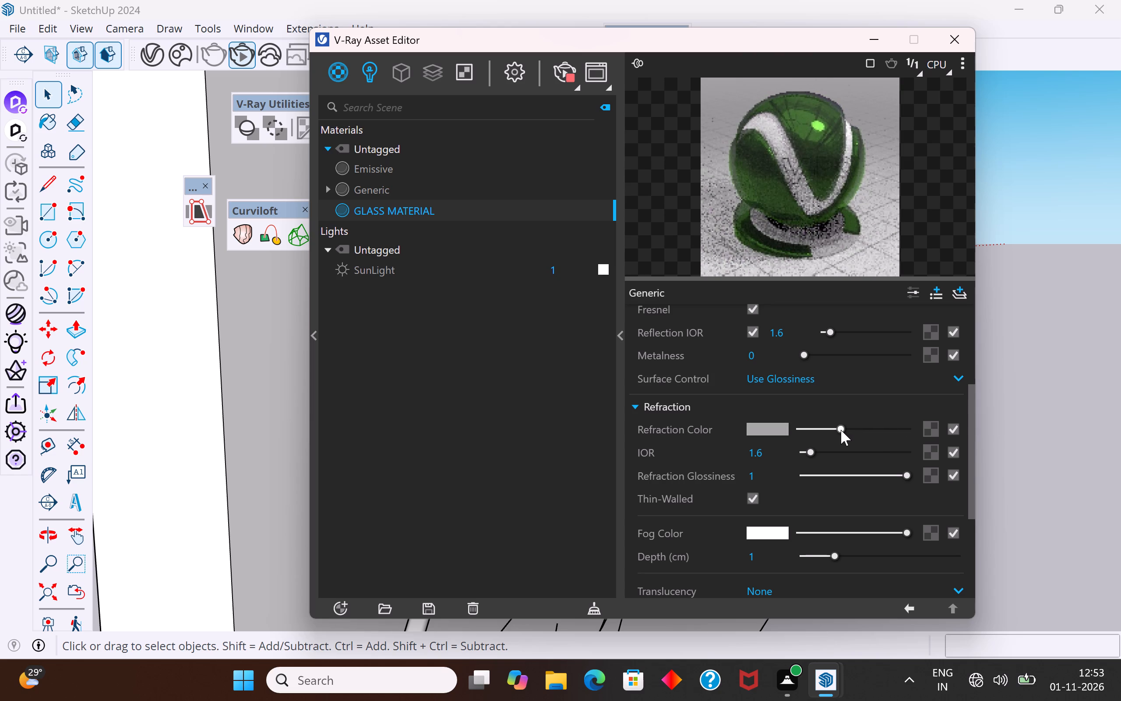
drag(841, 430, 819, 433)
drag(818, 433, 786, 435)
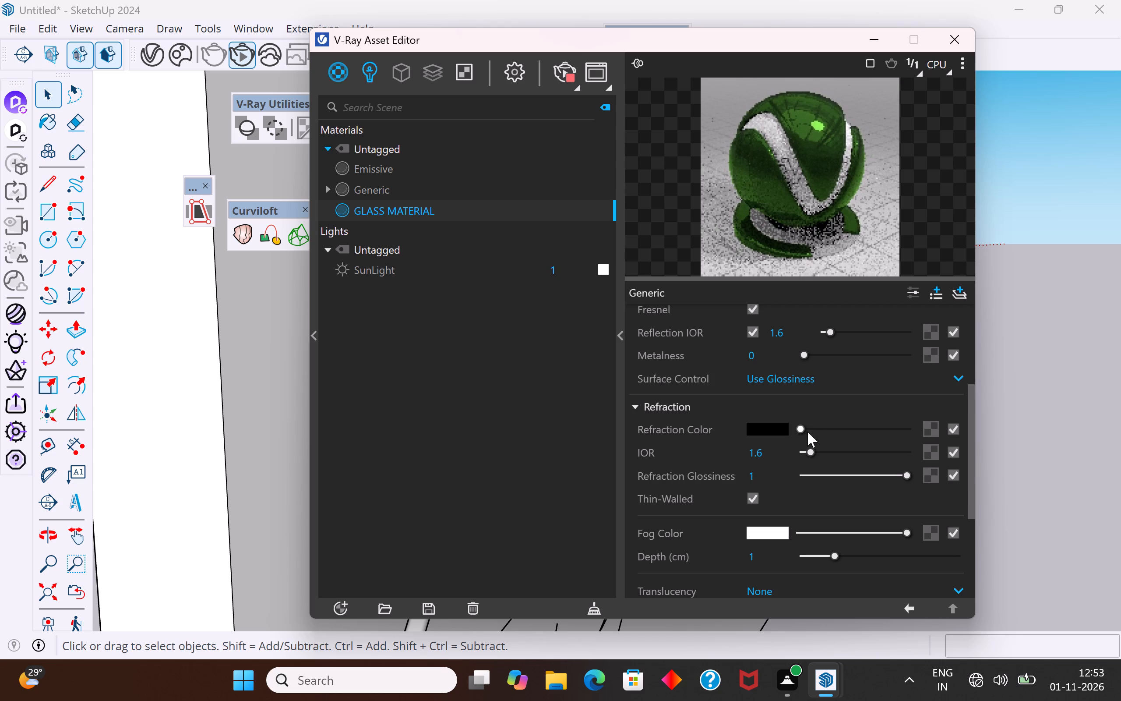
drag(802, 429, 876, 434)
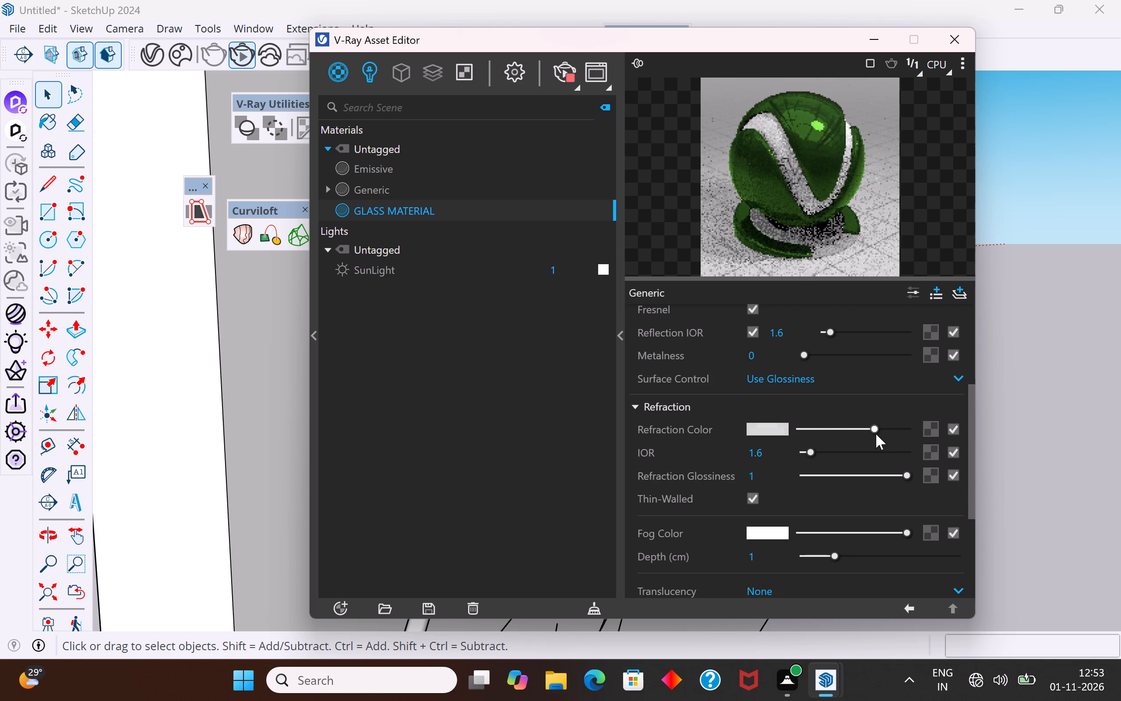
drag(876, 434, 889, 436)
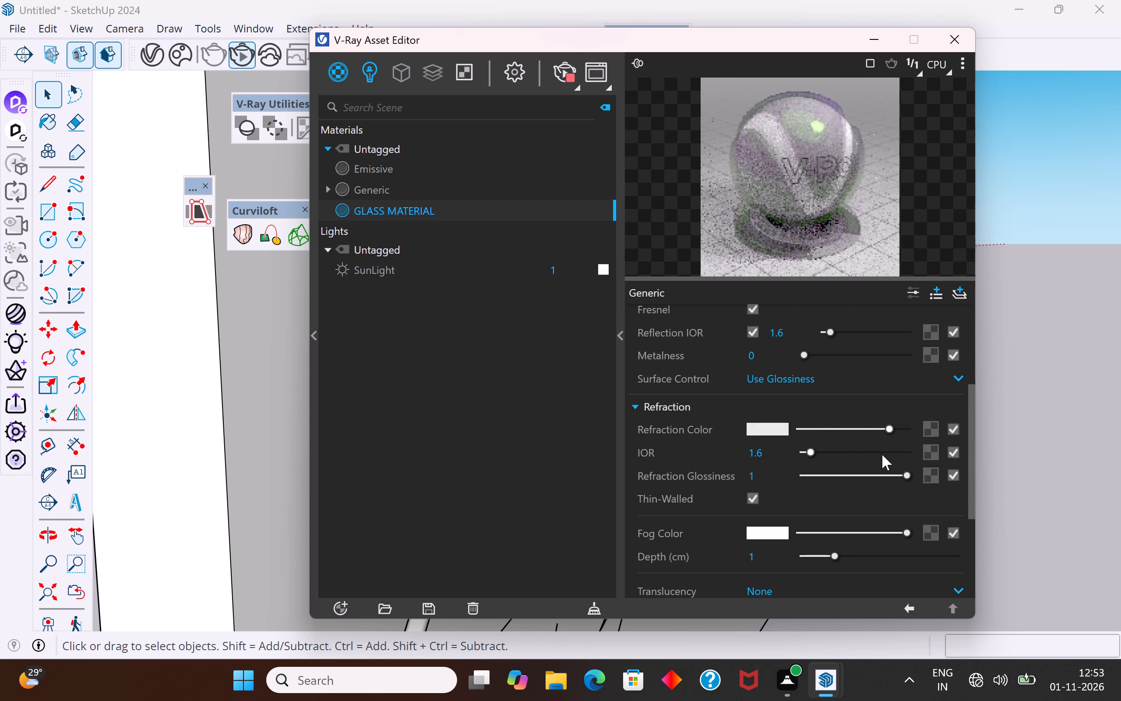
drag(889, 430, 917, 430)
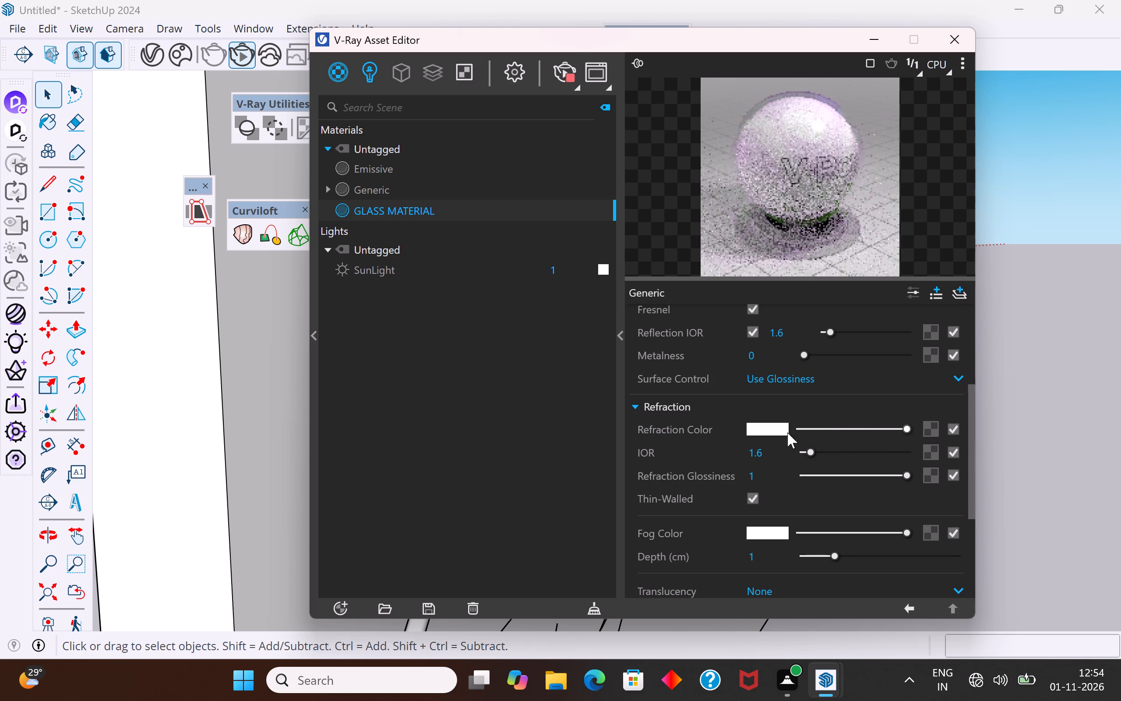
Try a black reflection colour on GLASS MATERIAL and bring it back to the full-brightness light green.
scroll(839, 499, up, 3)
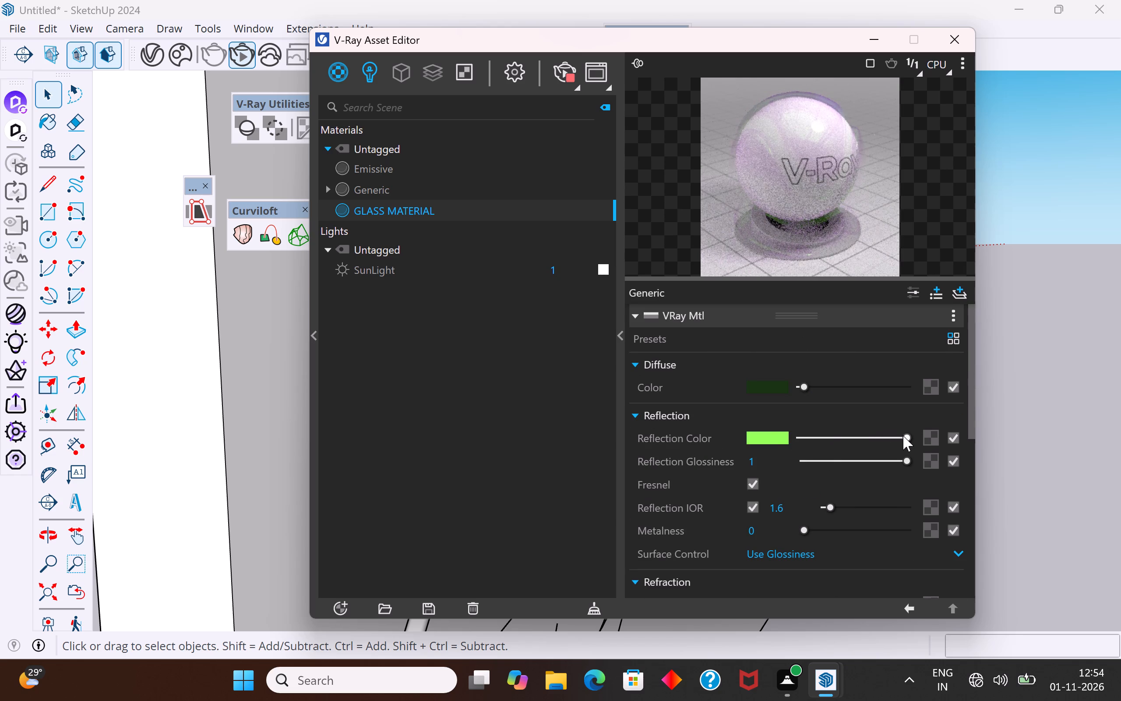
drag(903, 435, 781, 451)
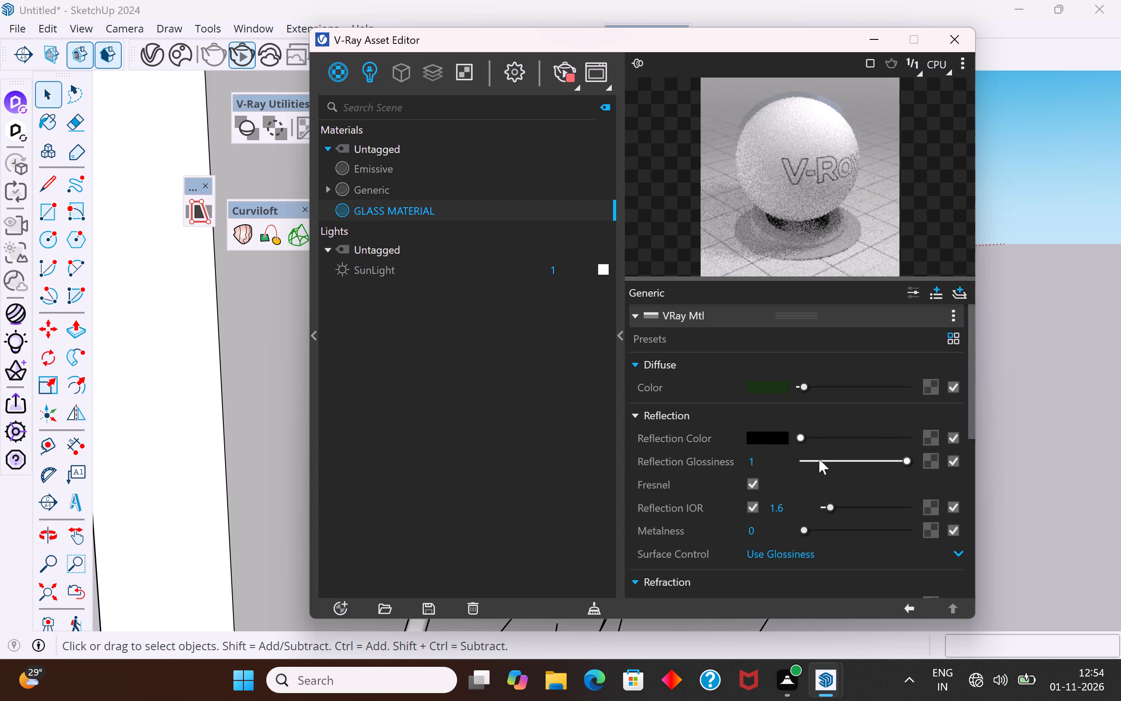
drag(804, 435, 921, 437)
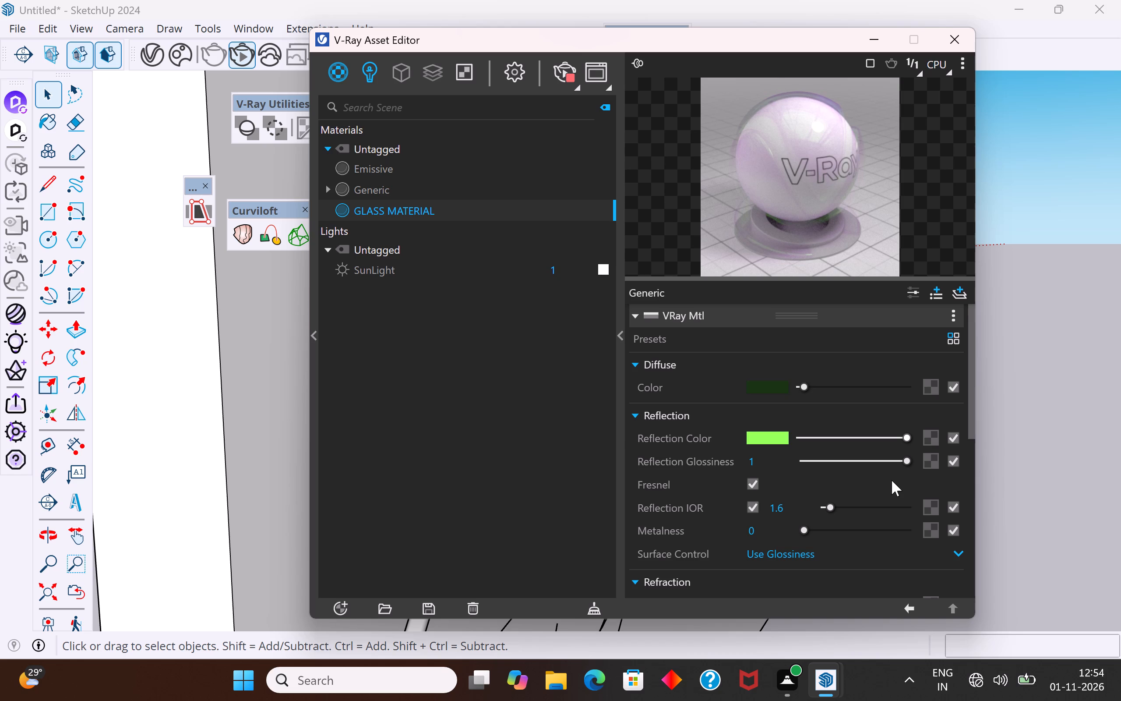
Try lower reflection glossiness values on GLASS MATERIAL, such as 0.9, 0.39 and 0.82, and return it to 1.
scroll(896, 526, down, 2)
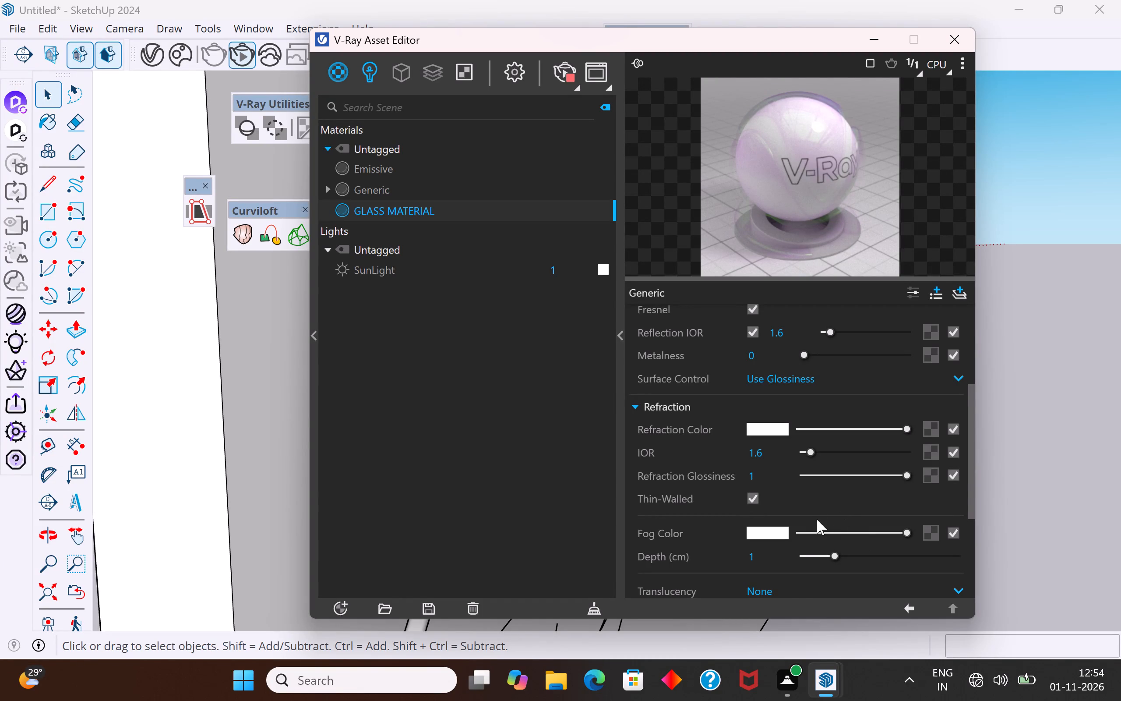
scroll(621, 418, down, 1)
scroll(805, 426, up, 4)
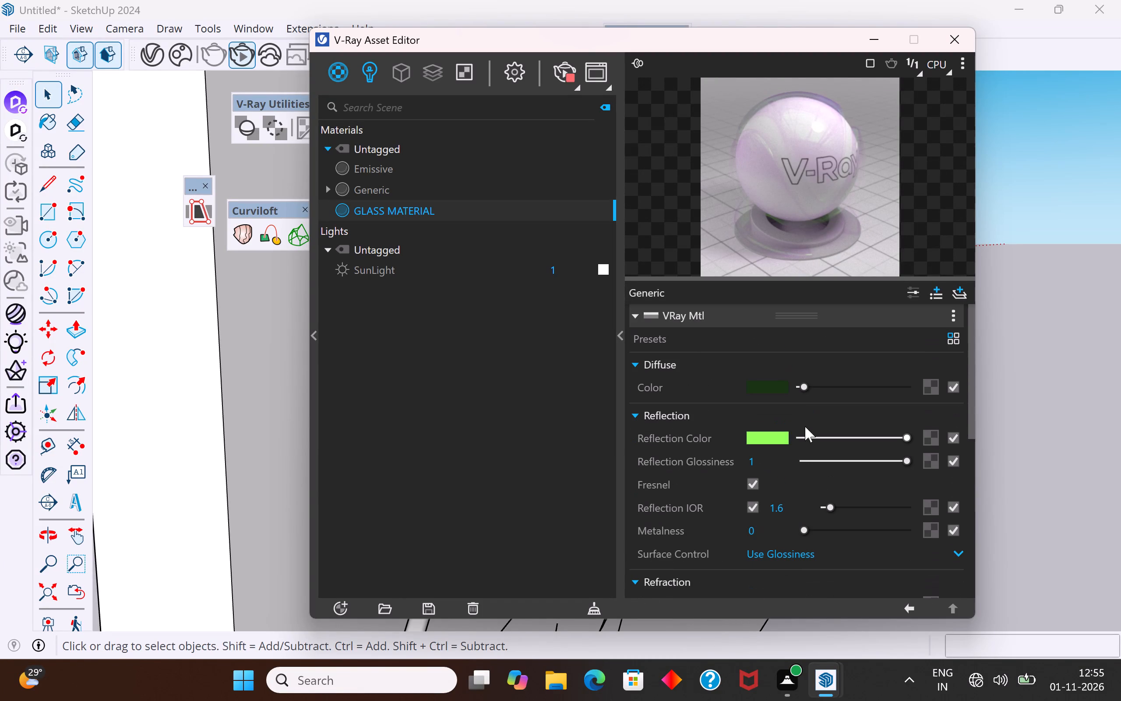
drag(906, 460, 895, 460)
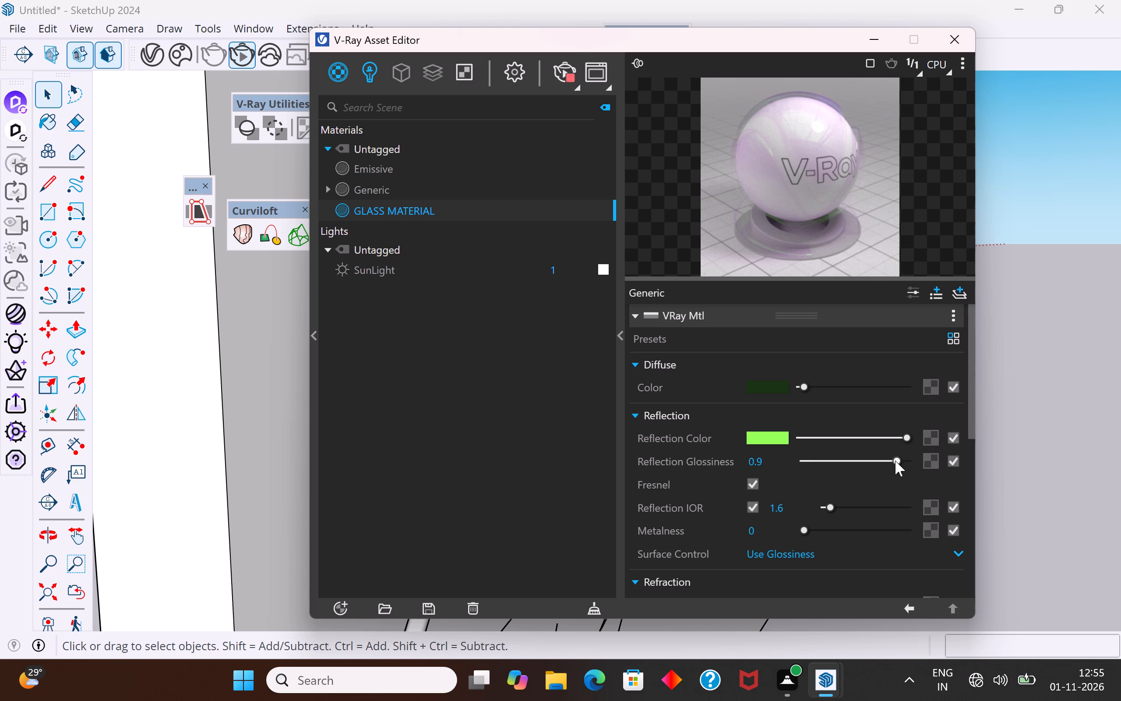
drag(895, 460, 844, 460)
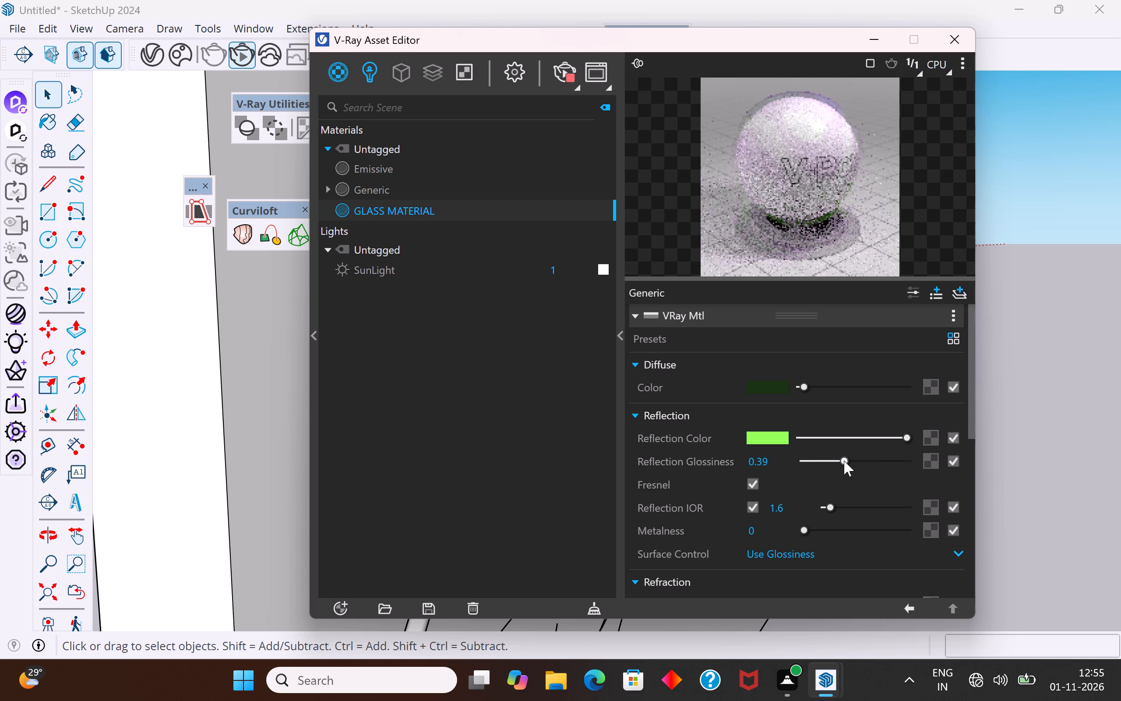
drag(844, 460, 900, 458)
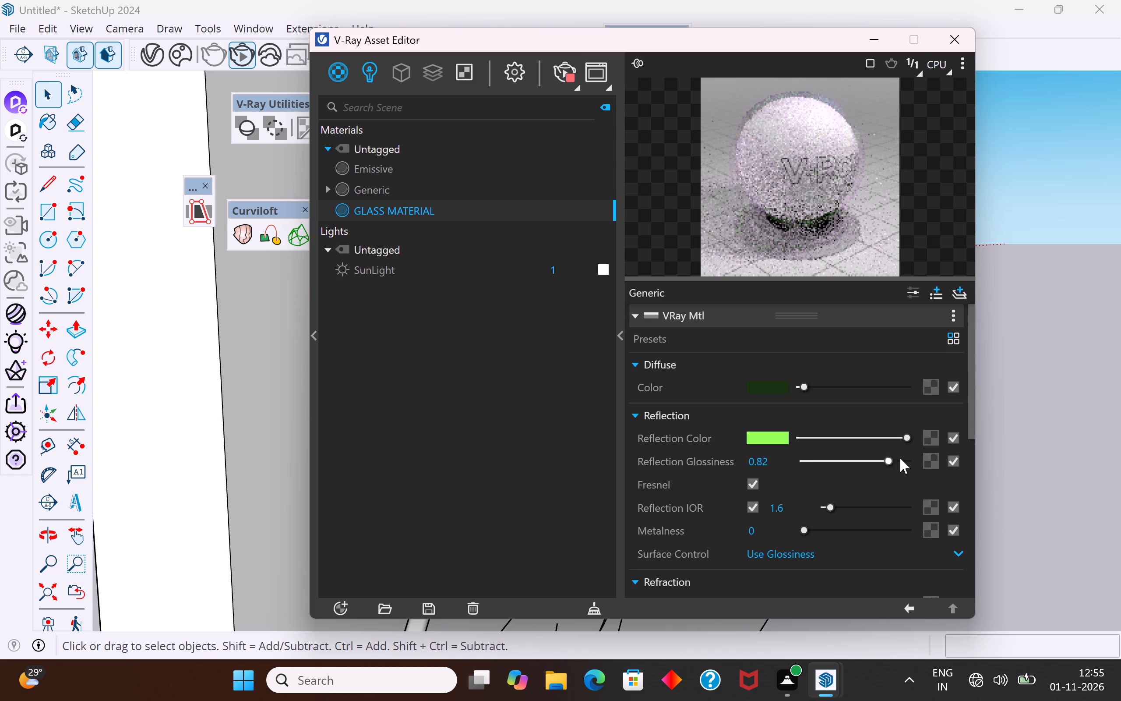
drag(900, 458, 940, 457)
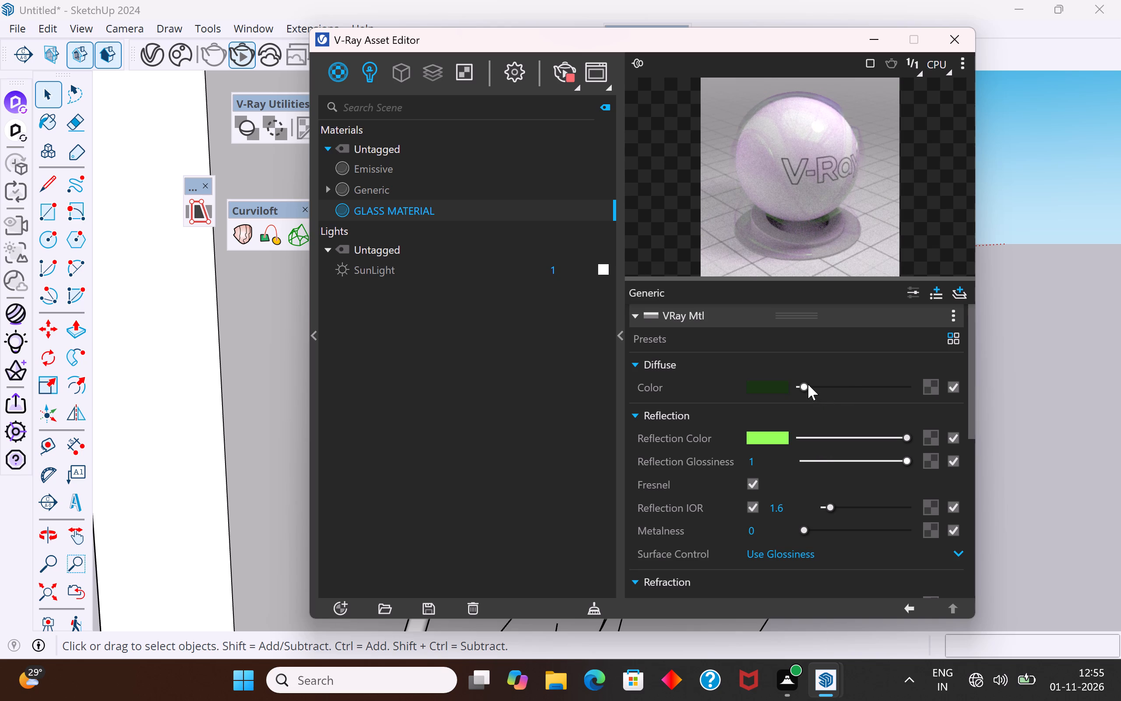
Try GLASS MATERIAL's diffuse colour at full brightness, and darken it completely to black.
scroll(819, 402, up, 2)
drag(804, 386, 950, 392)
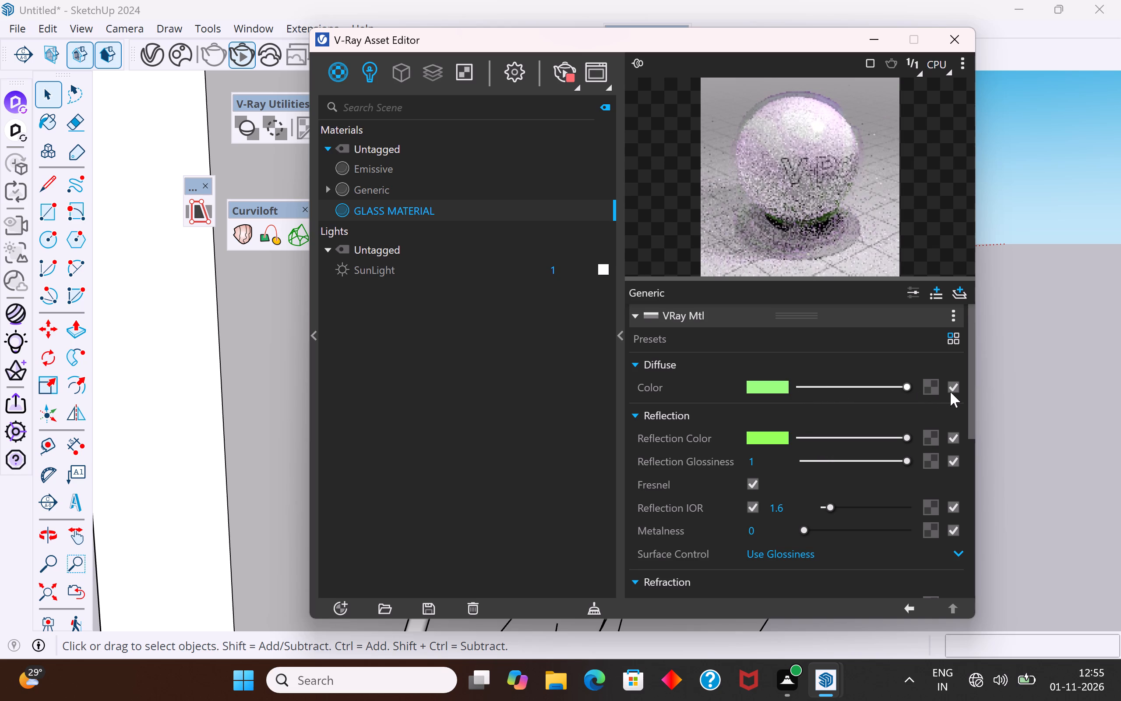
drag(950, 392, 736, 392)
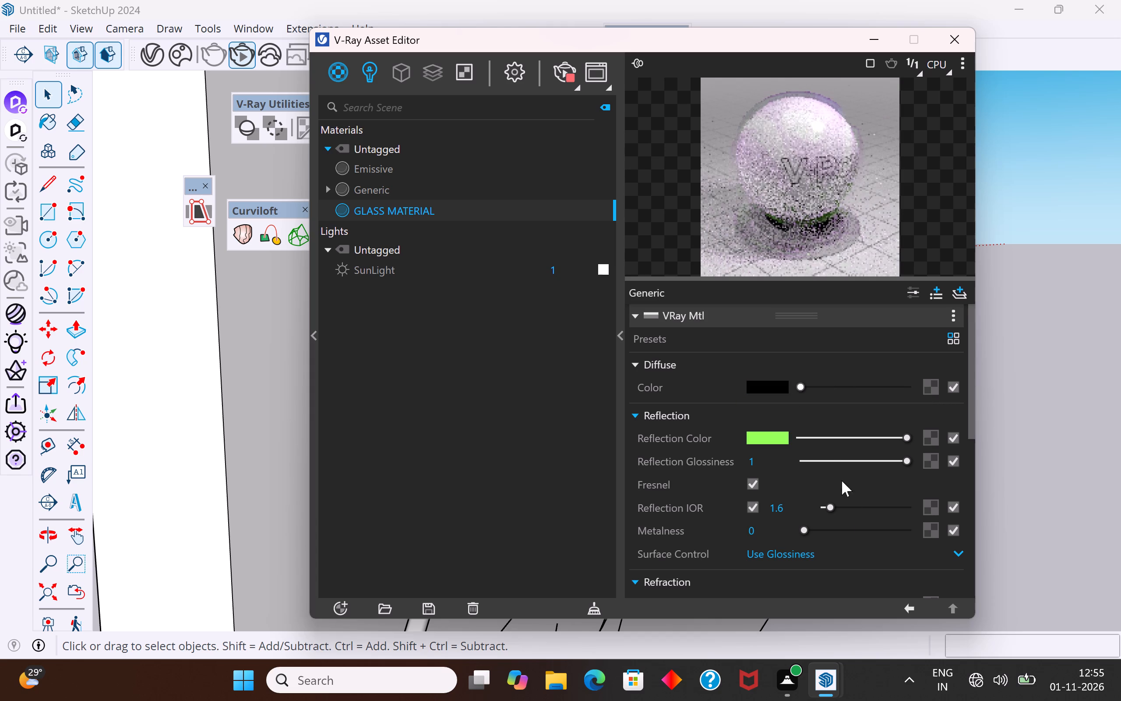
scroll(839, 527, down, 1)
scroll(845, 482, up, 1)
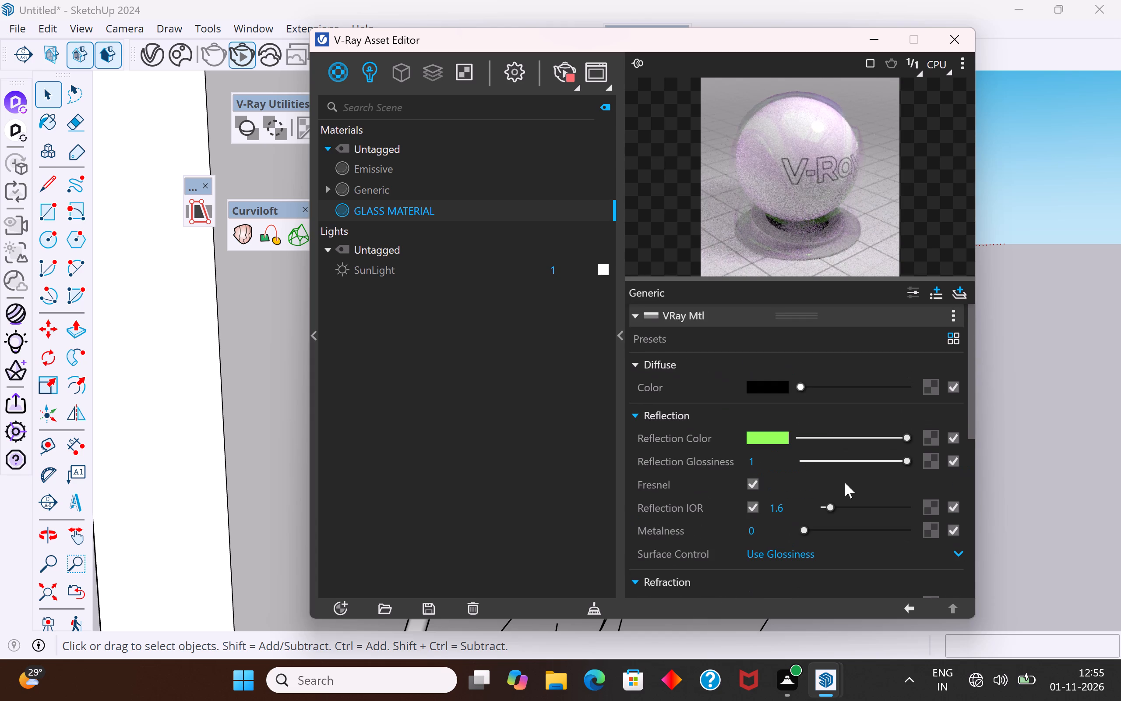
Stop the running interactive V-Ray render.
click(570, 68)
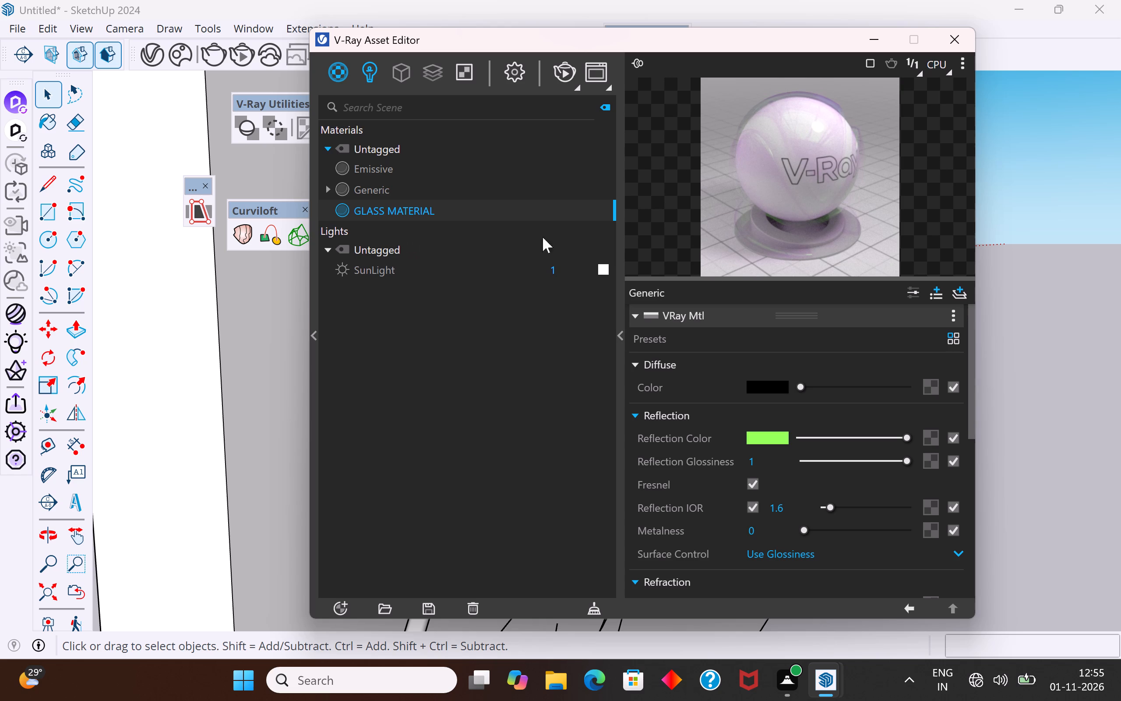
Run an interactive V-Ray render and inspect the stem in the frame buffer.
click(564, 64)
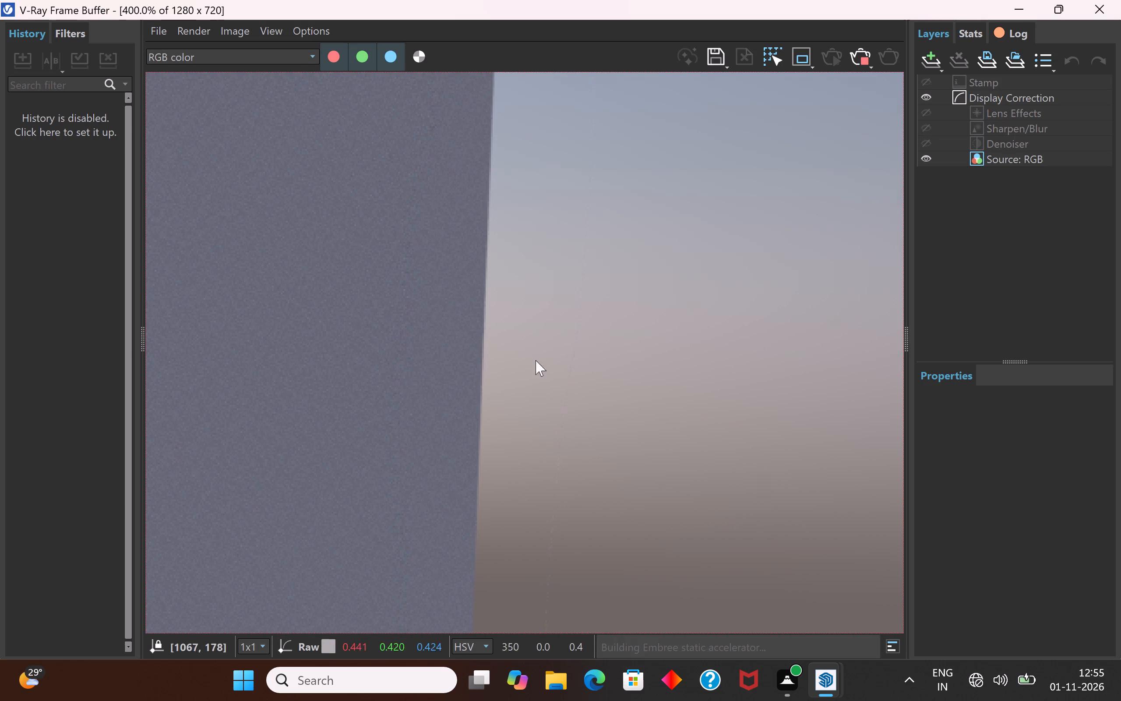
scroll(714, 422, down, 3)
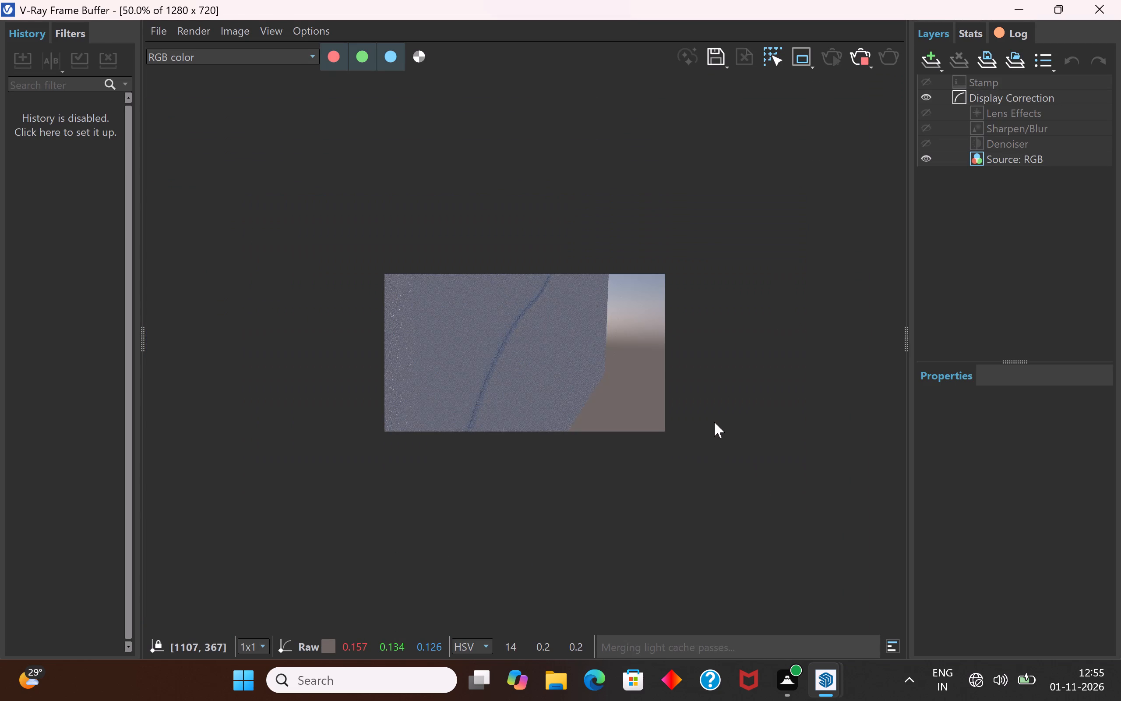
scroll(714, 422, up, 1)
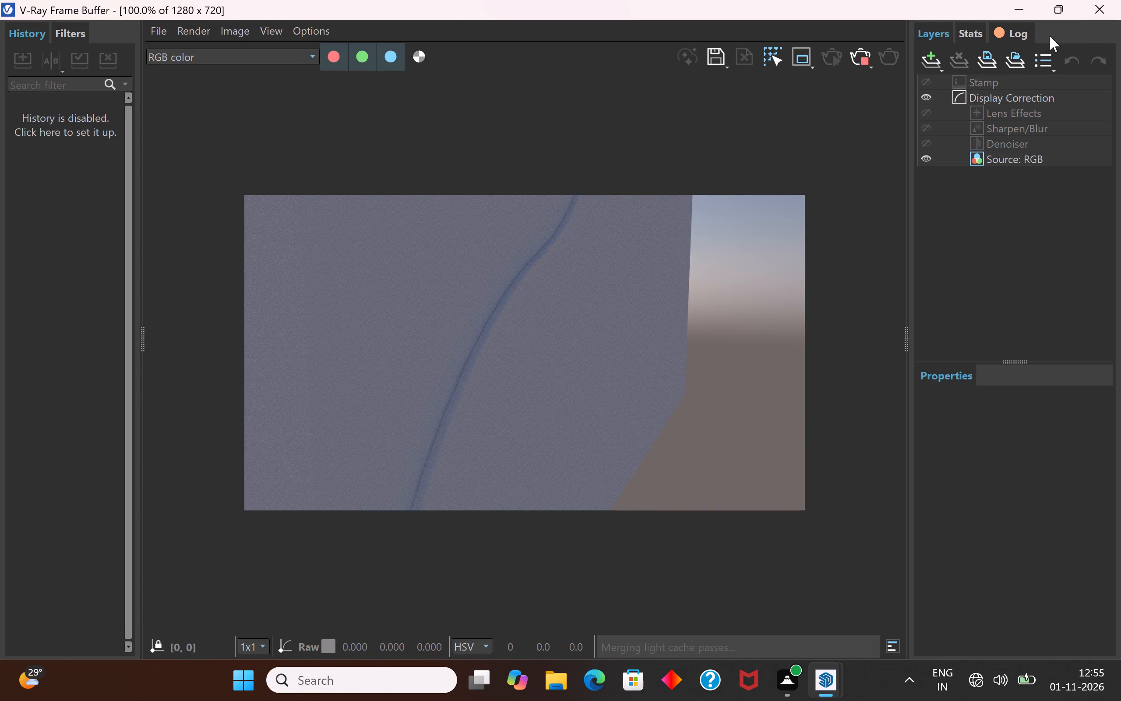
click(1090, 16)
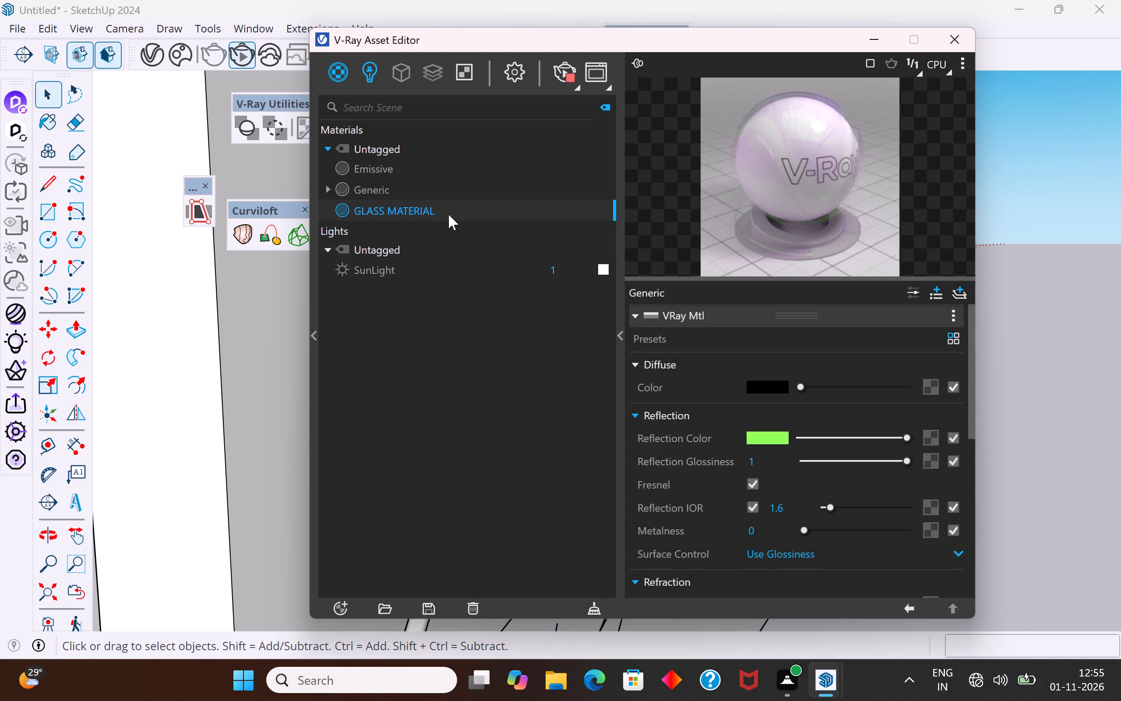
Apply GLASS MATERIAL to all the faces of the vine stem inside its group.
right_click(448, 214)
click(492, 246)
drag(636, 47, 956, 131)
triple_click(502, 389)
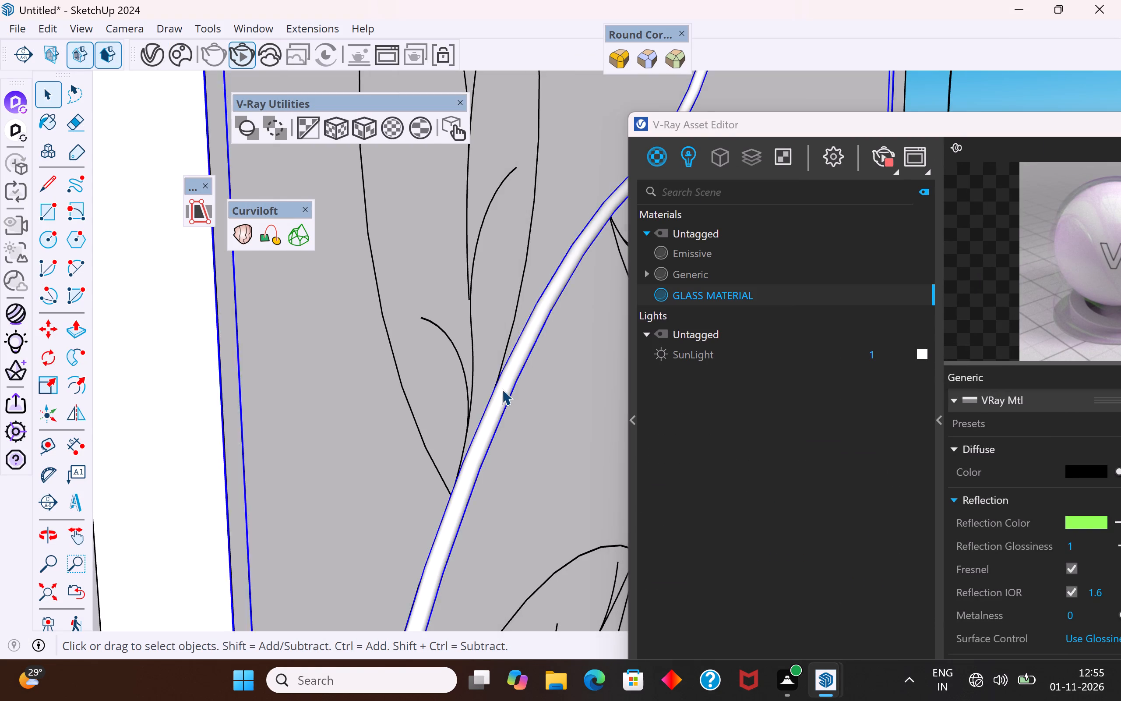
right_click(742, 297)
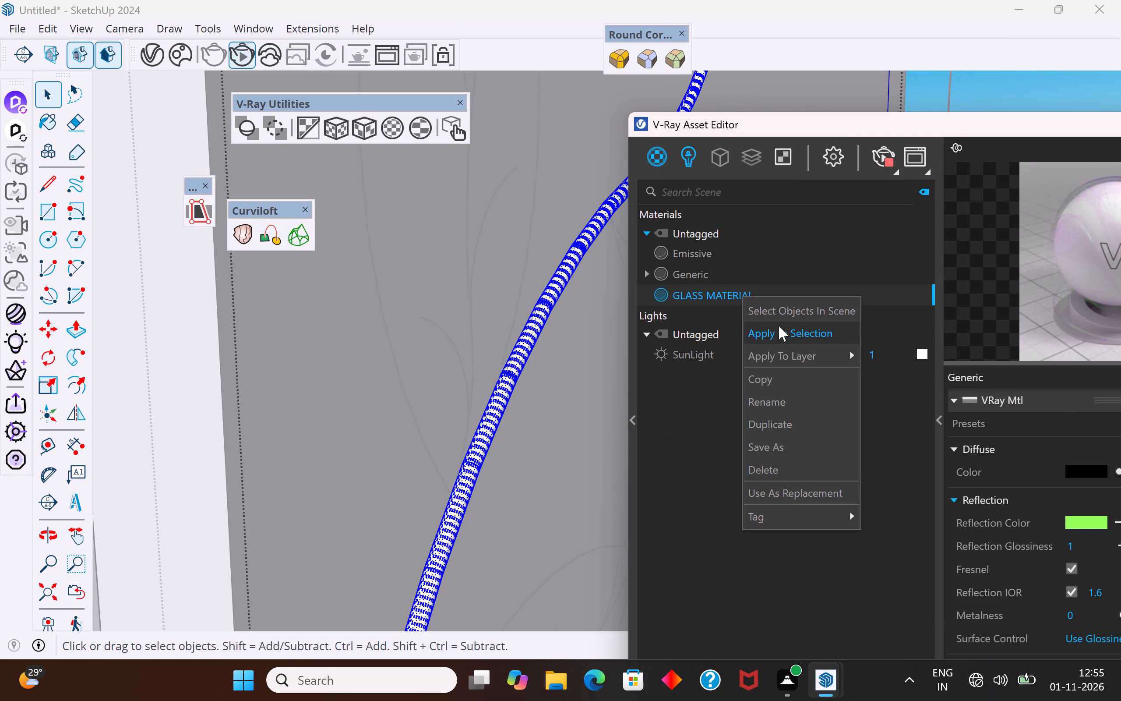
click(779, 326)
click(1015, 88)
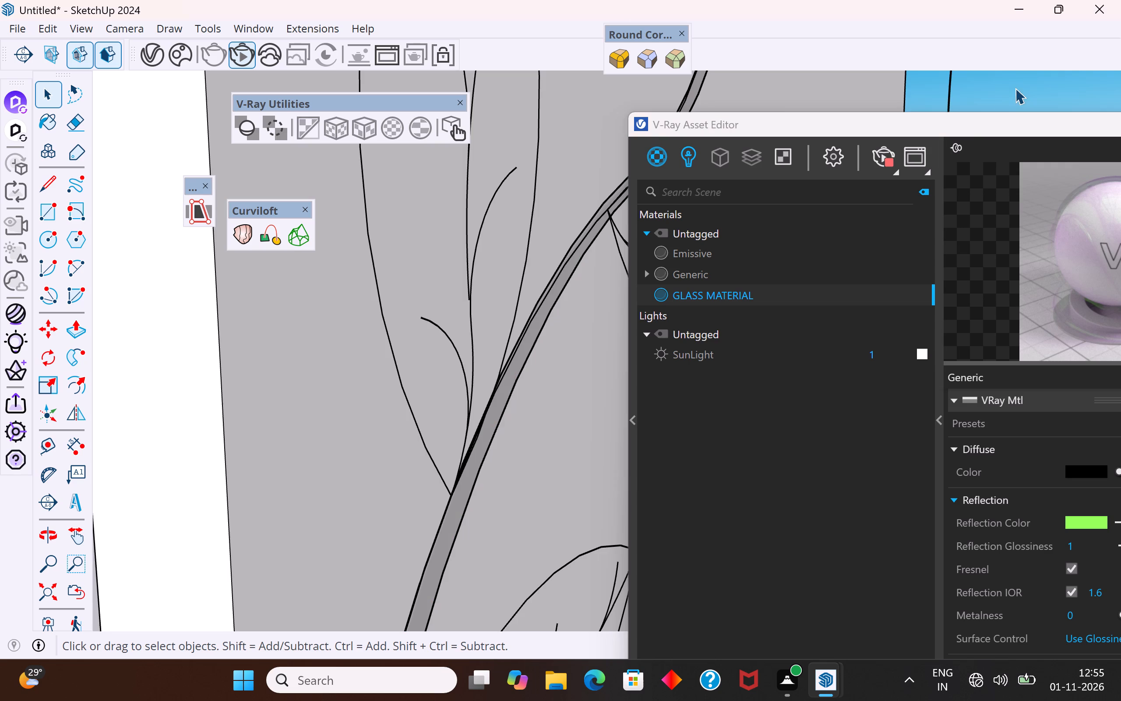
Restart the interactive V-Ray render and examine how the glass stem looks up close.
click(245, 54)
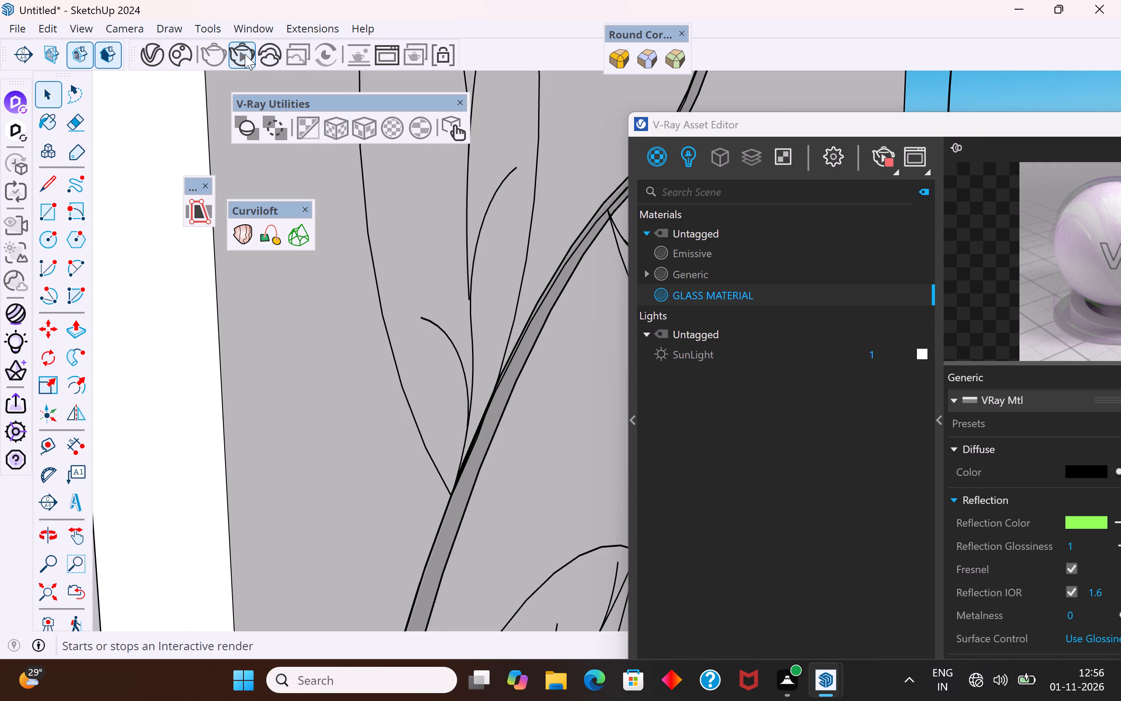
click(883, 163)
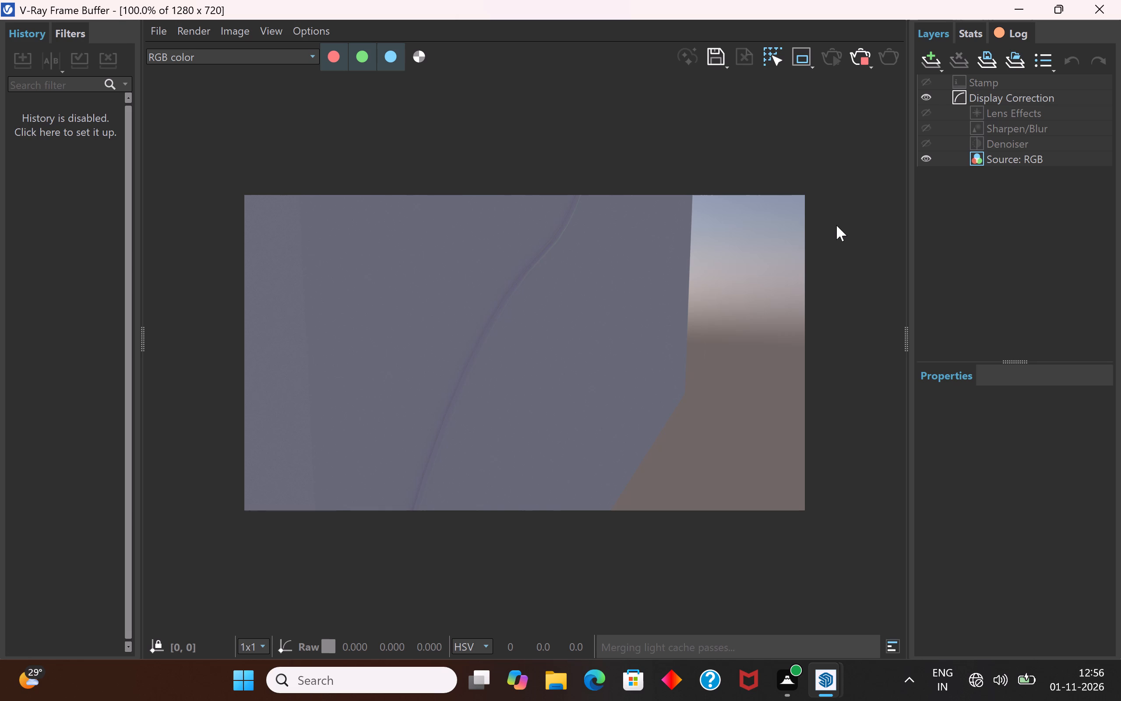
scroll(811, 264, down, 3)
scroll(471, 333, up, 4)
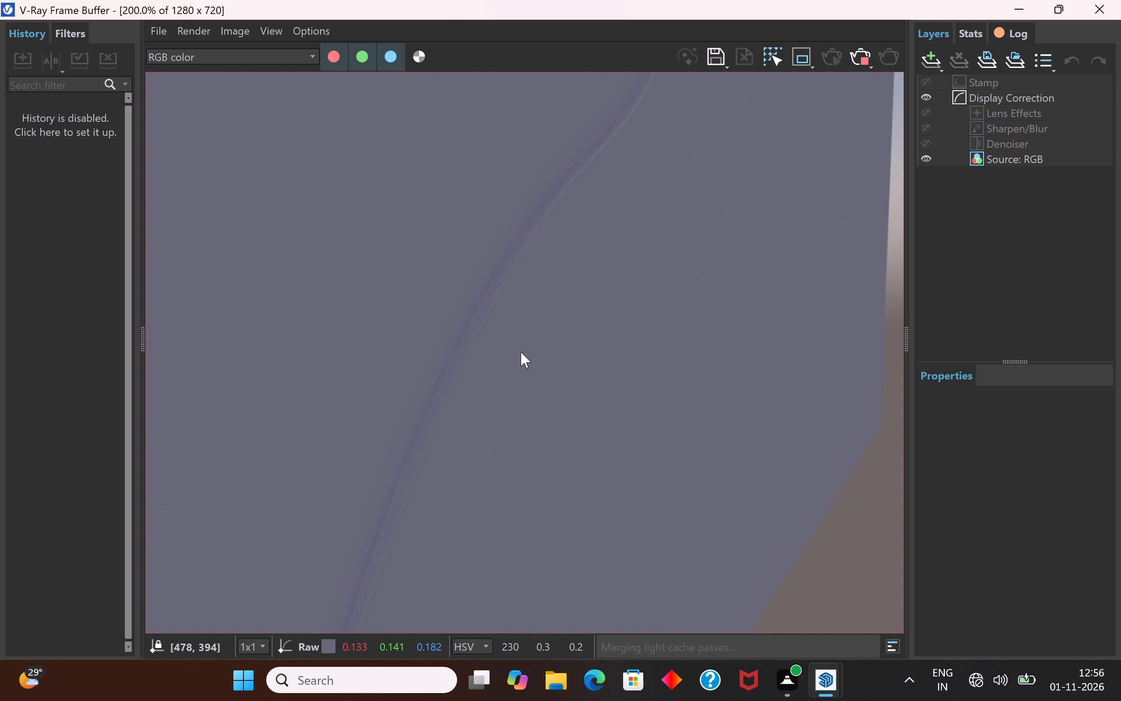
click(1094, 16)
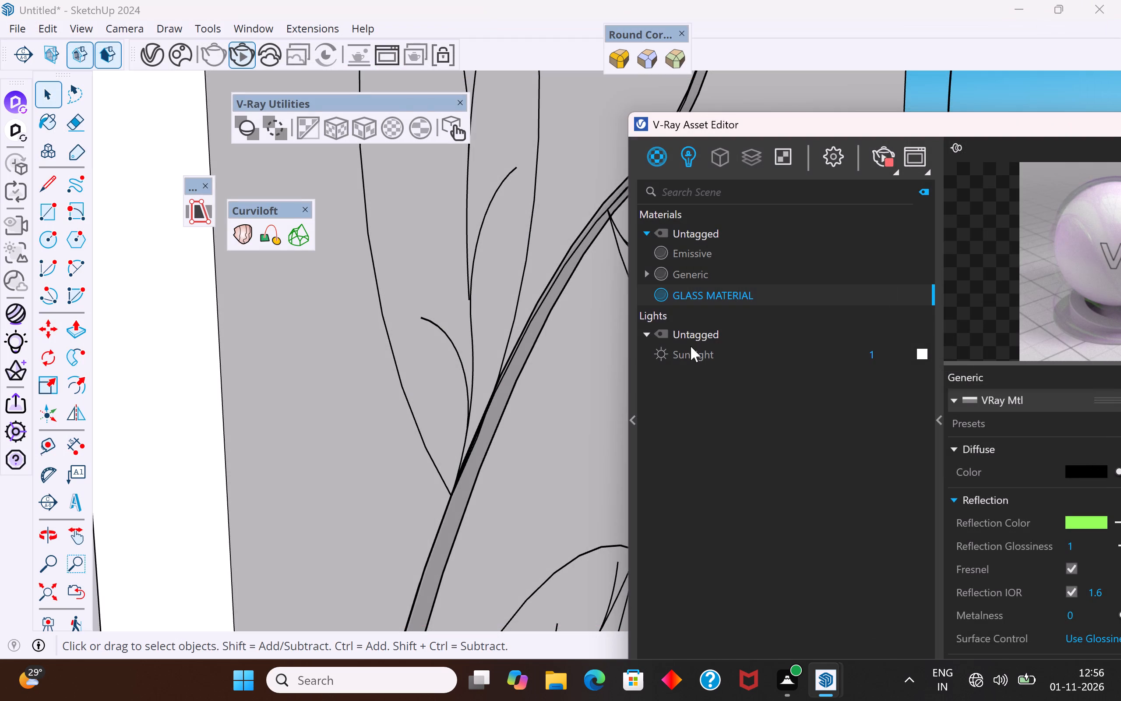
Delete GLASS MATERIAL permanently from the scene's materials.
drag(1005, 129, 712, 92)
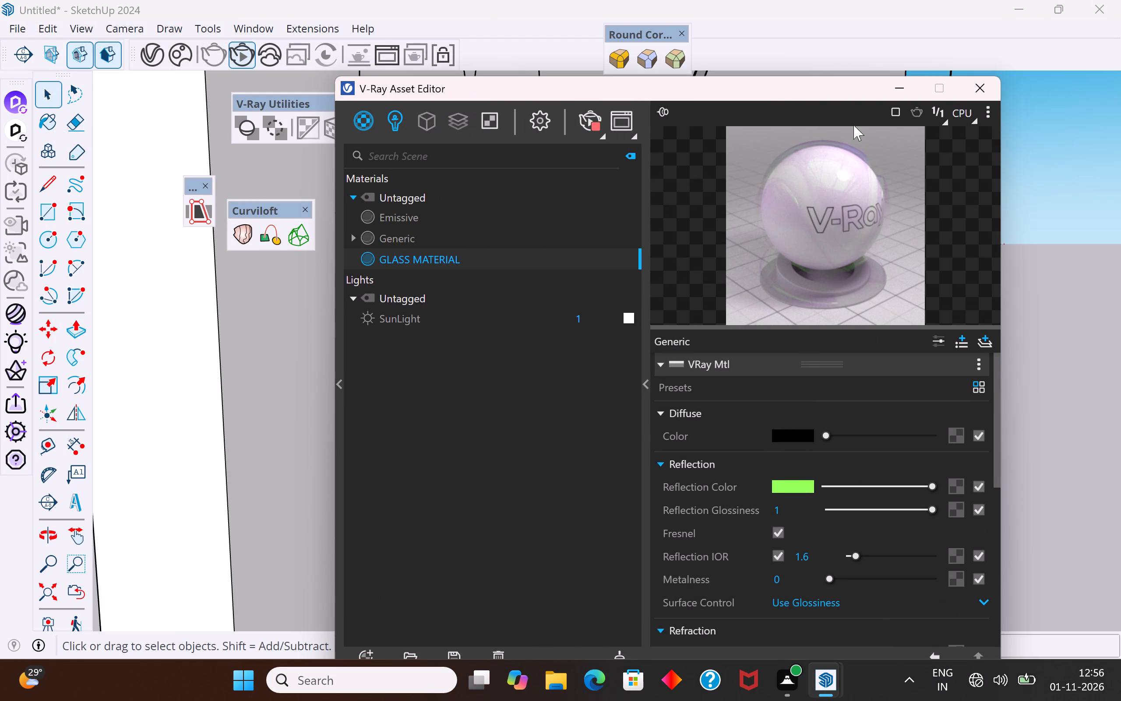
right_click(464, 262)
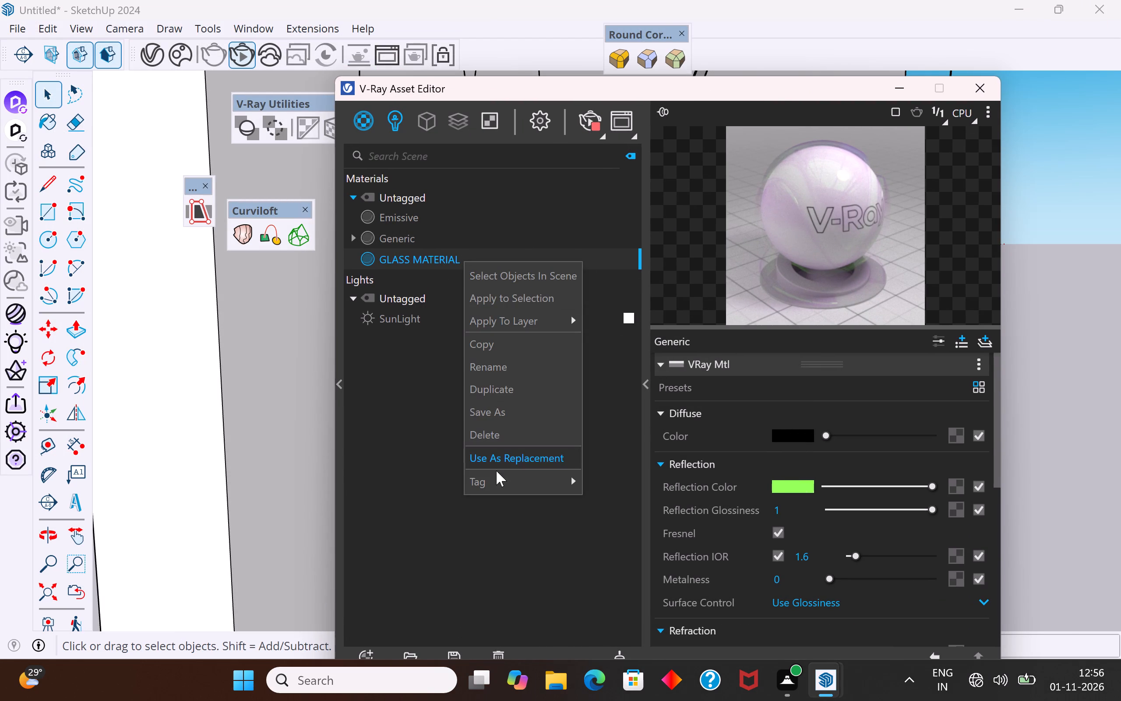
click(522, 590)
click(497, 654)
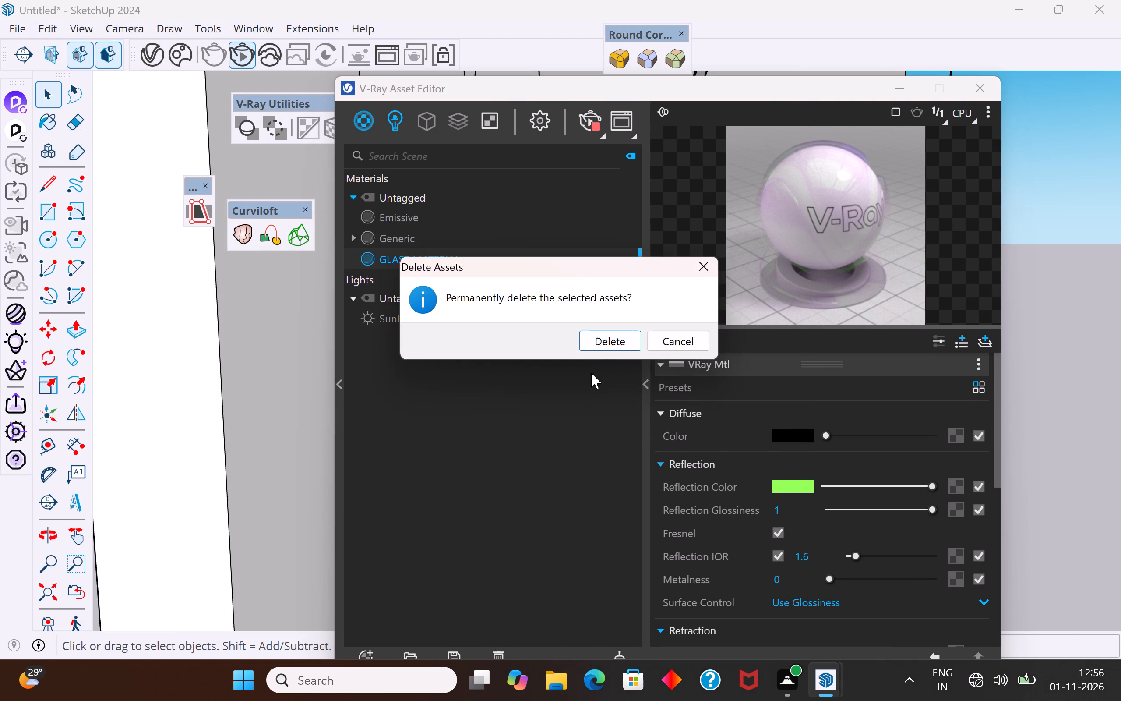
click(606, 340)
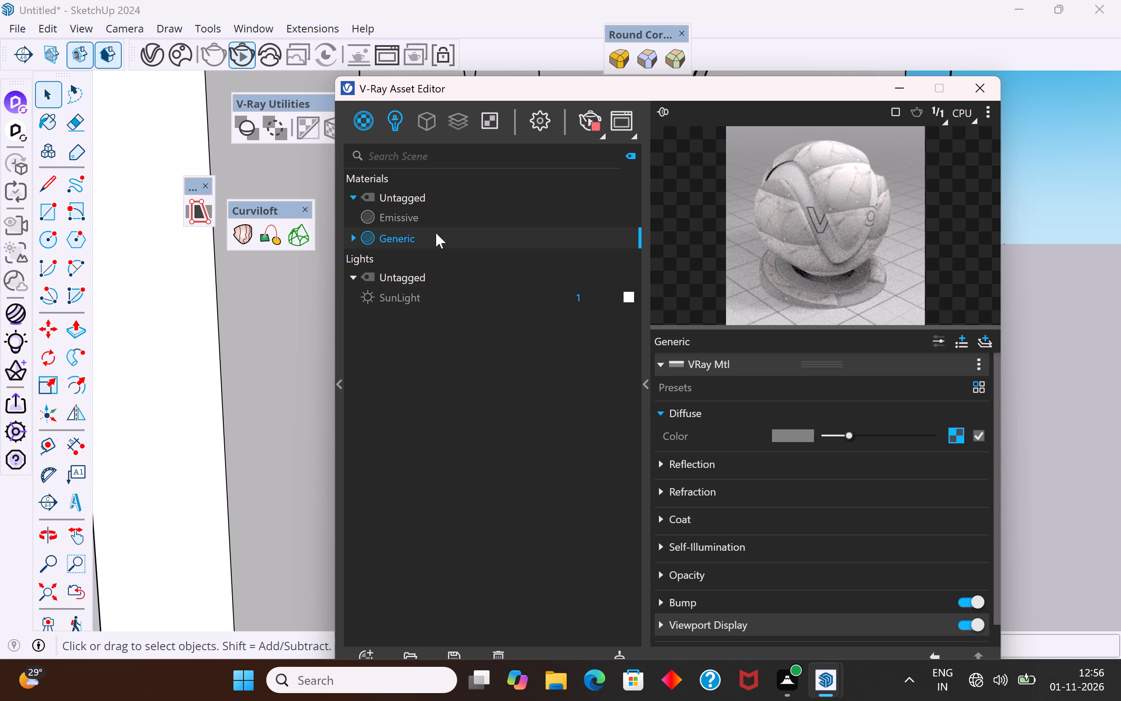
Create two new Generic V-Ray materials.
right_click(368, 120)
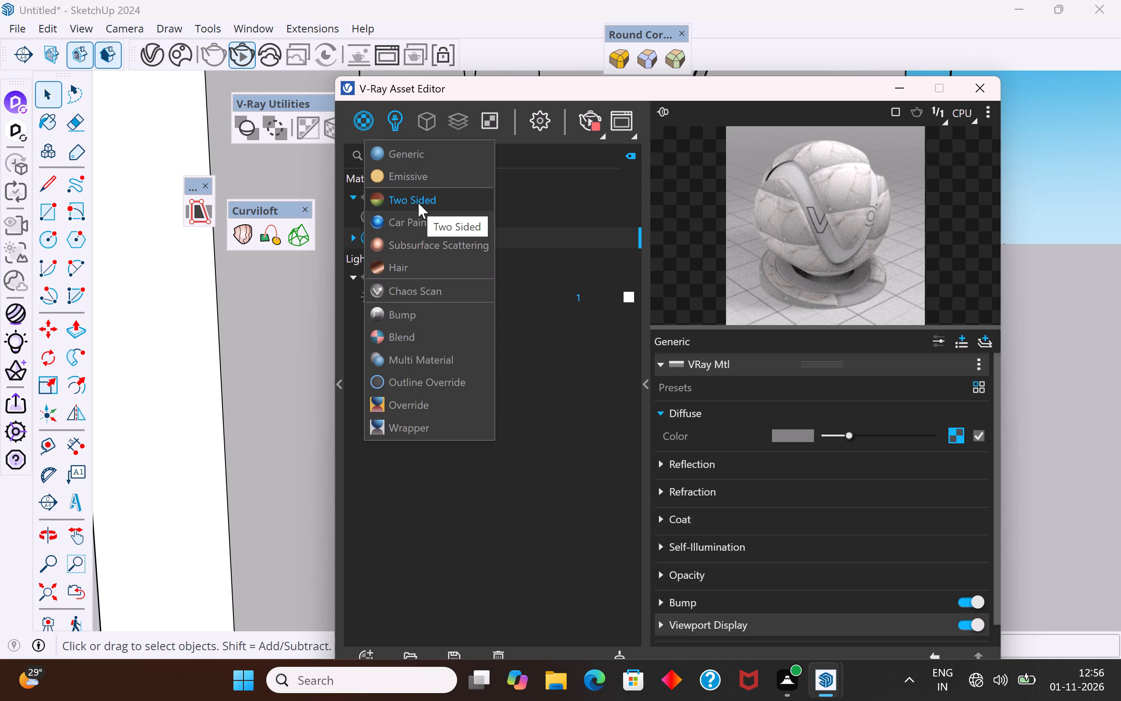
click(437, 158)
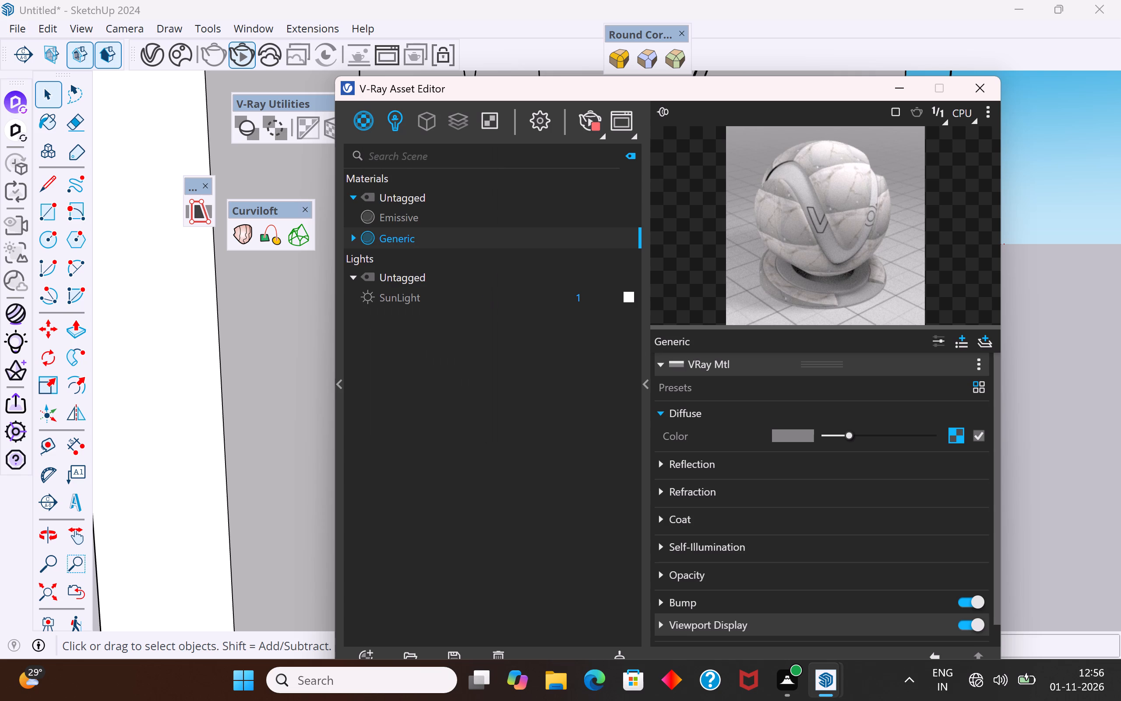
right_click(364, 118)
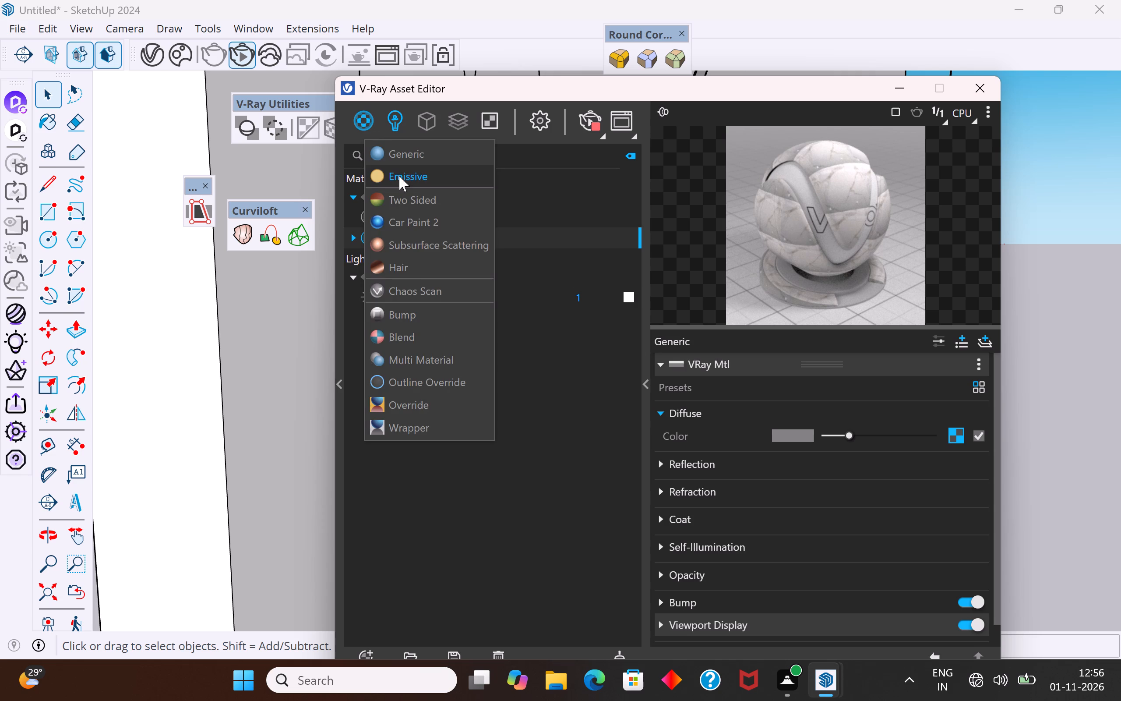
click(418, 157)
right_click(427, 238)
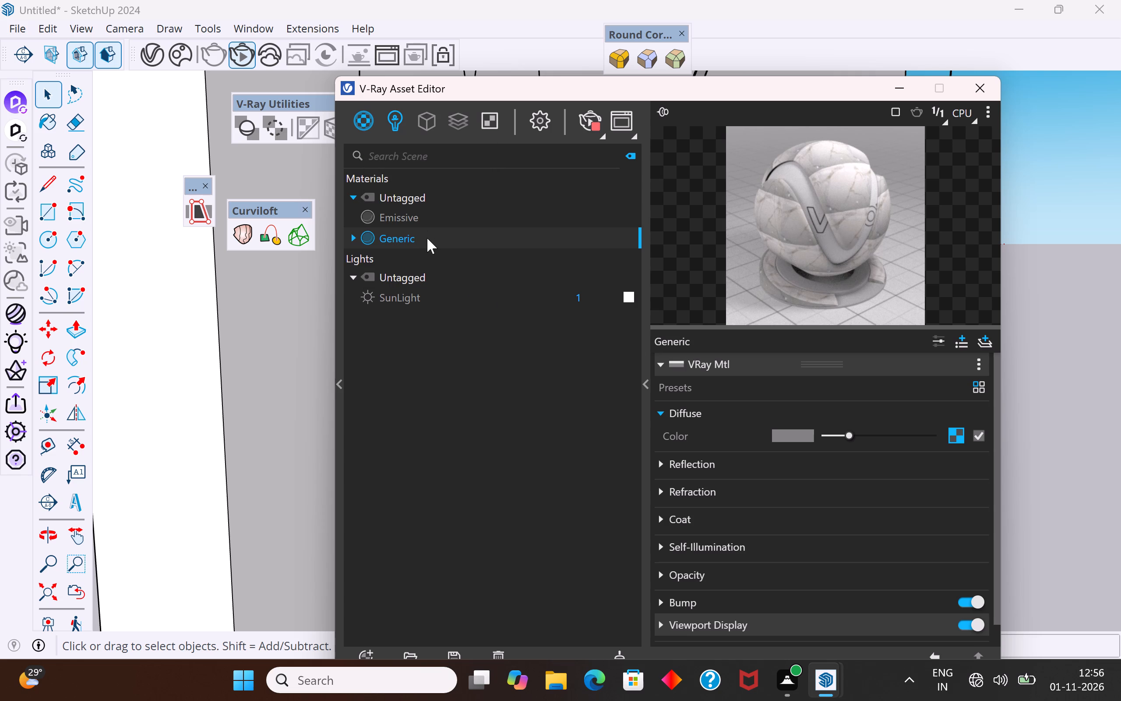
right_click(442, 234)
scroll(1114, 509, down, 3)
scroll(1064, 499, down, 2)
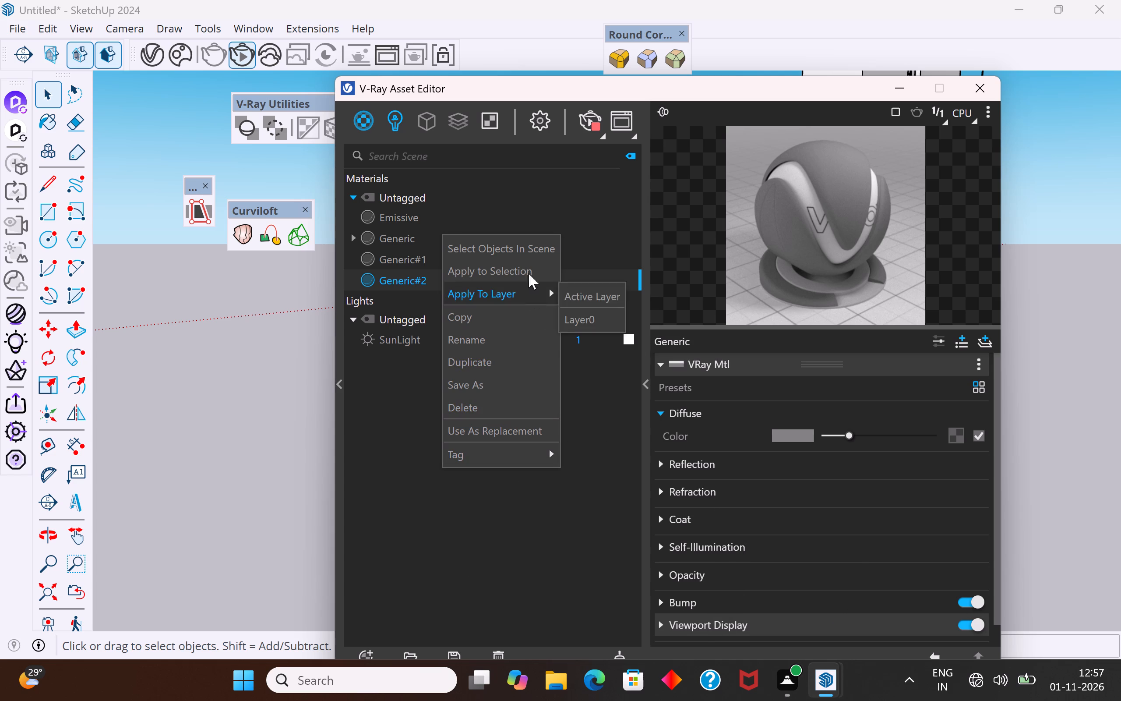
click(580, 426)
Rename the Generic#1 material as GLASS.
click(448, 257)
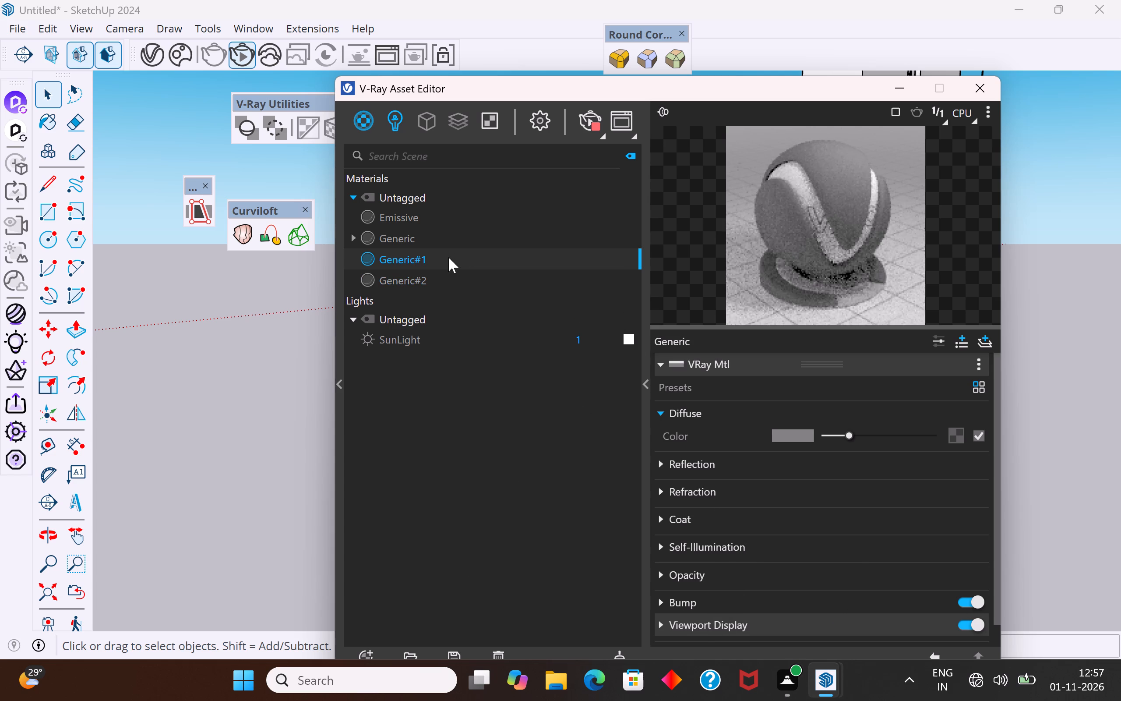
right_click(448, 257)
click(493, 360)
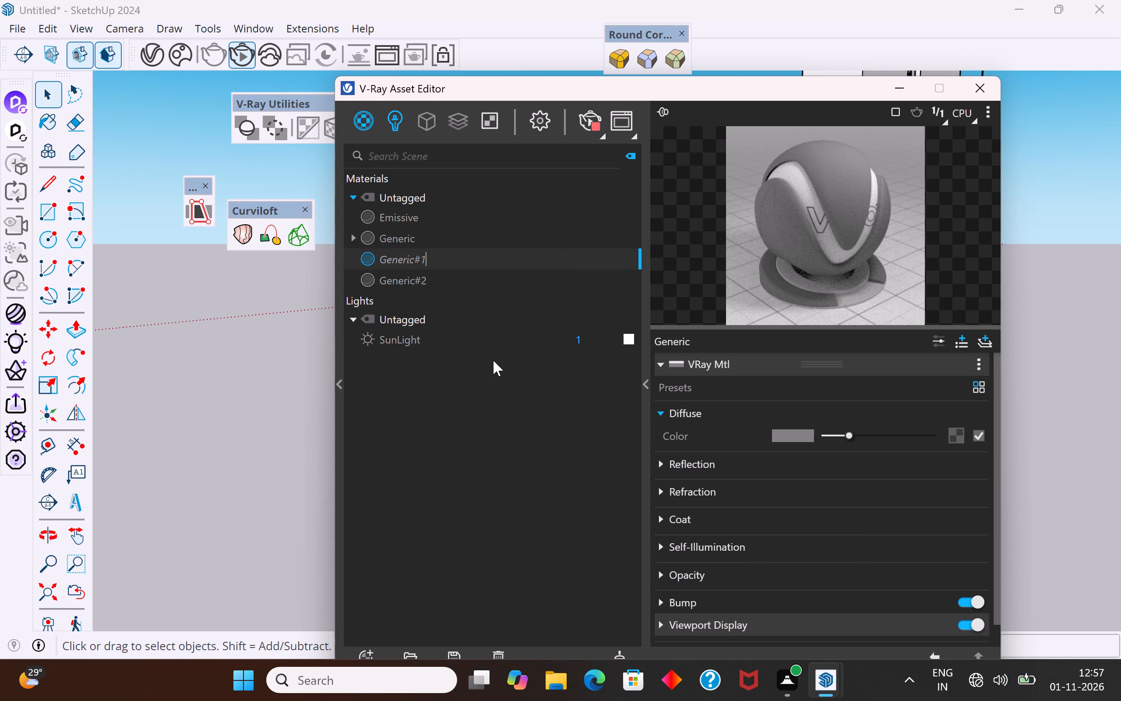
key(BackSpace)
key(BackSpace)
key(BackSpace)
key(BackSpace)
key(BackSpace)
key(BackSpace)
key(BackSpace)
key(BackSpace)
key(BackSpace)
key(BackSpace)
key(BackSpace)
key(BackSpace)
key(BackSpace)
key(BackSpace)
key(BackSpace)
key(BackSpace)
text(GL)
text(ASS)
key(space)
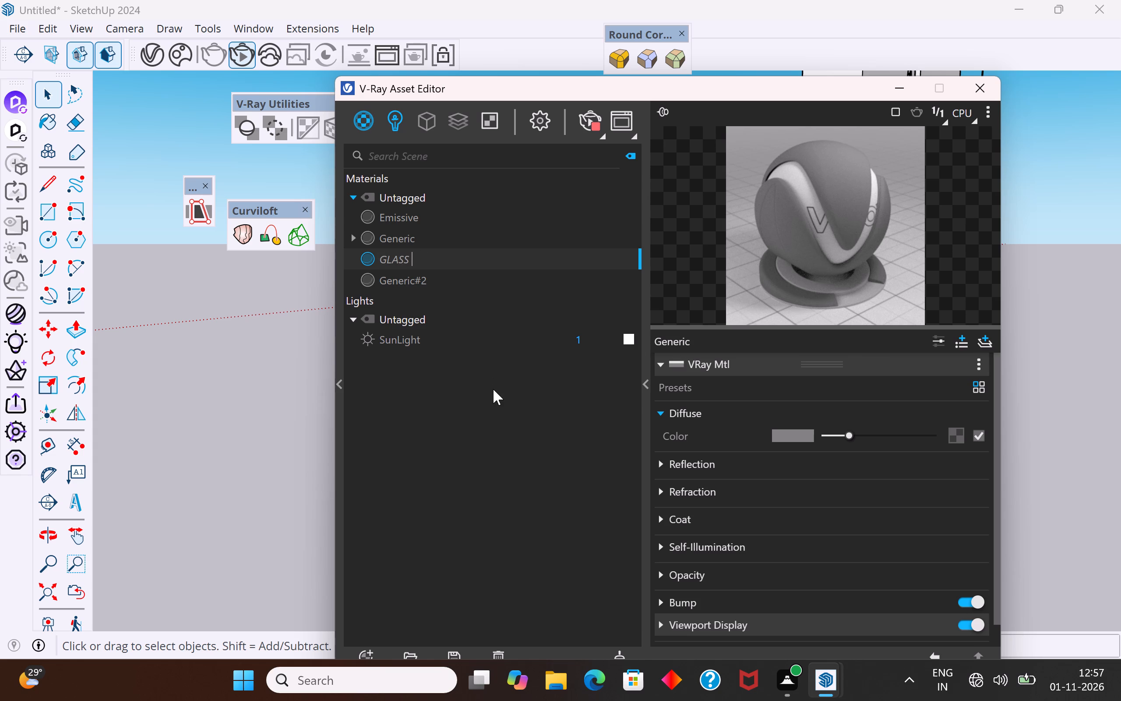
click(493, 389)
Apply the Generic#2 material to all the faces of the vine stem inside its group.
click(477, 262)
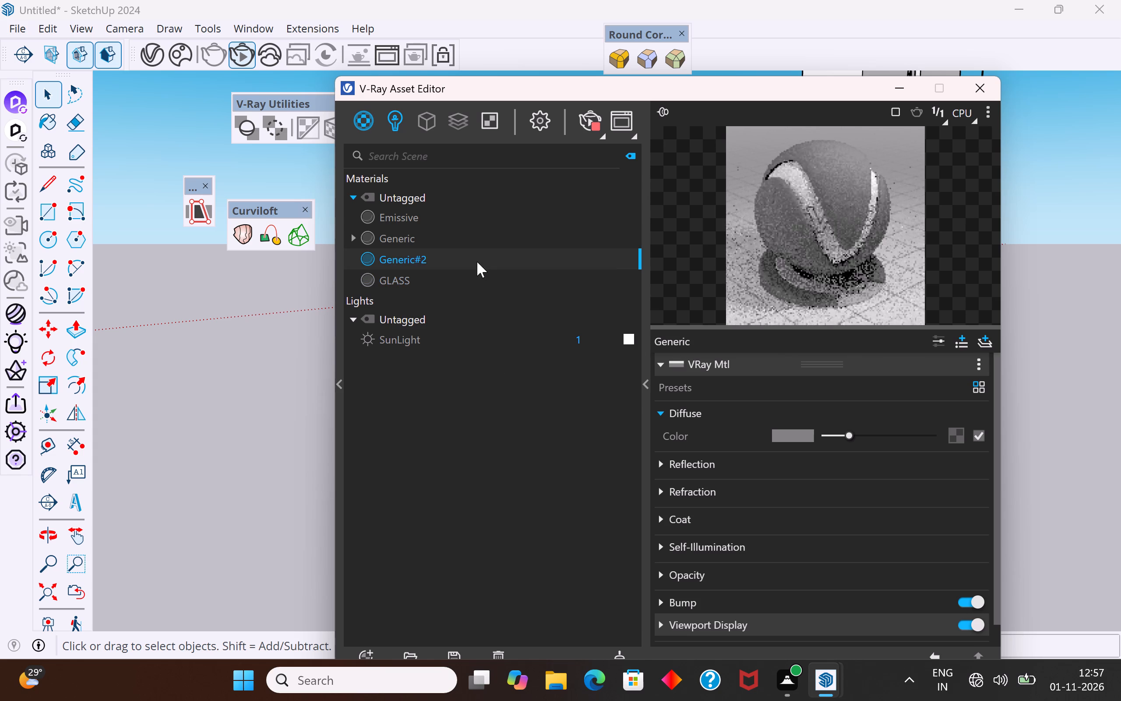
drag(625, 89, 868, 147)
scroll(373, 437, down, 3)
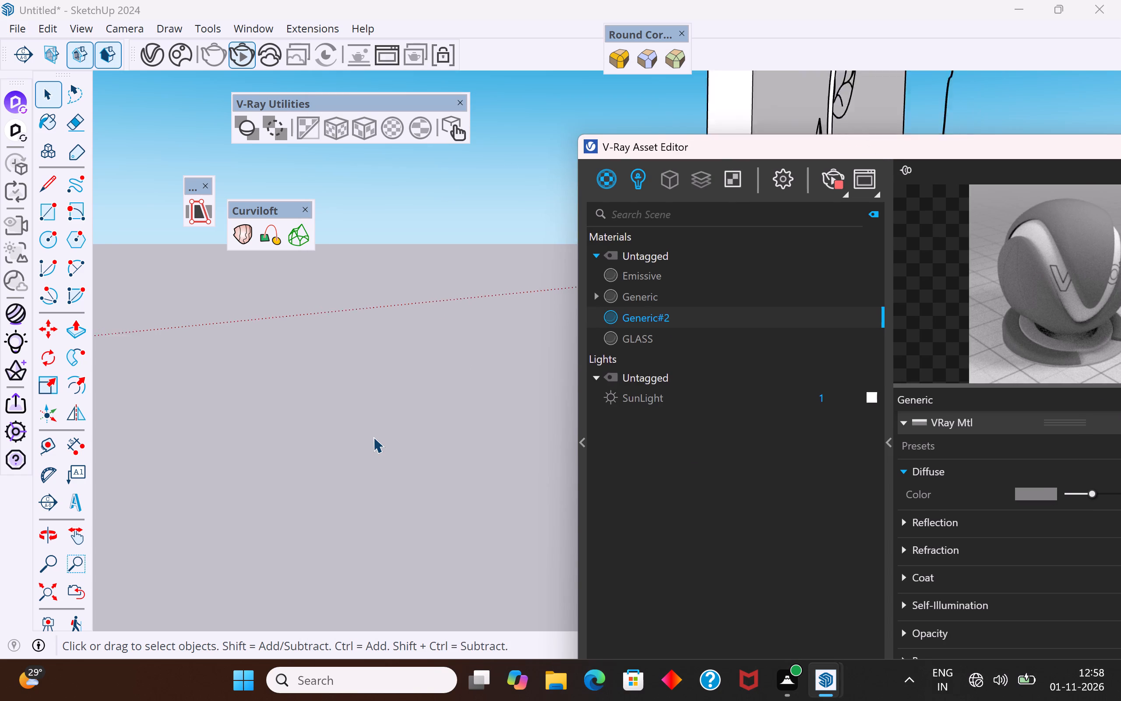
scroll(373, 437, down, 9)
scroll(463, 455, up, 20)
scroll(463, 455, up, 3)
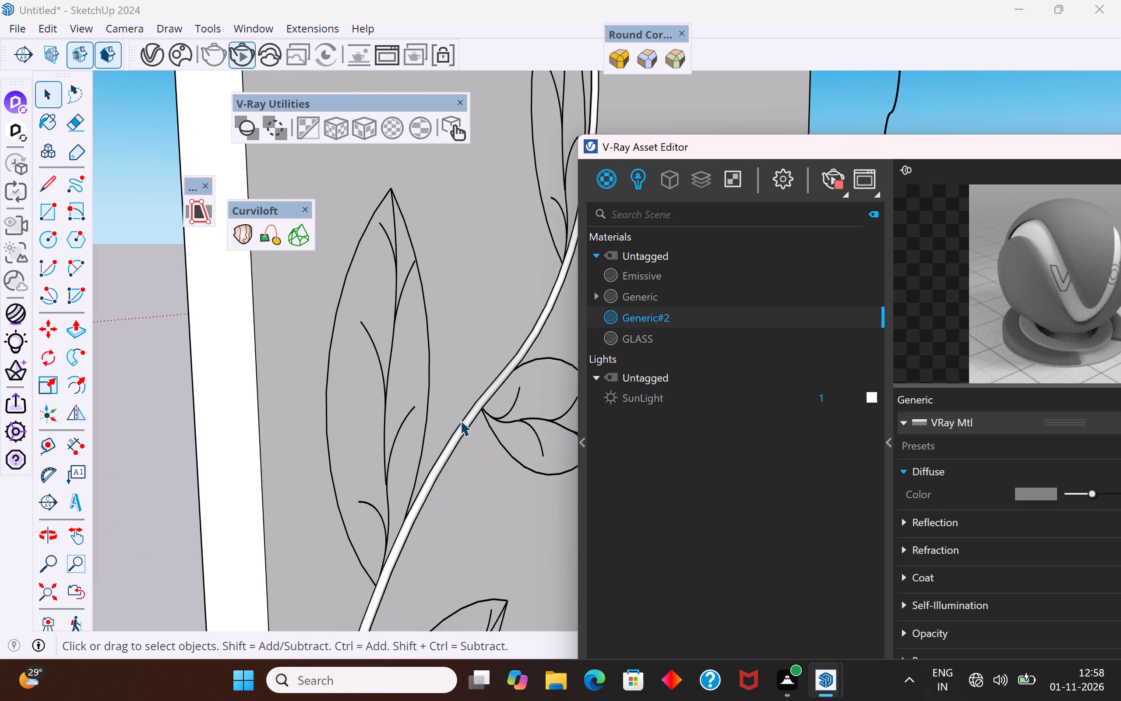
scroll(460, 420, up, 3)
triple_click(472, 429)
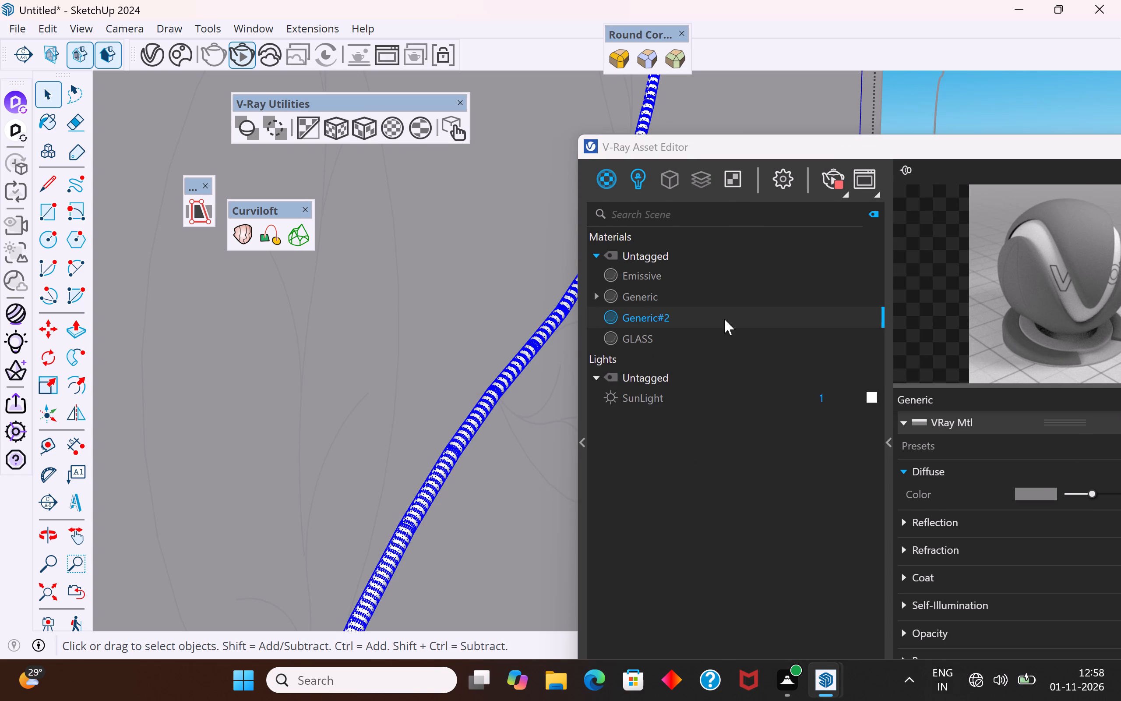
right_click(1029, 494)
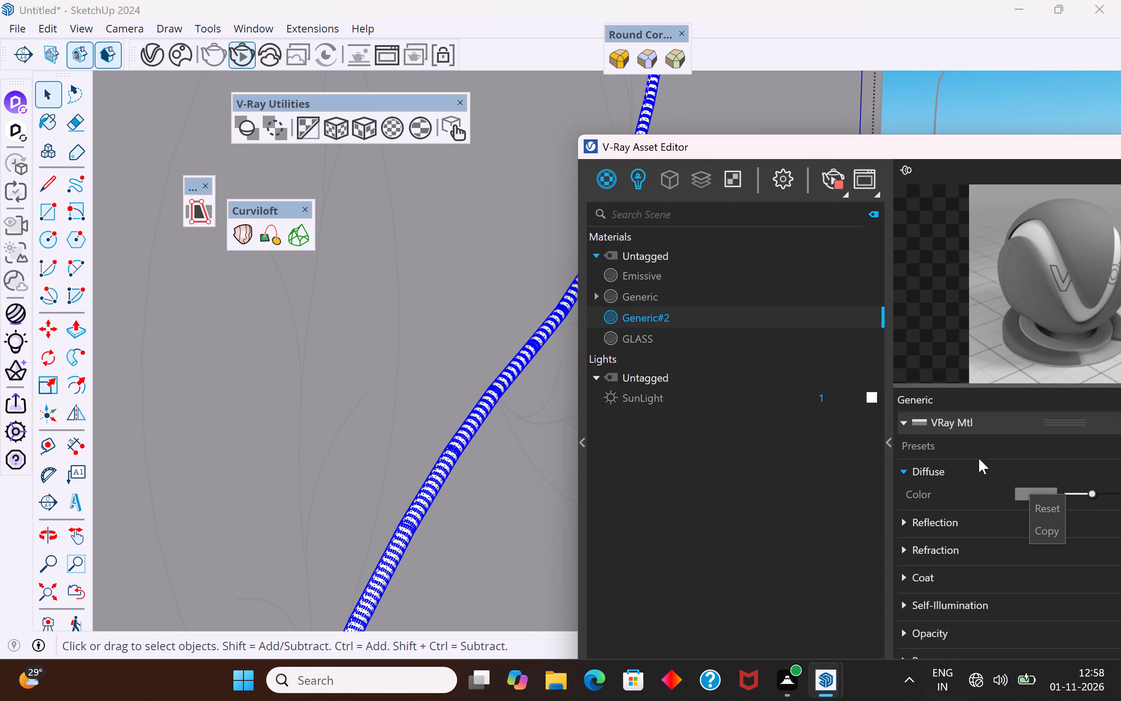
right_click(751, 313)
click(787, 356)
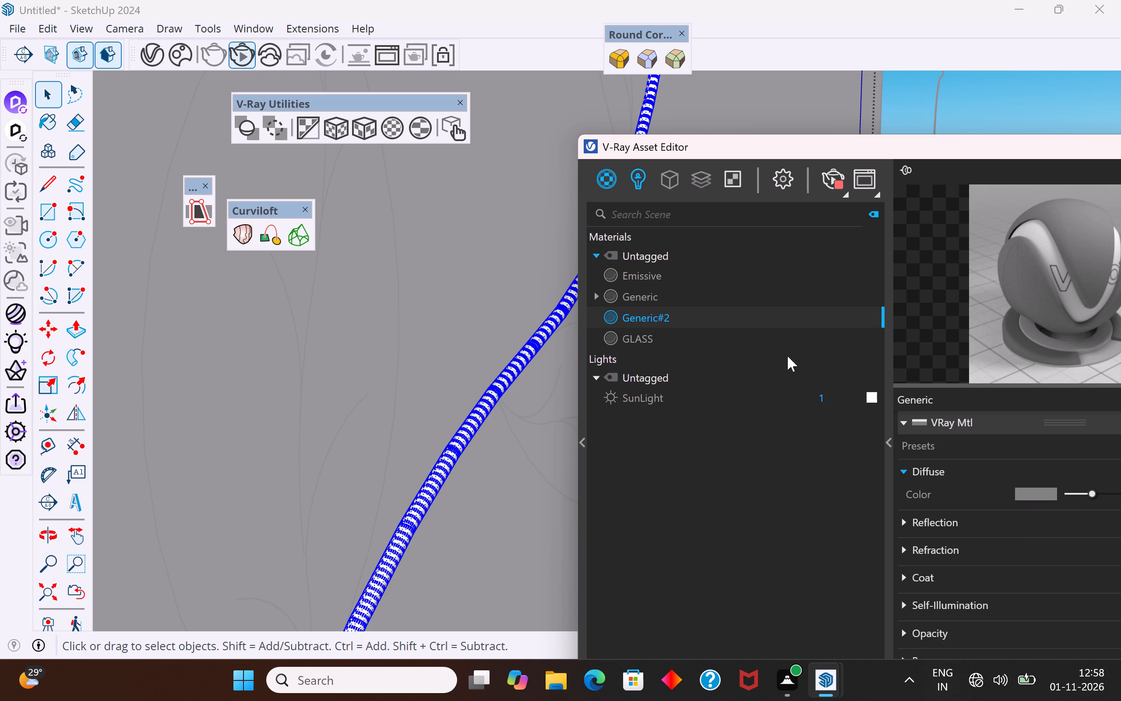
scroll(669, 420, down, 5)
drag(976, 153, 920, 152)
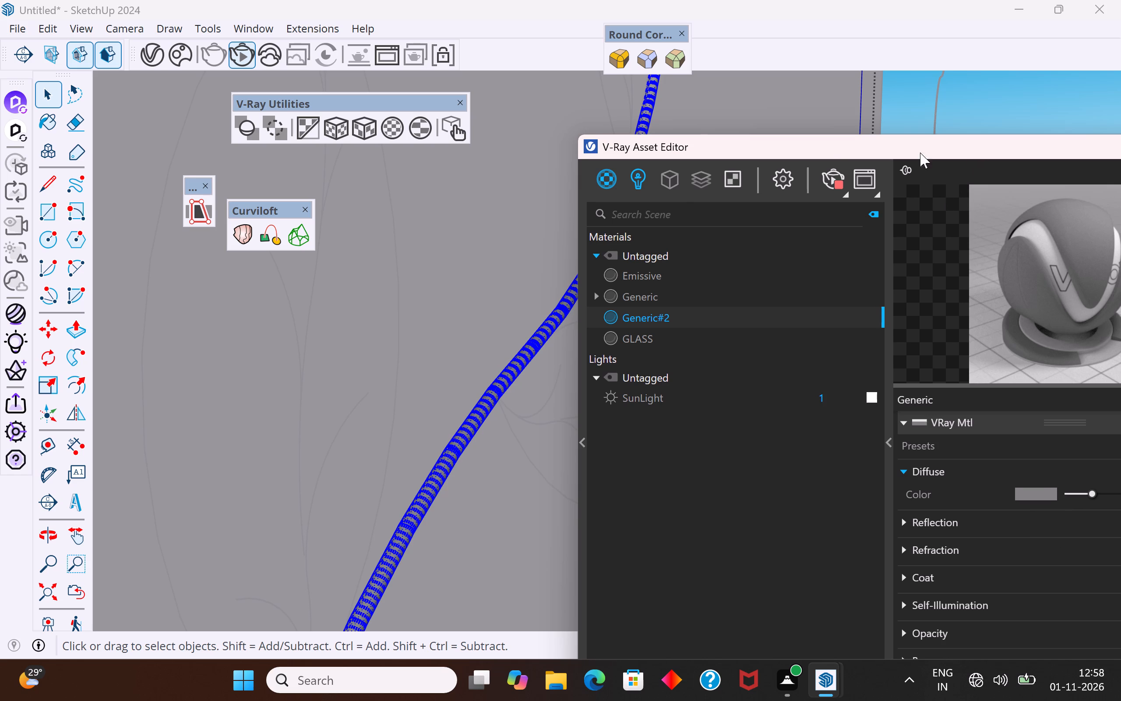
drag(920, 152, 825, 152)
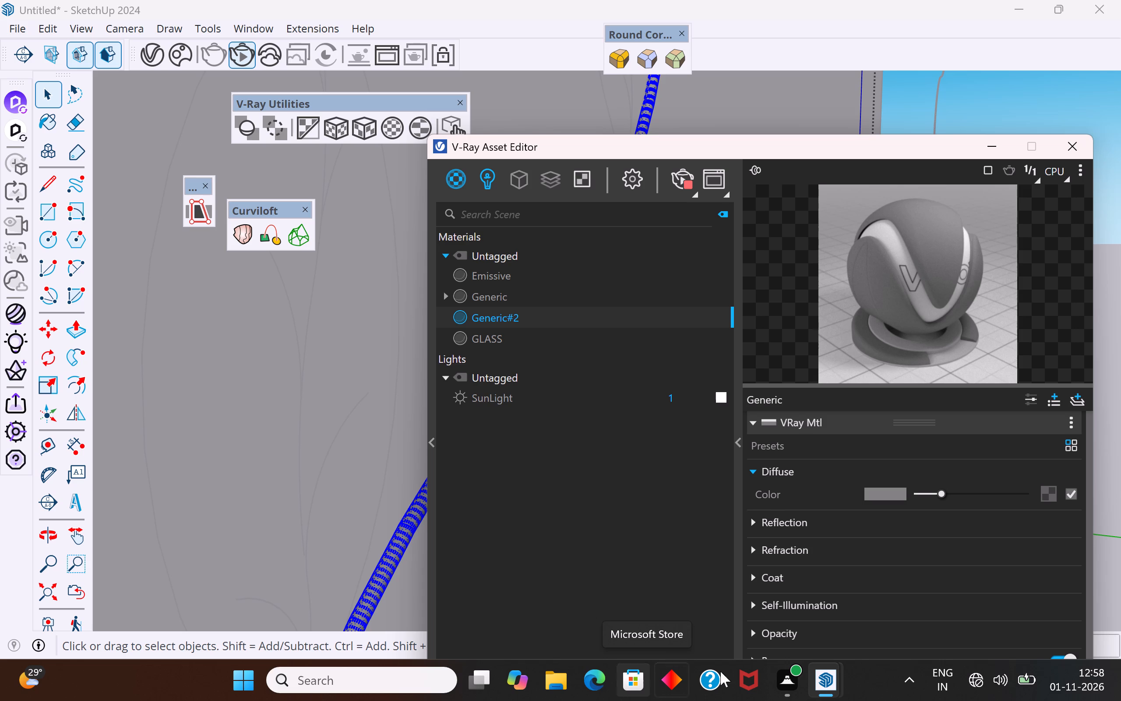
Set the Generic#2 material's diffuse color to black.
click(893, 496)
drag(448, 335, 462, 355)
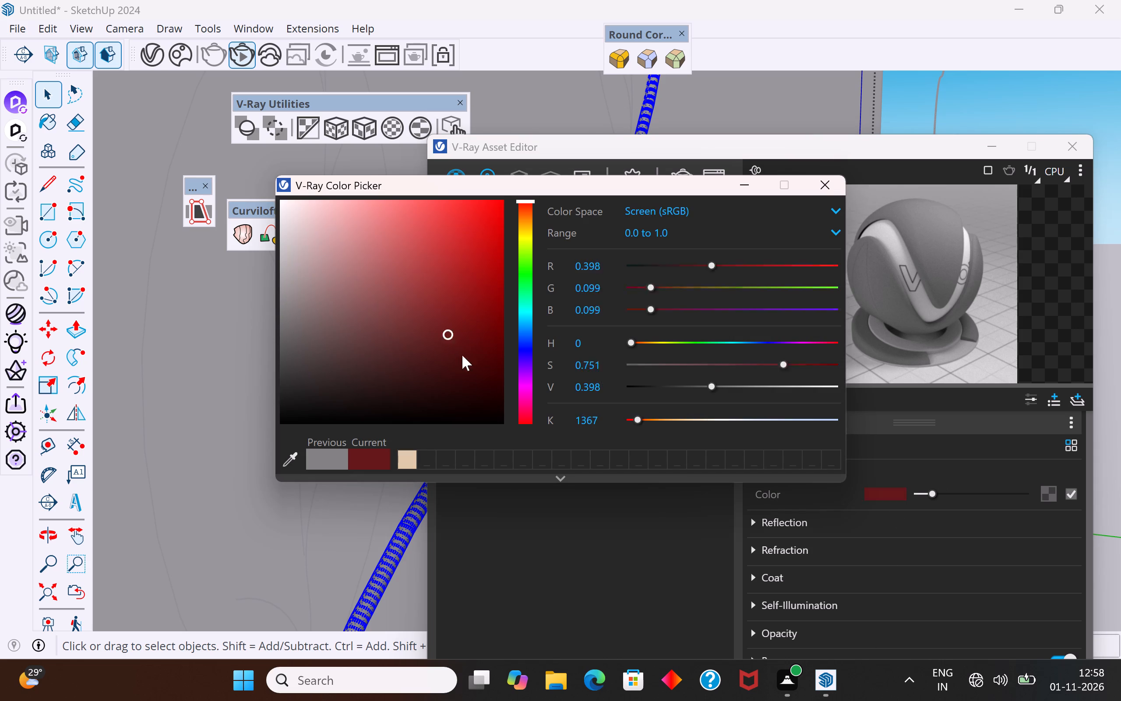
drag(462, 355, 543, 480)
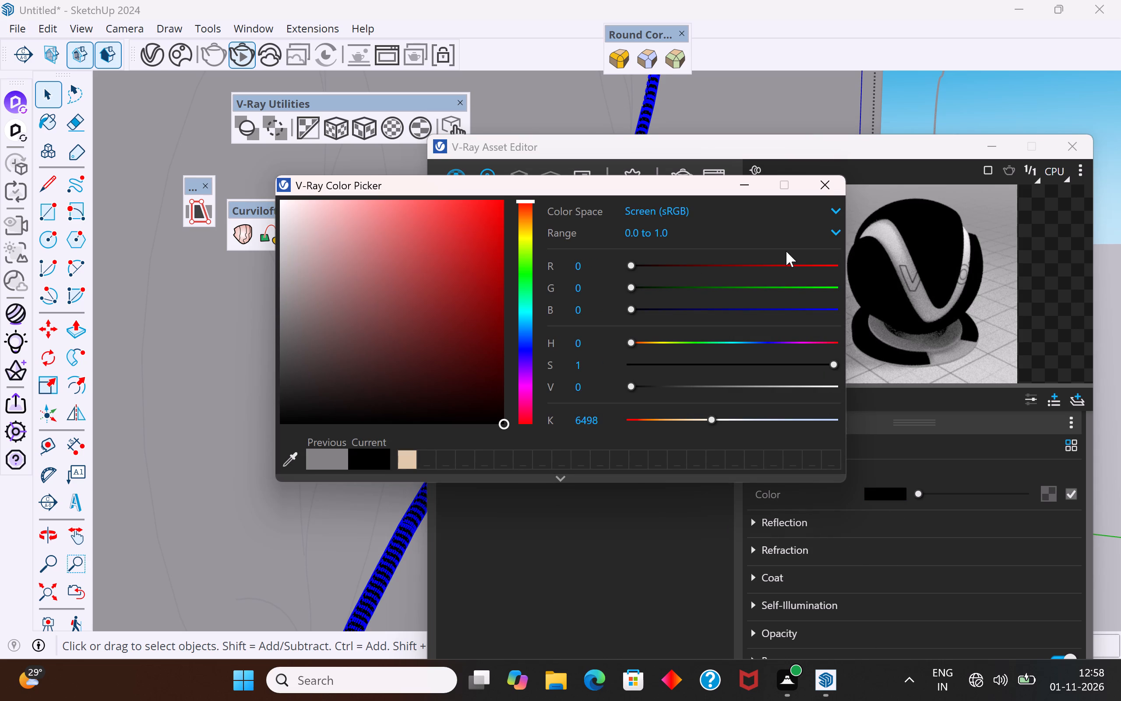
click(834, 183)
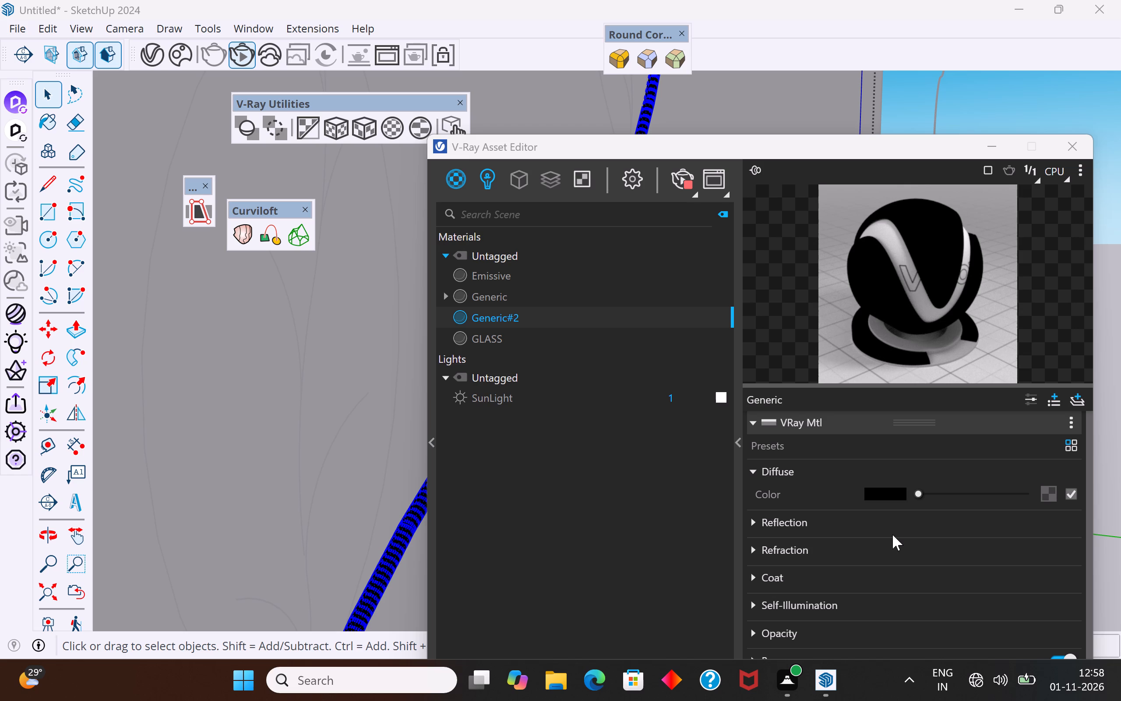
Set the Generic#2 material's reflection color to full white.
click(752, 522)
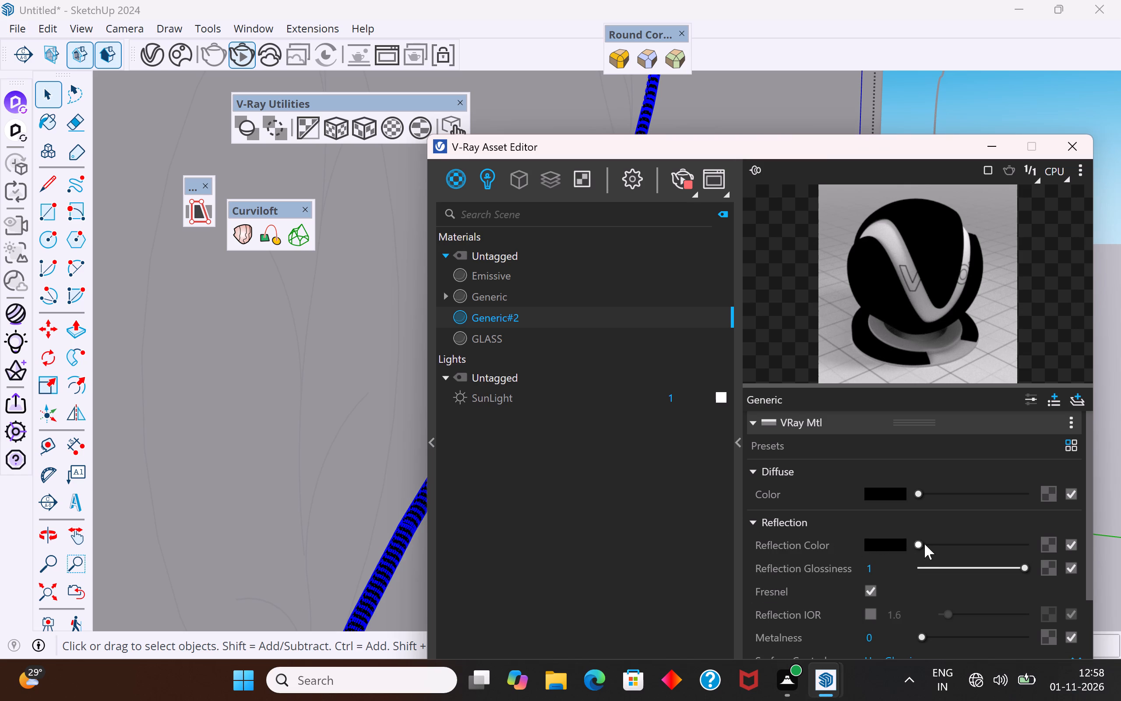
drag(919, 544, 1043, 544)
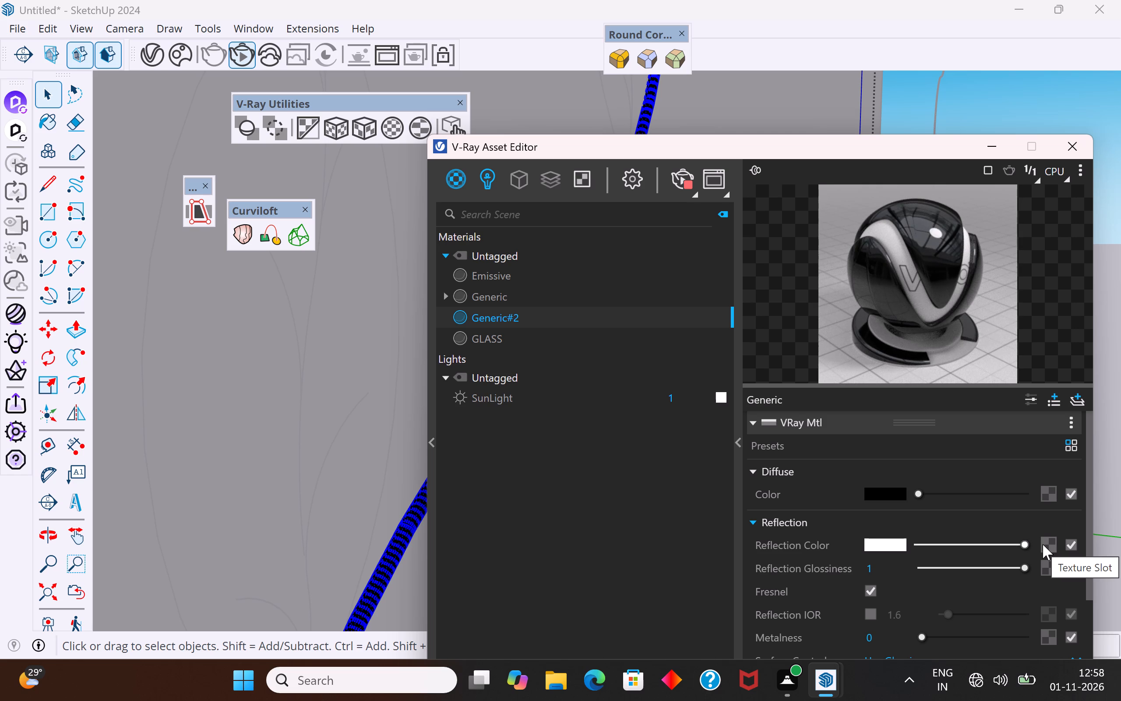
scroll(1043, 544, down, 1)
scroll(885, 568, up, 1)
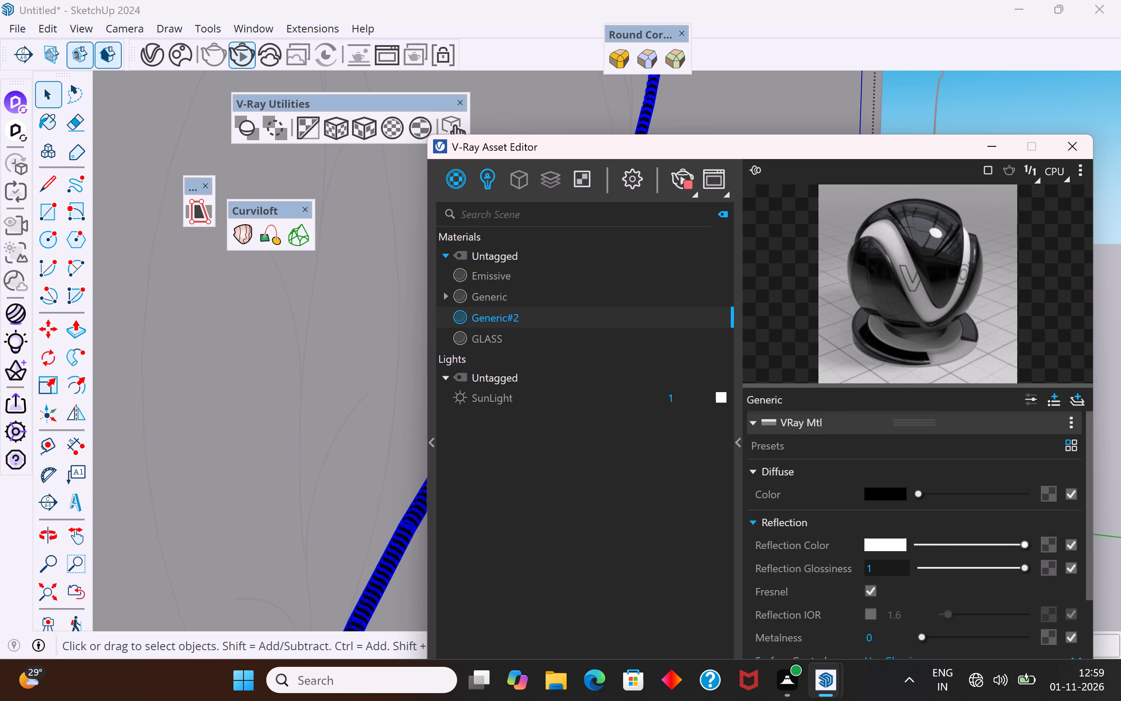
Set the Generic#2 material's refraction color to full white so it renders as clear glass.
scroll(882, 568, down, 1)
click(758, 597)
scroll(758, 597, down, 2)
scroll(905, 529, up, 1)
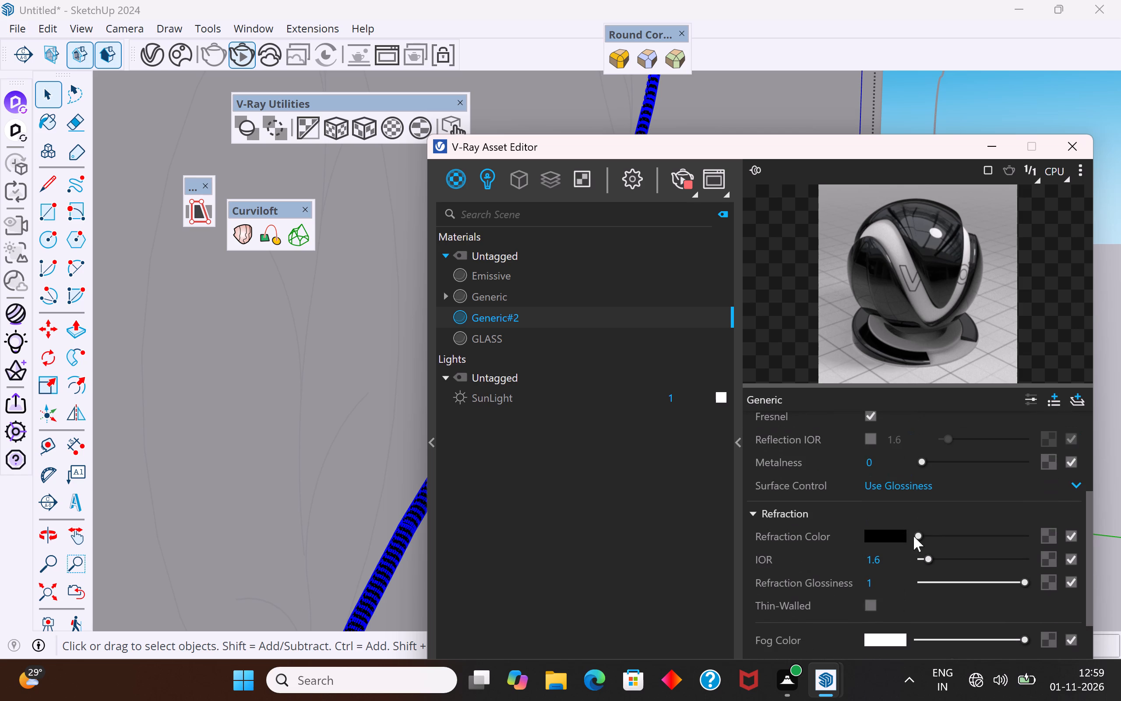
drag(916, 534, 1071, 548)
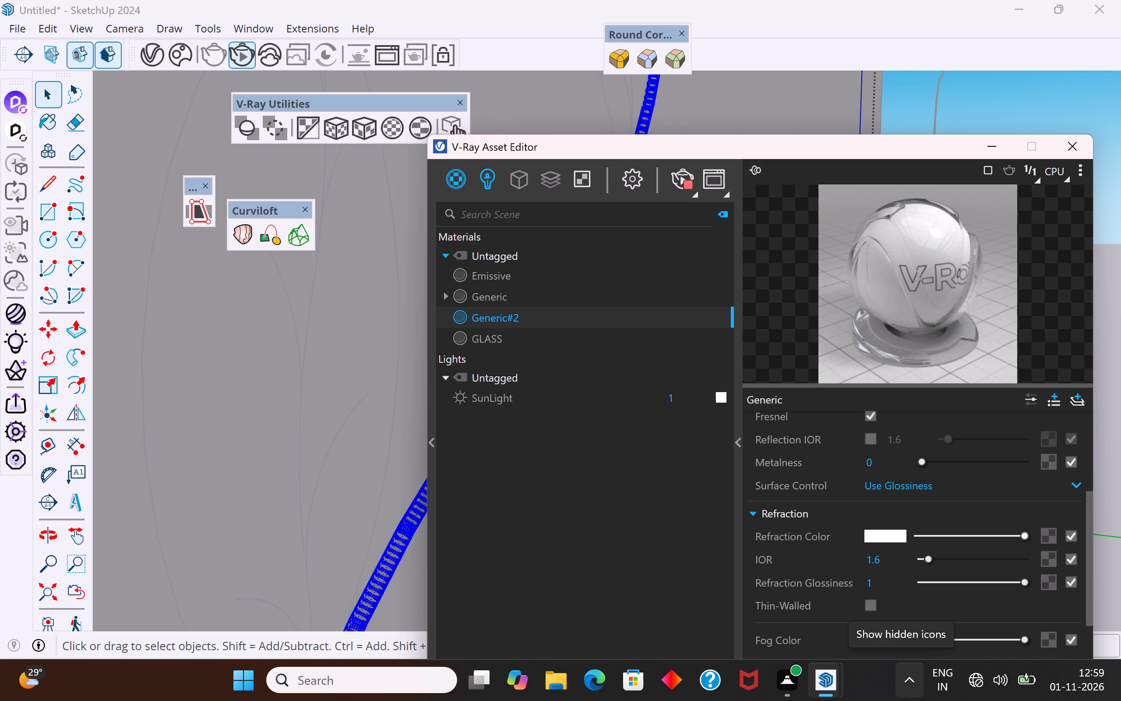
Apply the Generic#2 material to the selected faces of the vine stem again.
right_click(570, 322)
click(629, 360)
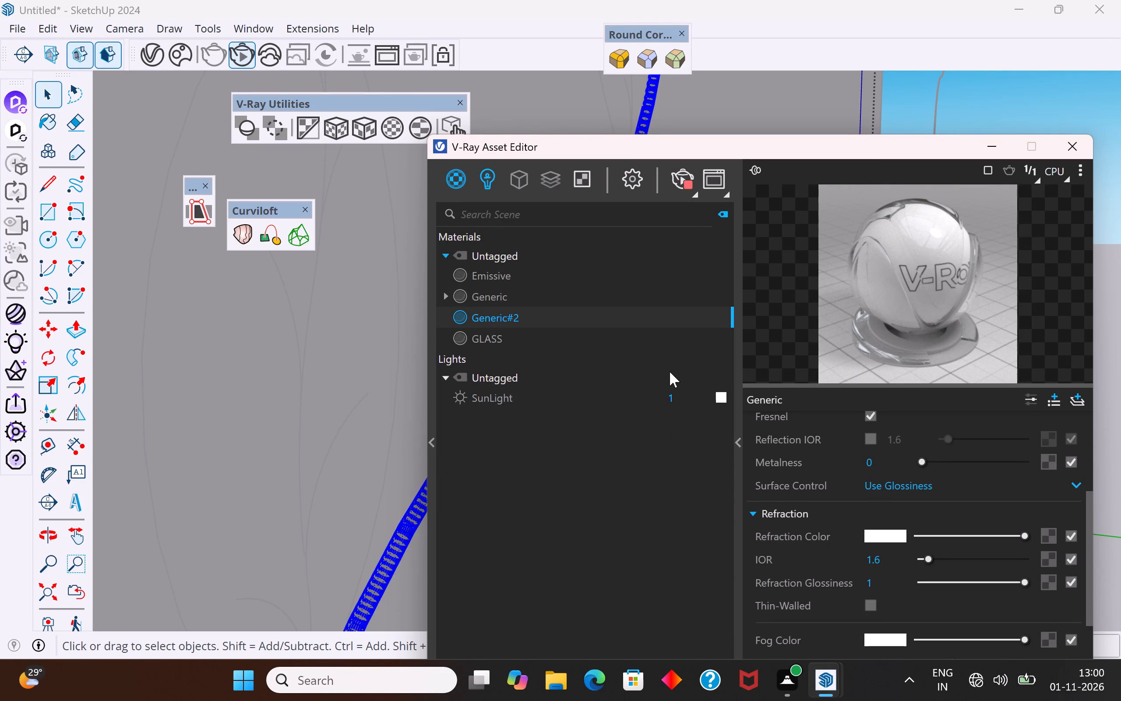
Stop the running render, run a new test render to check the glass stem, and exit the stem's group.
click(682, 177)
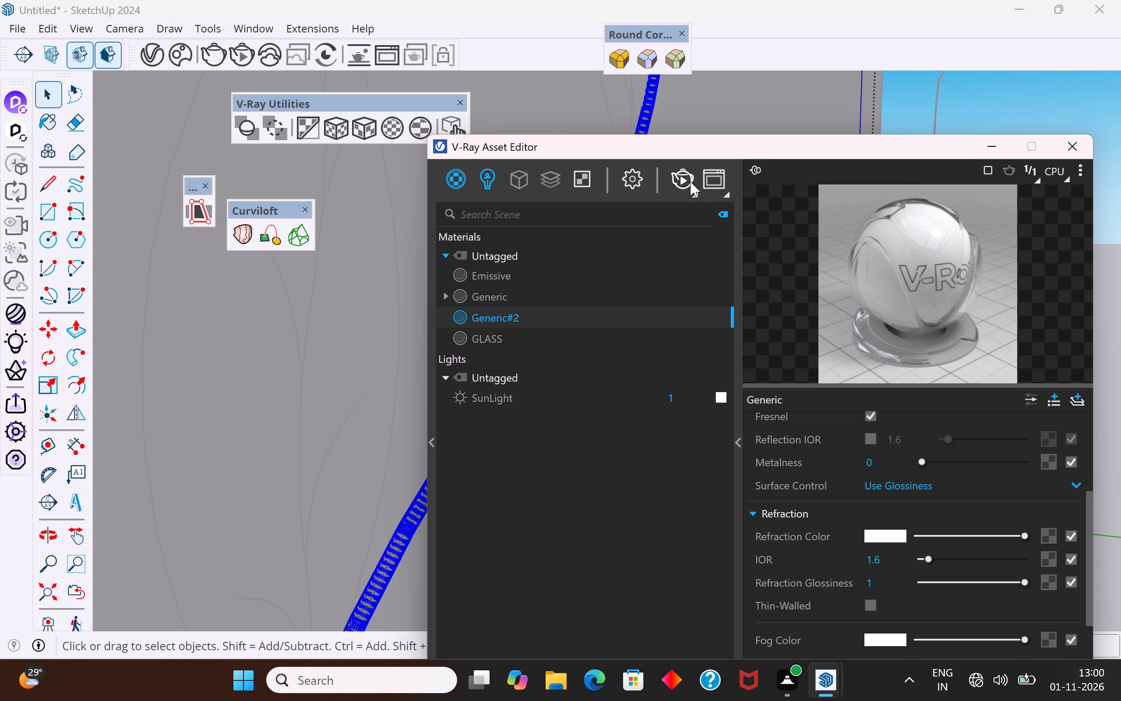
click(684, 182)
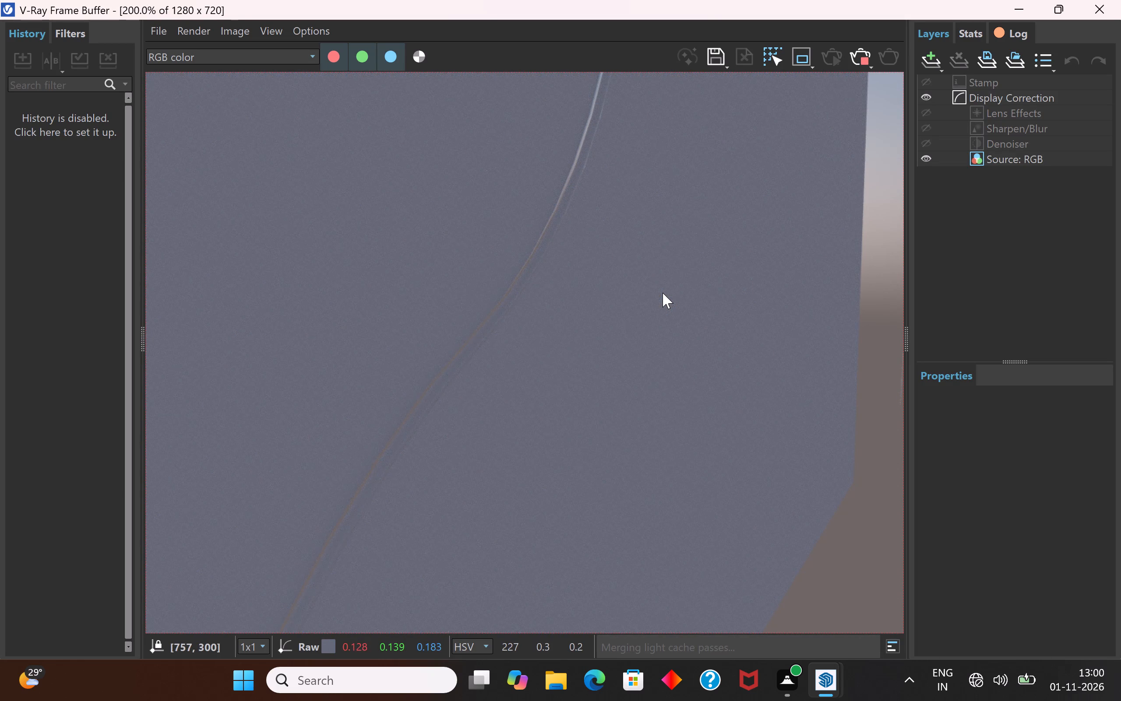
scroll(663, 293, down, 2)
scroll(663, 293, up, 1)
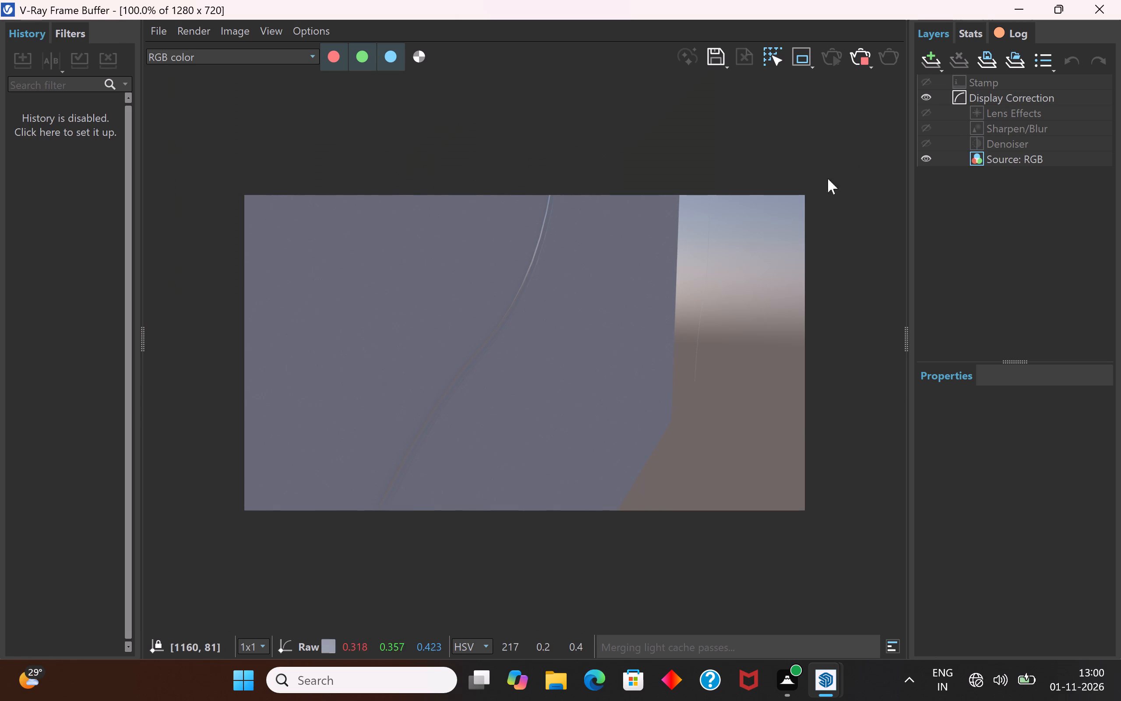
click(1097, 4)
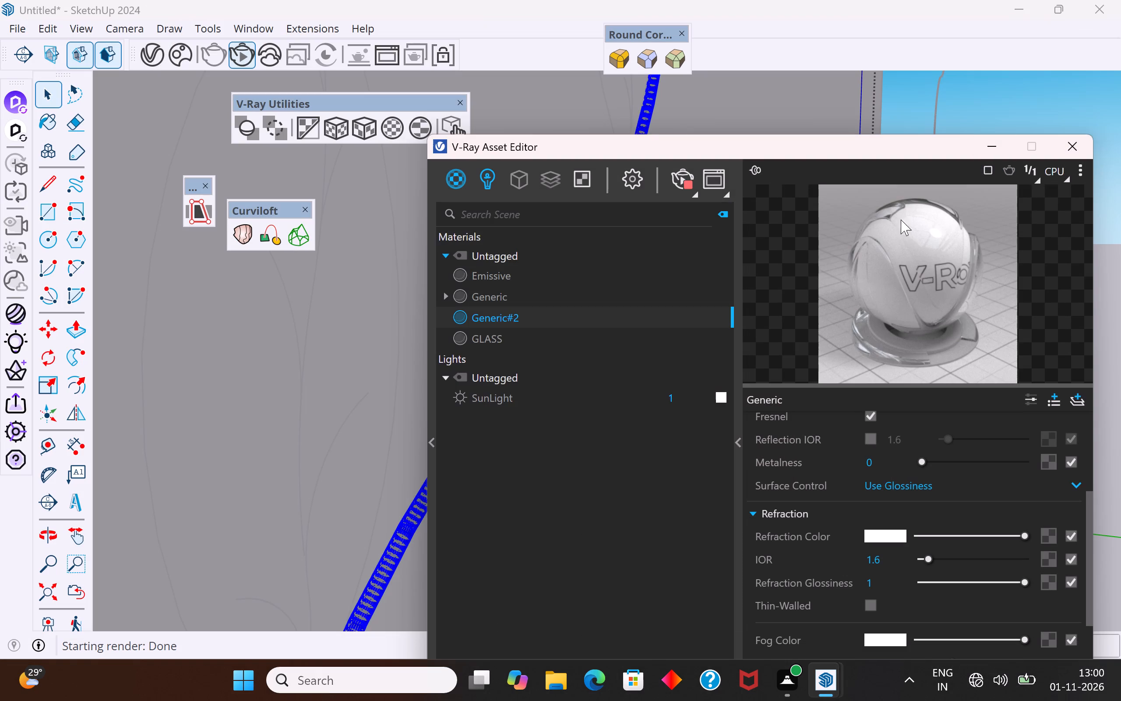
click(1079, 146)
click(981, 241)
Move the thin wavy tube beside the panel about 14' 11 15/16" onto the base of the glass vine stem.
scroll(762, 368, down, 1)
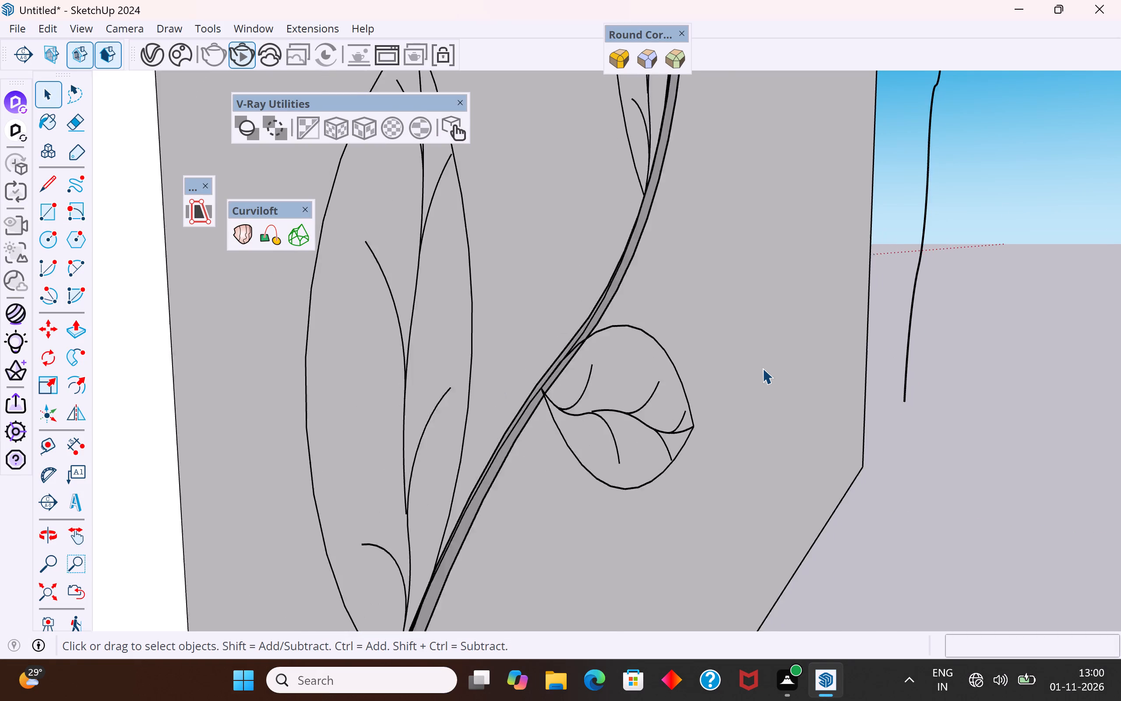
scroll(762, 368, down, 2)
scroll(851, 283, down, 2)
click(890, 381)
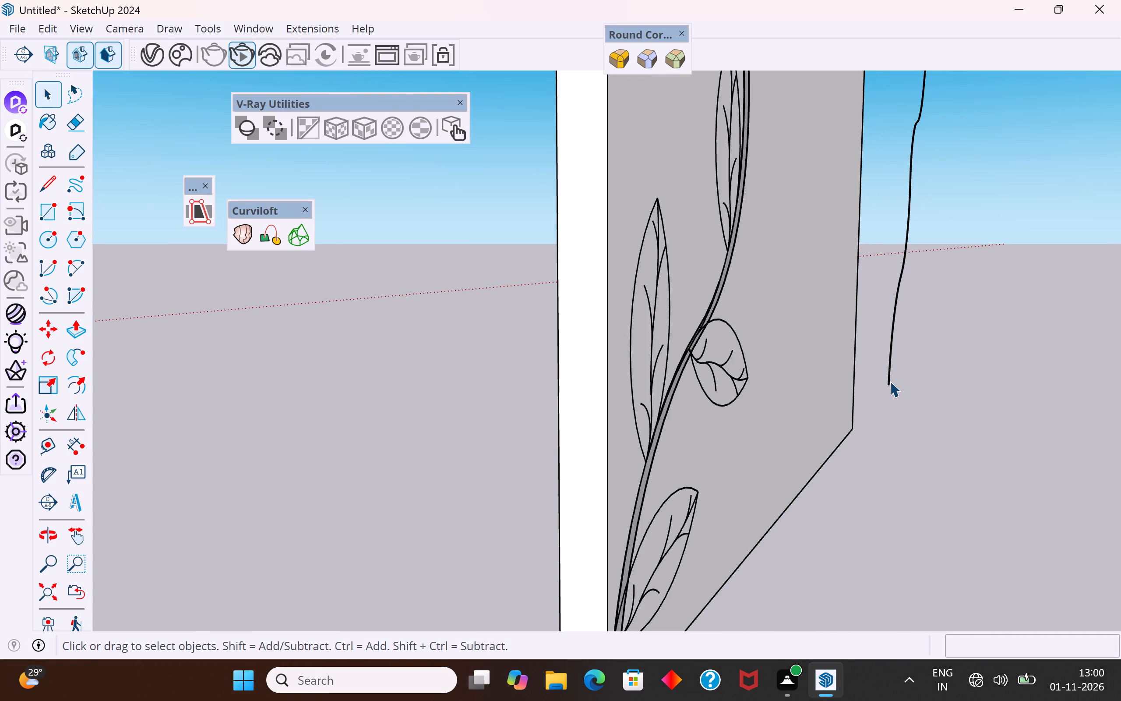
drag(891, 368, 882, 386)
scroll(893, 381, up, 1)
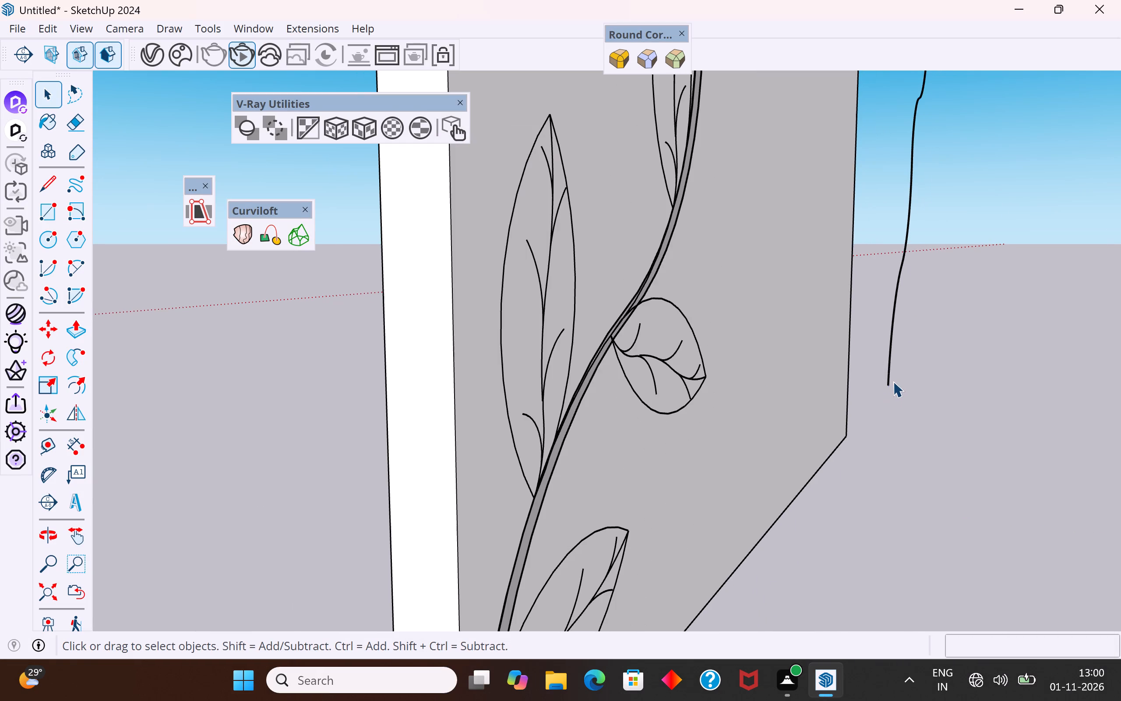
key(m)
click(891, 382)
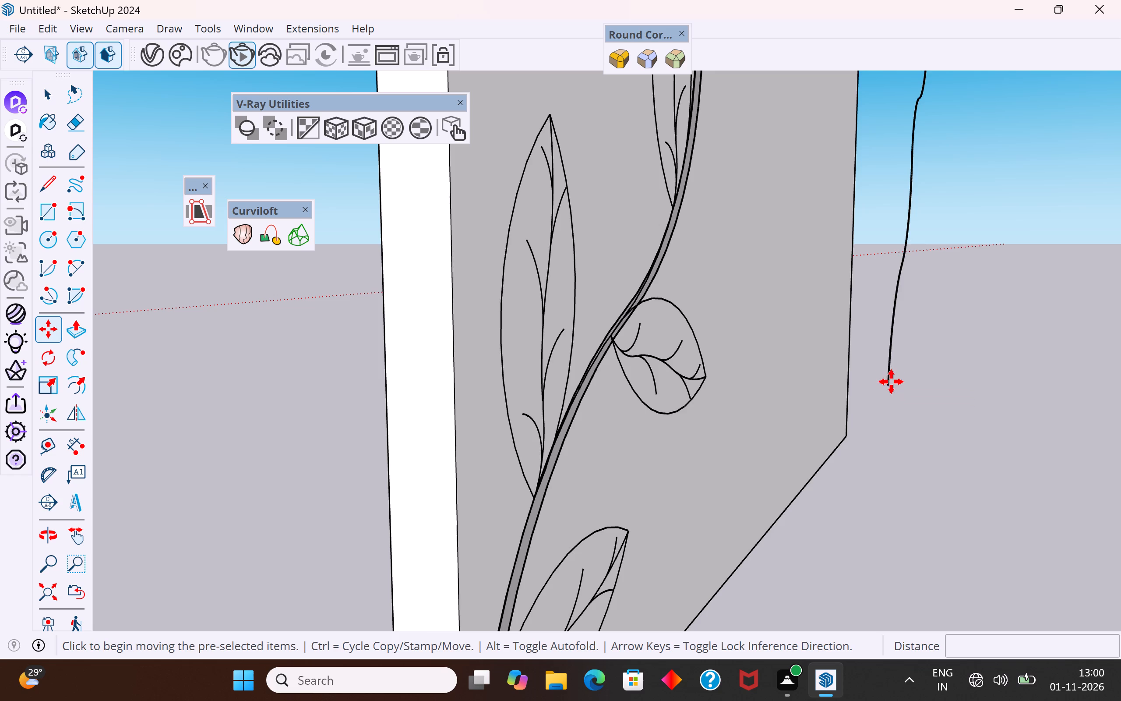
scroll(905, 251, down, 6)
scroll(793, 413, up, 8)
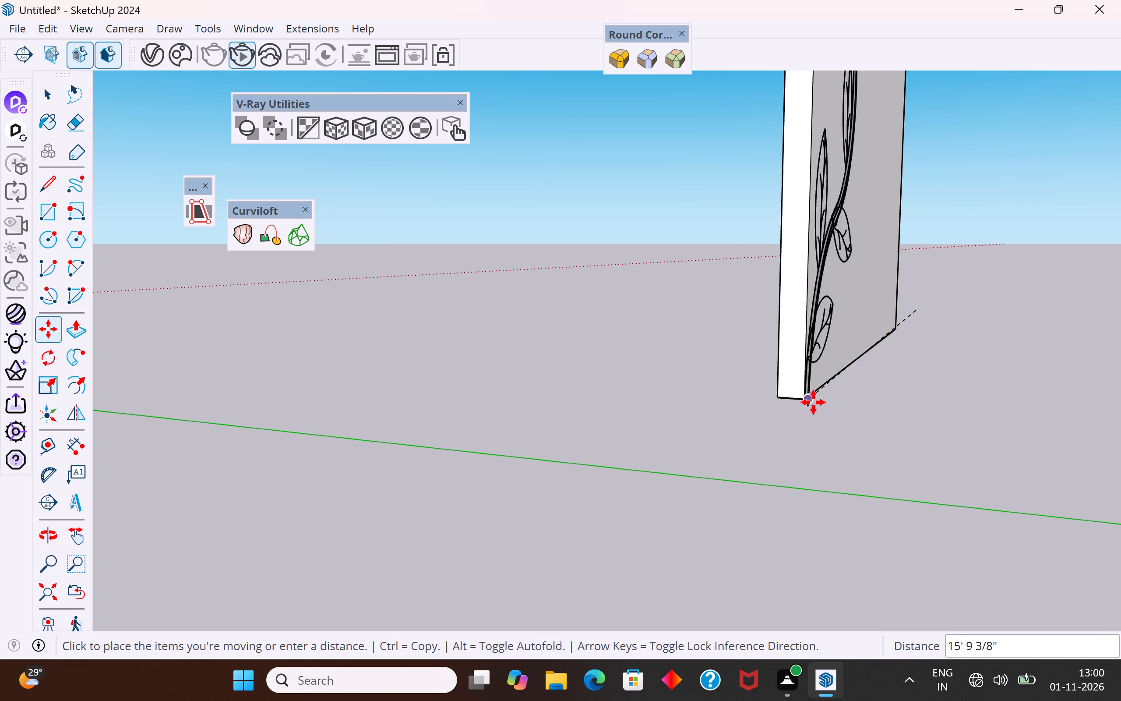
scroll(813, 402, up, 20)
scroll(813, 402, up, 8)
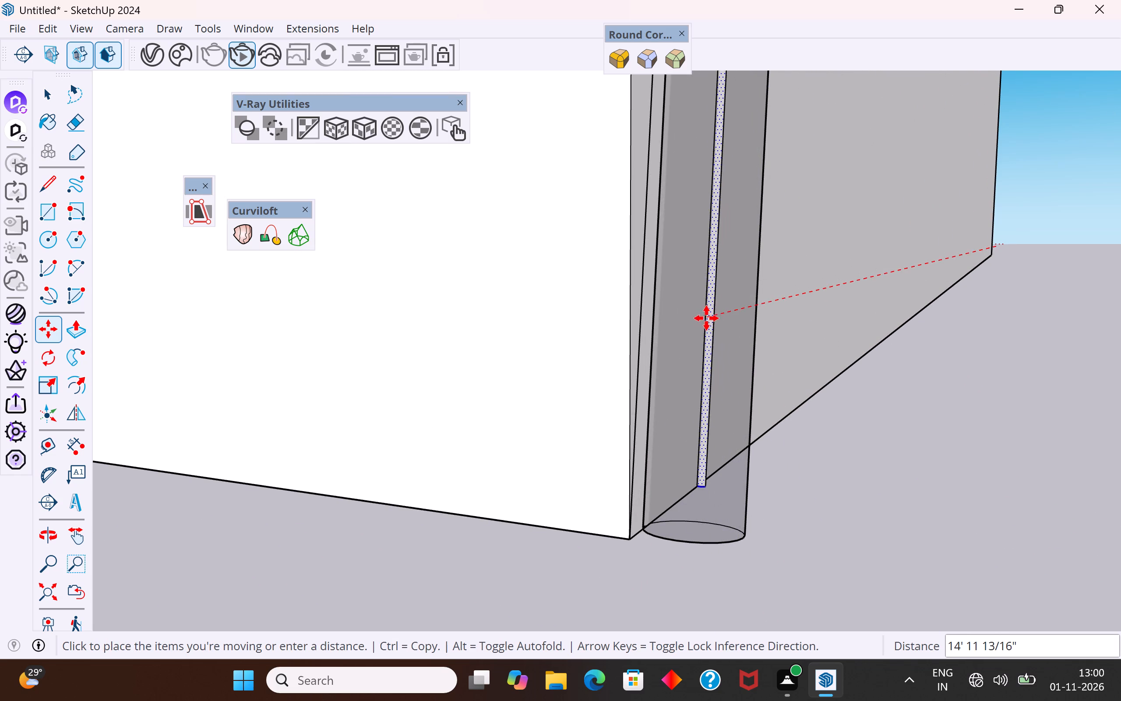
click(701, 328)
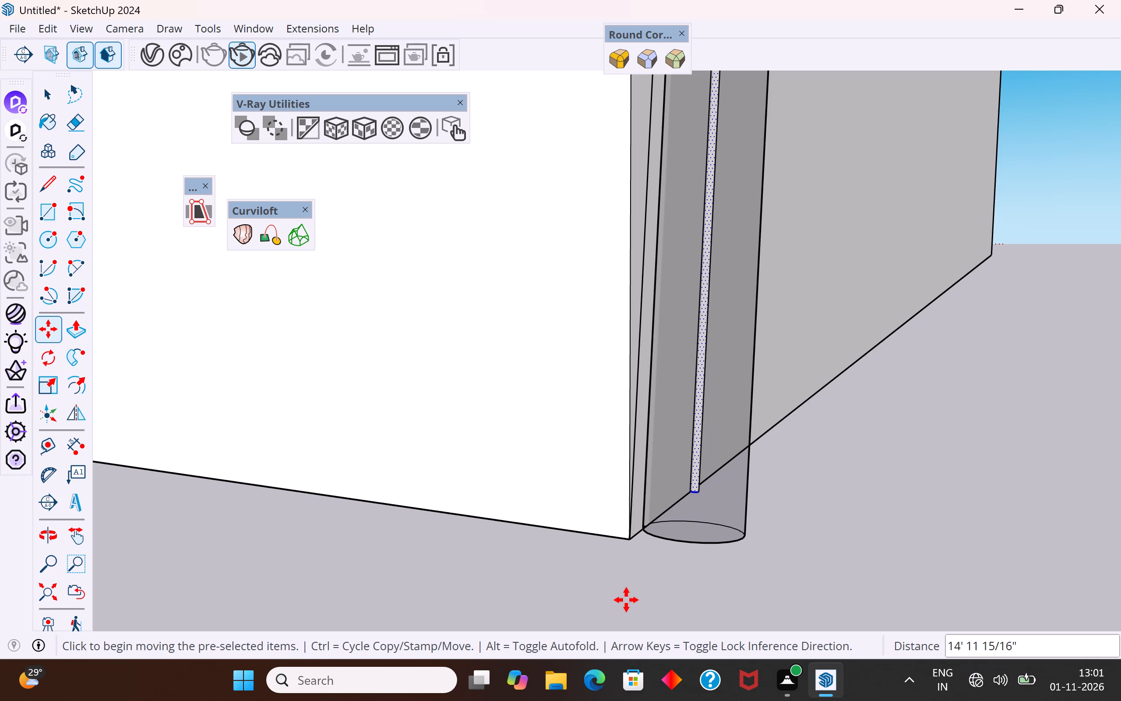
Move the thin tube about 11/16" so its lower end sits near the centre of the glass stem's round end.
click(46, 90)
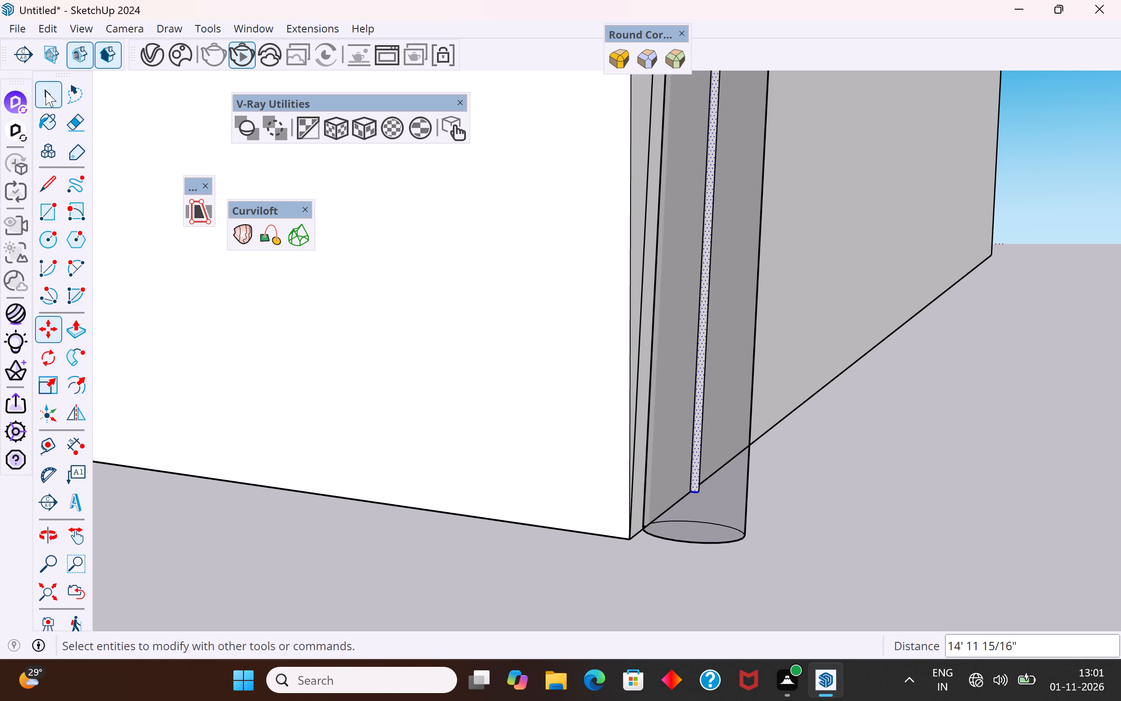
middle_drag(737, 459, 714, 262)
scroll(714, 481, up, 3)
middle_drag(683, 477, 592, 477)
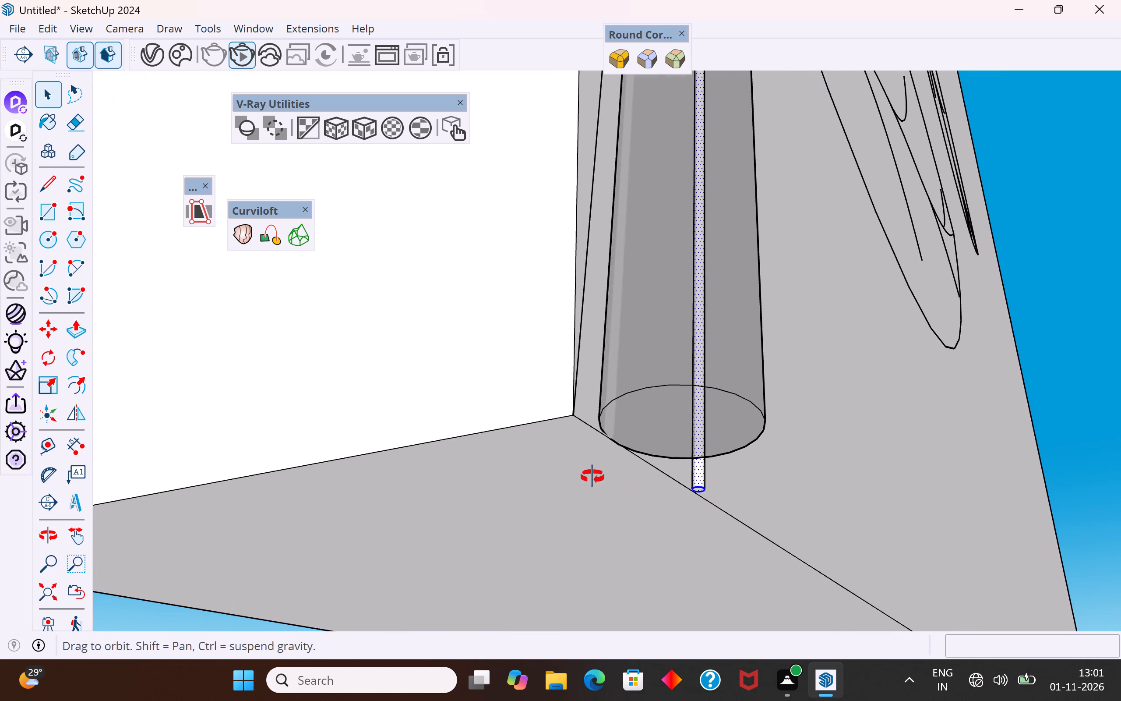
middle_drag(592, 477, 359, 488)
click(726, 447)
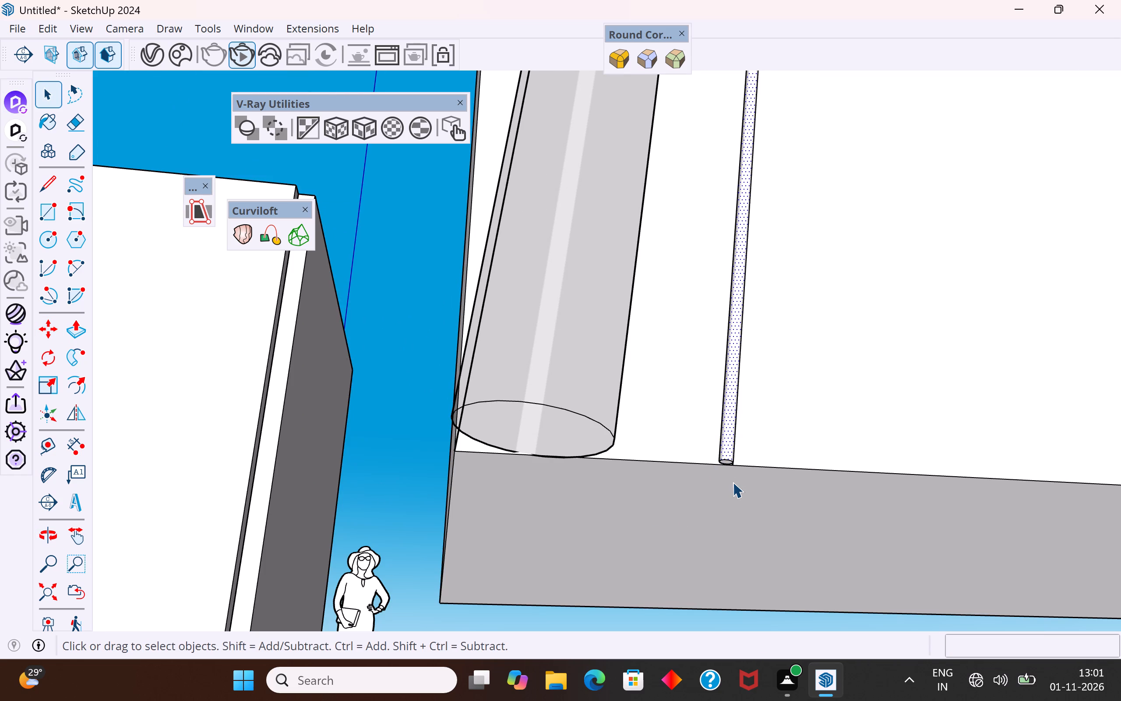
key(m)
click(725, 461)
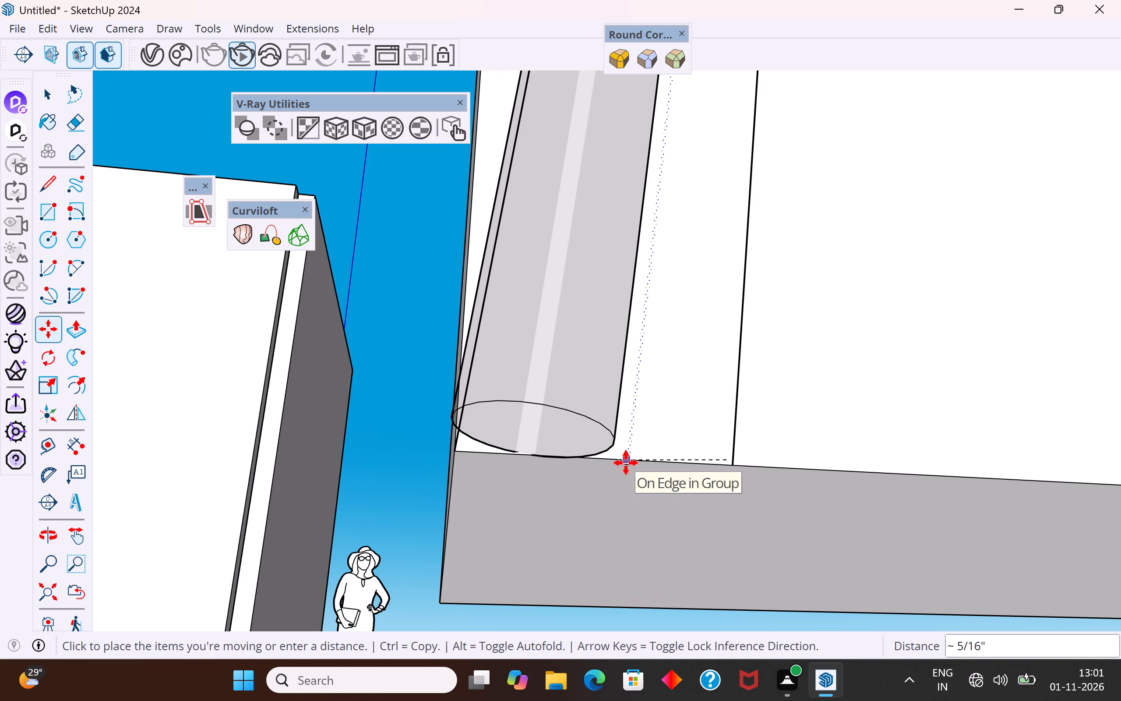
middle_drag(656, 464, 684, 422)
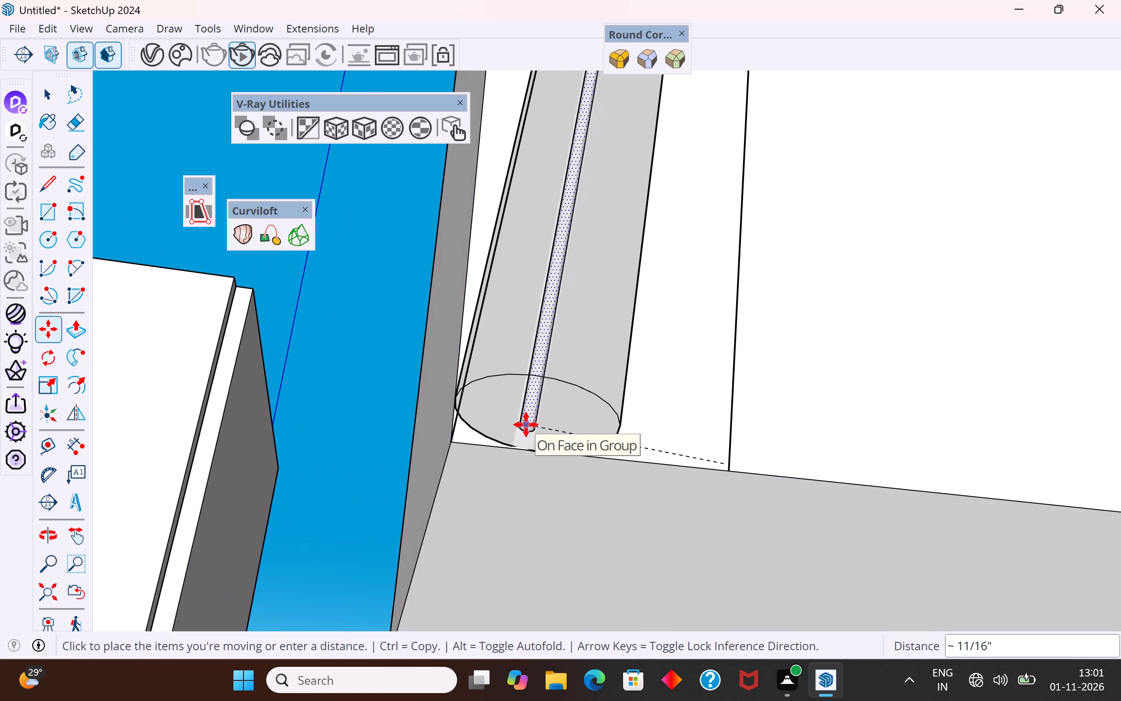
middle_drag(532, 425, 633, 350)
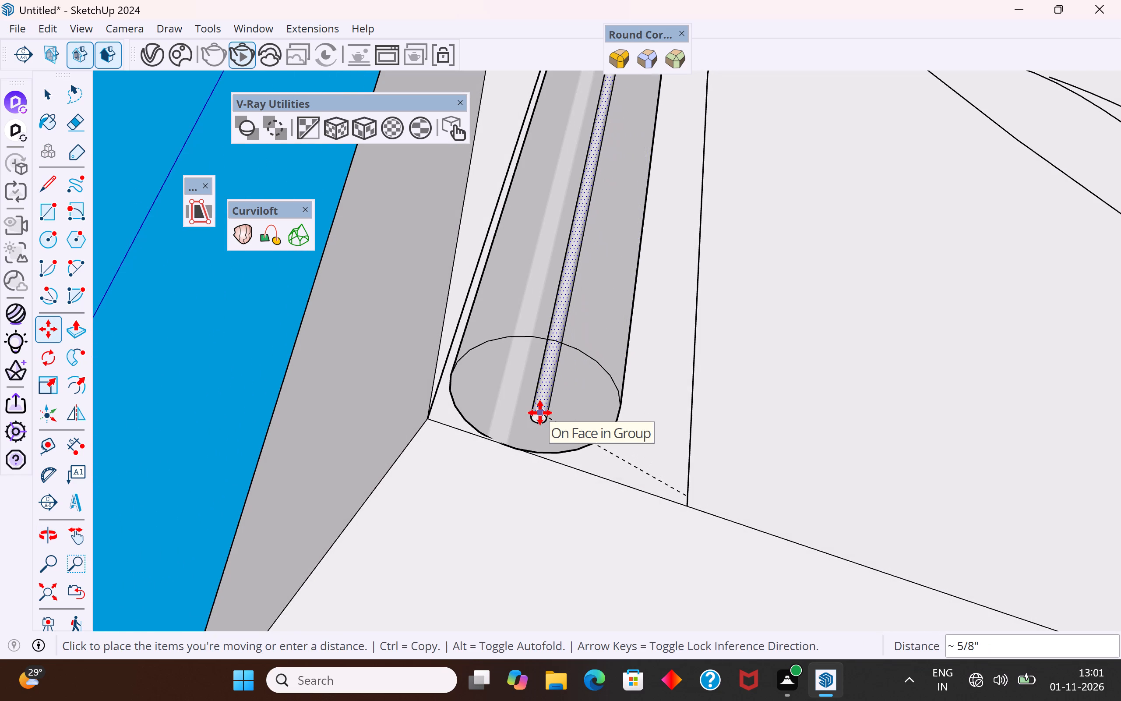
middle_drag(540, 413, 639, 278)
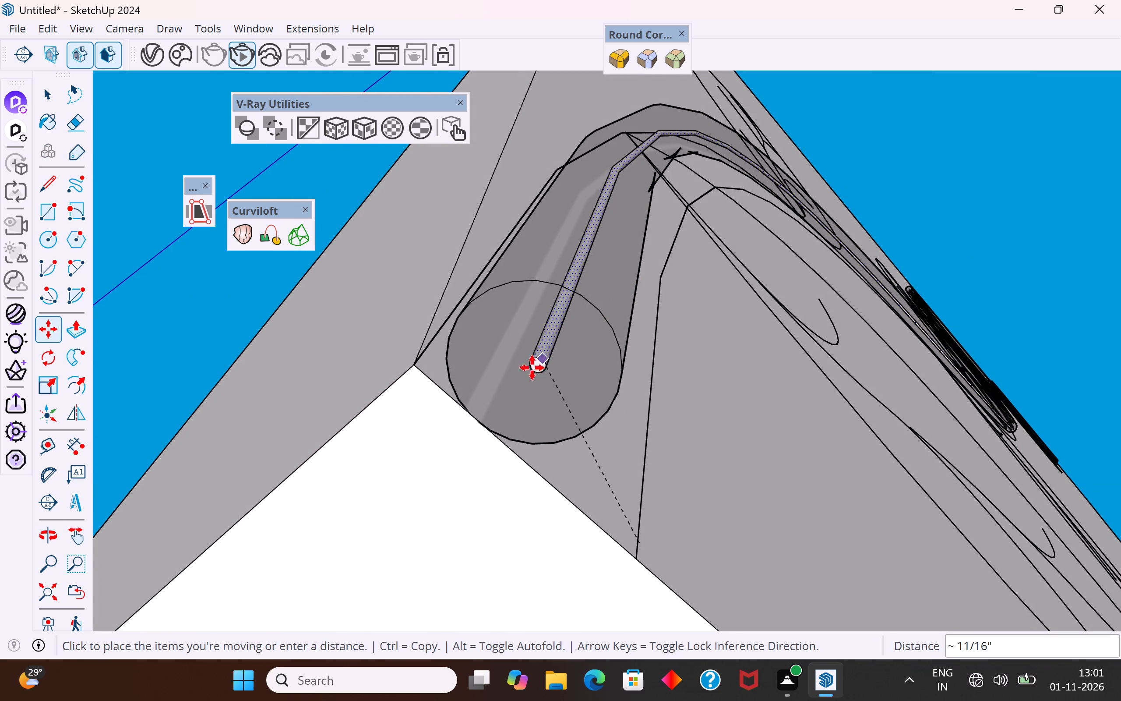
click(540, 373)
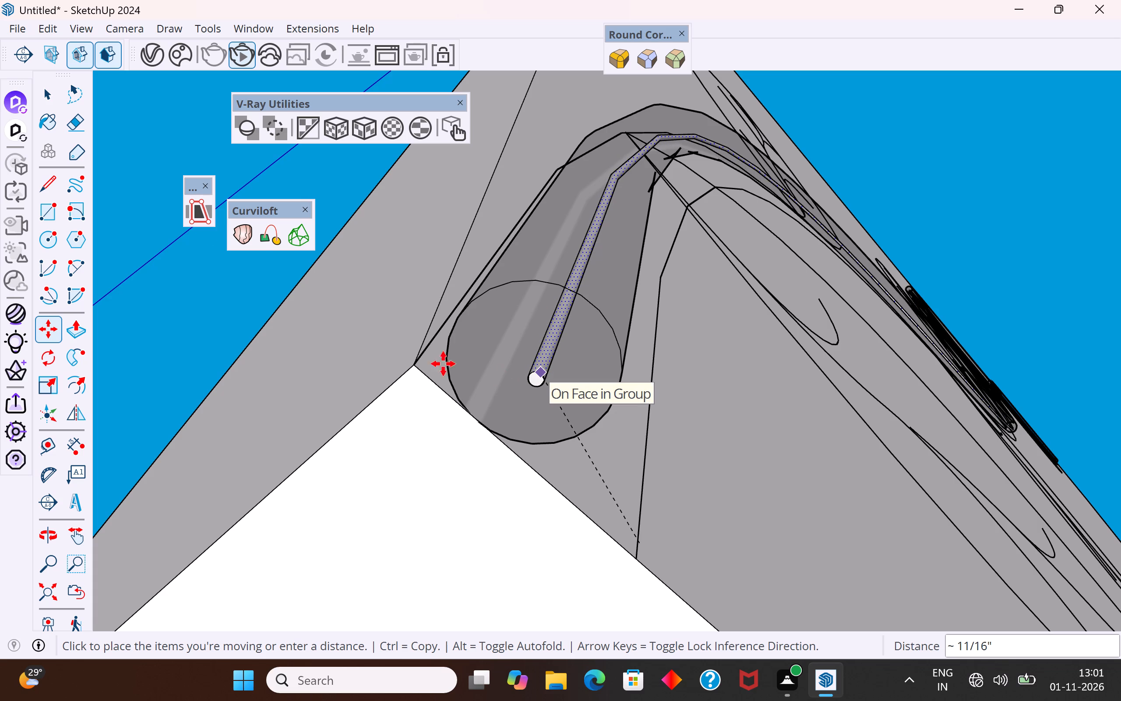
Examine how the thin tube runs inside the glass vine stem along the panel.
scroll(480, 453, down, 5)
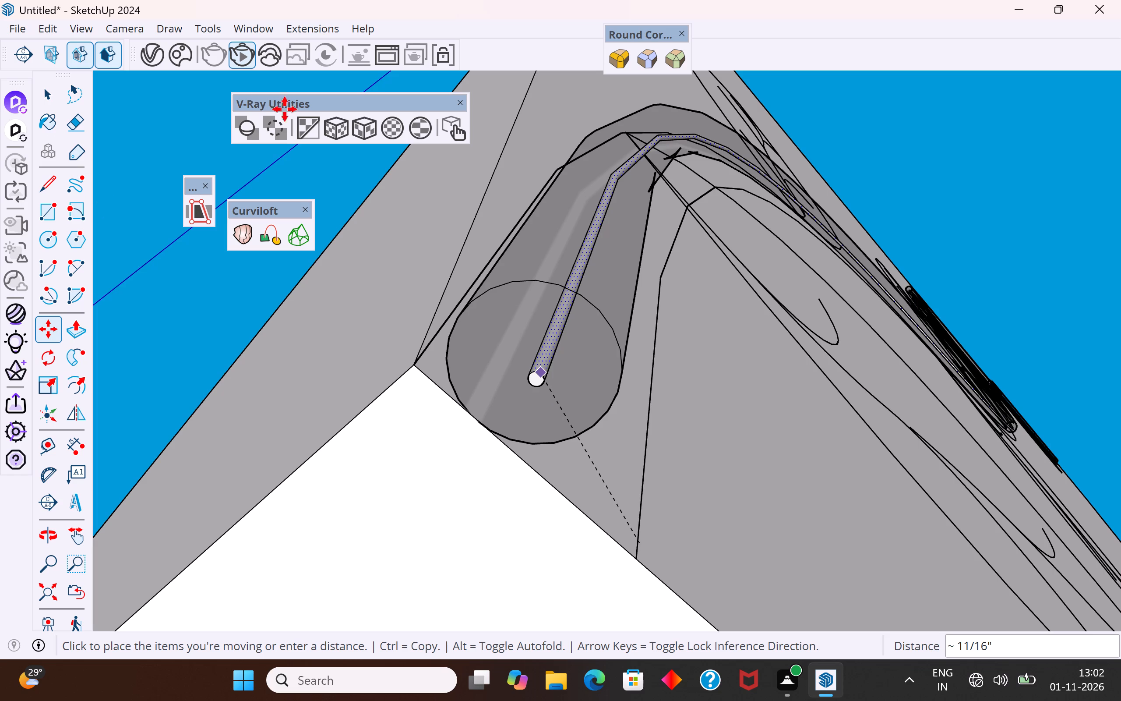
scroll(532, 431, down, 18)
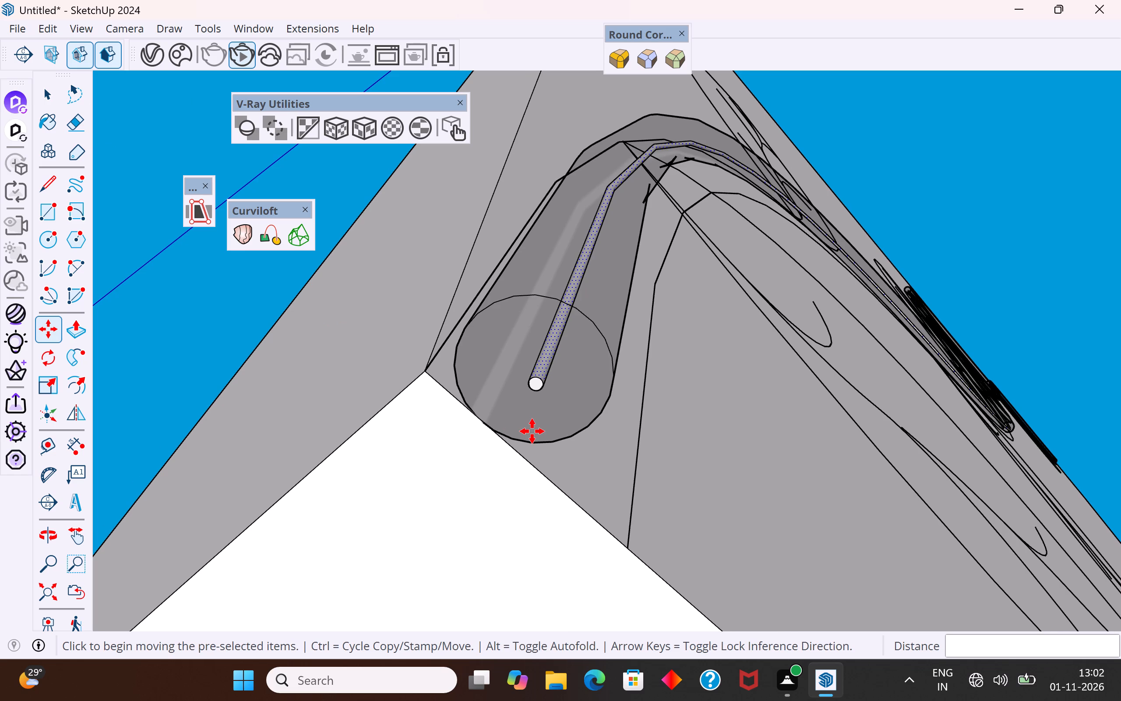
scroll(532, 431, down, 4)
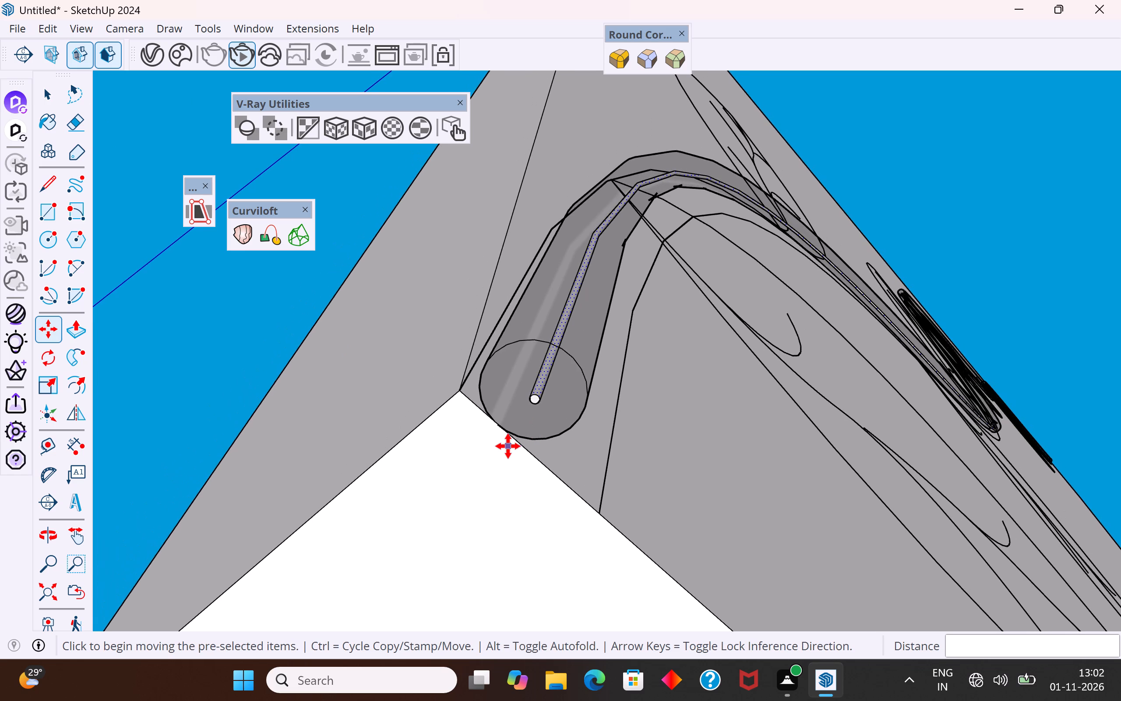
scroll(508, 446, down, 14)
middle_drag(691, 272, 607, 485)
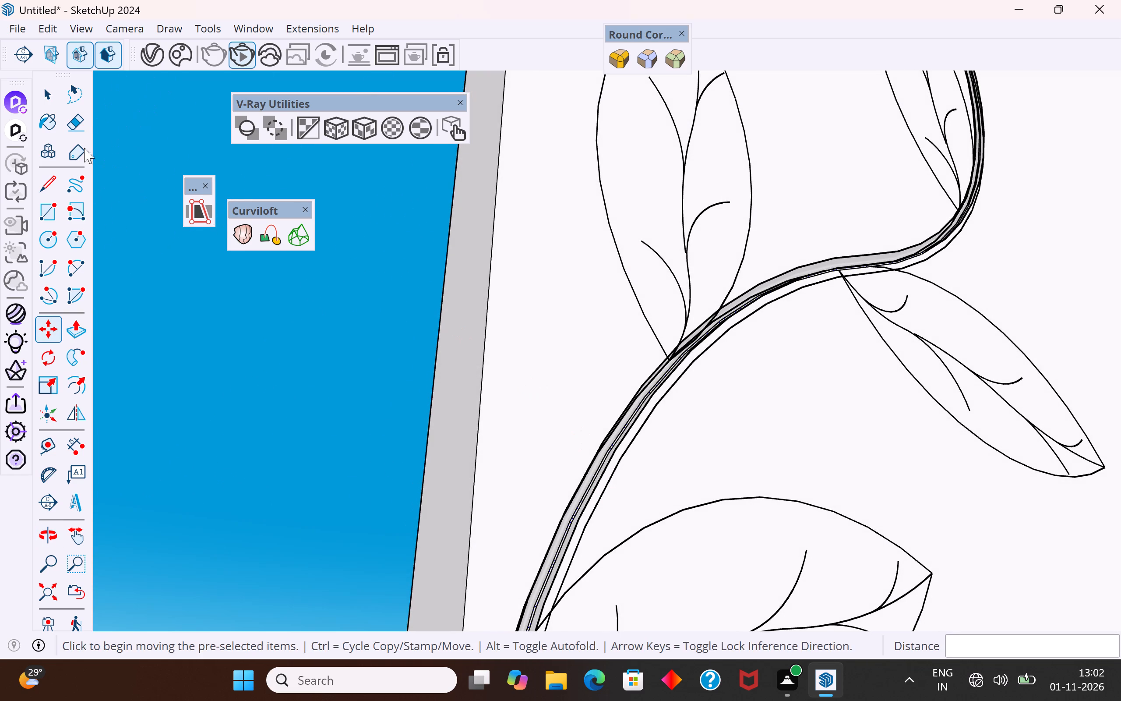
Clear the selection and examine how the thin tube follows the glass vine stem along the panel's full length.
click(44, 97)
click(183, 307)
scroll(300, 505, down, 5)
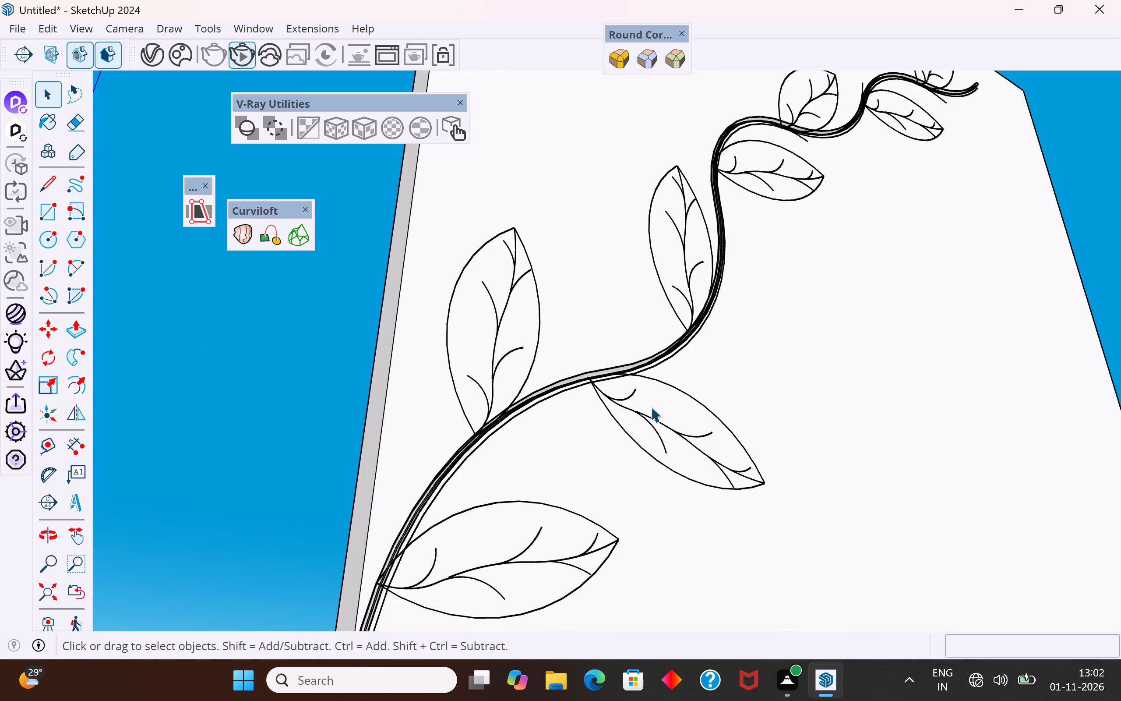
scroll(647, 408, down, 3)
middle_drag(744, 295, 712, 504)
scroll(713, 283, up, 8)
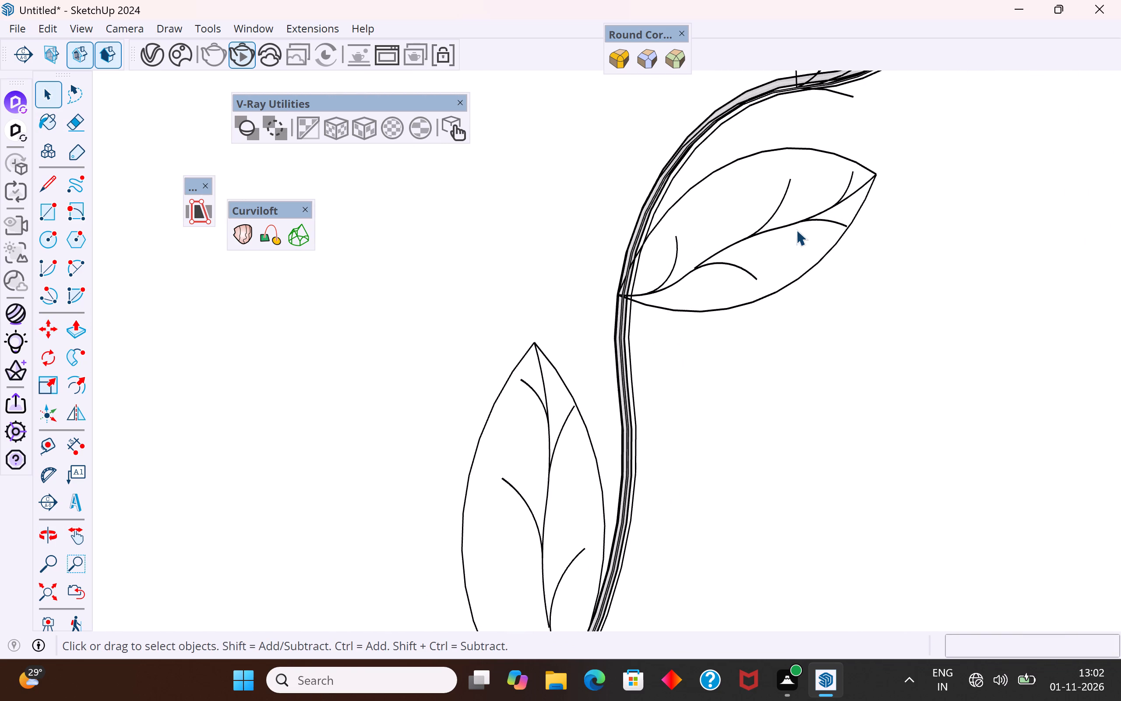
middle_drag(795, 234, 597, 370)
scroll(571, 377, up, 1)
scroll(384, 450, down, 7)
scroll(816, 156, up, 5)
scroll(775, 193, up, 2)
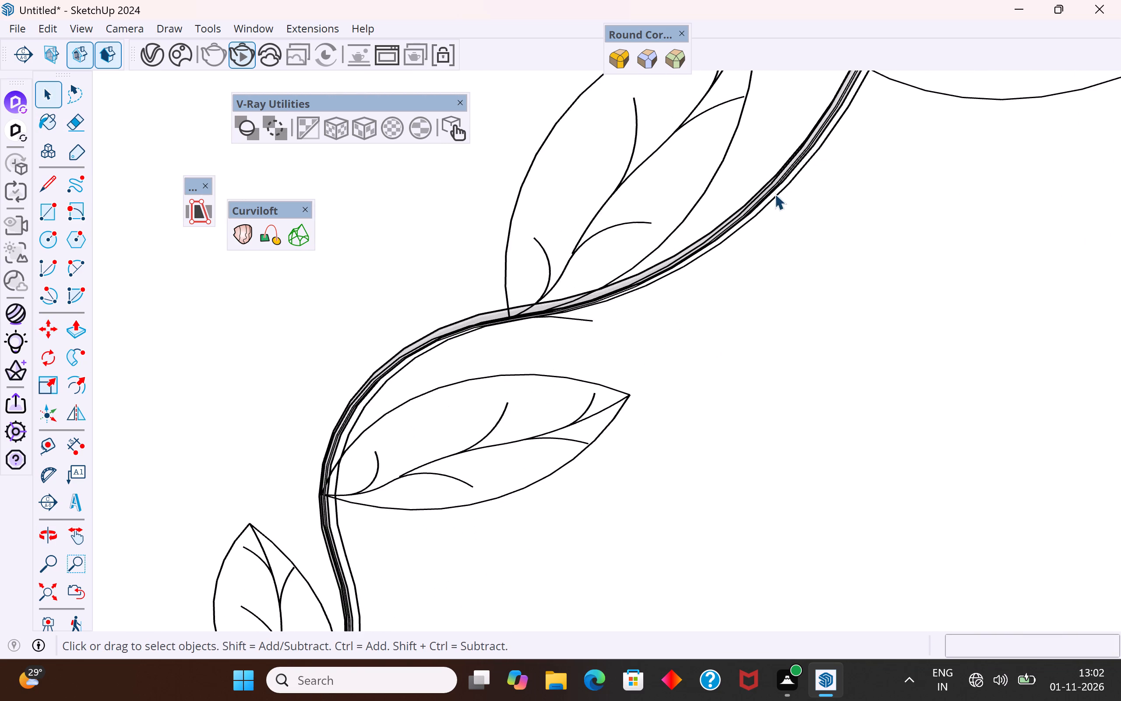
scroll(775, 194, up, 11)
scroll(487, 384, down, 15)
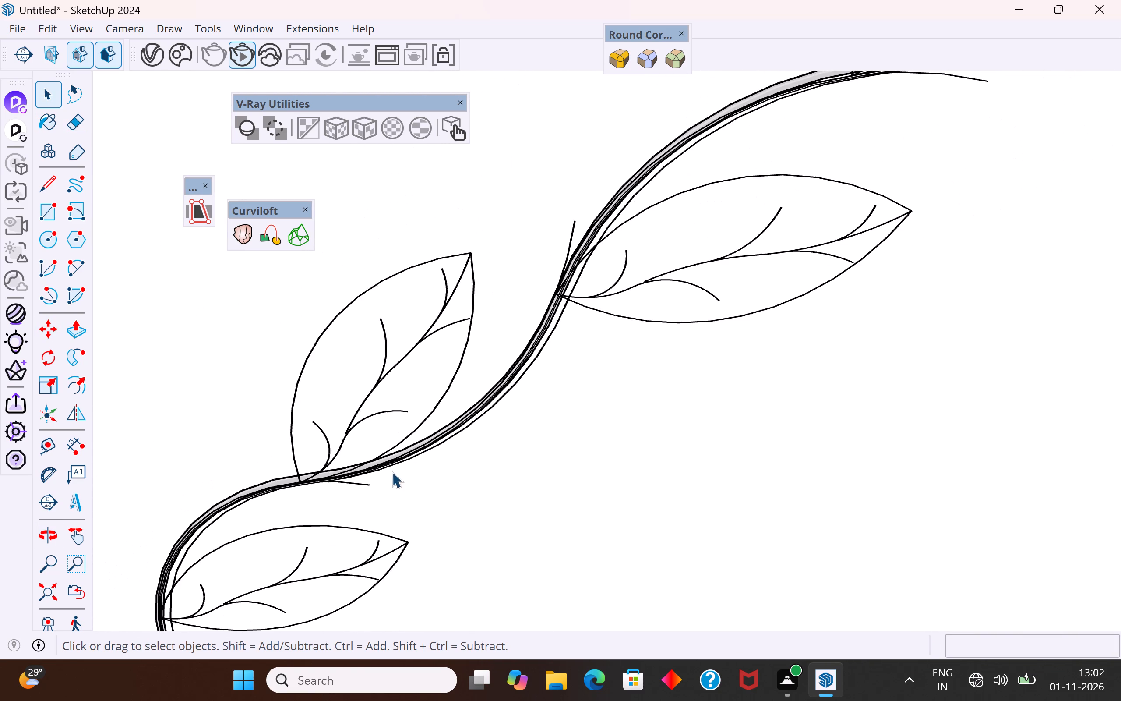
middle_drag(768, 172, 669, 375)
scroll(524, 340, down, 4)
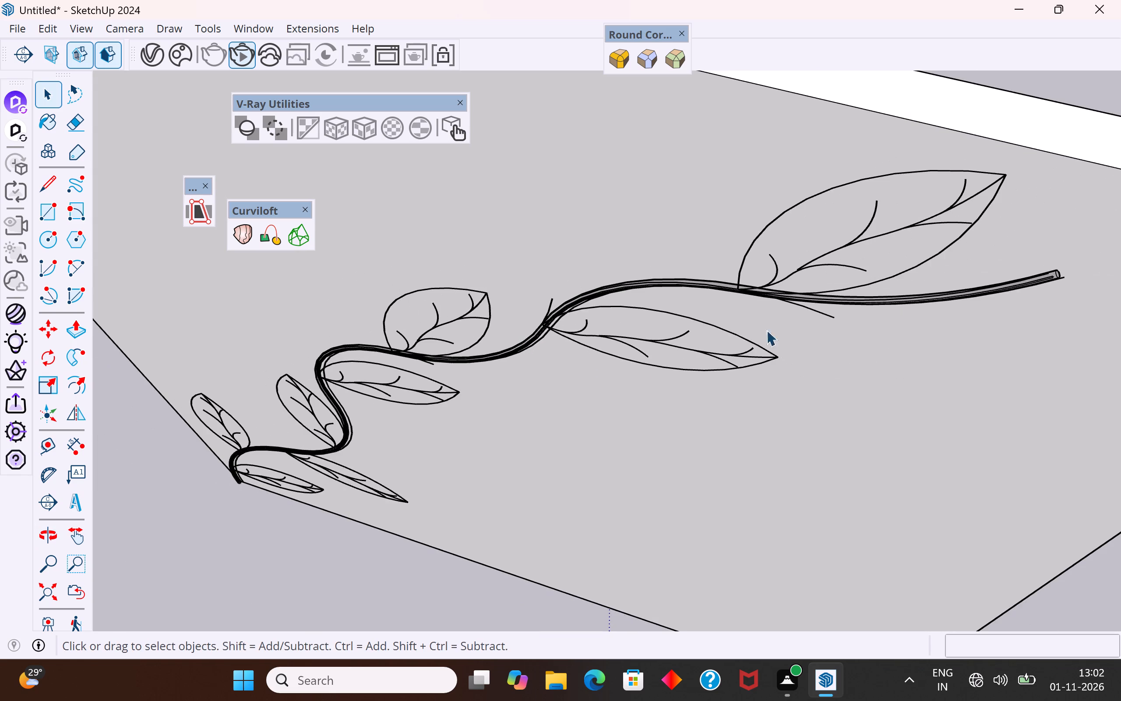
scroll(1057, 275, up, 10)
scroll(646, 323, up, 2)
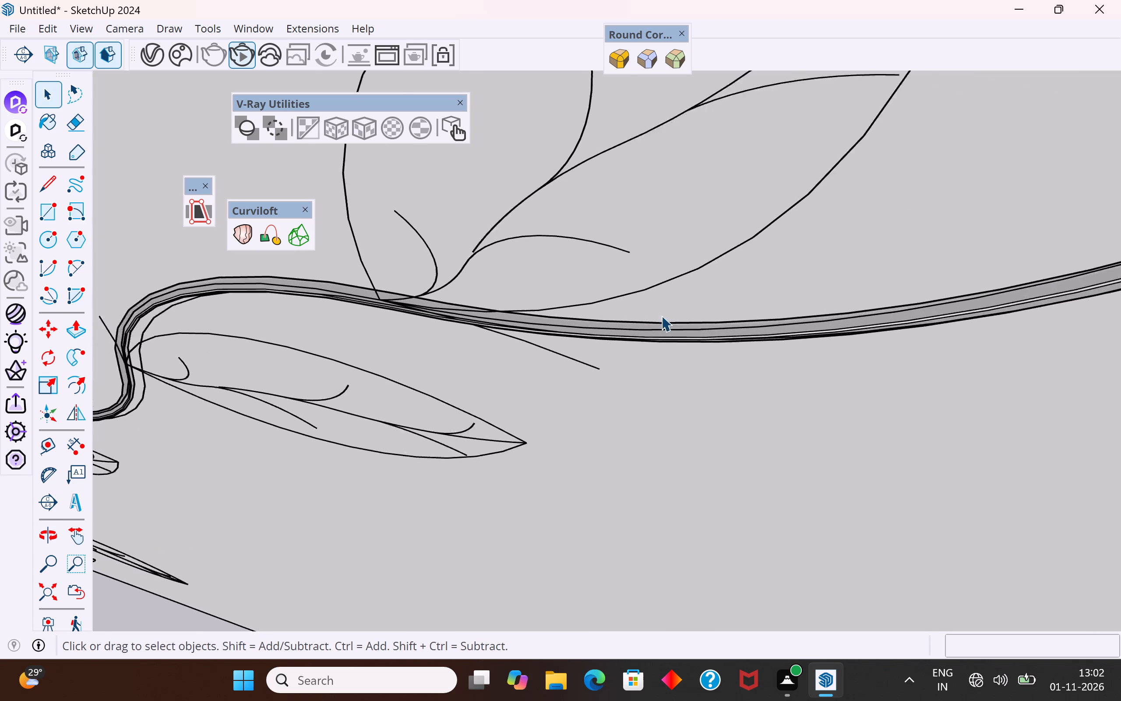
scroll(661, 315, up, 1)
middle_drag(630, 343, 824, 148)
middle_drag(511, 355, 766, 213)
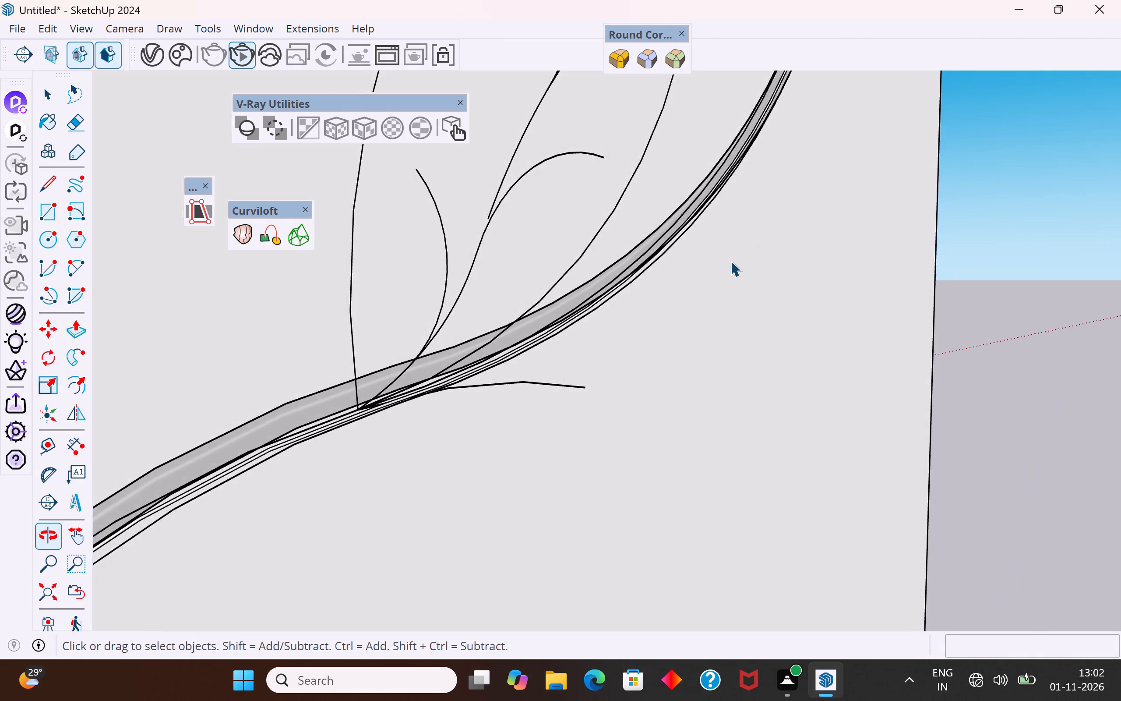
scroll(731, 261, down, 4)
scroll(363, 455, up, 9)
scroll(633, 204, down, 5)
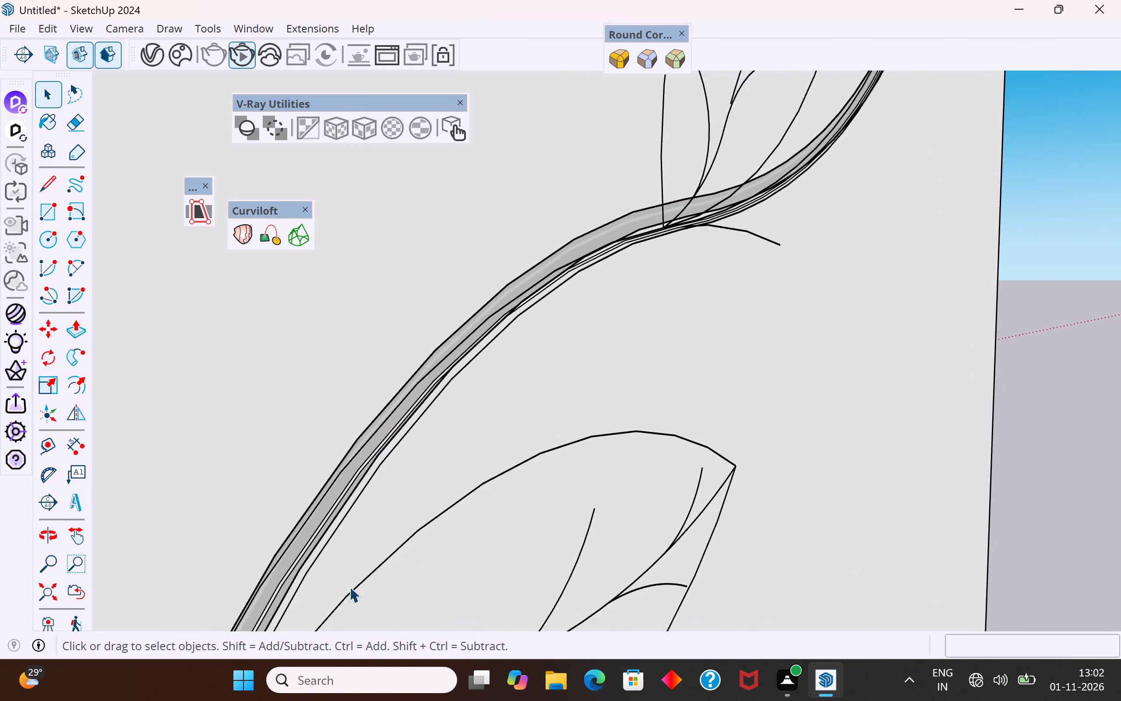
scroll(344, 587, up, 3)
scroll(569, 221, down, 12)
scroll(422, 472, up, 8)
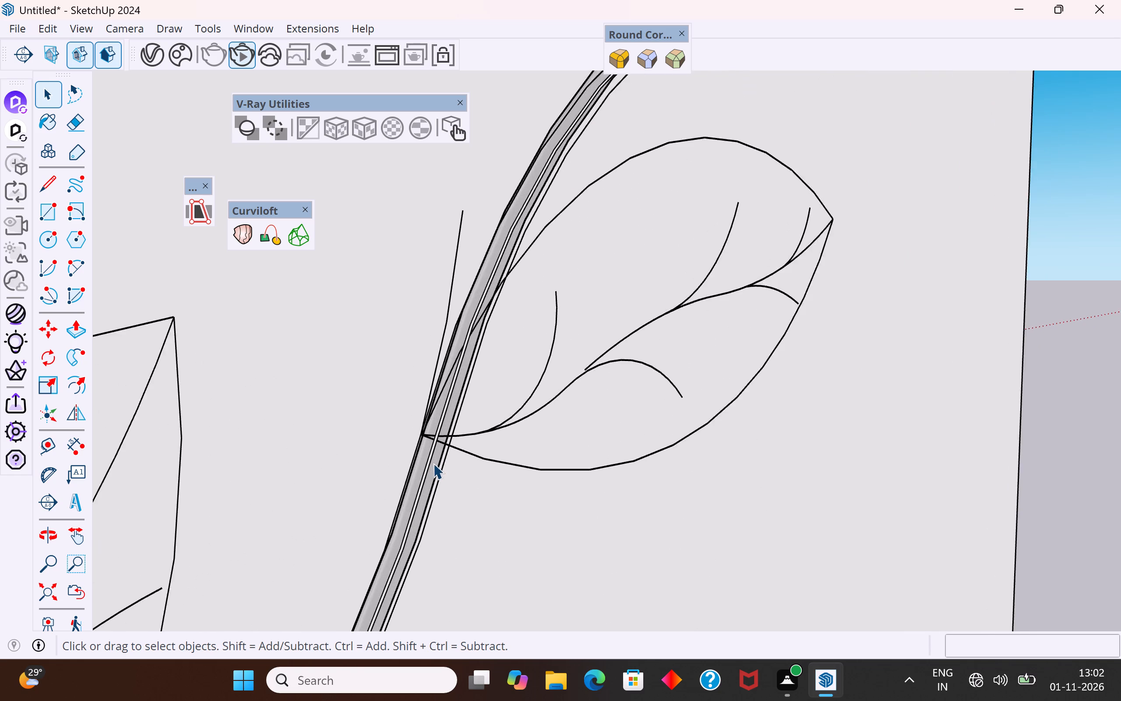
scroll(433, 463, up, 1)
scroll(564, 231, down, 18)
scroll(319, 516, up, 8)
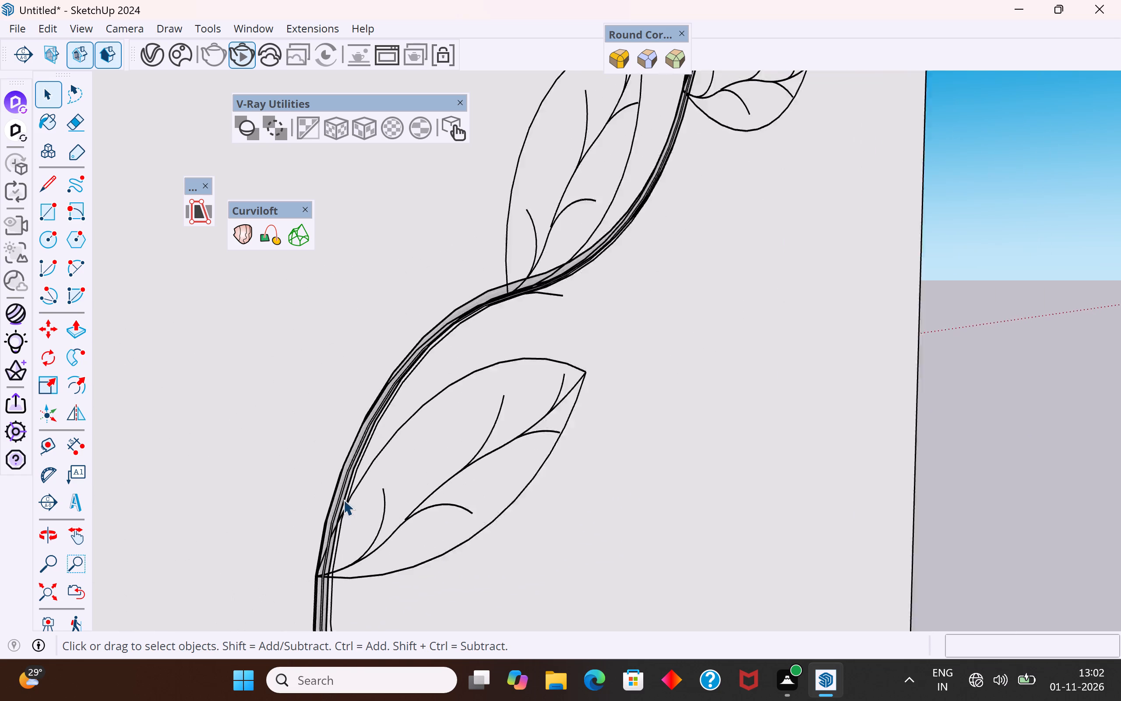
scroll(343, 499, up, 7)
scroll(355, 481, down, 20)
scroll(355, 481, down, 1)
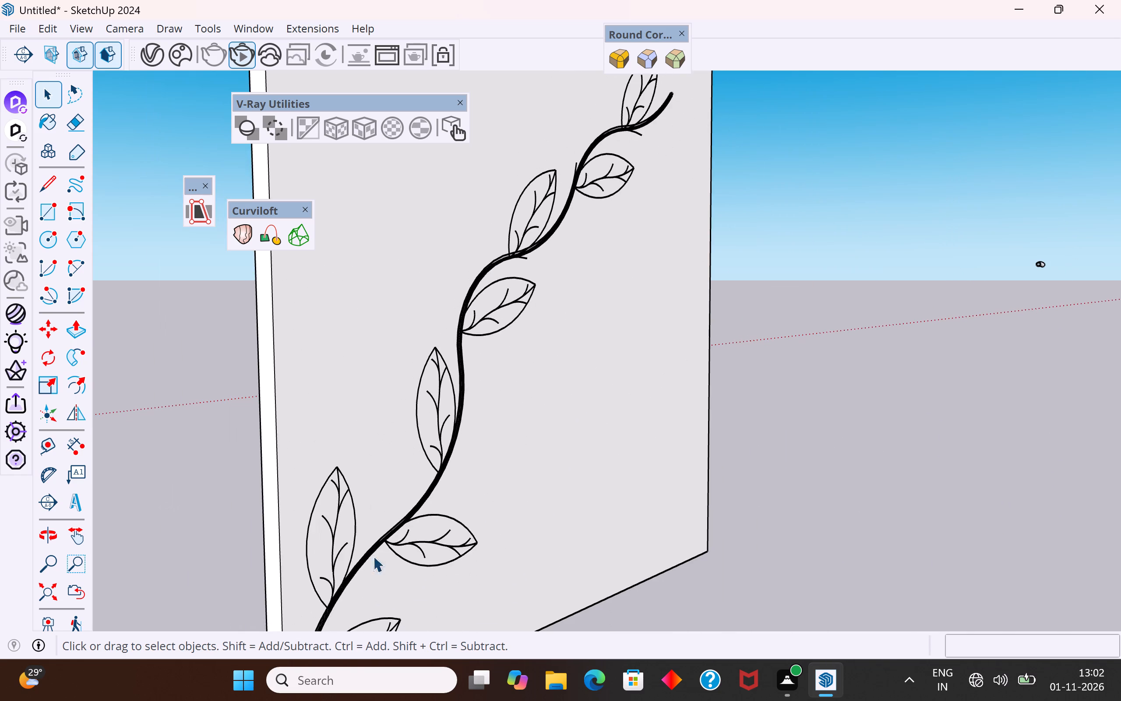
scroll(513, 327, down, 6)
scroll(437, 507, up, 11)
Explode the group of the panel that carries the vine and leaf pattern.
click(426, 501)
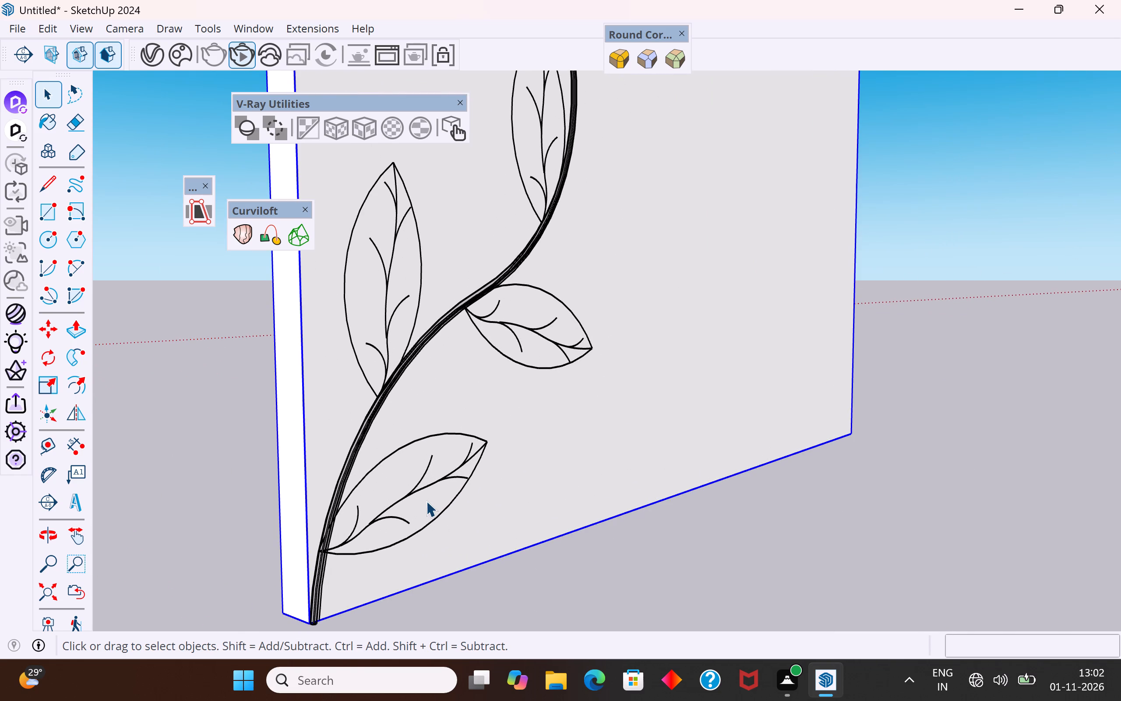
right_click(631, 434)
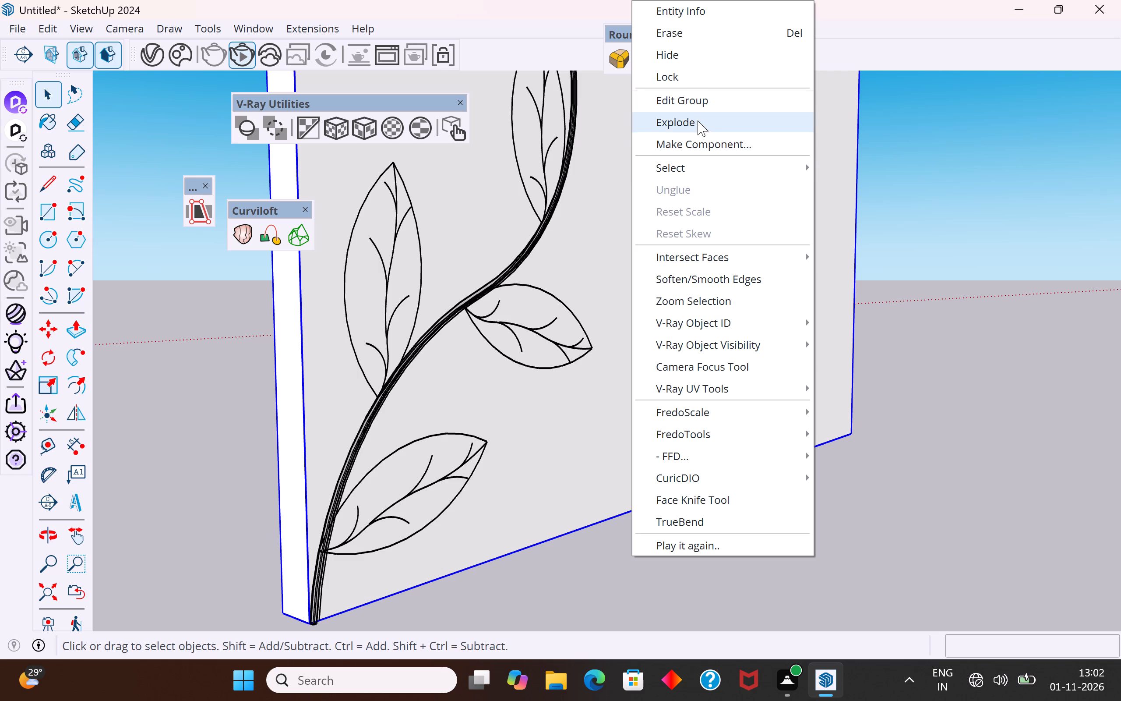
click(698, 122)
click(713, 466)
click(775, 531)
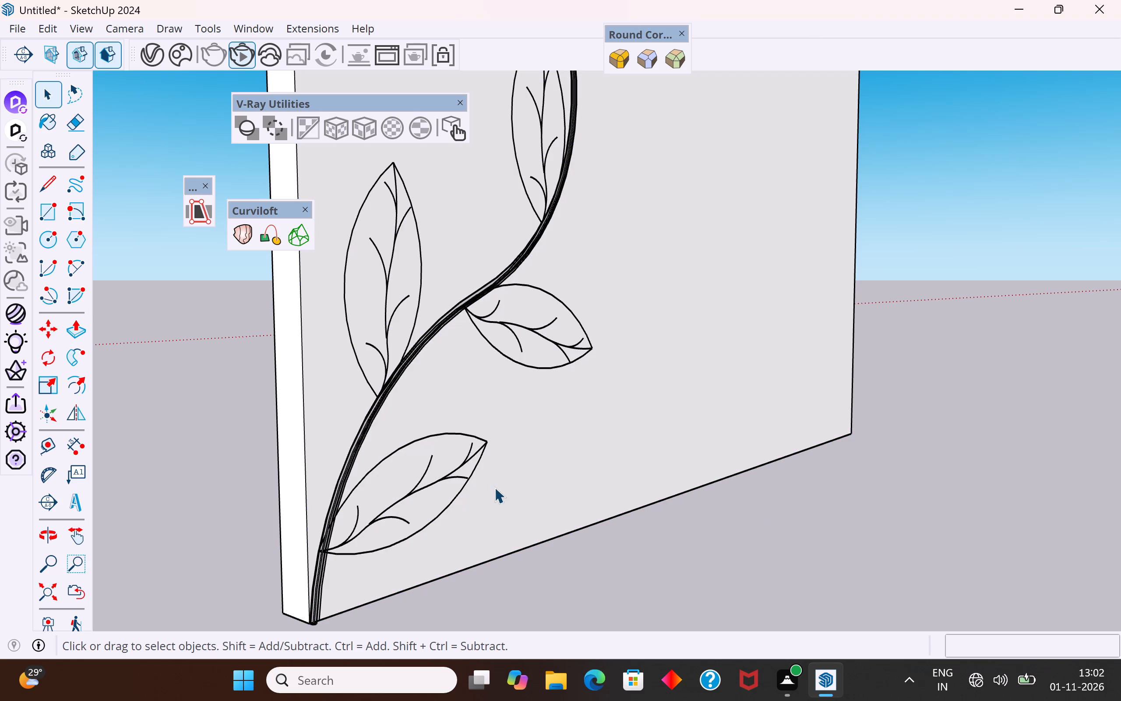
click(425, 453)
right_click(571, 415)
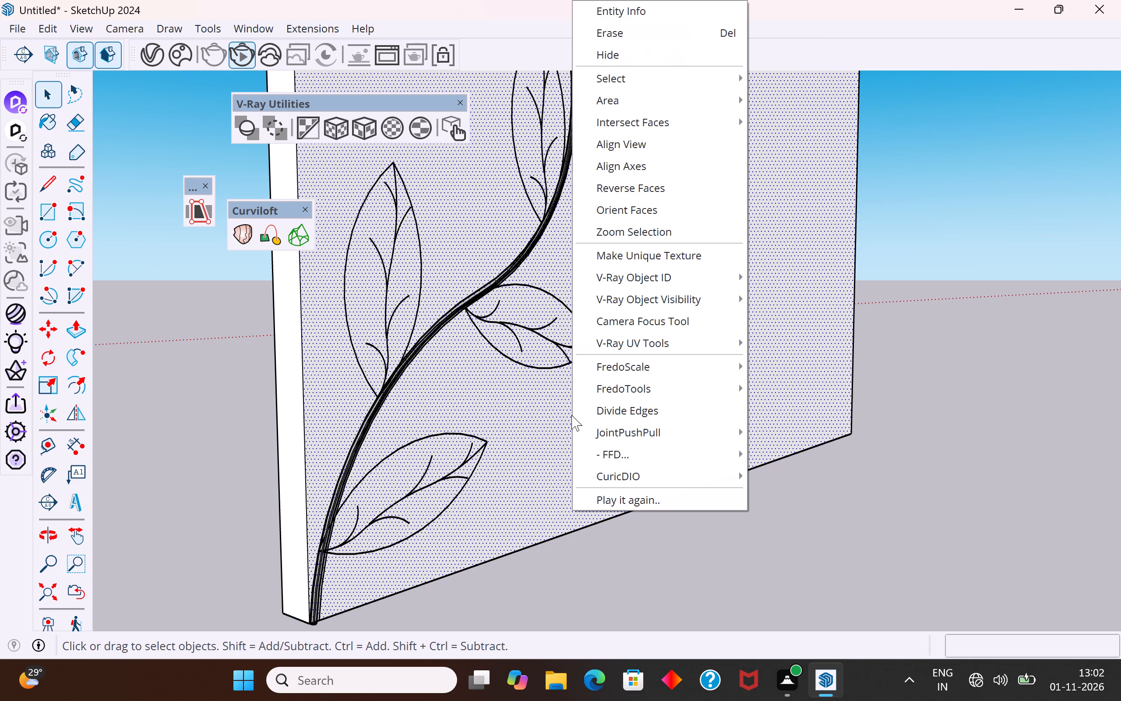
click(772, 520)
Select the entire panel together with its vine stem, tube and leaves, and explode the selection.
middle_drag(930, 473, 702, 518)
scroll(500, 489, down, 3)
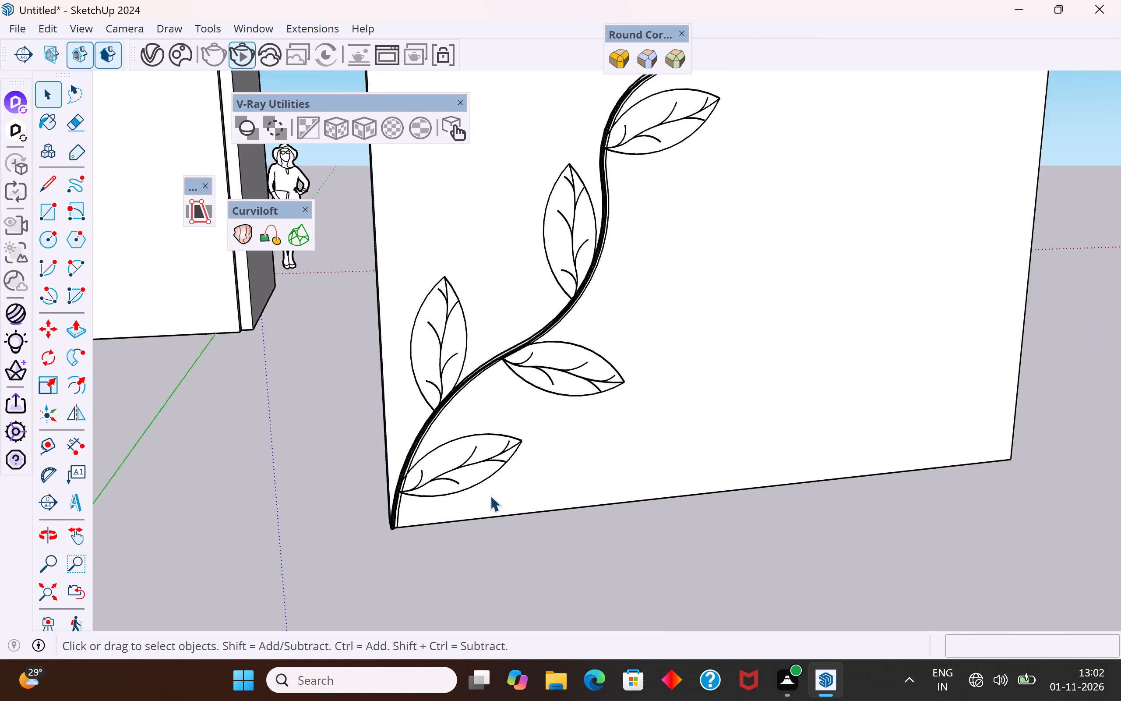
scroll(490, 496, down, 14)
drag(689, 253, 366, 563)
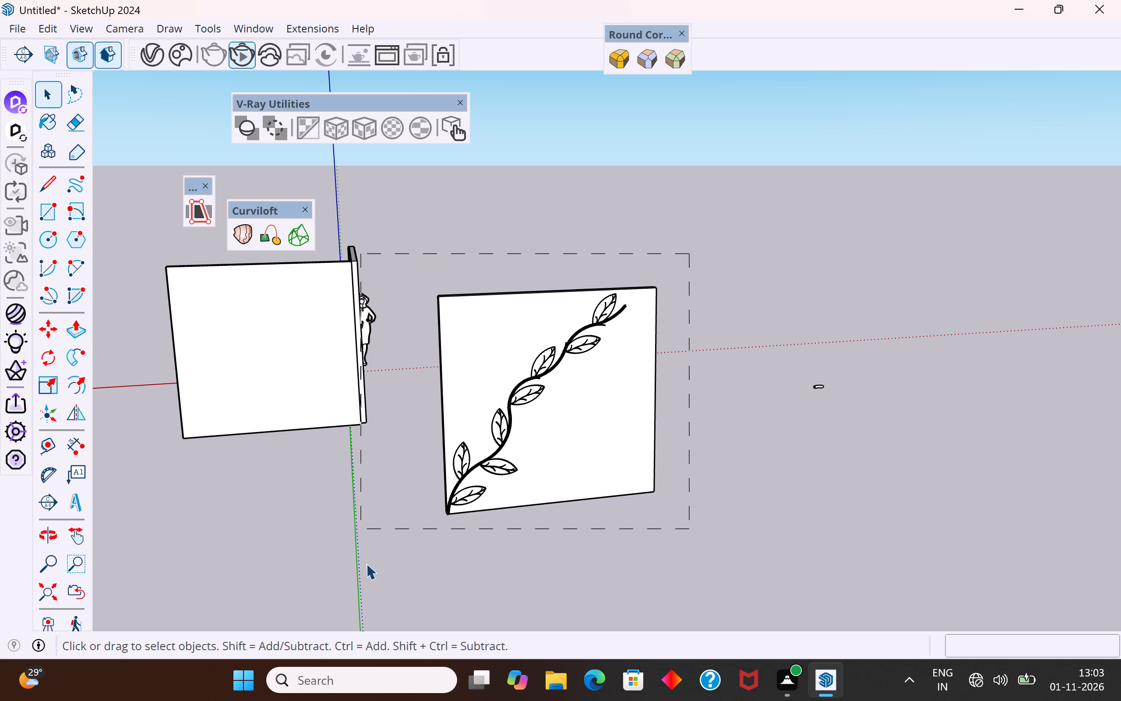
drag(366, 563, 402, 578)
right_click(566, 433)
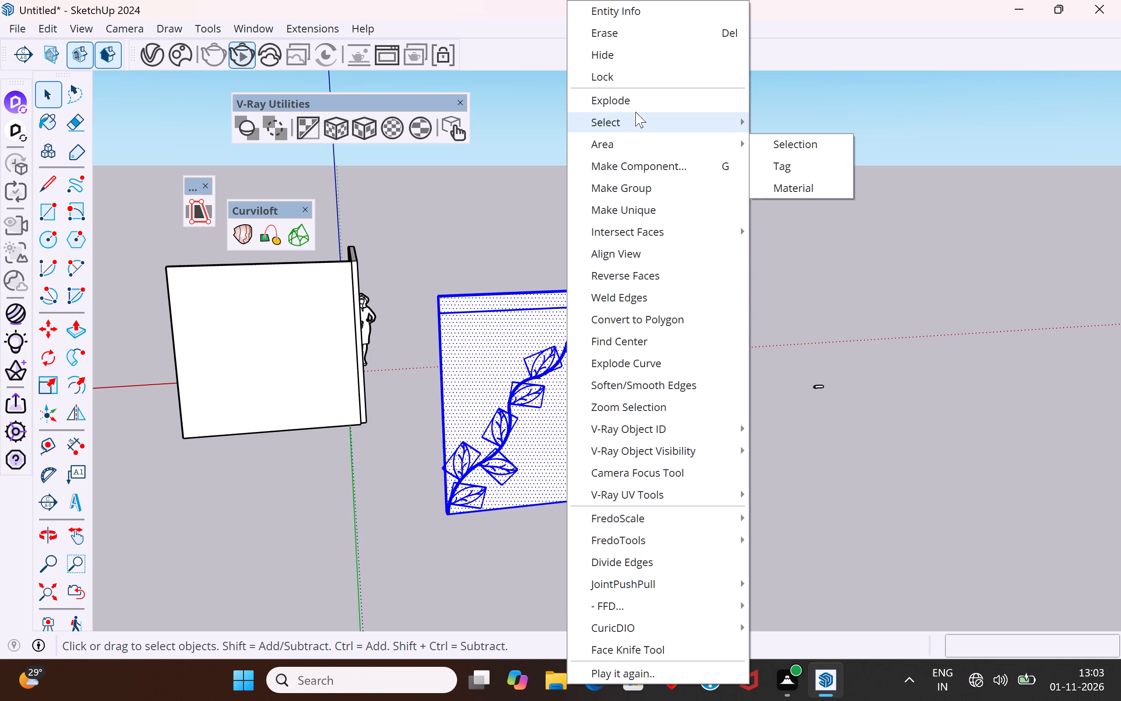
click(636, 99)
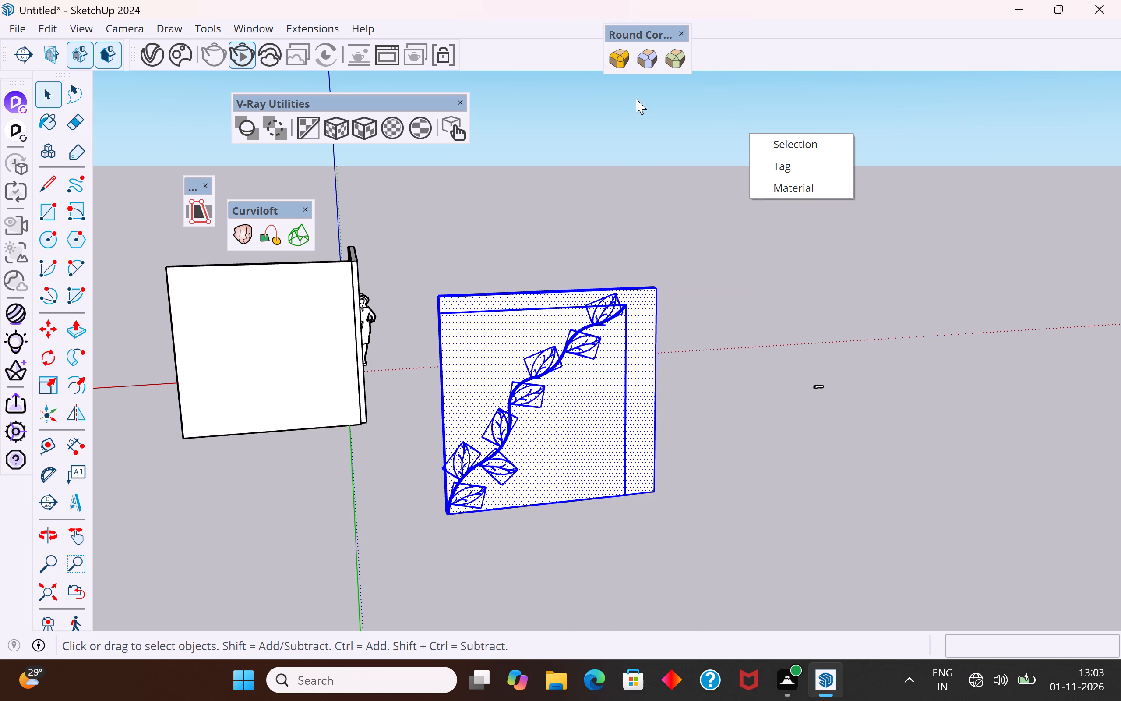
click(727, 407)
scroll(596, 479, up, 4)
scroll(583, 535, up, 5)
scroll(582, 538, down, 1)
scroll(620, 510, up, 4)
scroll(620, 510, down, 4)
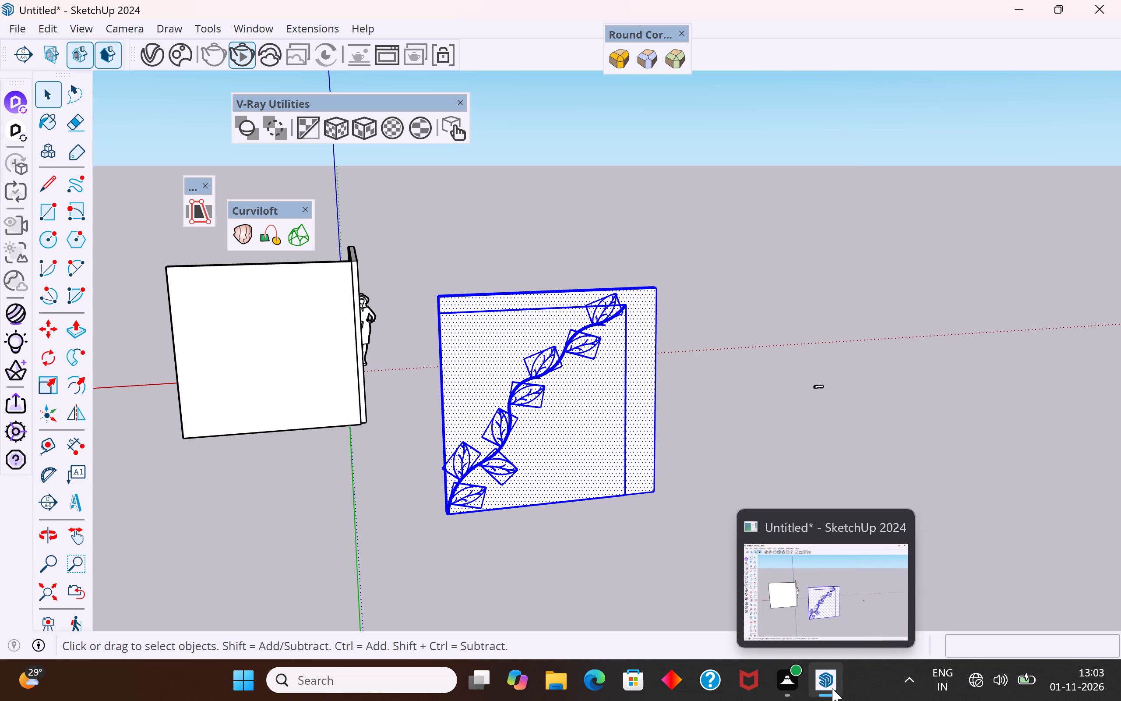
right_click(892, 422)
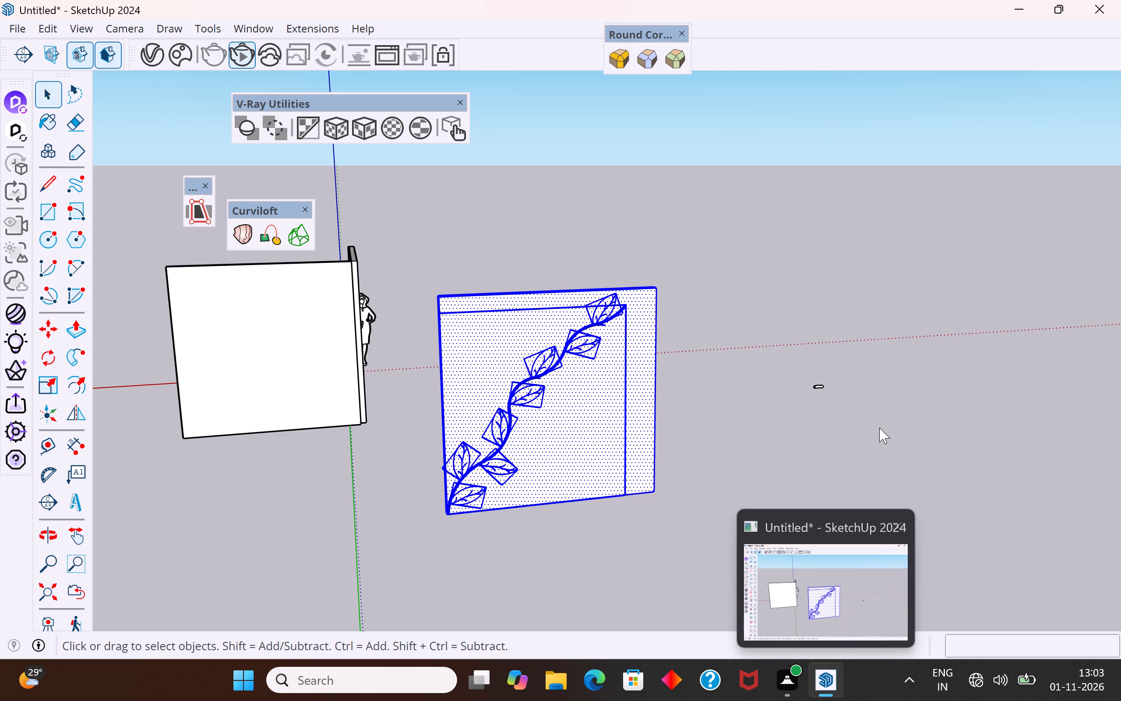
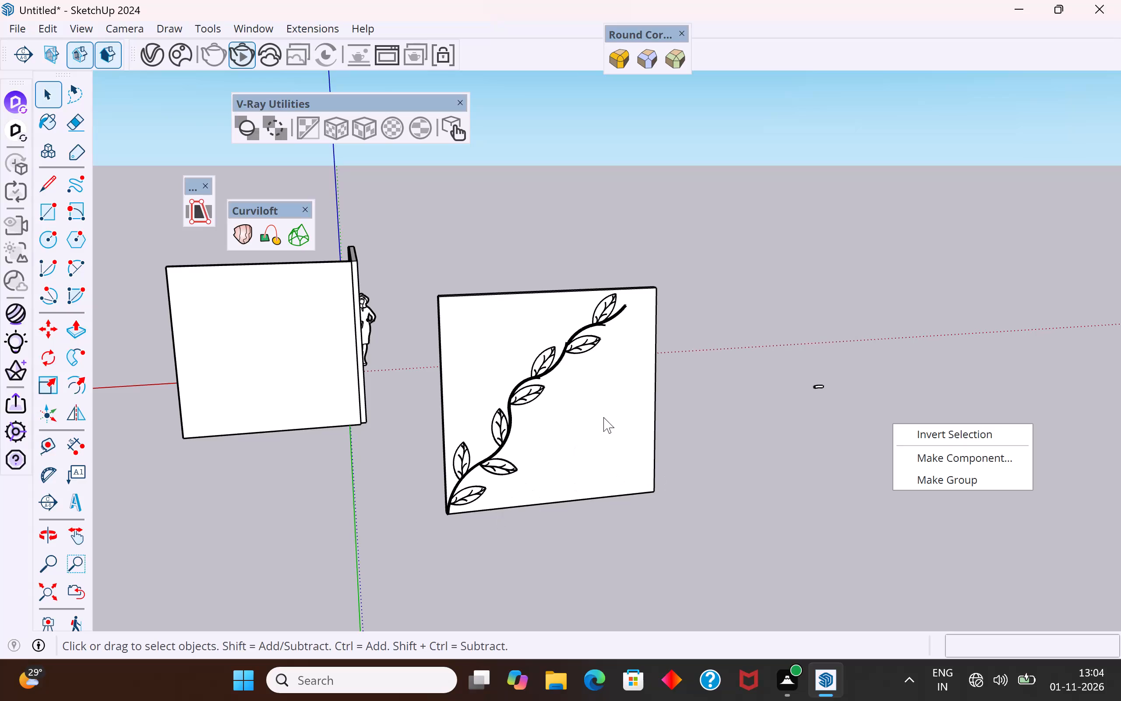
Examine the top leaf on the exploded panel by selecting the surface inside it and its outline edges.
scroll(603, 417, down, 3)
scroll(526, 479, up, 7)
click(804, 462)
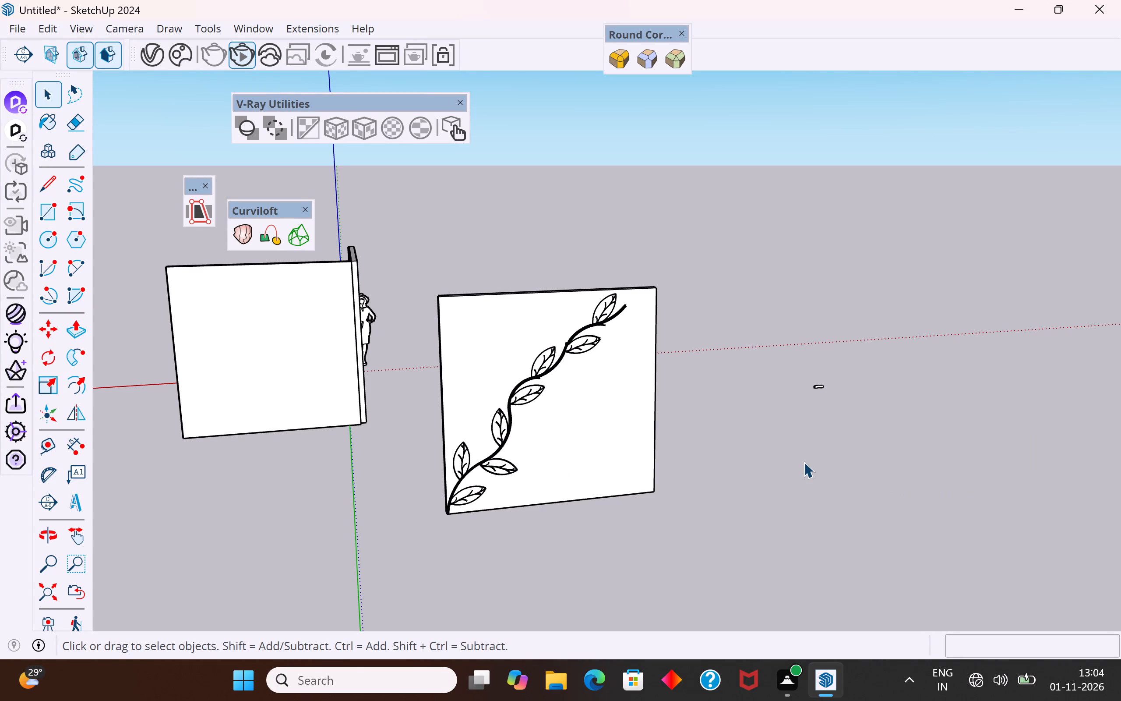
scroll(486, 442, up, 6)
middle_drag(684, 279, 615, 408)
scroll(688, 247, up, 12)
click(711, 166)
double_click(711, 166)
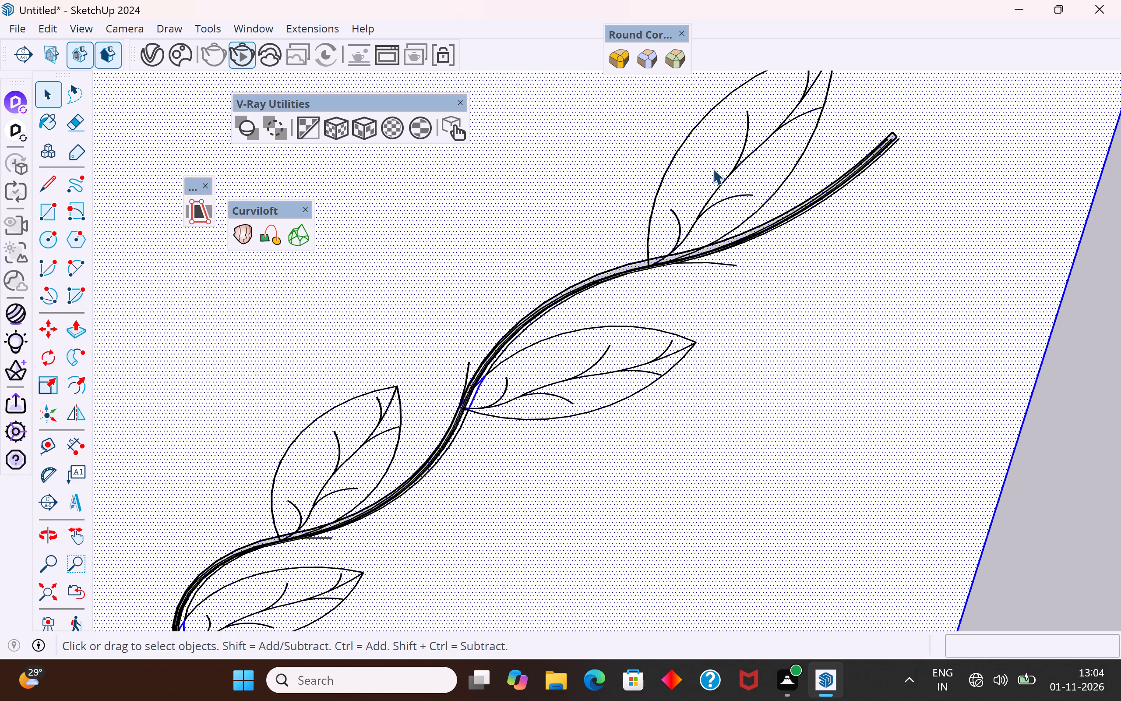
click(772, 274)
click(764, 197)
click(772, 196)
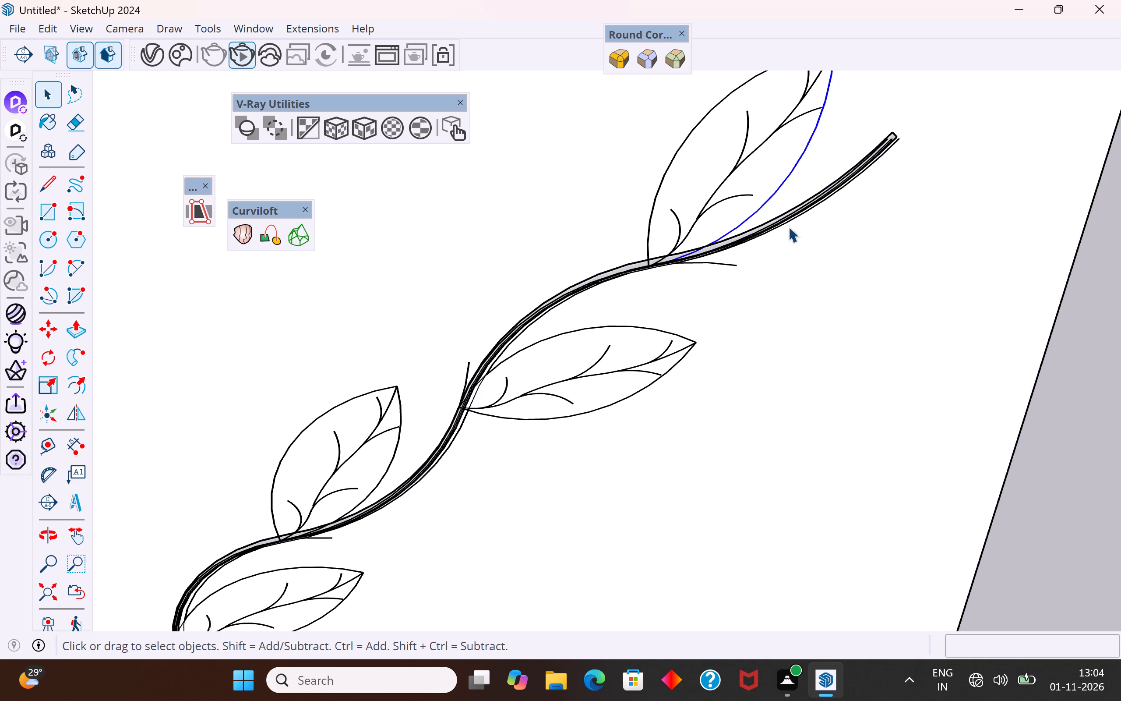
click(771, 173)
right_click(814, 328)
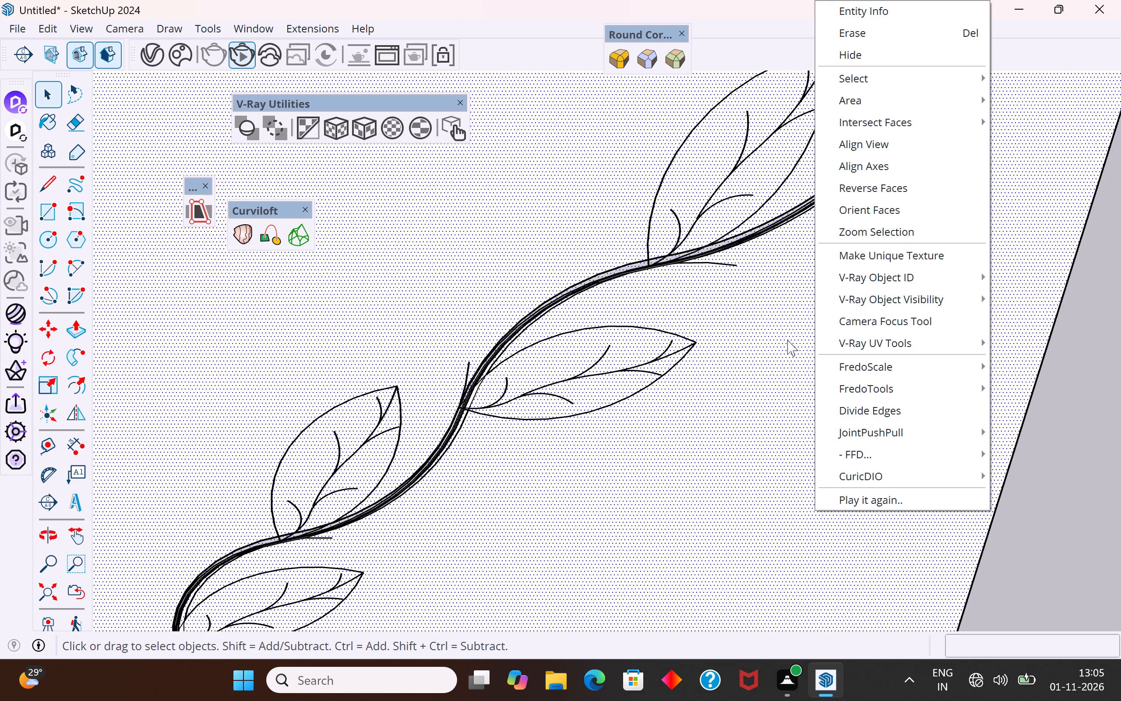
click(778, 379)
Examine how the lower leaves connect to the panel's front face by selecting that face with its bounding edges.
scroll(831, 338, down, 6)
triple_click(734, 407)
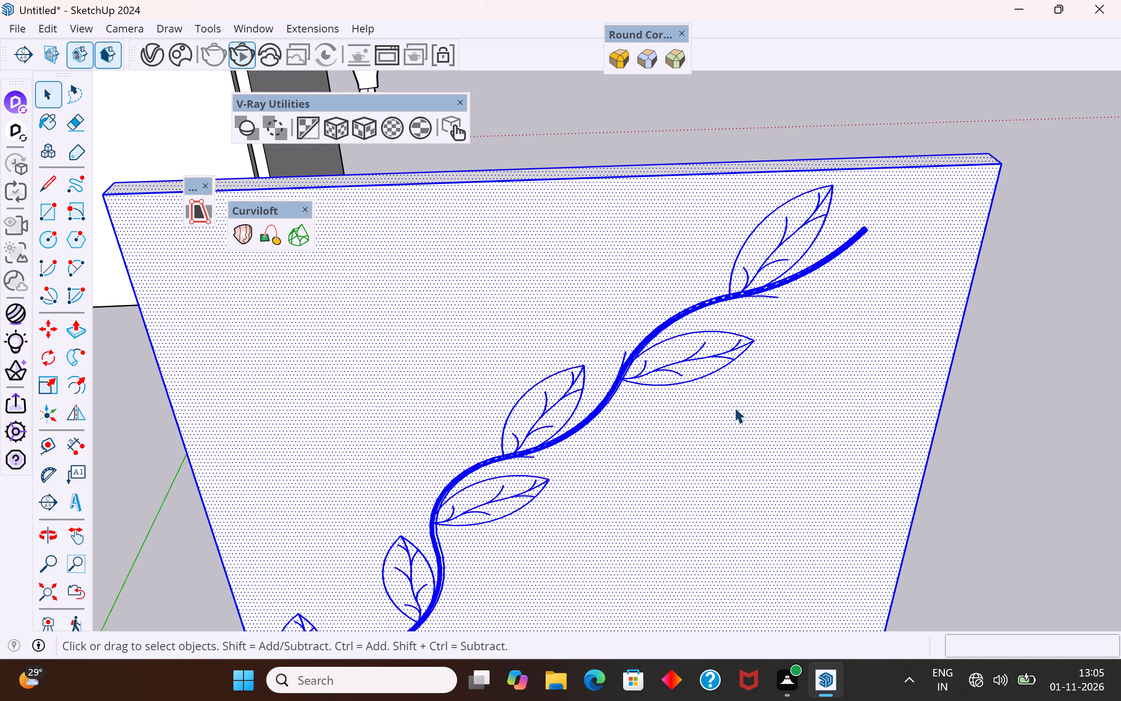
scroll(757, 376, down, 5)
click(744, 403)
middle_drag(783, 368, 1038, 172)
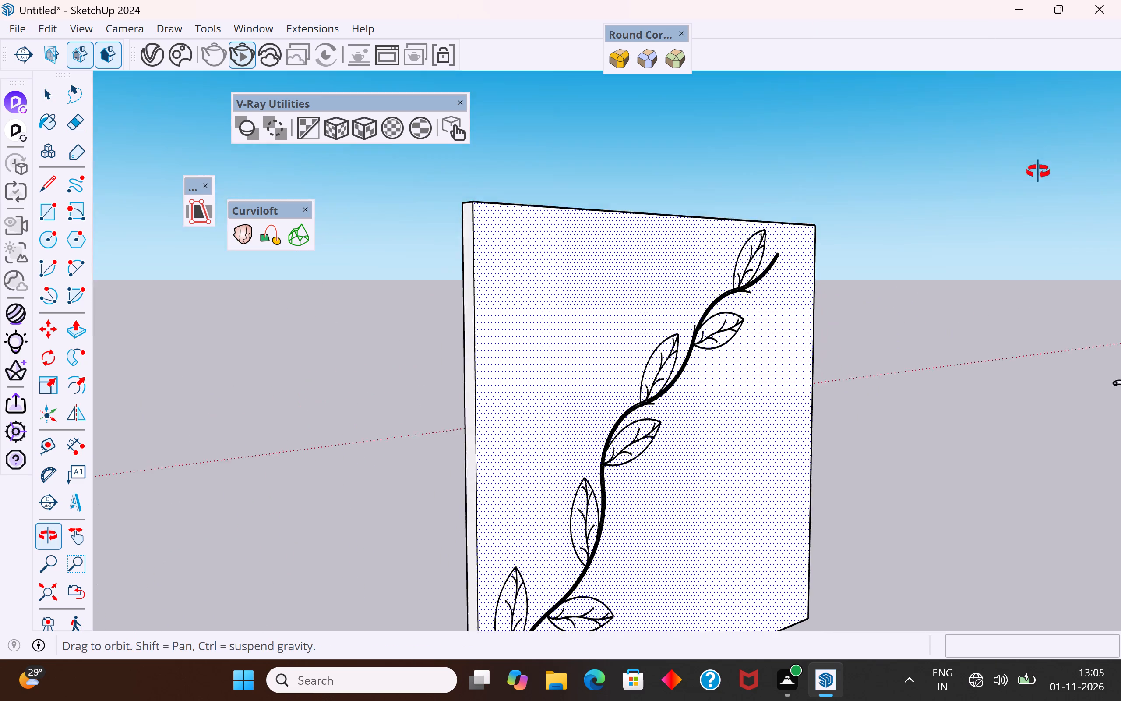
middle_drag(1038, 172, 1046, 168)
scroll(747, 311, down, 4)
scroll(588, 554, up, 4)
scroll(629, 545, up, 8)
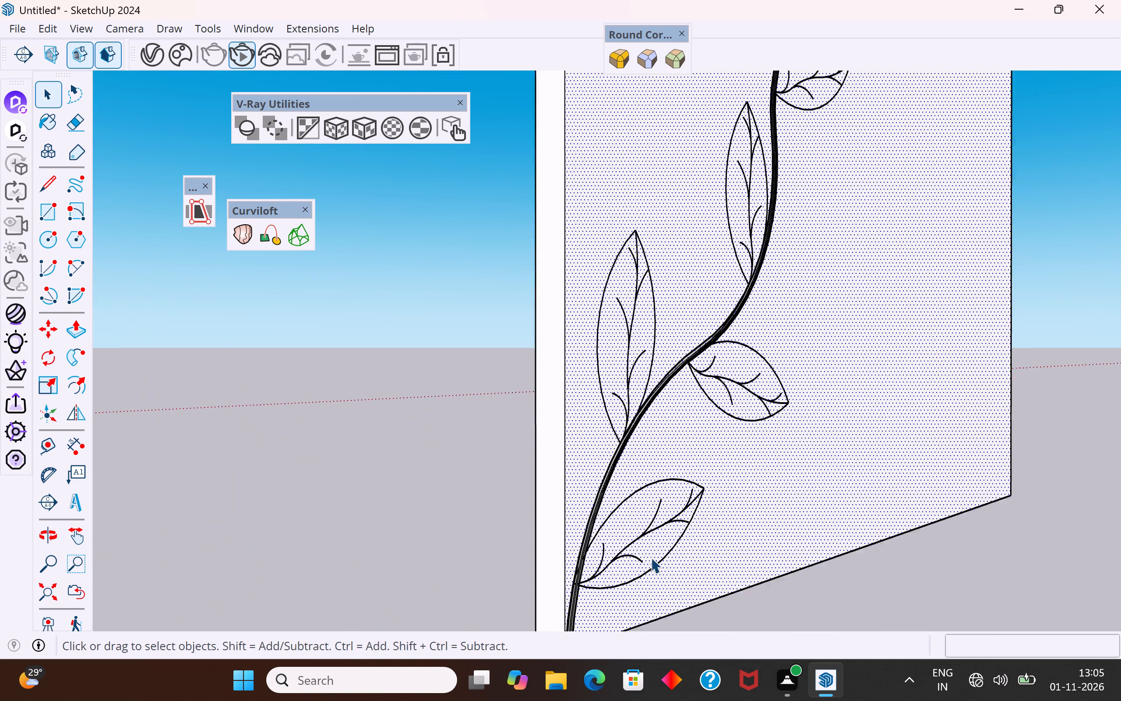
scroll(651, 557, up, 1)
click(664, 555)
double_click(663, 537)
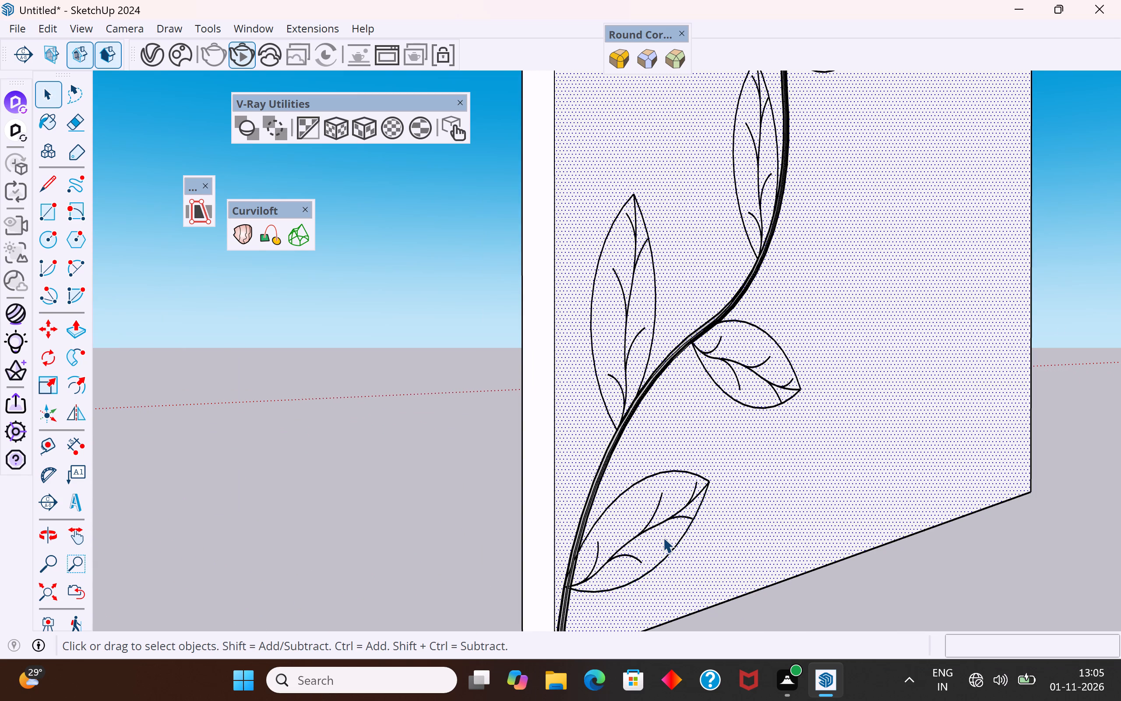
scroll(799, 256, down, 3)
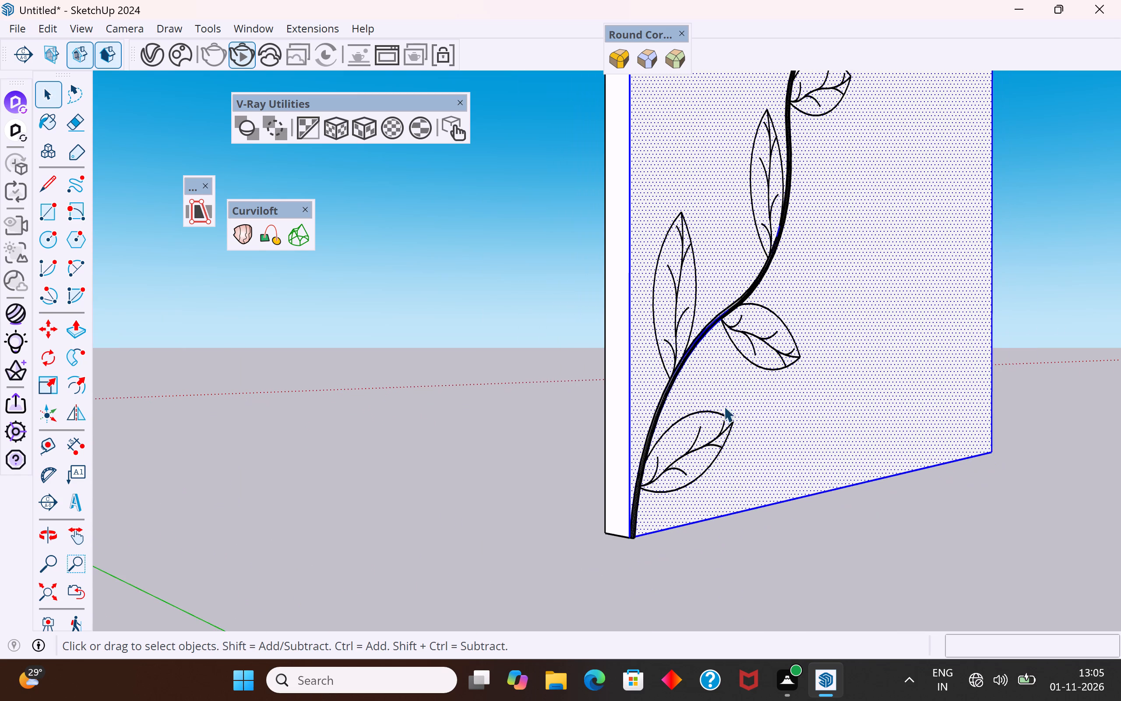
middle_drag(729, 520, 544, 617)
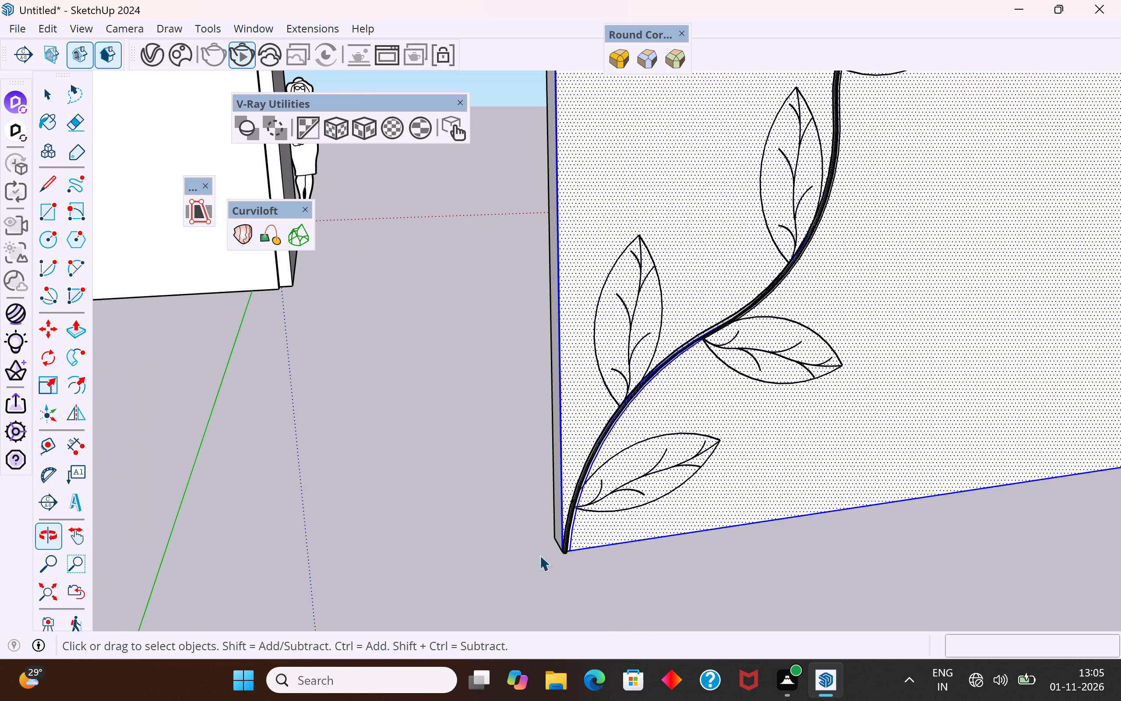
scroll(546, 519, down, 12)
right_click(759, 370)
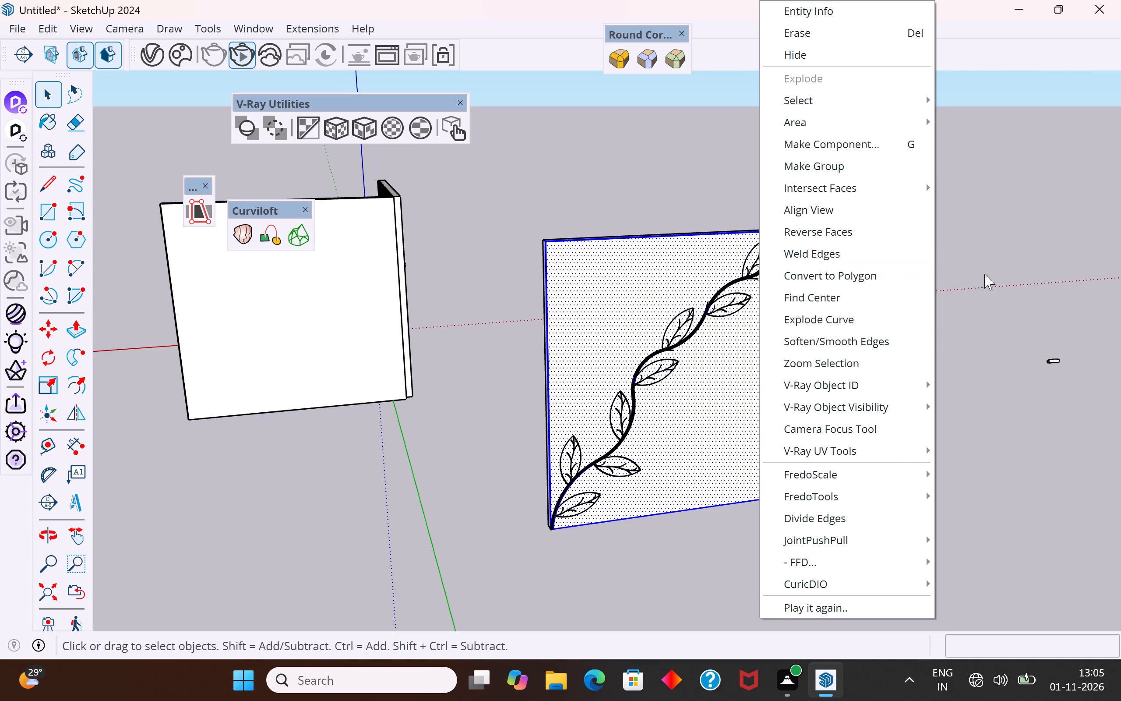
click(990, 249)
Check whether the upper leaves form separate faces by selecting the surface inside their outlines.
scroll(719, 305, up, 12)
click(733, 308)
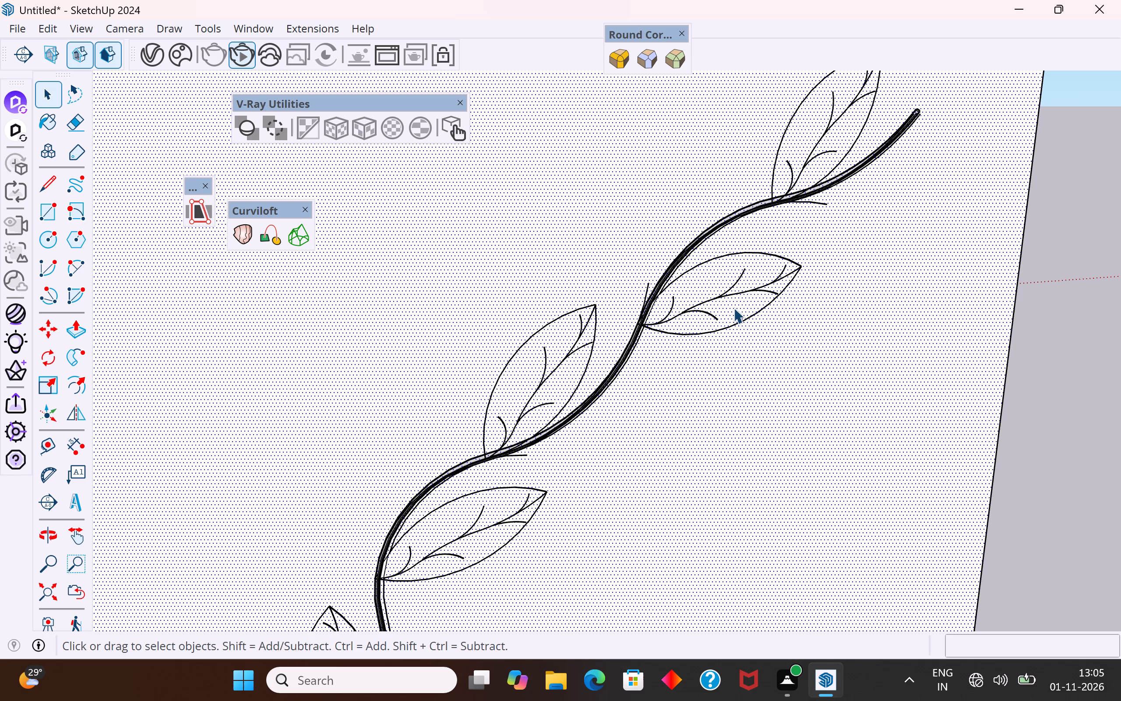
scroll(568, 478, down, 5)
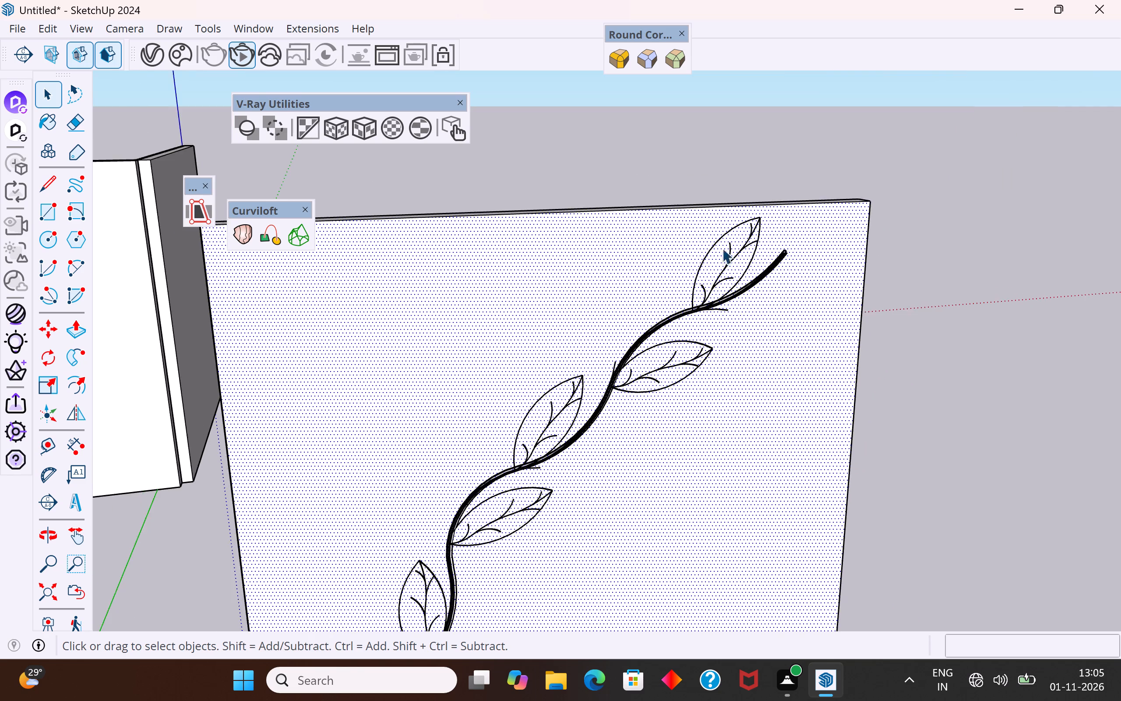
scroll(723, 248, up, 12)
click(655, 348)
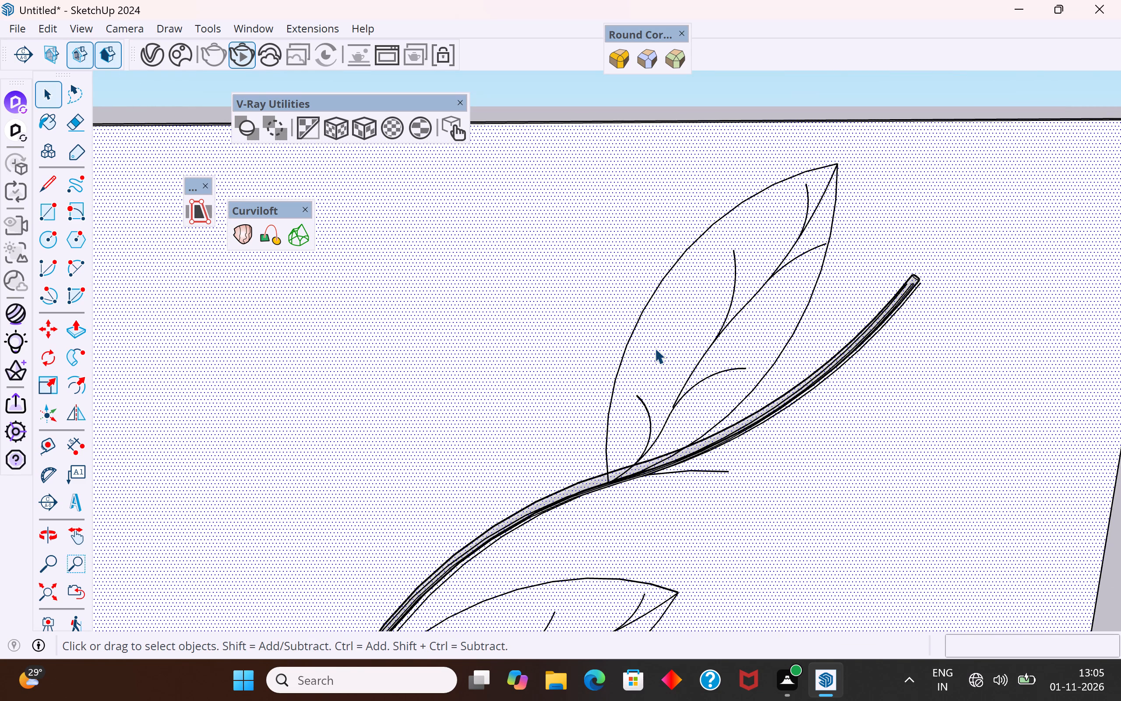
double_click(655, 348)
middle_drag(715, 315, 692, 567)
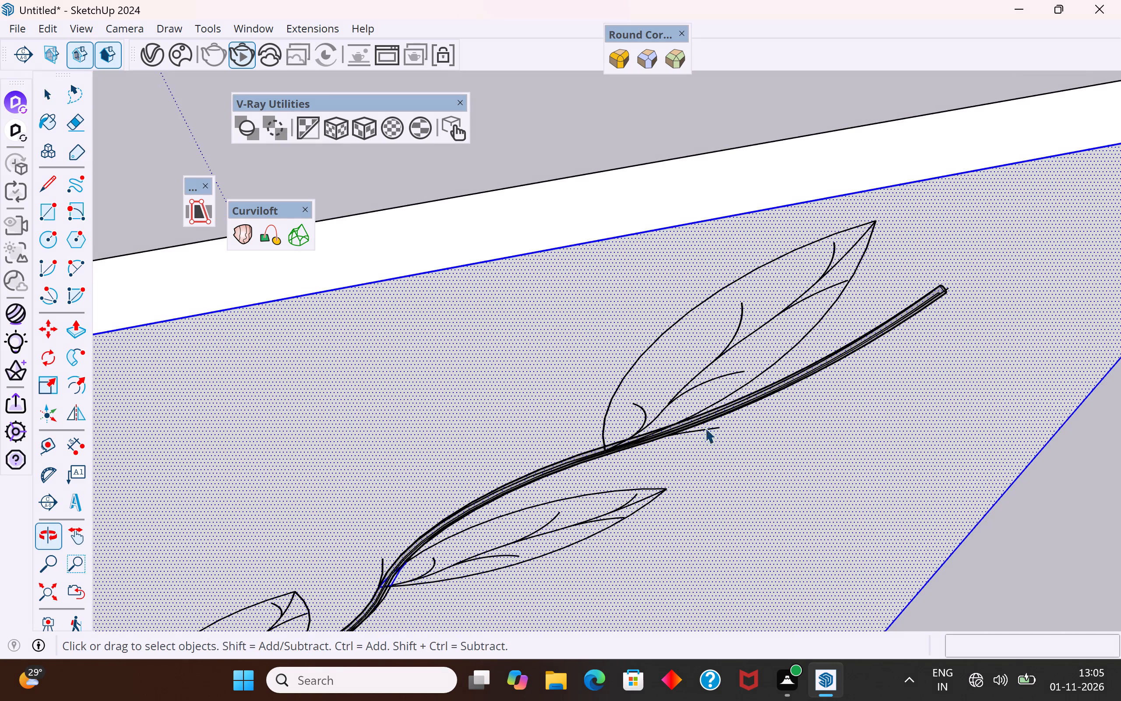
scroll(731, 338, down, 5)
scroll(765, 220, down, 4)
scroll(808, 173, down, 6)
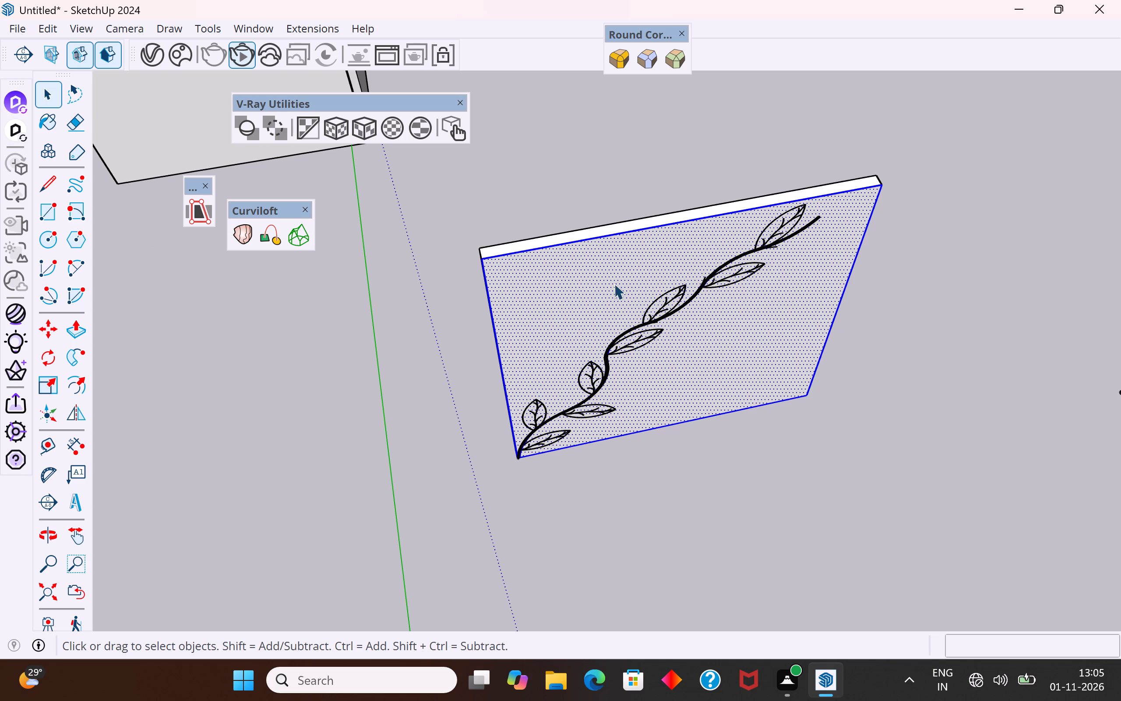
Select the whole panel with its leaves and examine its edges, thickness and the face carrying the leaf outlines from several angles.
drag(620, 194, 495, 295)
drag(941, 164, 387, 511)
middle_drag(649, 467, 836, 139)
middle_drag(533, 529, 674, 334)
scroll(488, 521, up, 15)
middle_drag(610, 514, 644, 391)
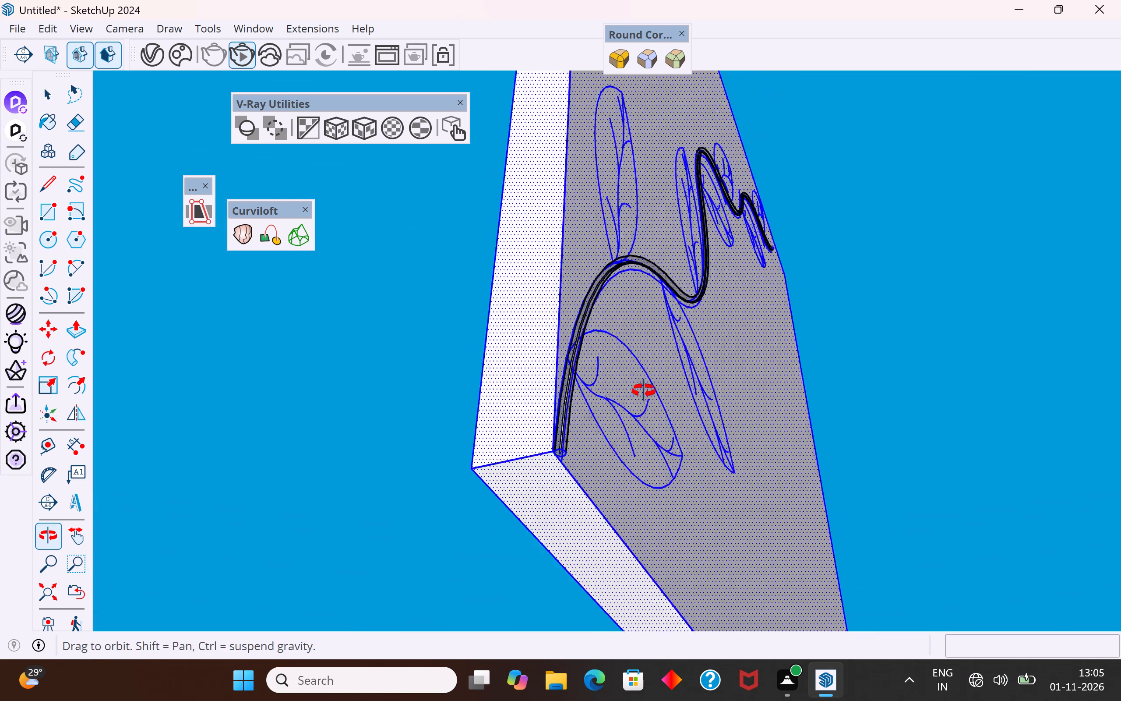
middle_drag(644, 391, 680, 323)
scroll(646, 371, up, 20)
scroll(646, 371, up, 4)
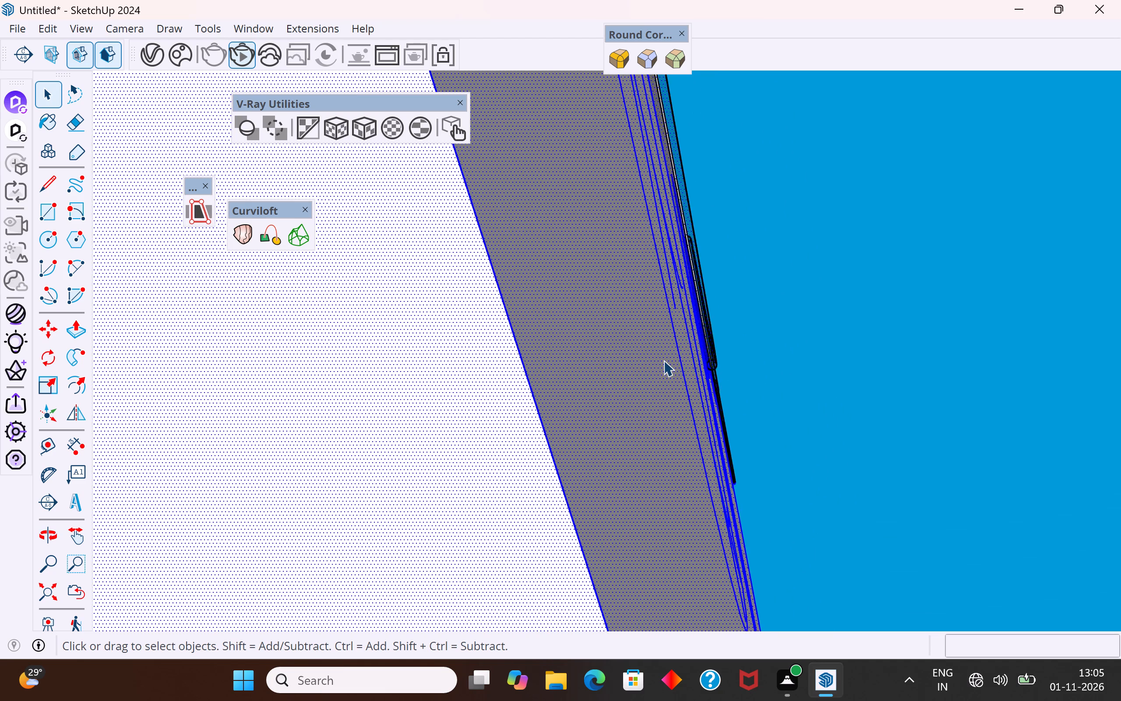
scroll(663, 360, up, 6)
middle_drag(670, 356, 715, 405)
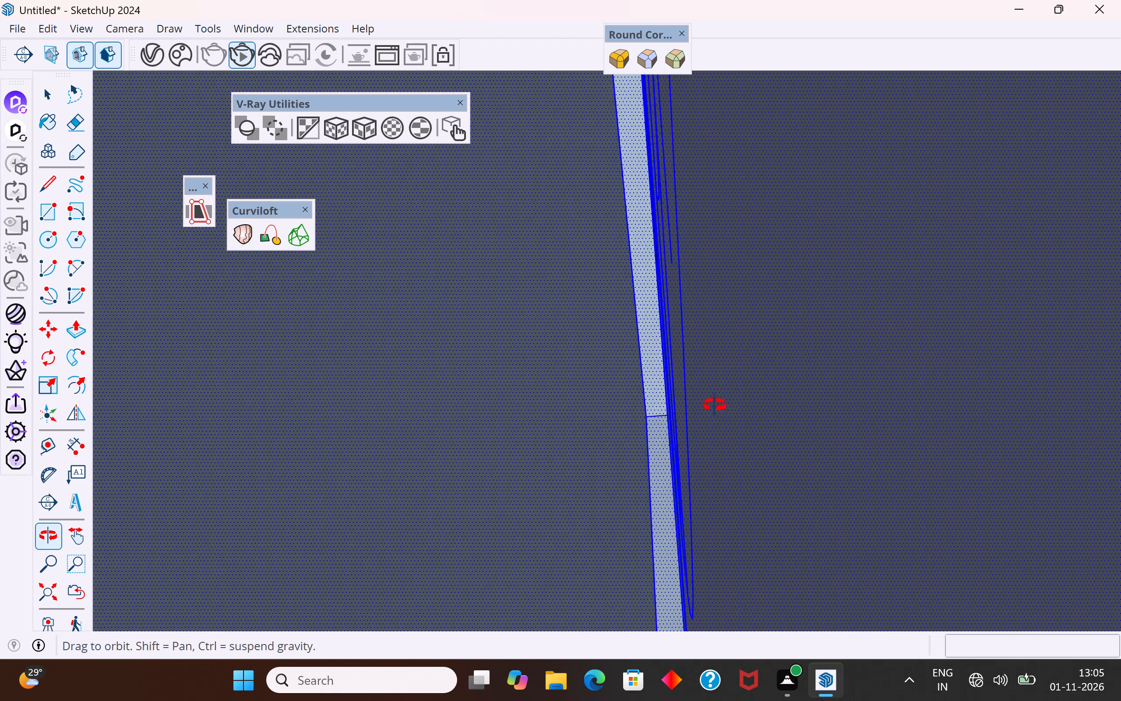
middle_drag(715, 405, 825, 541)
click(663, 302)
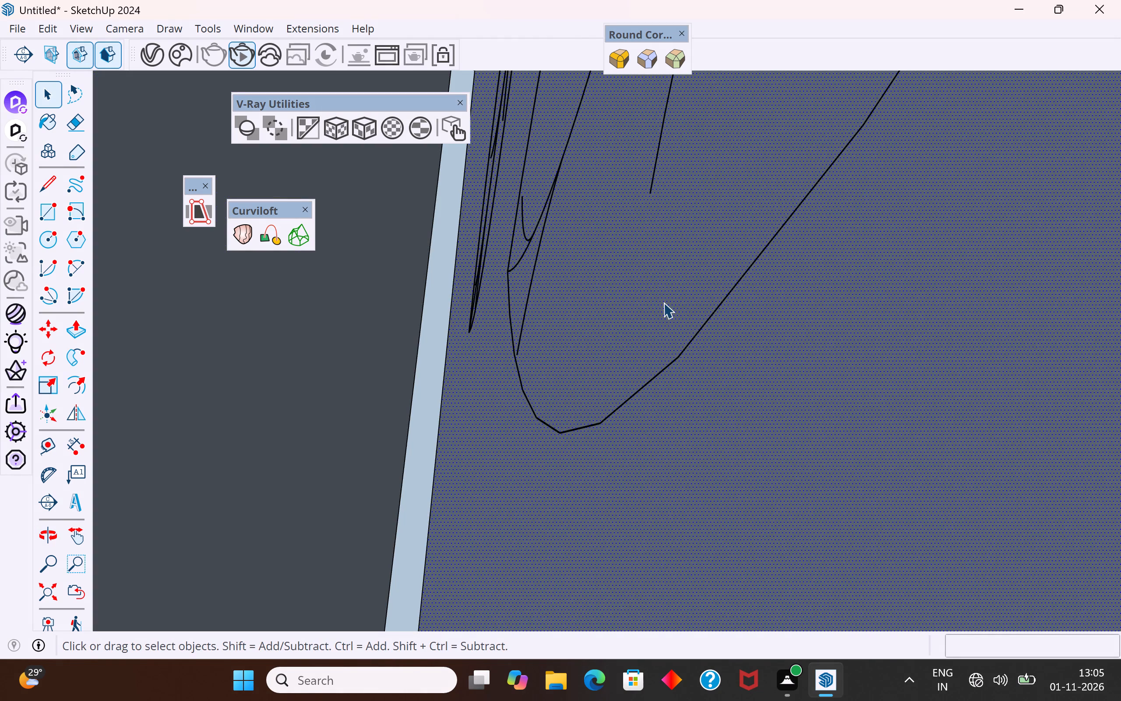
double_click(663, 302)
right_click(663, 302)
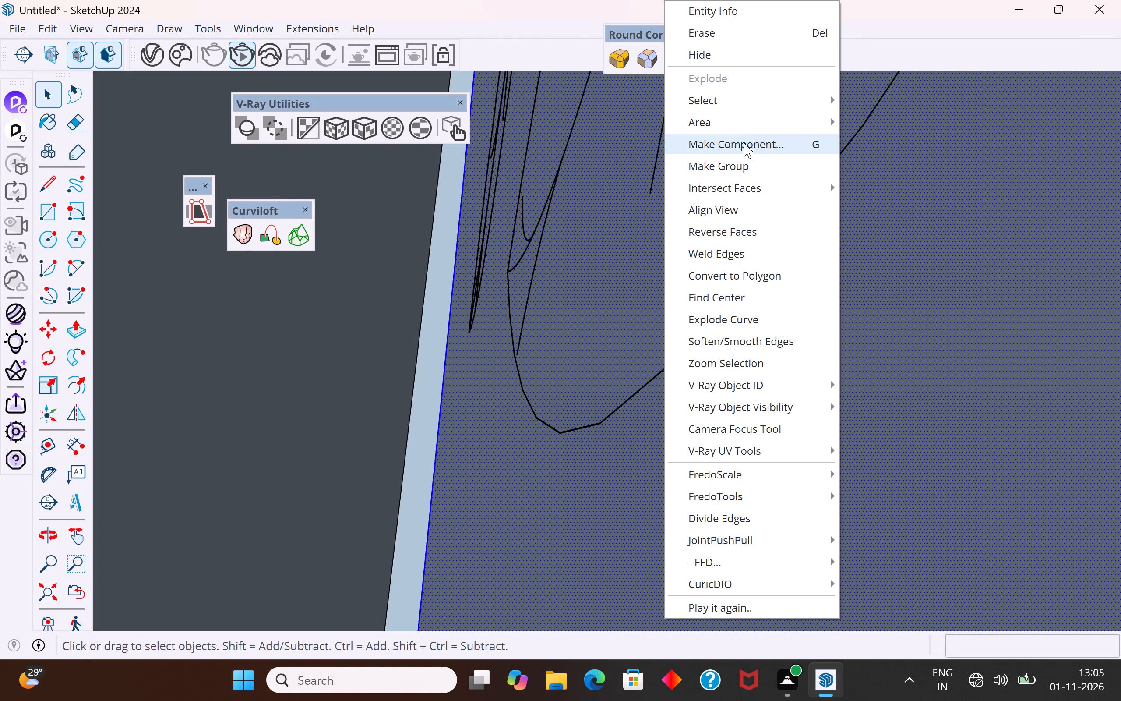
scroll(391, 357, down, 14)
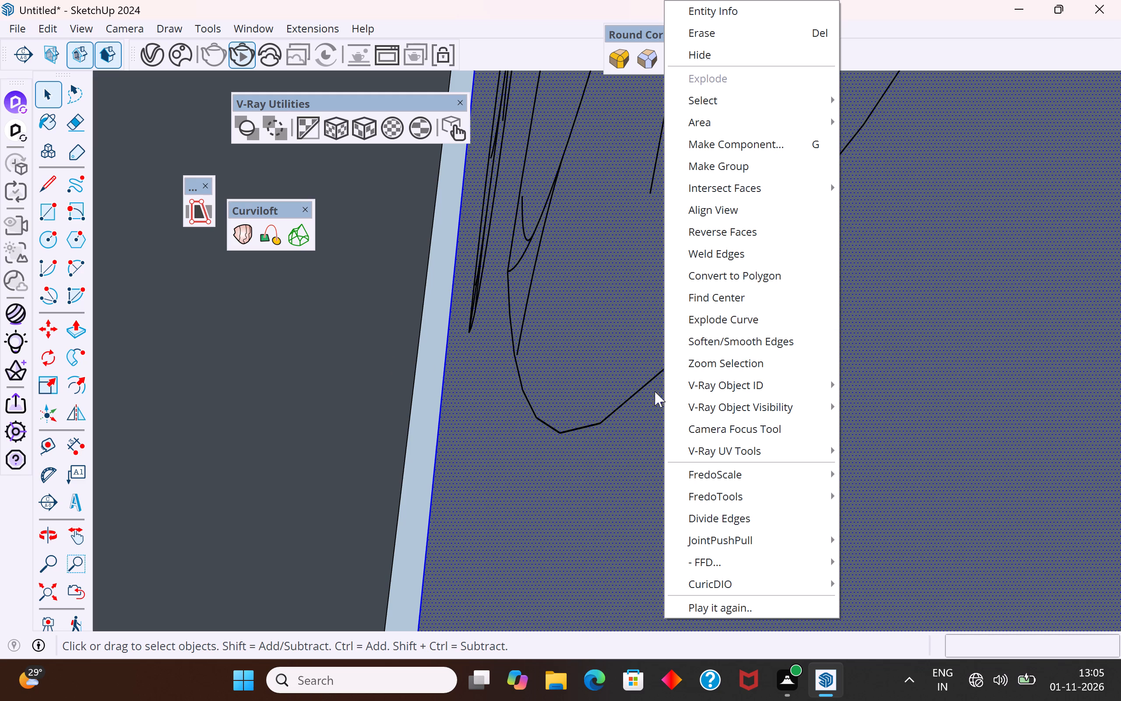
click(914, 374)
scroll(545, 389, down, 20)
scroll(545, 389, down, 14)
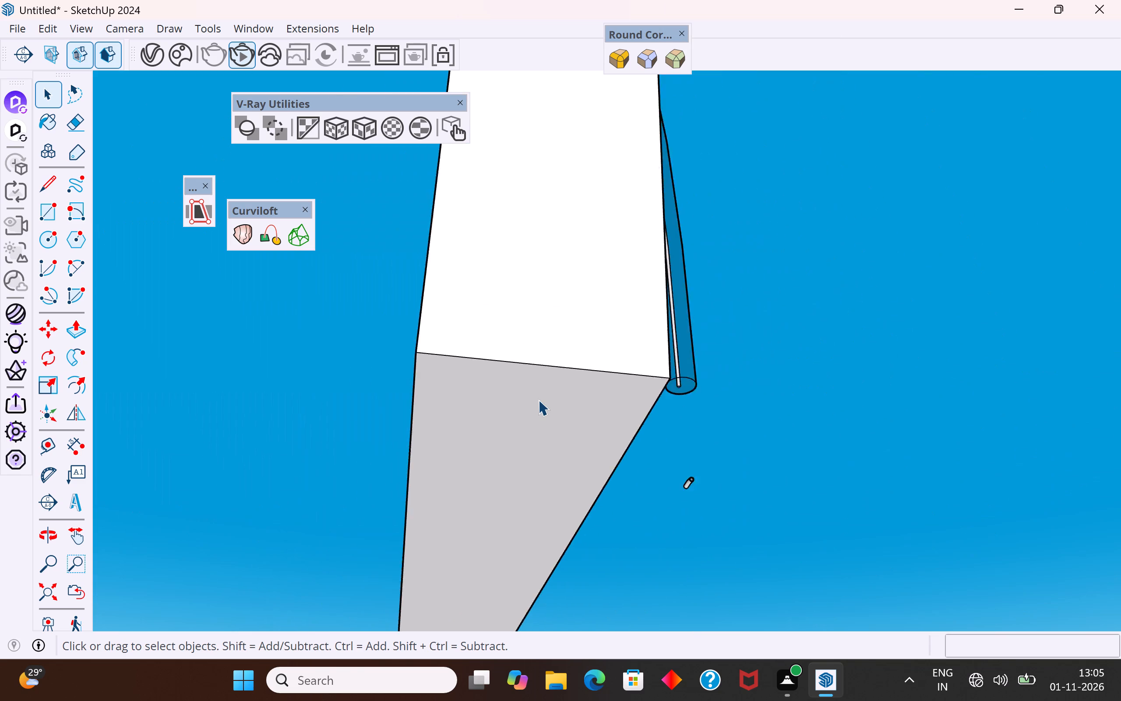
middle_drag(964, 319, 537, 627)
scroll(501, 412, down, 6)
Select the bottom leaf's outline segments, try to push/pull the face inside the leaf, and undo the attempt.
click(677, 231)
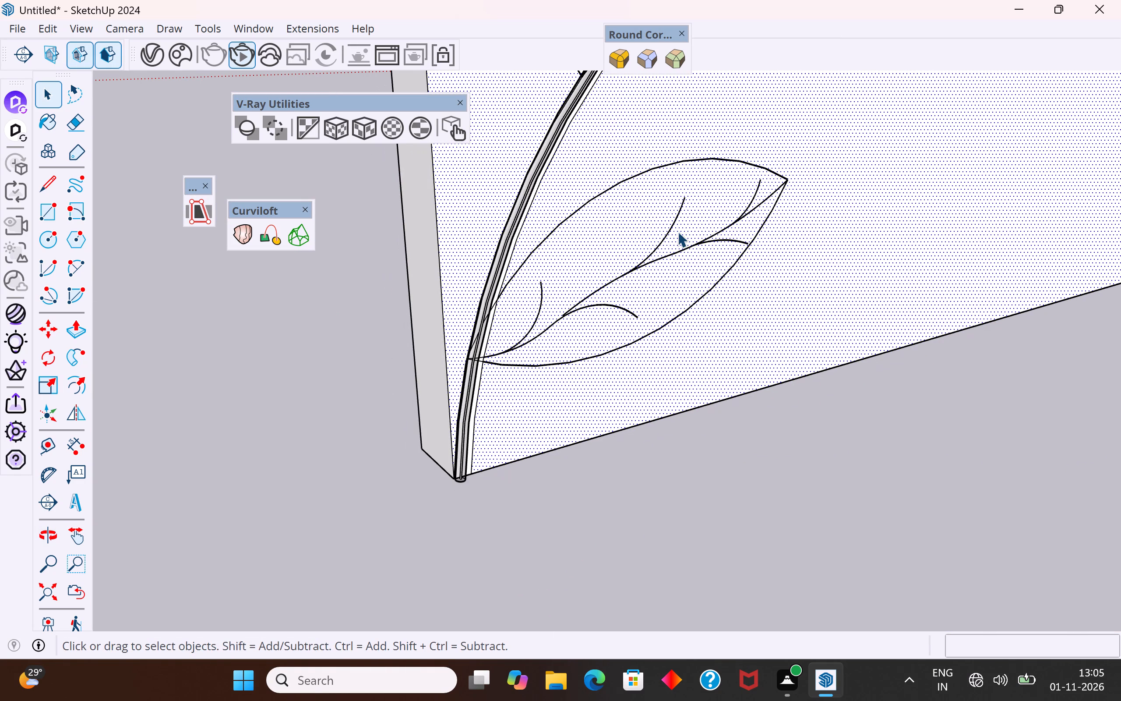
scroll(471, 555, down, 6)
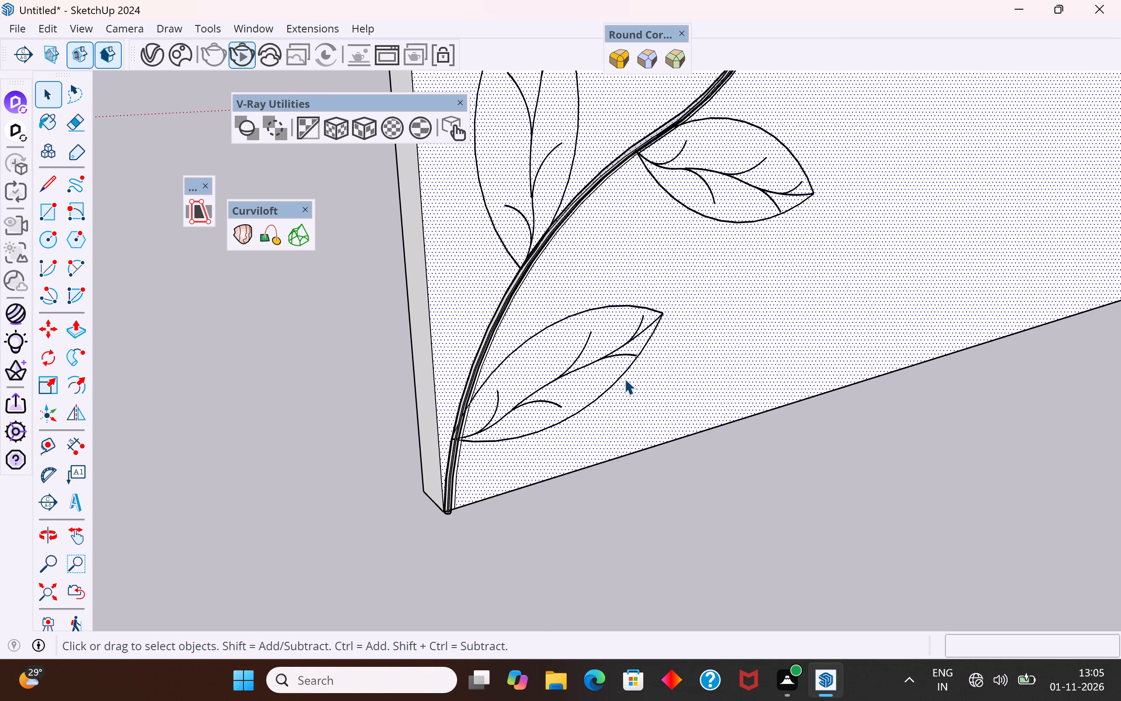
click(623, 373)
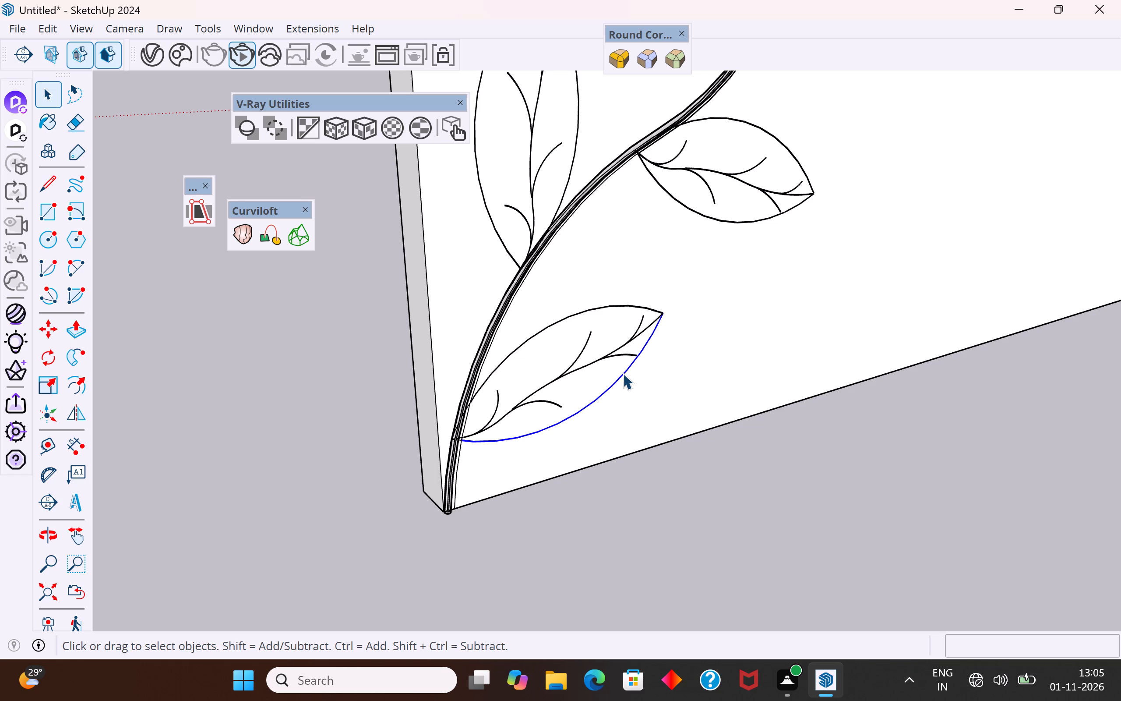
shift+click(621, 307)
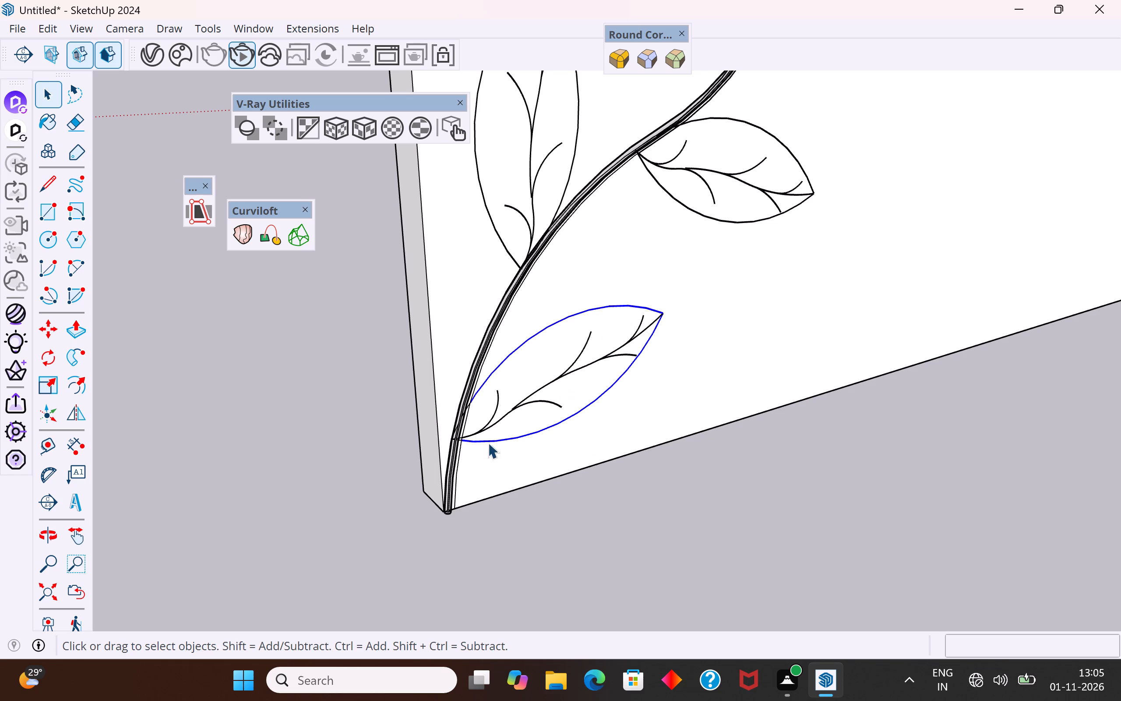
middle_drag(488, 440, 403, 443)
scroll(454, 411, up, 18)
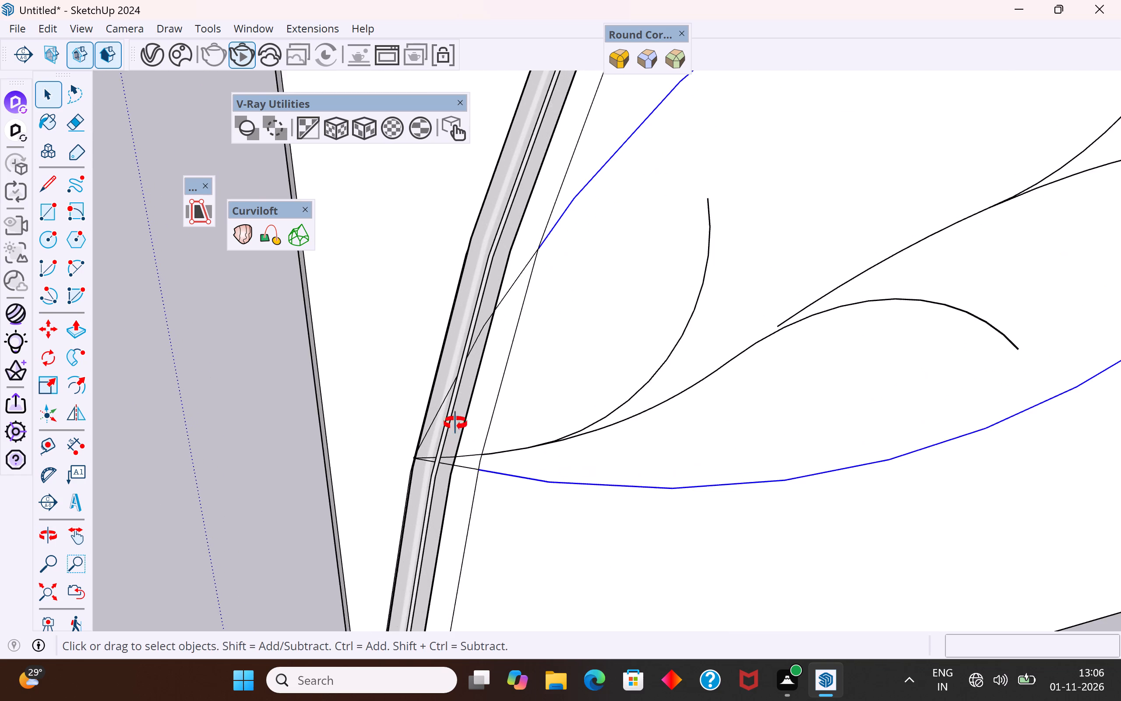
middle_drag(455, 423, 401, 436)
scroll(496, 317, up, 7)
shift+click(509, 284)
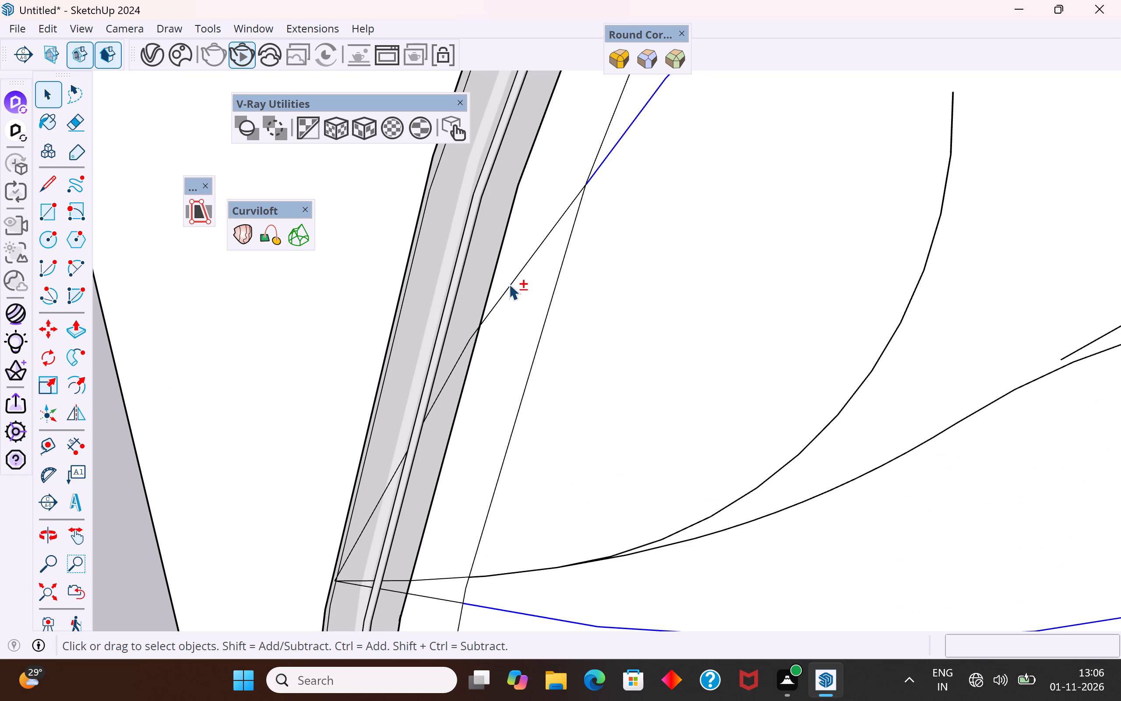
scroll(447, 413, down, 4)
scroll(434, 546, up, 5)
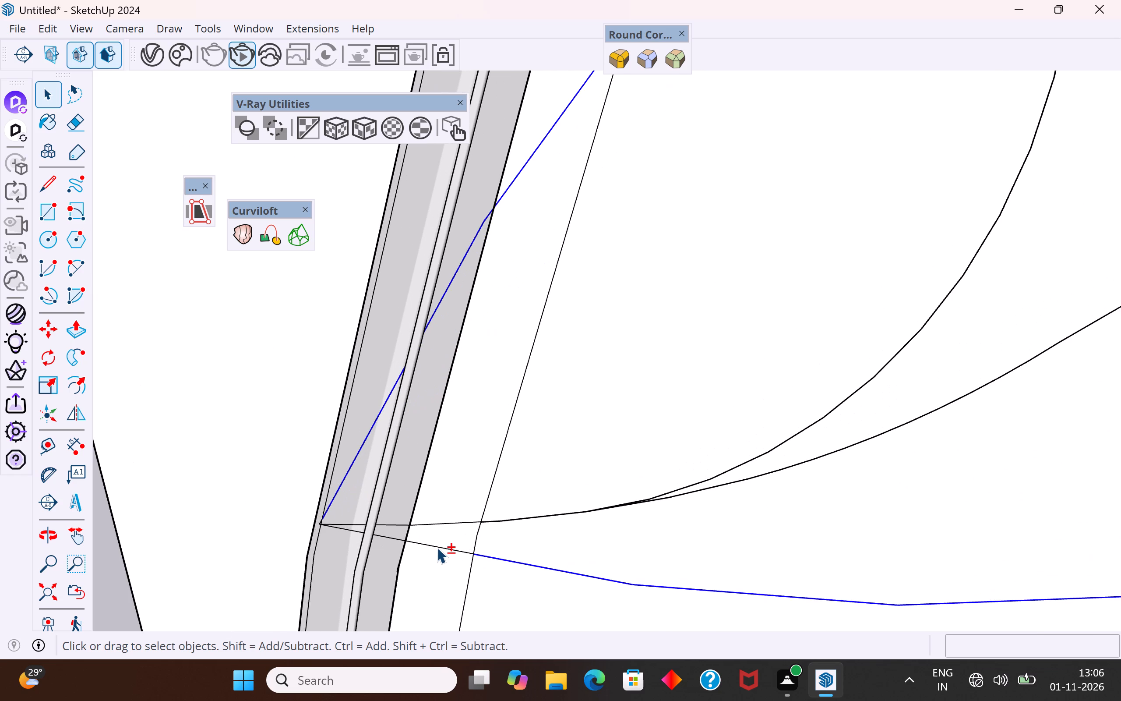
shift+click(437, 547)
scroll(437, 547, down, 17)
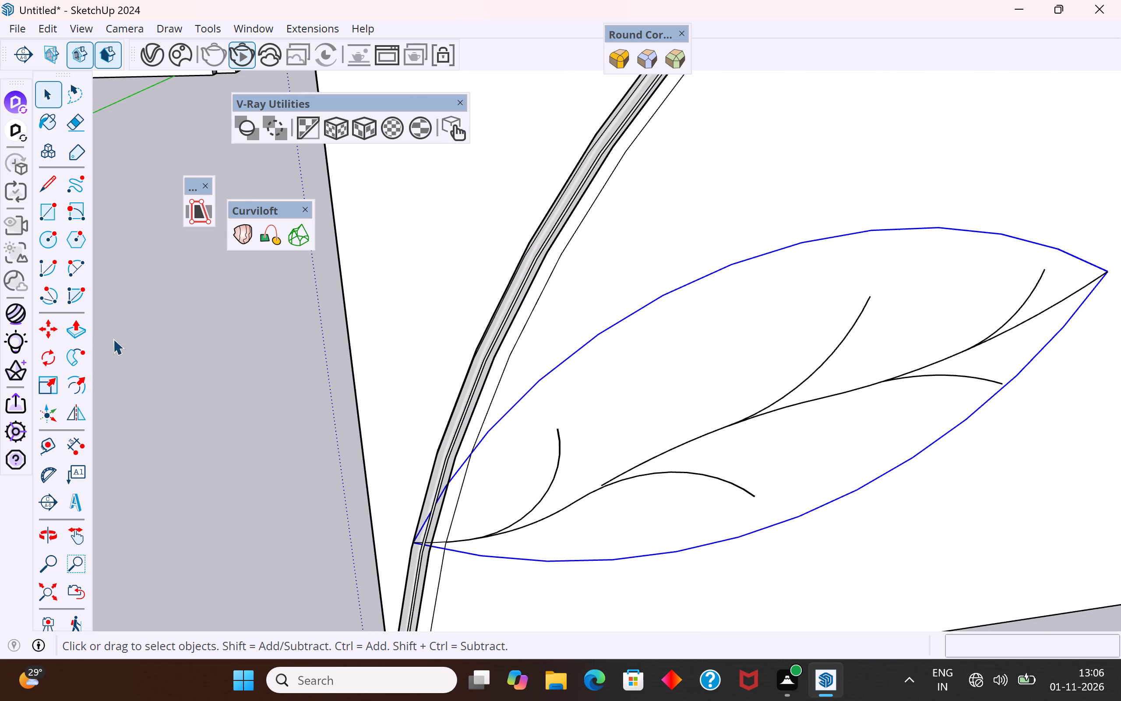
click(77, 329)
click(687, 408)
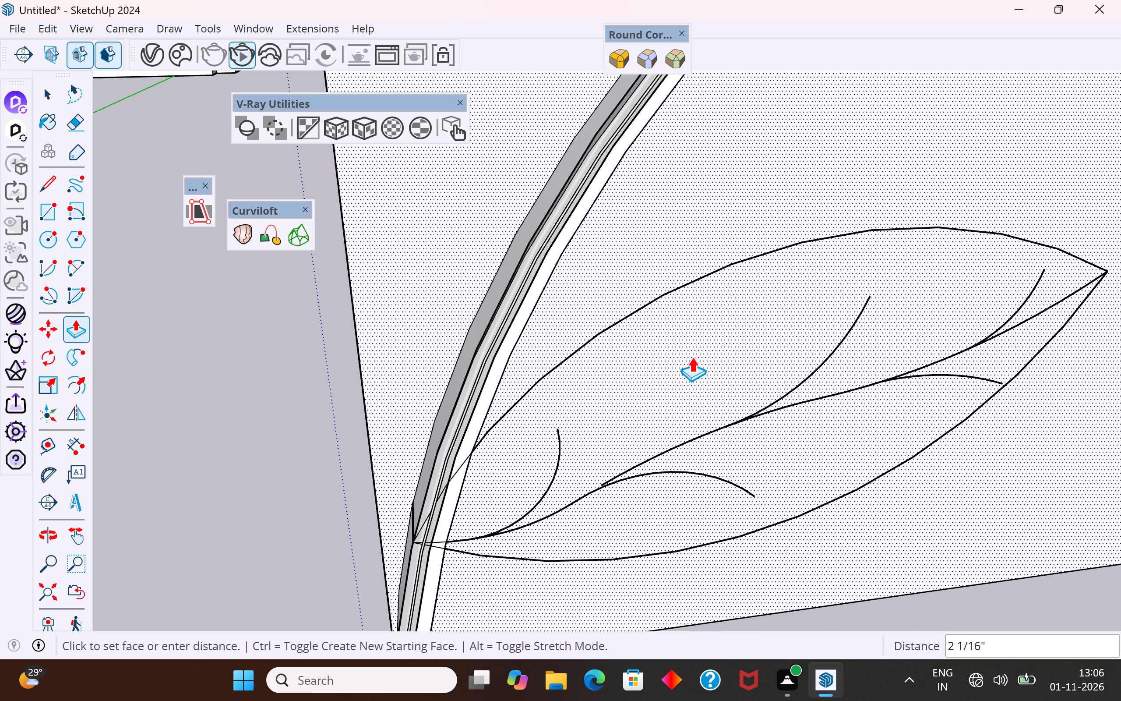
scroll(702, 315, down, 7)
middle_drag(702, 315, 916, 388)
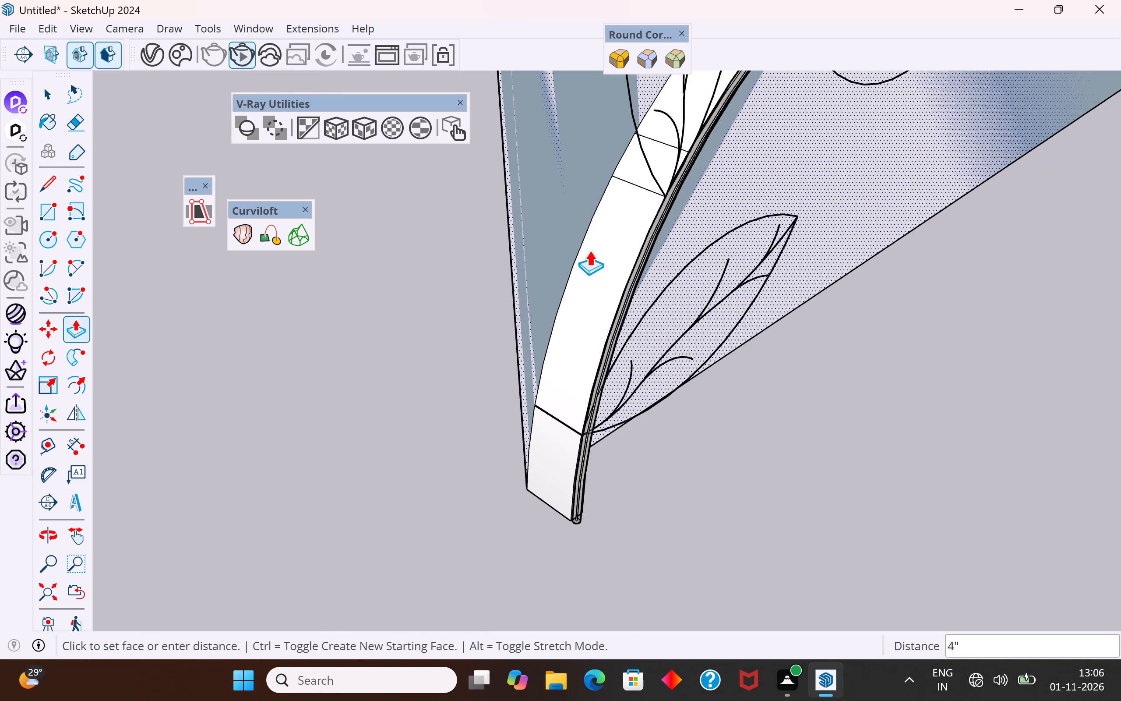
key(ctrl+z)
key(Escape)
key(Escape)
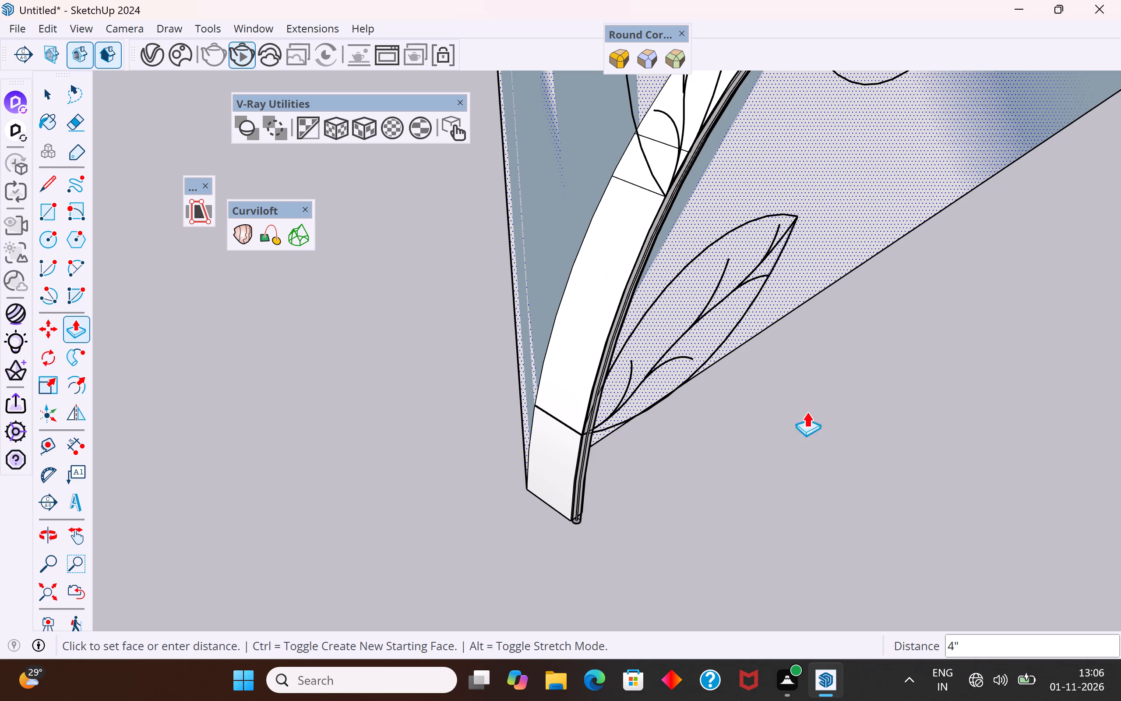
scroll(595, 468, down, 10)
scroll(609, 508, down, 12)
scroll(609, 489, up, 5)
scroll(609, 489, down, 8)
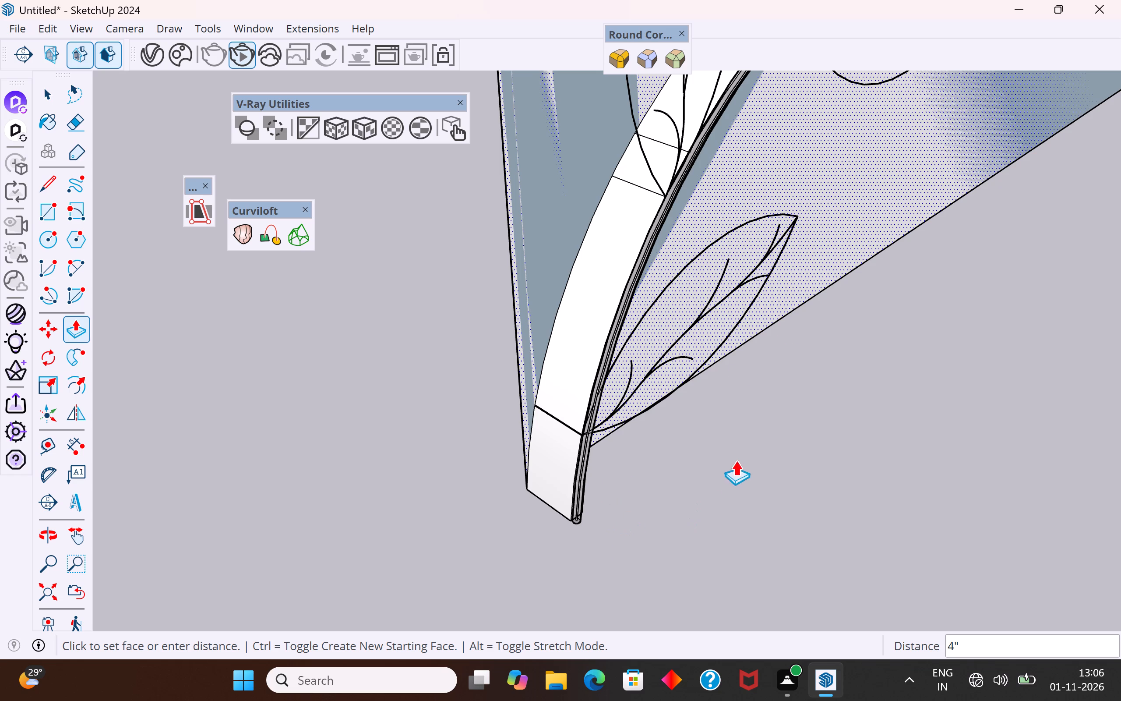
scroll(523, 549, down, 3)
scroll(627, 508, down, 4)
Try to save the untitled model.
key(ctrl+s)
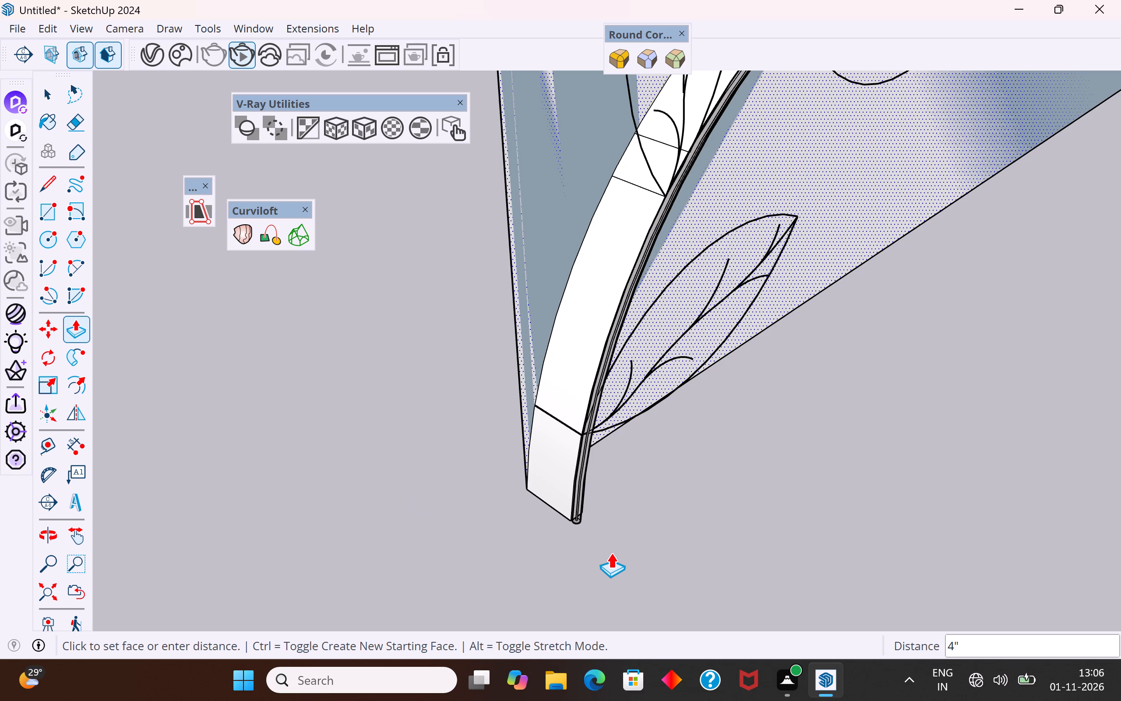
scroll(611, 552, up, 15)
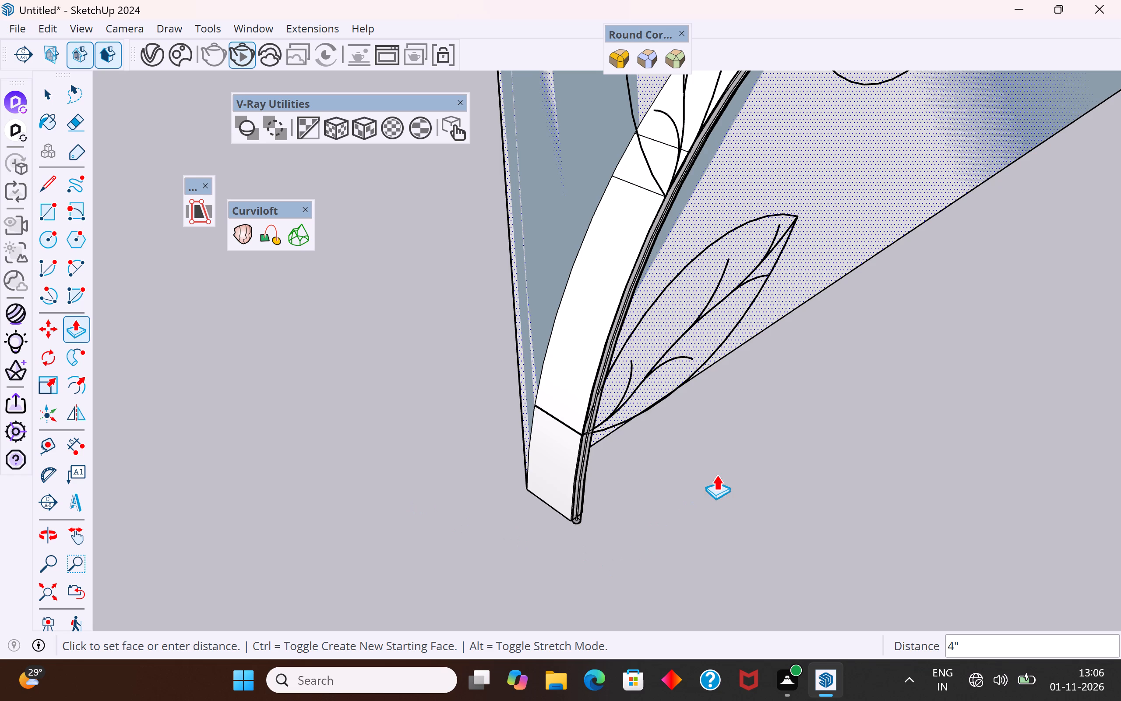
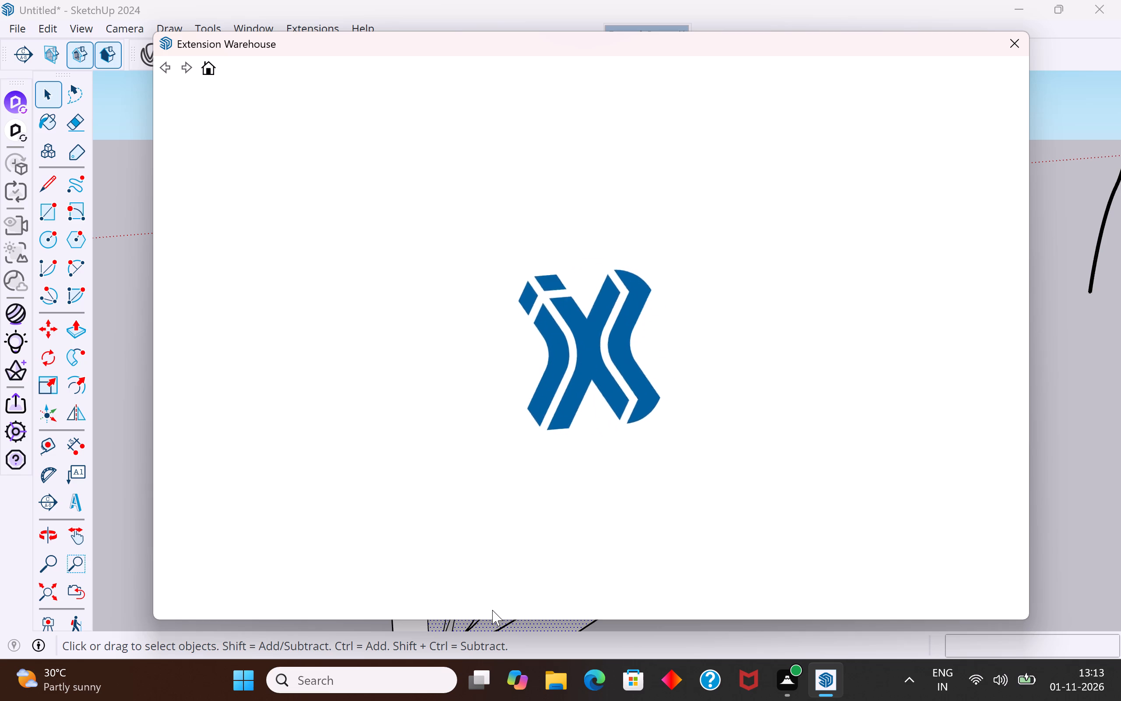
Move the Extension Warehouse window out of the way so the panel model is uncovered.
drag(726, 42, 726, 42)
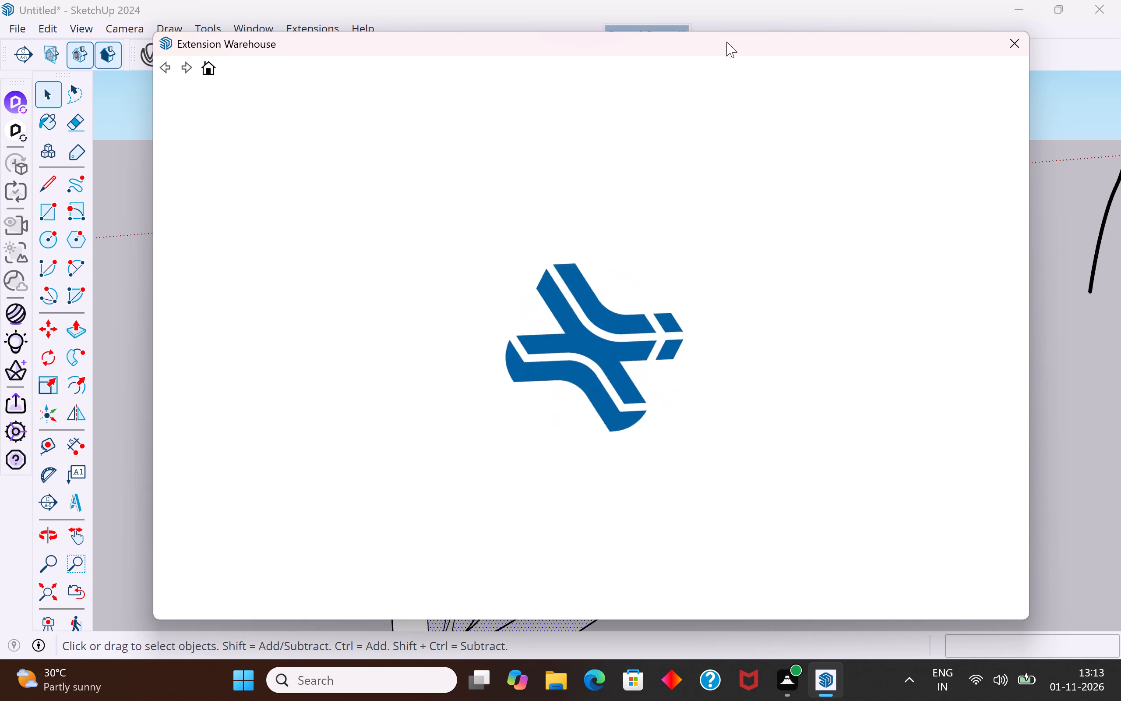
drag(726, 42, 799, 282)
click(1030, 207)
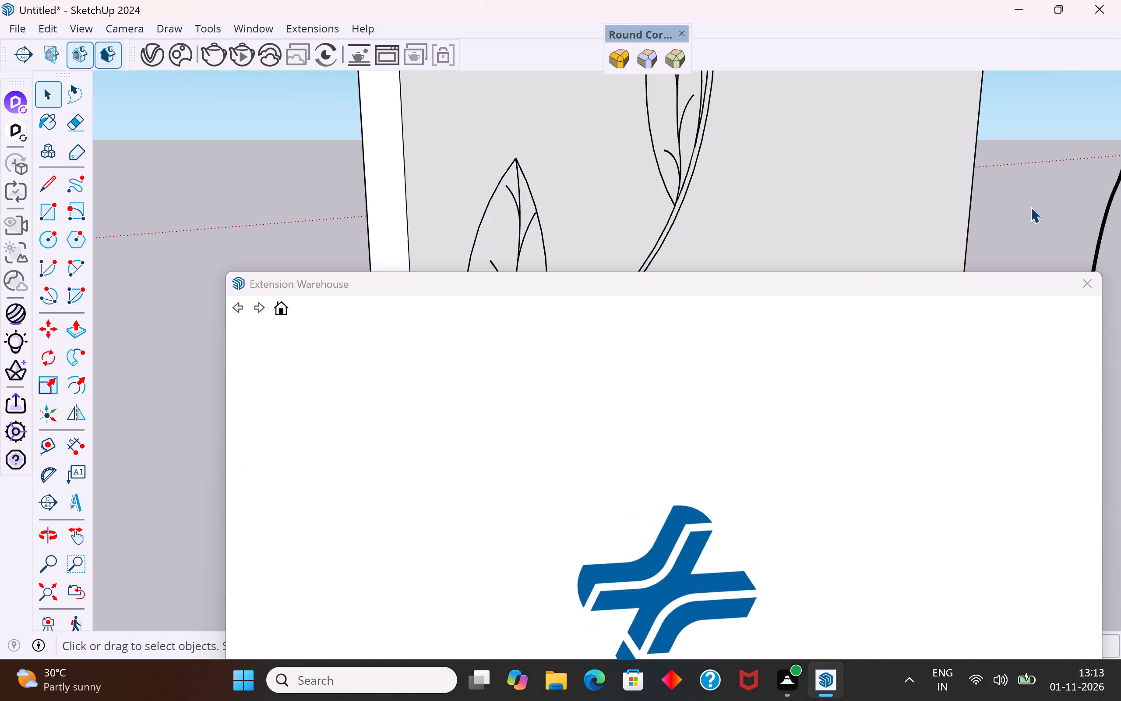
drag(984, 282, 928, 640)
click(952, 490)
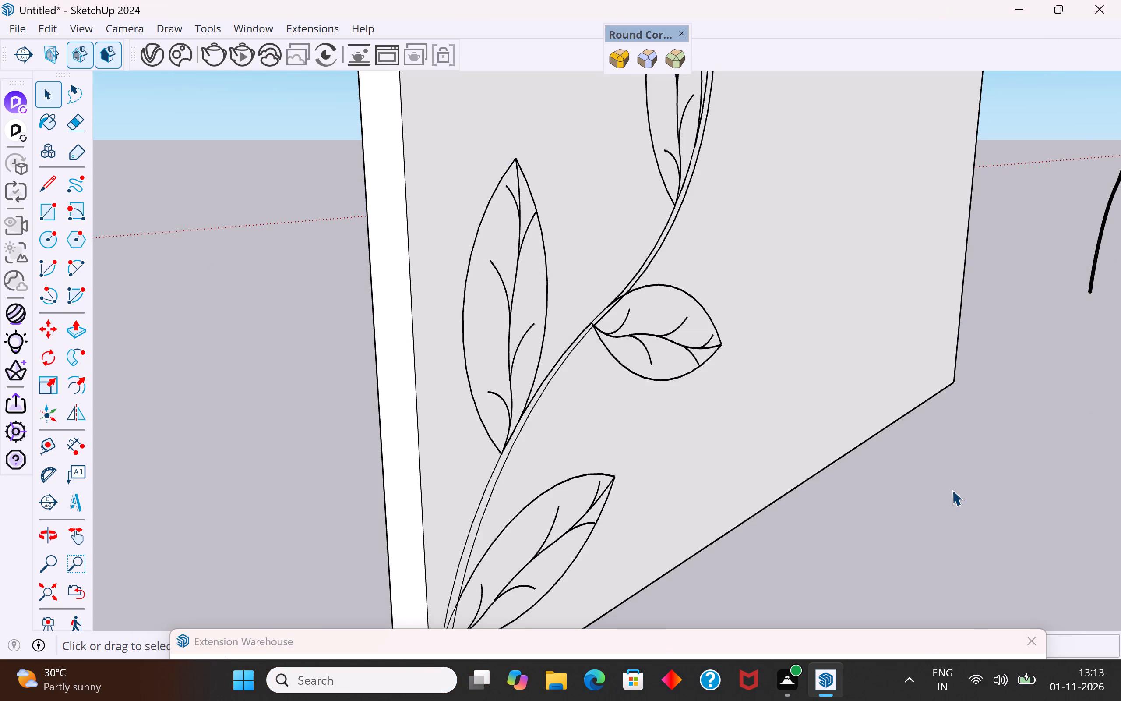
Examine the lower leaves and stem, and select the panel surface to check whether the leaf outlines divide it into separate faces.
click(625, 319)
scroll(625, 319, up, 7)
middle_drag(625, 319, 252, 334)
scroll(500, 315, up, 13)
scroll(635, 283, down, 14)
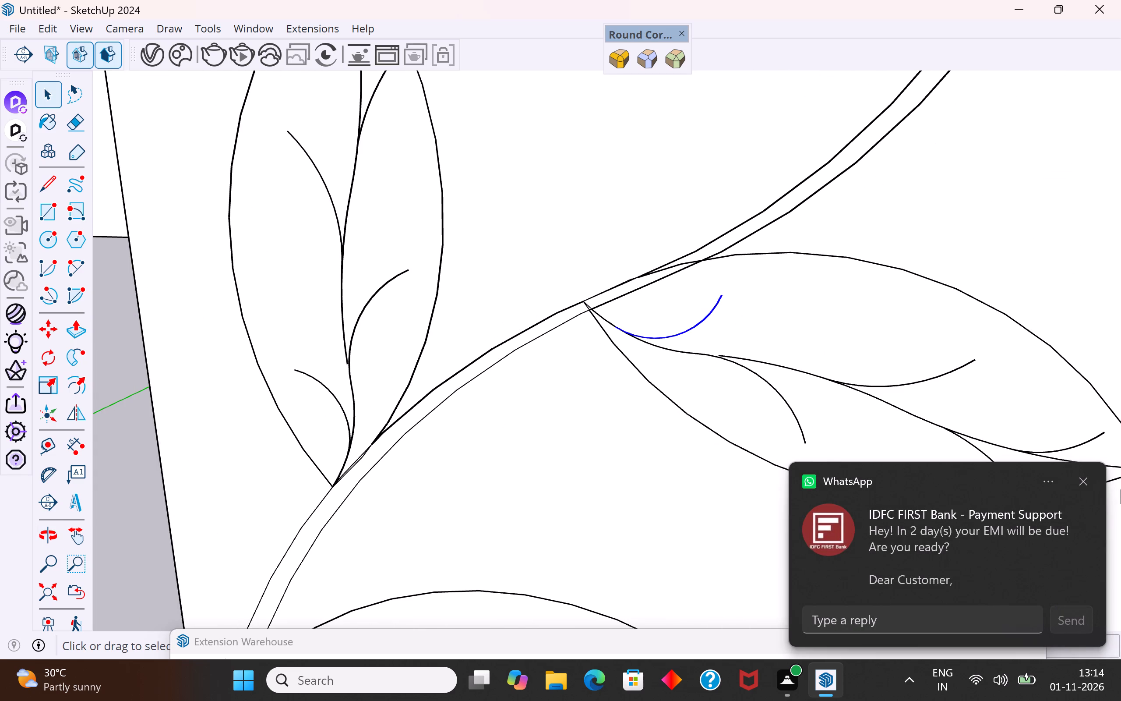
click(1079, 479)
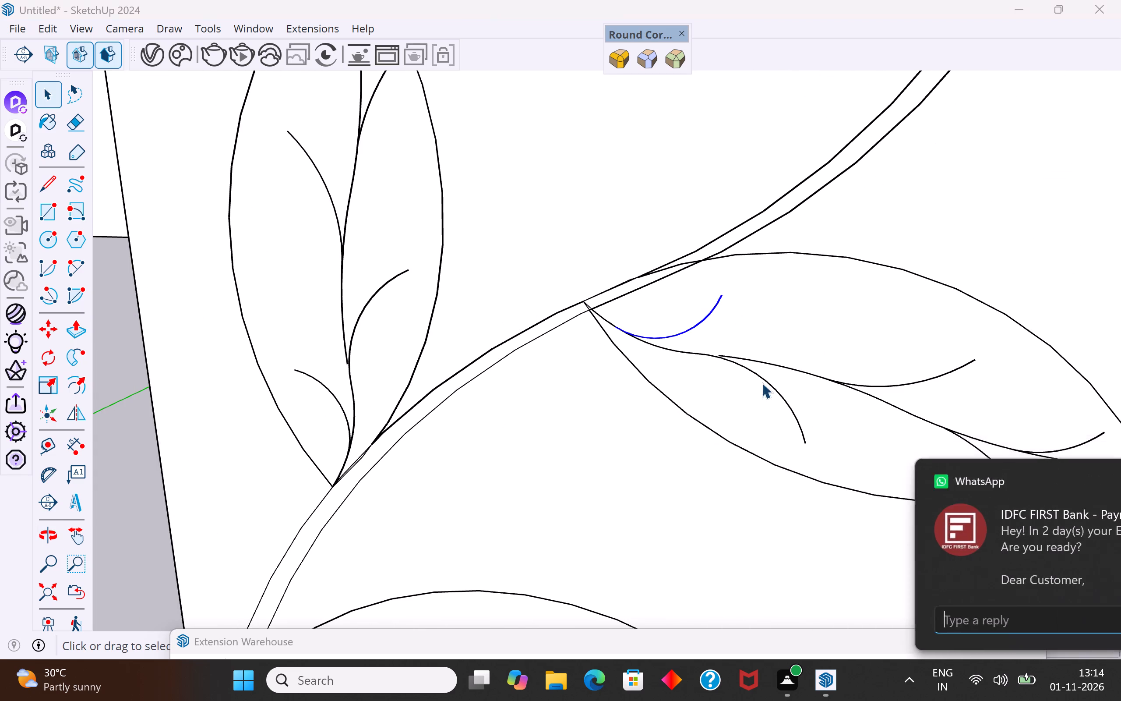
scroll(363, 390, down, 6)
click(399, 529)
scroll(412, 510, down, 2)
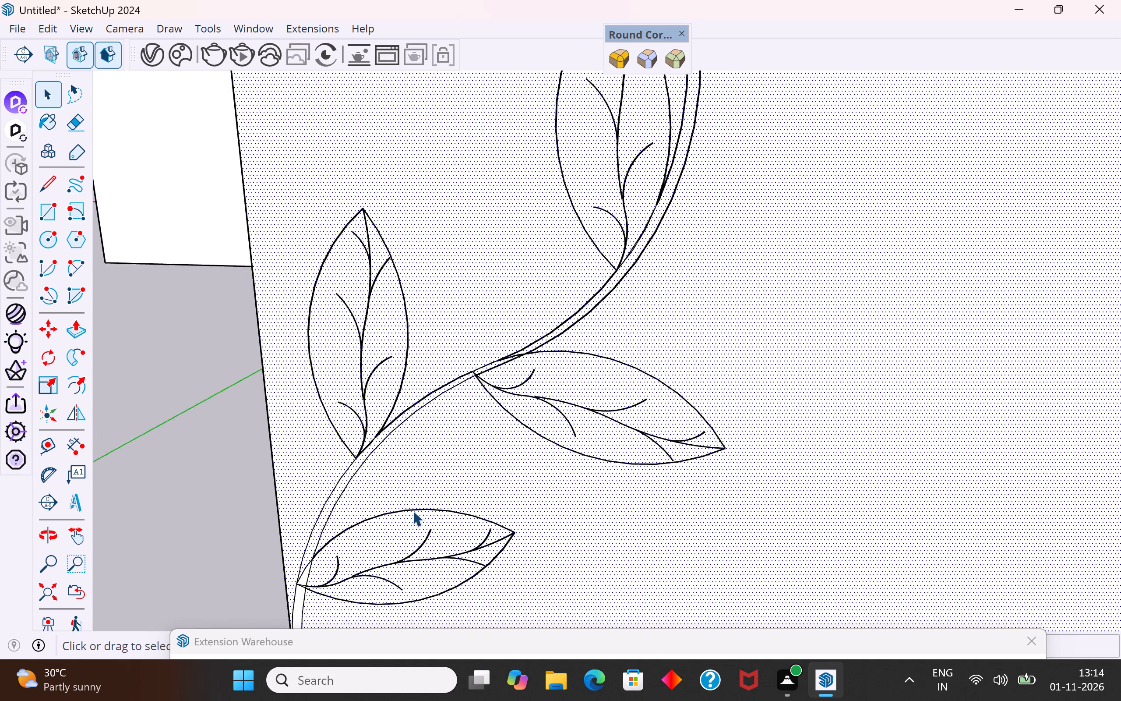
scroll(412, 510, down, 8)
right_click(449, 484)
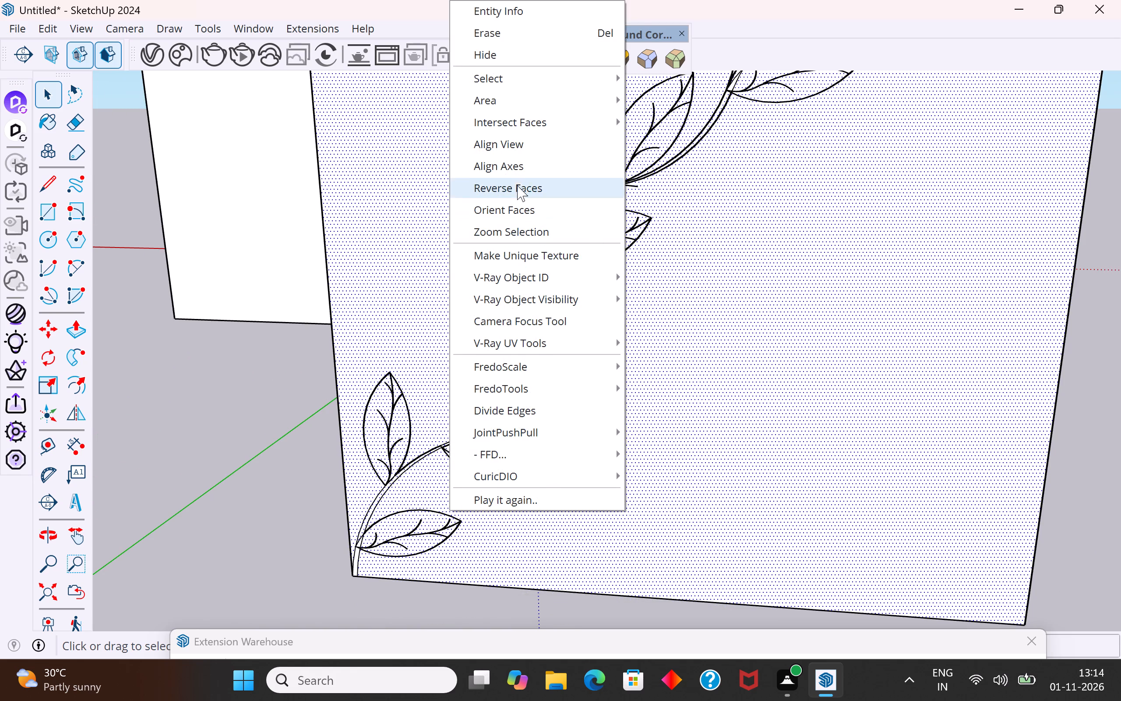
click(257, 426)
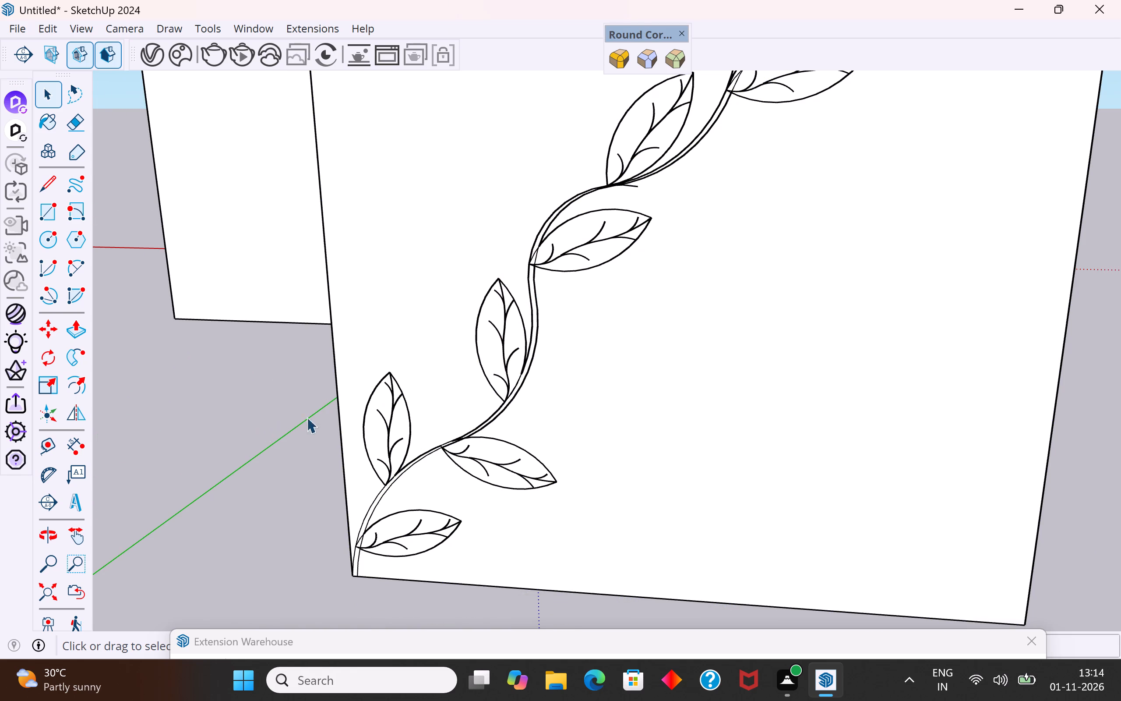
Close the open upper end of the vine stem with an arc joining its two edges, and test-select the surface inside.
middle_drag(599, 285, 930, 440)
scroll(930, 440, up, 1)
scroll(601, 581, down, 7)
scroll(722, 231, up, 14)
scroll(668, 235, up, 1)
scroll(716, 158, up, 1)
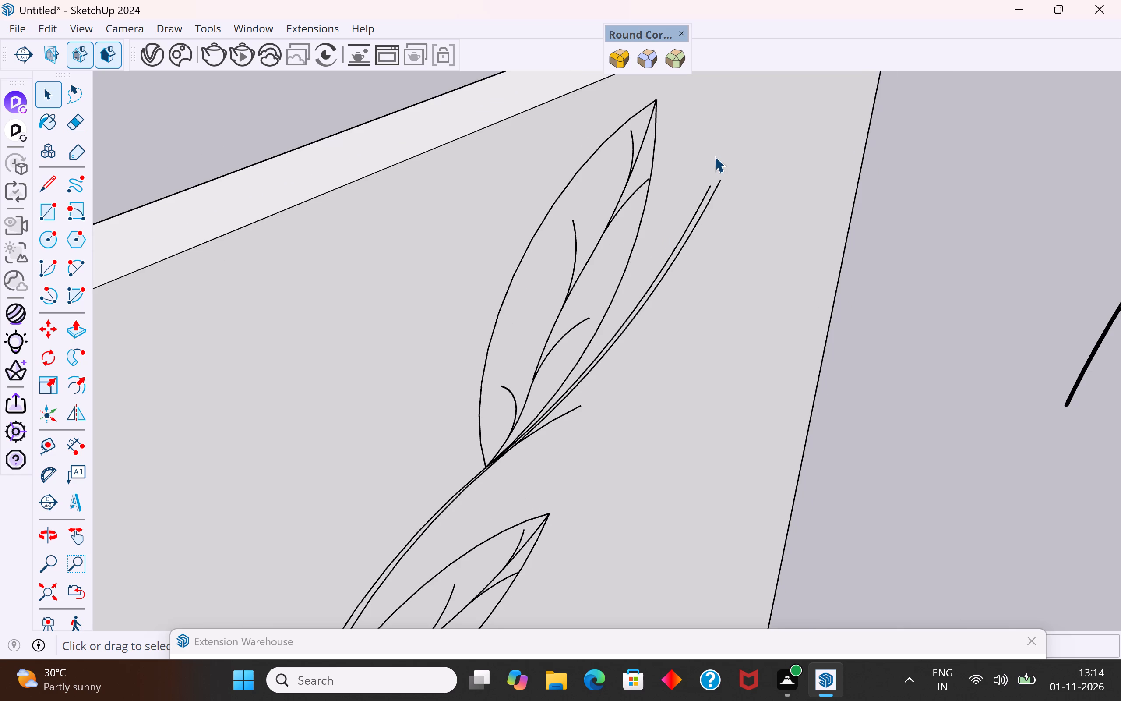
scroll(715, 156, up, 4)
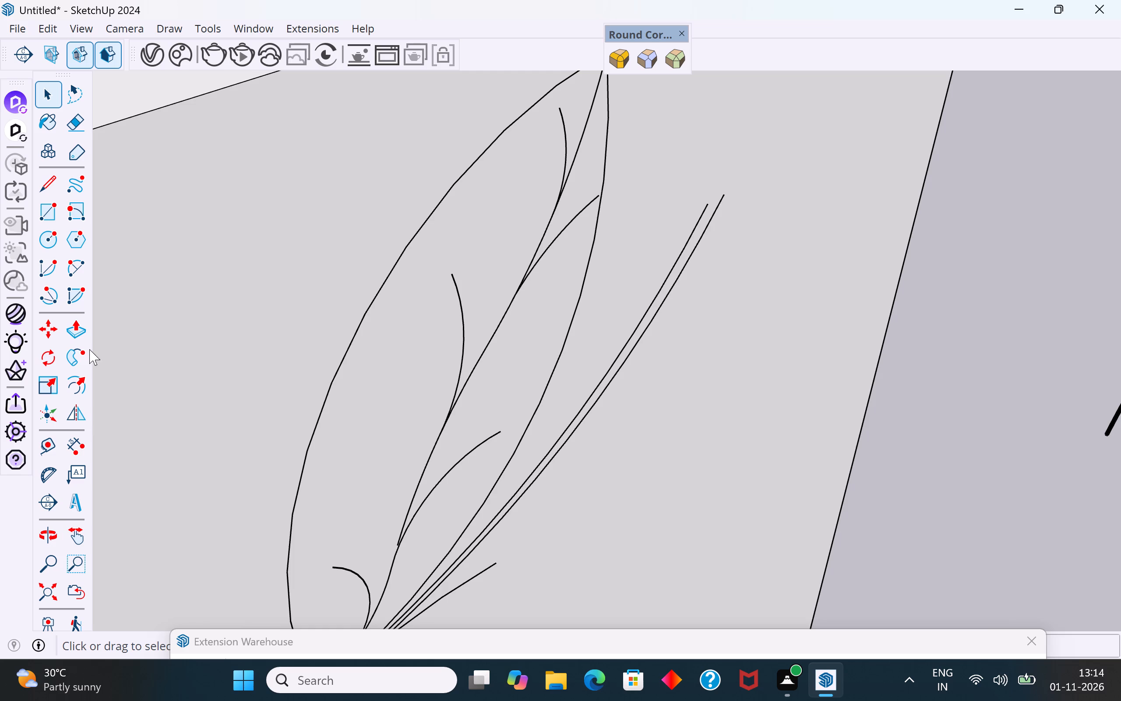
click(69, 267)
scroll(754, 200, up, 5)
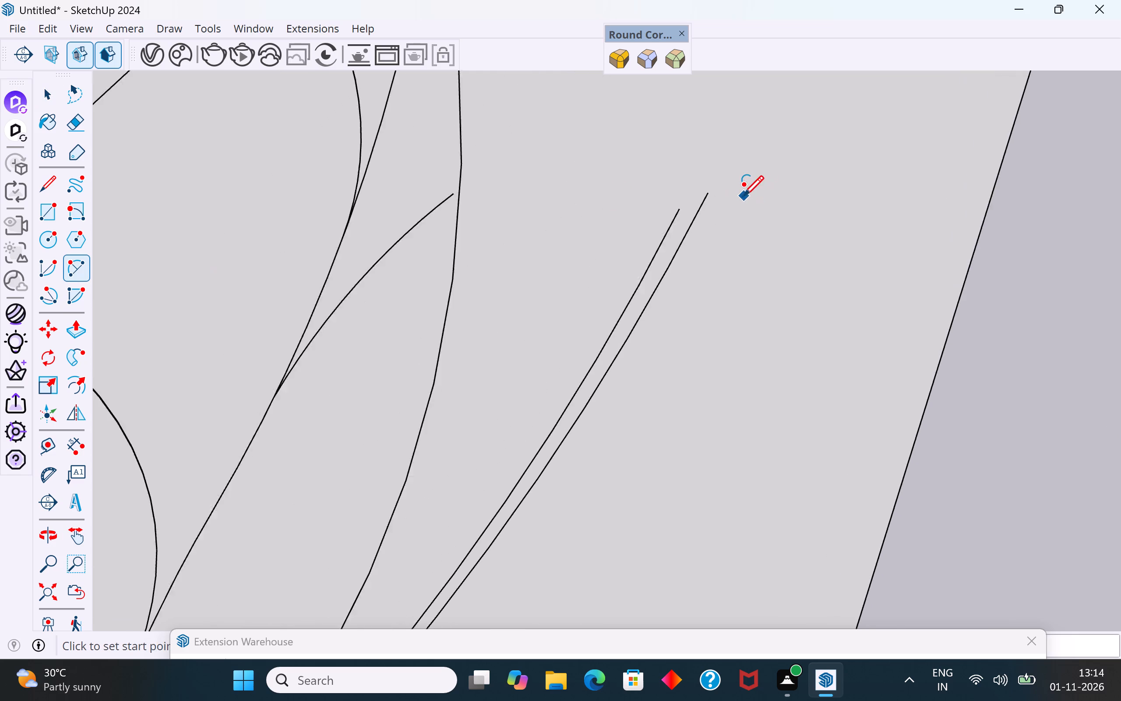
scroll(743, 196, up, 6)
click(630, 217)
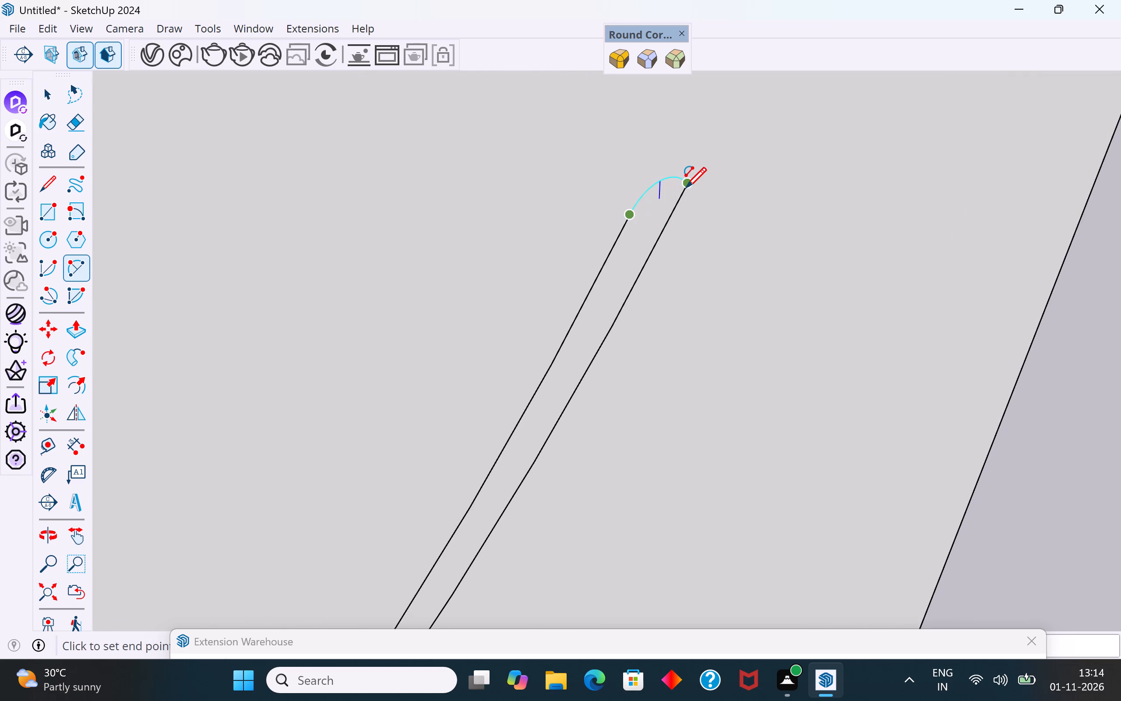
click(686, 188)
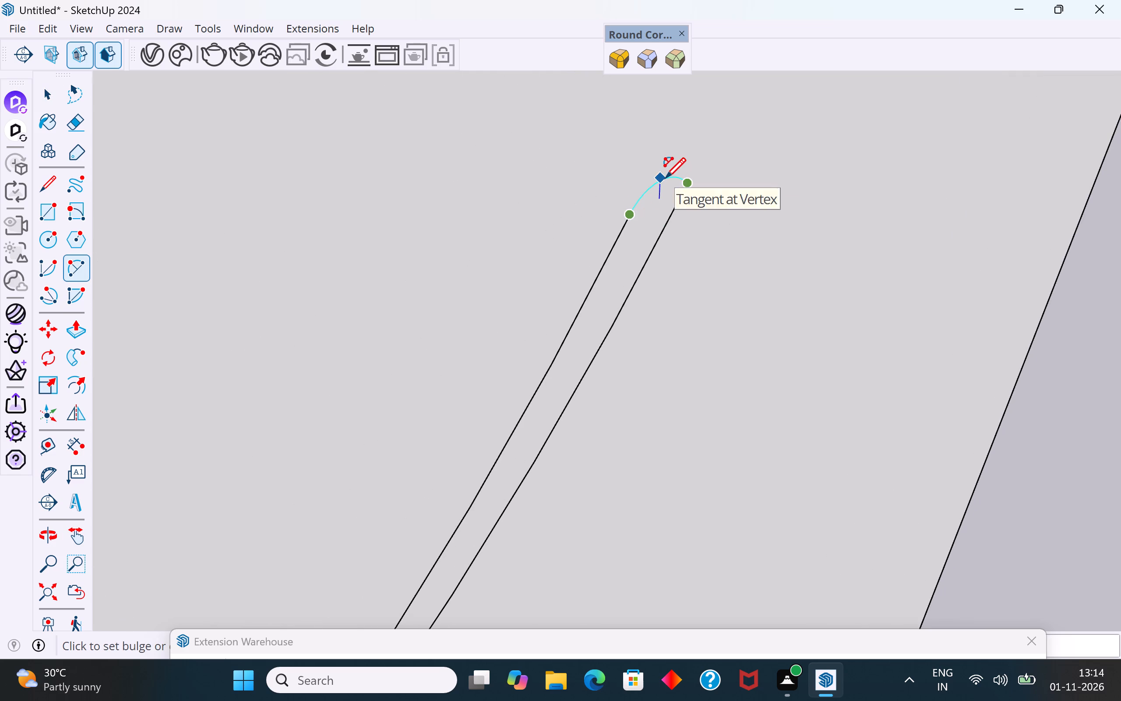
click(665, 178)
click(52, 89)
click(642, 230)
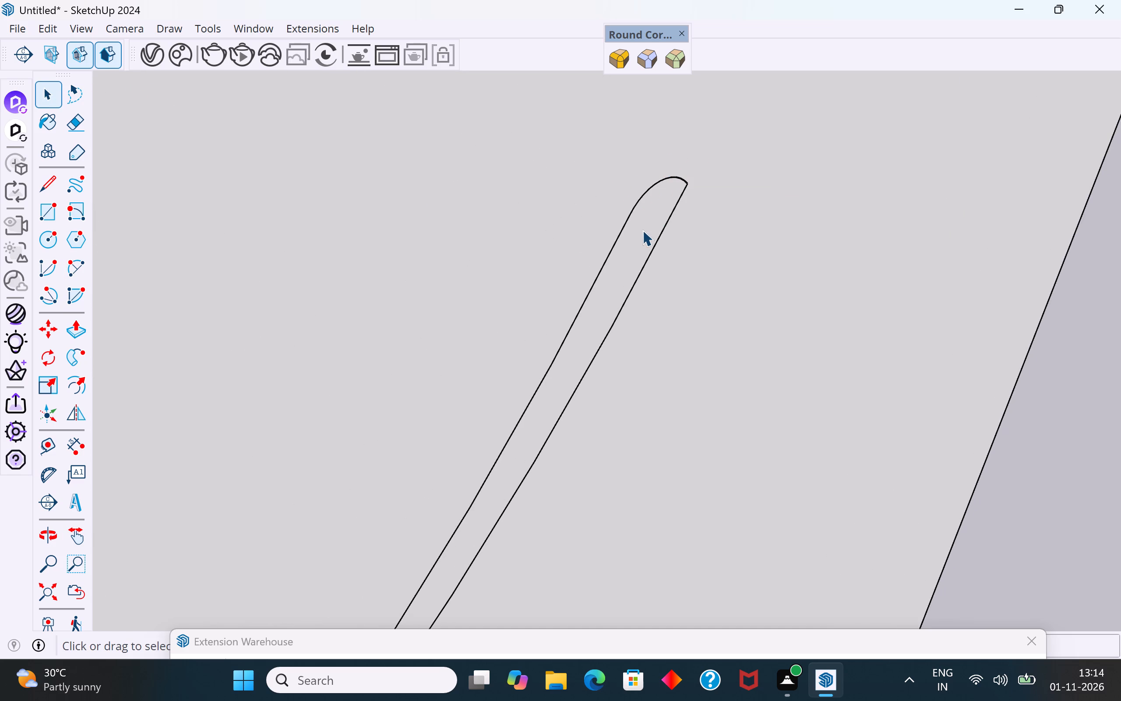
Draw a short line in the topmost leaf joining the loose end of the midrib to the vein junction below it.
scroll(642, 230, down, 20)
scroll(434, 416, up, 2)
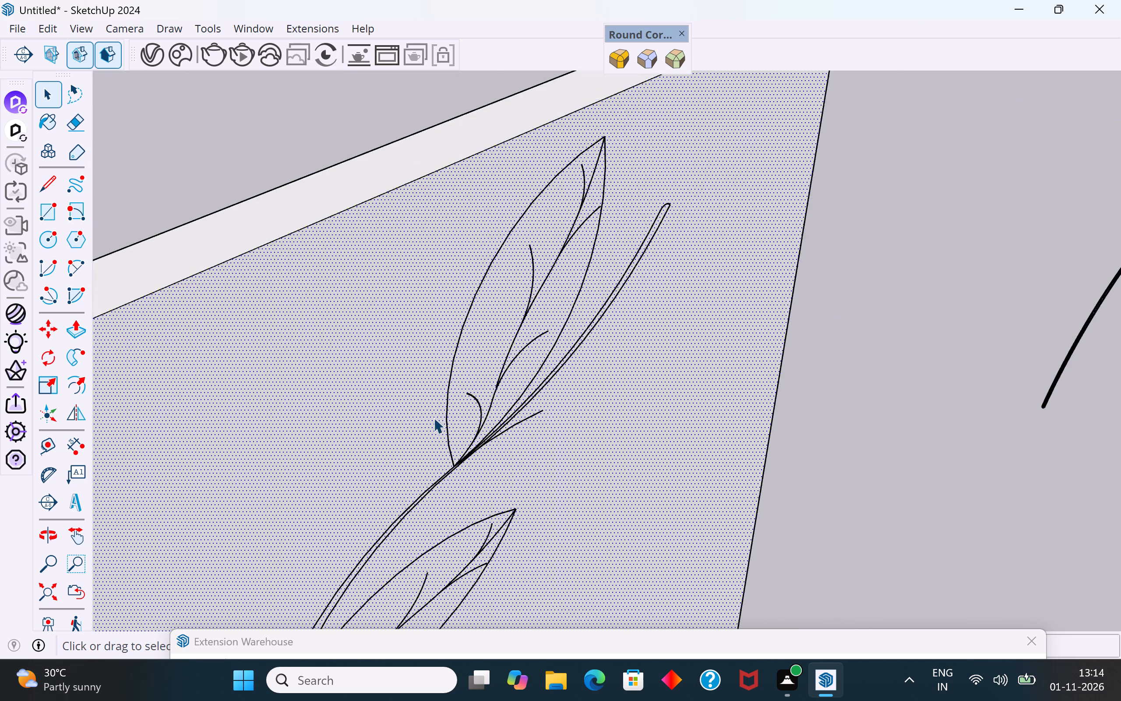
scroll(434, 418, up, 3)
scroll(441, 439, down, 8)
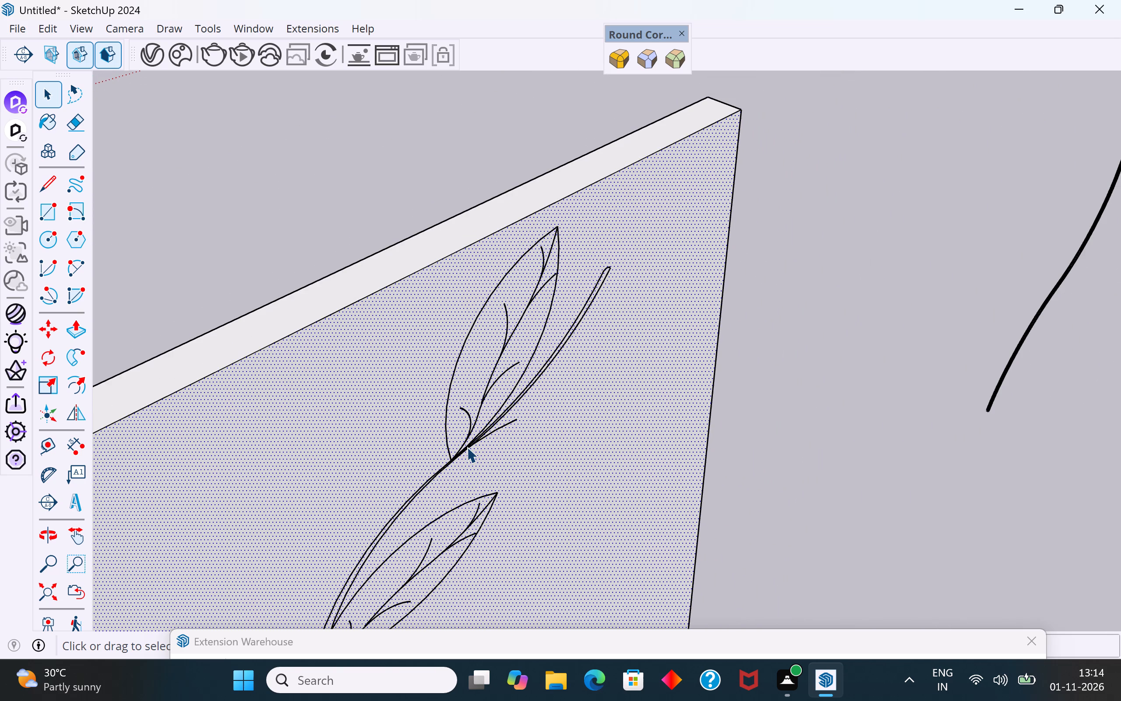
scroll(467, 447, down, 1)
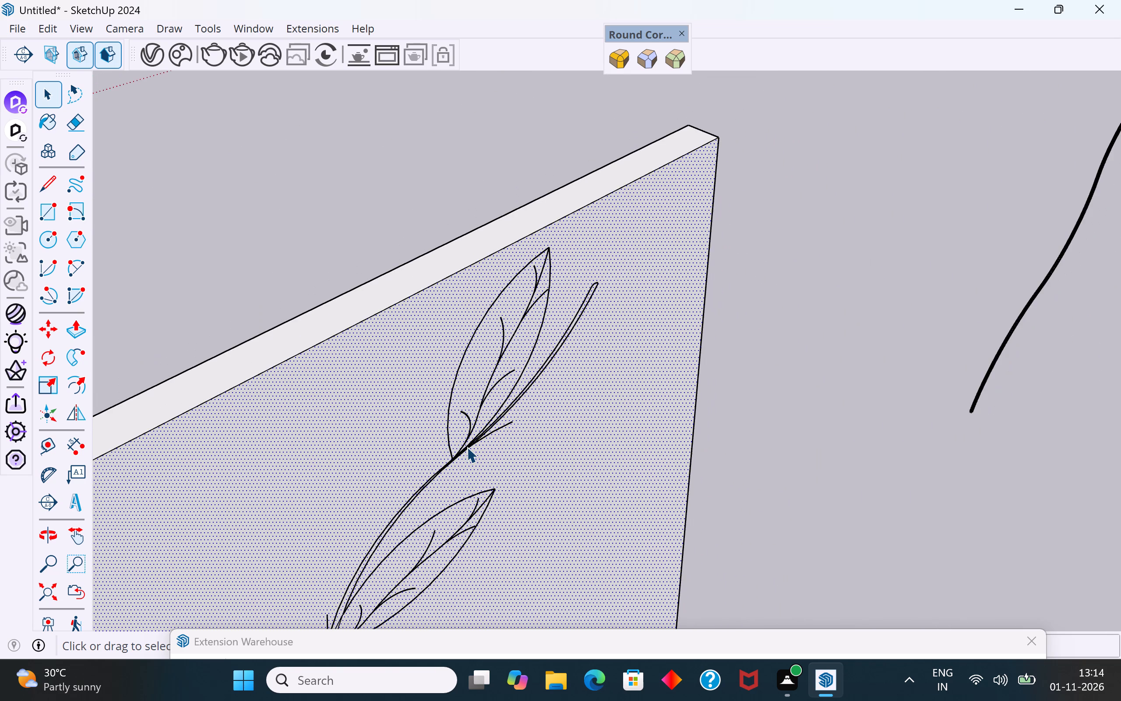
scroll(467, 447, up, 10)
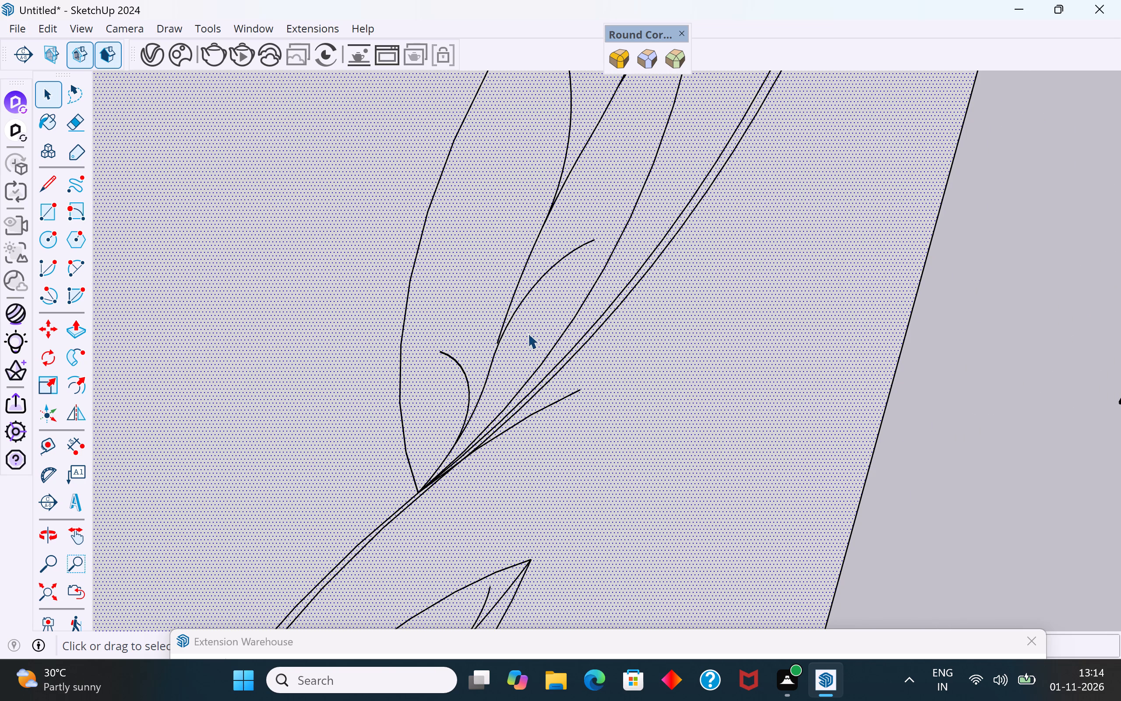
scroll(481, 359, up, 9)
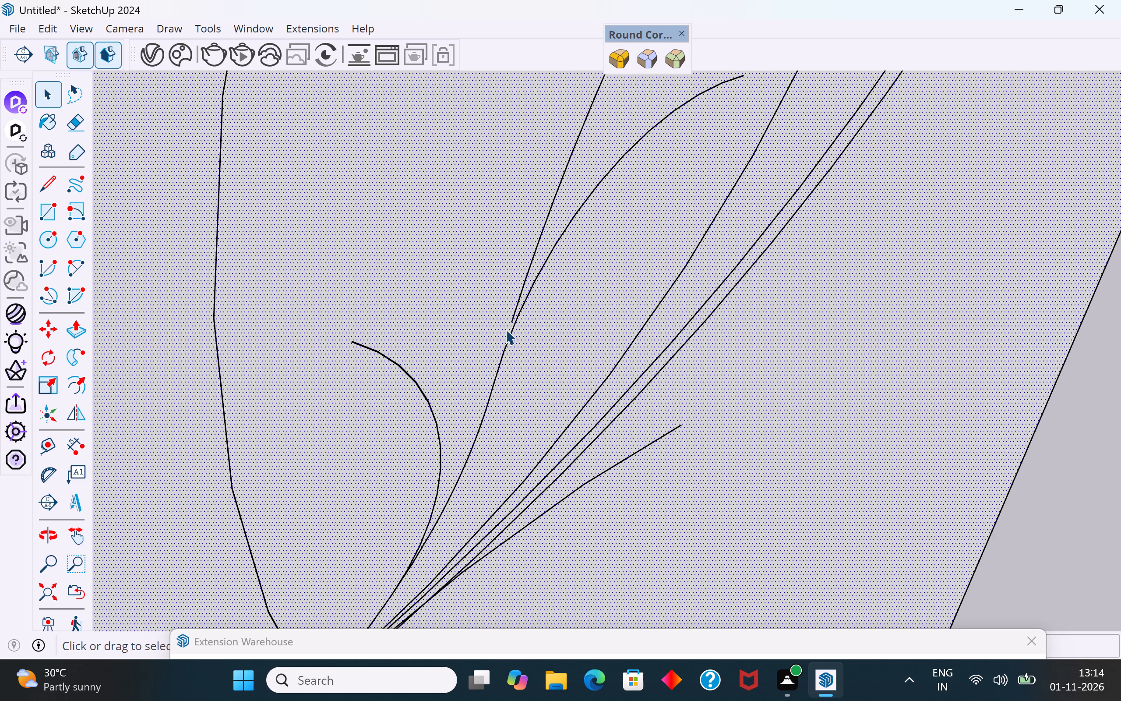
click(56, 183)
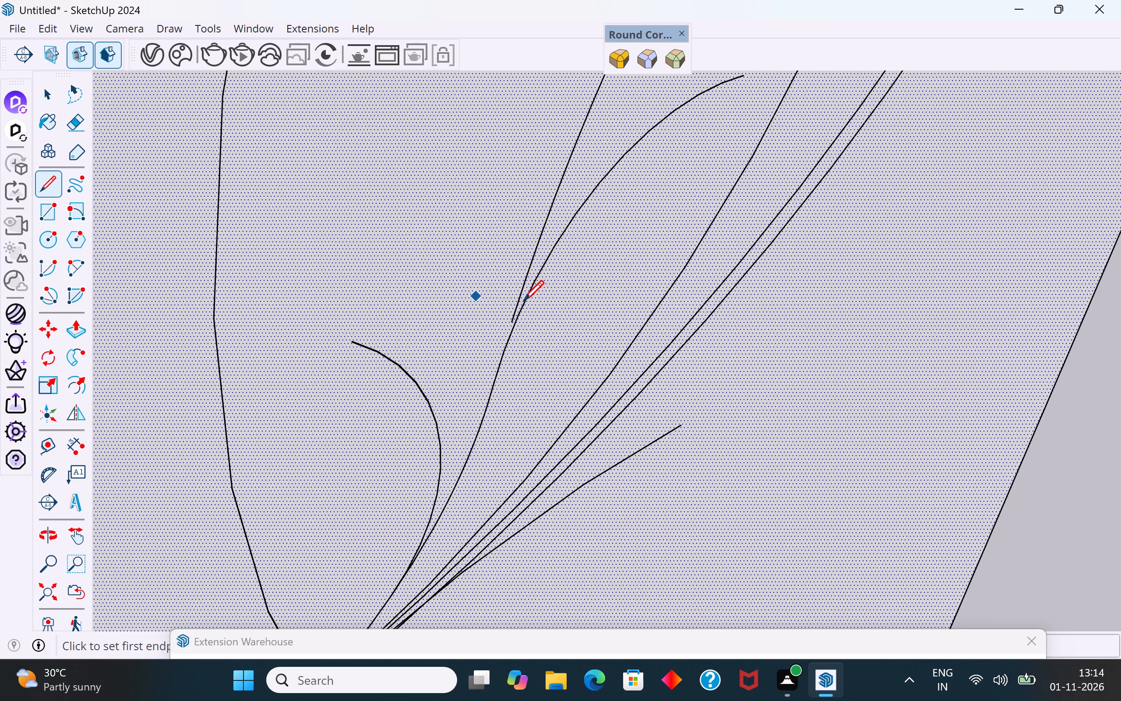
scroll(524, 301, up, 3)
click(506, 327)
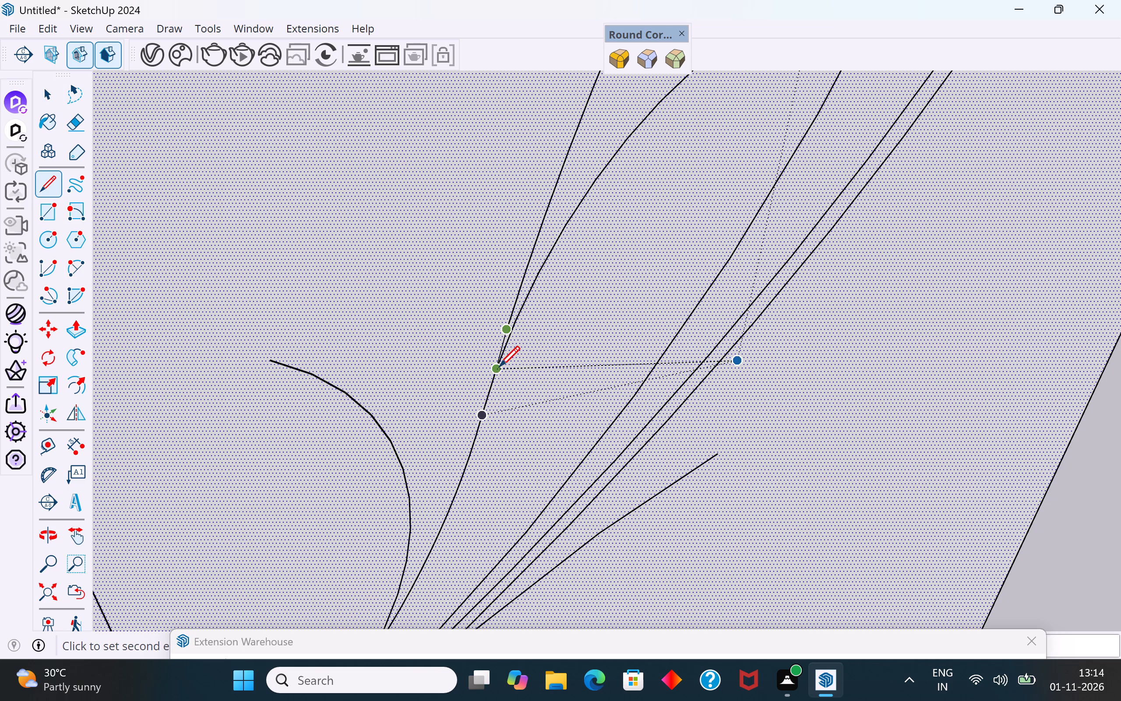
click(499, 366)
click(50, 93)
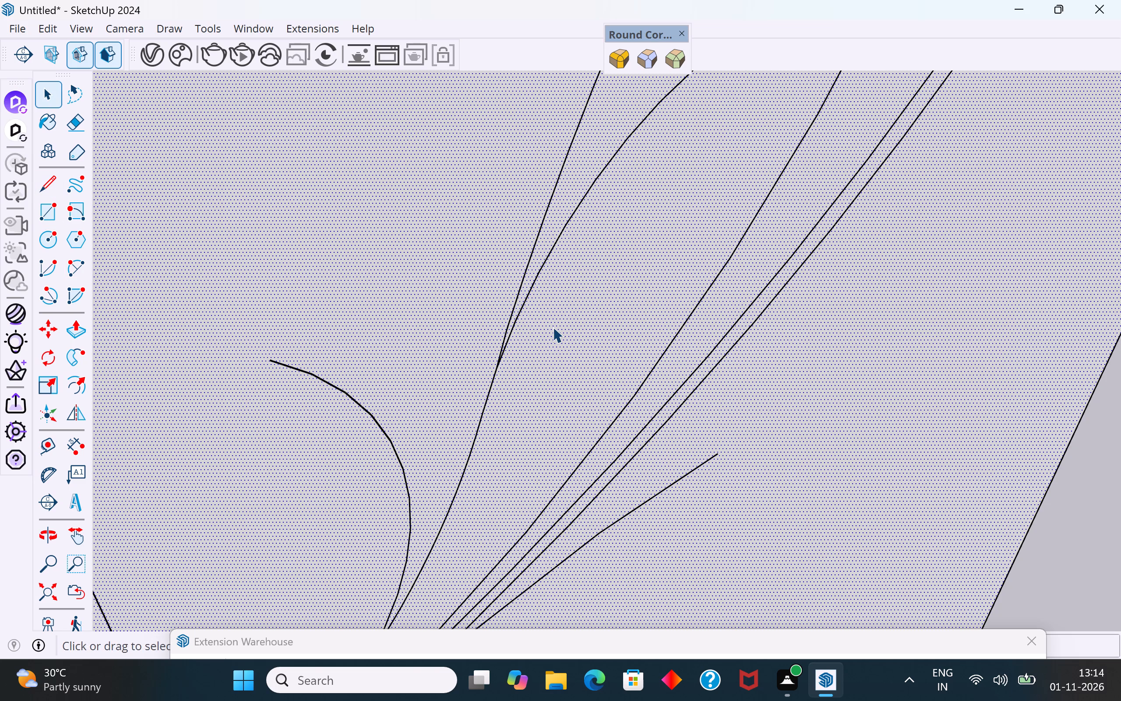
Select the stem-side outline segments of the second leaf from the bottom and inspect where they meet the stem, and clear the selection.
scroll(553, 327, down, 20)
scroll(553, 327, down, 18)
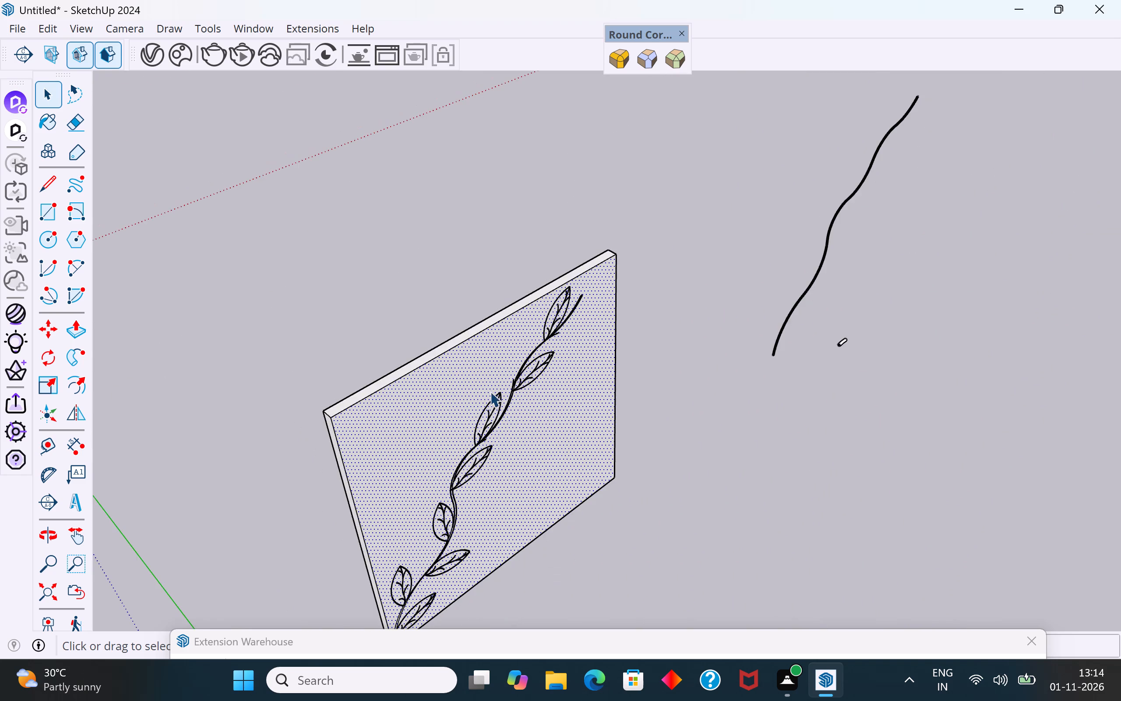
scroll(485, 395, down, 7)
scroll(441, 511, up, 17)
middle_drag(444, 514, 384, 456)
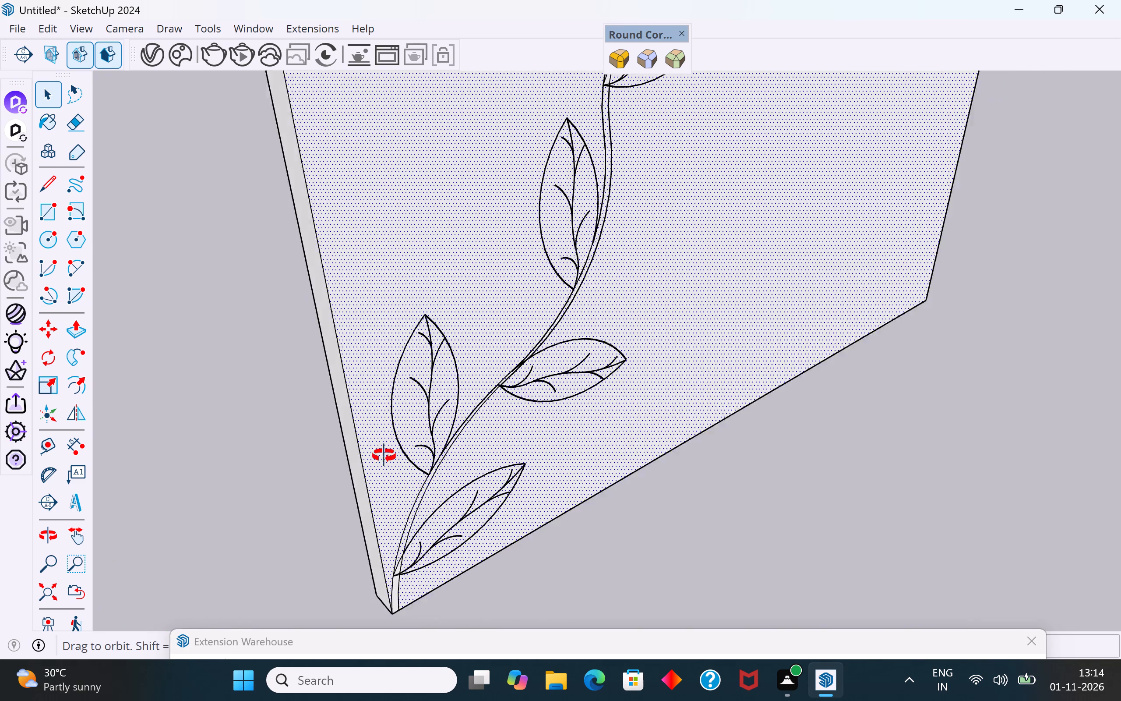
middle_drag(384, 456, 373, 317)
click(453, 371)
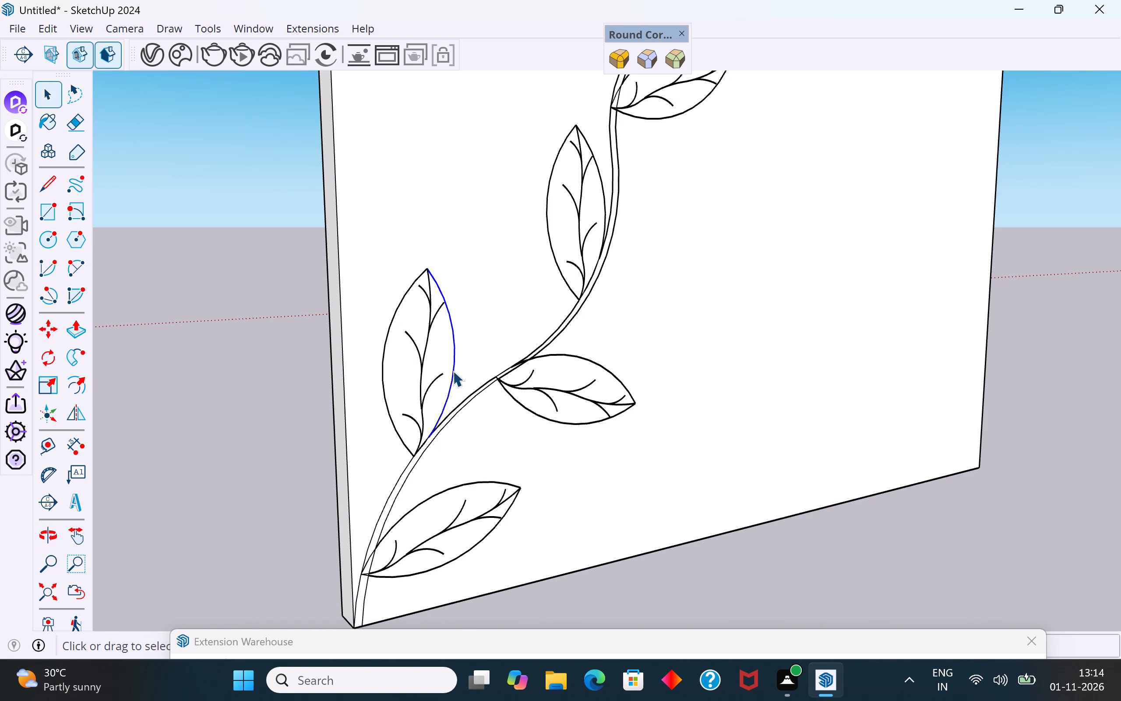
scroll(430, 409, up, 5)
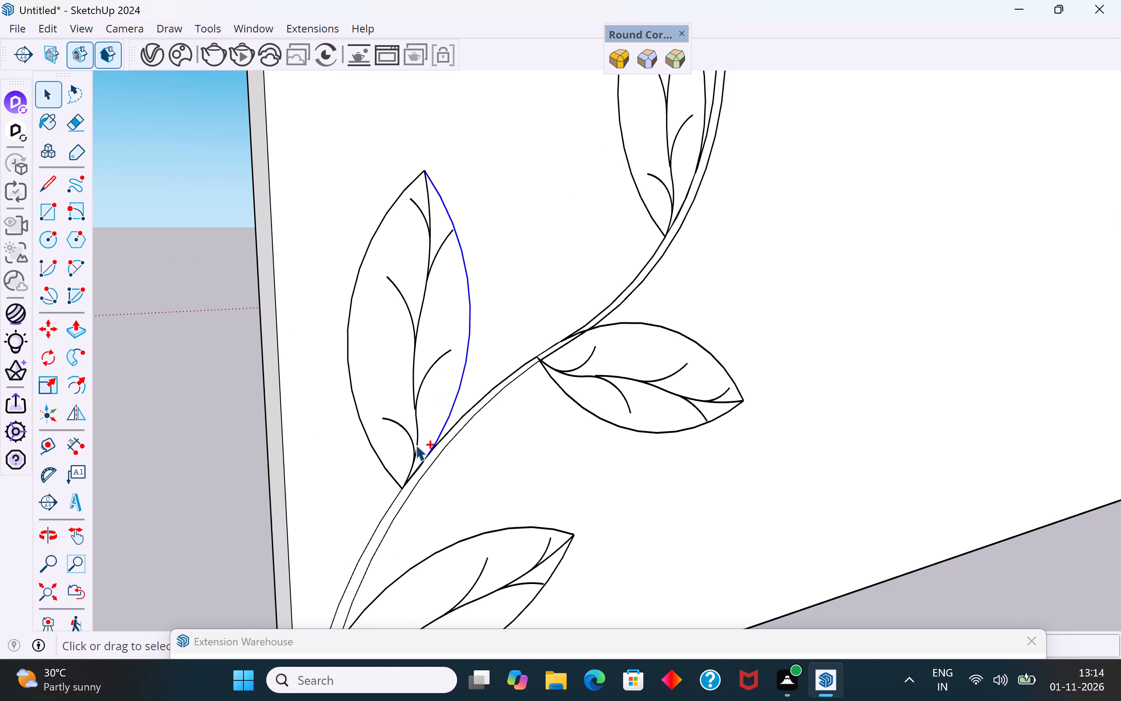
ctrl+click(416, 440)
scroll(401, 464, up, 15)
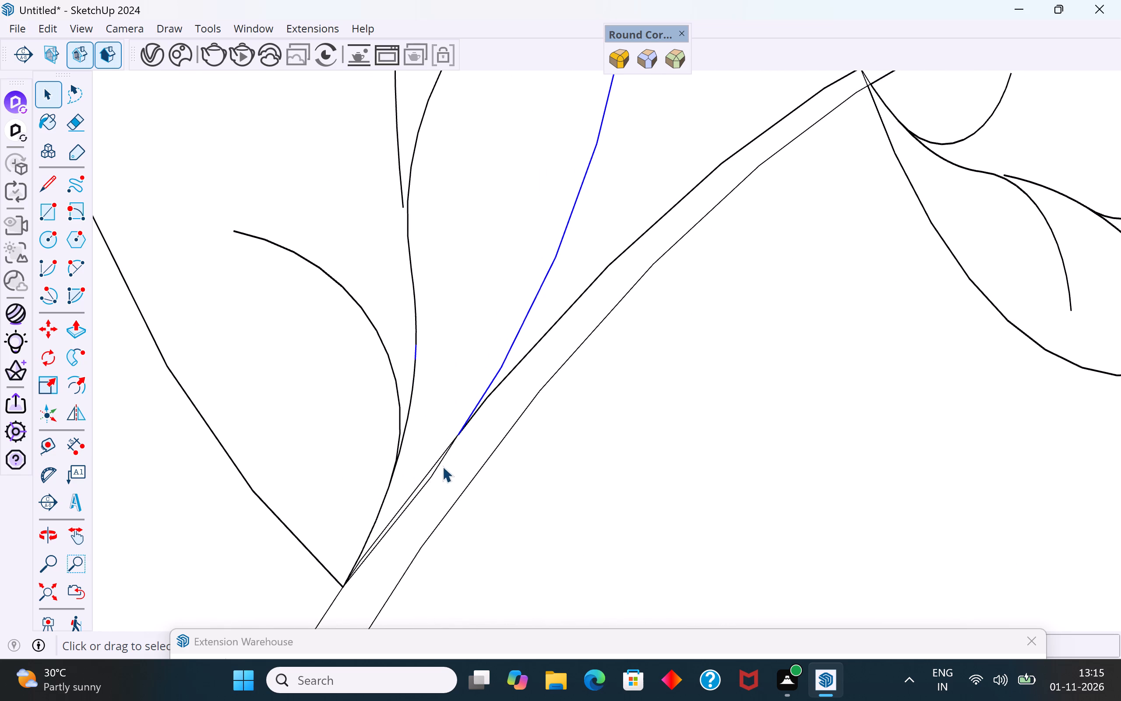
ctrl+click(437, 465)
scroll(551, 436, down, 13)
click(307, 491)
Inspect the overlapping edges at that leaf's base by selecting its outline segments and all connected geometry, and clear the selection.
scroll(597, 438, up, 5)
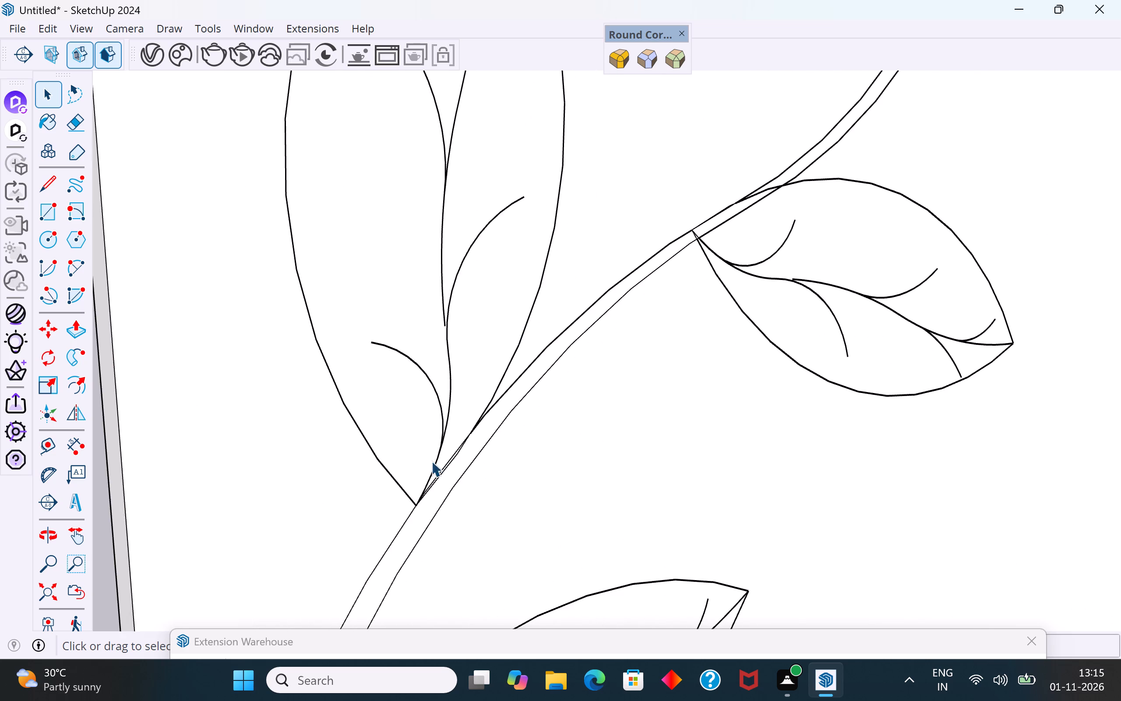
scroll(431, 461, up, 9)
ctrl+click(462, 469)
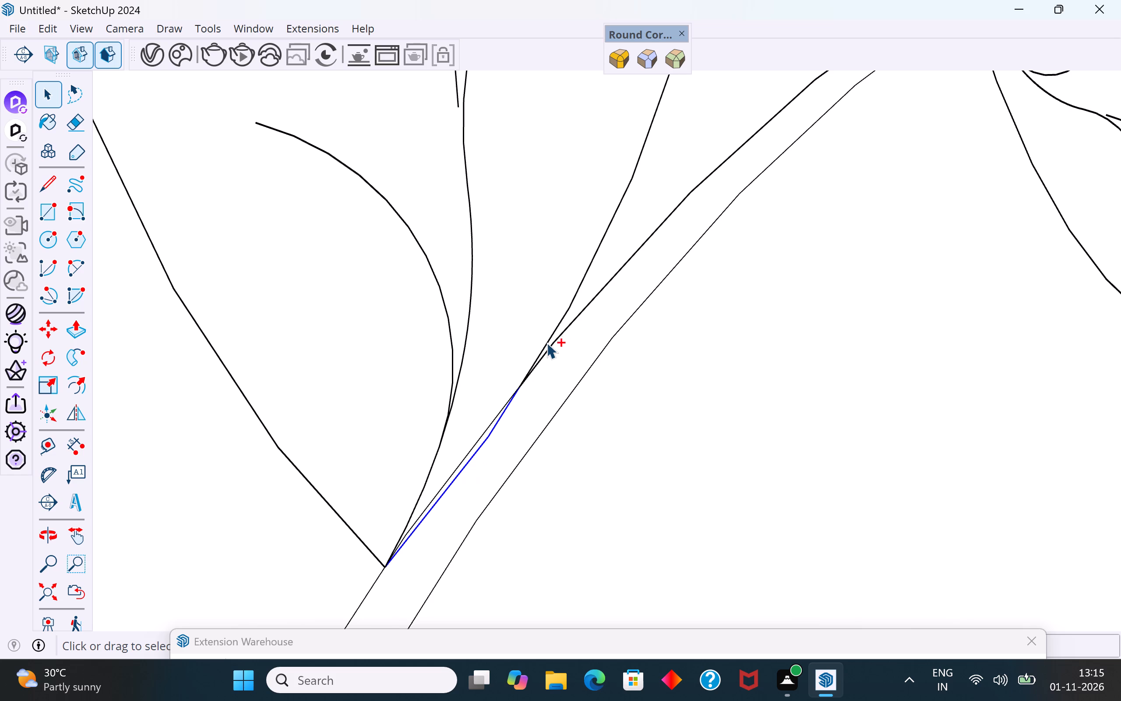
ctrl+click(550, 336)
ctrl+click(469, 303)
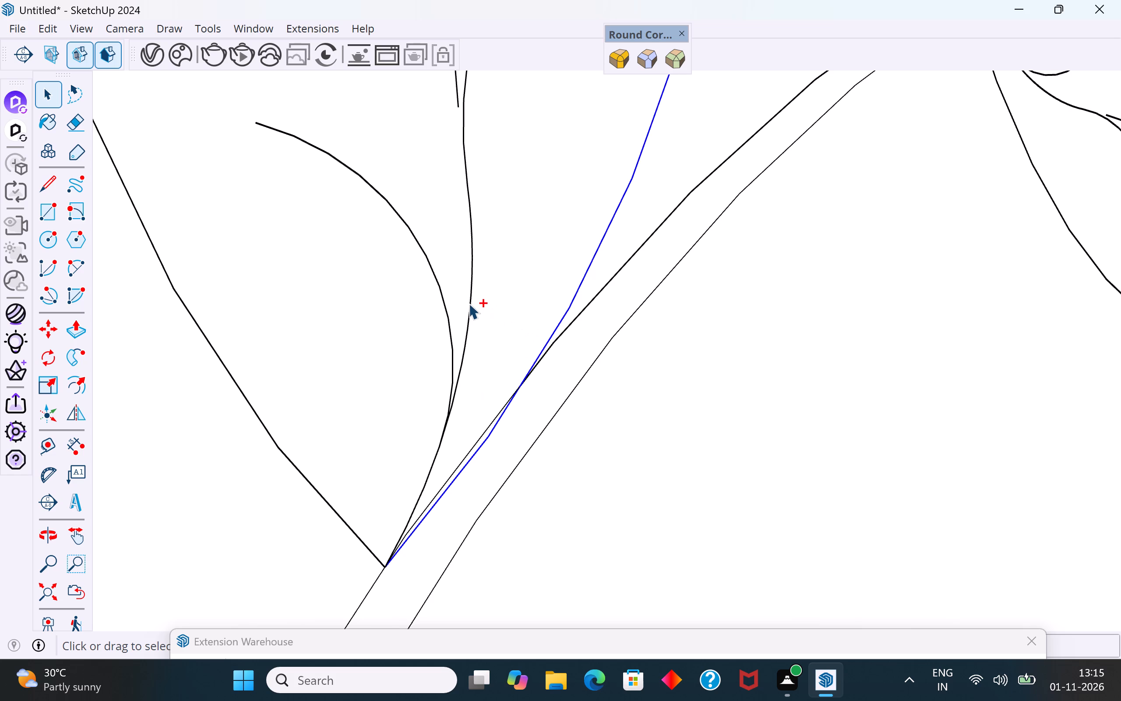
ctrl+triple_click(450, 339)
ctrl+click(450, 339)
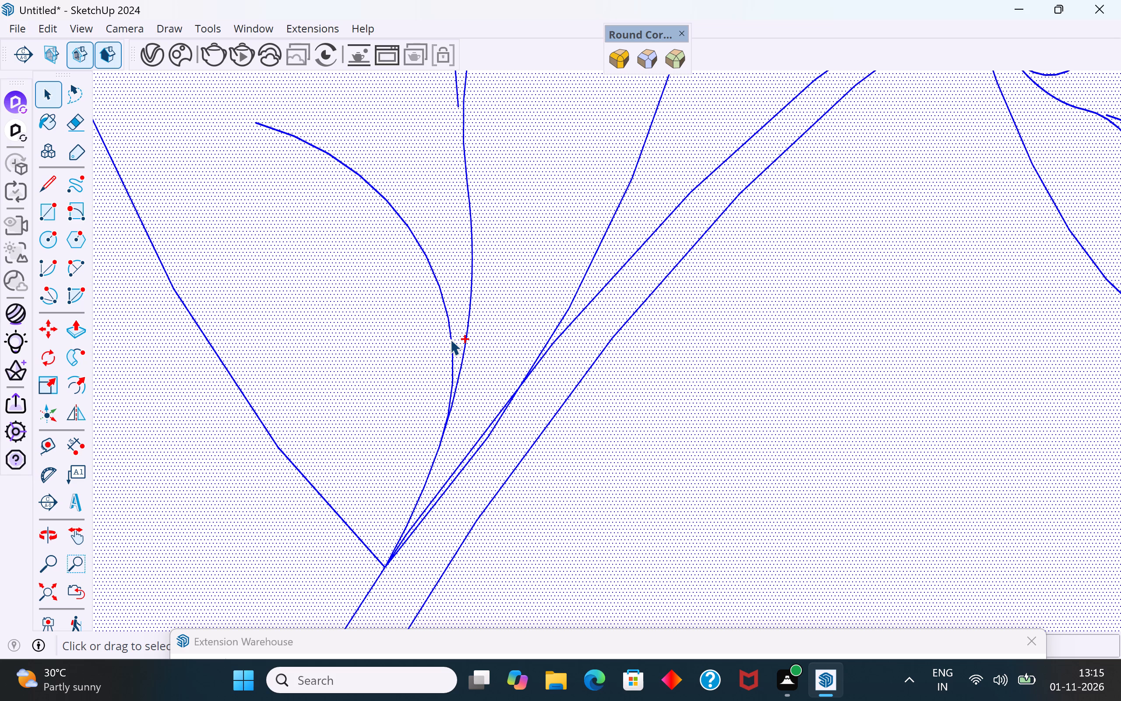
scroll(493, 490, down, 20)
scroll(493, 490, down, 6)
click(828, 585)
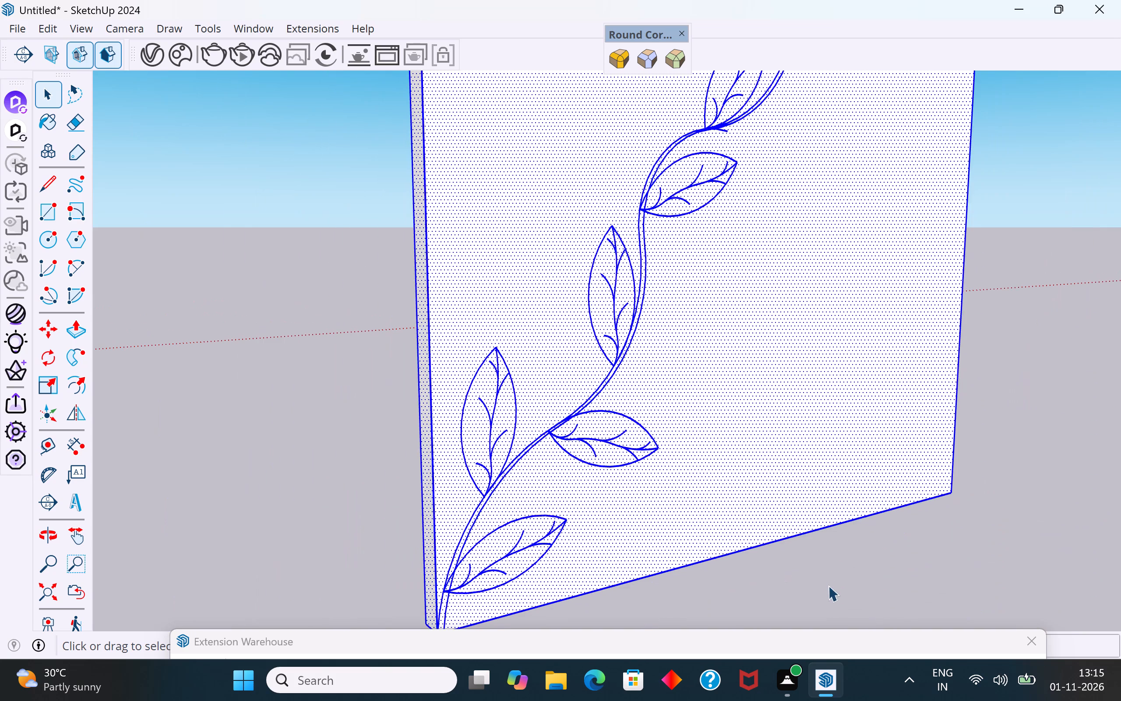
Select both curved outline sides and the midrib of the second leaf from the bottom.
scroll(519, 404, up, 4)
click(518, 398)
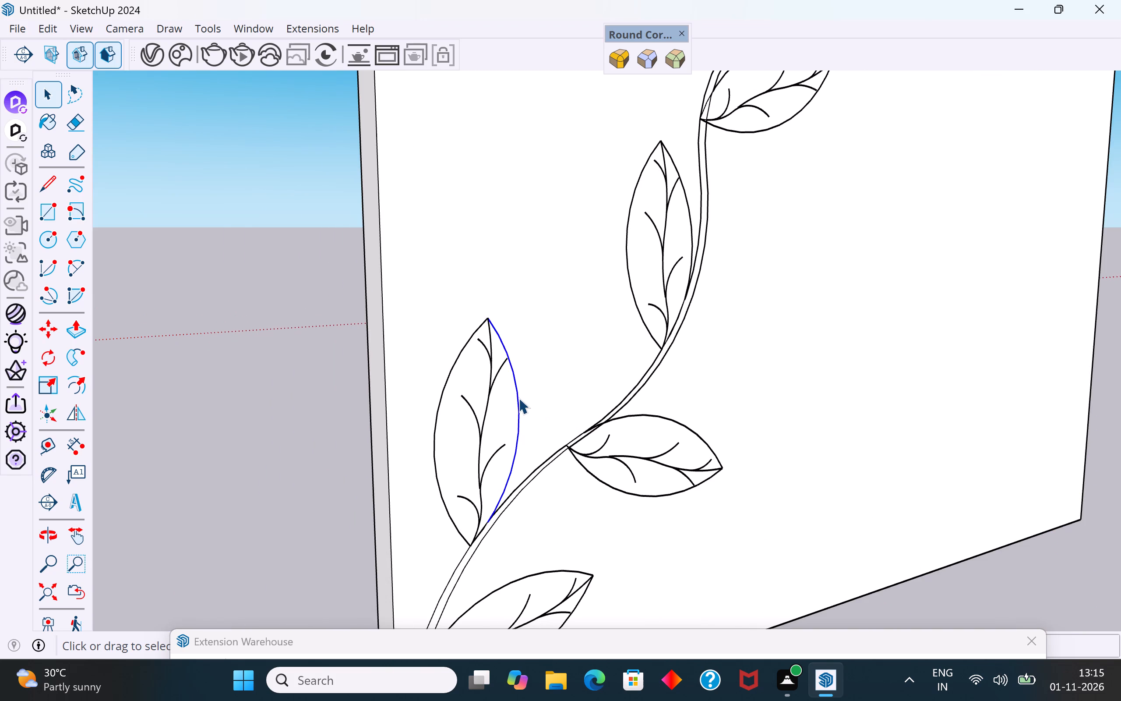
ctrl+click(440, 397)
ctrl+click(486, 396)
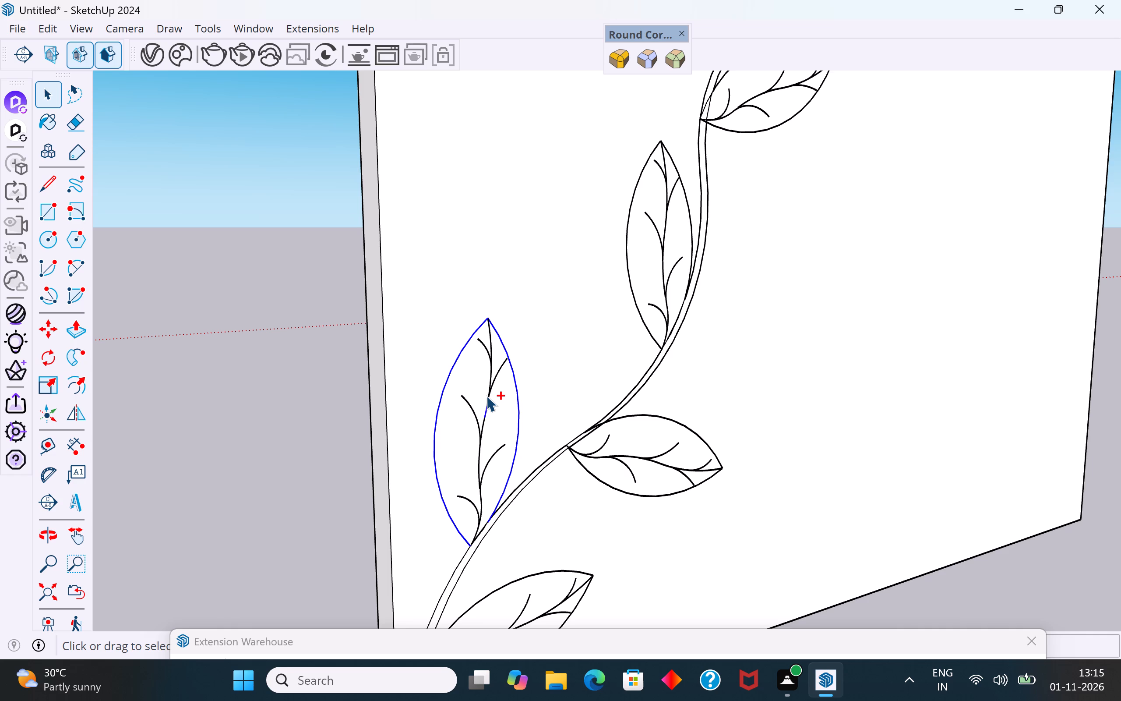
scroll(610, 462, down, 4)
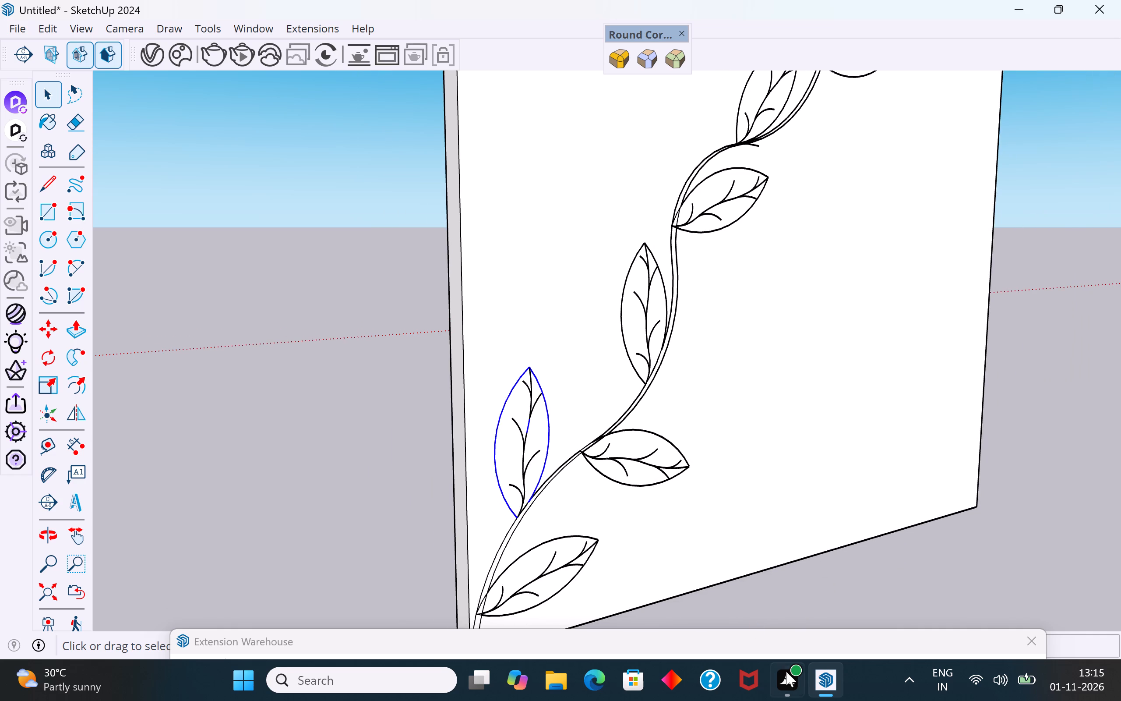
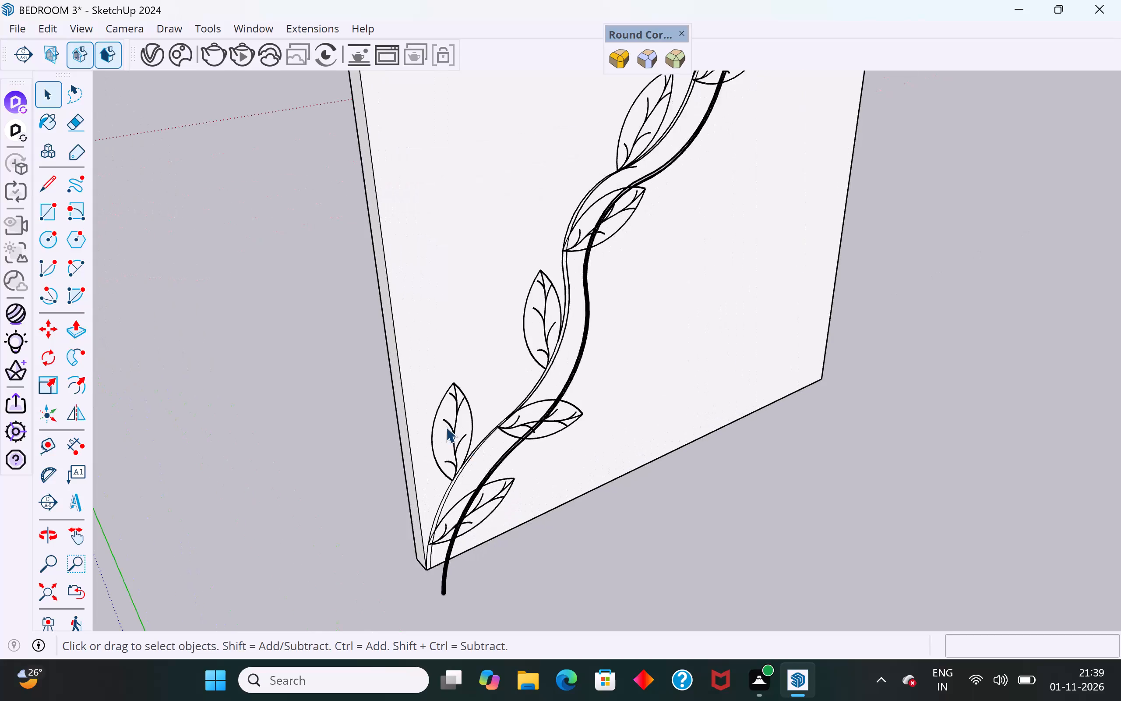
Undo the last change made to the model.
click(451, 431)
click(448, 430)
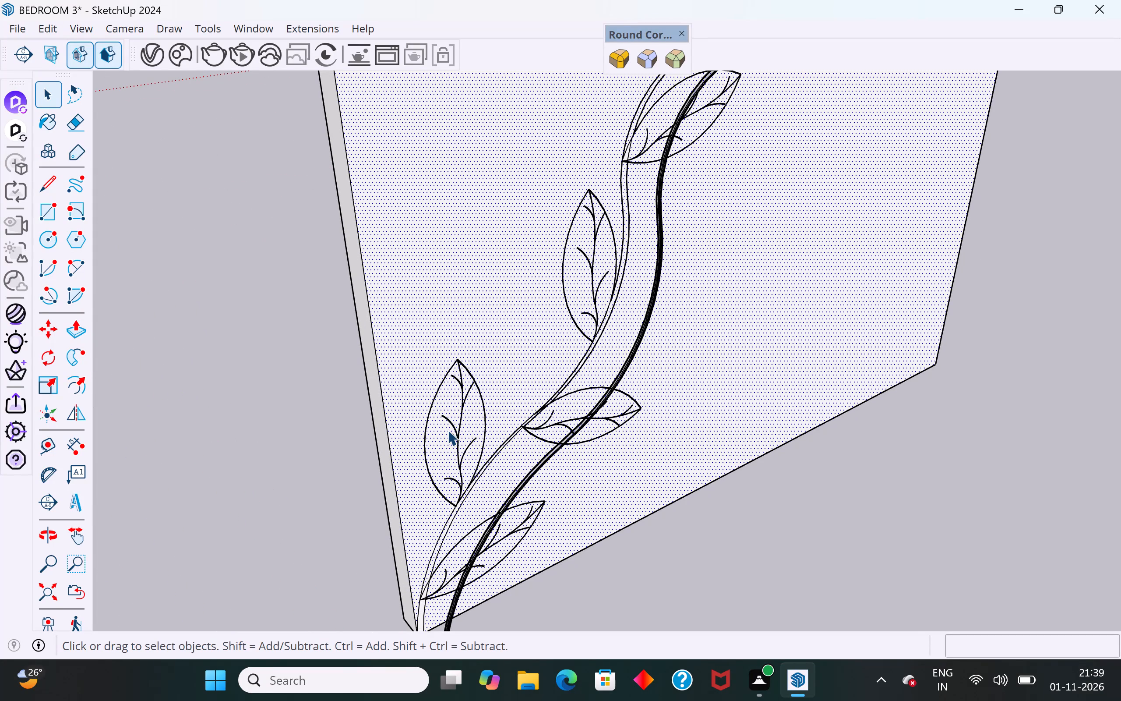
scroll(448, 430, down, 4)
scroll(683, 380, down, 3)
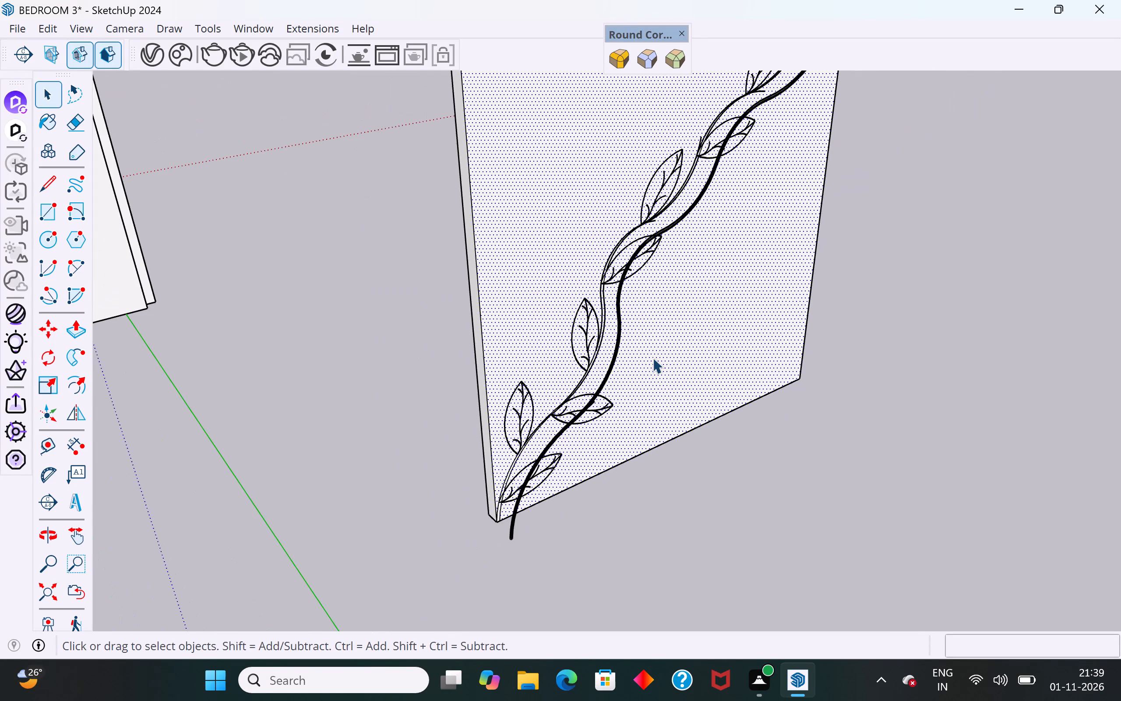
scroll(621, 370, down, 1)
key(ctrl+z)
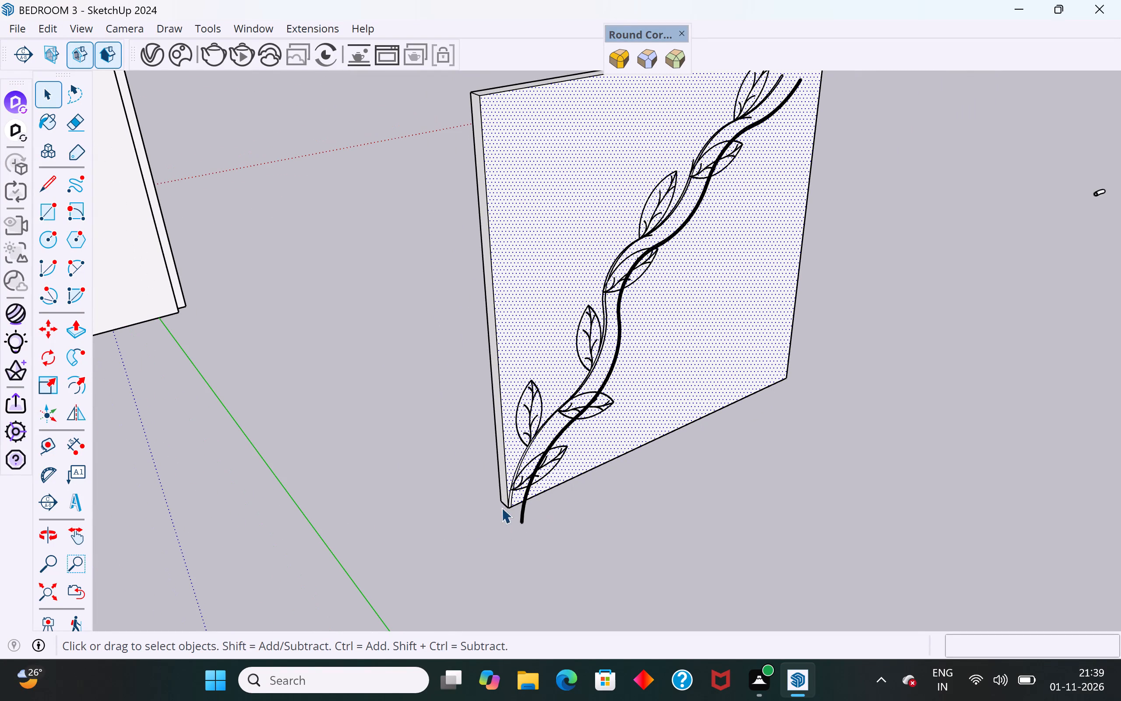
Delete the small stray object floating in empty space beside the vine panel.
scroll(490, 496, down, 7)
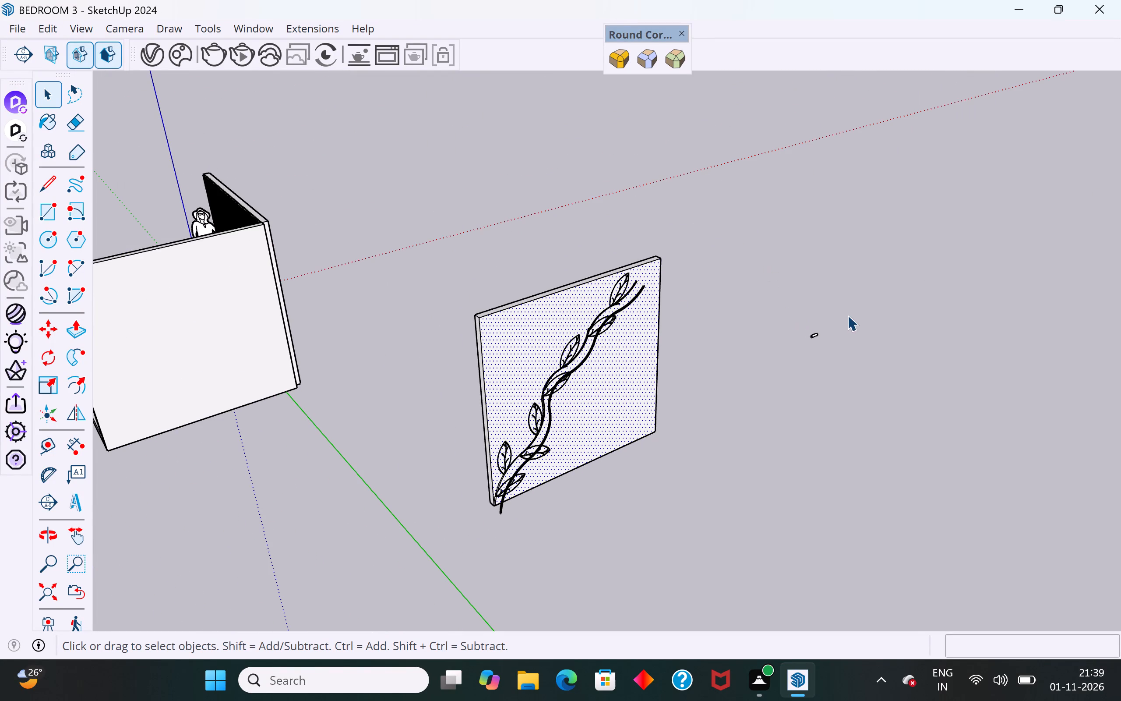
drag(841, 298, 803, 361)
key(Delete)
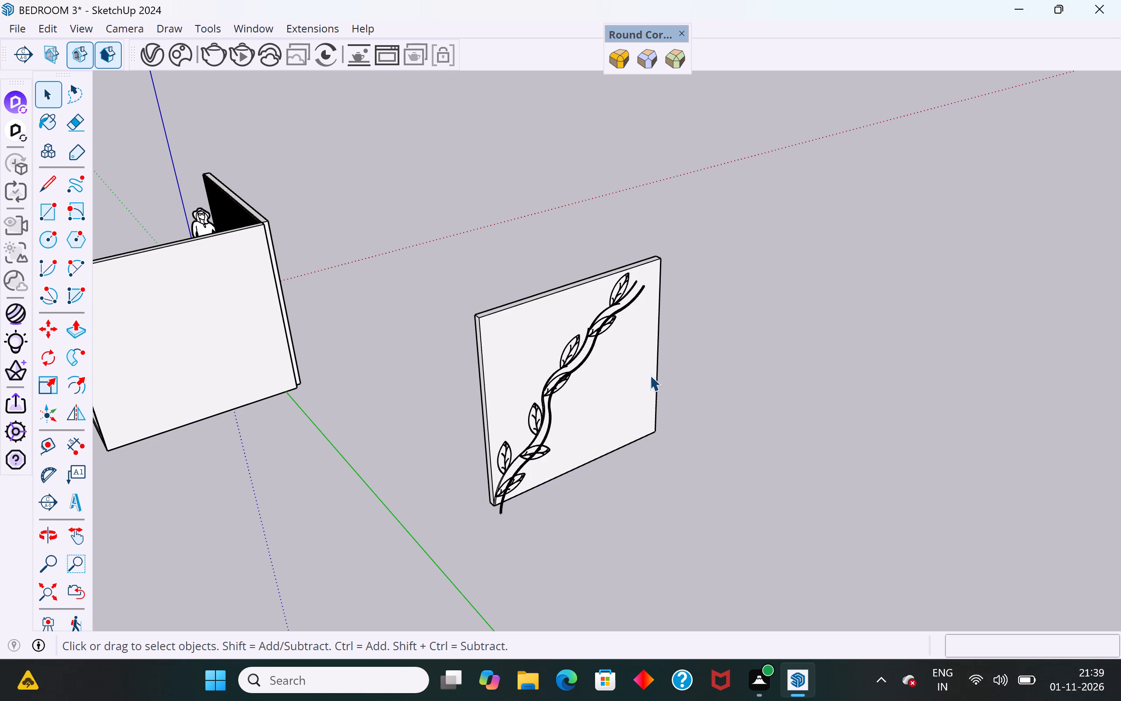
Move the thin inner tube about 19' 7 9/16" along the red axis, clear of the vine panel, and clear the selection.
click(643, 378)
middle_drag(773, 352, 718, 286)
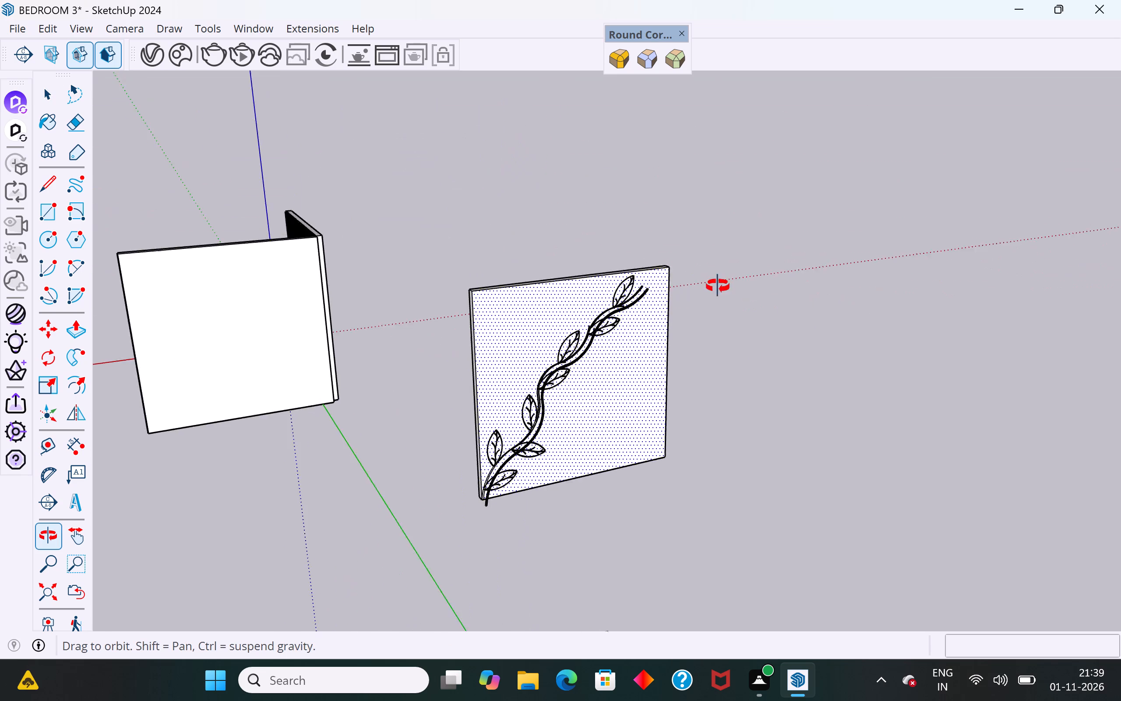
middle_drag(718, 286, 785, 372)
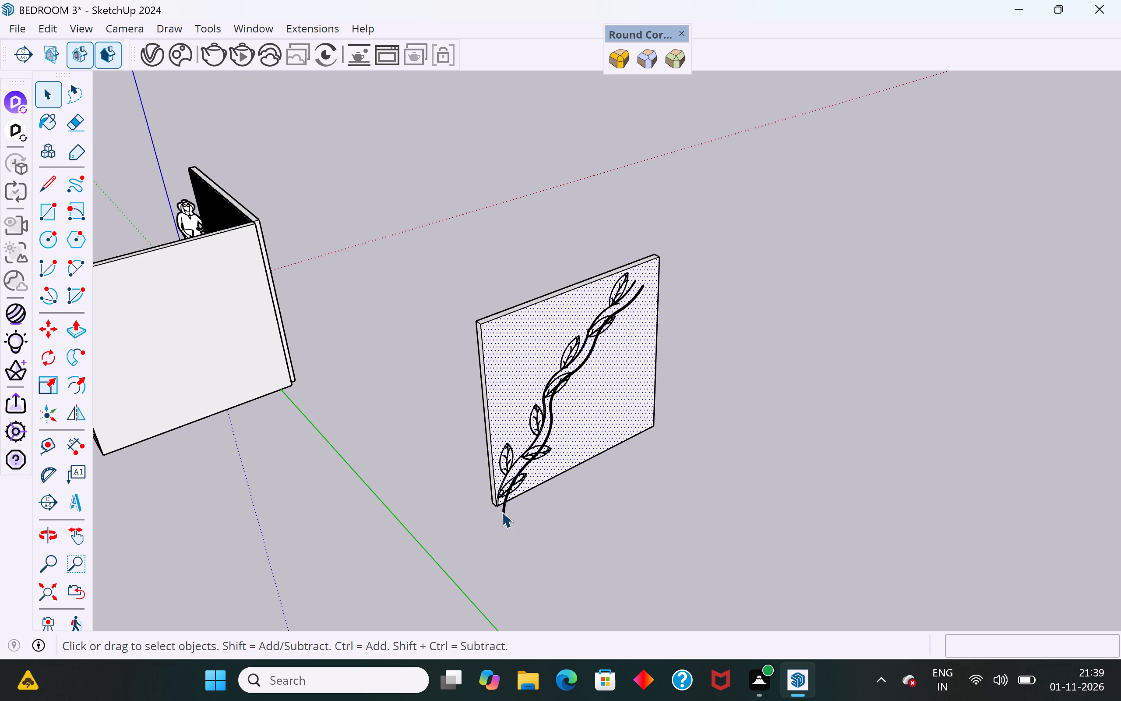
scroll(504, 510, up, 12)
drag(522, 522, 472, 549)
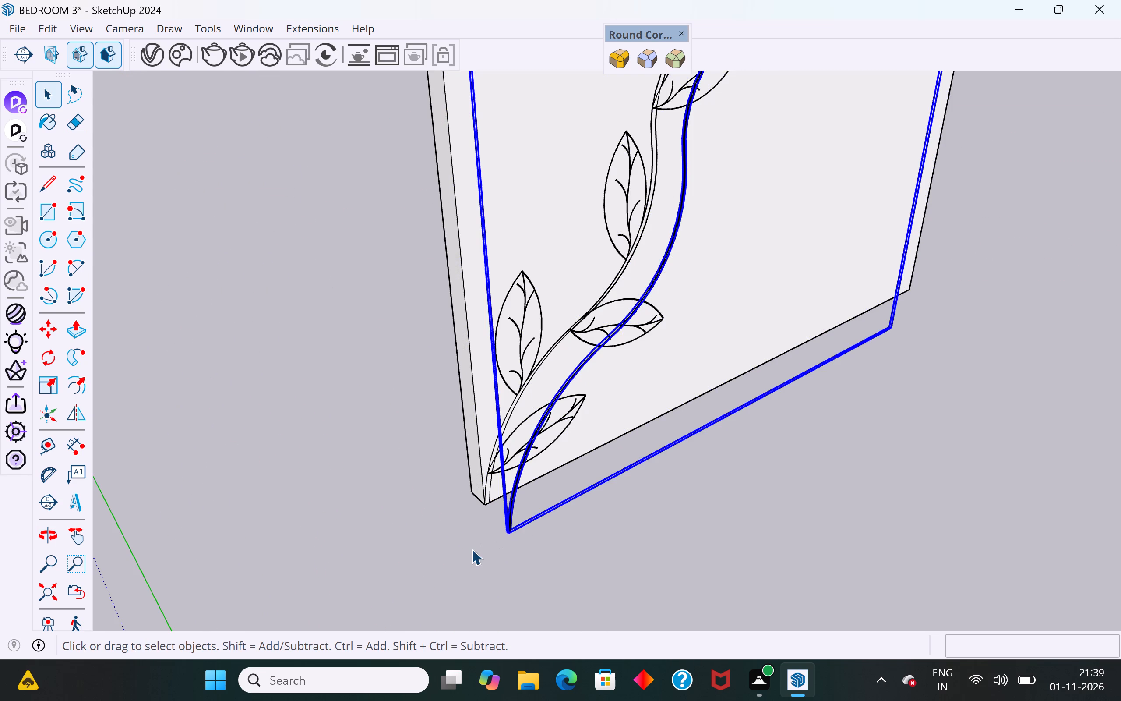
key(m)
click(502, 536)
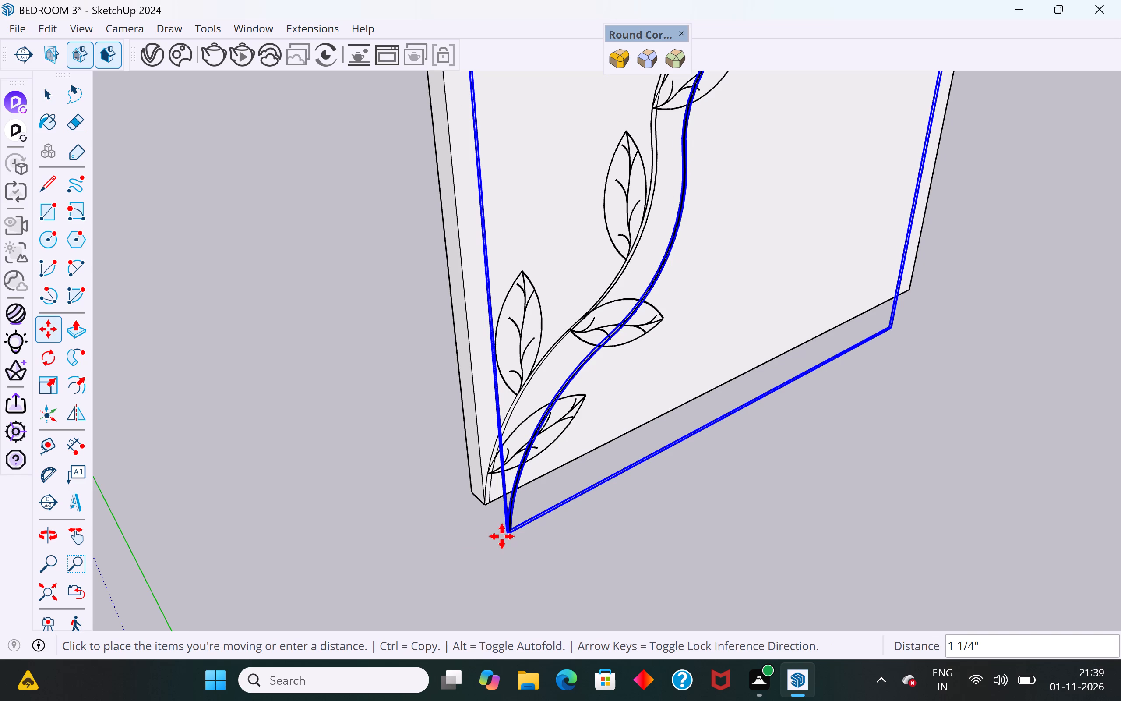
scroll(502, 536, down, 11)
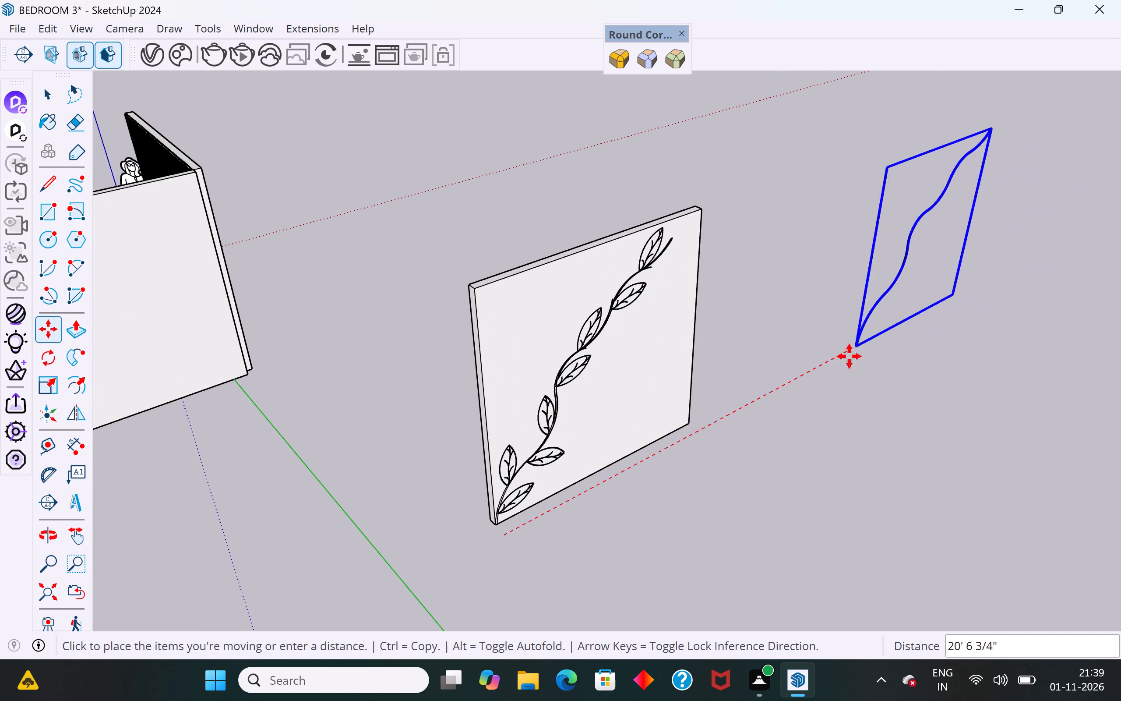
click(839, 355)
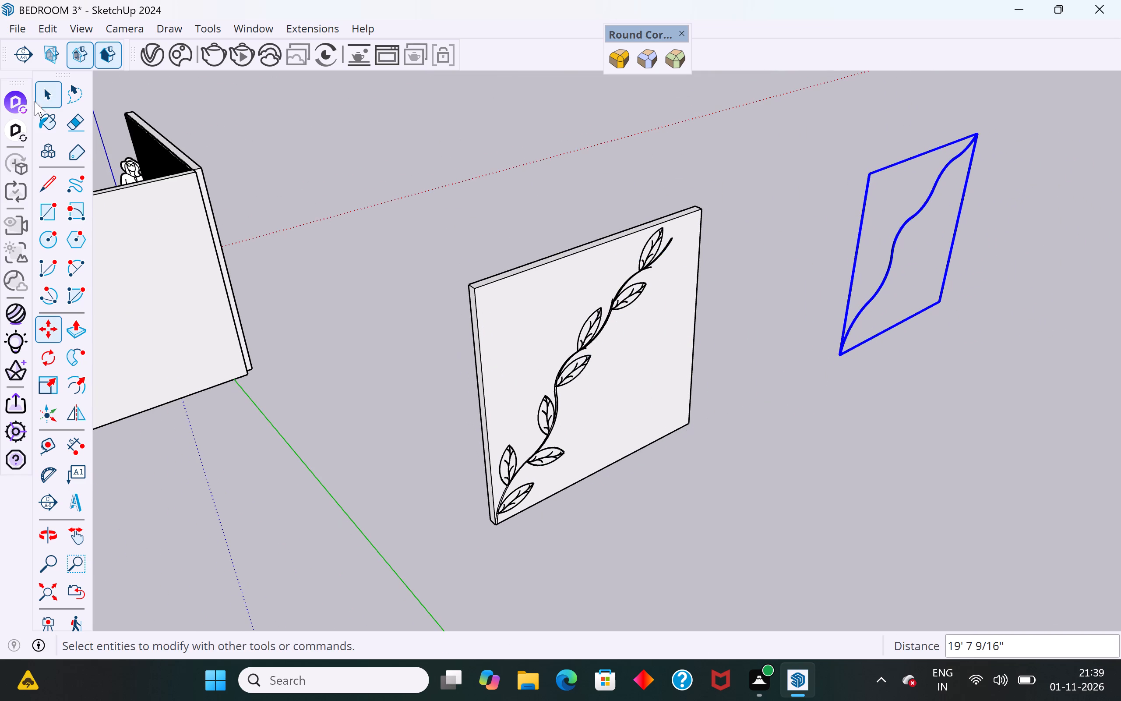
click(47, 96)
click(384, 411)
Copy the vine panel's plain back face about 31' 11 1/2" along the red axis, past the separated tube.
scroll(521, 464, up, 8)
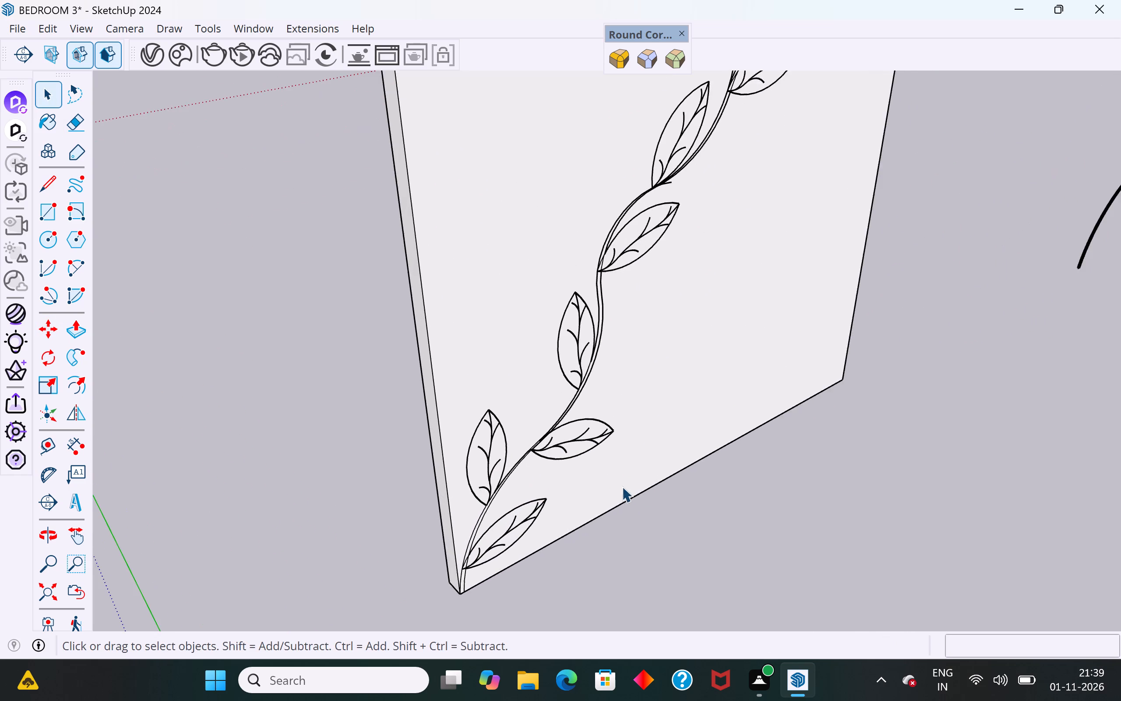
middle_drag(622, 486, 523, 478)
scroll(521, 476, up, 1)
scroll(381, 456, down, 11)
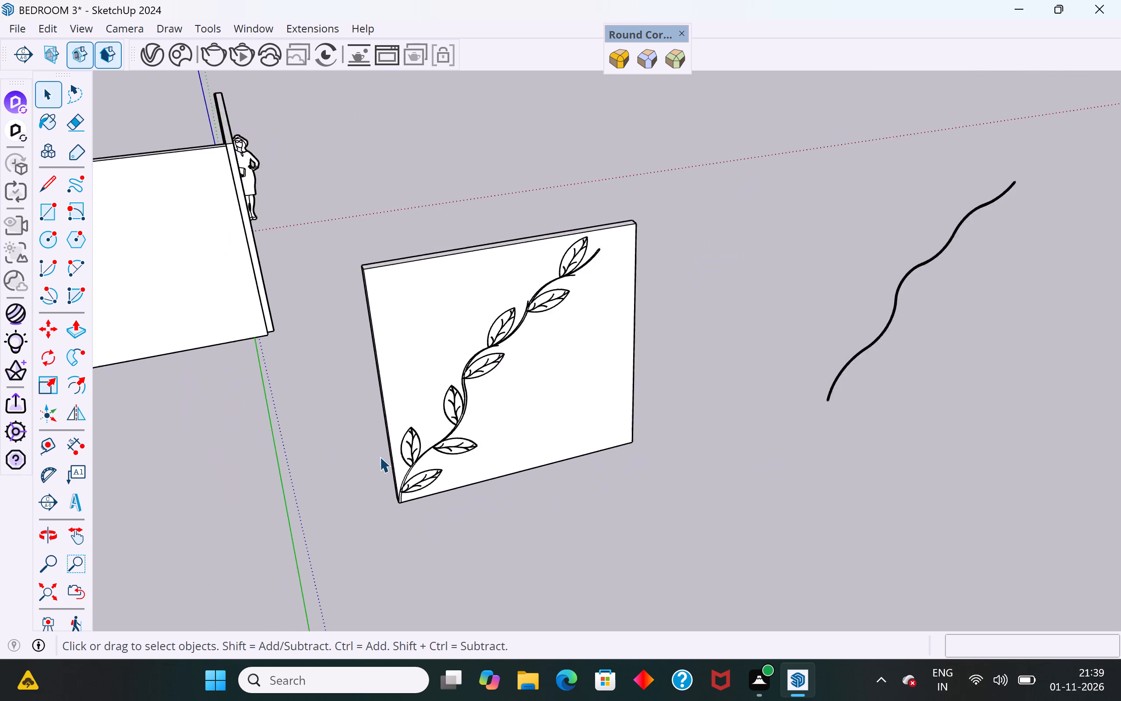
scroll(380, 457, down, 1)
click(524, 375)
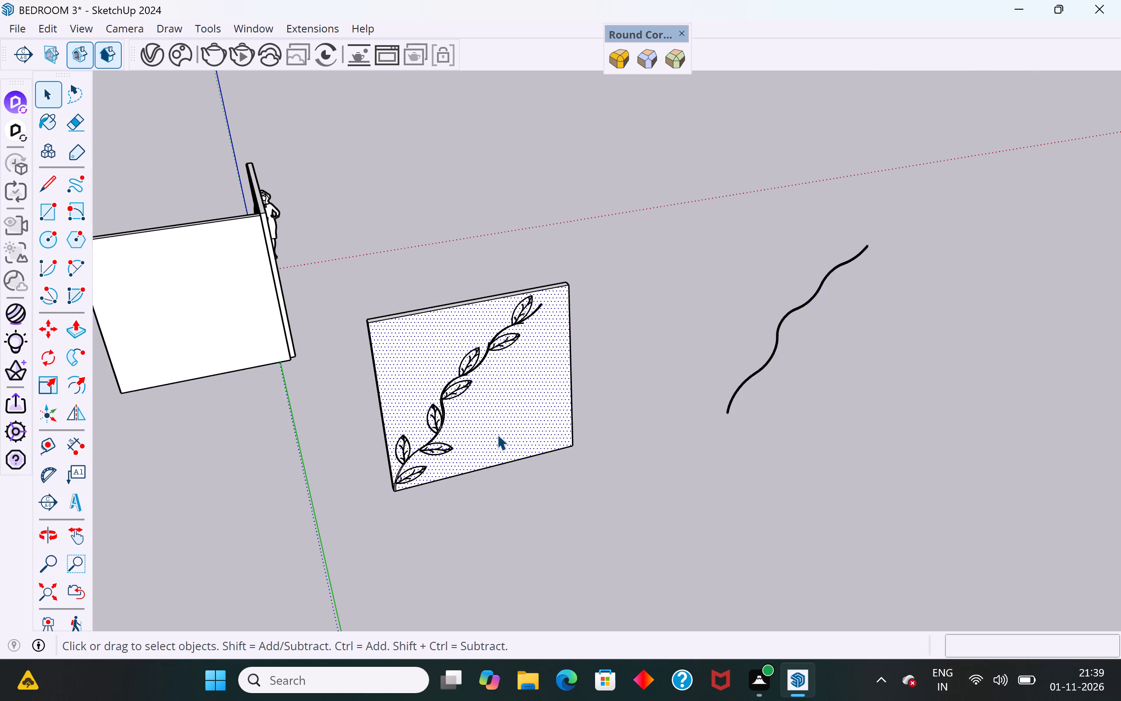
middle_drag(444, 425, 938, 413)
click(633, 443)
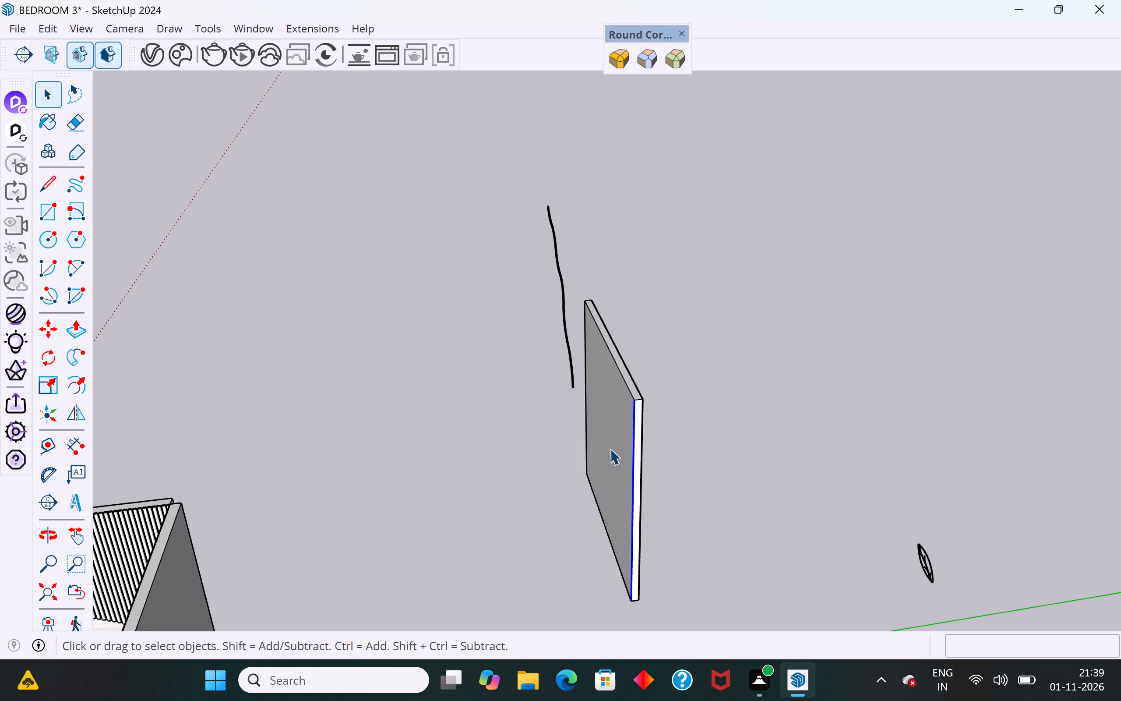
click(609, 449)
key(m)
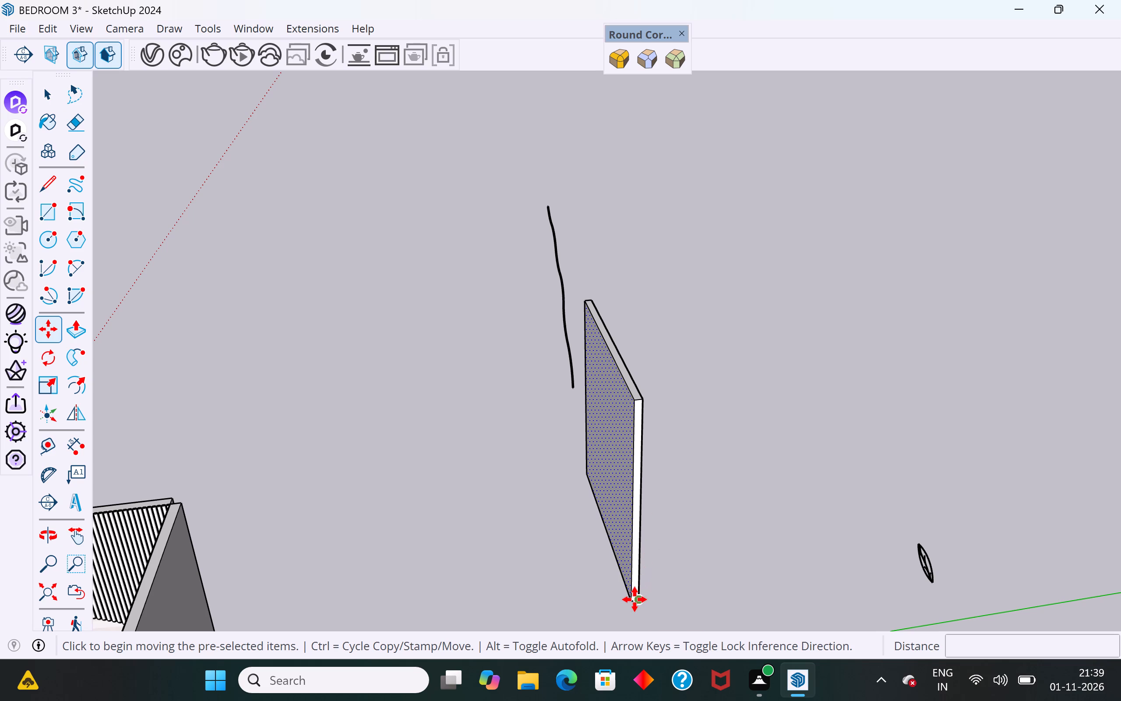
ctrl+click(631, 602)
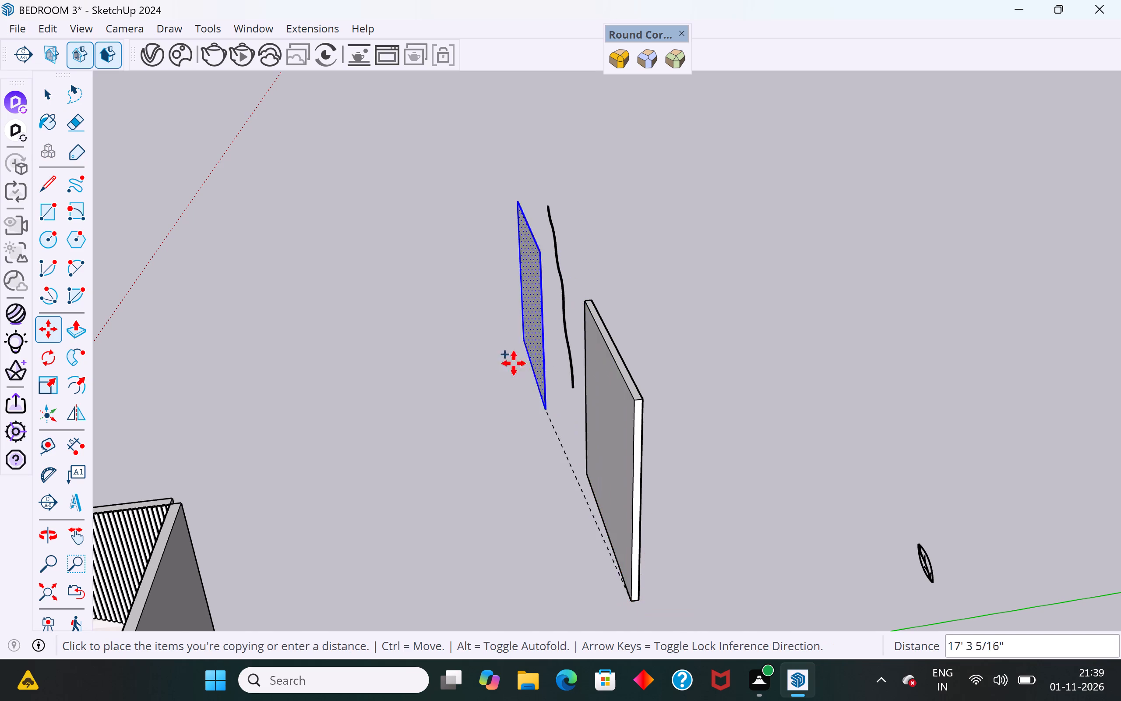
scroll(534, 278, down, 6)
middle_drag(838, 384, 232, 397)
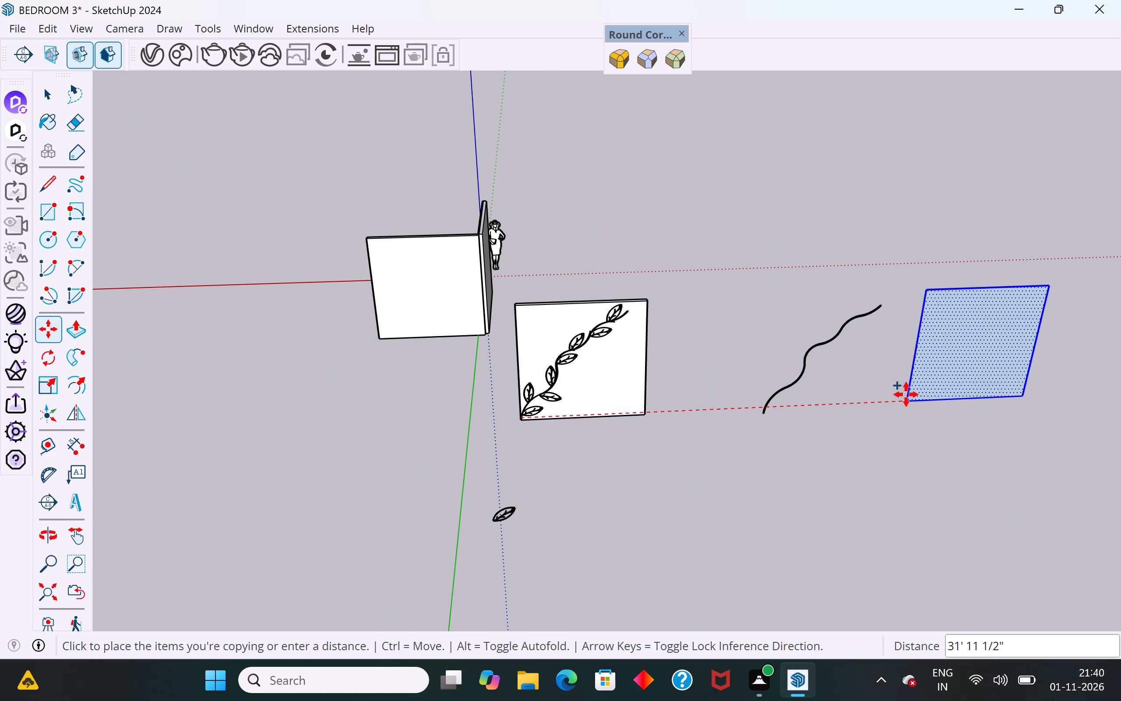
click(906, 394)
click(46, 96)
click(383, 510)
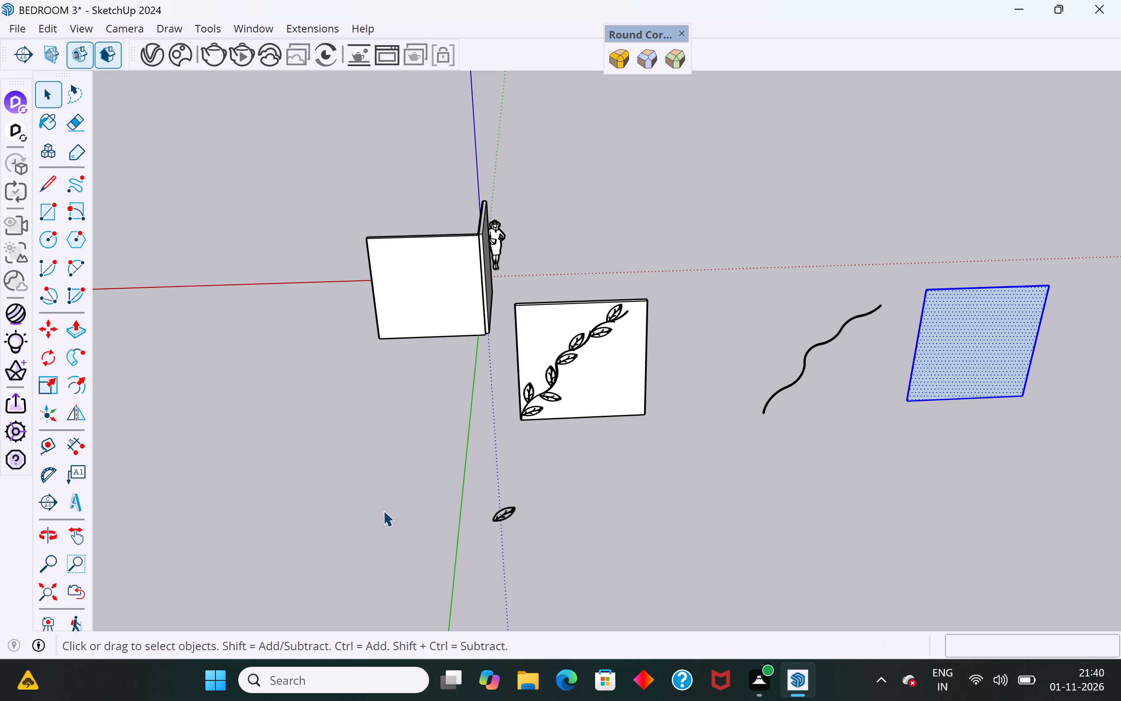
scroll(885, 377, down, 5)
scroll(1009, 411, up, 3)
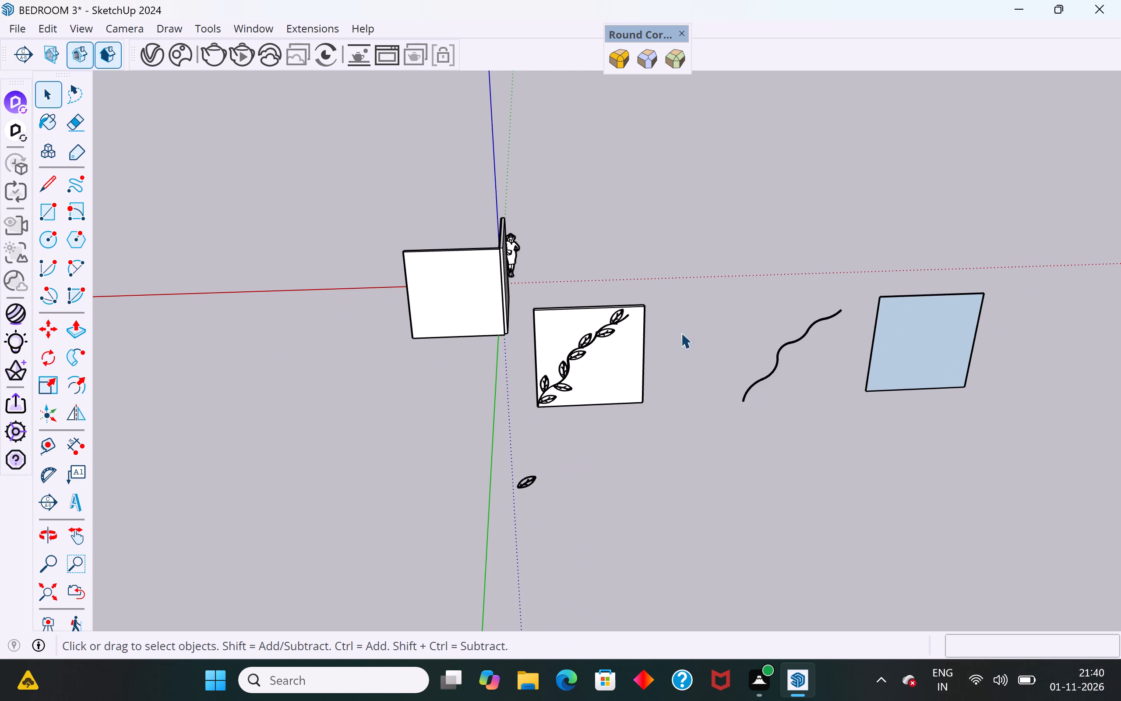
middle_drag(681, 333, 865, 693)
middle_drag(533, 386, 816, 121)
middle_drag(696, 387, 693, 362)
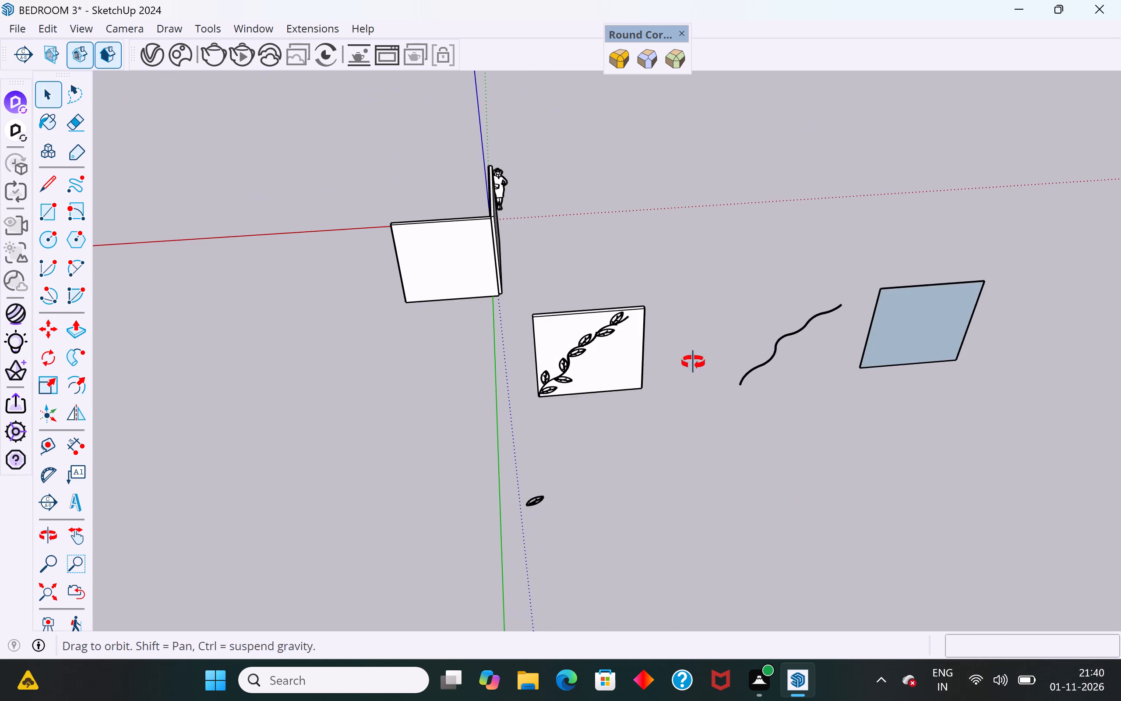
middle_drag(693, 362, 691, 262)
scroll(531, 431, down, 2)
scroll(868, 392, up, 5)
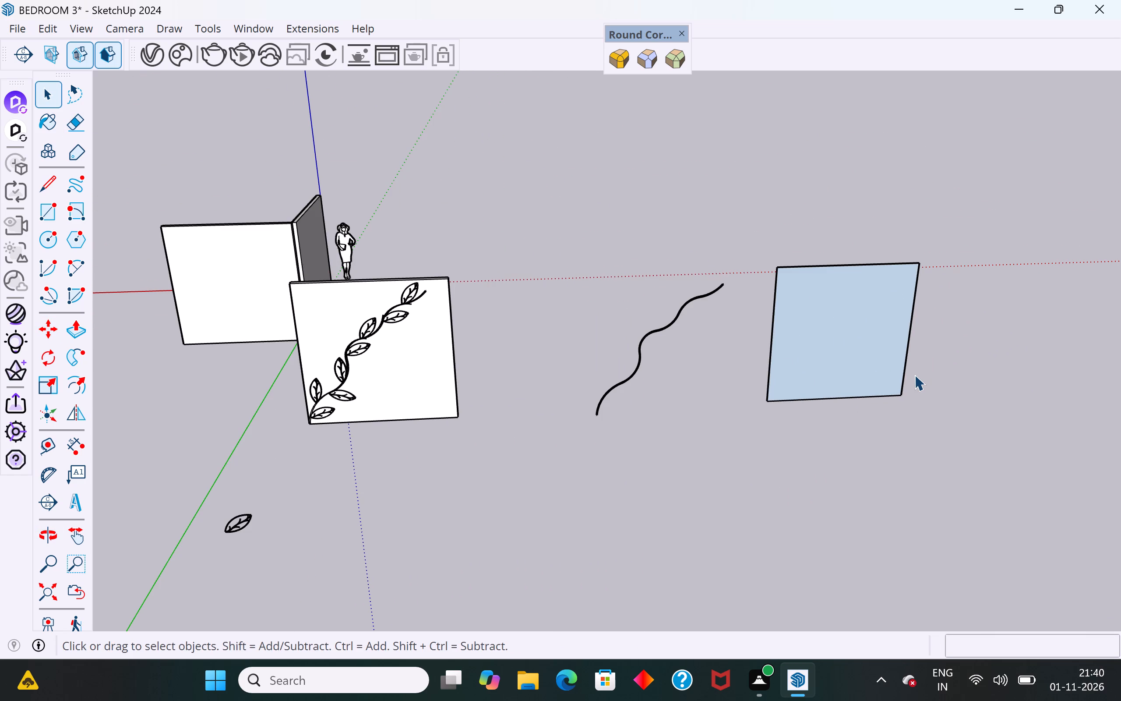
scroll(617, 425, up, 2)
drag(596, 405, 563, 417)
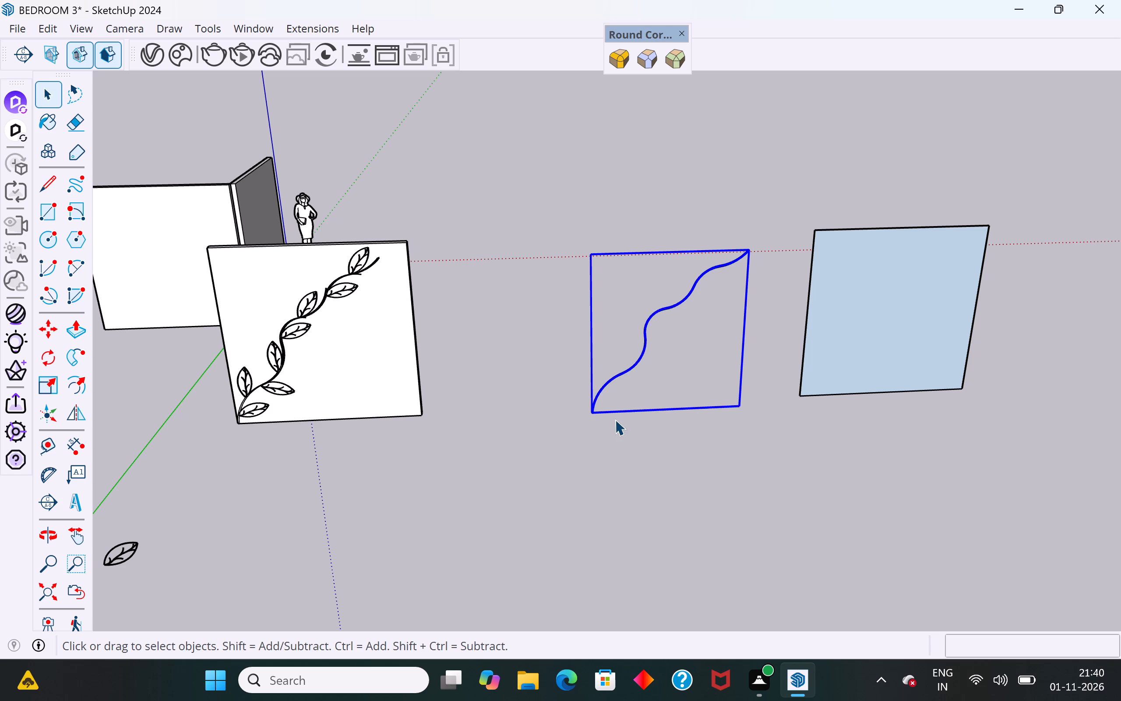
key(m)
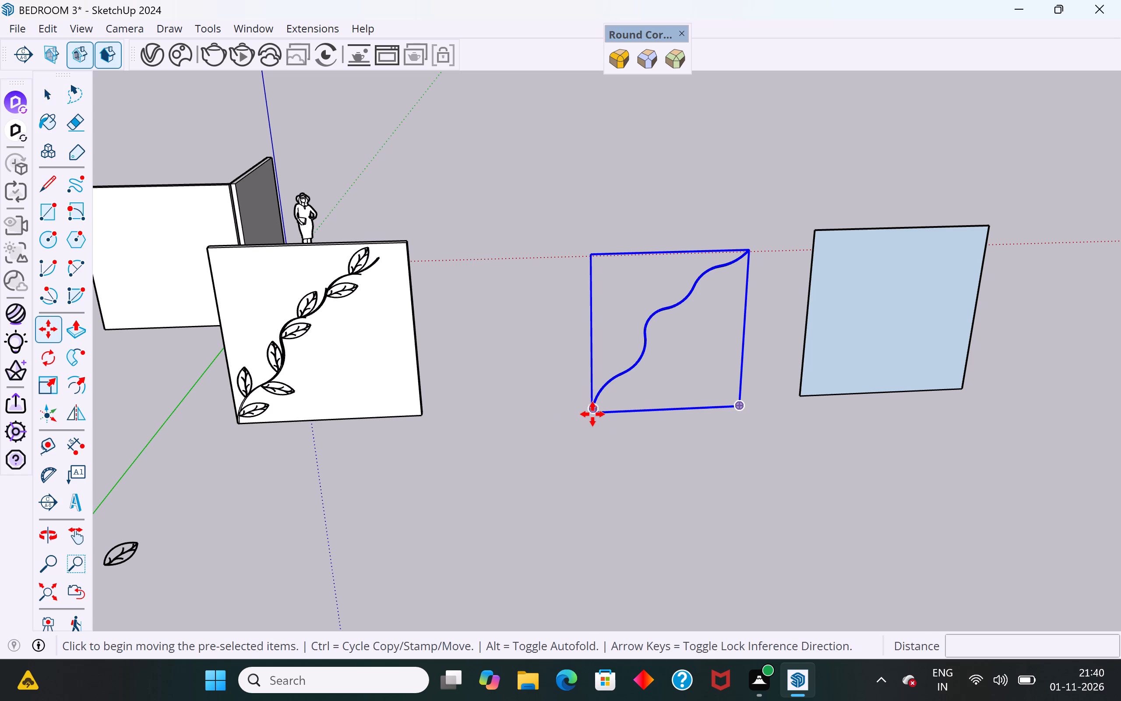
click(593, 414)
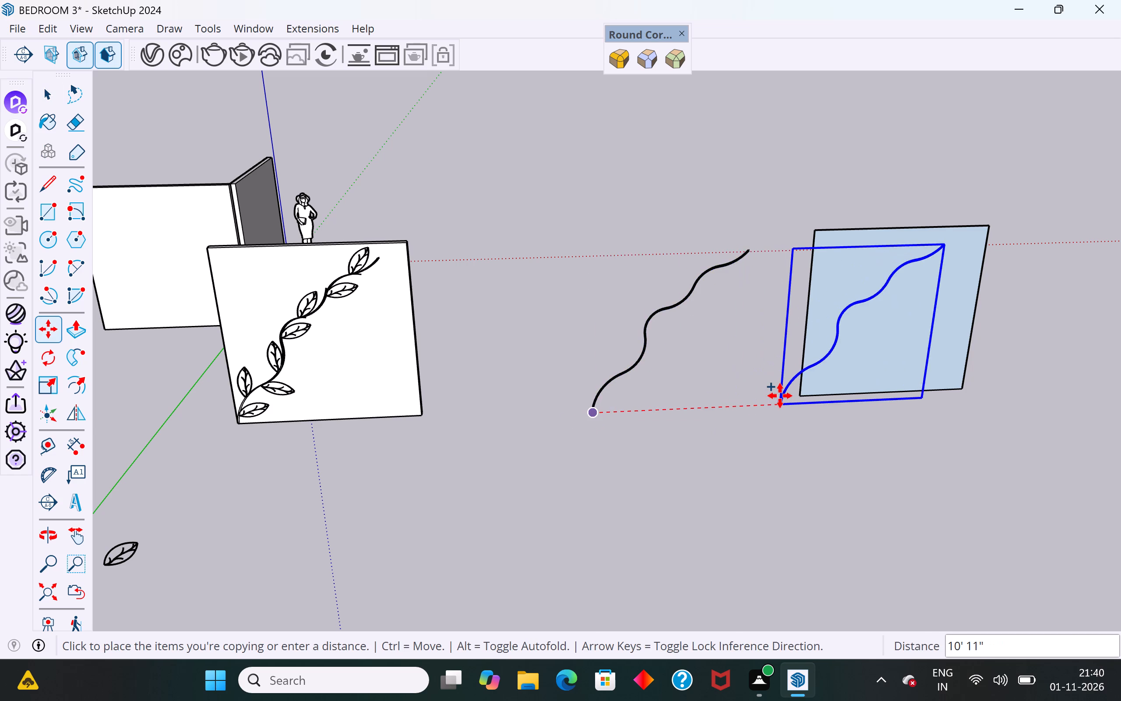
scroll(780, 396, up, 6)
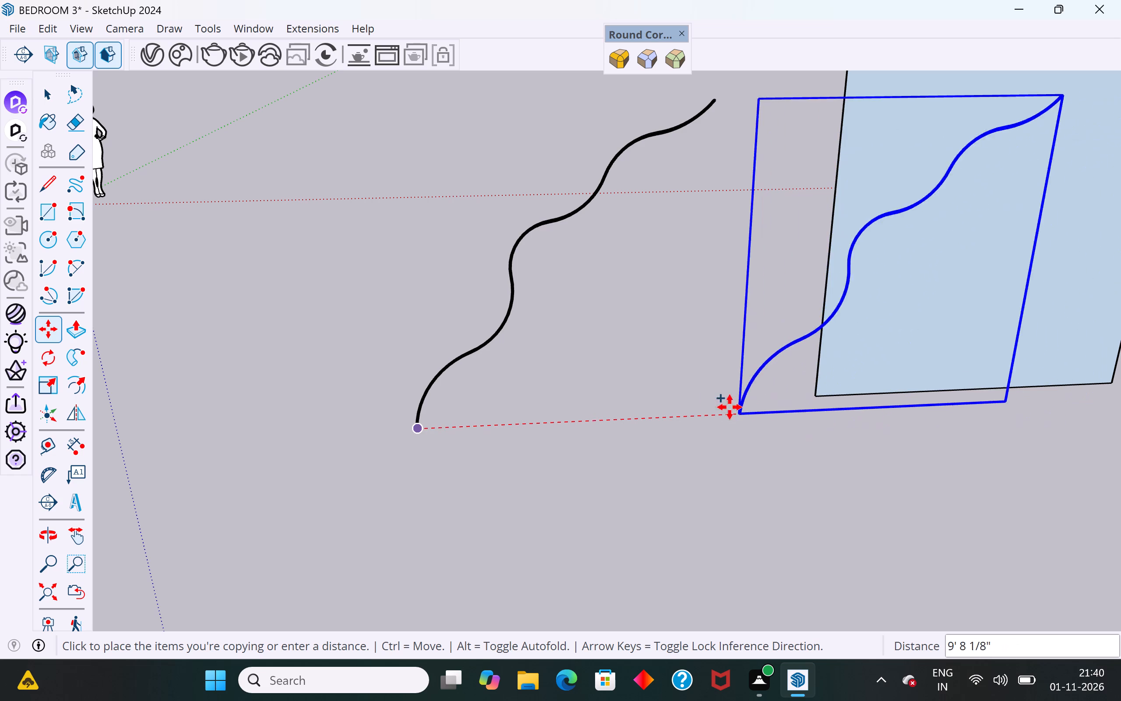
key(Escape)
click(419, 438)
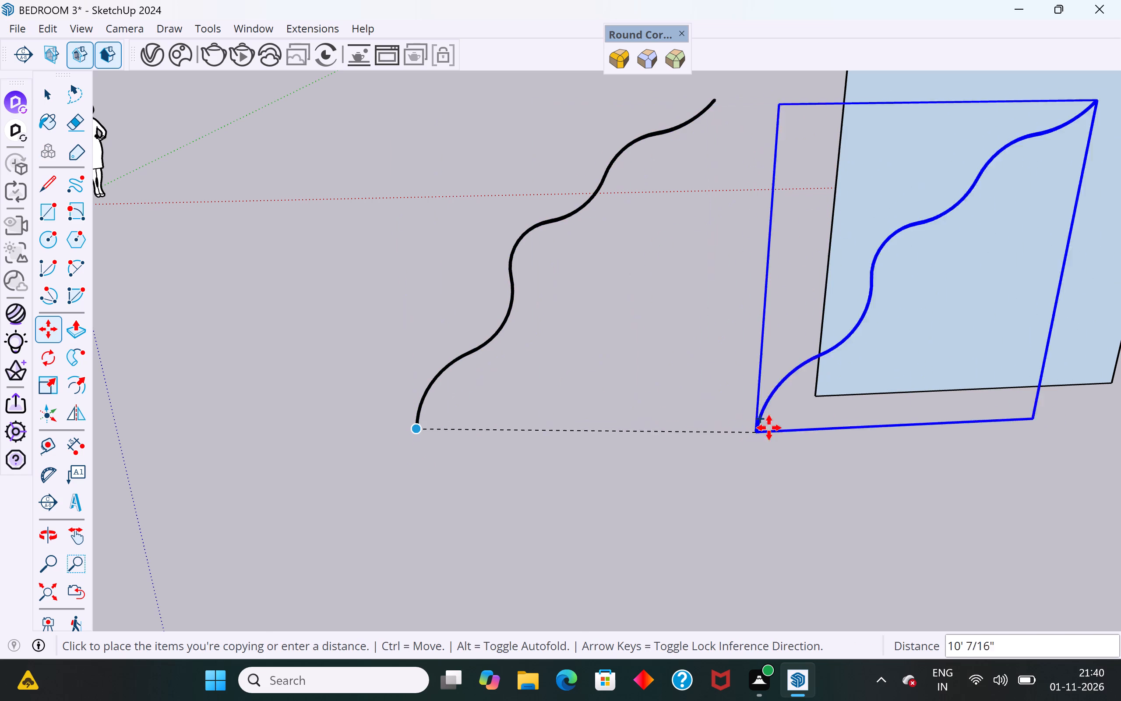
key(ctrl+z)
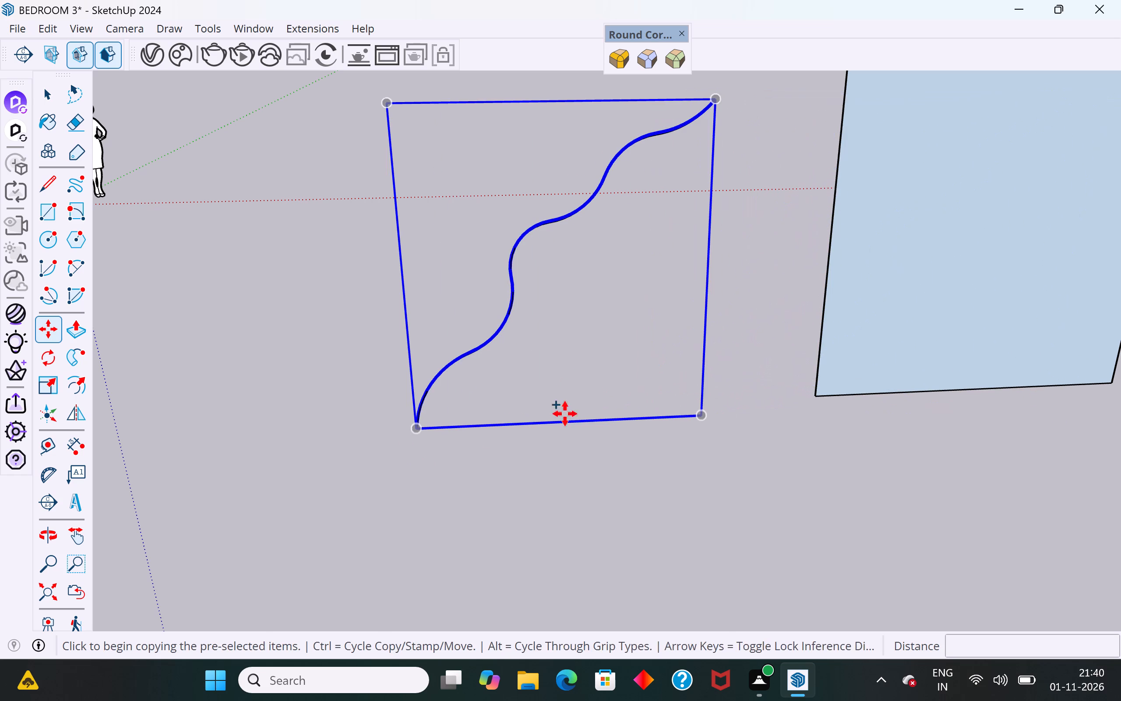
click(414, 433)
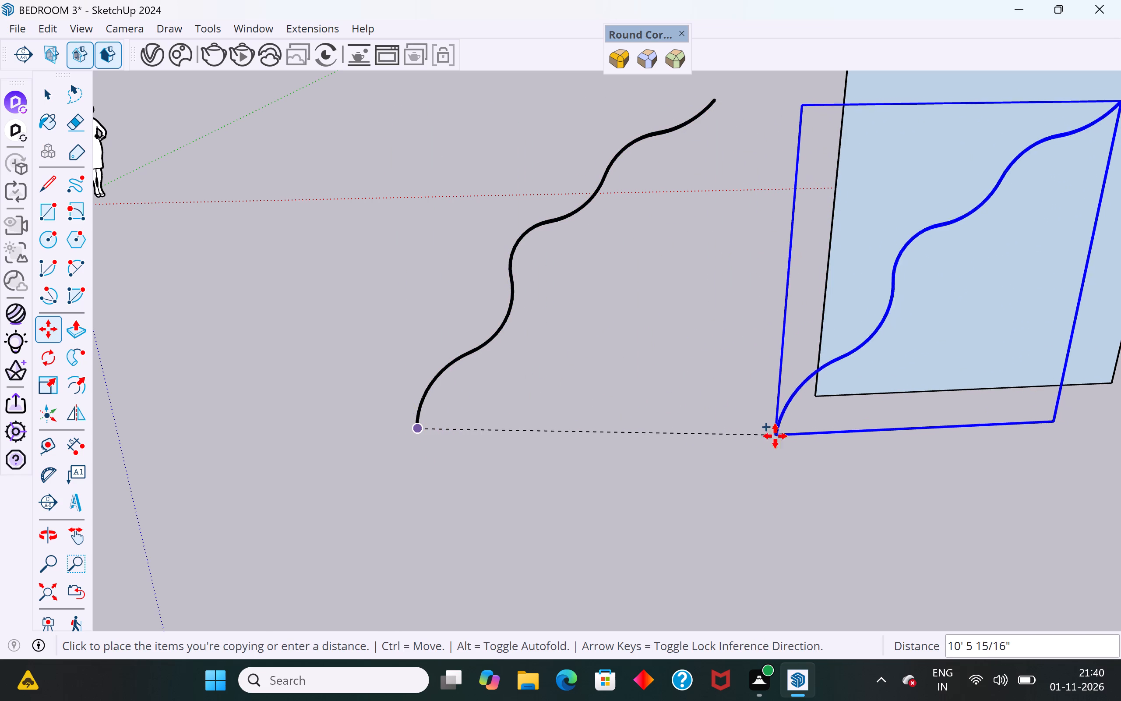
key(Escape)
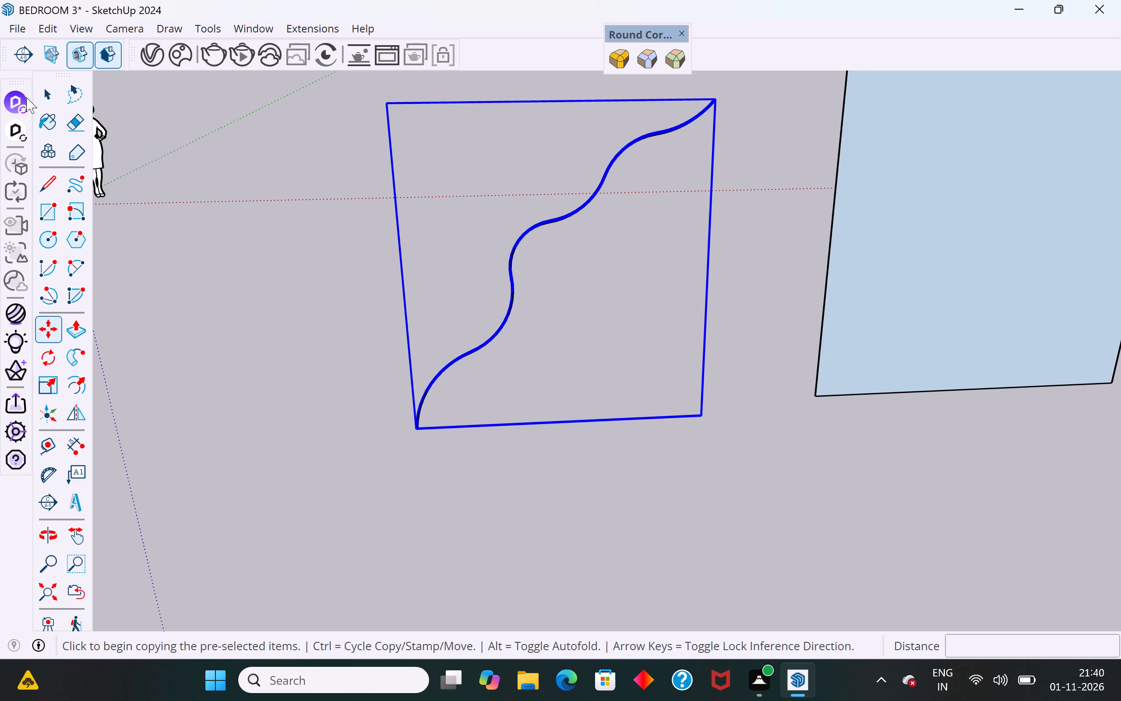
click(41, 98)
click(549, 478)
Move the separated tube about 12' 1/2" along the red axis so it sits in front of the copied face.
drag(476, 370, 375, 491)
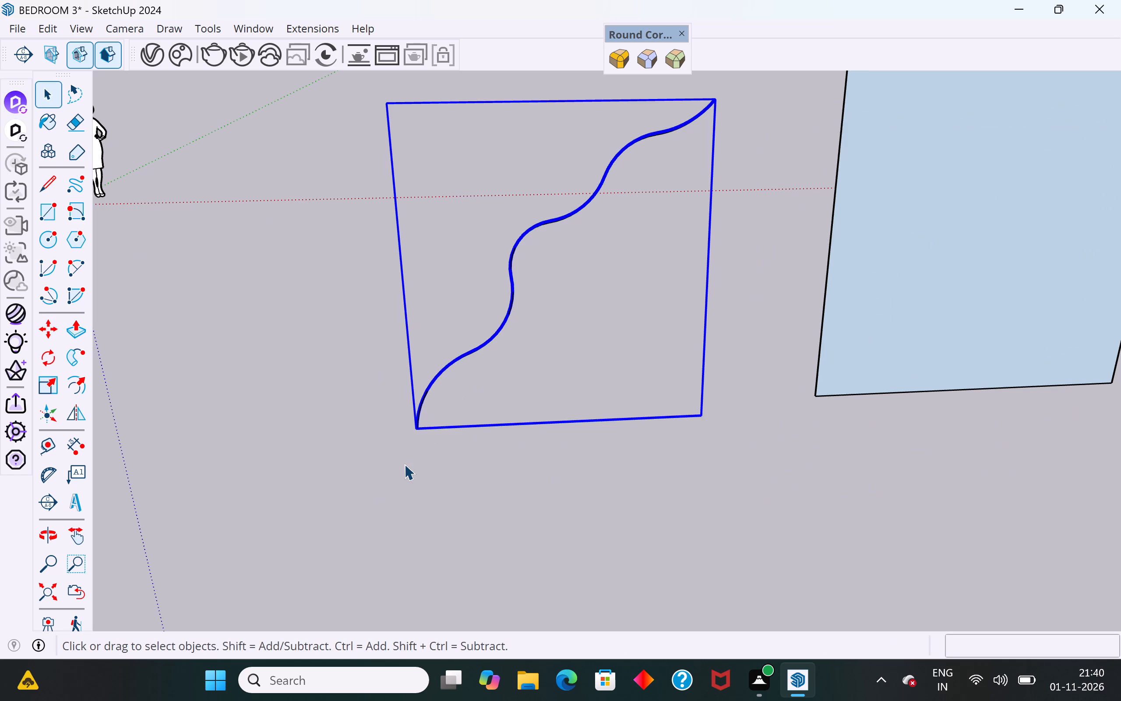
key(m)
click(419, 432)
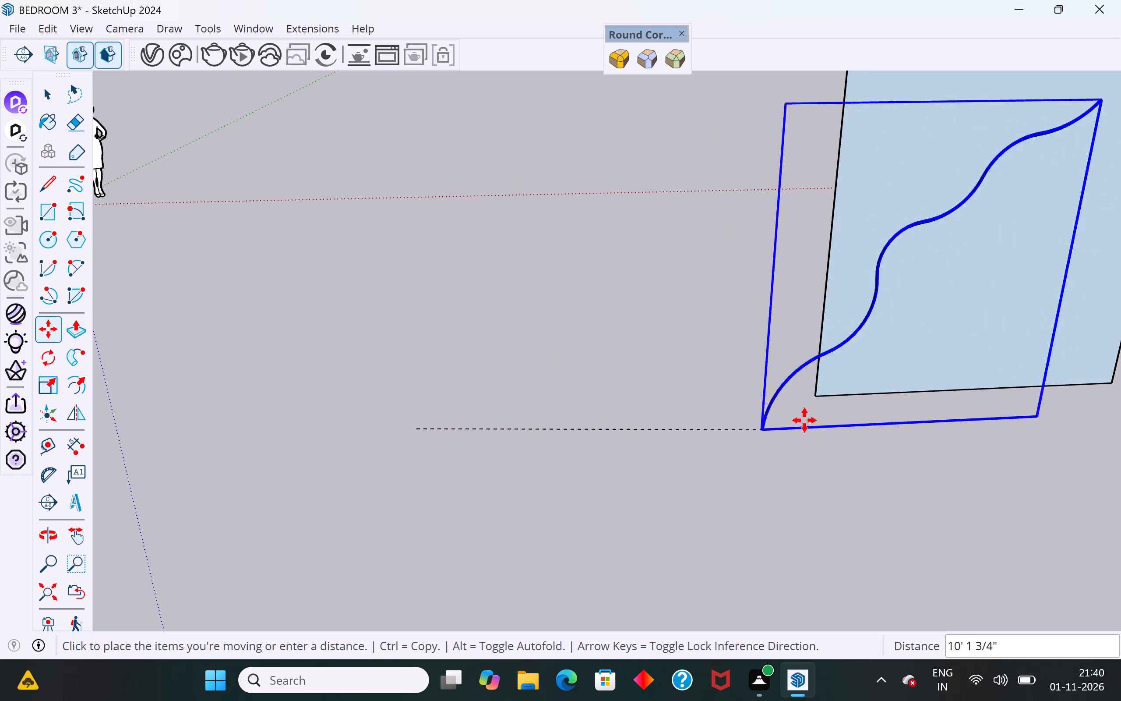
scroll(824, 409, up, 4)
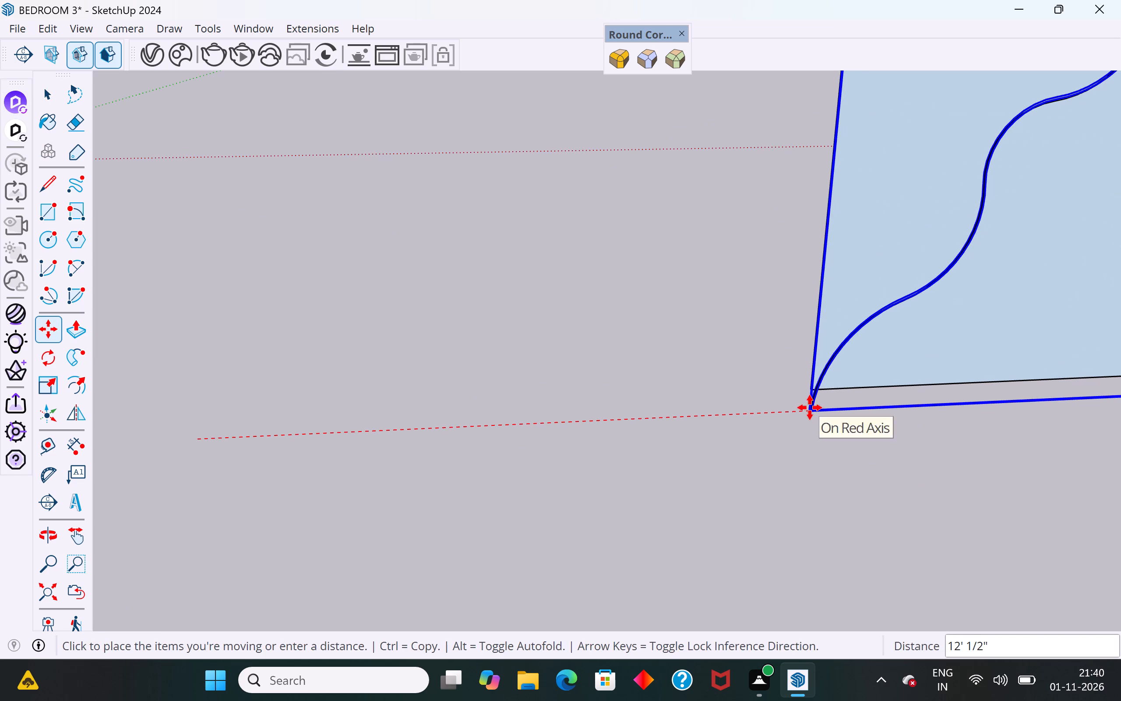
click(810, 407)
Move the separated tube about 1' 13/16" so its lower corner snaps to the copied face's bottom corner endpoint.
middle_drag(656, 400, 984, 517)
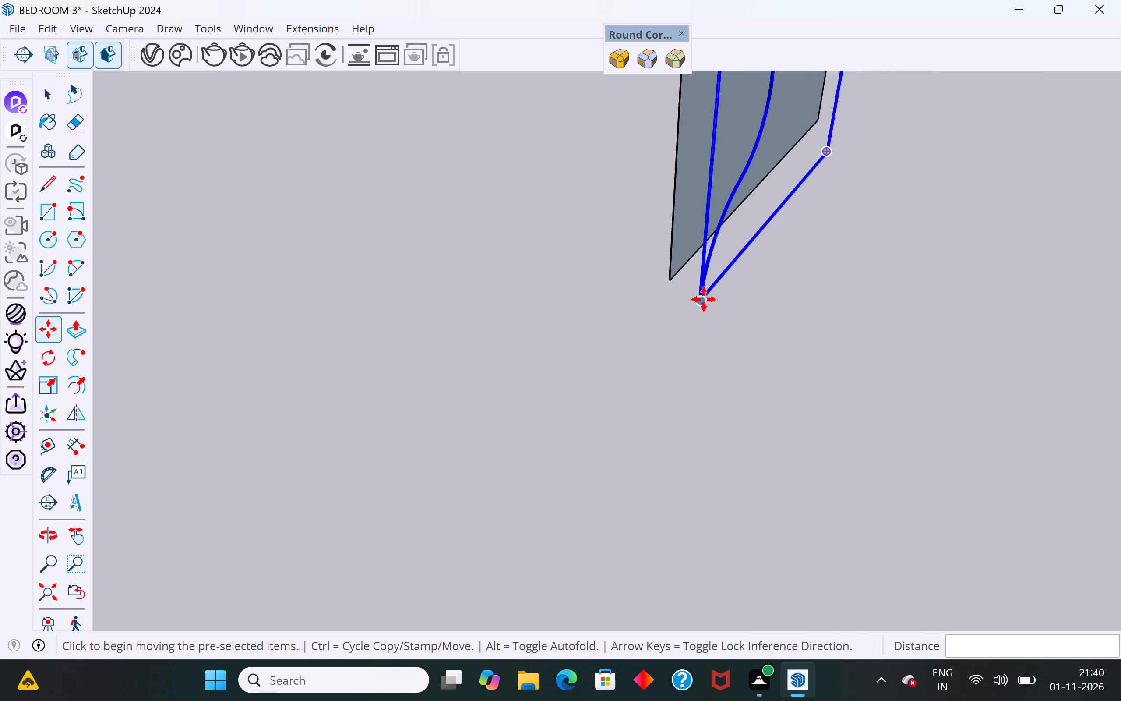
click(704, 299)
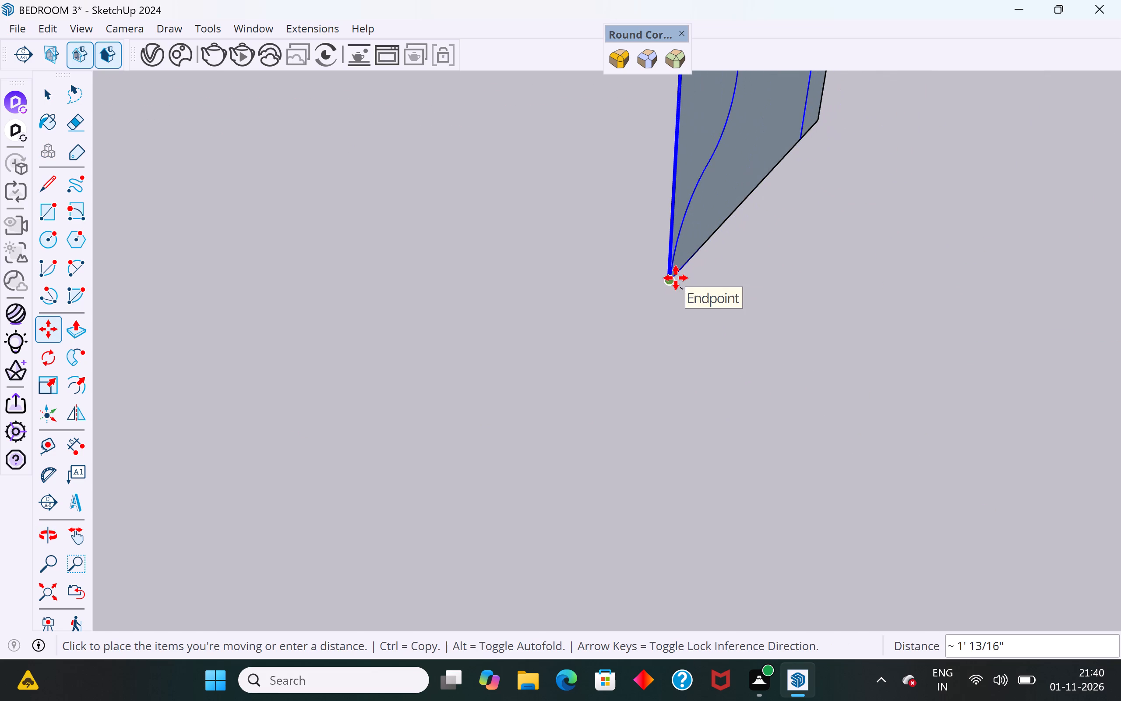
click(676, 278)
Move the tube about 2 1/8" out in front of the copied face, starting from its lower corner.
scroll(654, 483, down, 5)
middle_drag(661, 395, 894, 449)
scroll(620, 260, up, 2)
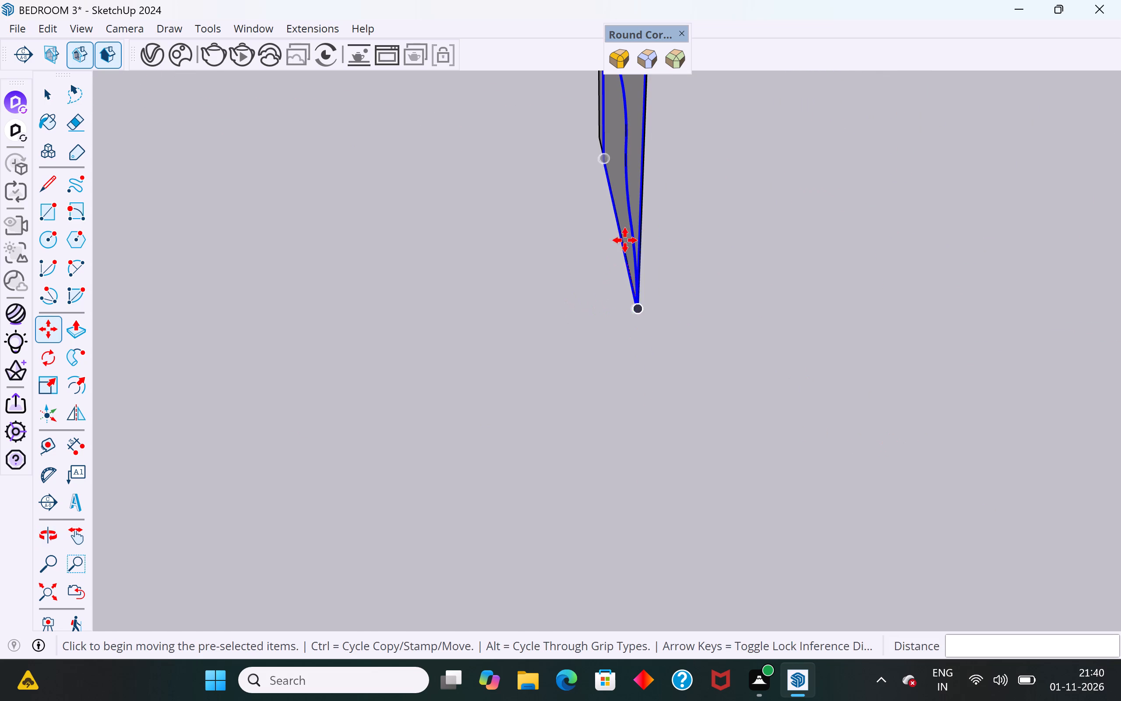
scroll(625, 240, up, 7)
middle_drag(671, 368, 849, 353)
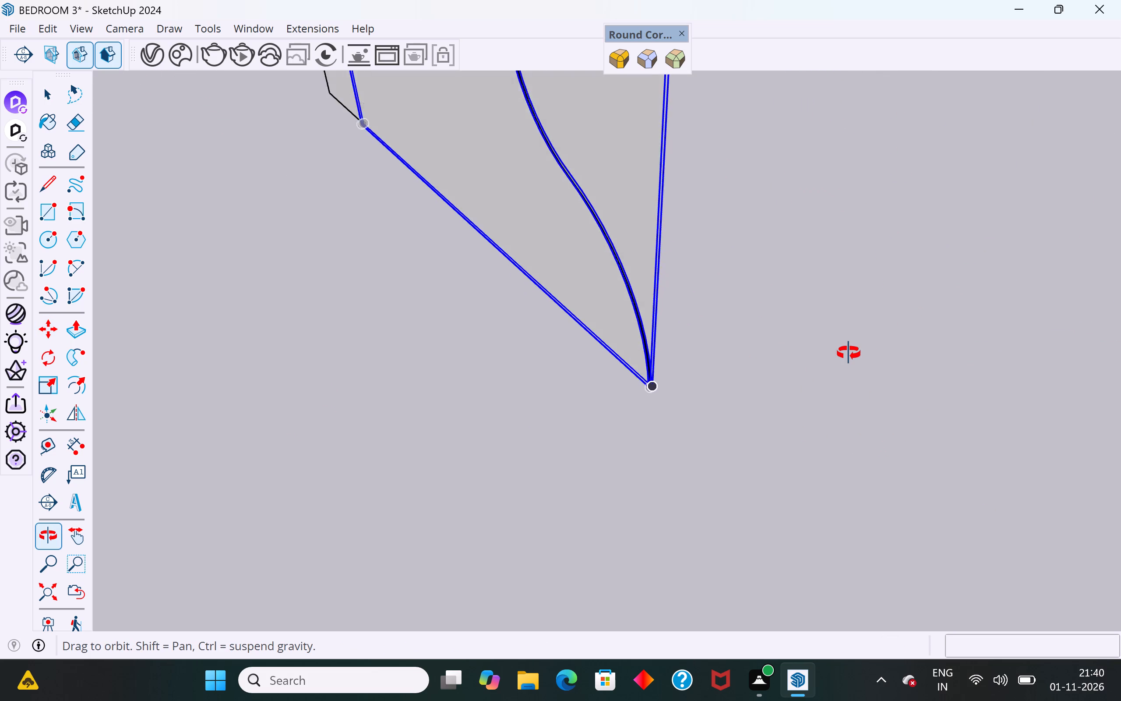
middle_drag(849, 353, 740, 355)
scroll(657, 393, up, 5)
scroll(659, 407, up, 17)
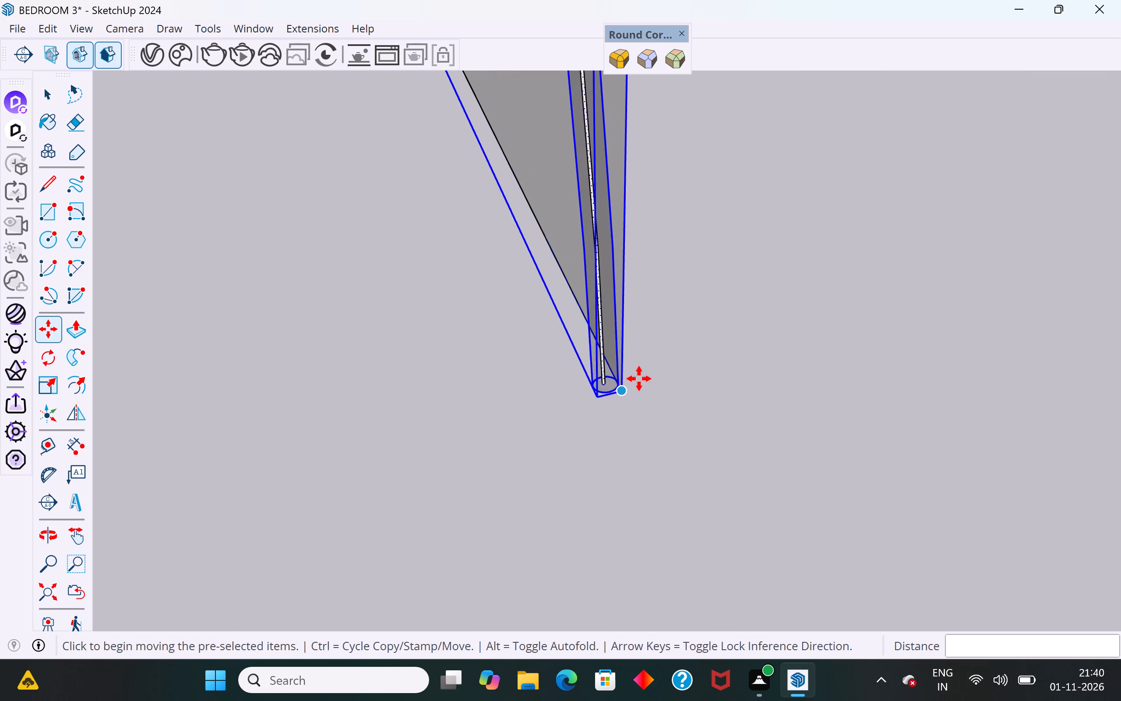
scroll(639, 379, up, 6)
click(599, 399)
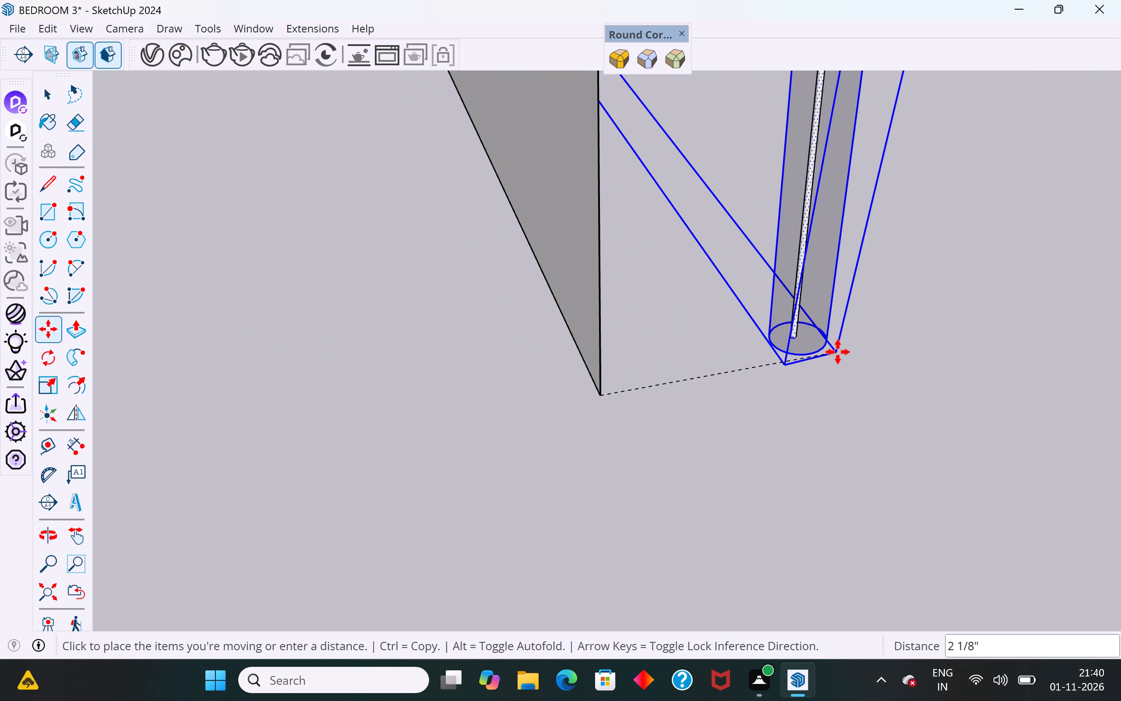
click(854, 336)
Move the tube about 2 1/16" back along the green axis so it straddles the copied face's bottom corner.
scroll(684, 500, down, 12)
middle_drag(842, 510, 43, 335)
scroll(179, 399, down, 11)
middle_drag(279, 424, 369, 443)
scroll(369, 443, up, 1)
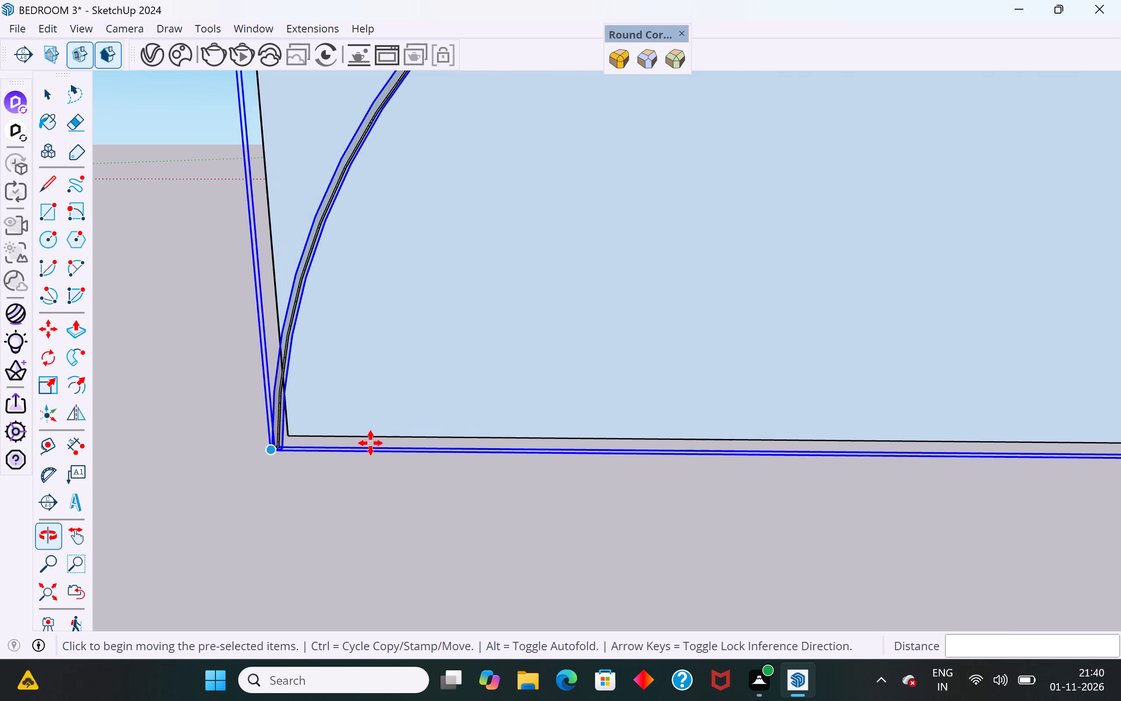
scroll(366, 467, down, 20)
scroll(366, 467, down, 2)
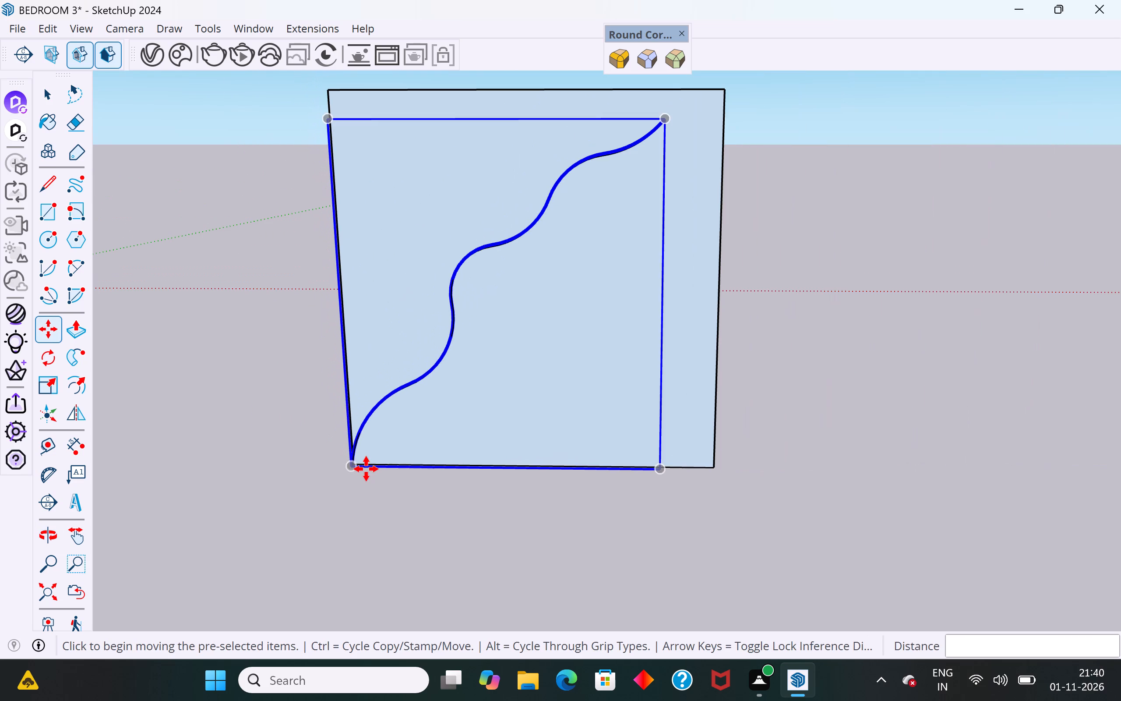
scroll(343, 470, up, 4)
middle_drag(318, 498, 331, 502)
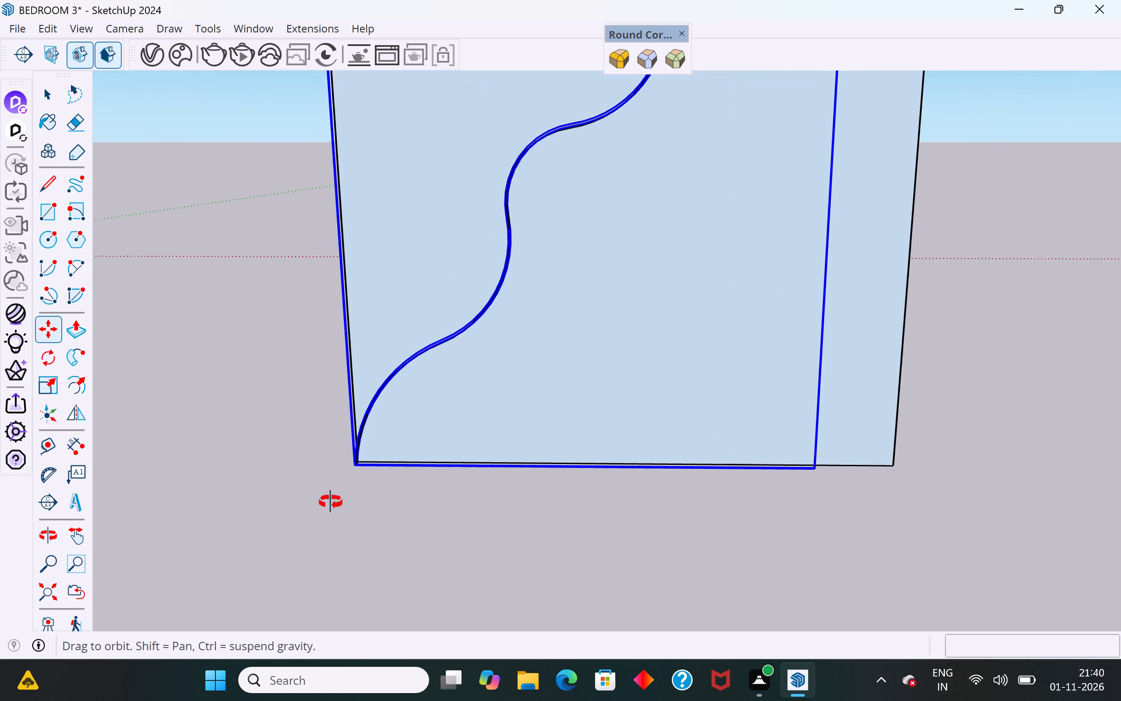
middle_drag(331, 502, 809, 426)
scroll(748, 321, down, 5)
scroll(596, 471, up, 5)
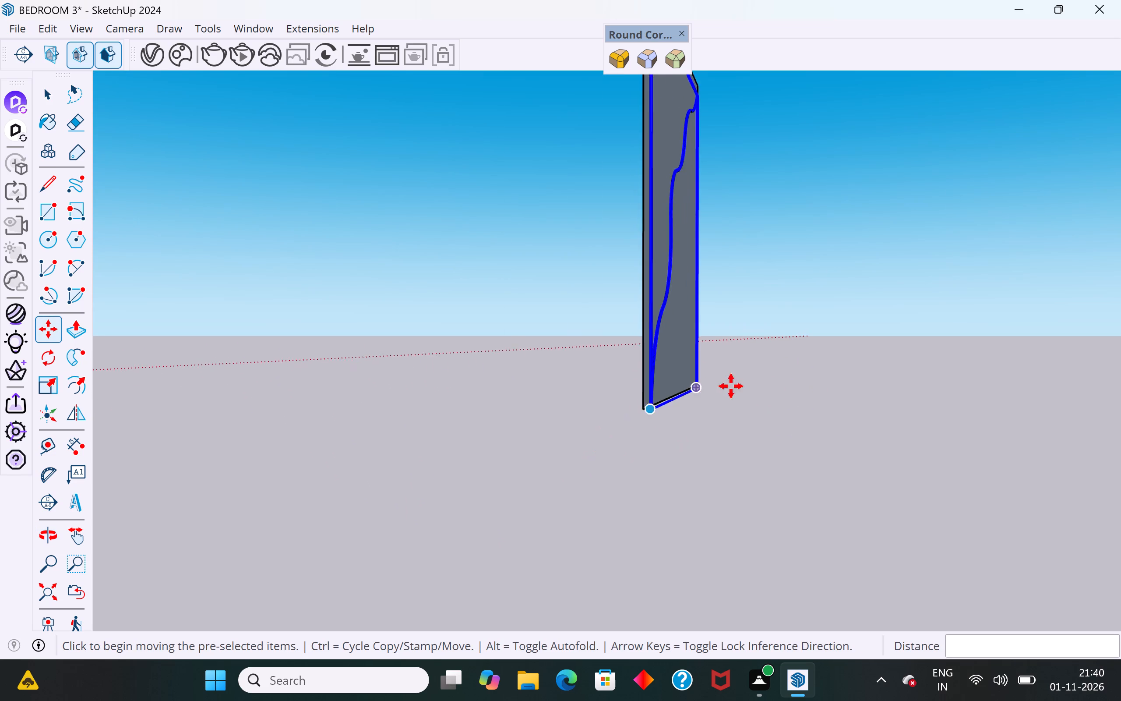
scroll(731, 386, up, 7)
scroll(568, 537, up, 13)
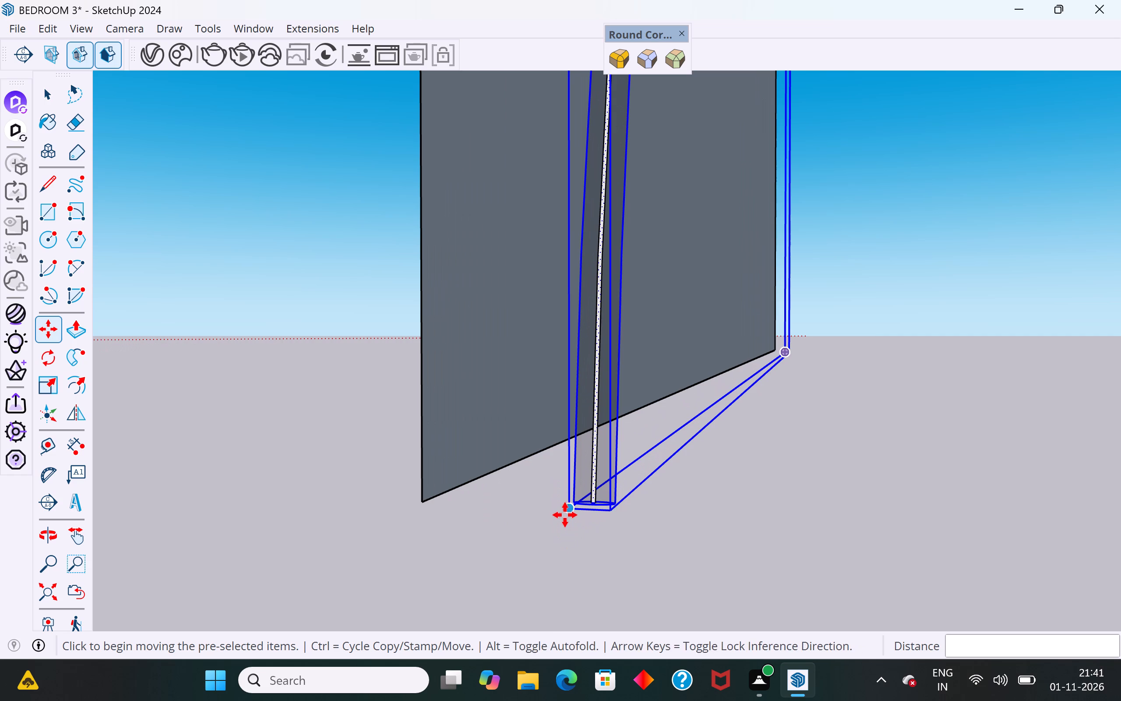
click(566, 513)
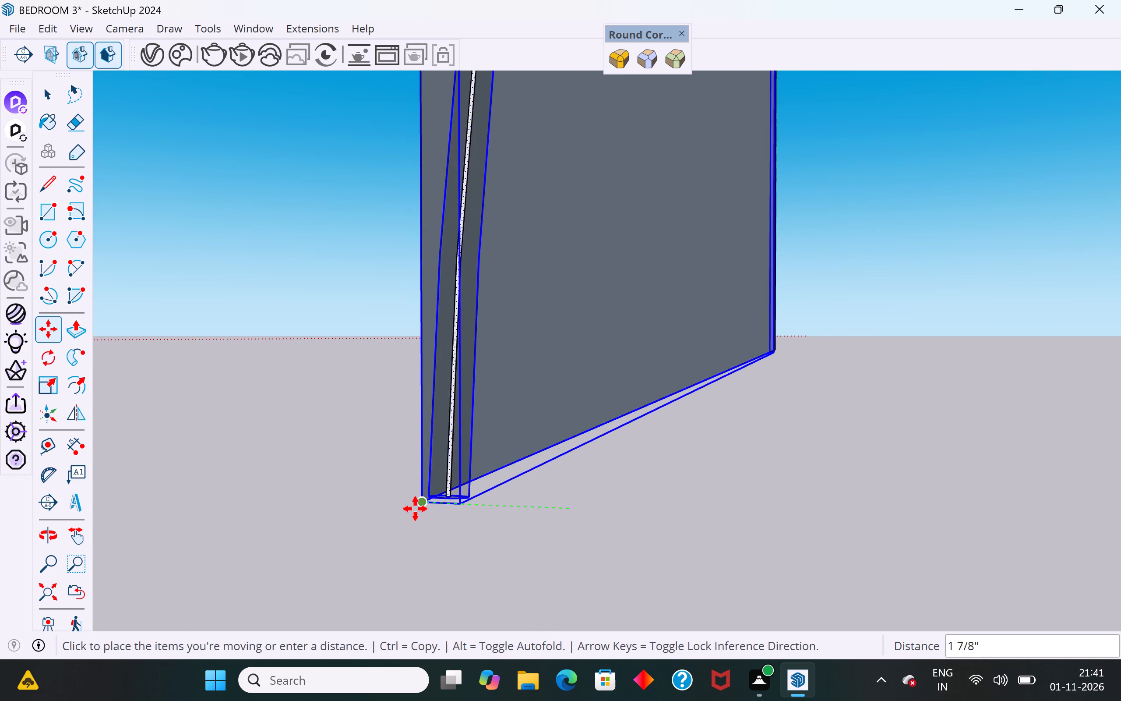
scroll(415, 509, up, 15)
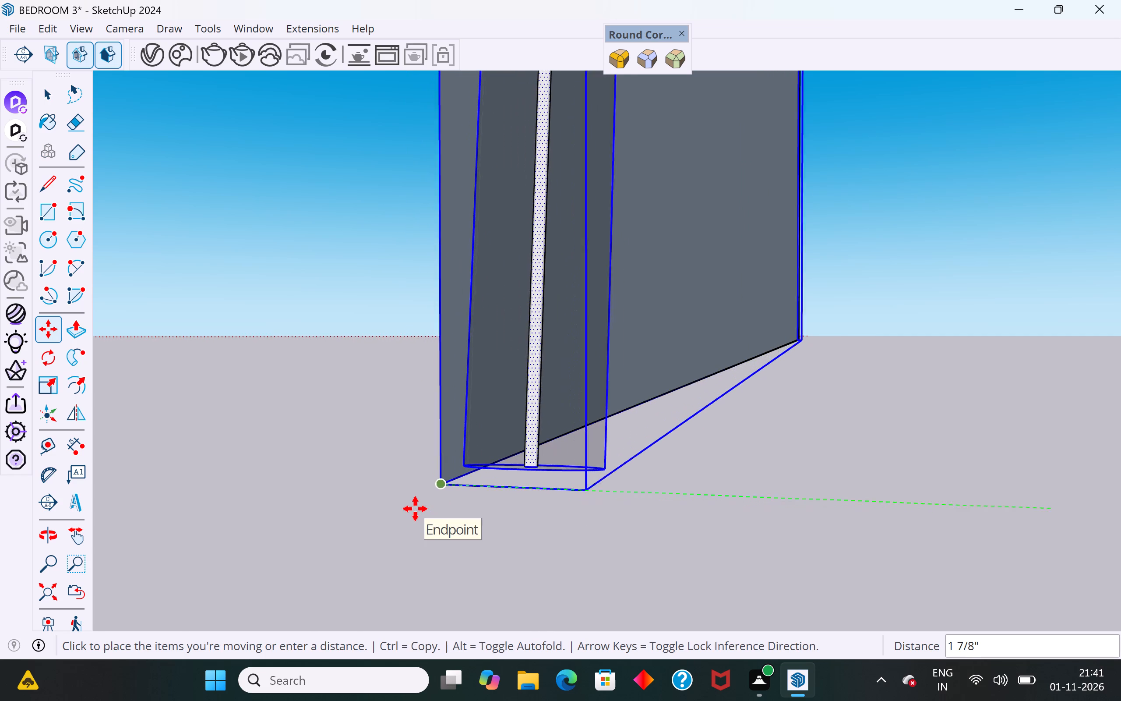
scroll(415, 509, up, 1)
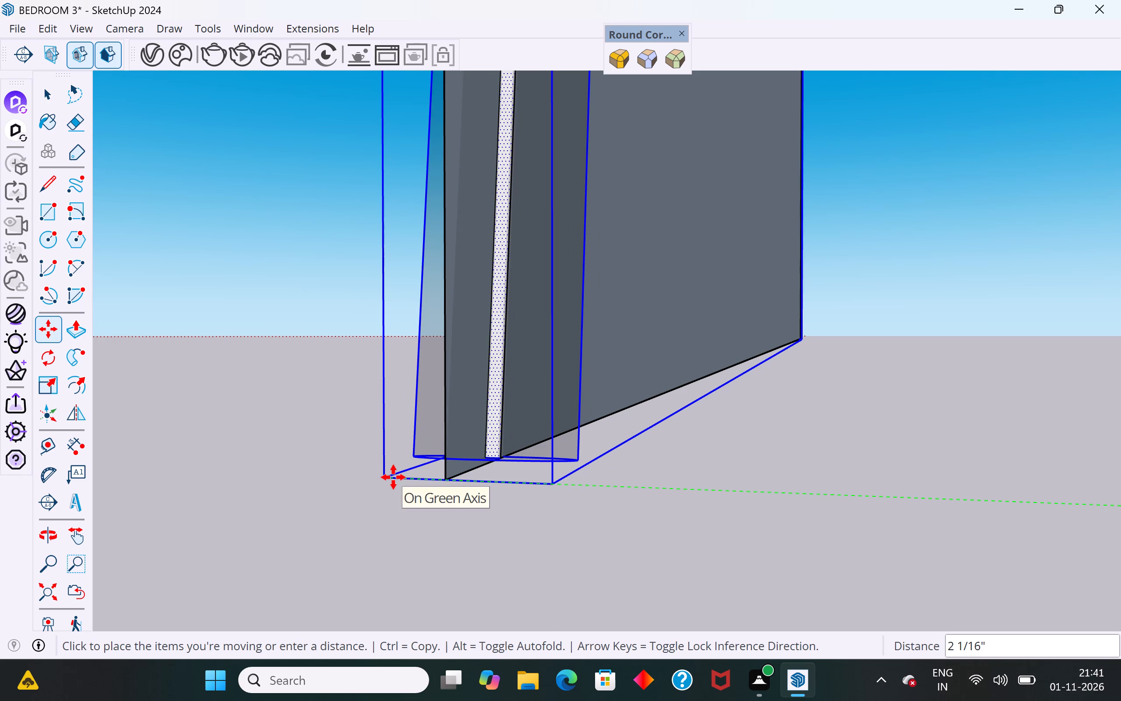
click(393, 477)
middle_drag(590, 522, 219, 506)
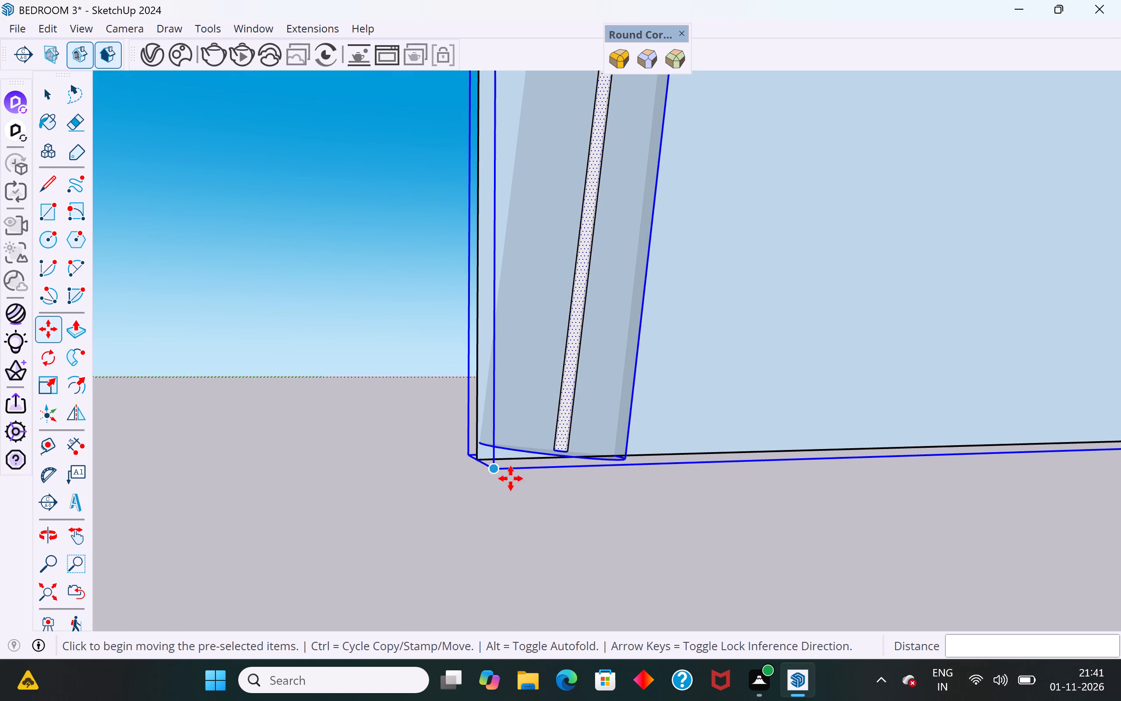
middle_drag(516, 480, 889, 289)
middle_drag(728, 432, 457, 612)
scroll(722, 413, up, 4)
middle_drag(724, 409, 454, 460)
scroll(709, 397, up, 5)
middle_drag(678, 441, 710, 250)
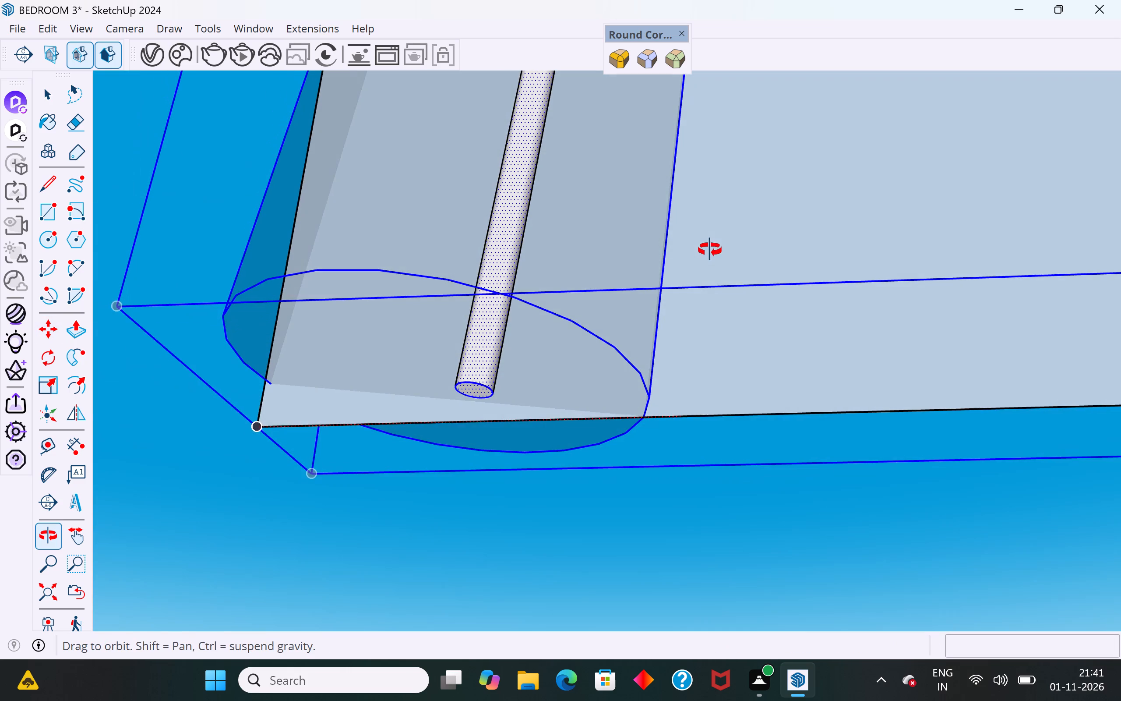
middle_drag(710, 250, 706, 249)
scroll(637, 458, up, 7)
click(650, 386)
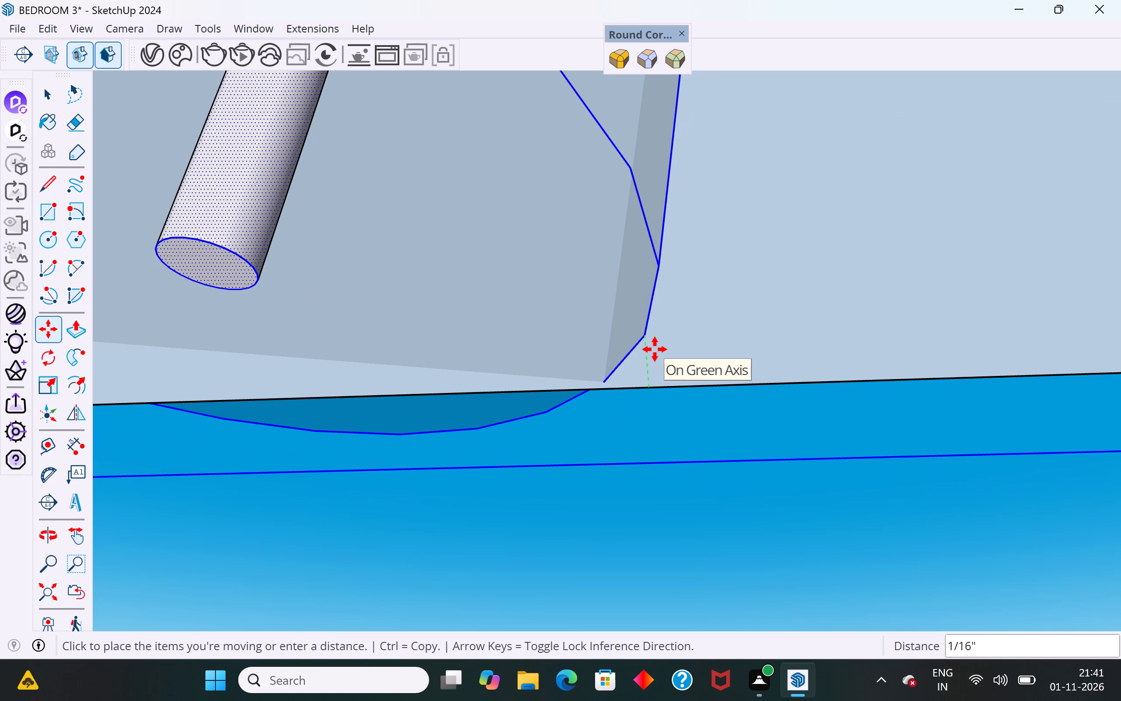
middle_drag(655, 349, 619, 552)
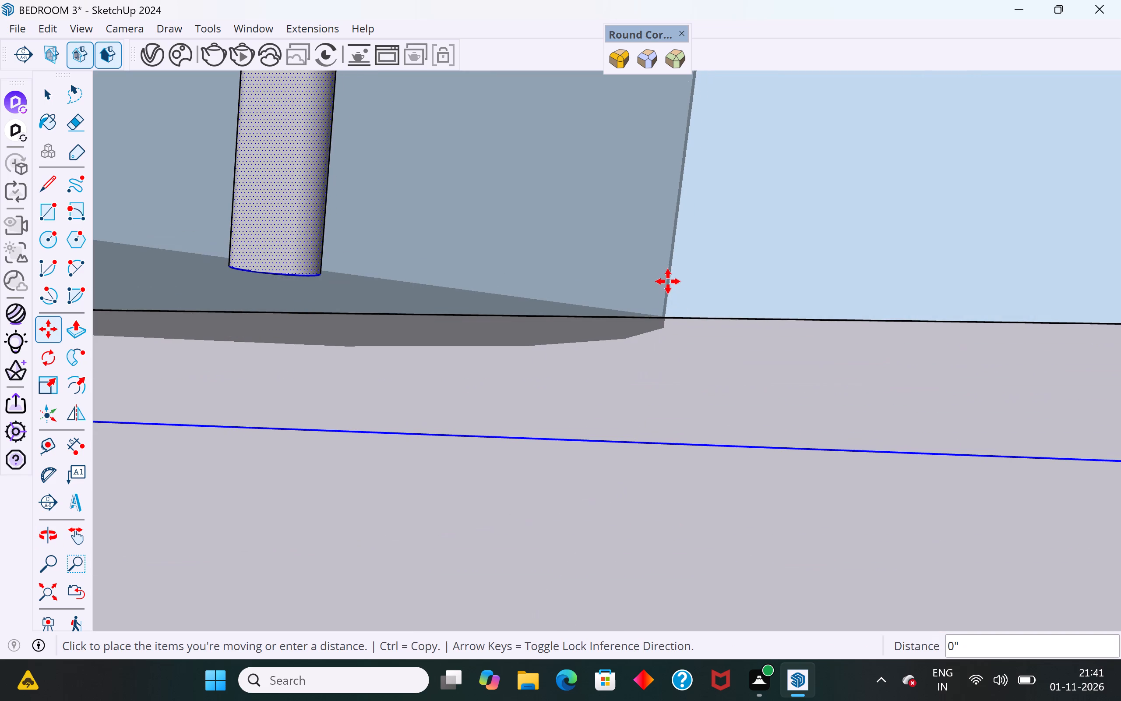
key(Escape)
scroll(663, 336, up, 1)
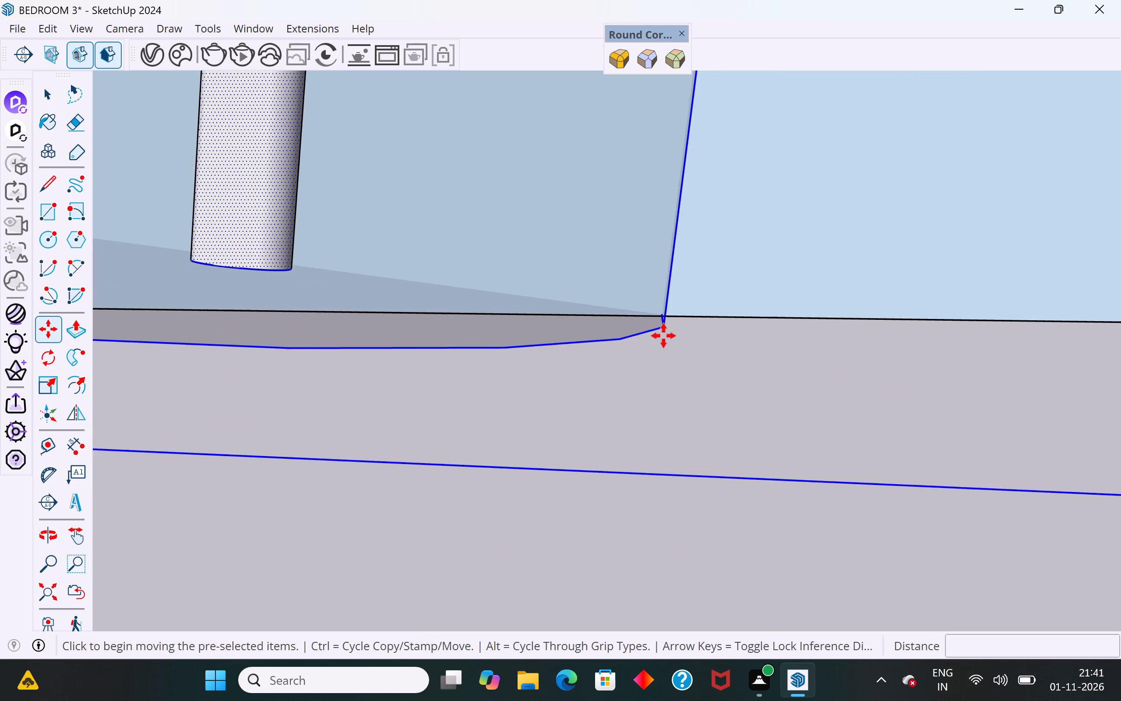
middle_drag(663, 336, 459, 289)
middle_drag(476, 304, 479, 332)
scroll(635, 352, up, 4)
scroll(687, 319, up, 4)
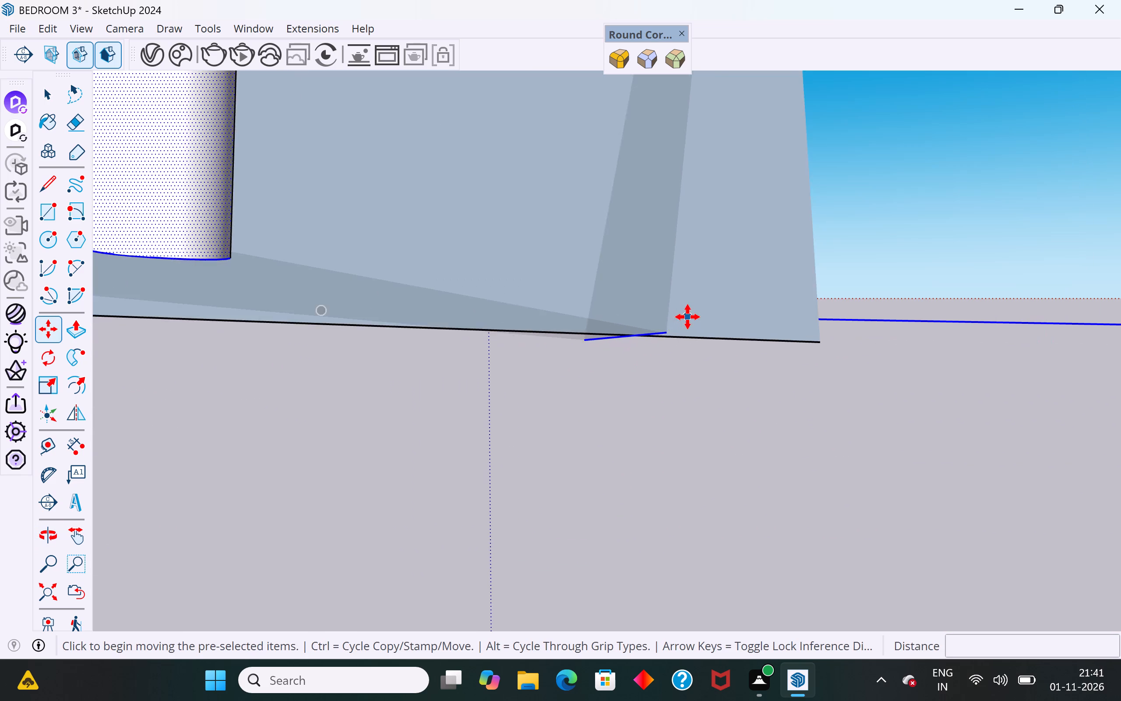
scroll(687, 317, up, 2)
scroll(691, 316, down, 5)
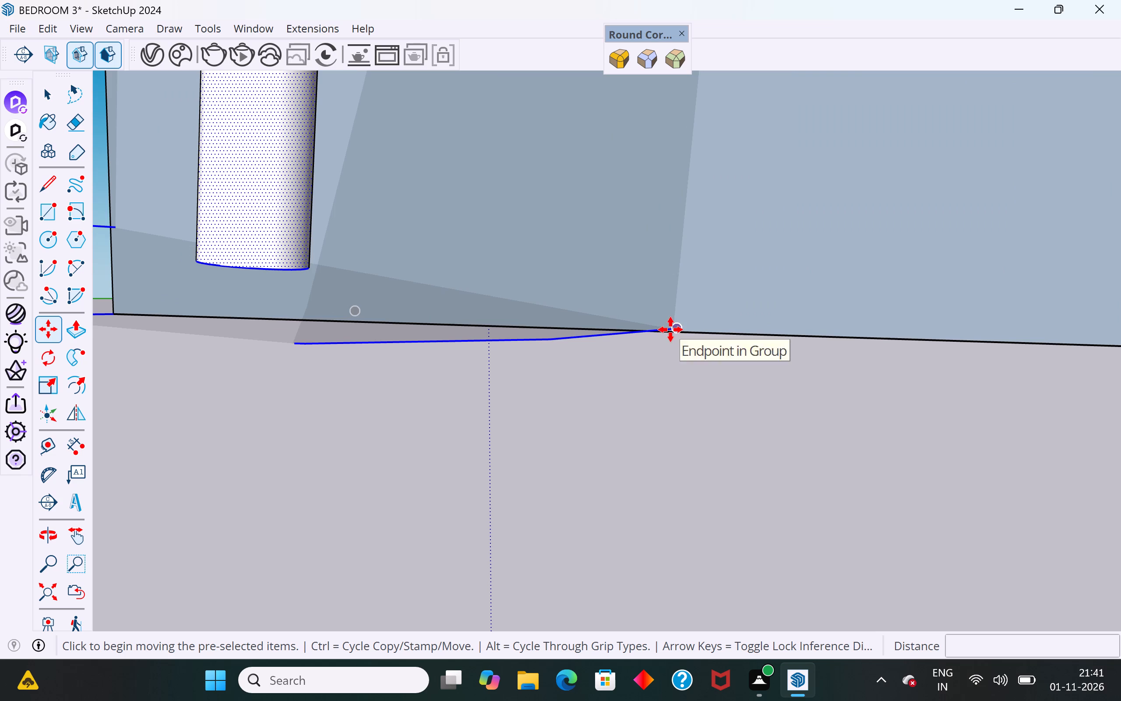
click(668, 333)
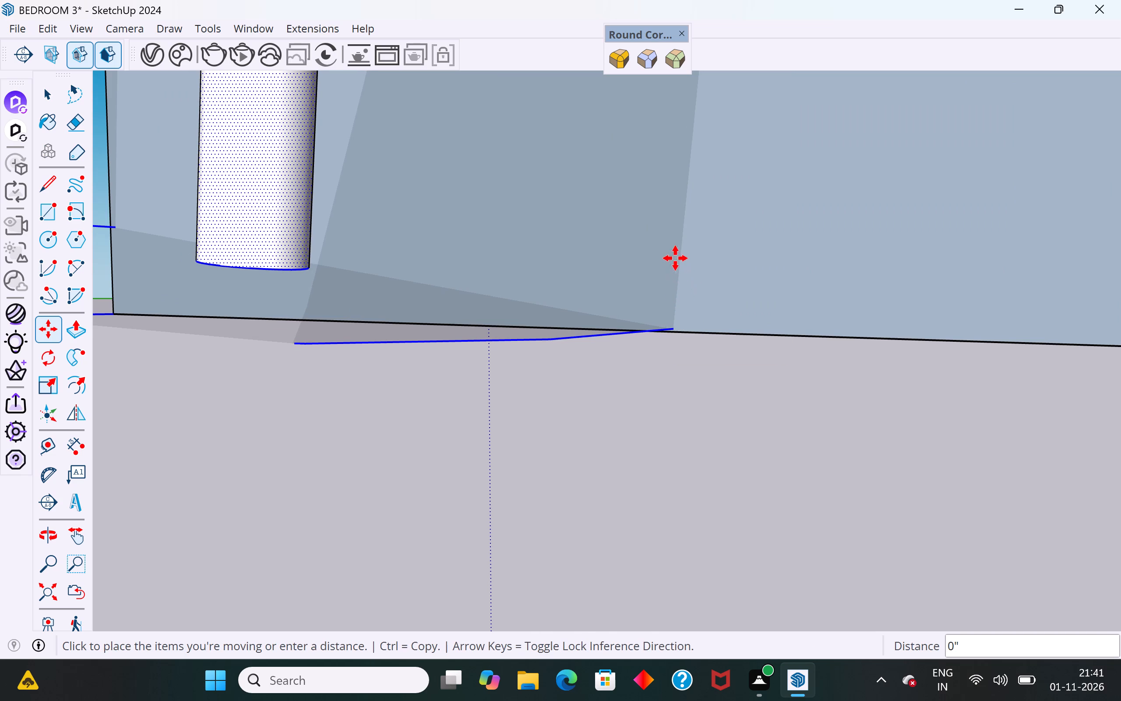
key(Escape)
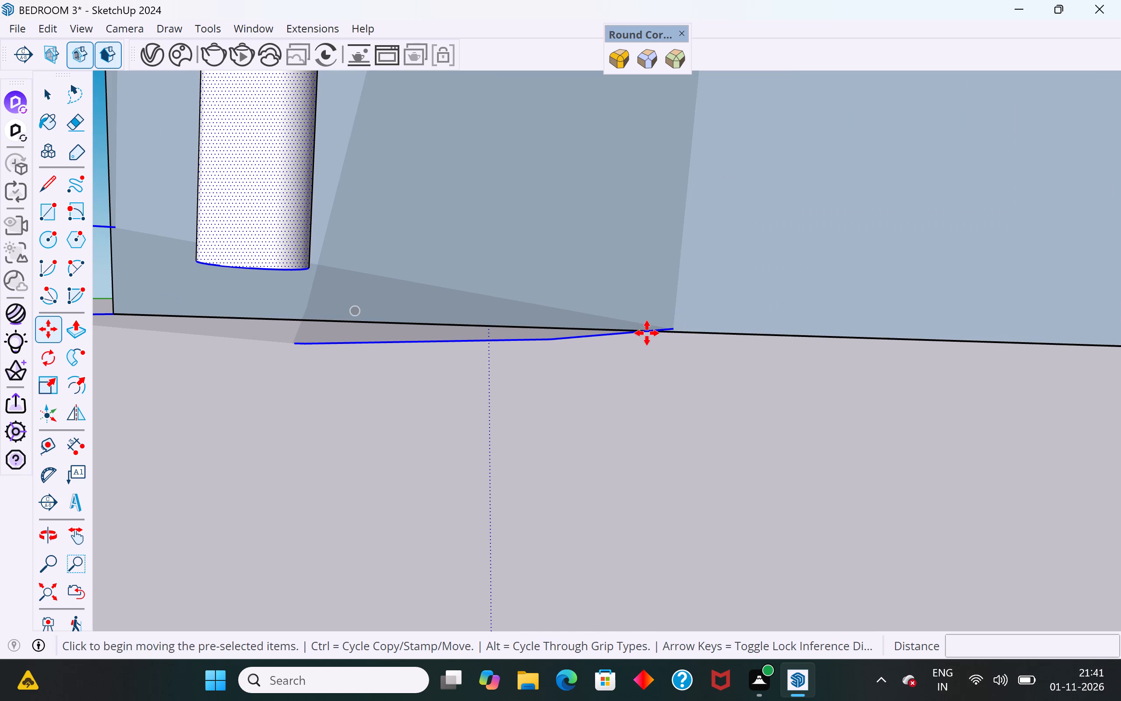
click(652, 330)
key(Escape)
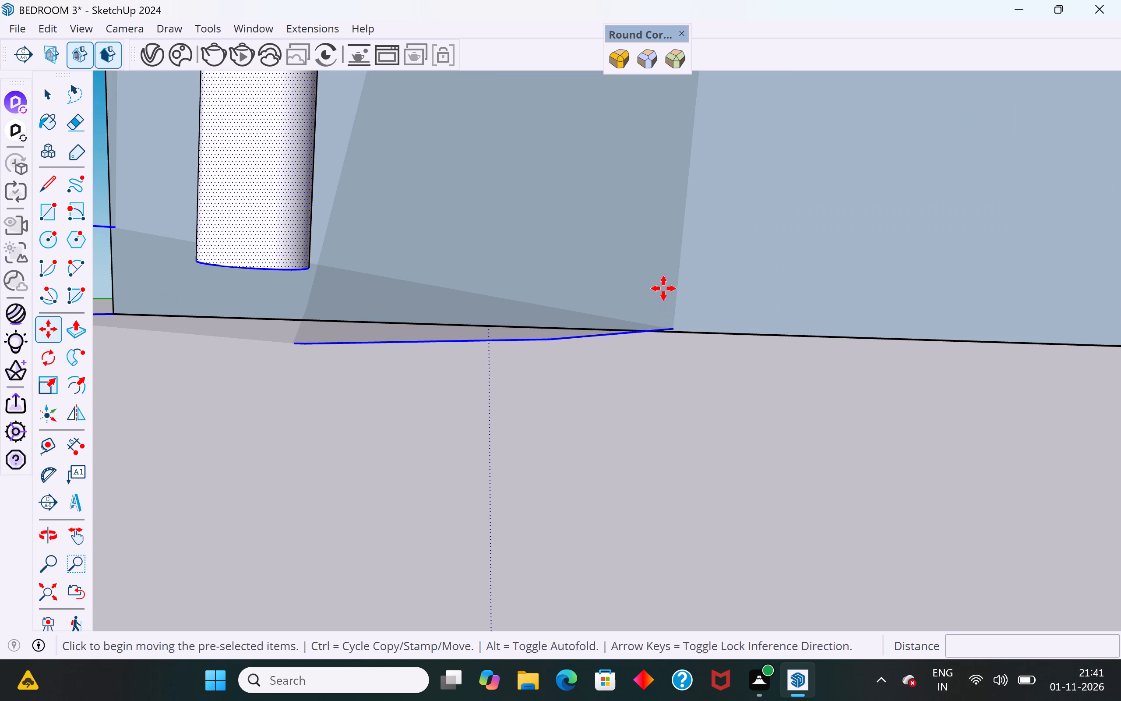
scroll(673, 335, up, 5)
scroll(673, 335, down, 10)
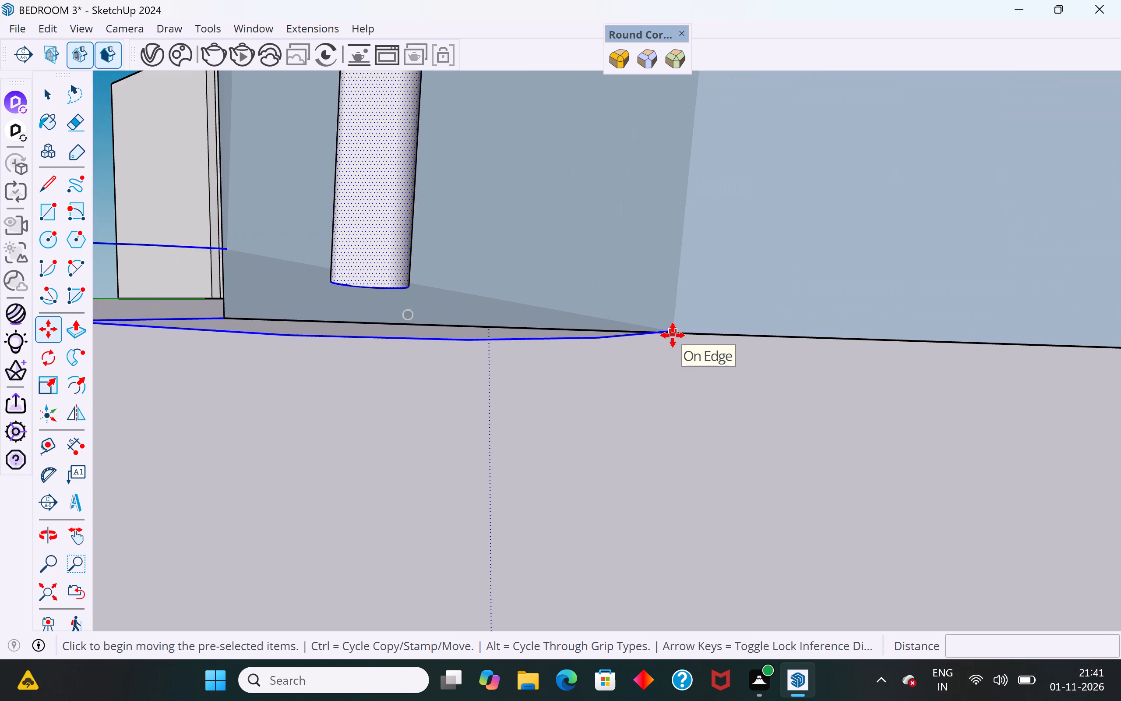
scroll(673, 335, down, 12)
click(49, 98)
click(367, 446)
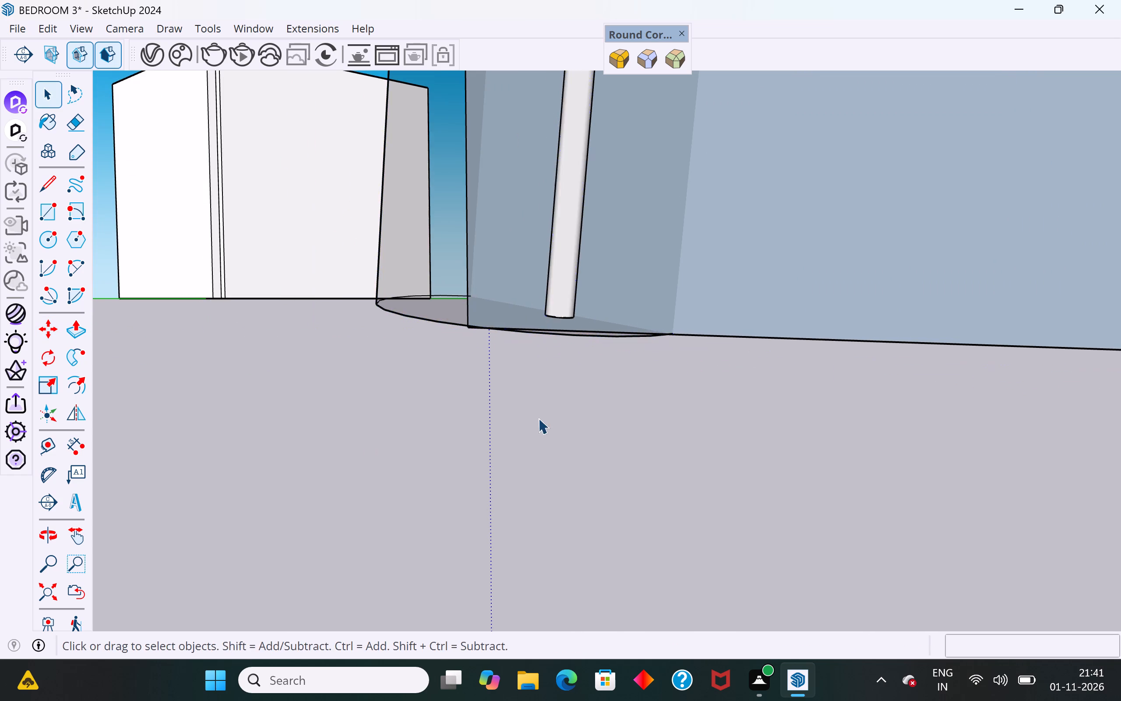
Examine how the wavy tube sits against the copied panel face along its length.
middle_drag(815, 372, 1034, 405)
scroll(777, 507, down, 20)
scroll(777, 507, down, 1)
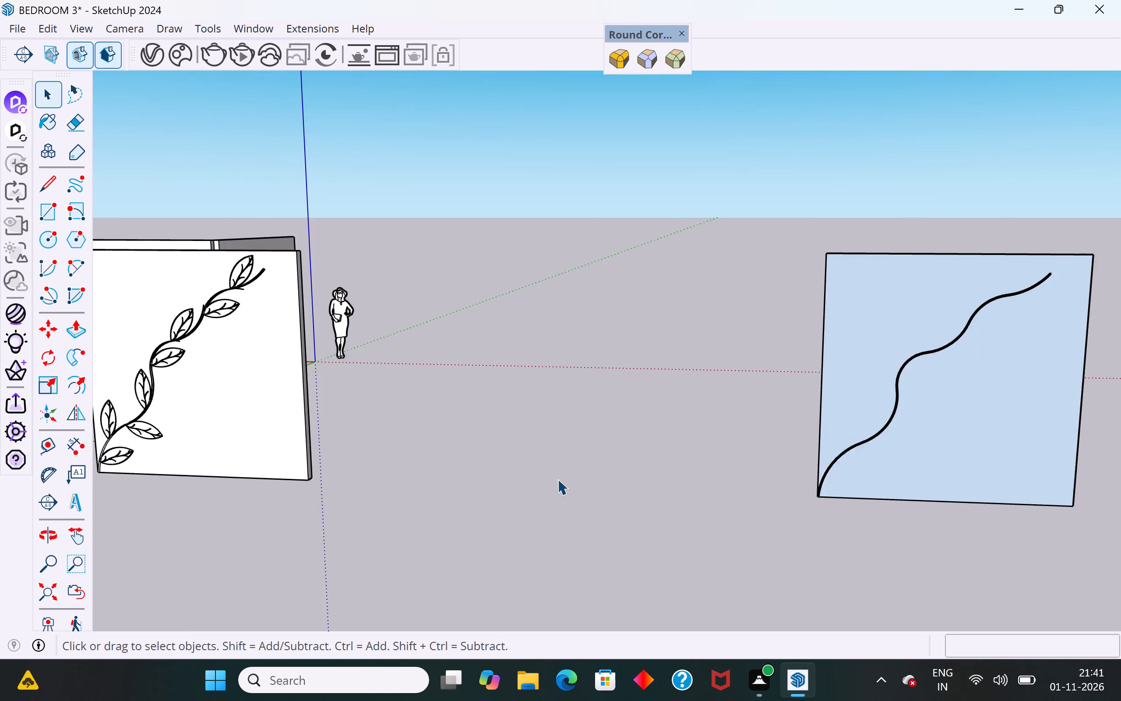
scroll(557, 479, down, 6)
middle_drag(676, 523, 808, 554)
scroll(768, 346, up, 14)
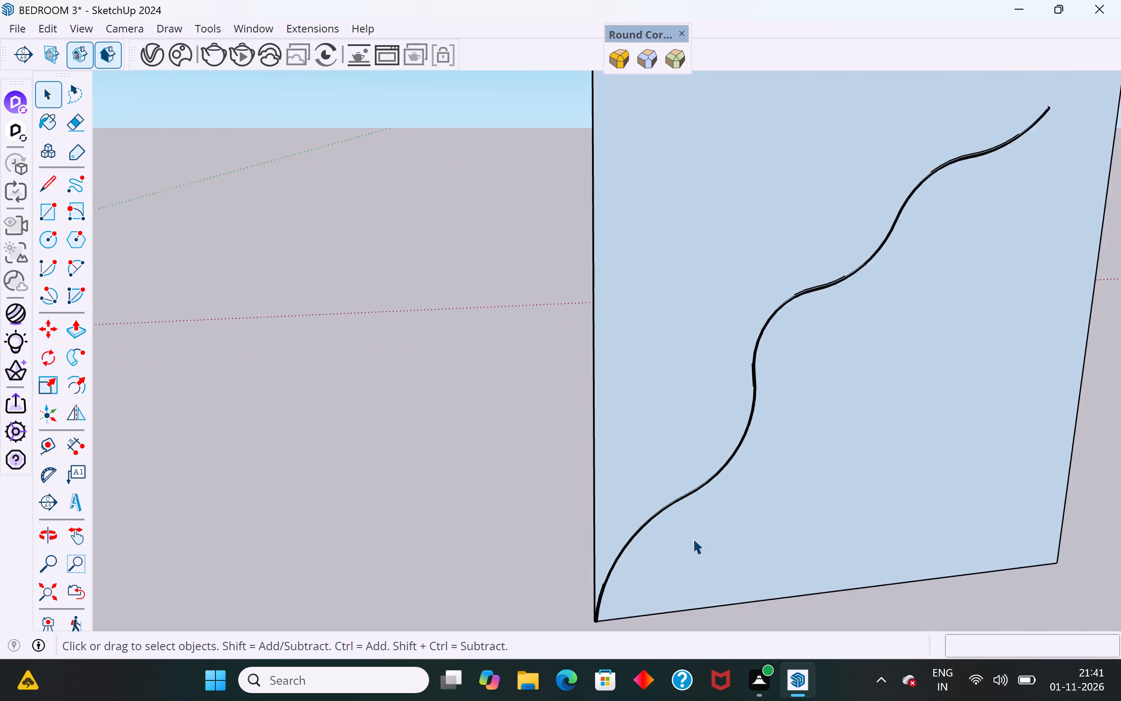
scroll(693, 538, up, 8)
scroll(677, 522, down, 5)
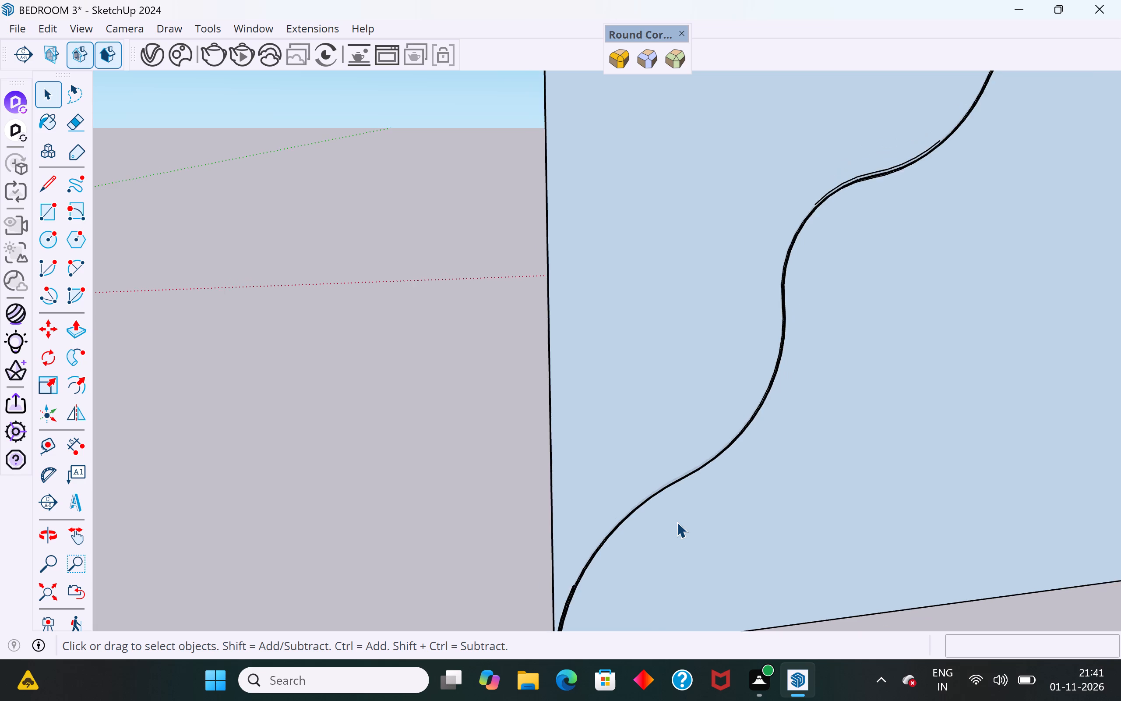
scroll(665, 475, down, 5)
scroll(637, 555, up, 15)
middle_drag(582, 482, 583, 482)
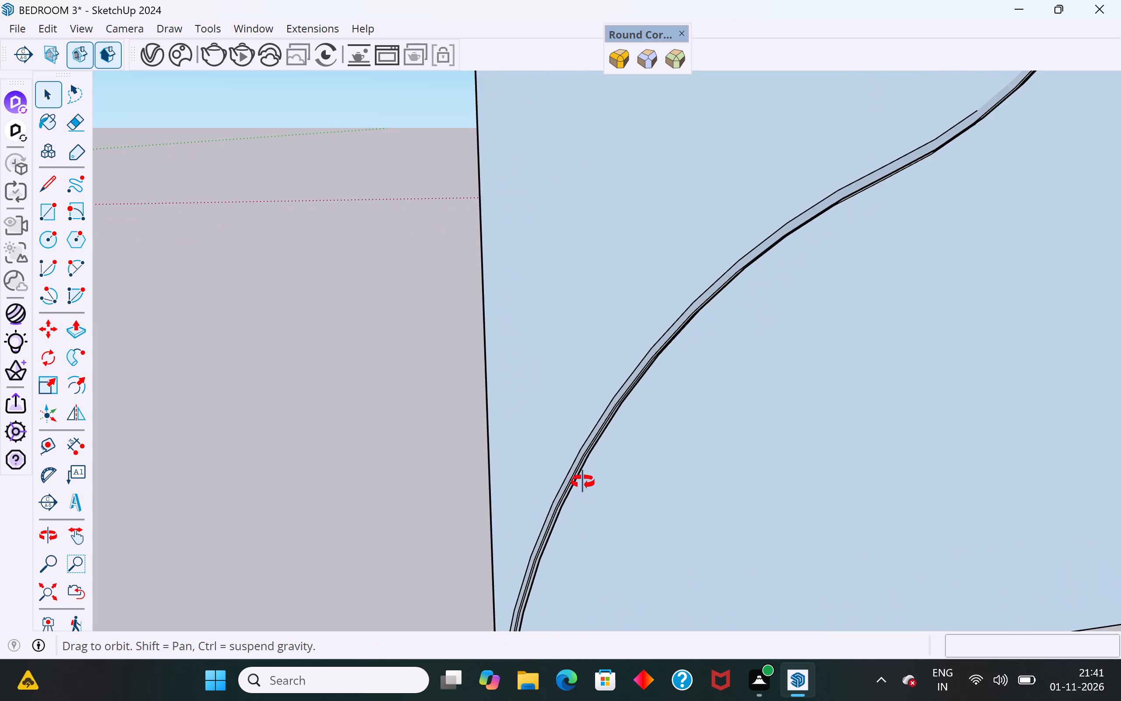
middle_drag(583, 482, 627, 476)
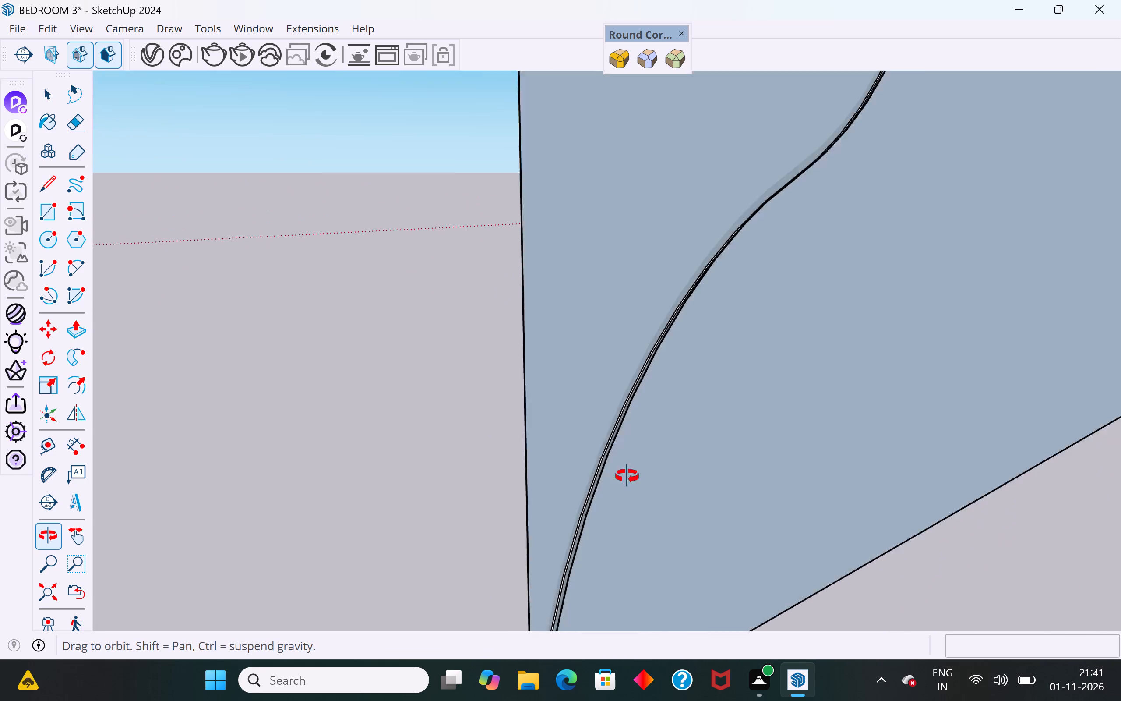
middle_drag(627, 476, 488, 513)
Reverse the copied panel face so its white front side is on the tube's side, and clear the selection.
scroll(577, 396, down, 19)
middle_drag(638, 469, 675, 474)
scroll(603, 372, up, 4)
scroll(592, 407, up, 4)
double_click(592, 407)
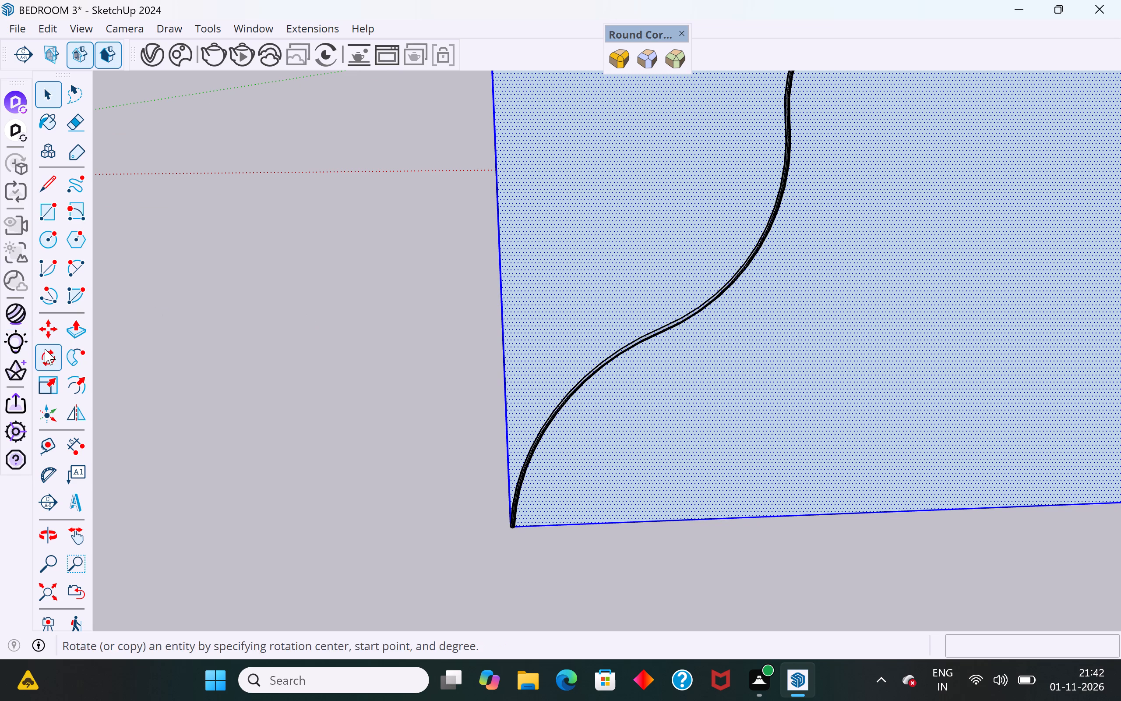
right_click(630, 429)
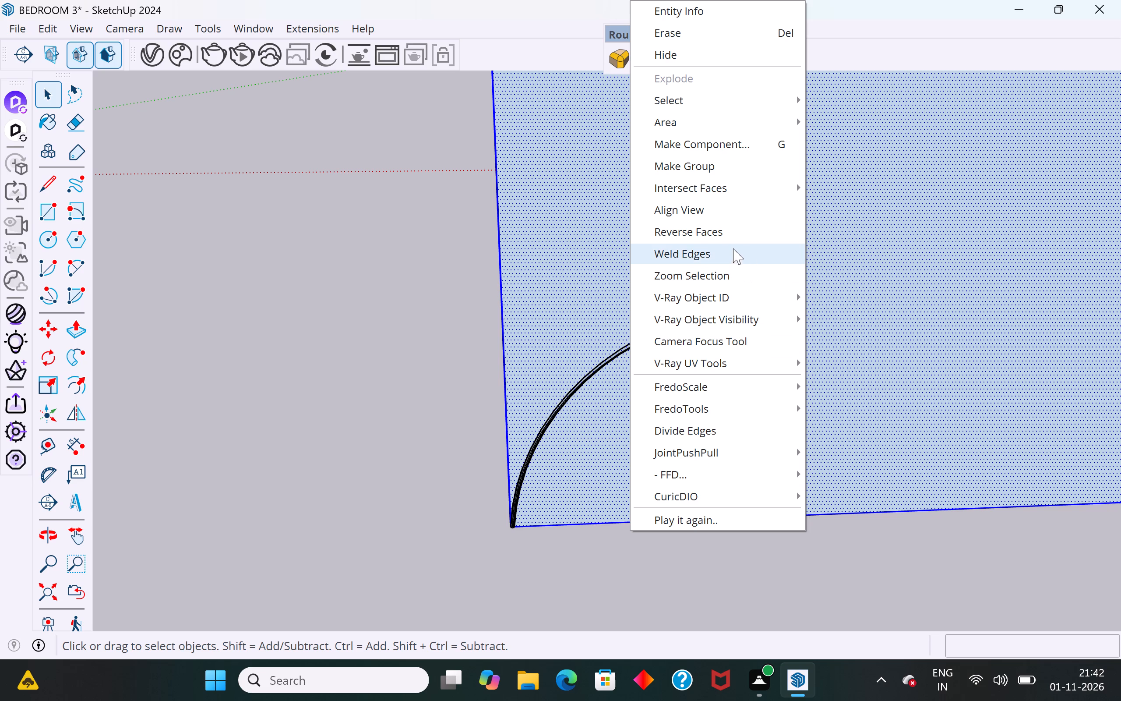
click(735, 235)
click(572, 632)
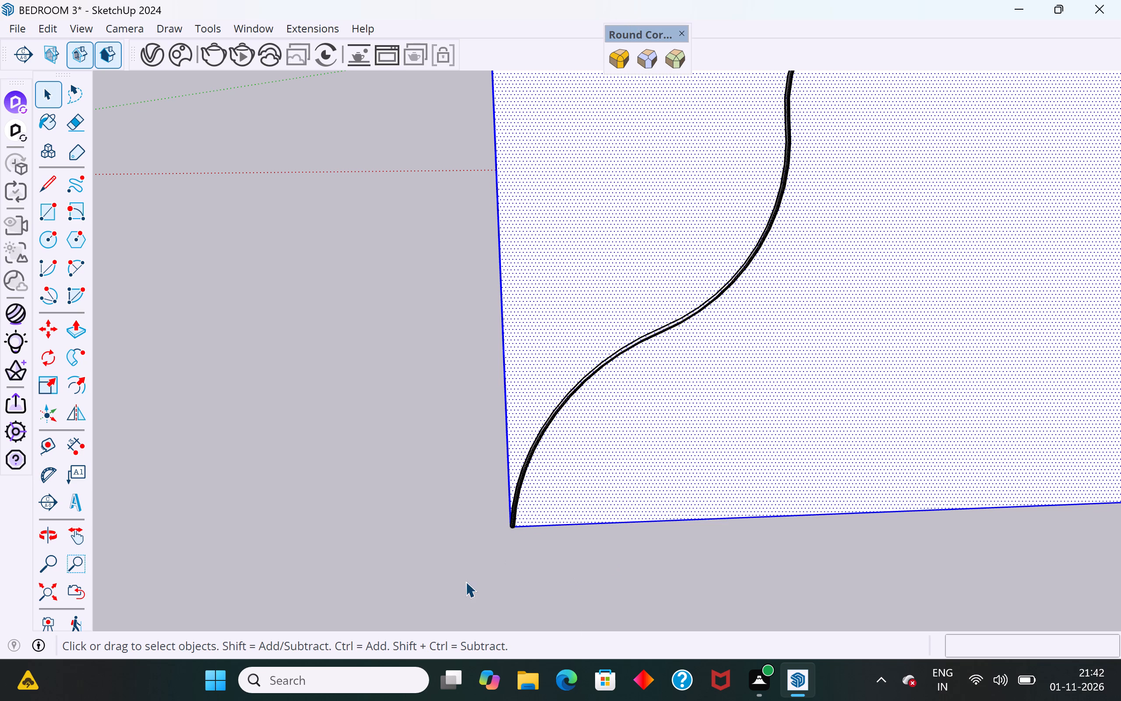
scroll(465, 581, down, 5)
click(588, 568)
scroll(905, 492, down, 4)
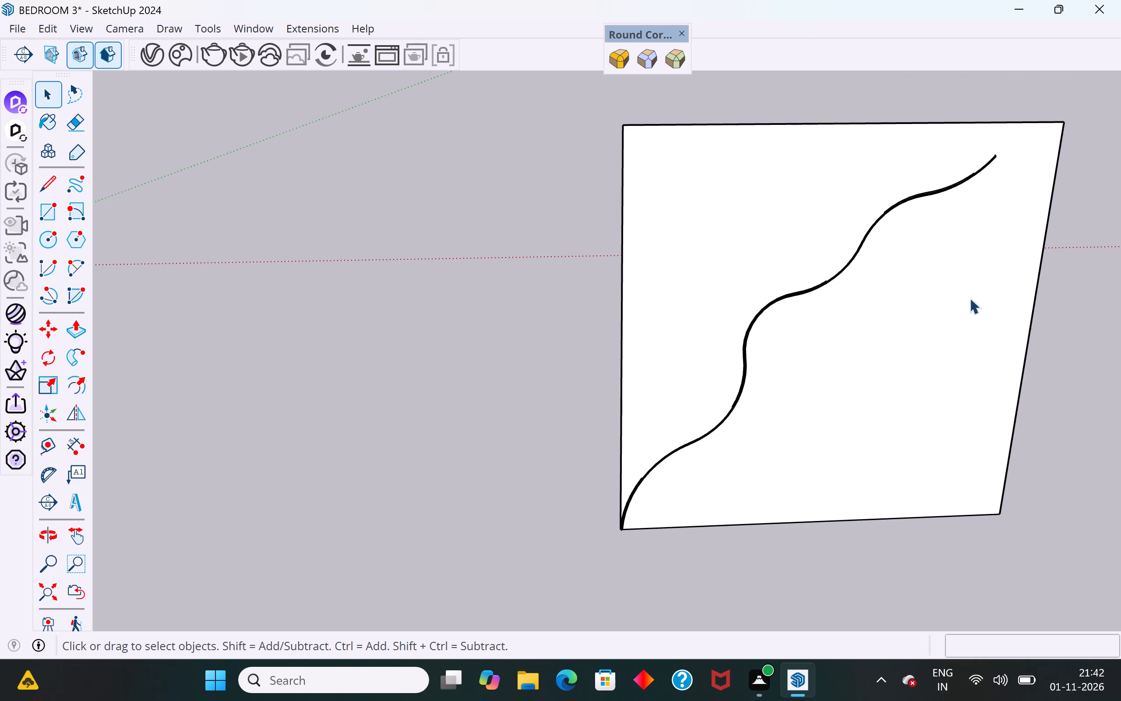
Examine how the wavy tube's lower end sits at the bottom corner of the reversed panel face.
scroll(720, 489, up, 3)
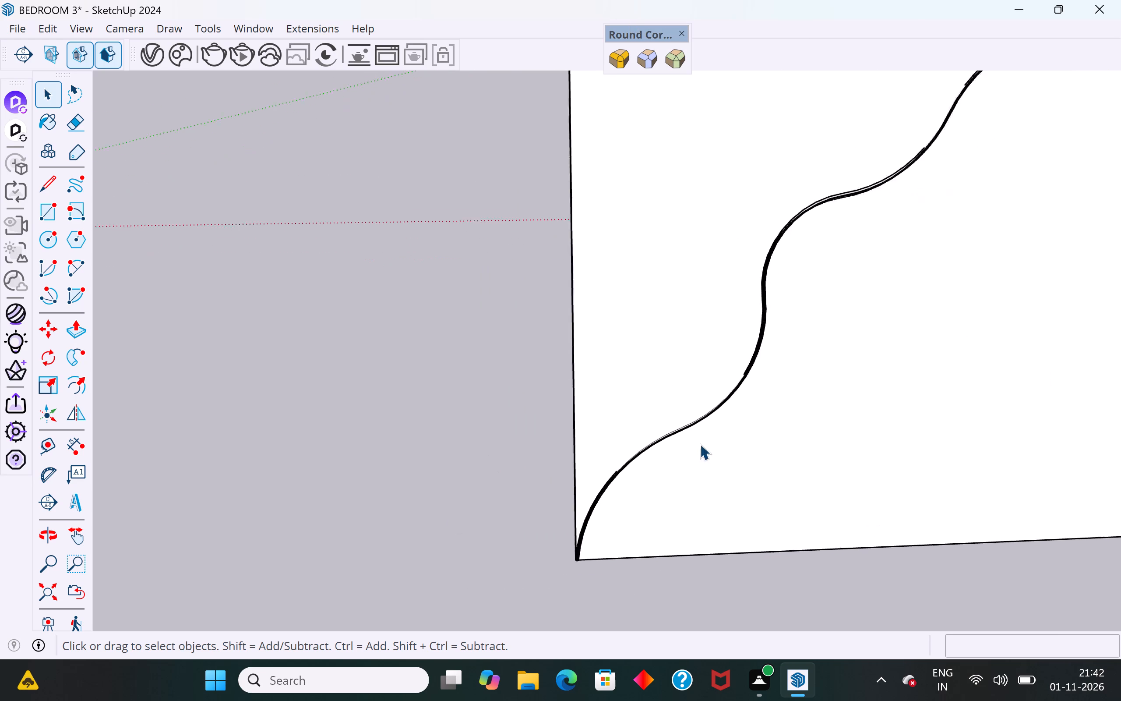
scroll(700, 444, up, 11)
scroll(589, 454, up, 1)
middle_drag(580, 467, 741, 239)
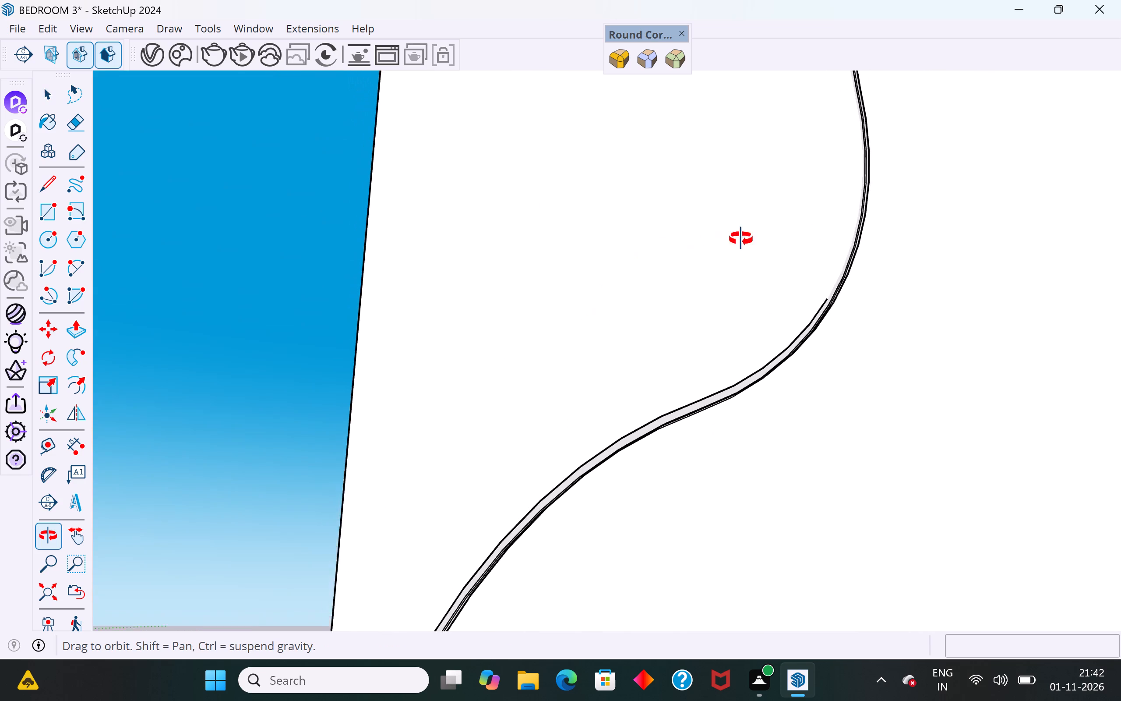
middle_drag(741, 239, 514, 418)
scroll(514, 418, up, 1)
scroll(514, 418, down, 10)
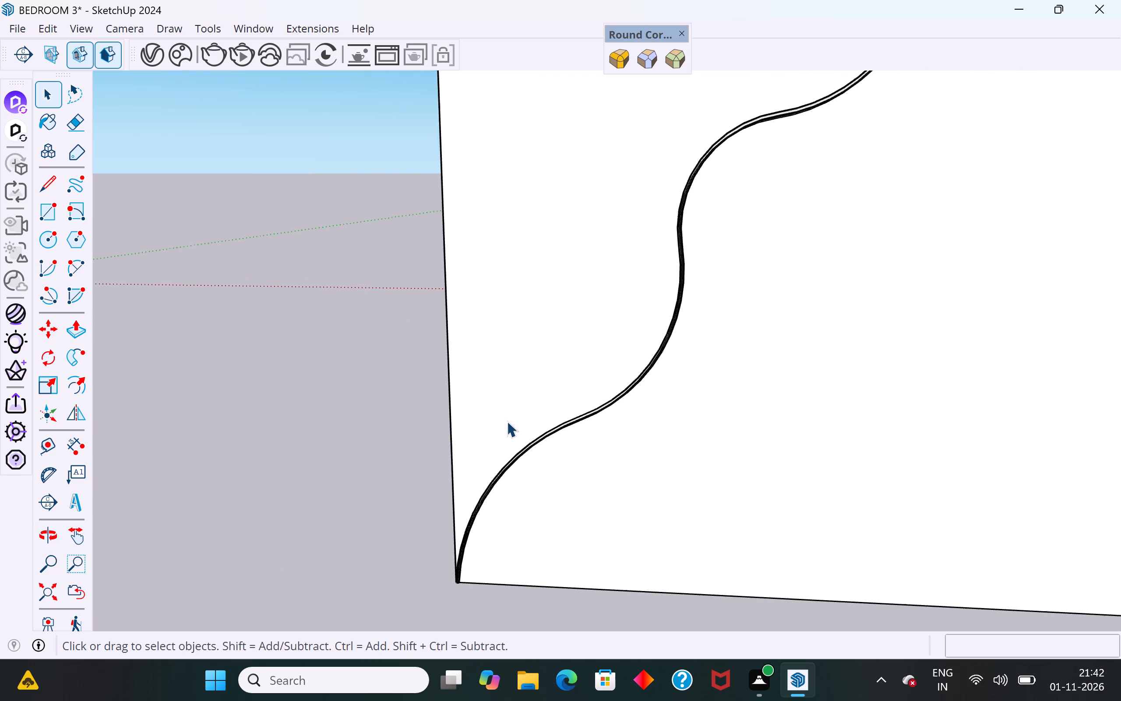
scroll(507, 421, down, 2)
scroll(441, 581, up, 4)
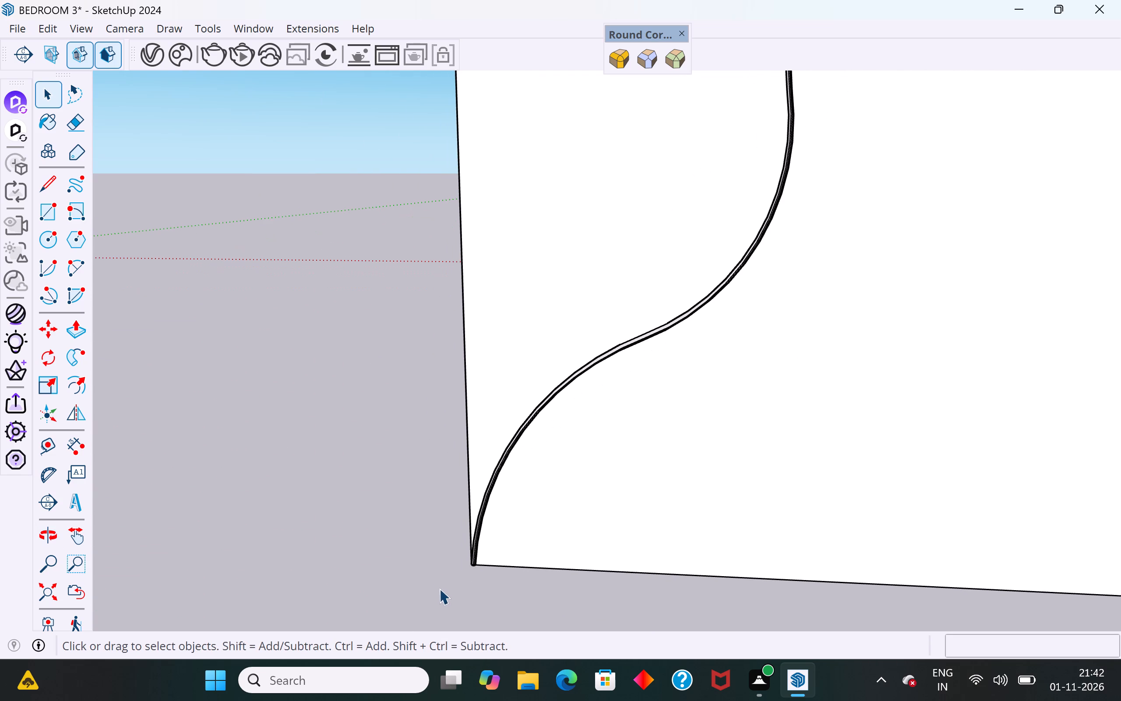
scroll(586, 548, up, 1)
scroll(534, 541, down, 5)
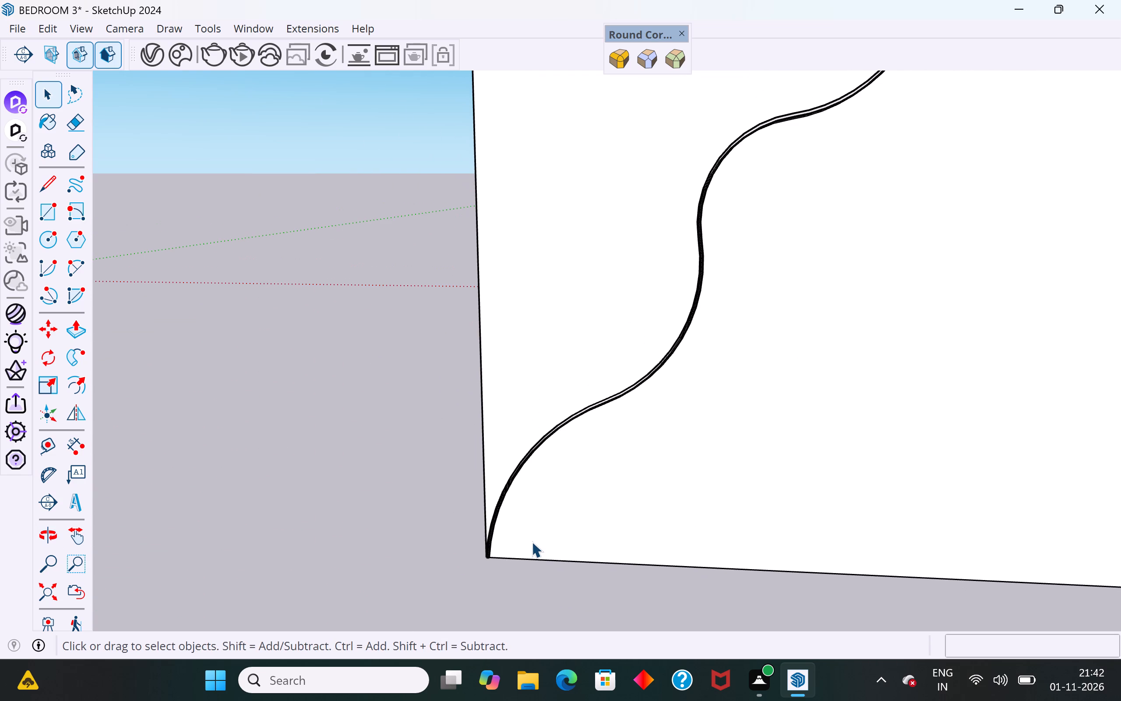
middle_drag(650, 466, 714, 518)
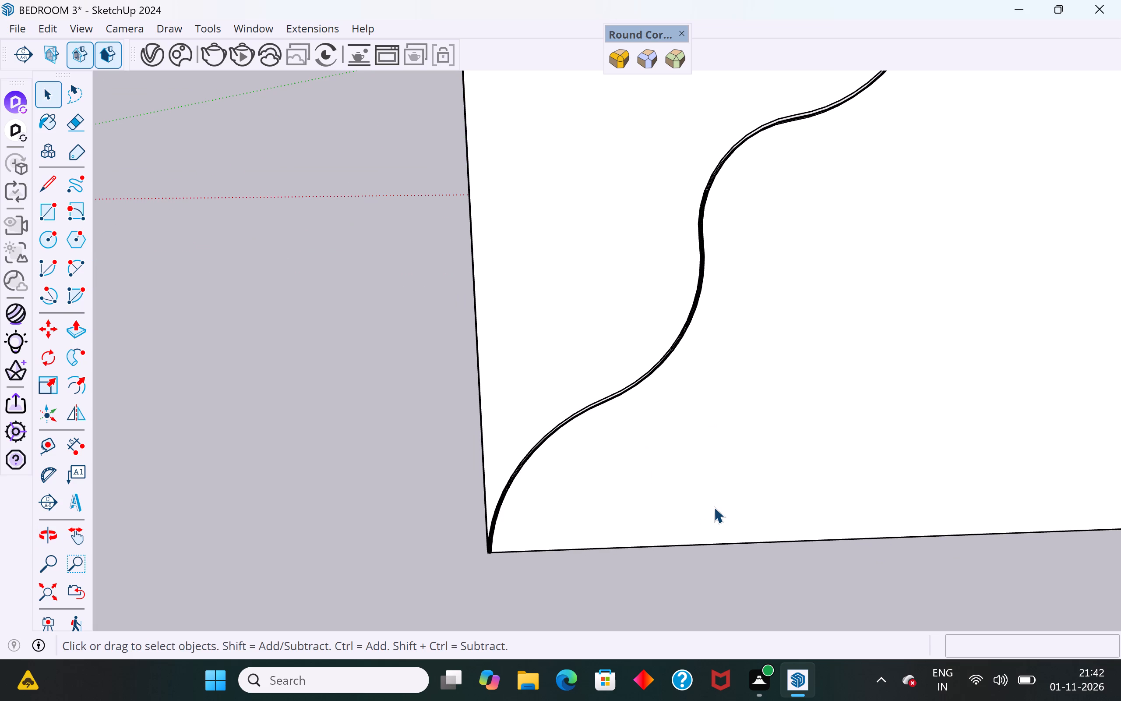
scroll(745, 461, down, 4)
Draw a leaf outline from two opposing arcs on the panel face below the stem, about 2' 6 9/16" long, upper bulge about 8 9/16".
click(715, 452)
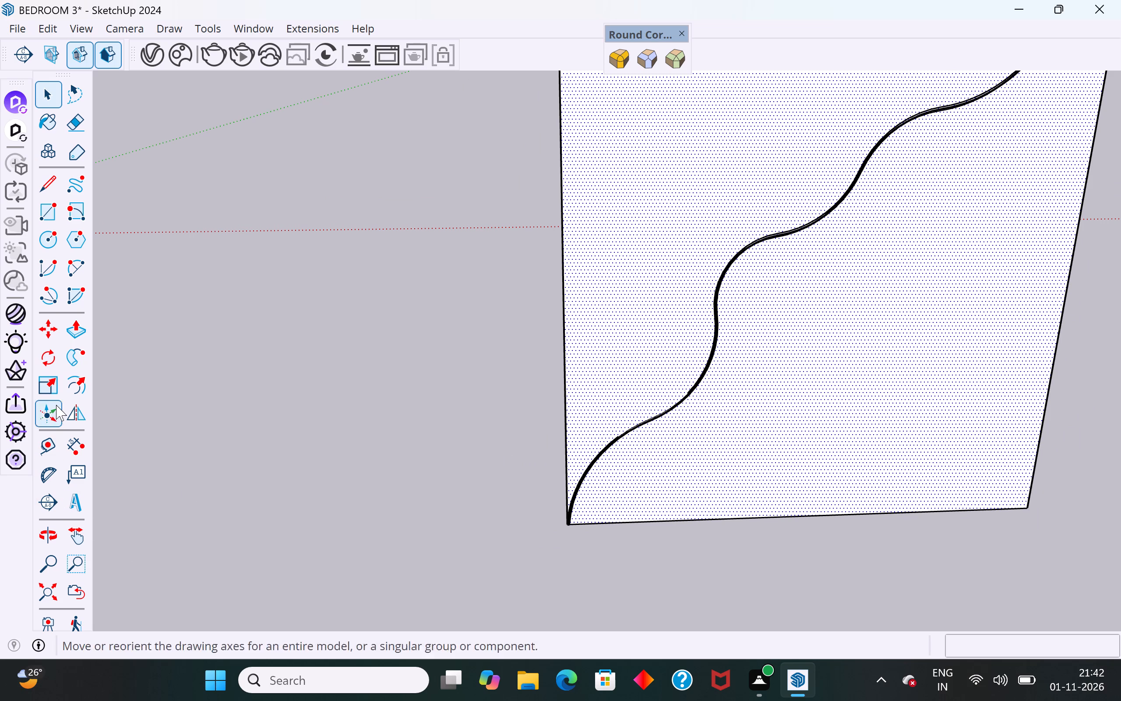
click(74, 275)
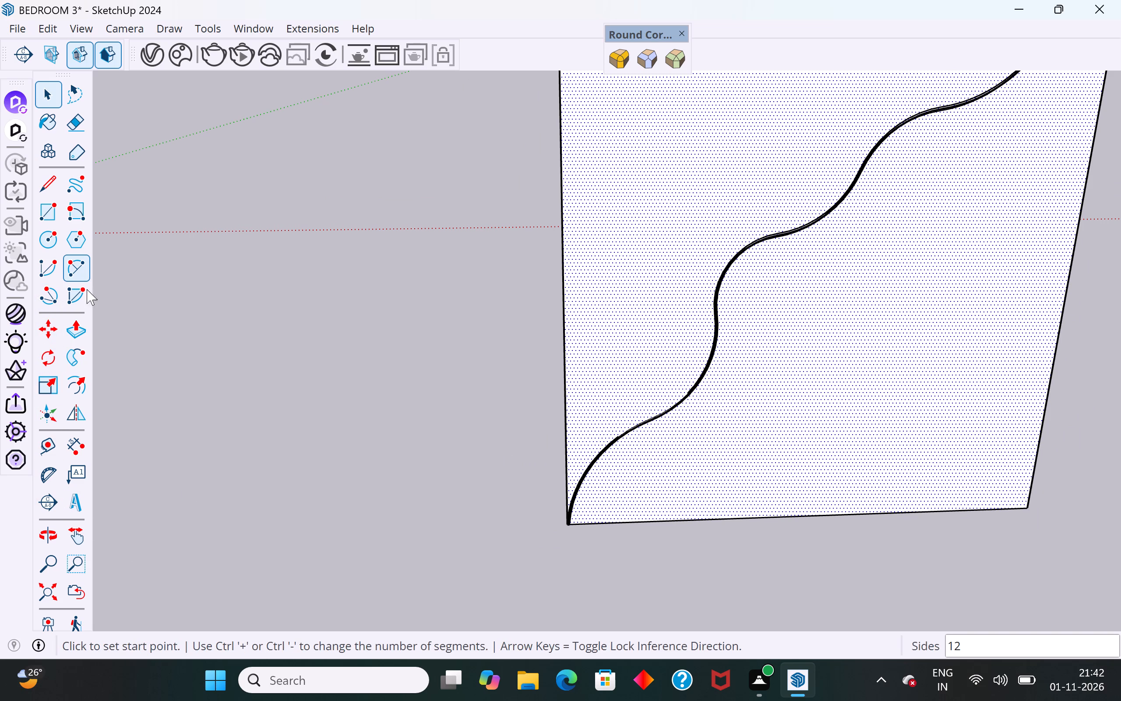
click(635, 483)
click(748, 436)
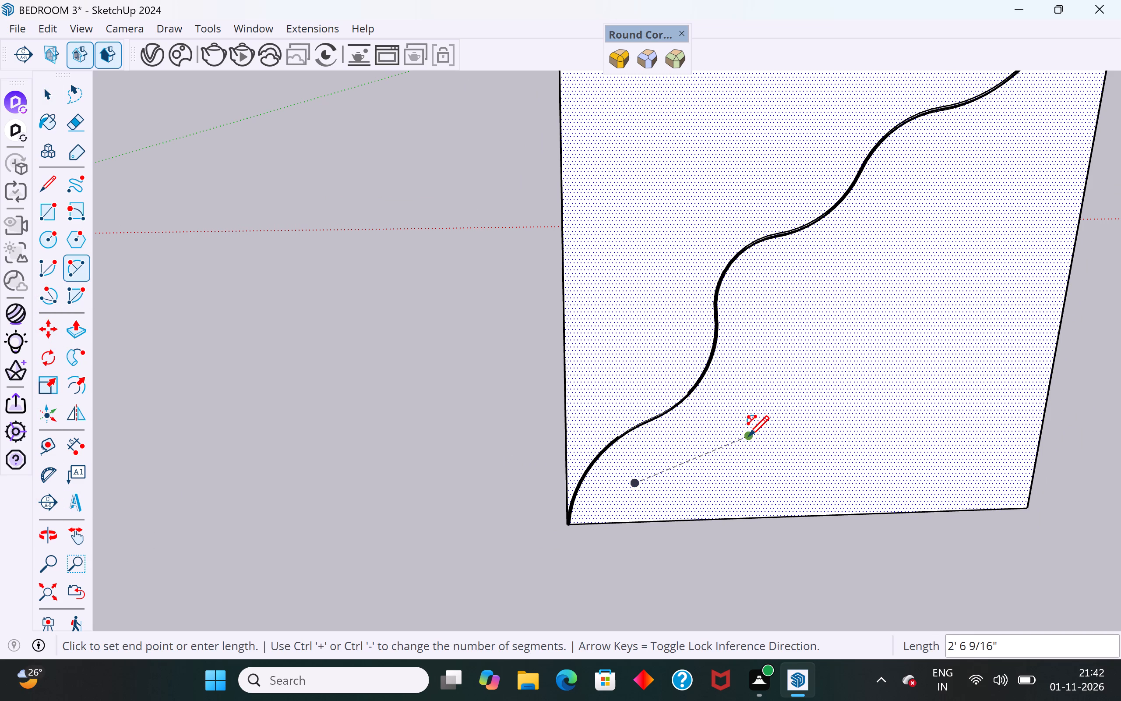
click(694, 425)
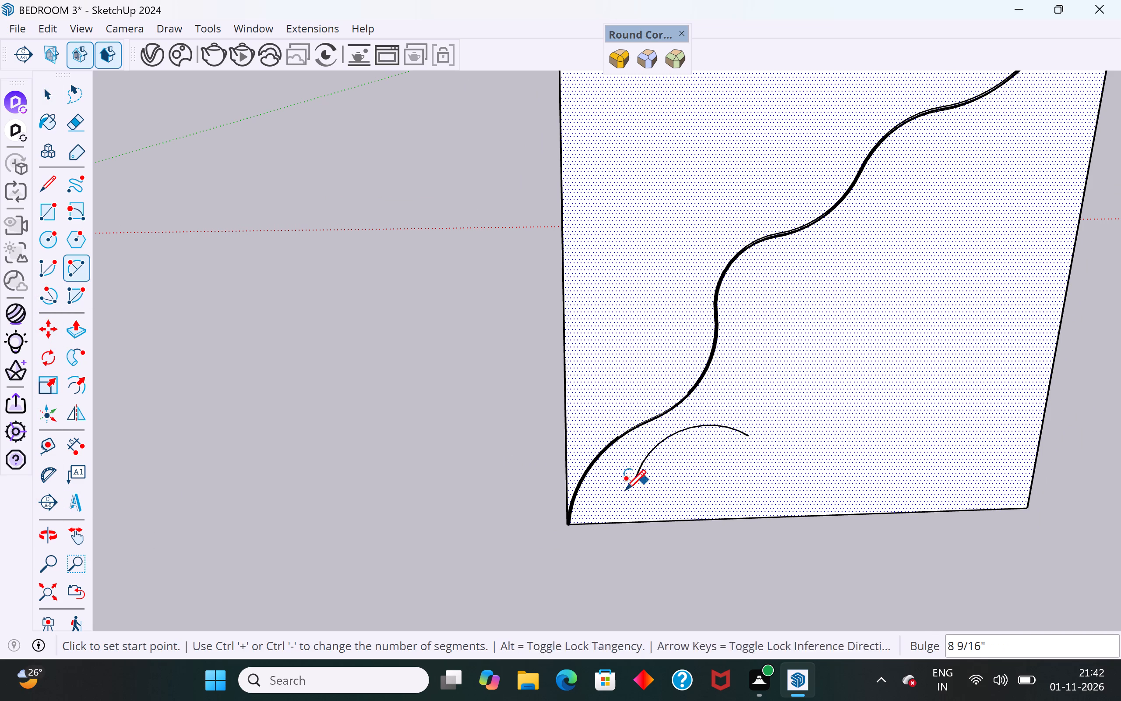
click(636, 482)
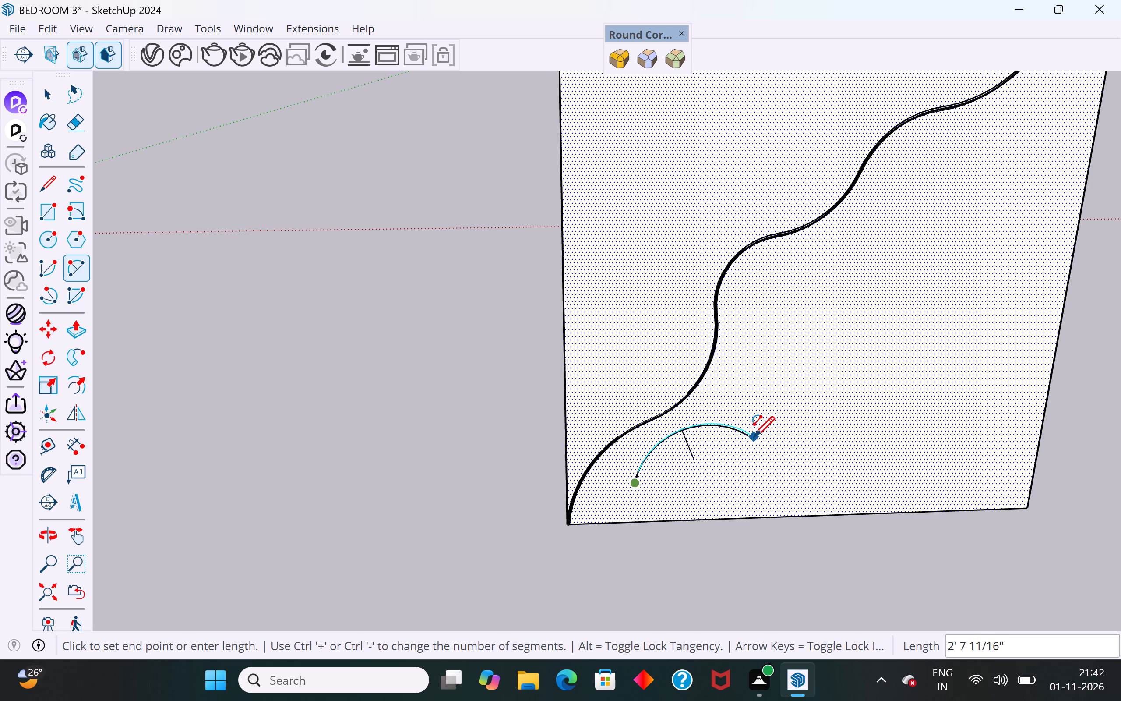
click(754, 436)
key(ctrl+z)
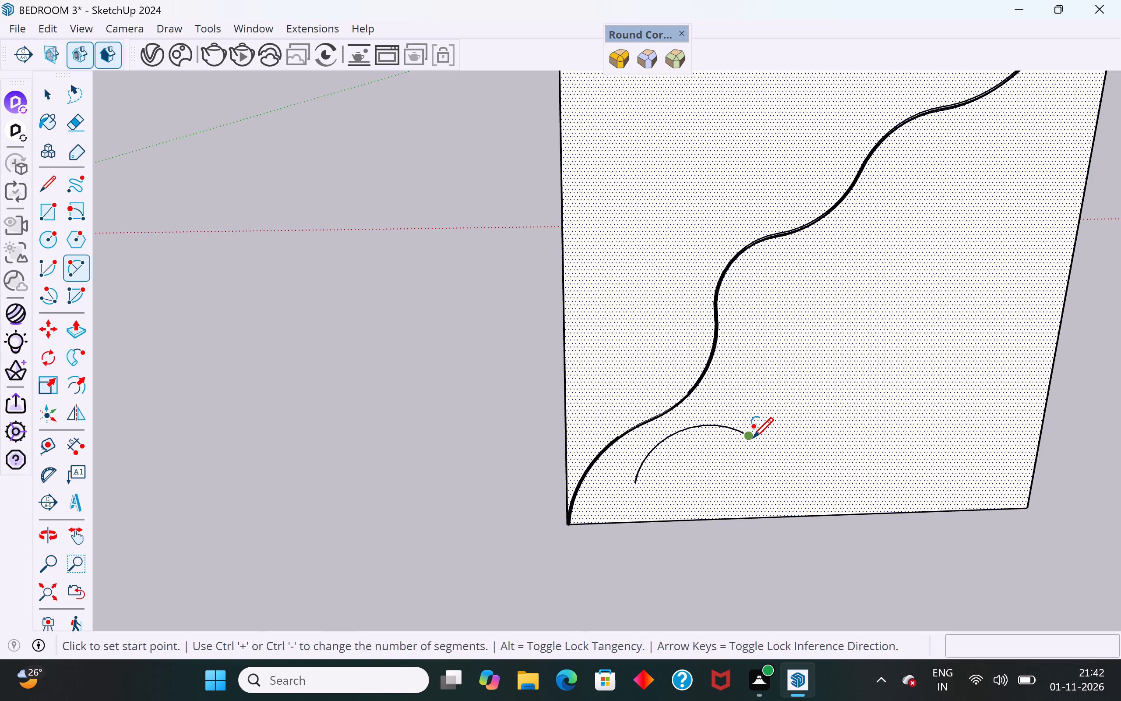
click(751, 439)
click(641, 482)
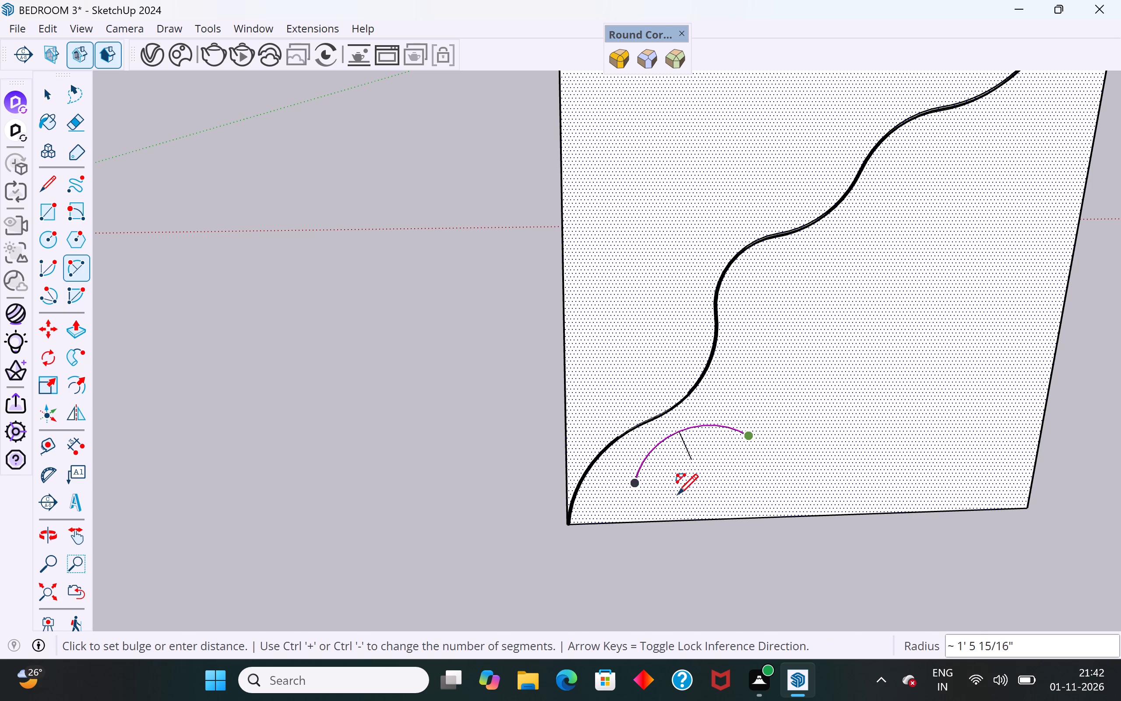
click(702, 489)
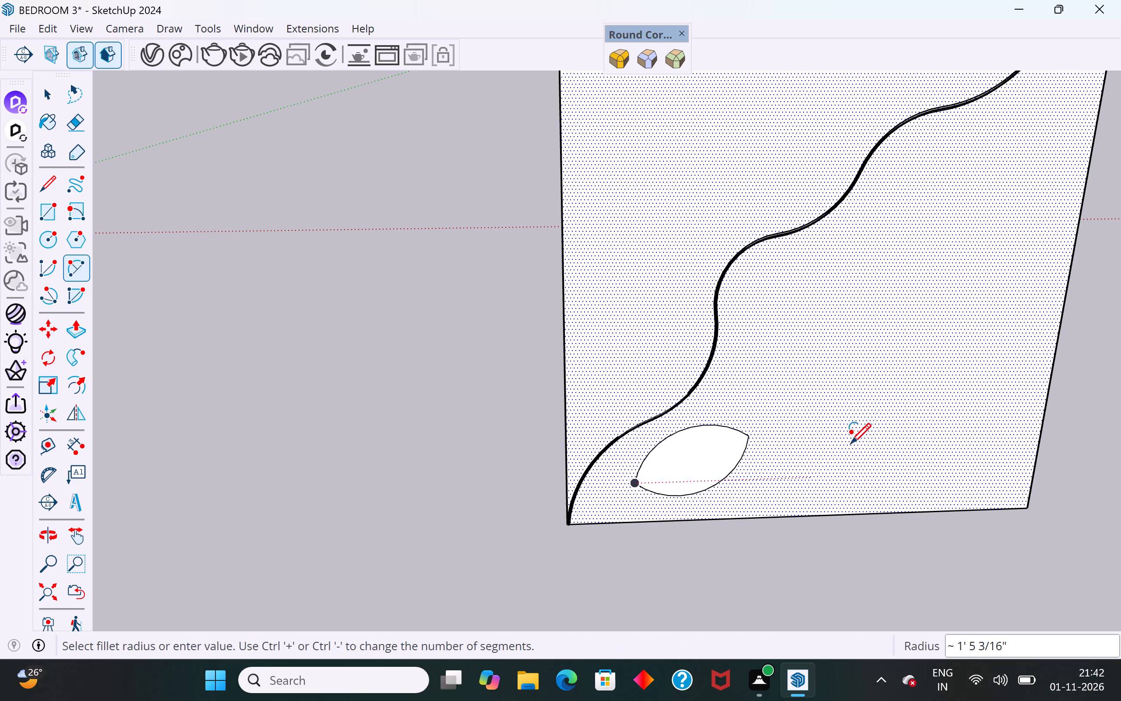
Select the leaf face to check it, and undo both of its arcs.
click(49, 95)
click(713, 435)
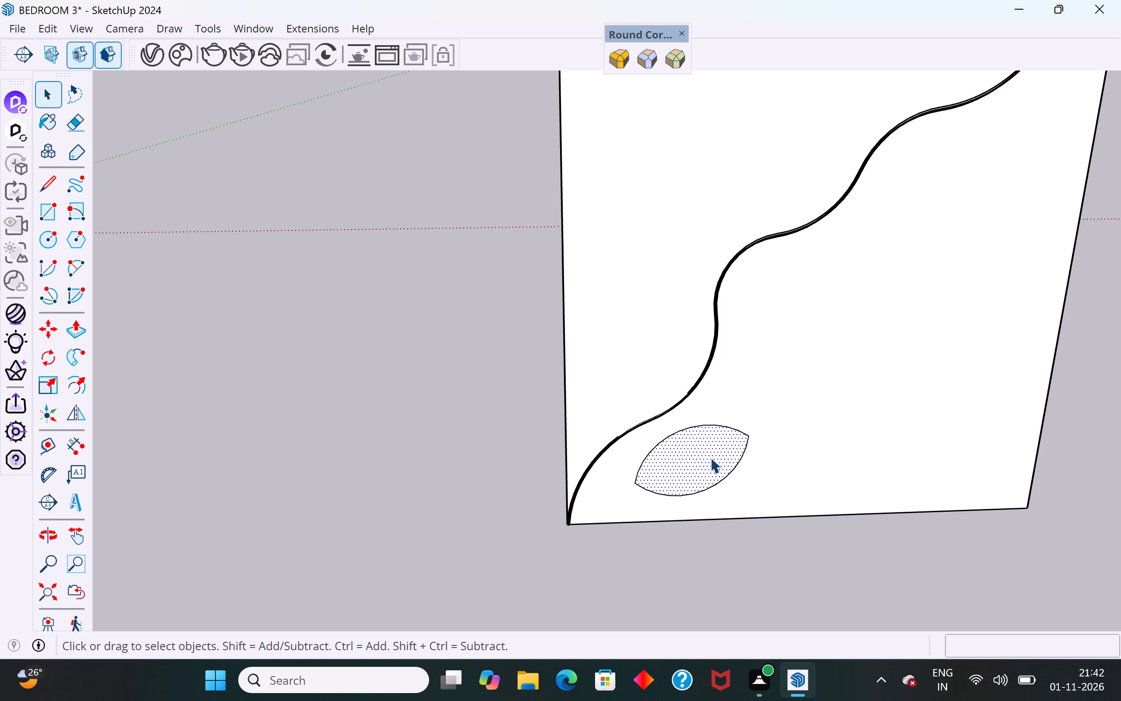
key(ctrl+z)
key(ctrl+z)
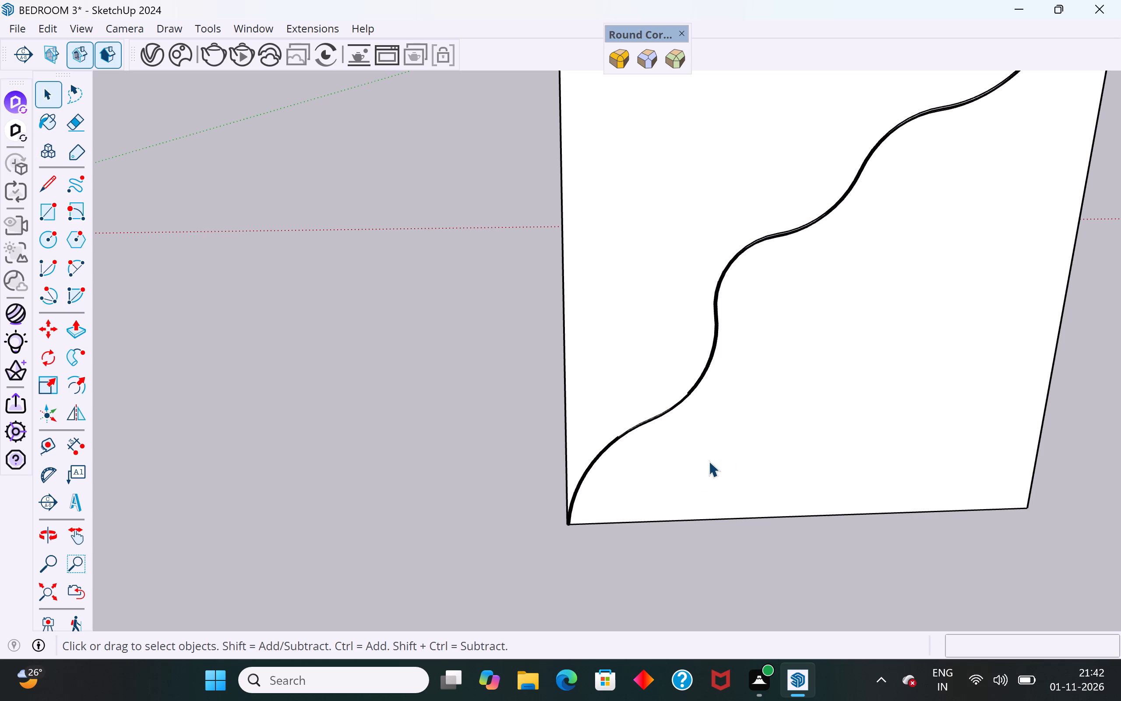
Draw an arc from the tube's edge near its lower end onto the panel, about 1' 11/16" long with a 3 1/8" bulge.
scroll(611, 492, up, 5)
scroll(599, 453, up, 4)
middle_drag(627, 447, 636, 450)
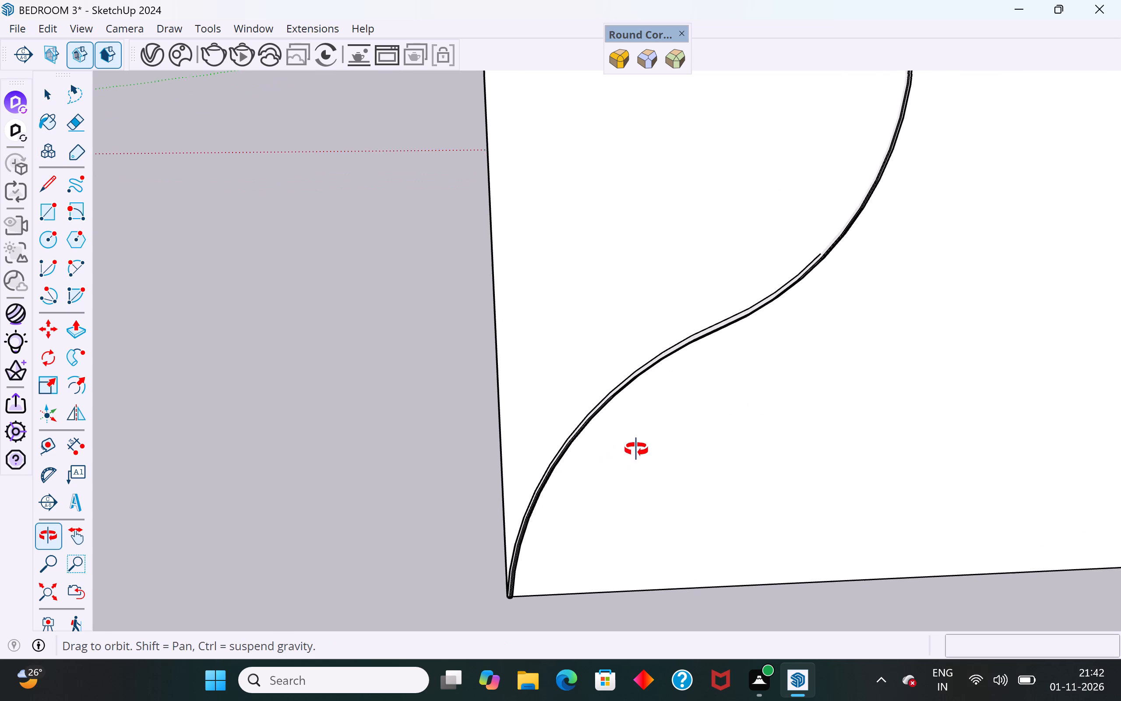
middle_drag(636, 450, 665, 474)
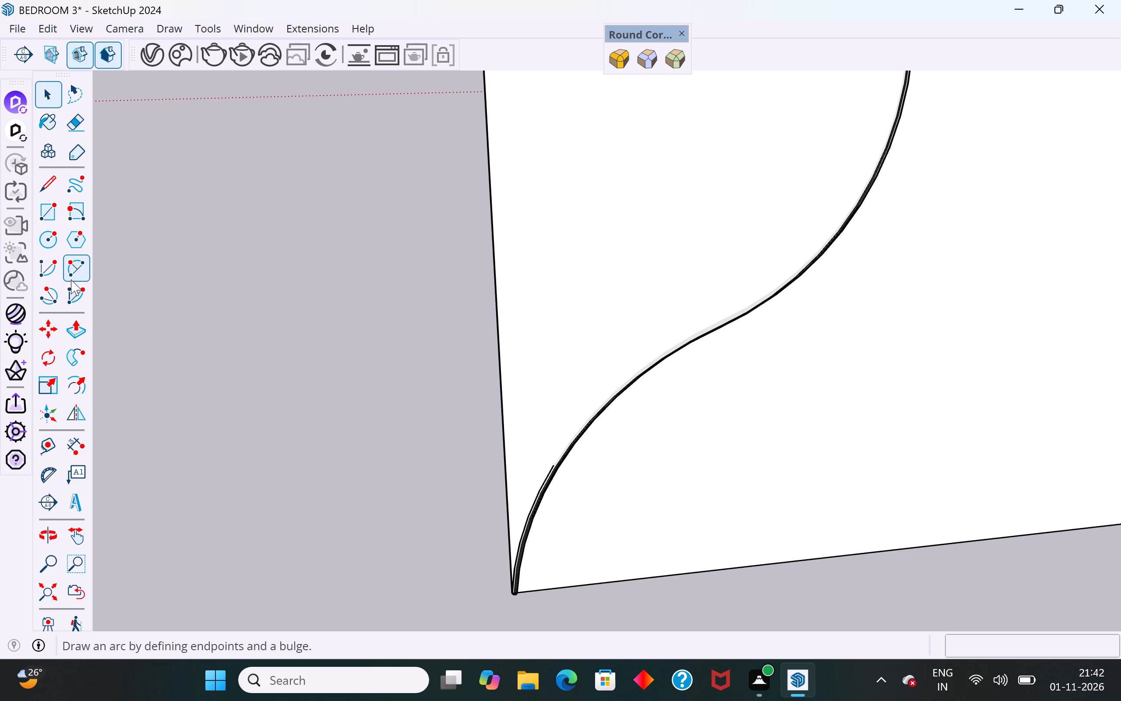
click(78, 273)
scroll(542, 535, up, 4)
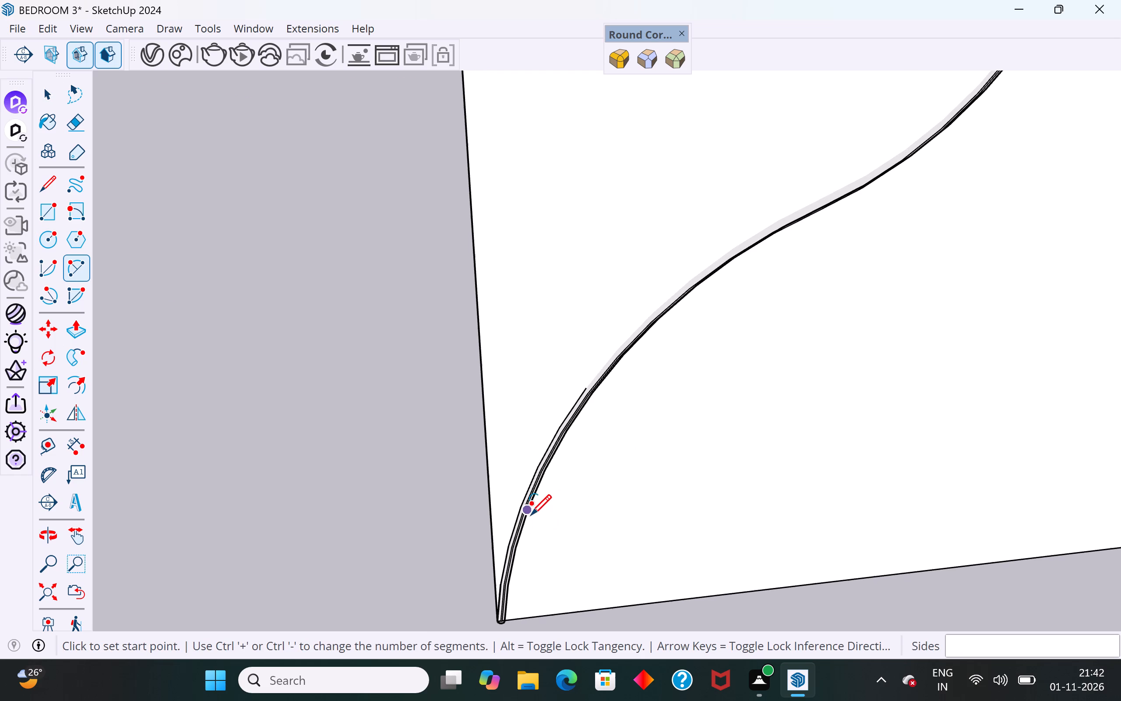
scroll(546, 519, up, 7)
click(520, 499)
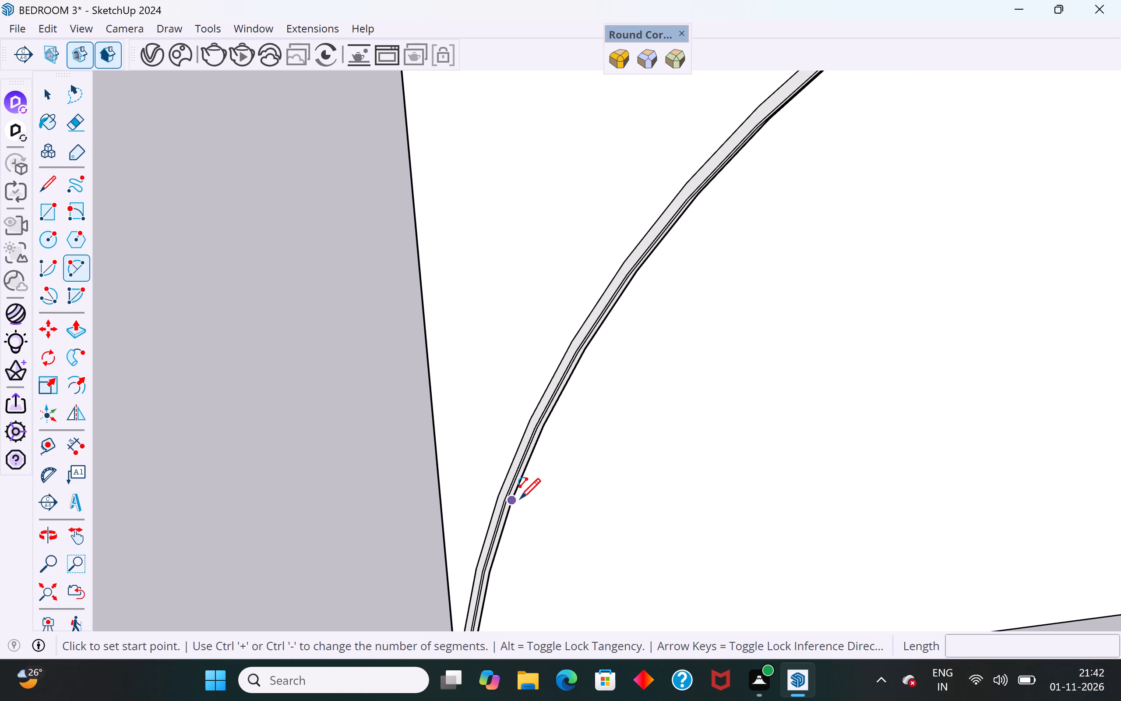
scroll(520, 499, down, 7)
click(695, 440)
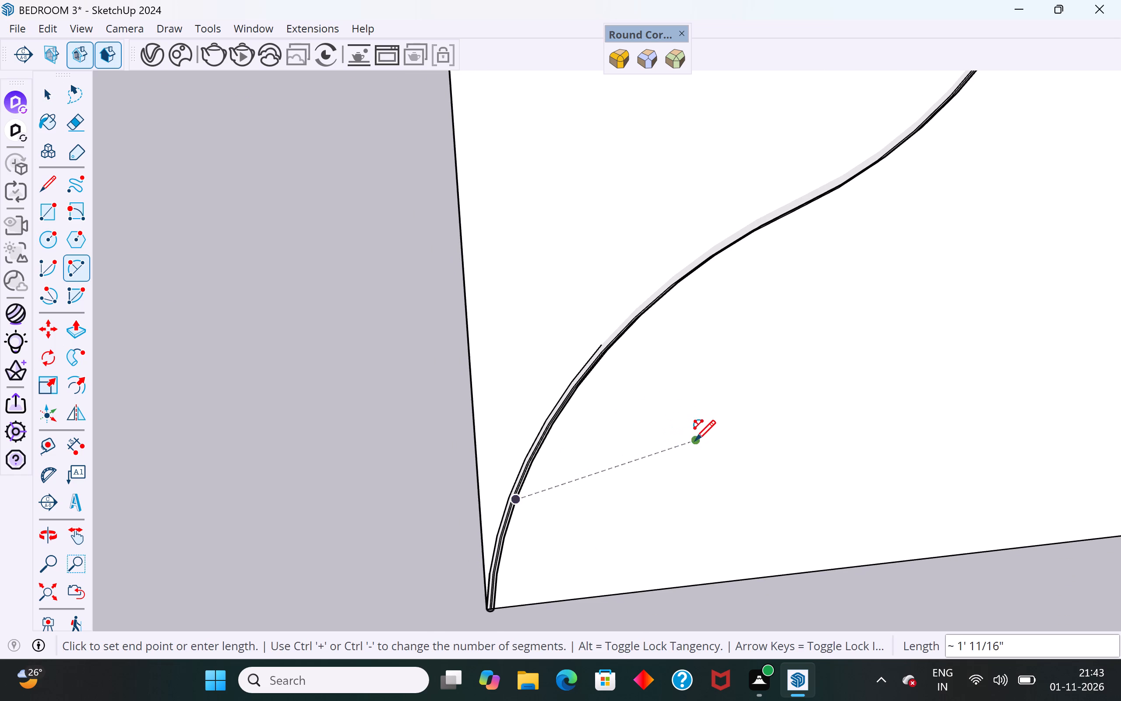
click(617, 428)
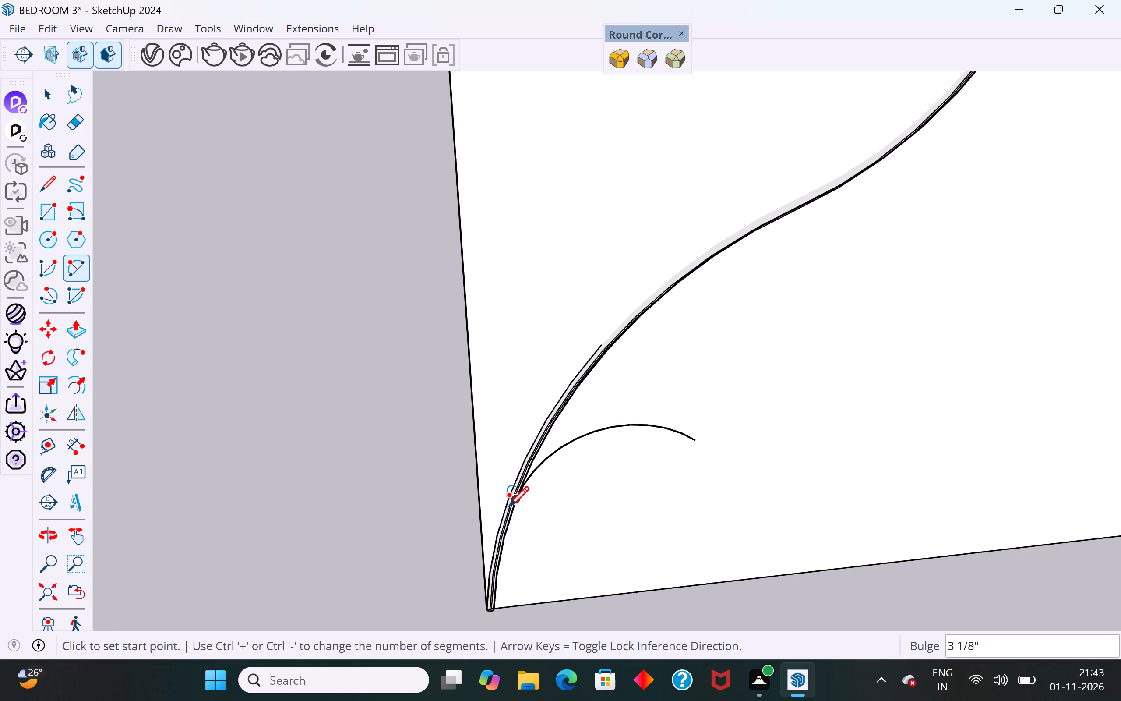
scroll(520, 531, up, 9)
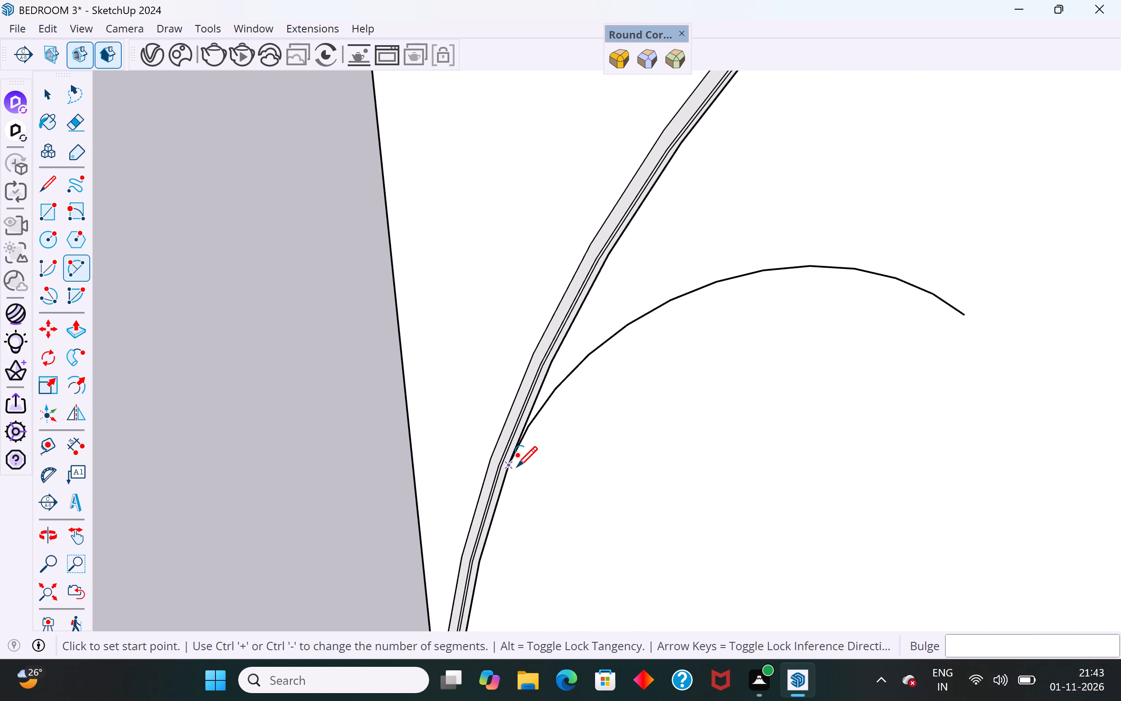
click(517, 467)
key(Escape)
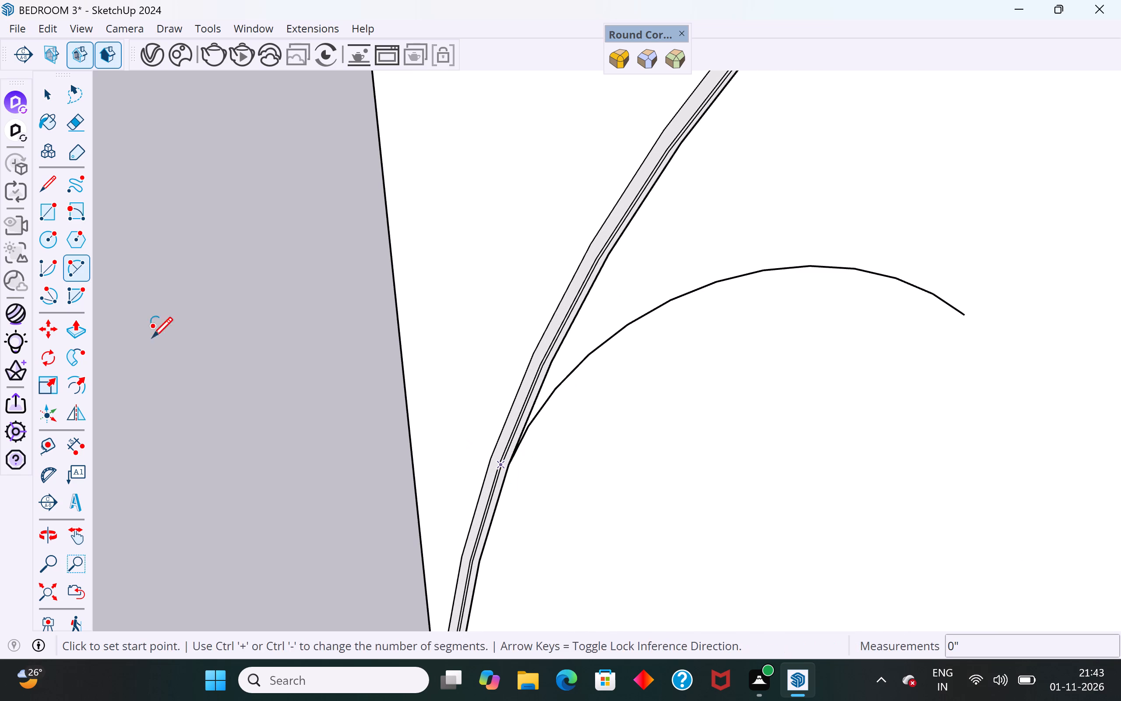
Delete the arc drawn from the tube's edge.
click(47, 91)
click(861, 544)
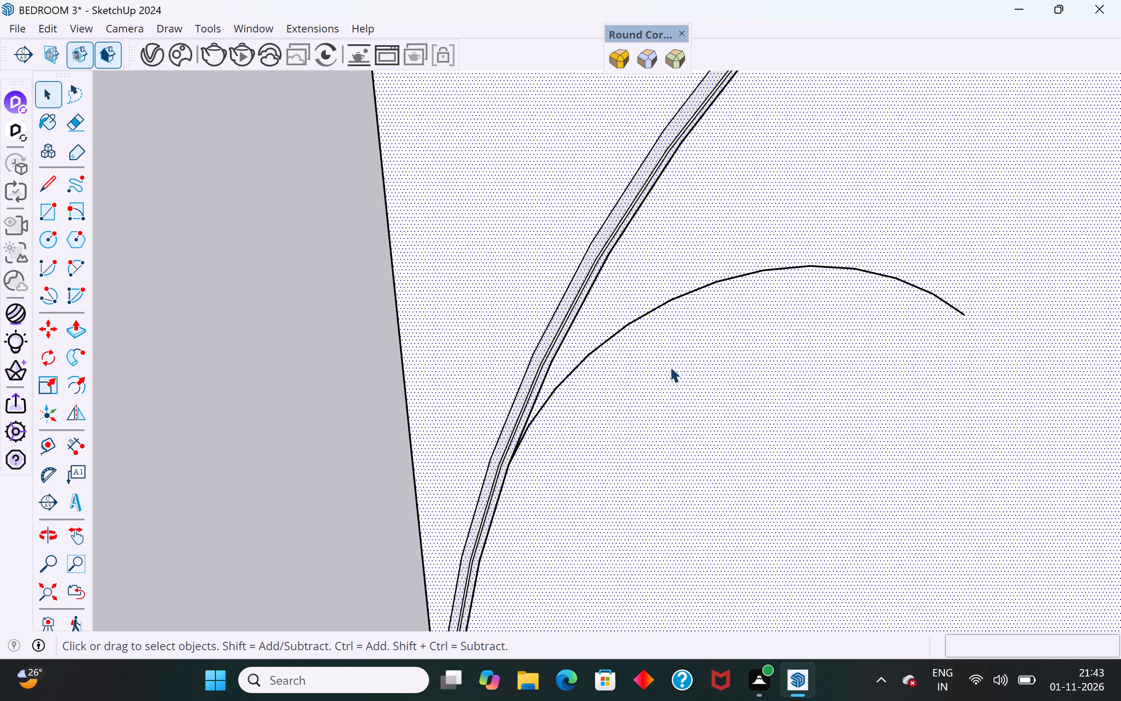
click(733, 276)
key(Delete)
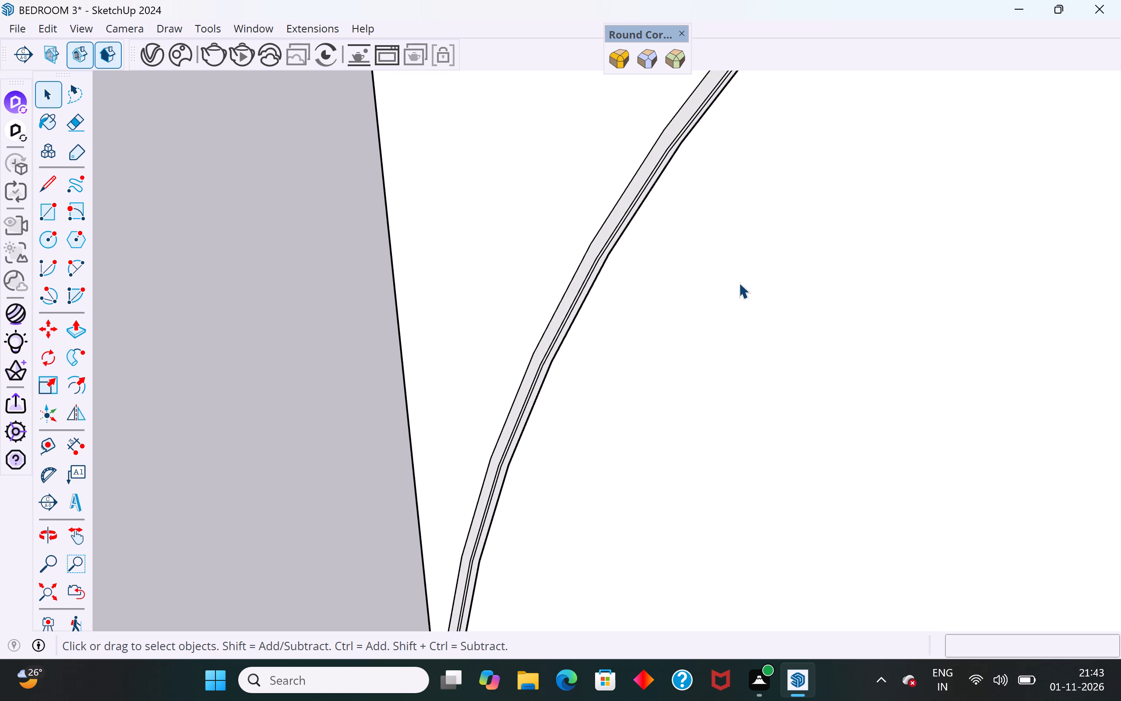
Draw the leaf's upper arc from the tube near its lower end, about 1' 1/2" long with a bulge of about 3 1/16".
click(767, 269)
scroll(300, 221, down, 7)
middle_drag(539, 362, 579, 395)
scroll(706, 579, down, 4)
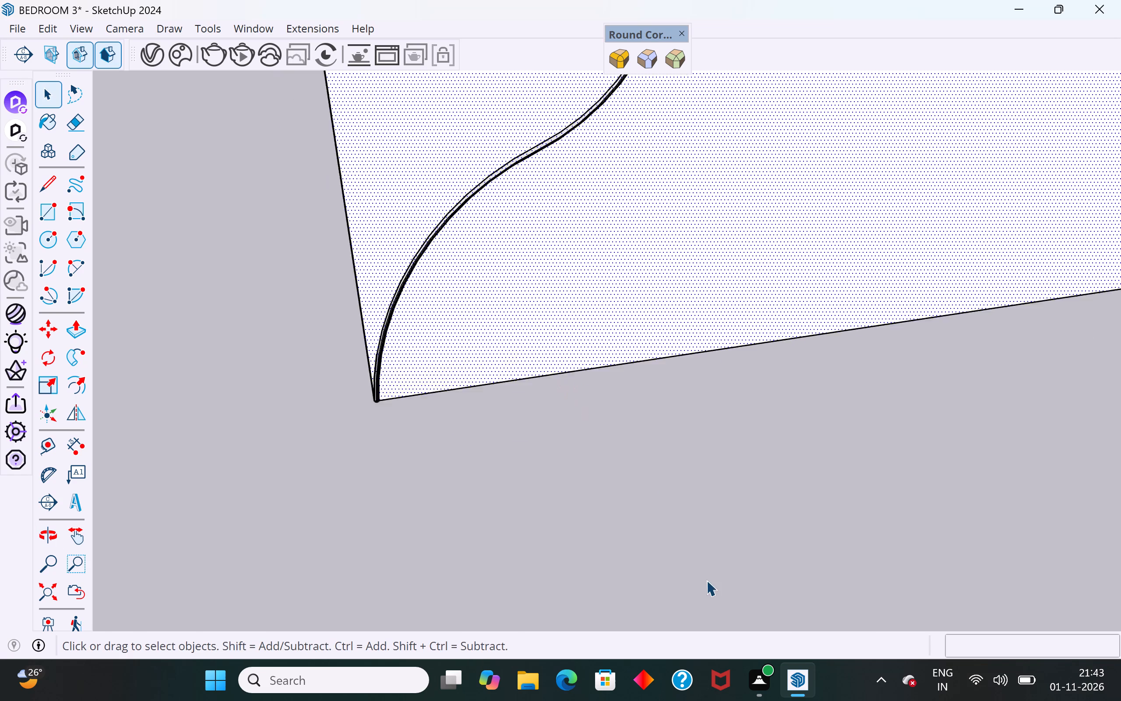
scroll(706, 580, down, 3)
scroll(518, 383, up, 8)
middle_drag(532, 372, 492, 295)
scroll(528, 368, up, 1)
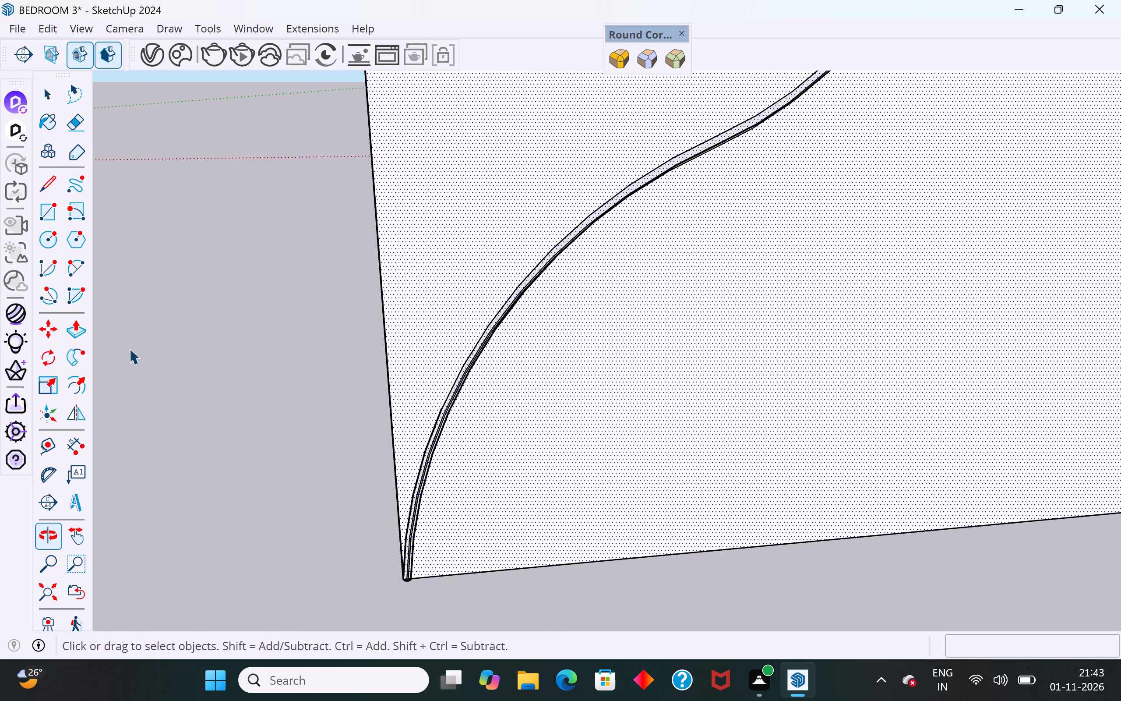
click(76, 273)
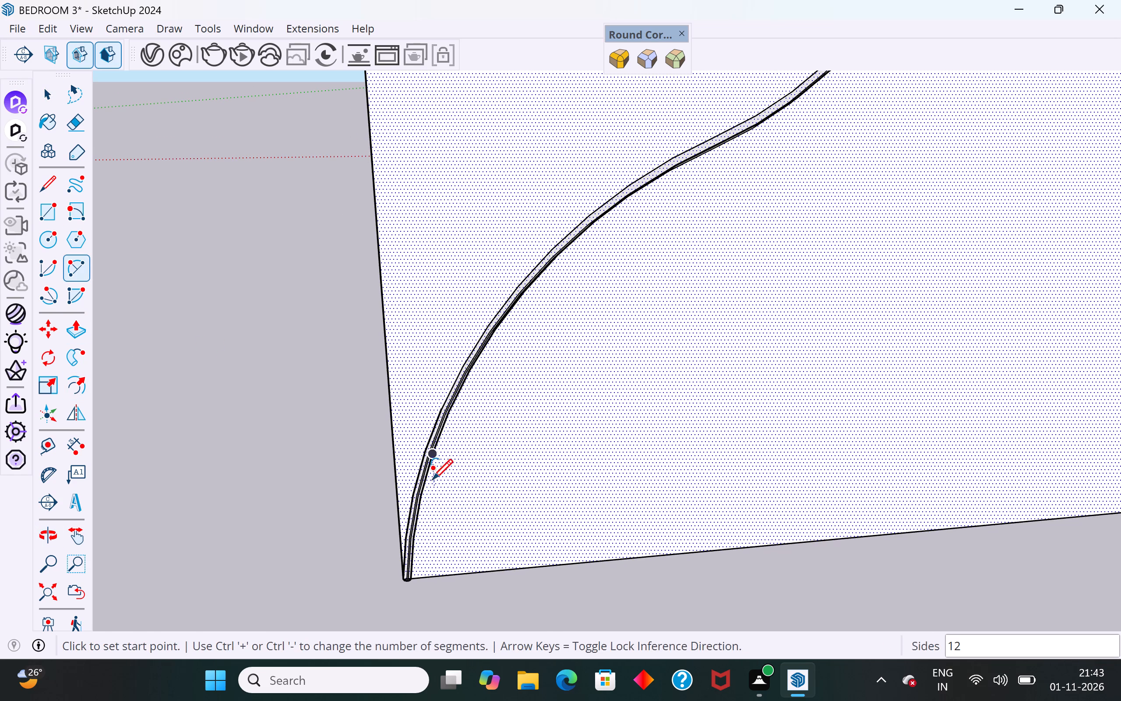
click(437, 460)
click(608, 373)
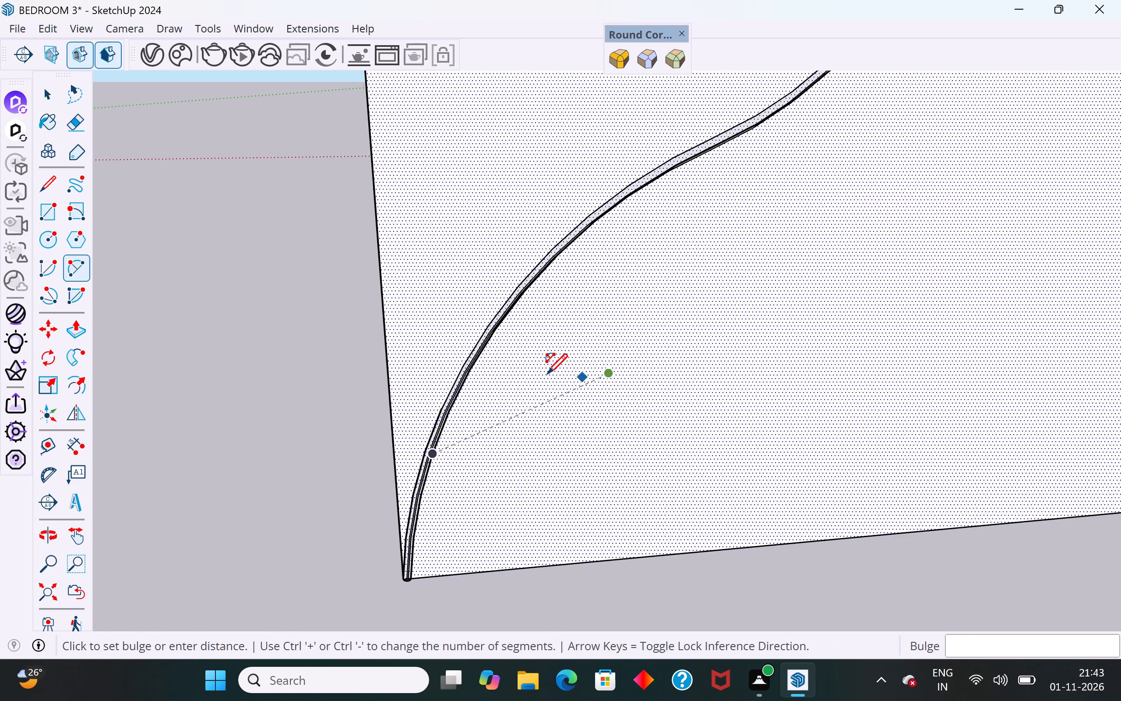
click(537, 356)
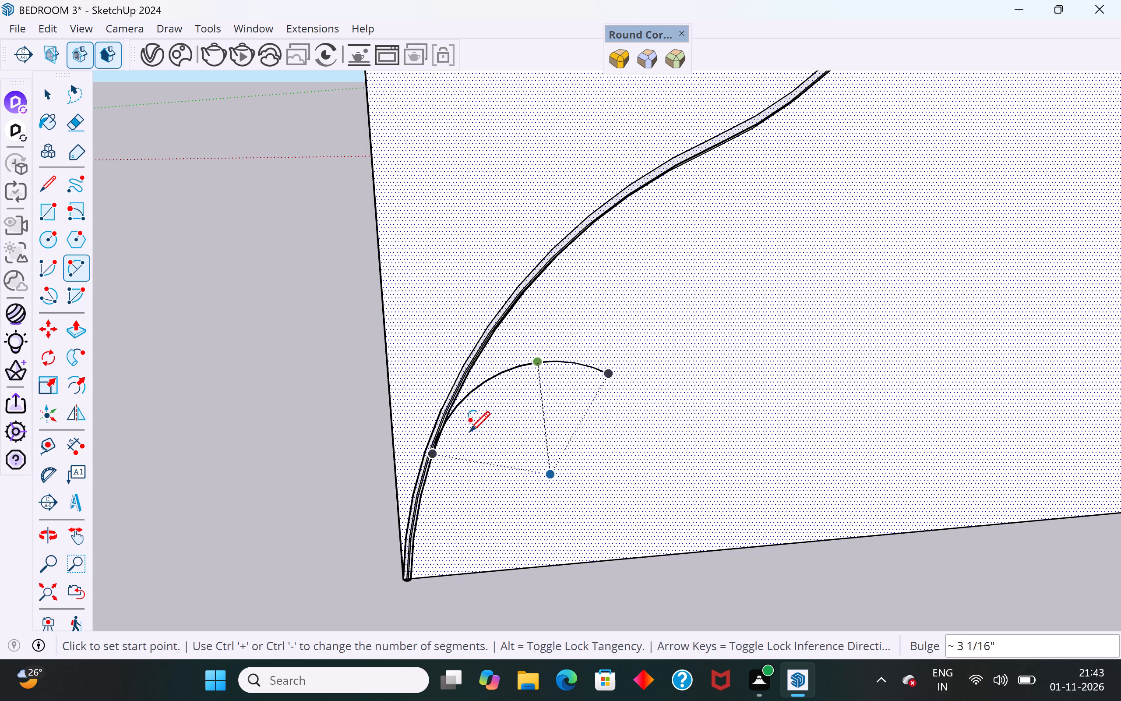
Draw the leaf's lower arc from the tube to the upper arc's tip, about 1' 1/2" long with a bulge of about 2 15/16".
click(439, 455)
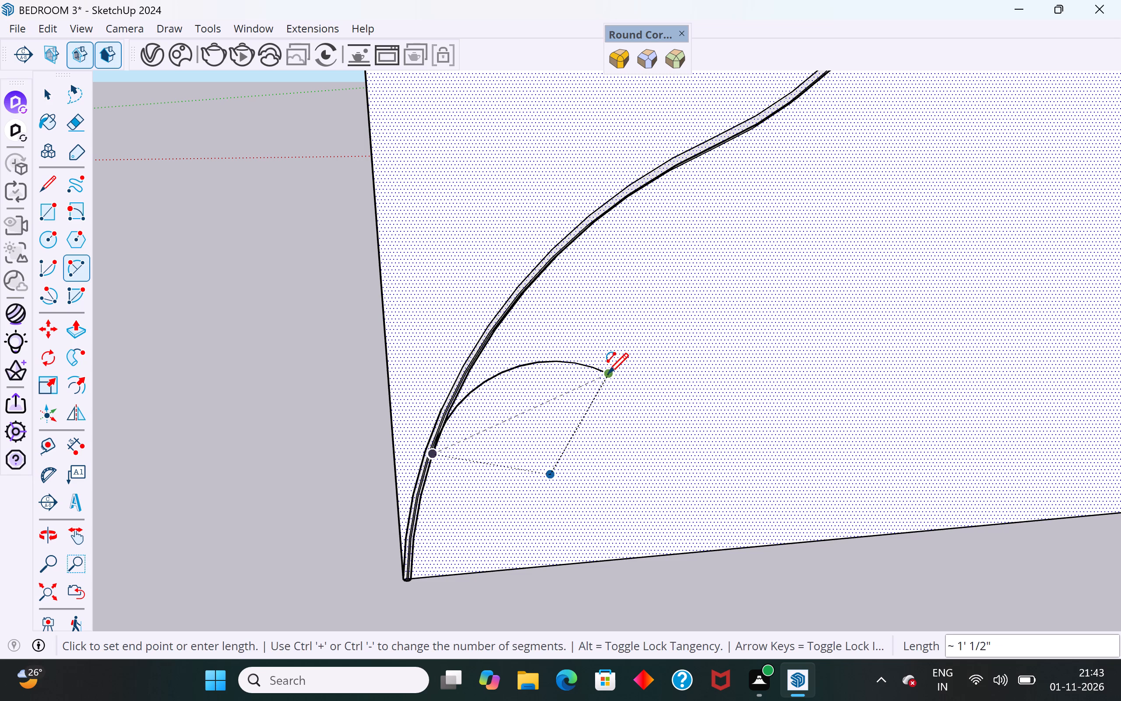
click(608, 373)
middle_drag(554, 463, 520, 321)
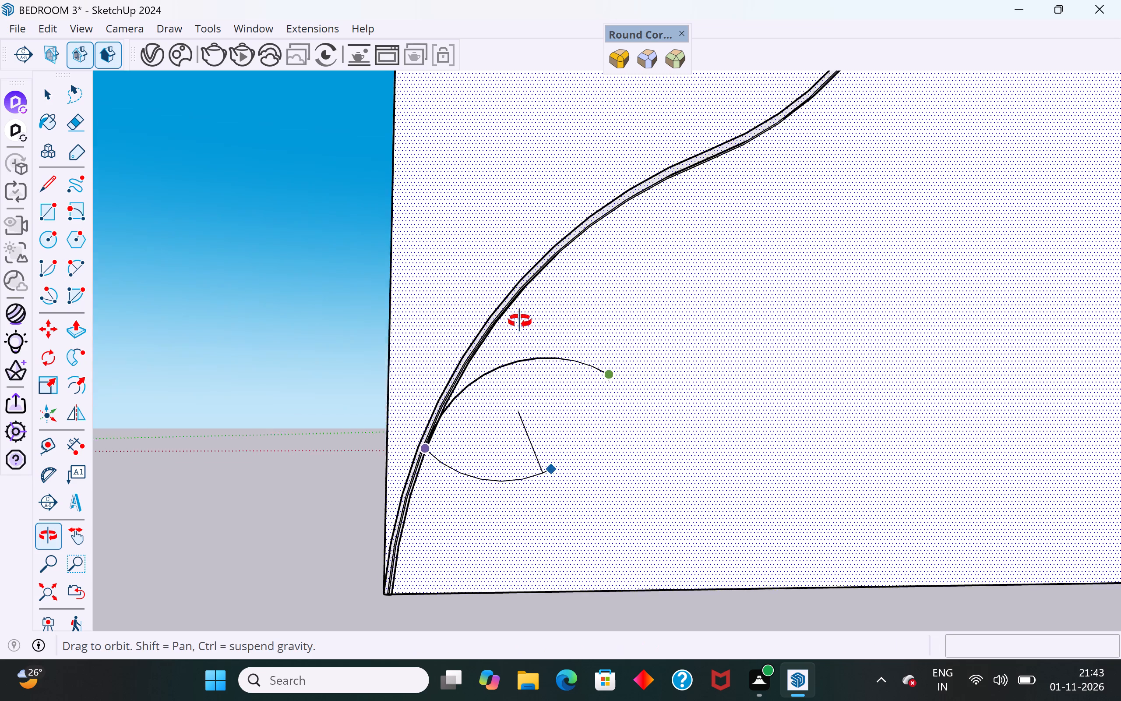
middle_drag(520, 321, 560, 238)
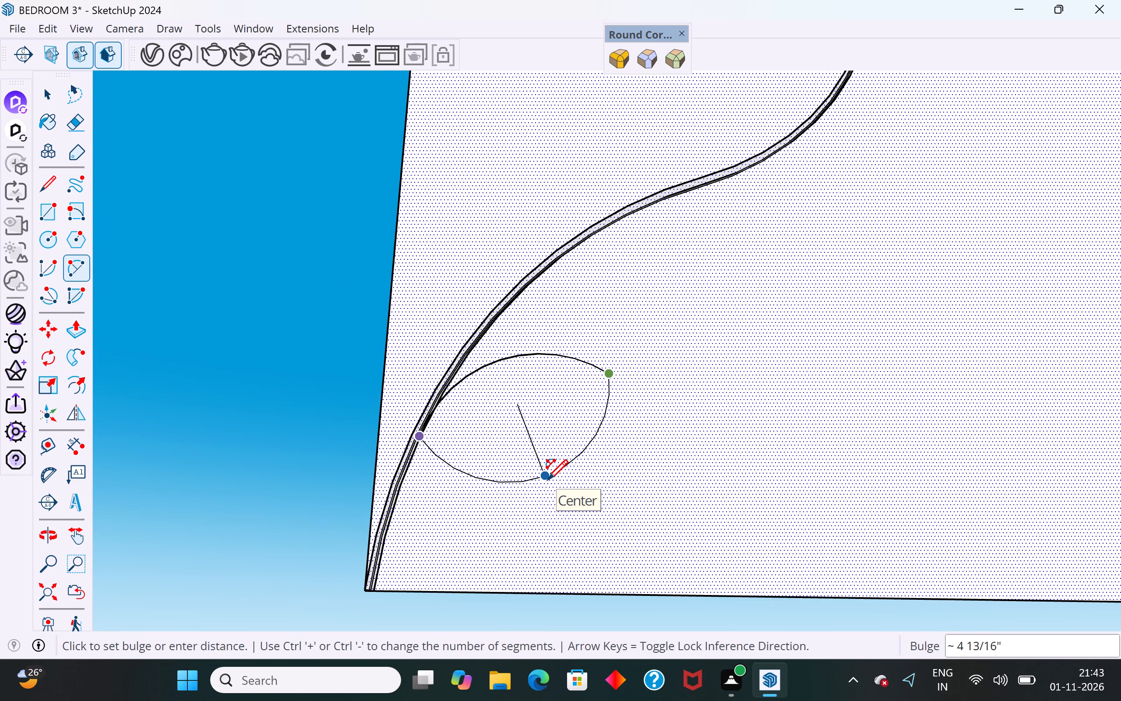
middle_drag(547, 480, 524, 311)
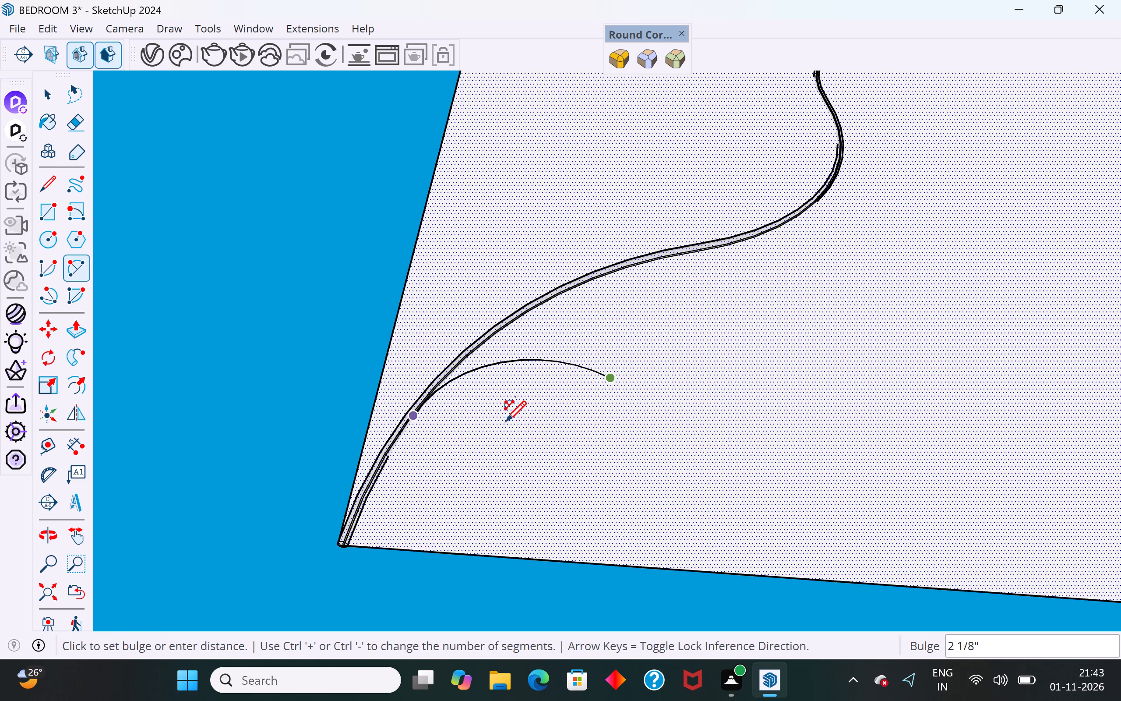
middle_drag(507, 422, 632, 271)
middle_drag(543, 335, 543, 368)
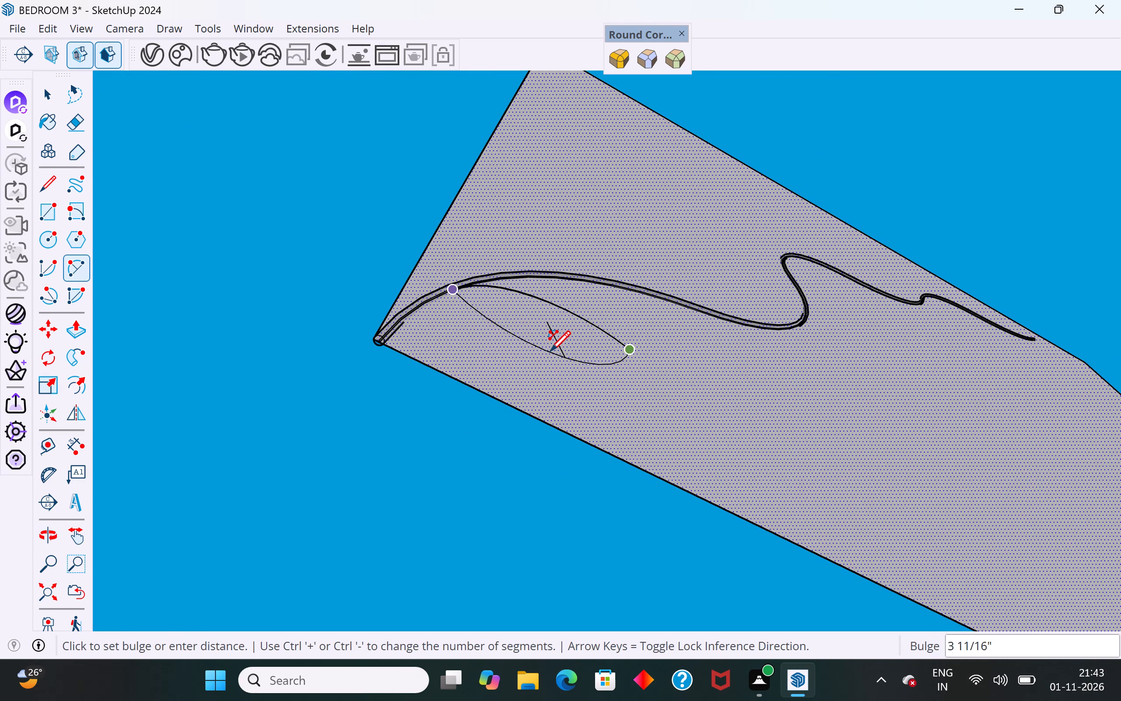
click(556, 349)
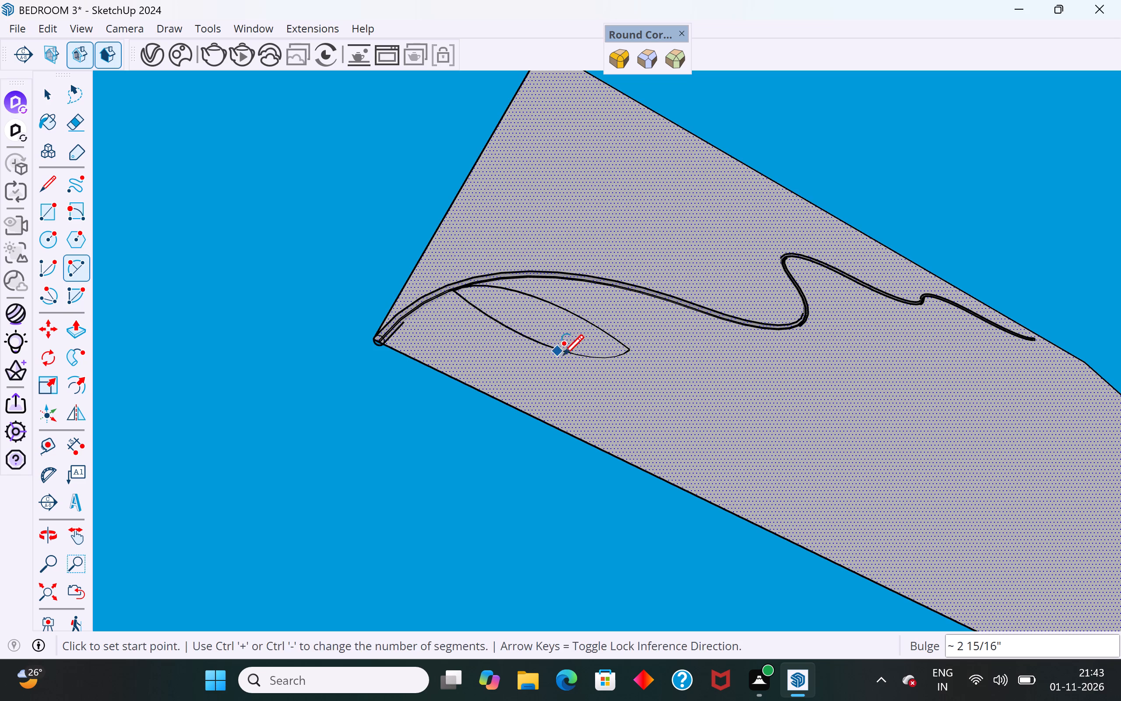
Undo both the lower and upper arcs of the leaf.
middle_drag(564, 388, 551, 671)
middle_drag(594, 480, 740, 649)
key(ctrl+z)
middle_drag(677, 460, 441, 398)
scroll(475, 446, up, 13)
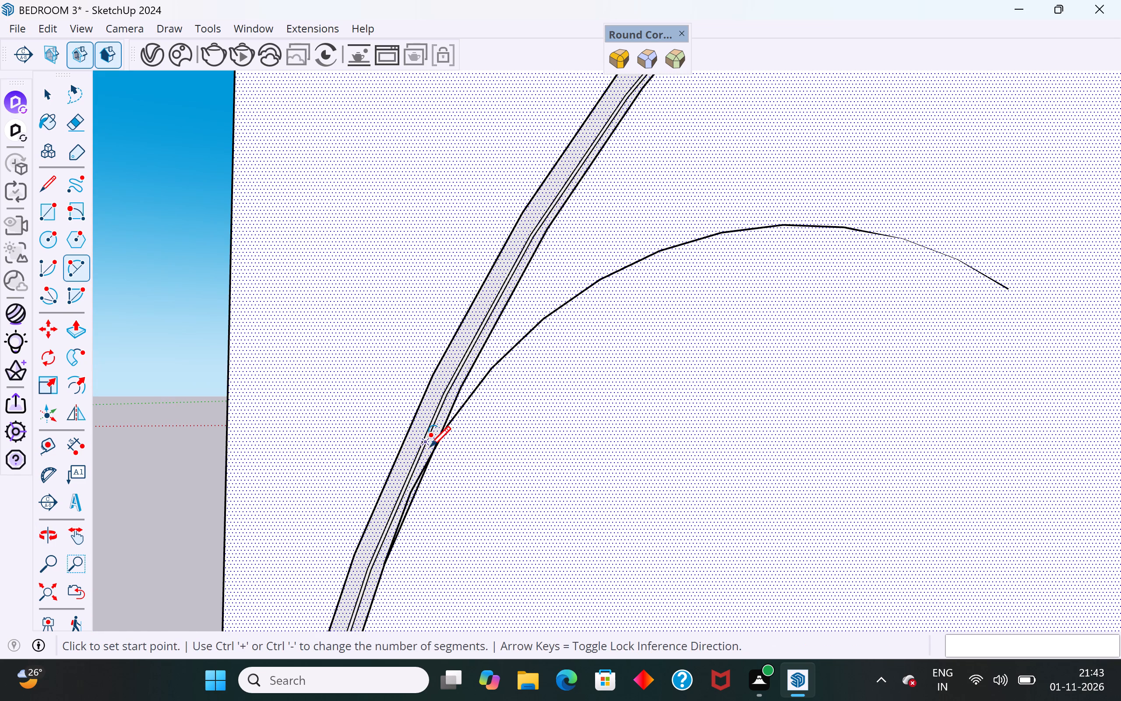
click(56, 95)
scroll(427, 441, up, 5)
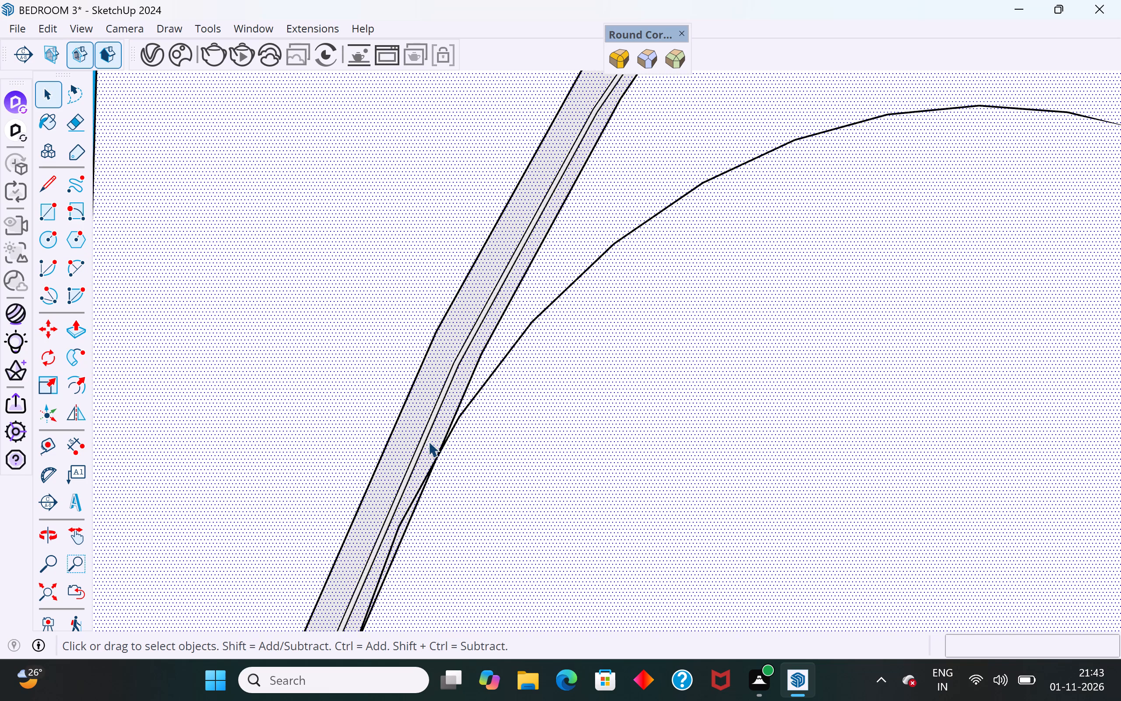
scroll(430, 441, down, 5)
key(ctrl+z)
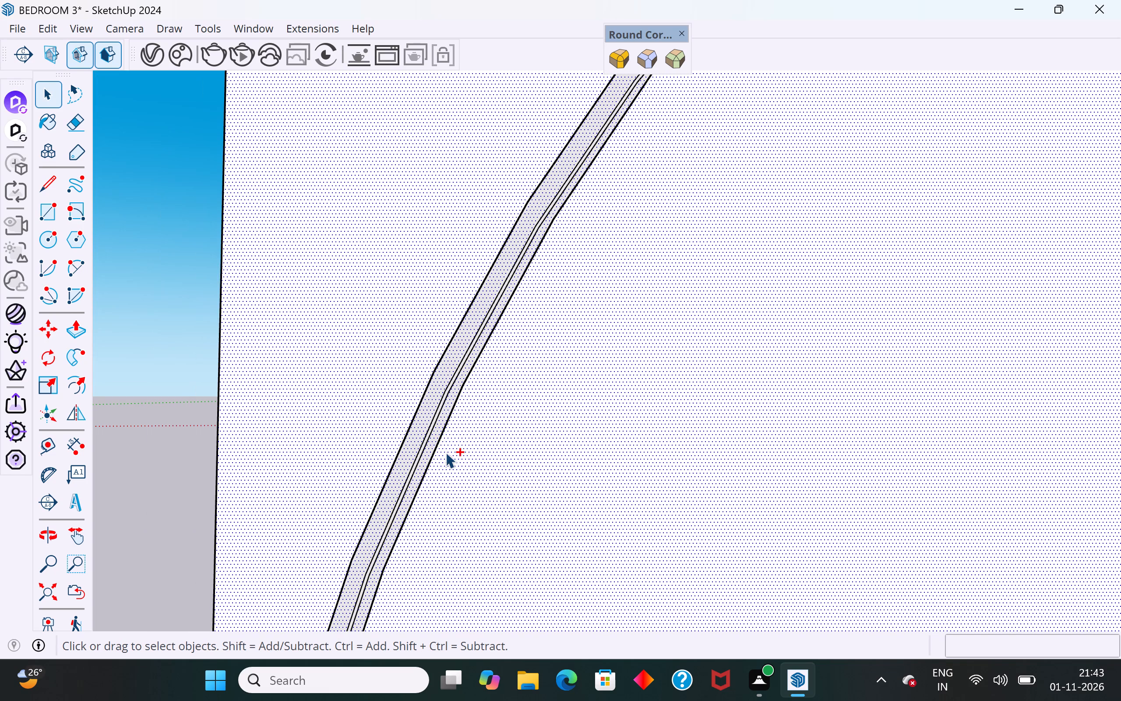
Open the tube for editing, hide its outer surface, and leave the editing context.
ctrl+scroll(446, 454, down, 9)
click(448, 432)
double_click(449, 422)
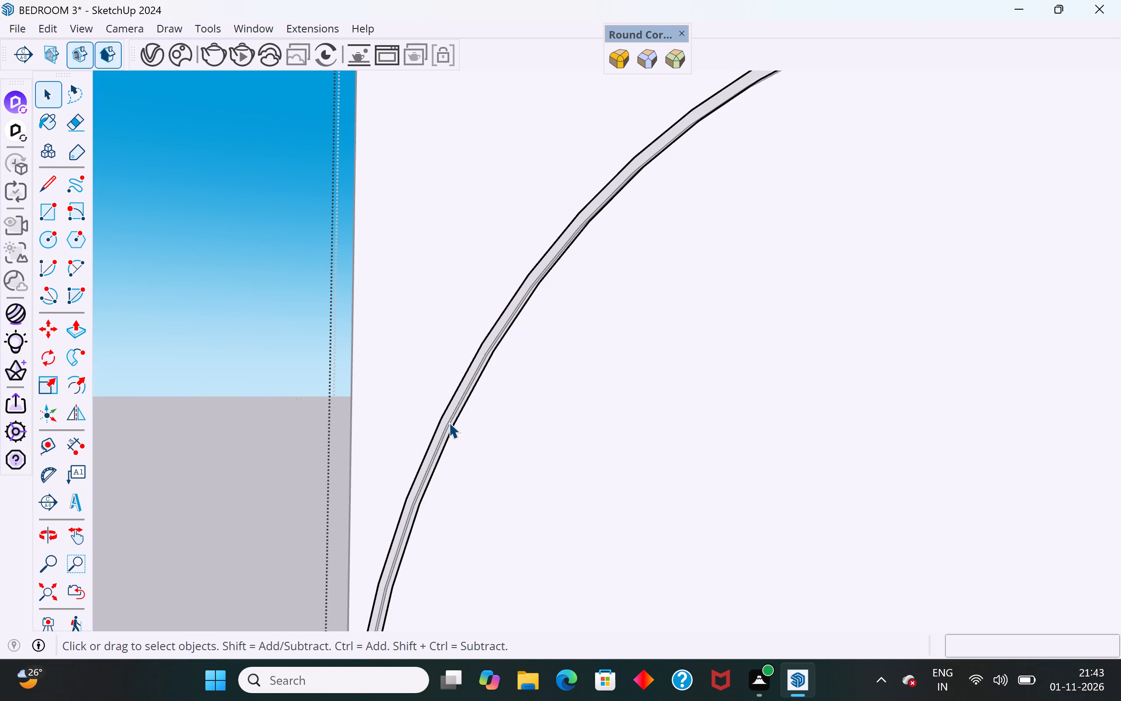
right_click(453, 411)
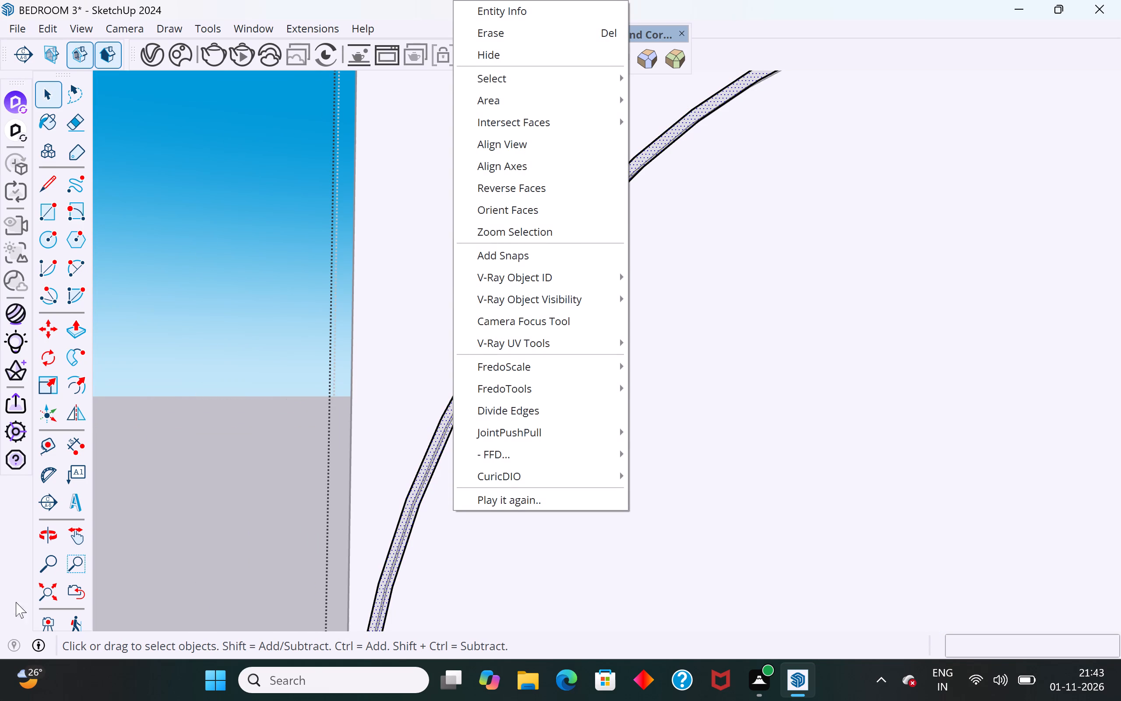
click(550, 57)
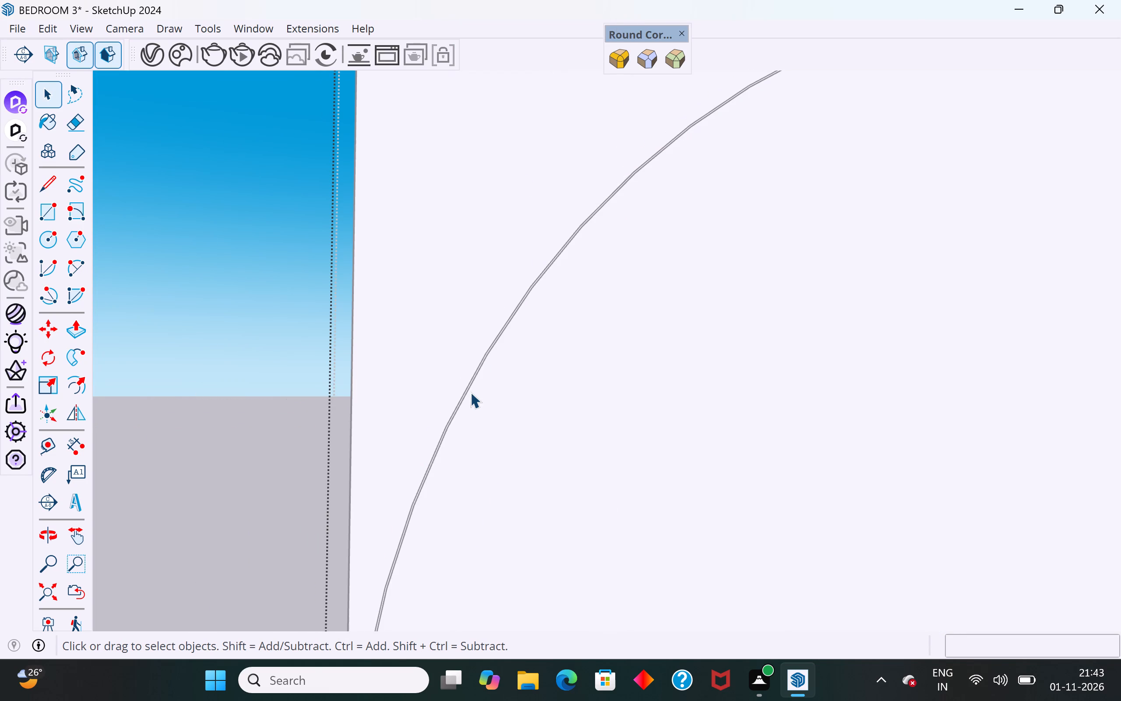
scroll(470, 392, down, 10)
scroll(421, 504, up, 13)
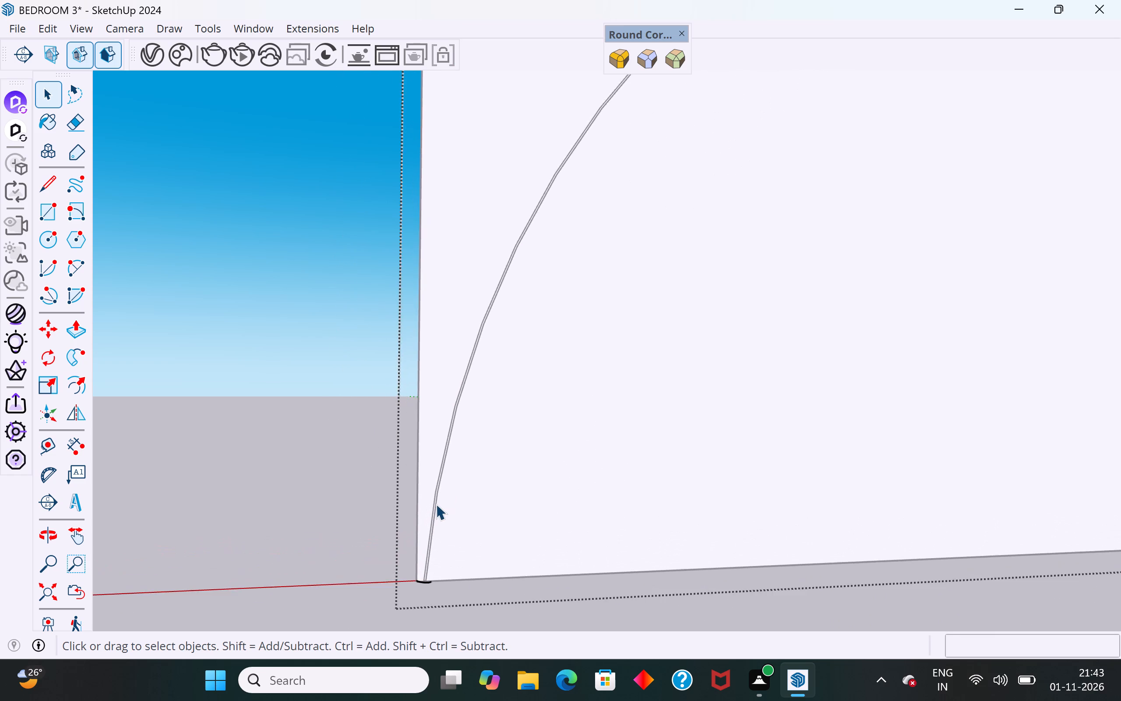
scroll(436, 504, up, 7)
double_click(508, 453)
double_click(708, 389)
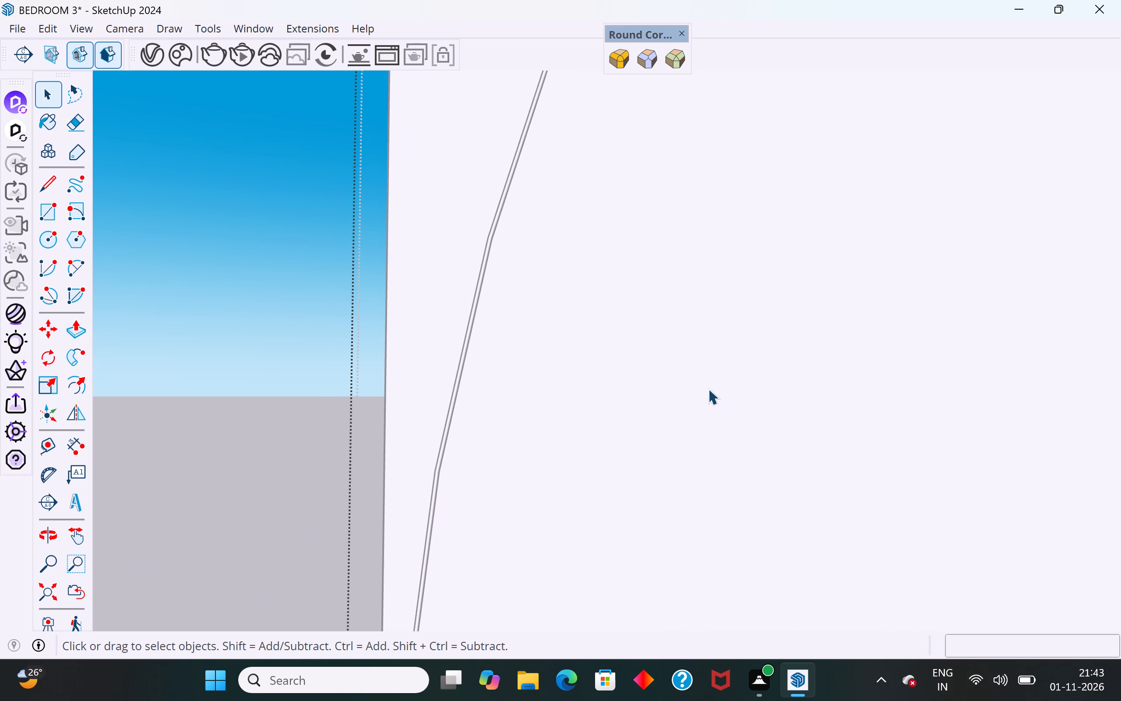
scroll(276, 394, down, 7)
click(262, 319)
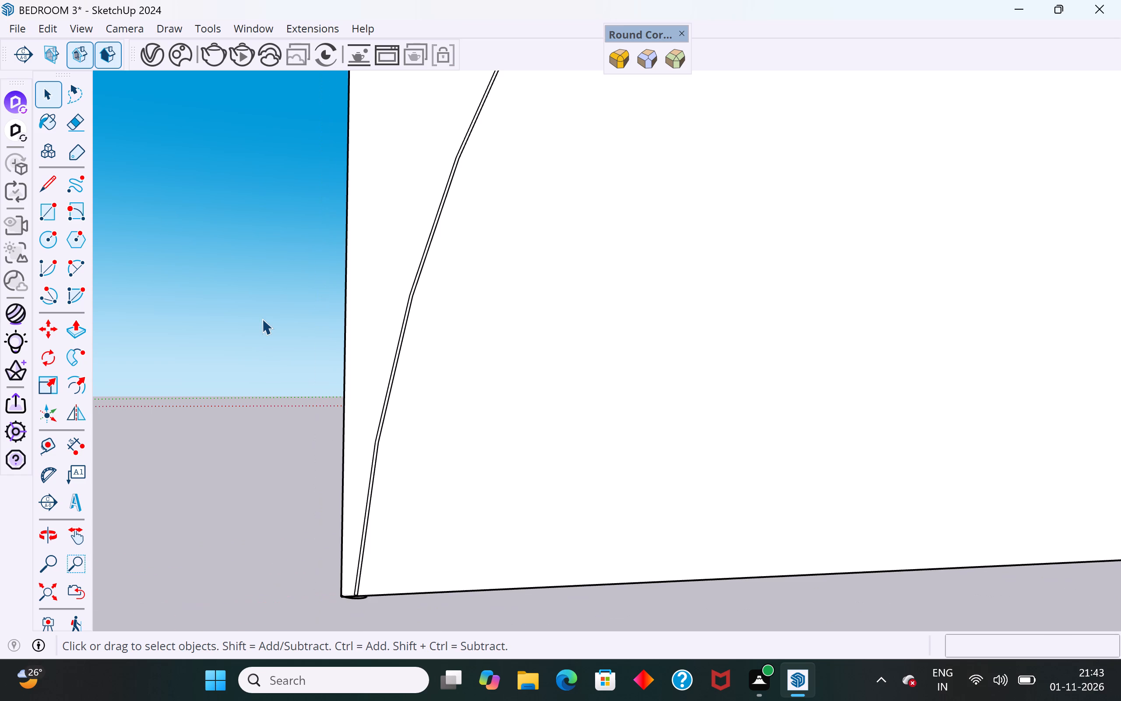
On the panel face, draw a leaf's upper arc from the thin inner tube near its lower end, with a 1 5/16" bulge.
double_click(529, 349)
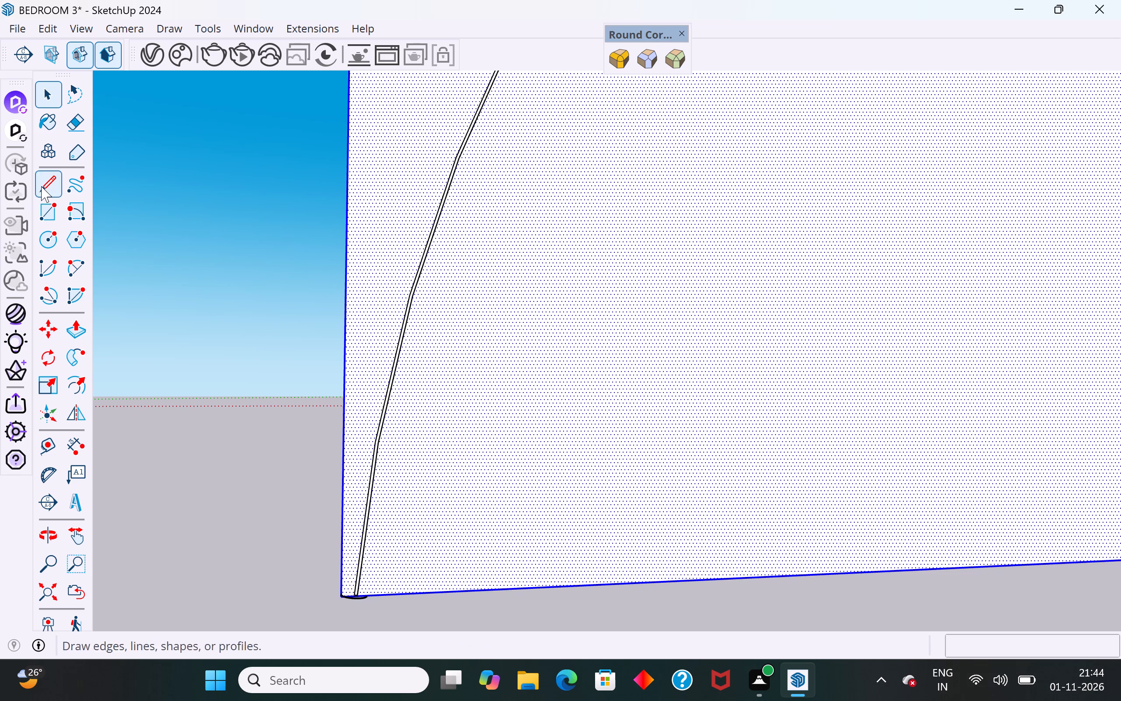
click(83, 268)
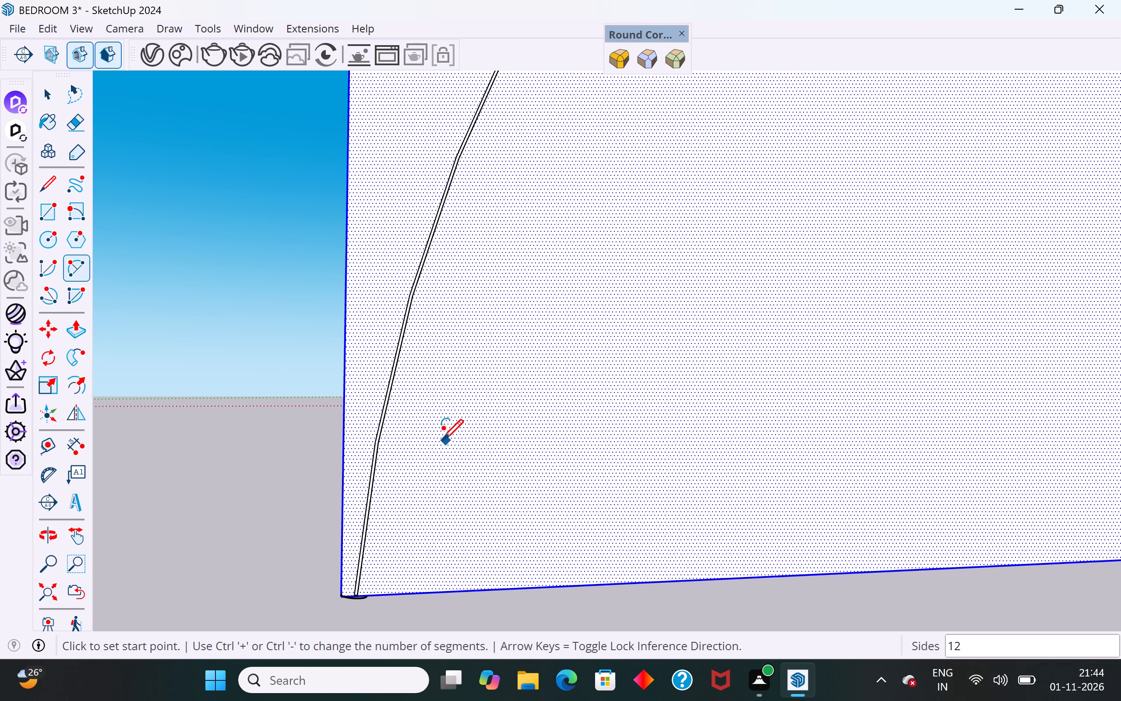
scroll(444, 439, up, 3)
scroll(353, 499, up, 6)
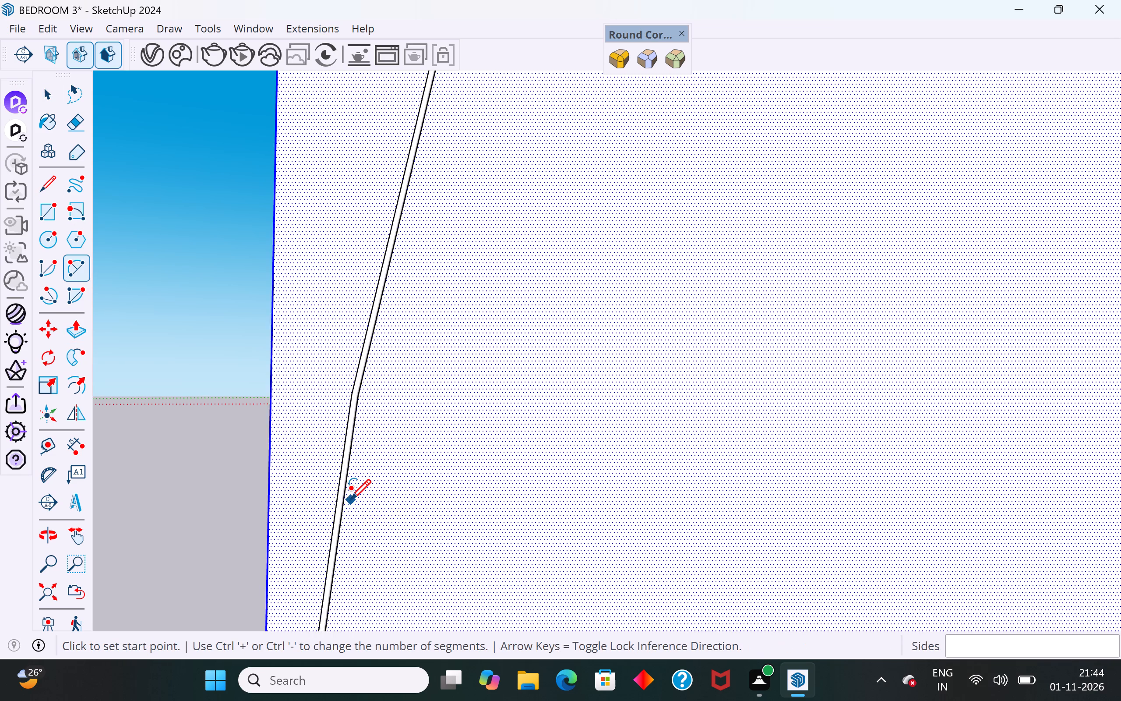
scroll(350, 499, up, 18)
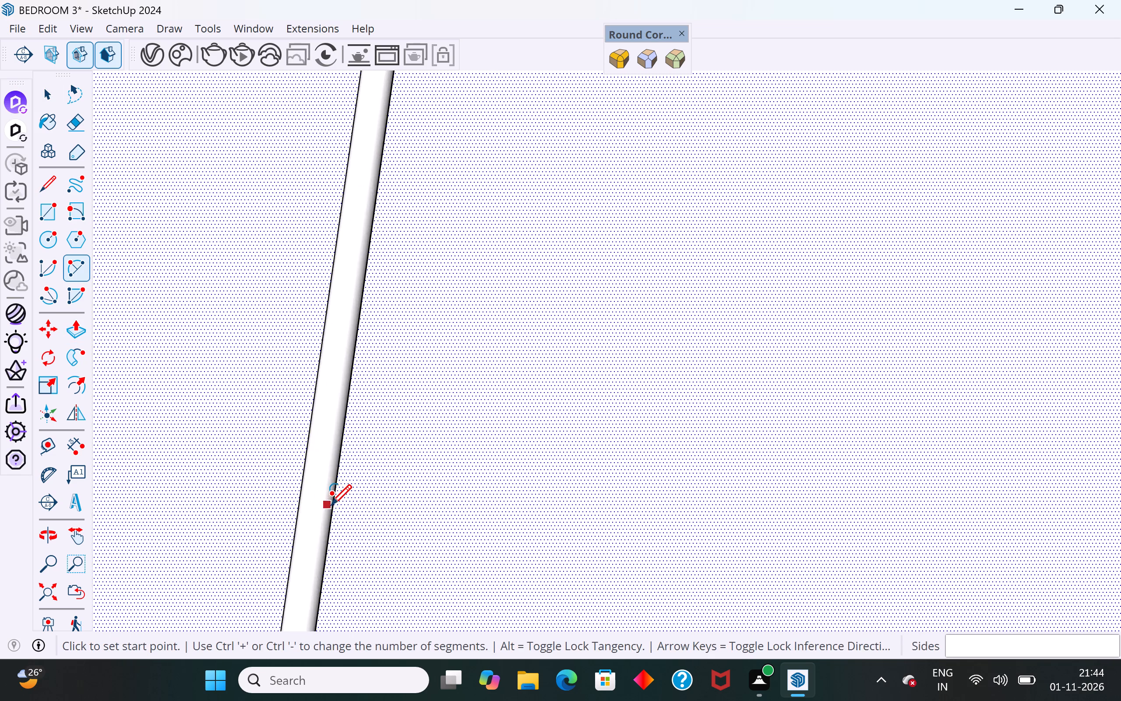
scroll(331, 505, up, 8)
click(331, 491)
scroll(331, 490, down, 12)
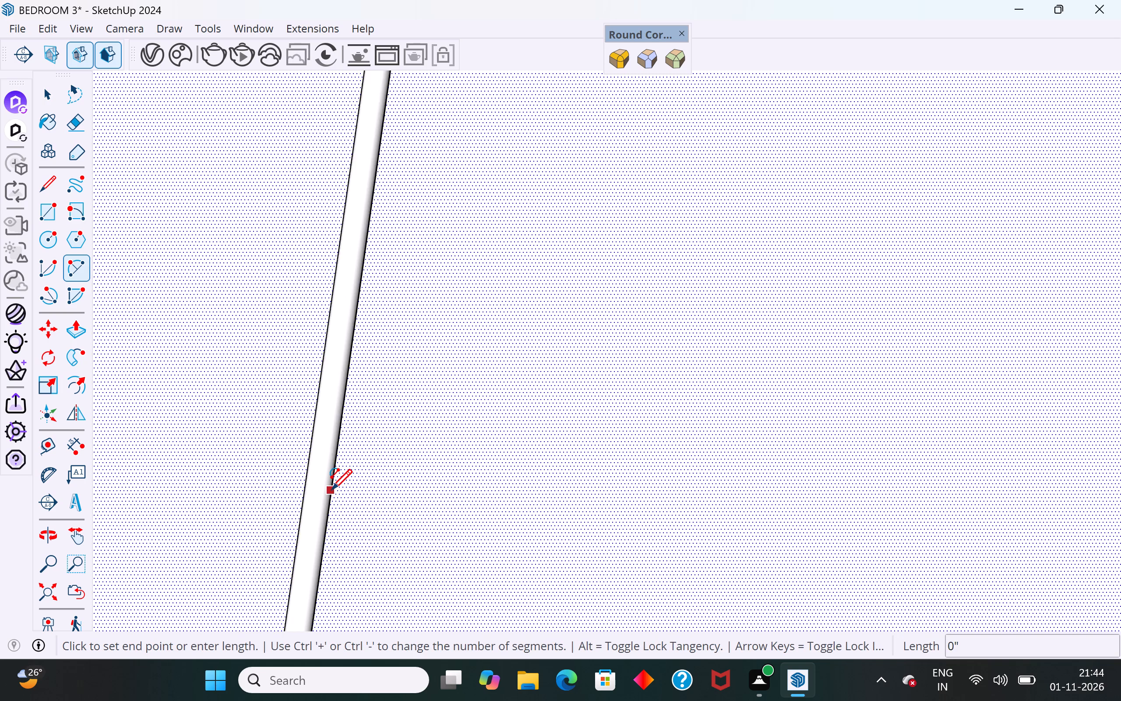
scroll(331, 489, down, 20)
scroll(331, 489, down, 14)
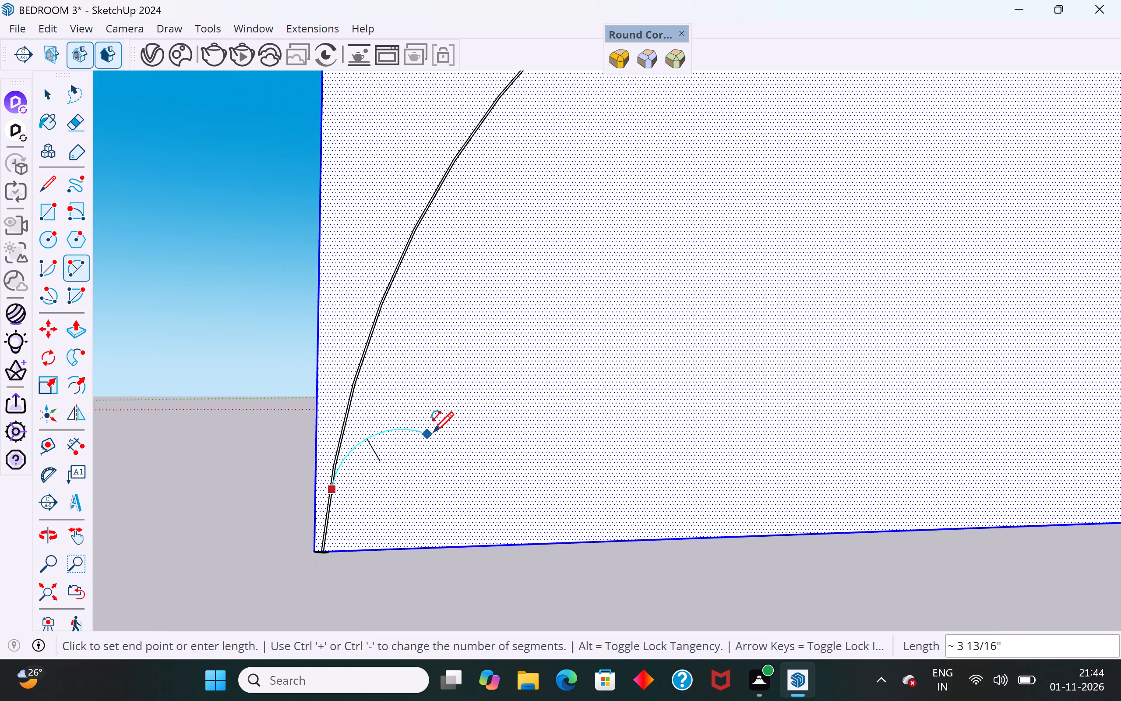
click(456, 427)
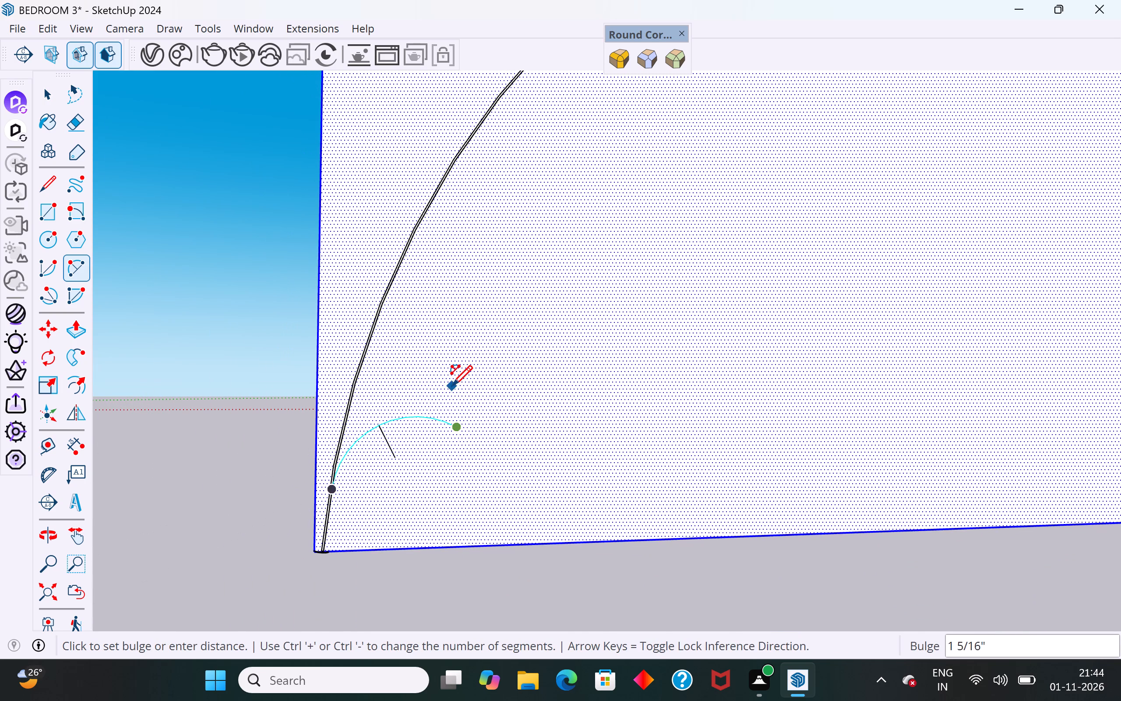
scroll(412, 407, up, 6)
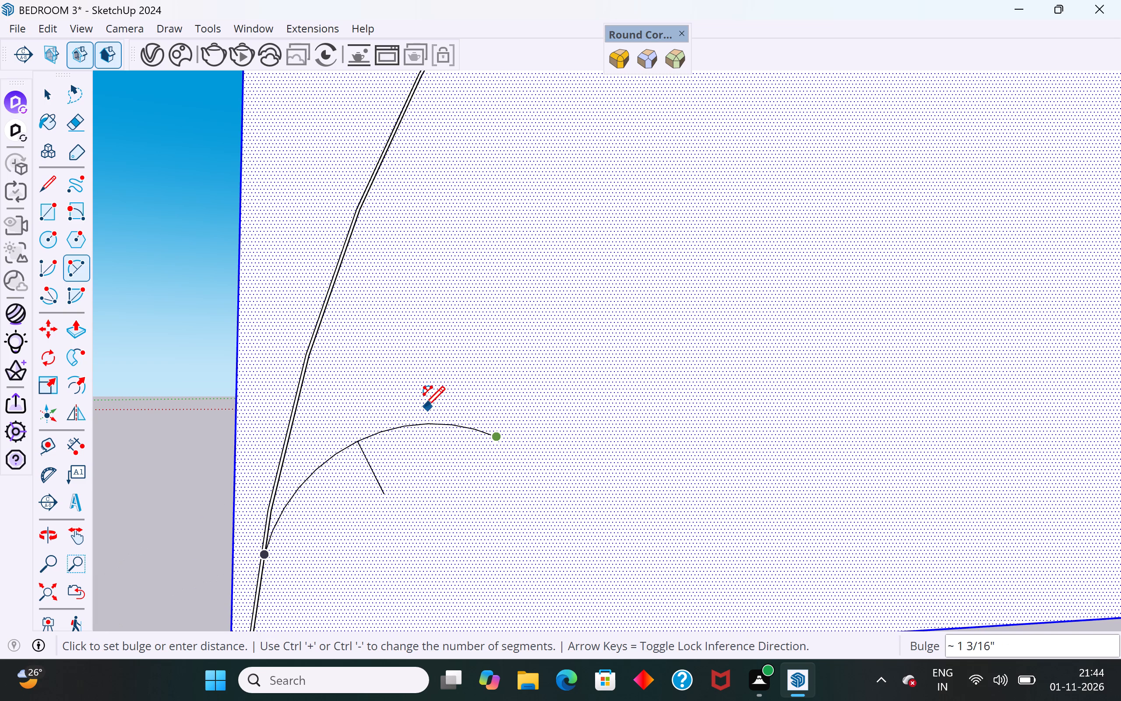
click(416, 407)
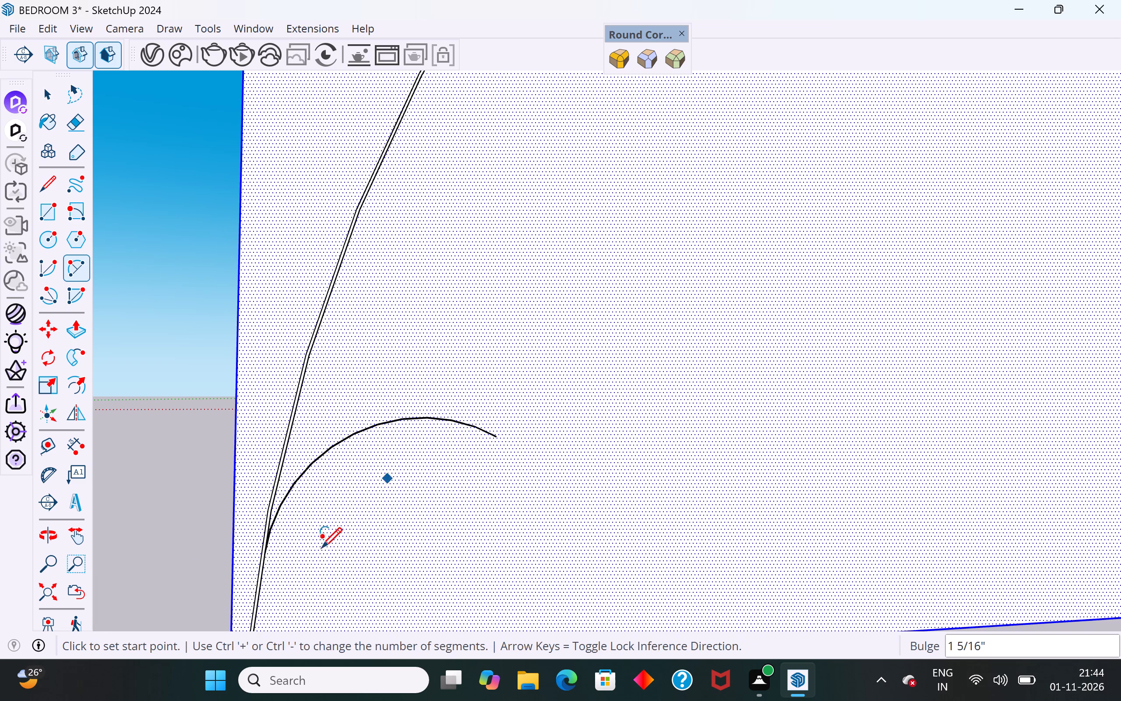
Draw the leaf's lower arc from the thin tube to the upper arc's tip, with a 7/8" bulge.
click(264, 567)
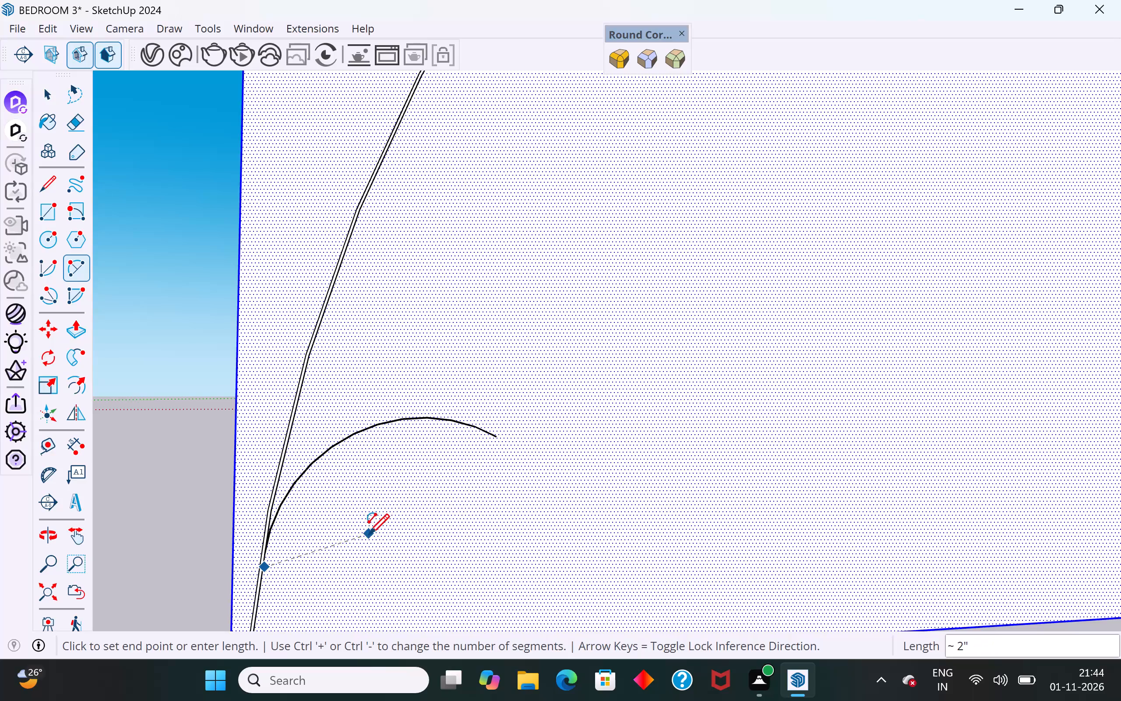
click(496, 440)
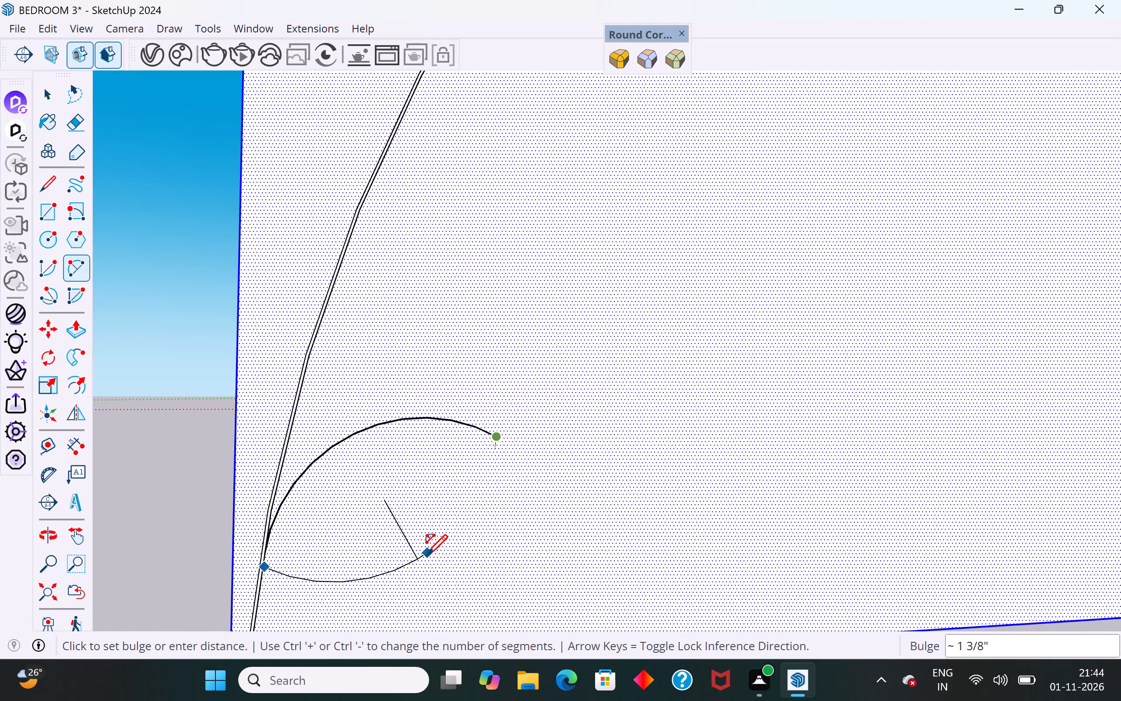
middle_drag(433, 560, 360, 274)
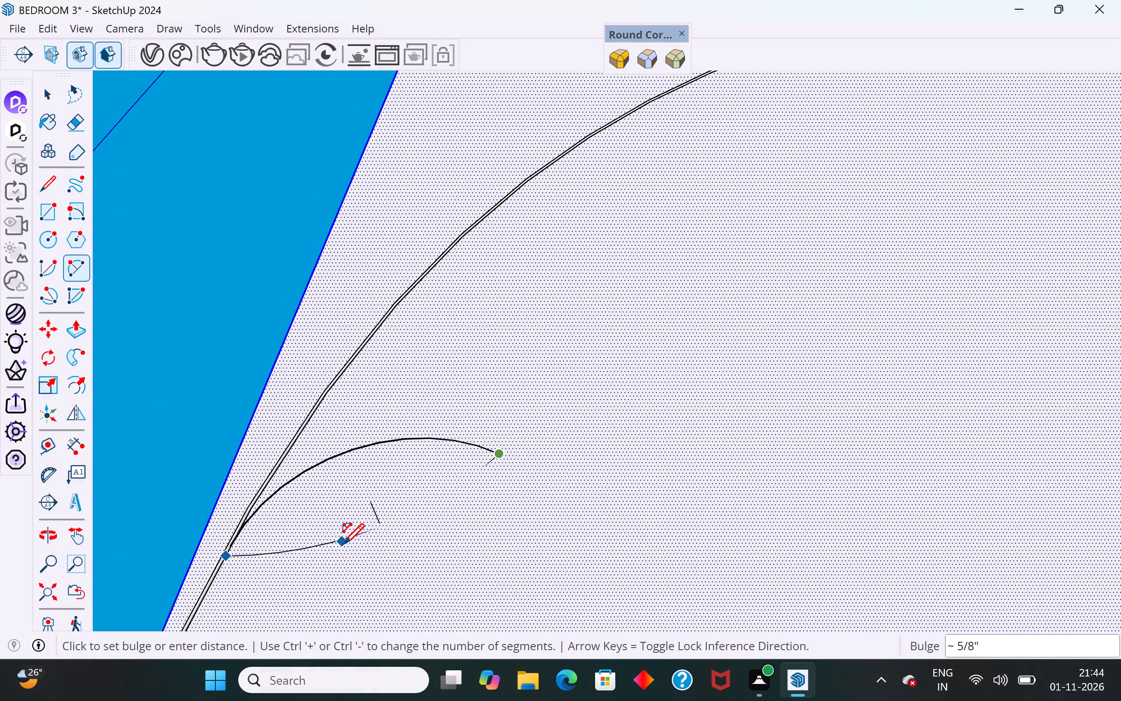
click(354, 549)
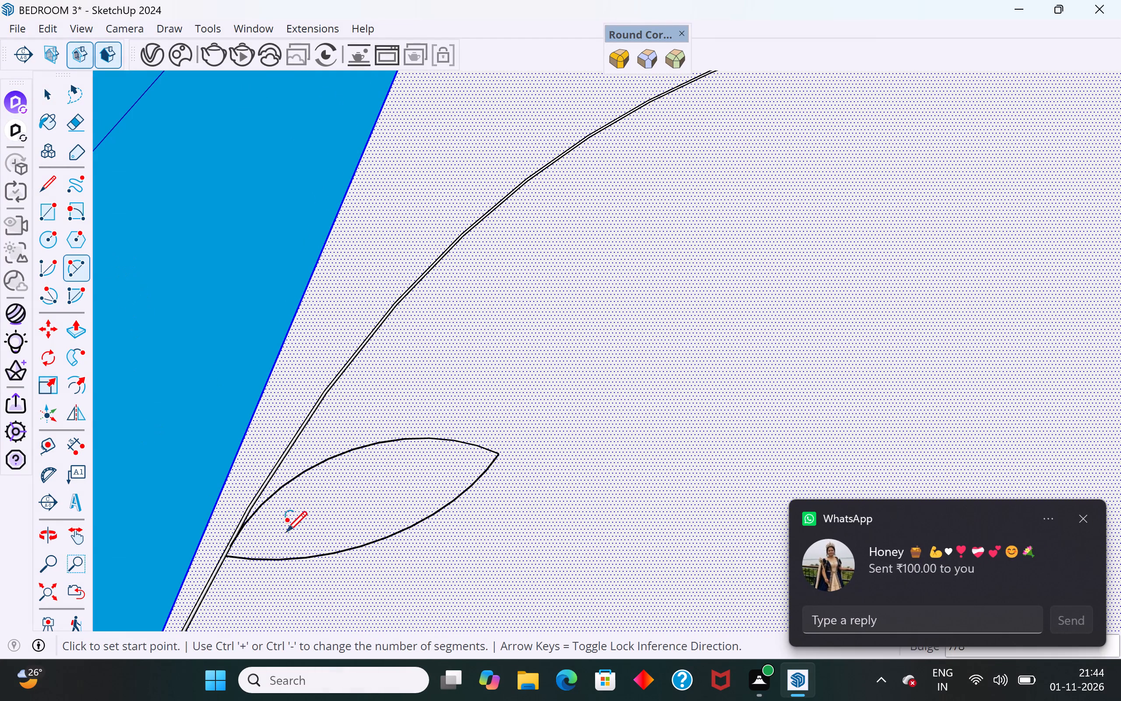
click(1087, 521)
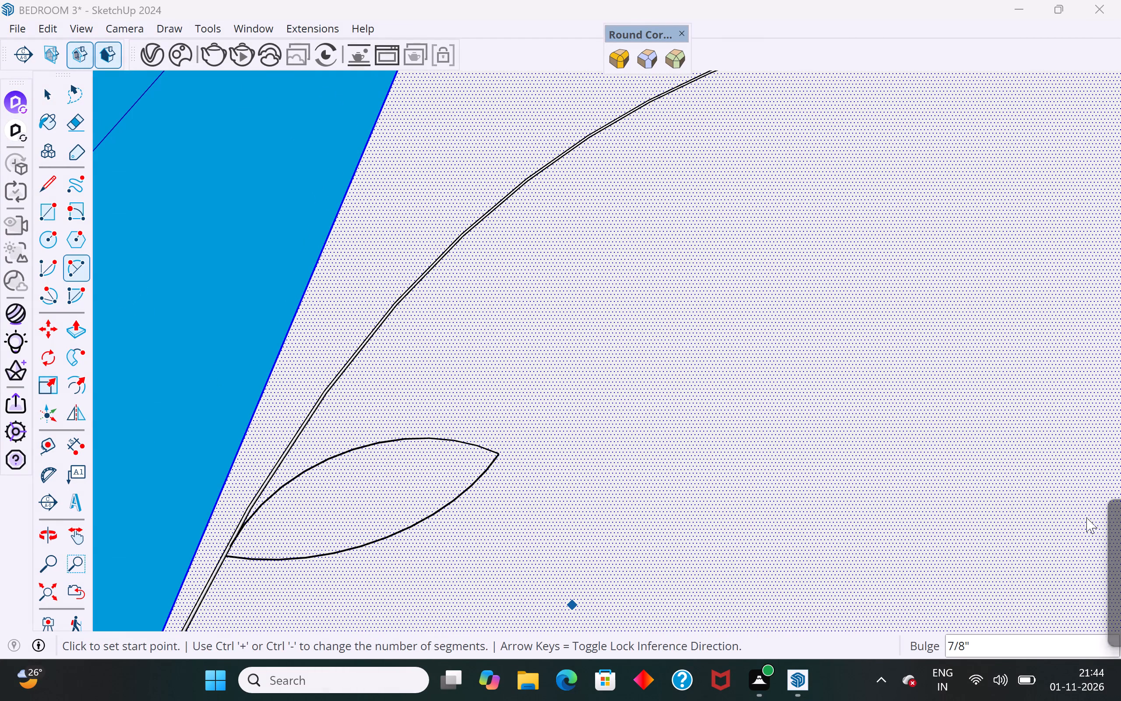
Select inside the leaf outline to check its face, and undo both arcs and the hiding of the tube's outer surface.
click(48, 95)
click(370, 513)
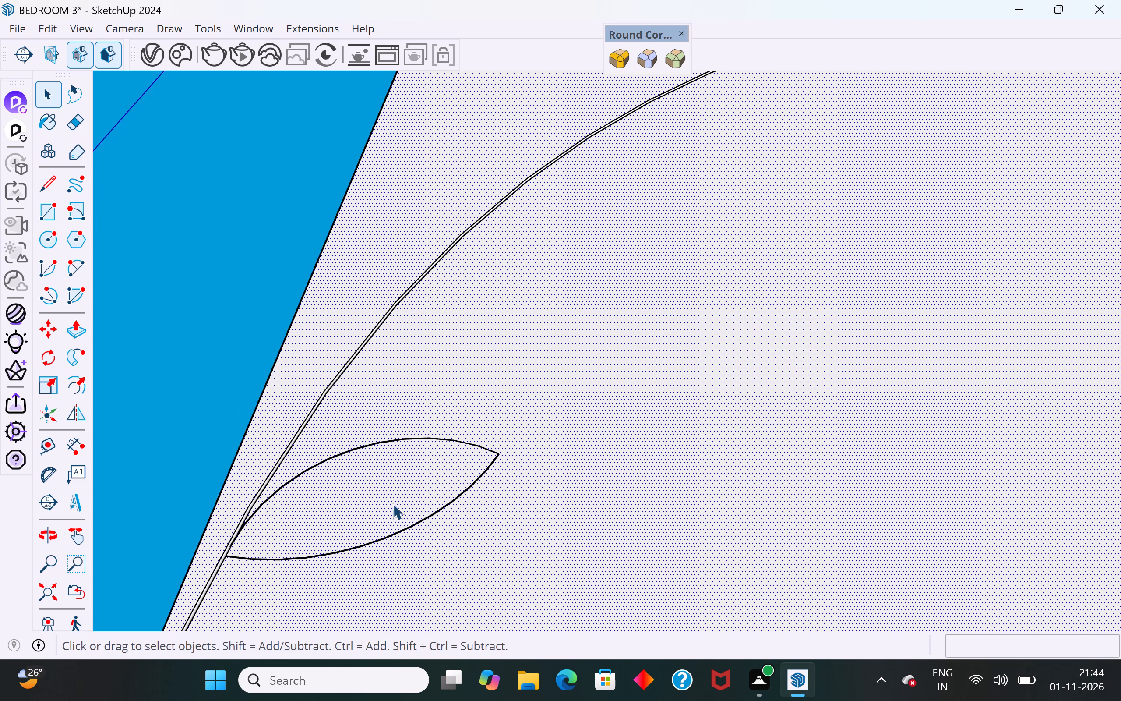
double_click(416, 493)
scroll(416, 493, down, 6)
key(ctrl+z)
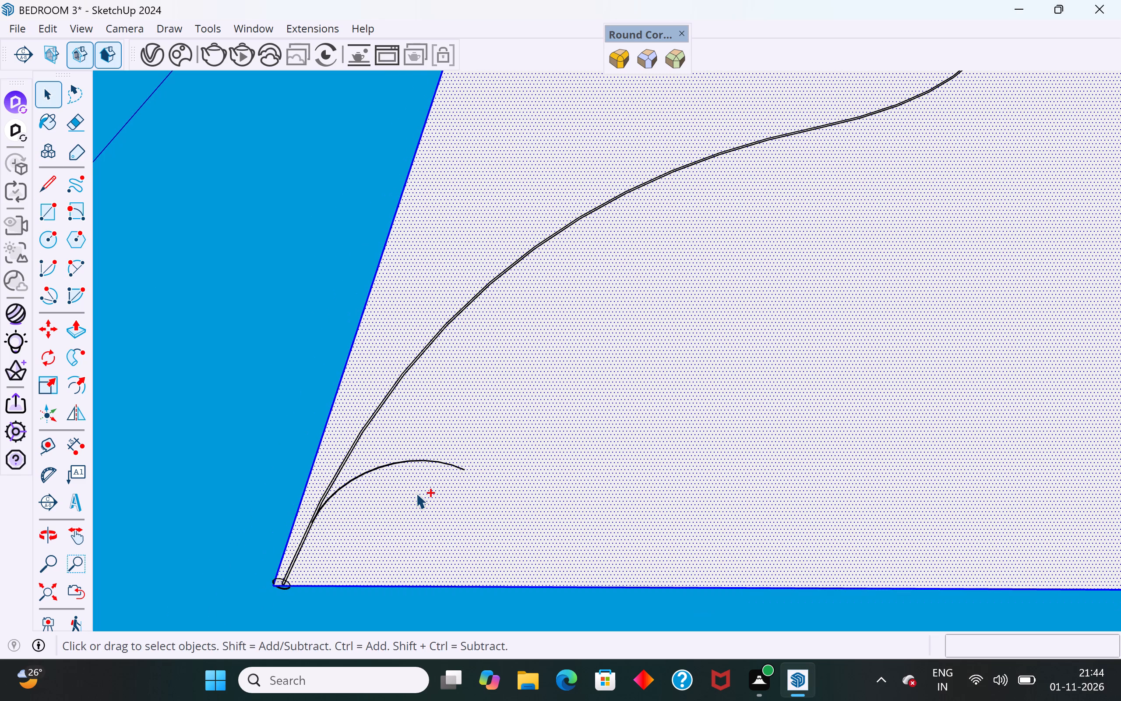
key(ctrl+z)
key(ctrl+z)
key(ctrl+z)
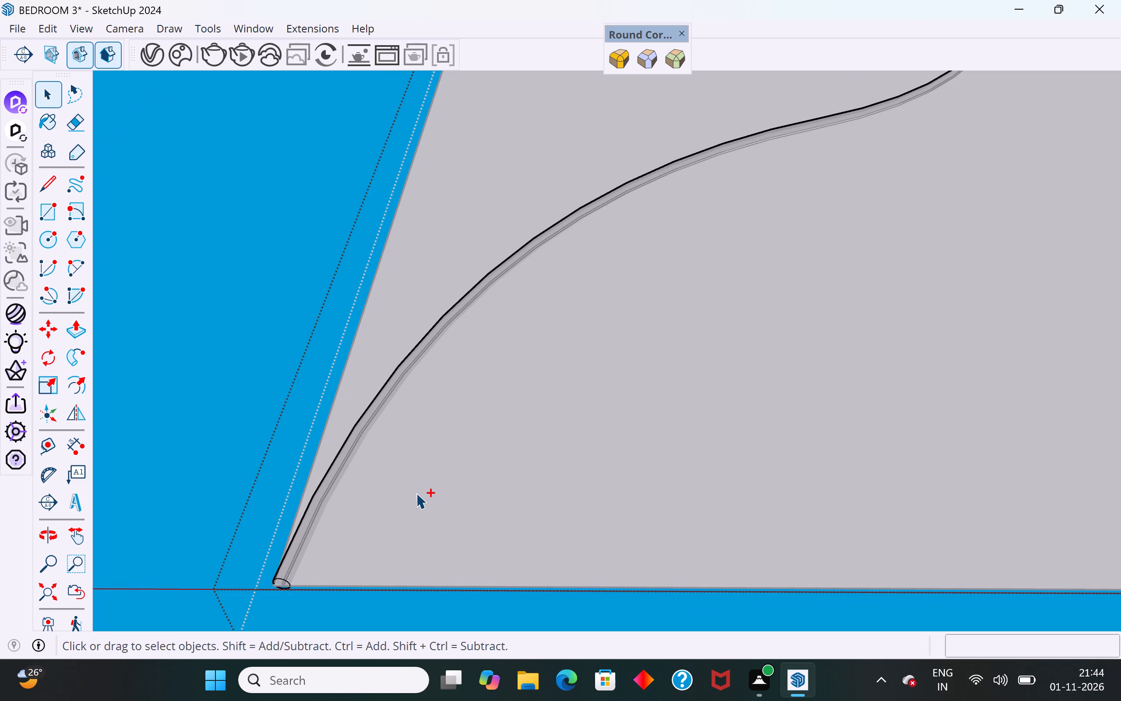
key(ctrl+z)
Open the wavy tube group, select its connected geometry to inspect it, and leave the editing context.
click(296, 546)
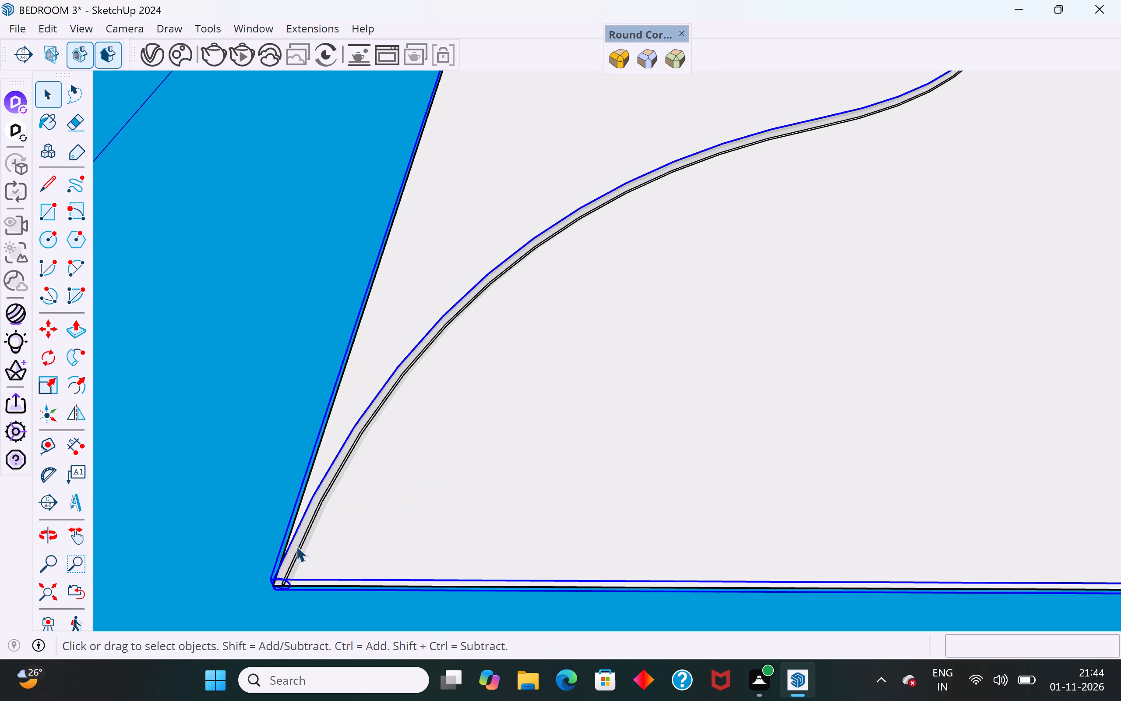
triple_click(367, 425)
scroll(557, 442, down, 13)
middle_drag(558, 463, 565, 473)
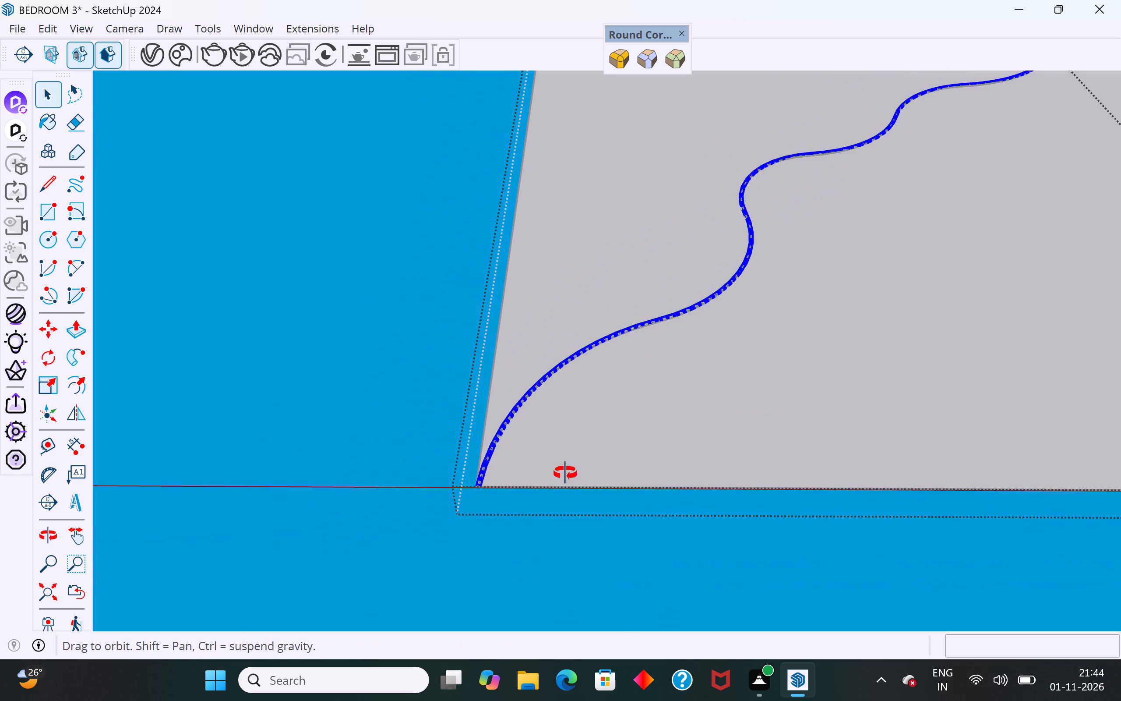
middle_drag(565, 473, 628, 669)
scroll(464, 422, down, 12)
middle_drag(705, 425, 661, 624)
scroll(991, 270, down, 13)
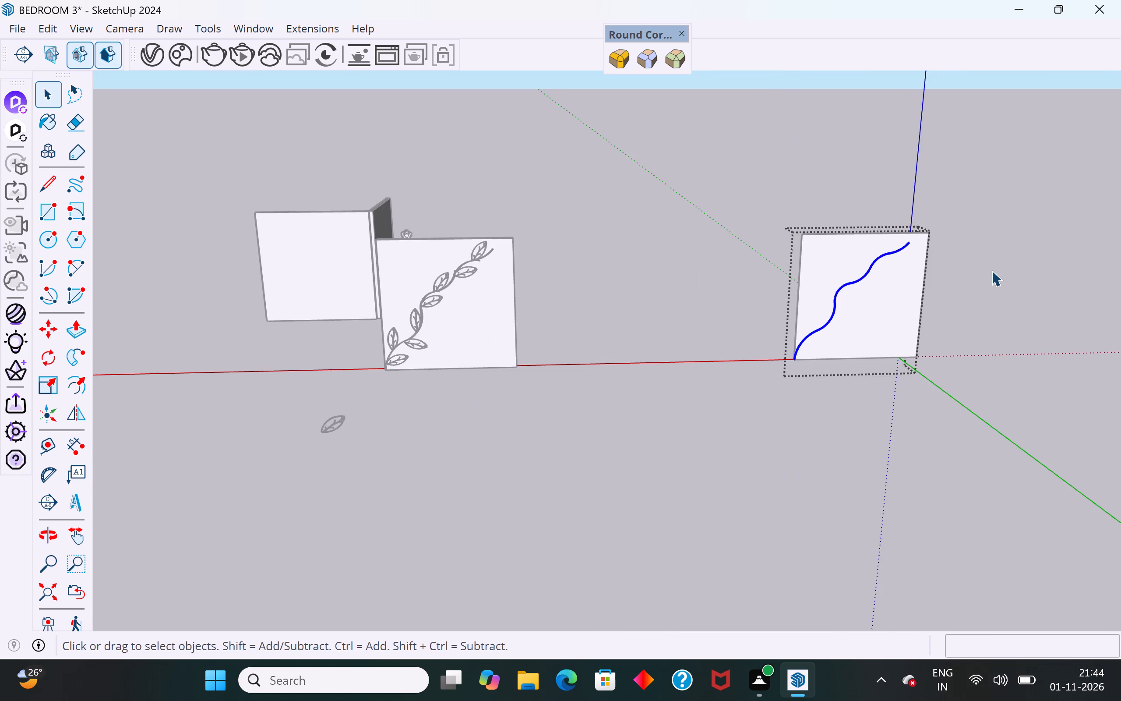
click(659, 500)
Examine how the finished panel's face is divided around the stem's lower end and the lowest leaf.
click(459, 304)
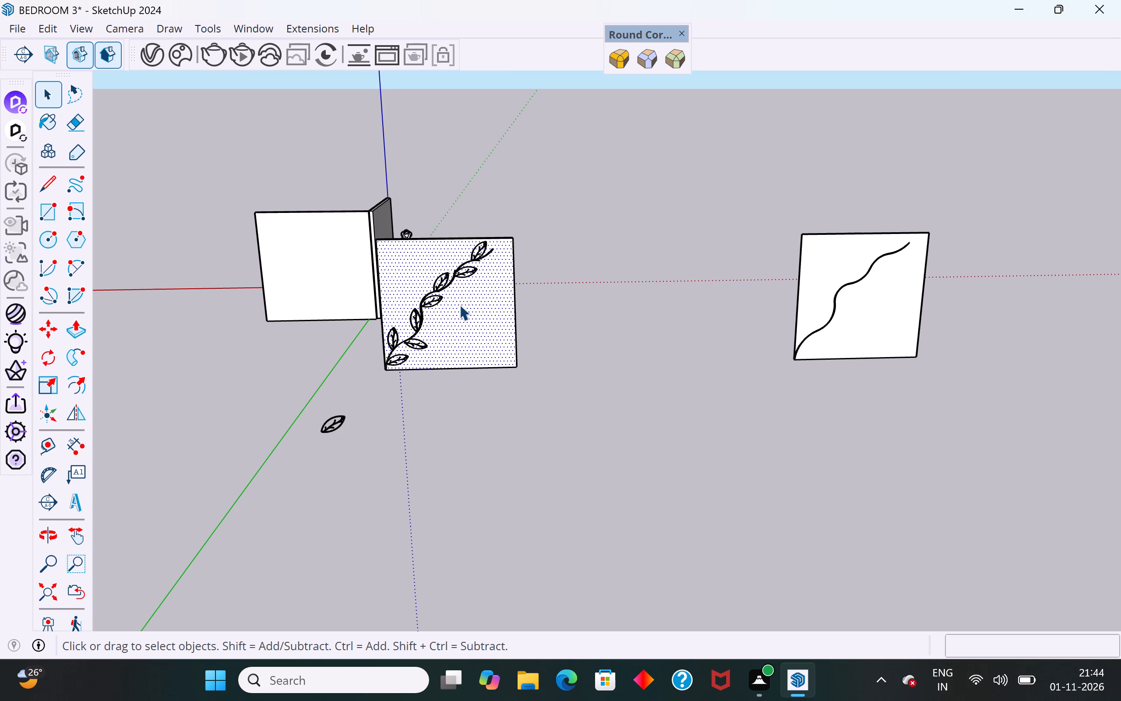
right_click(459, 304)
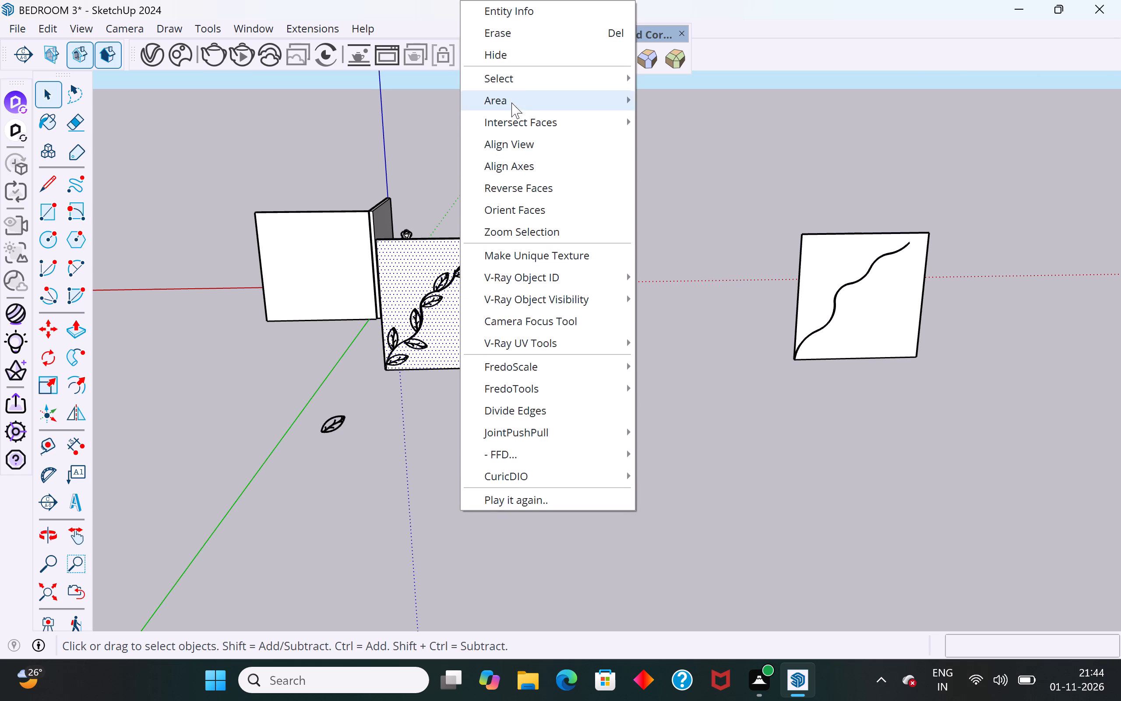
click(377, 464)
middle_drag(398, 359, 572, 414)
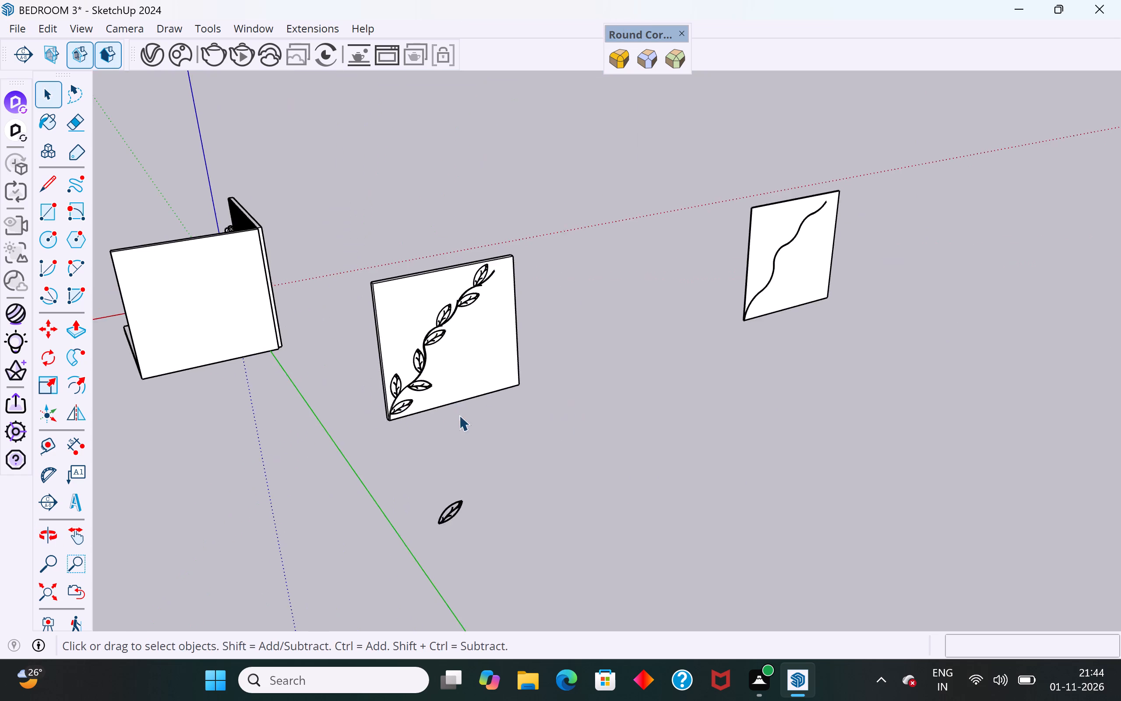
scroll(373, 397, up, 20)
scroll(373, 397, up, 3)
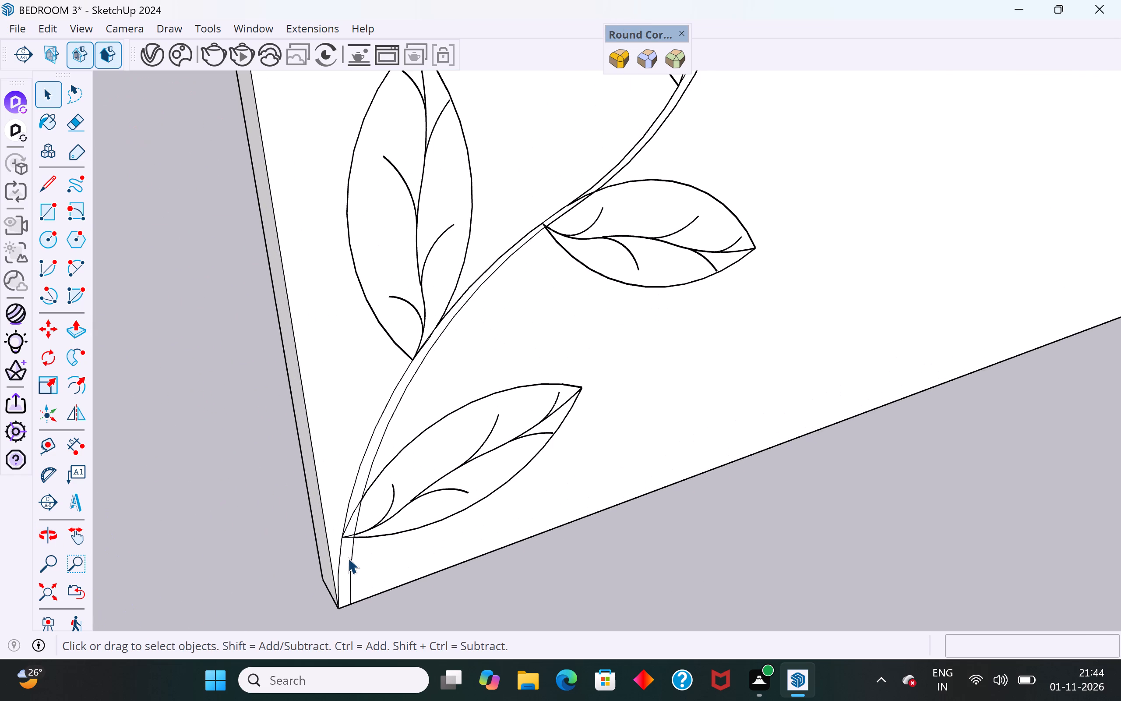
click(348, 558)
click(353, 524)
click(365, 520)
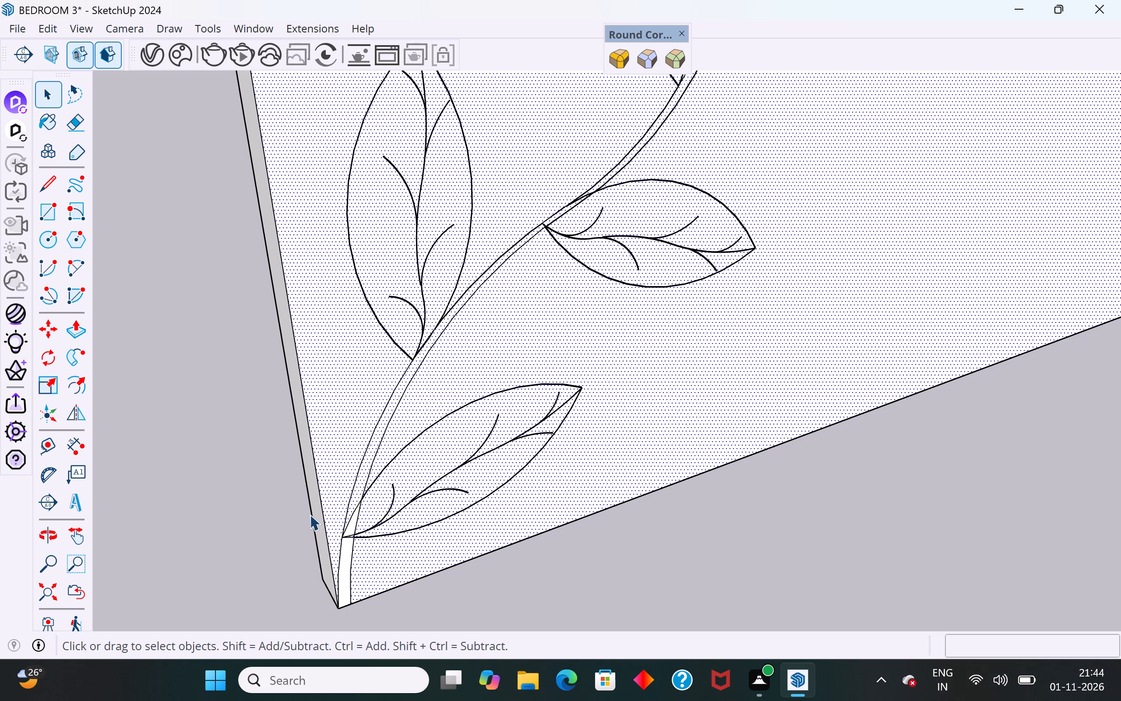
scroll(310, 514, down, 12)
click(448, 563)
scroll(0, 496, down, 6)
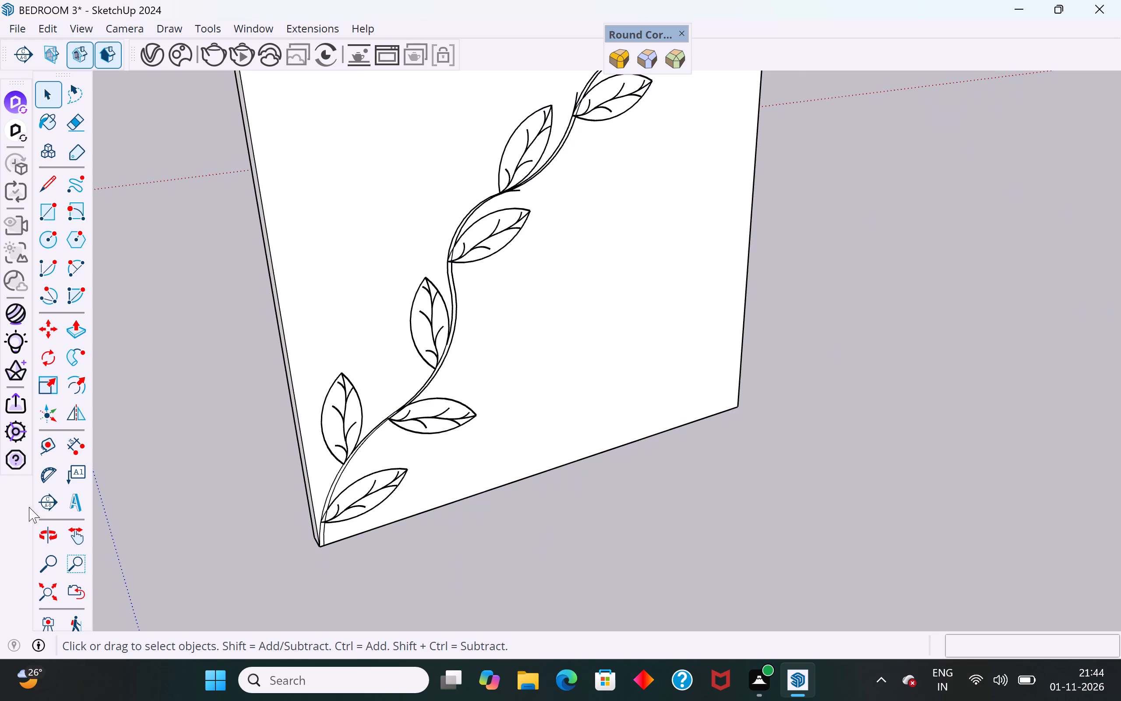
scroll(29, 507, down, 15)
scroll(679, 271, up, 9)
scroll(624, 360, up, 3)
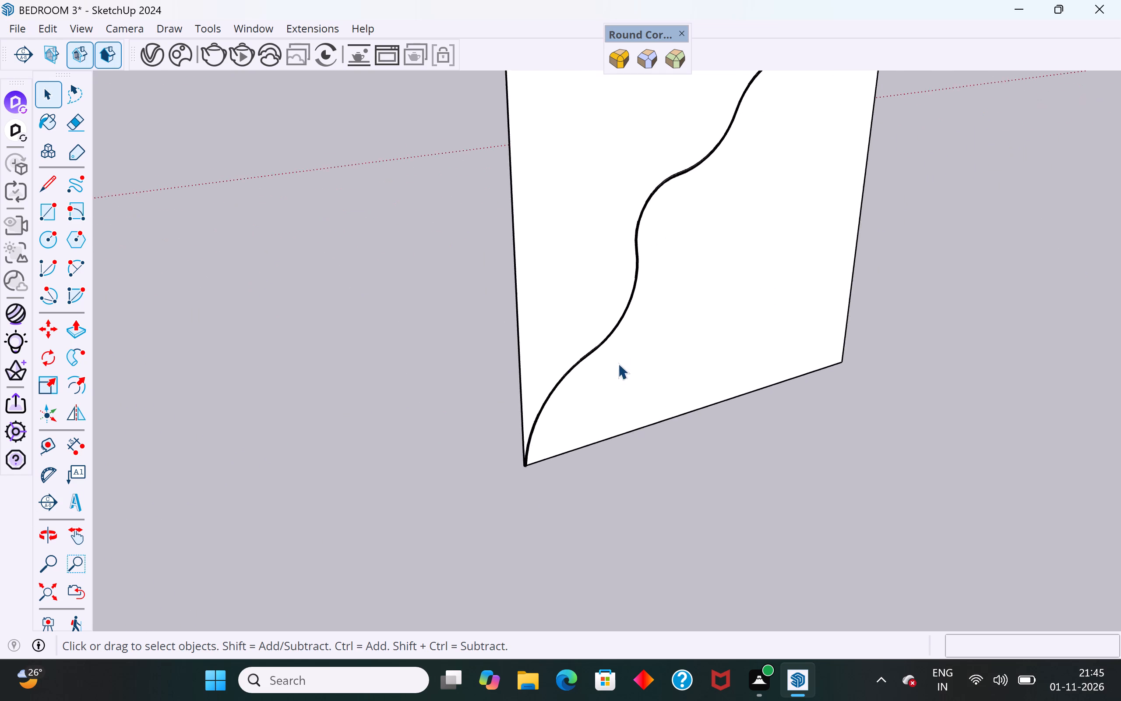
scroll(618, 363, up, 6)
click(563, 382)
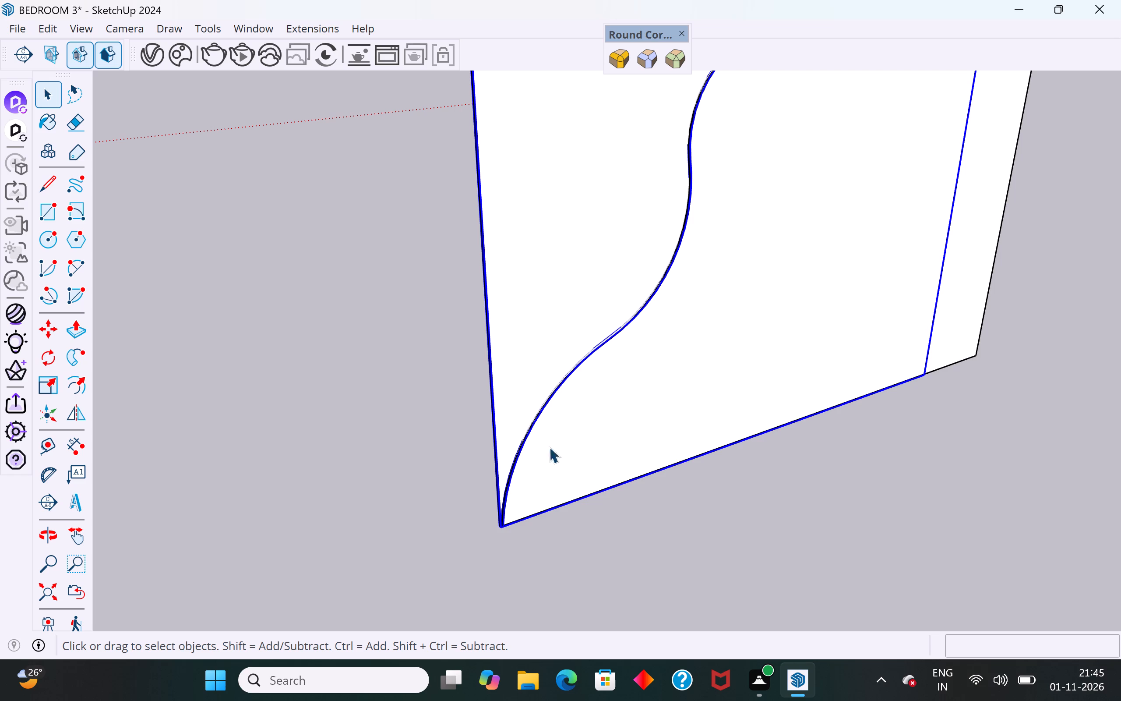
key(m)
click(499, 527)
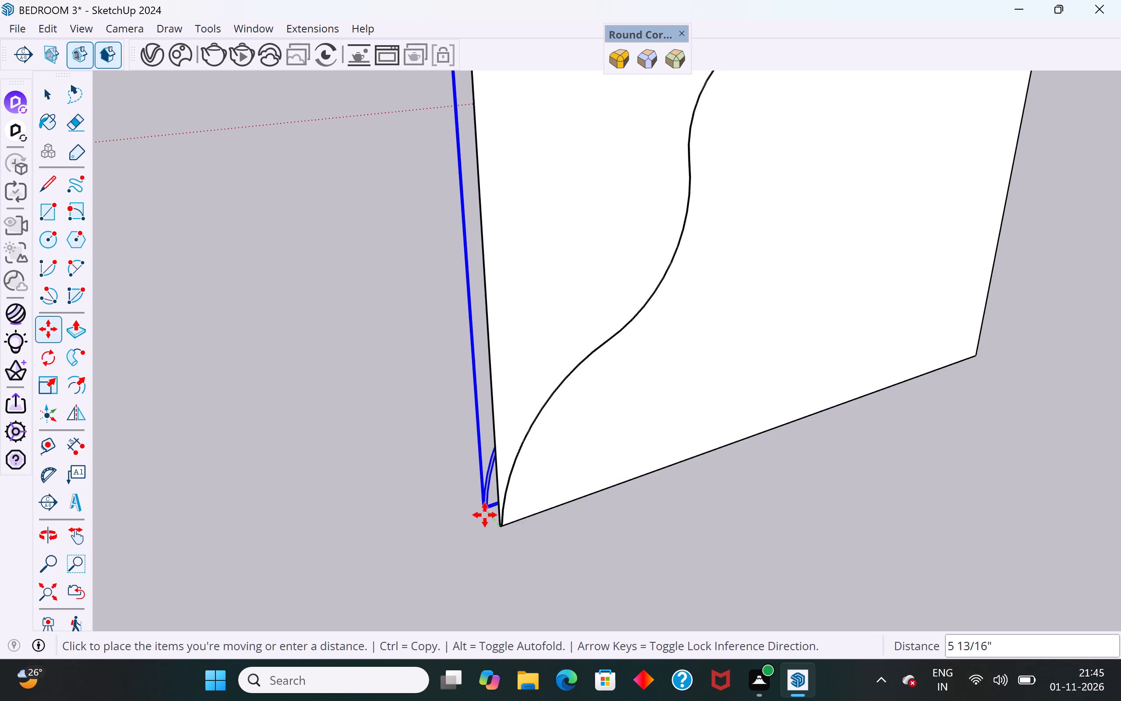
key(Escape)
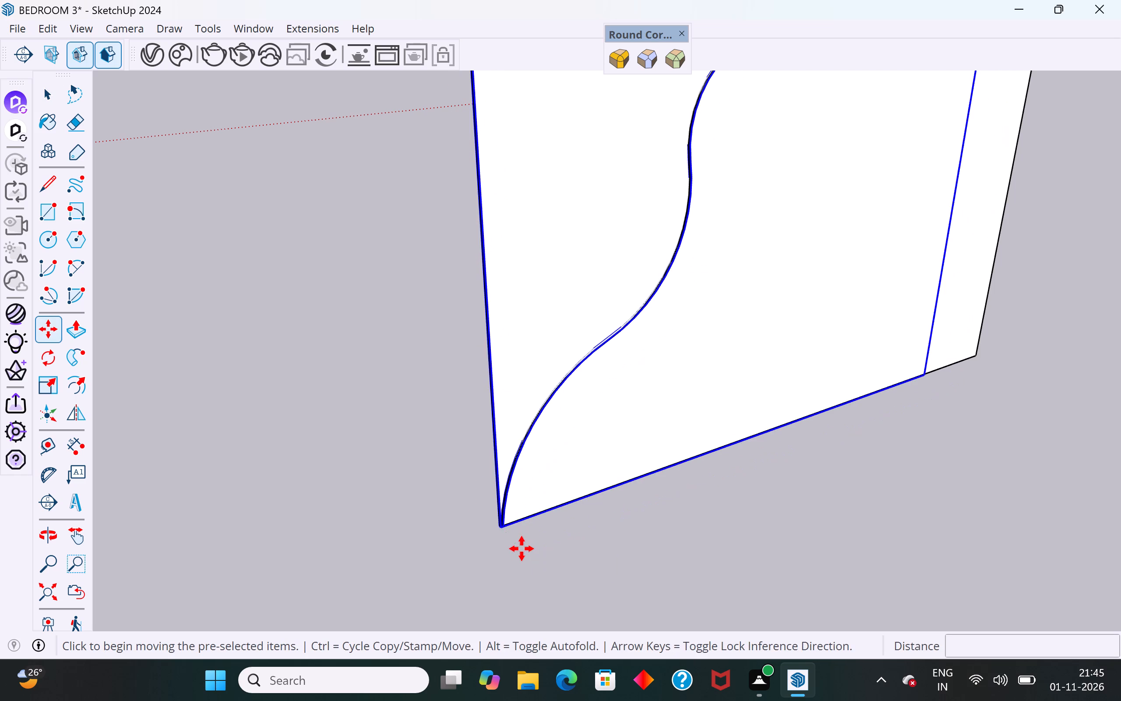
Move the wavy tube group about 7 1/16" along the green axis, behind the panel, and deselect it.
scroll(530, 482, up, 5)
click(49, 87)
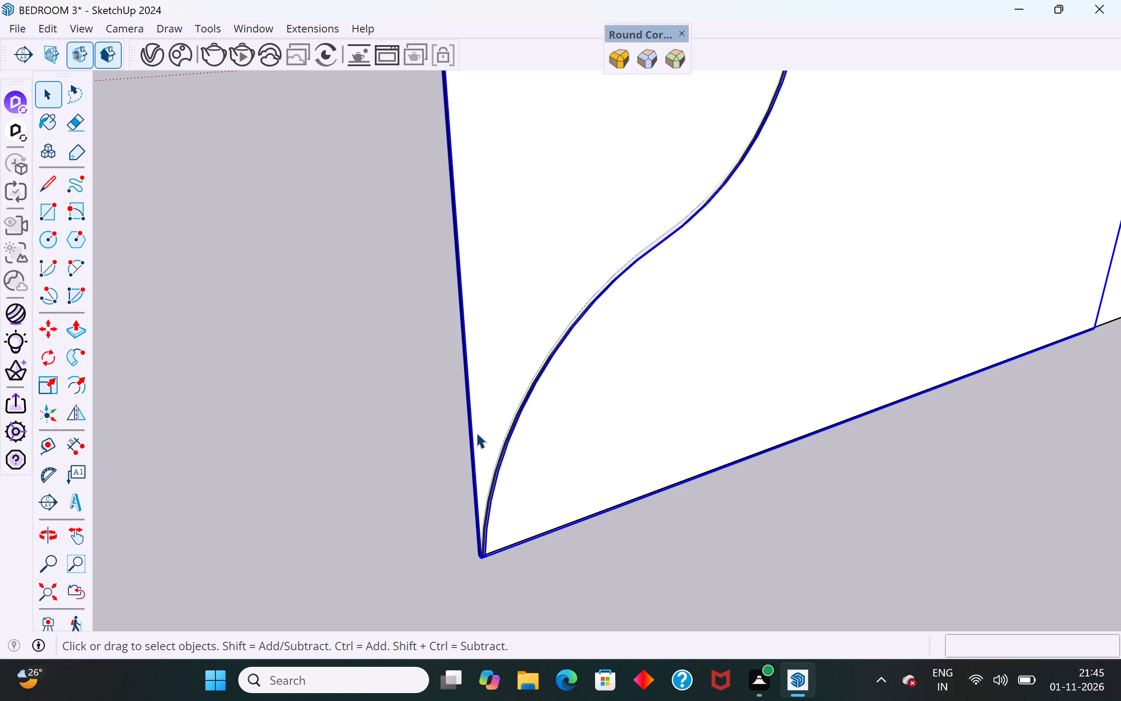
scroll(497, 453, up, 16)
click(516, 464)
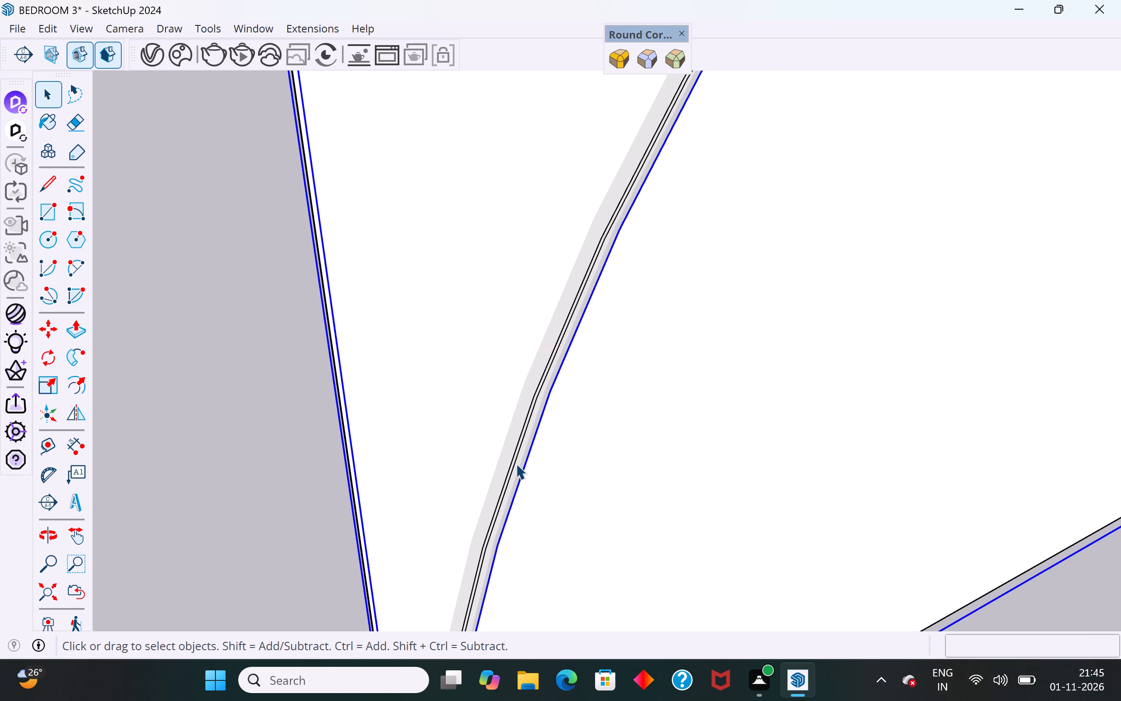
scroll(482, 283, down, 18)
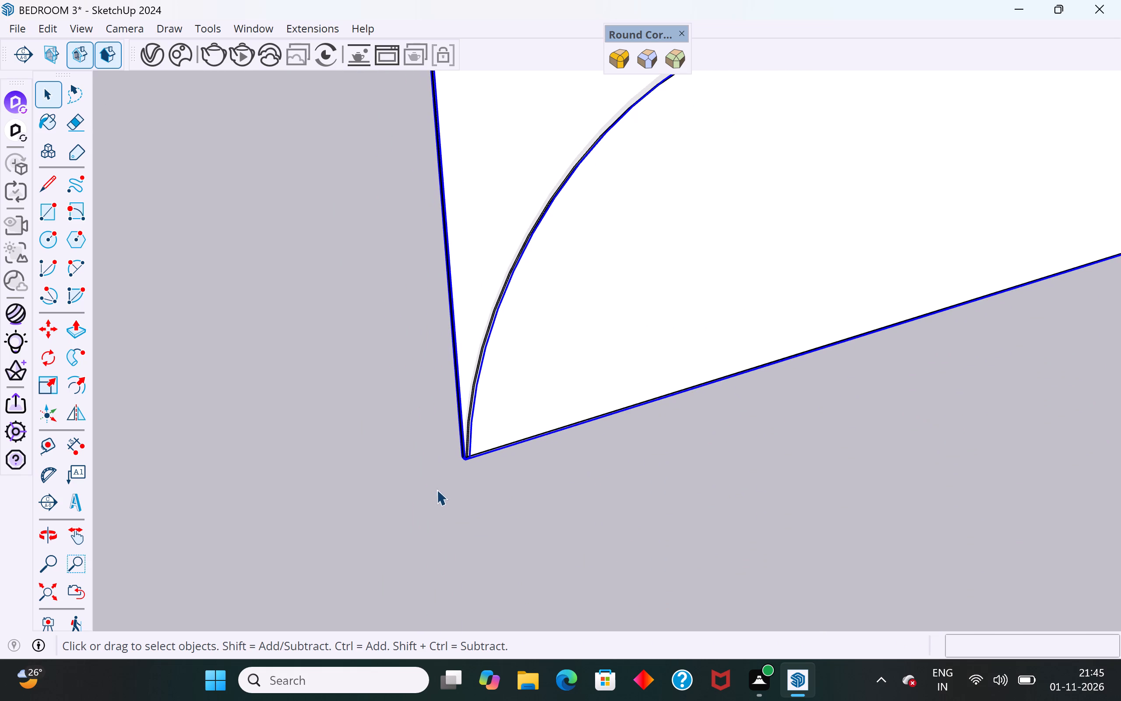
key(m)
click(462, 459)
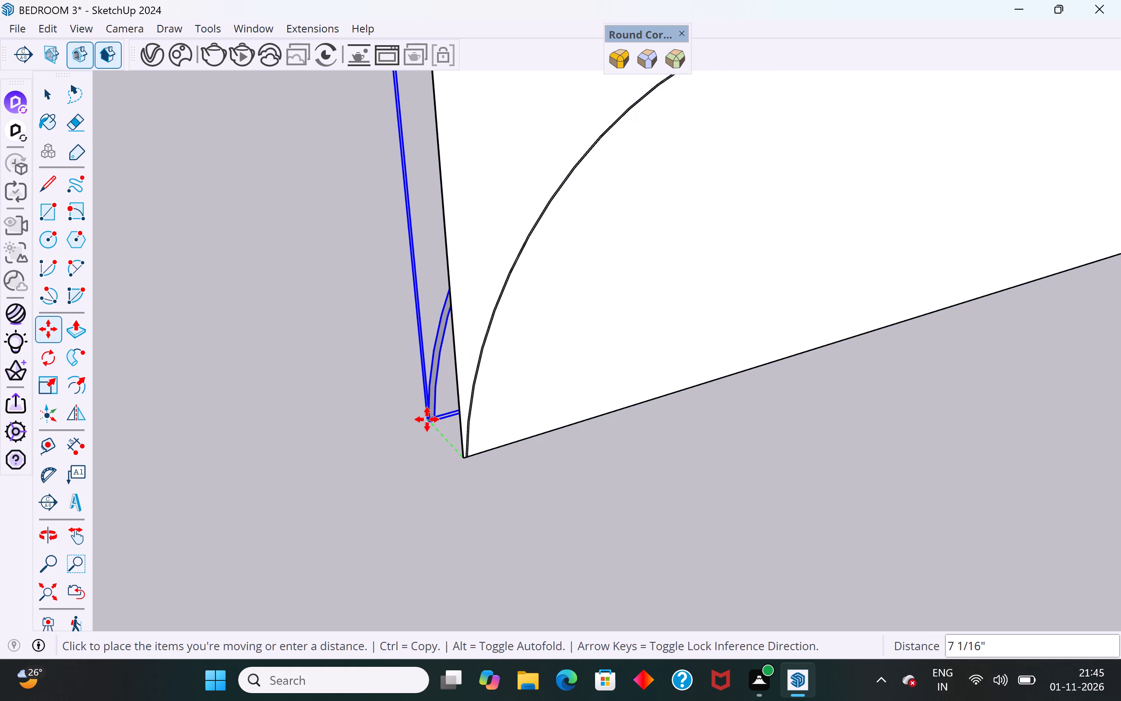
click(427, 419)
click(46, 92)
click(170, 304)
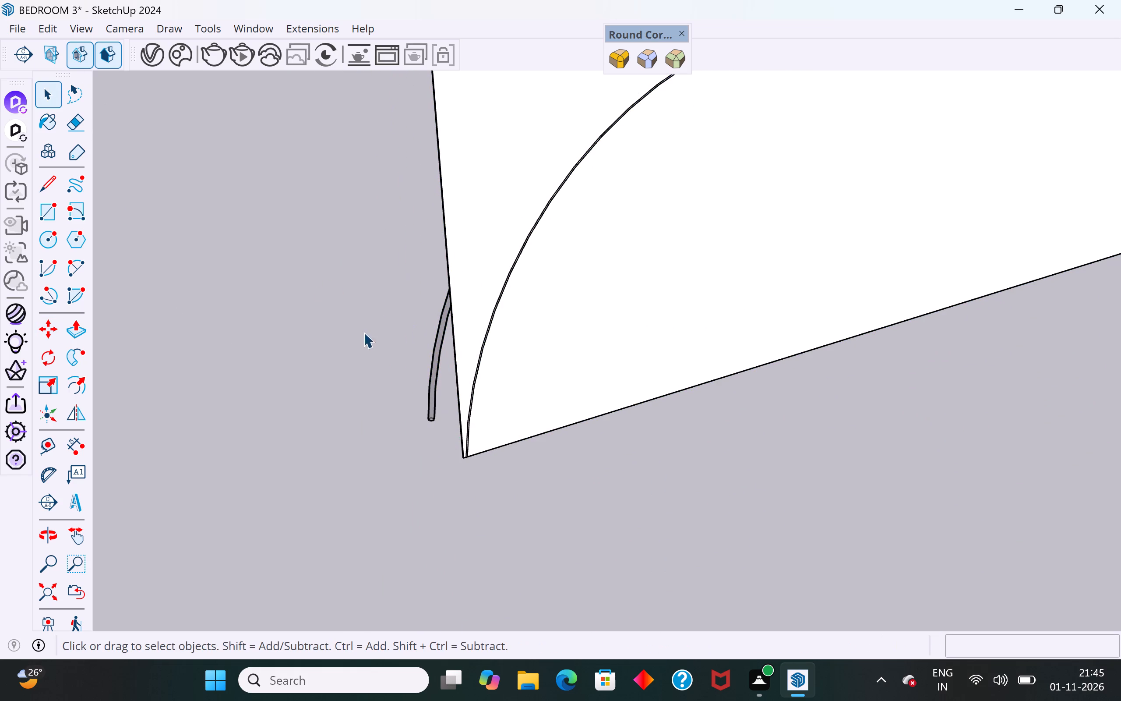
On the panel face, draw a leaf's upper arc from beside the stem's lower part, with a bulge of about 2 13/16".
click(587, 293)
scroll(569, 568, down, 5)
scroll(681, 200, up, 4)
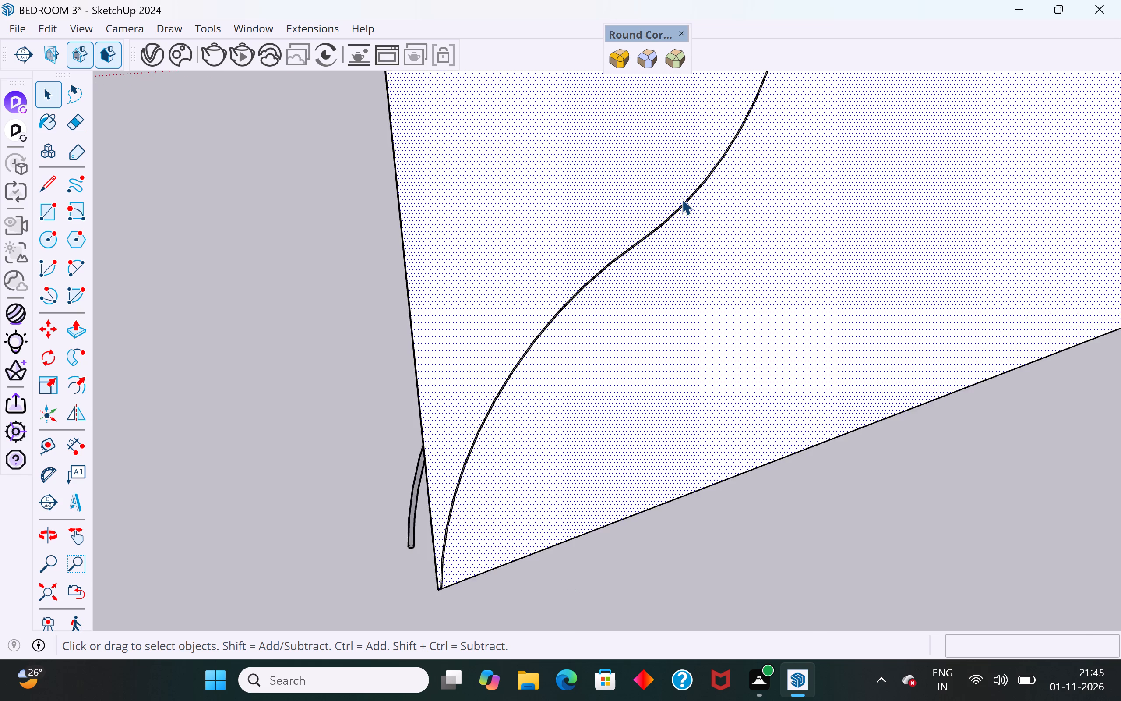
scroll(682, 199, down, 3)
scroll(693, 340, down, 4)
scroll(656, 368, up, 4)
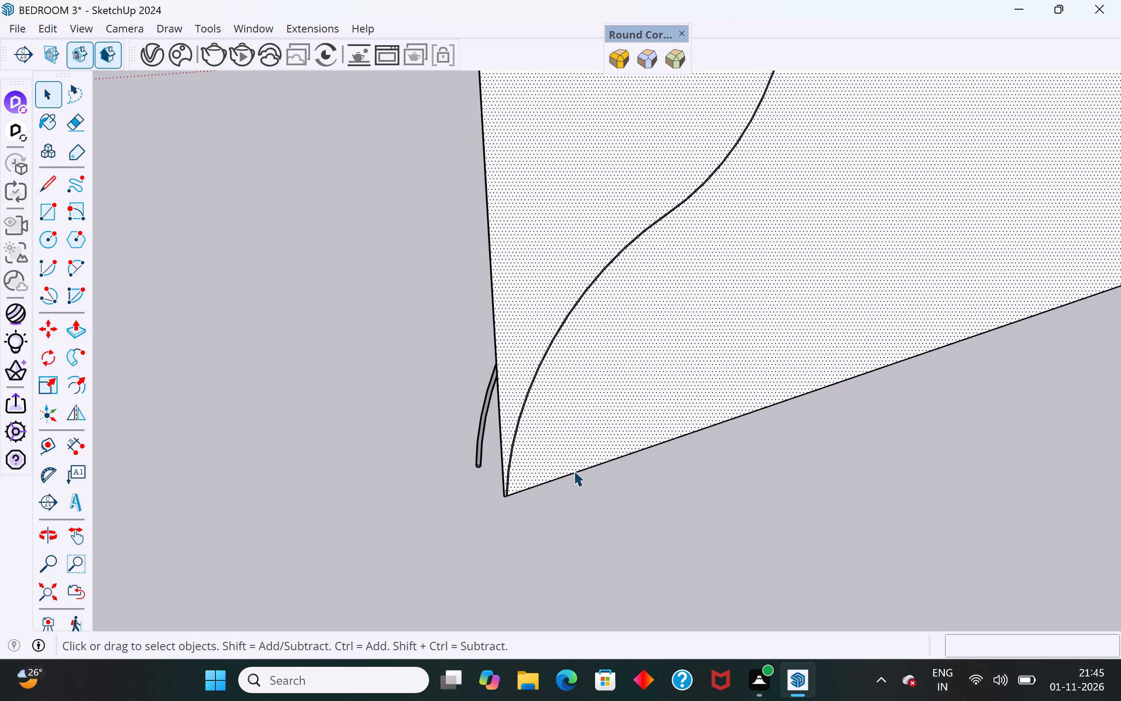
middle_drag(837, 458, 766, 322)
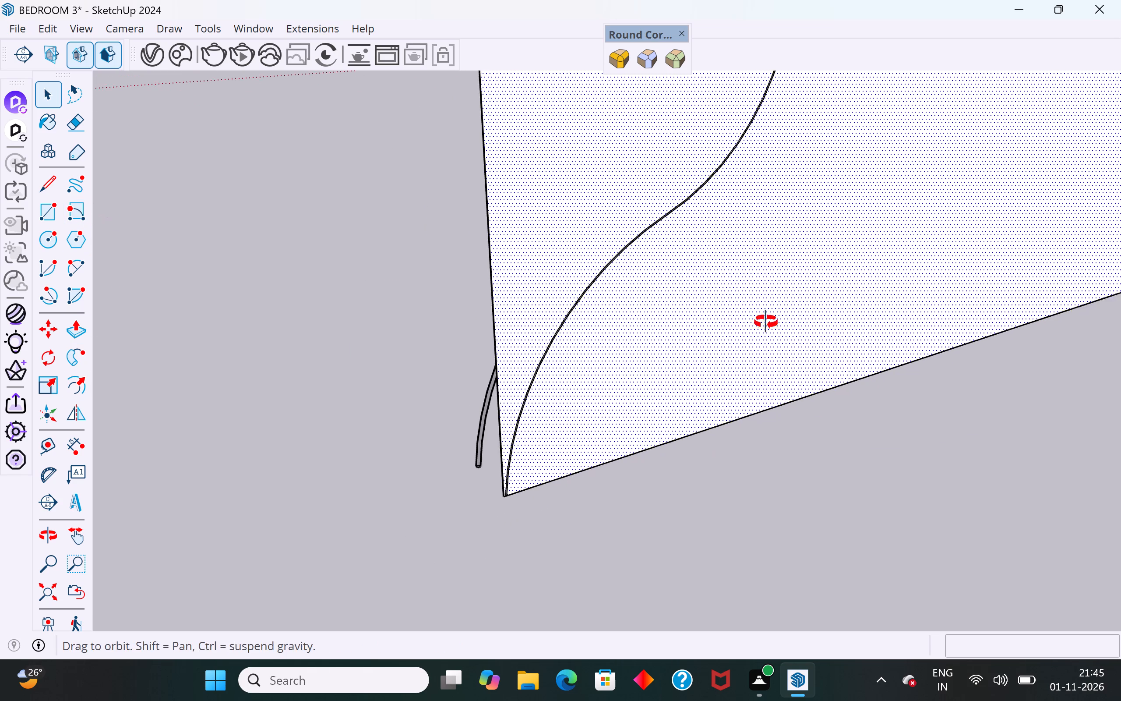
middle_drag(766, 322, 702, 112)
middle_drag(591, 384, 748, 374)
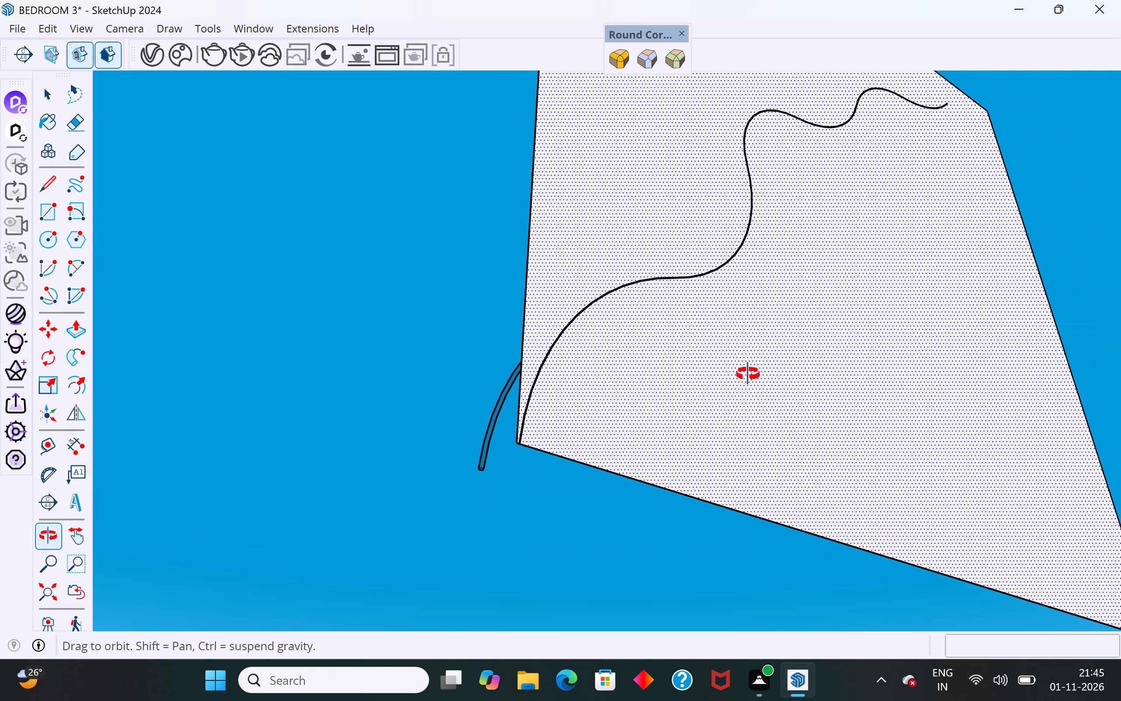
middle_drag(748, 374, 734, 425)
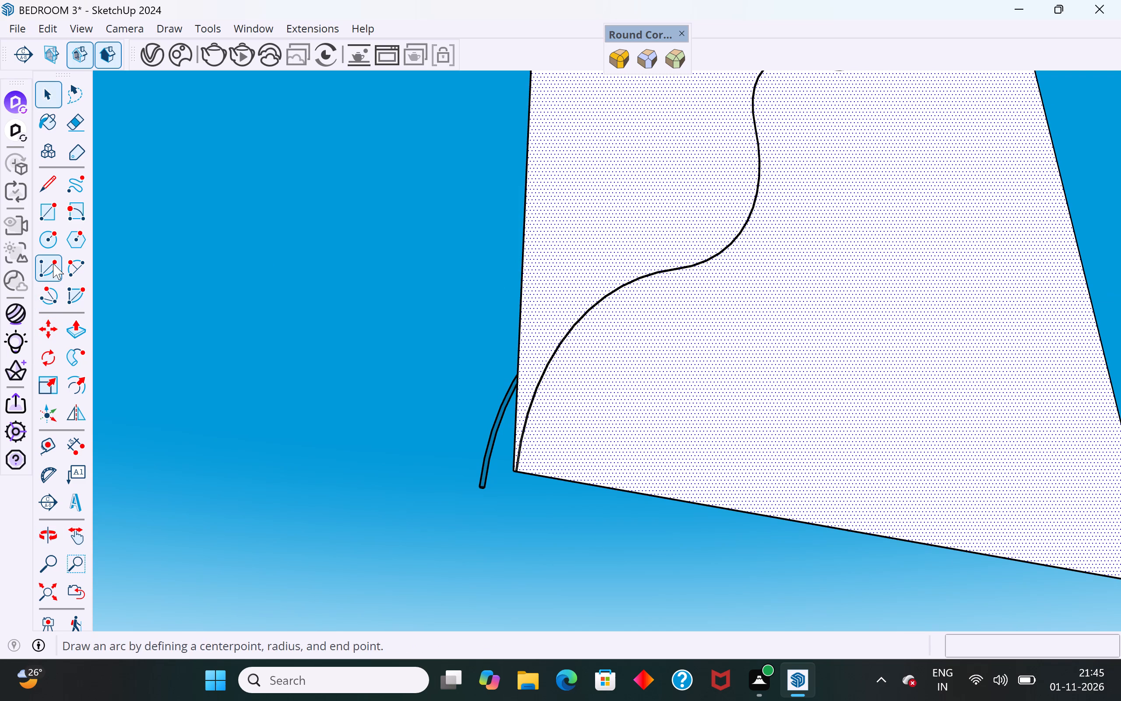
click(70, 269)
middle_drag(398, 429, 405, 561)
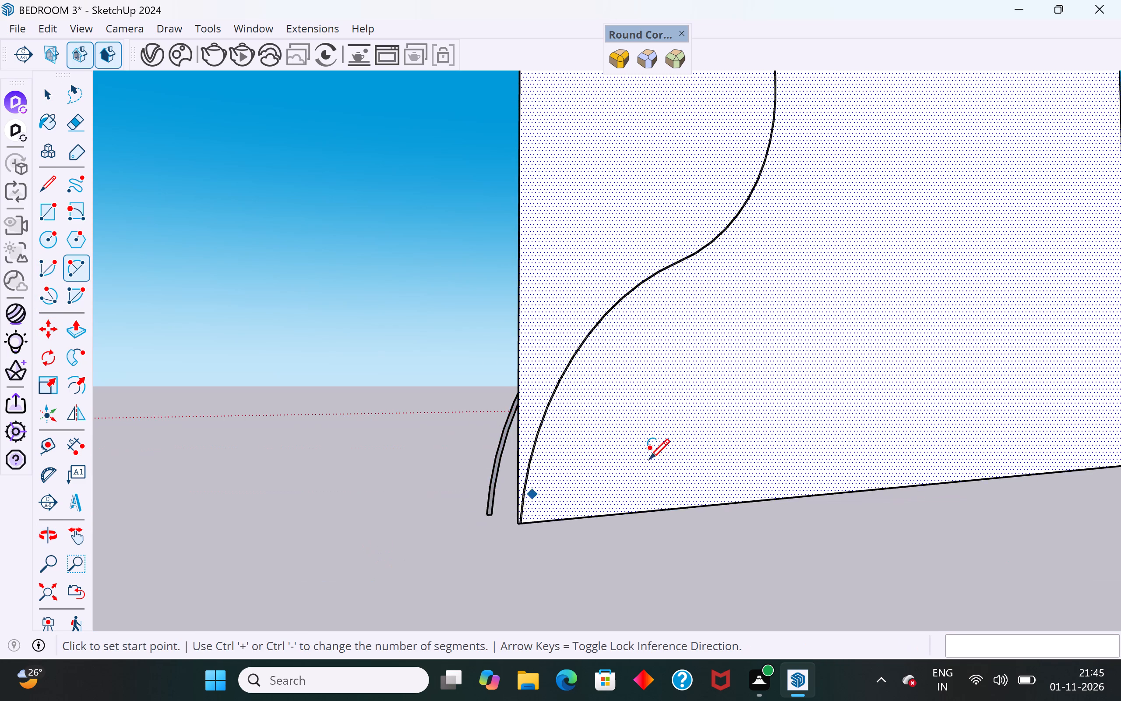
scroll(653, 458, up, 4)
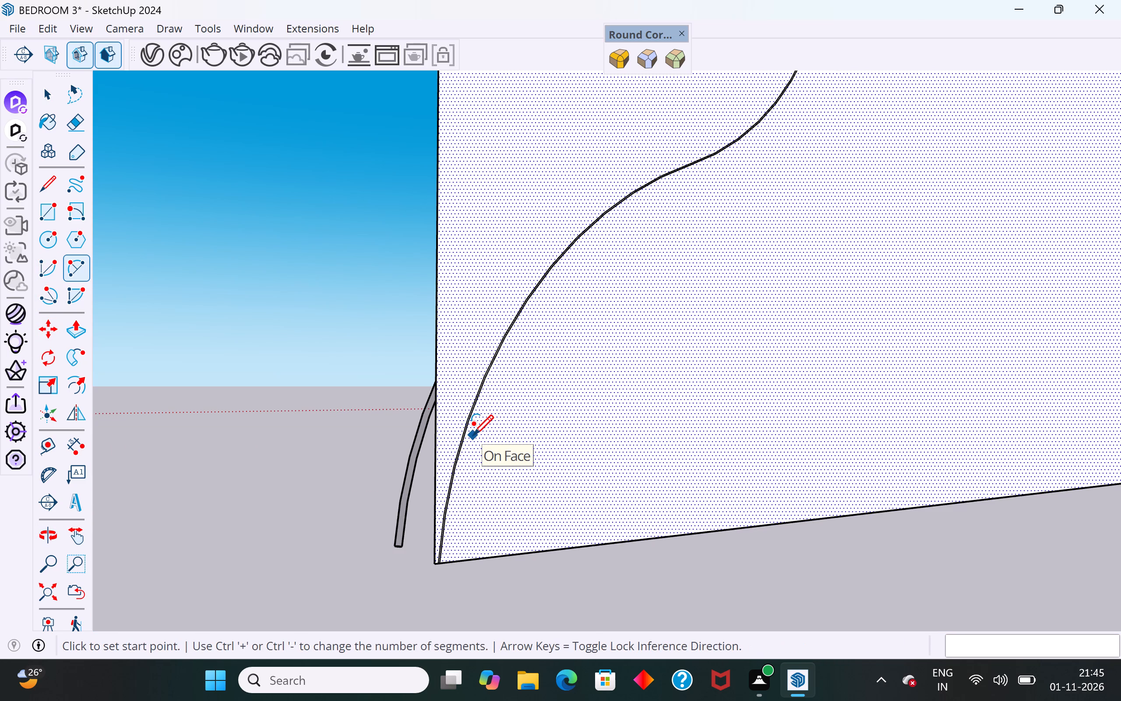
click(473, 435)
click(632, 382)
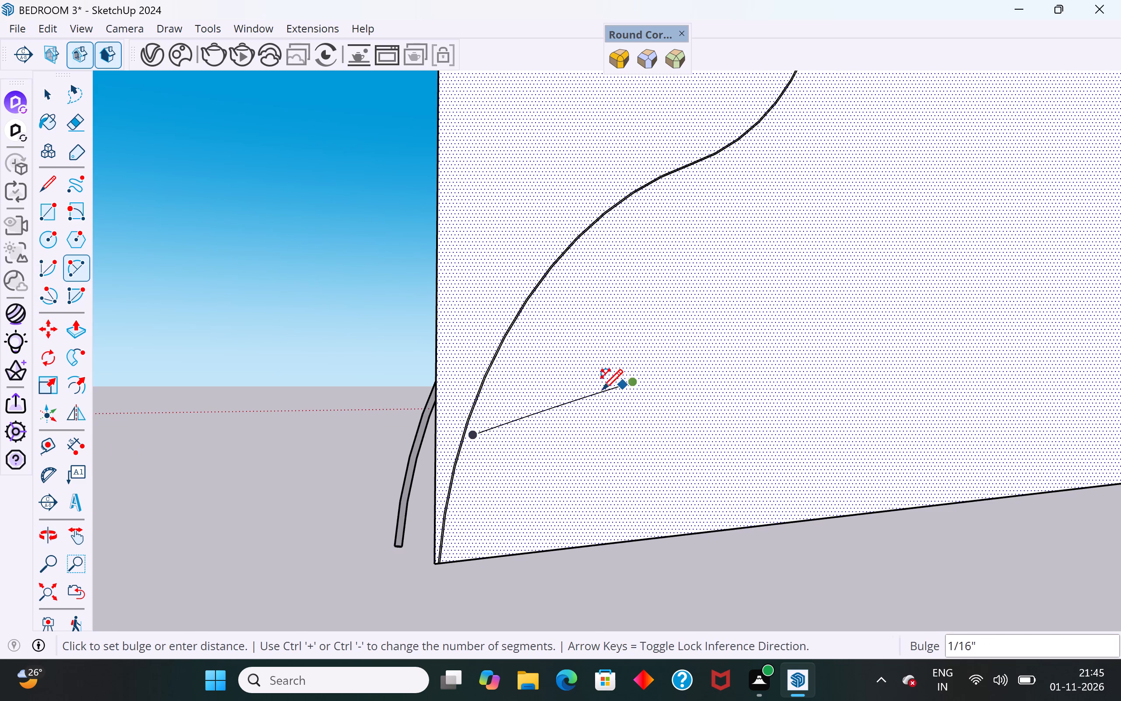
click(536, 371)
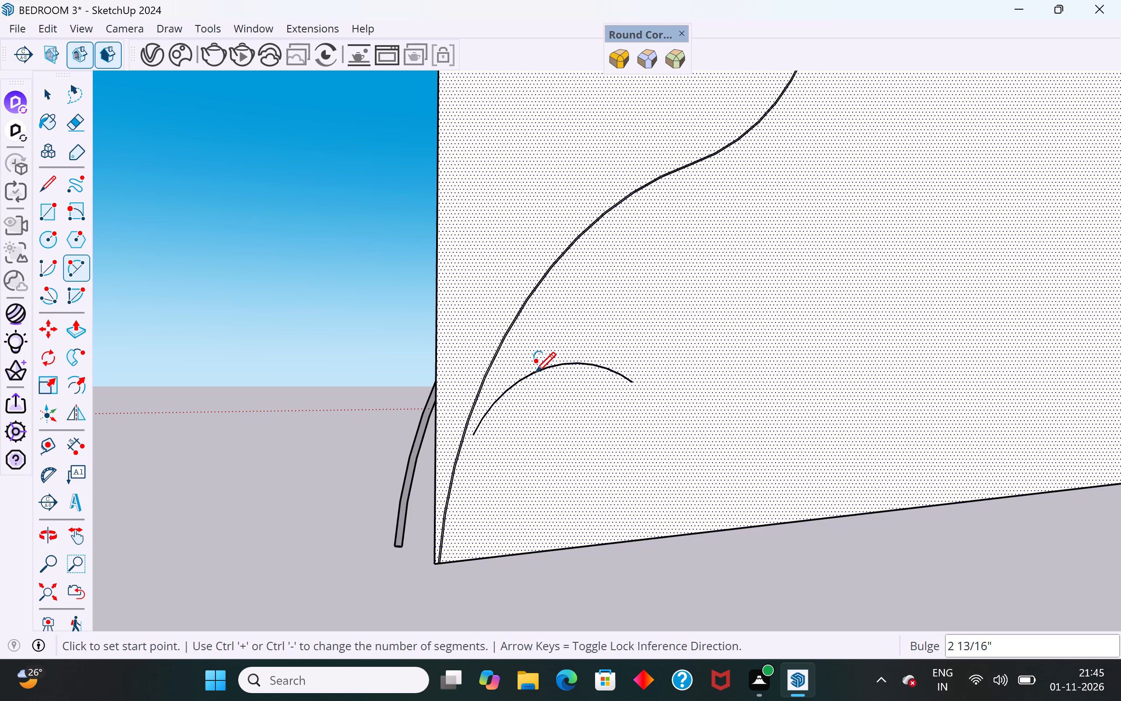
Close the leaf outline with a lower arc between the upper arc's endpoints, with a radius of about 11 9/16".
click(474, 436)
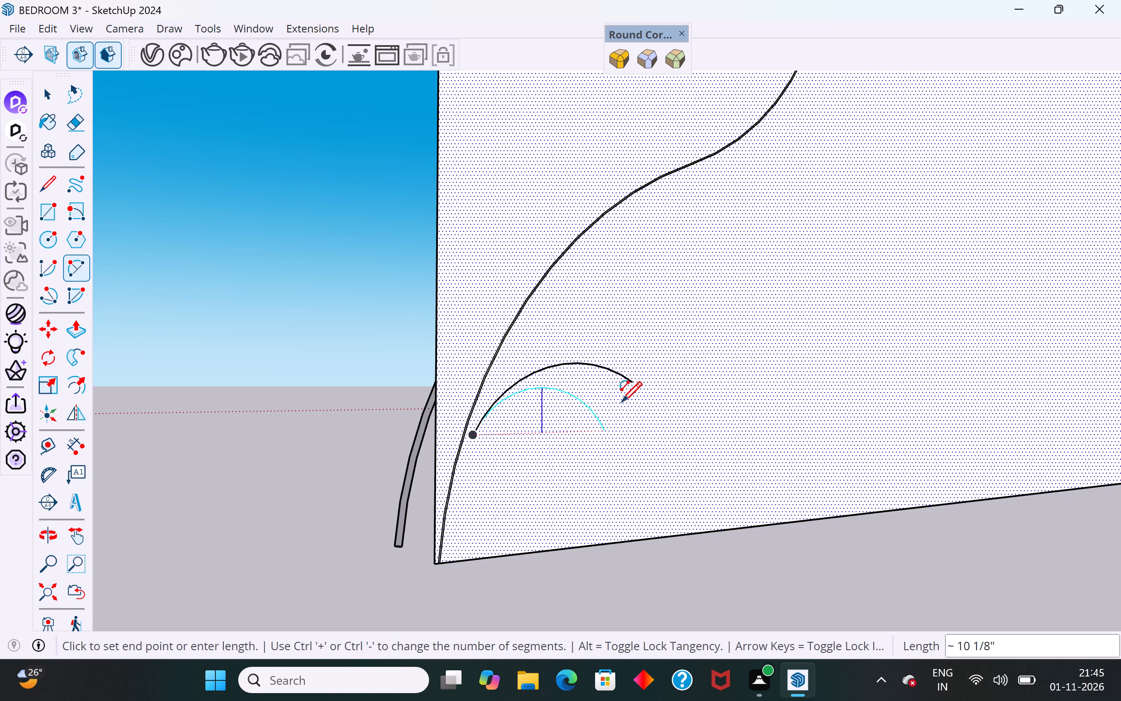
click(631, 386)
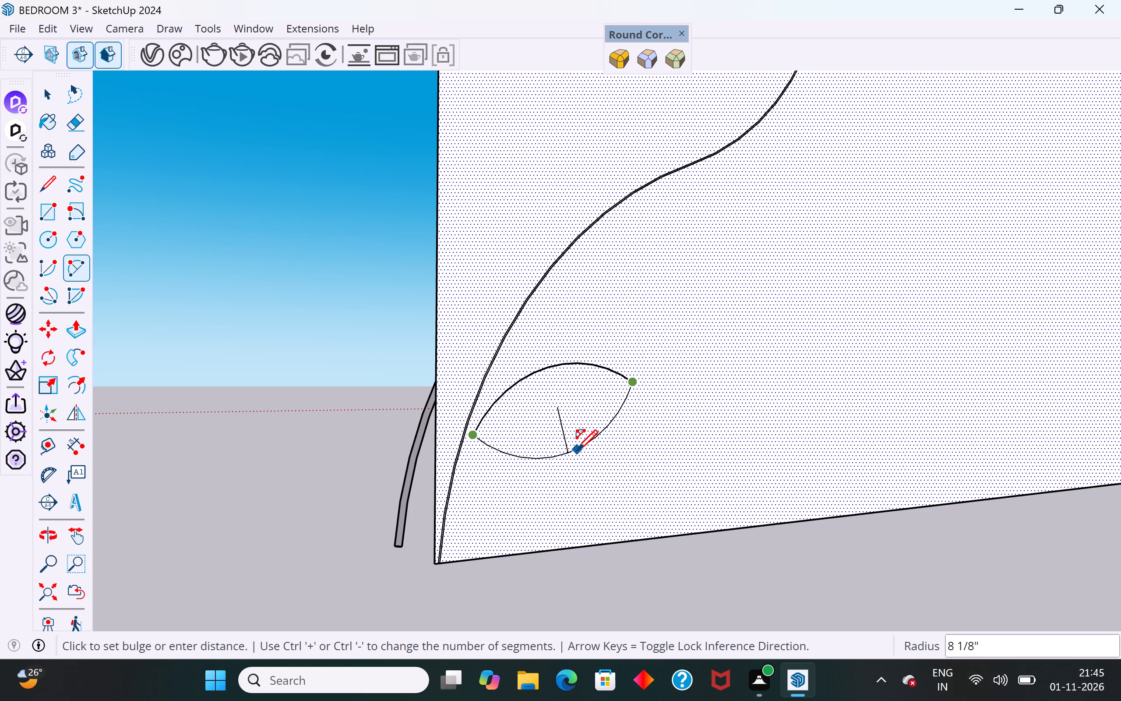
scroll(577, 450, up, 1)
middle_drag(577, 447, 592, 319)
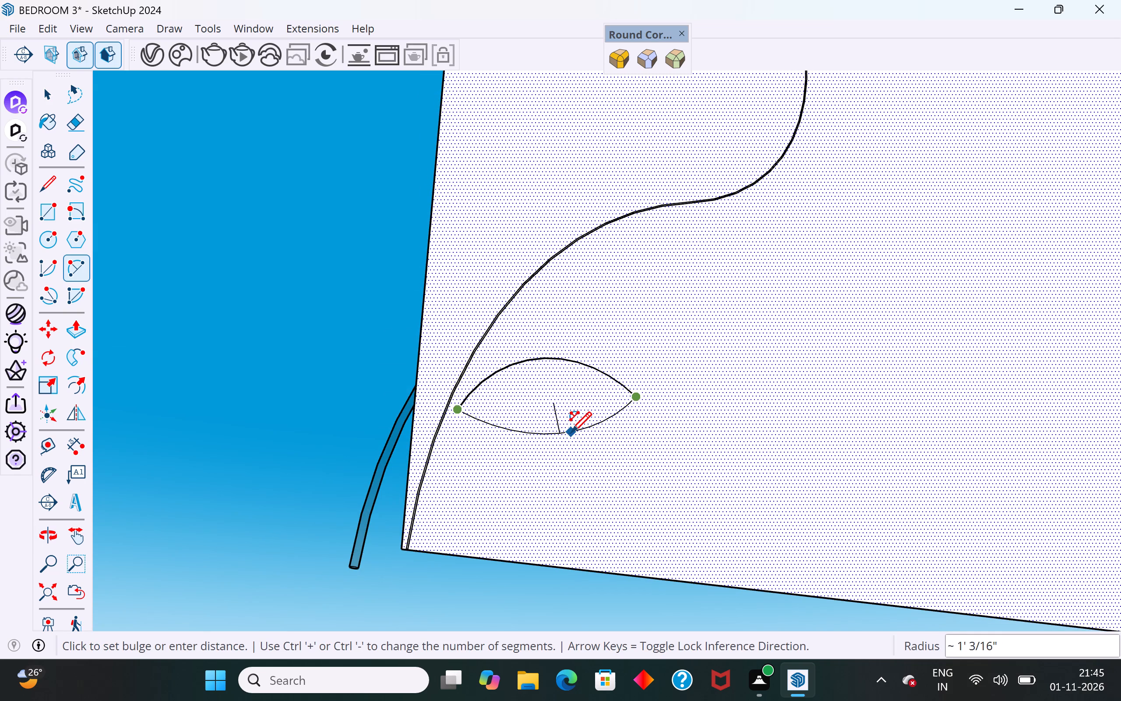
click(571, 434)
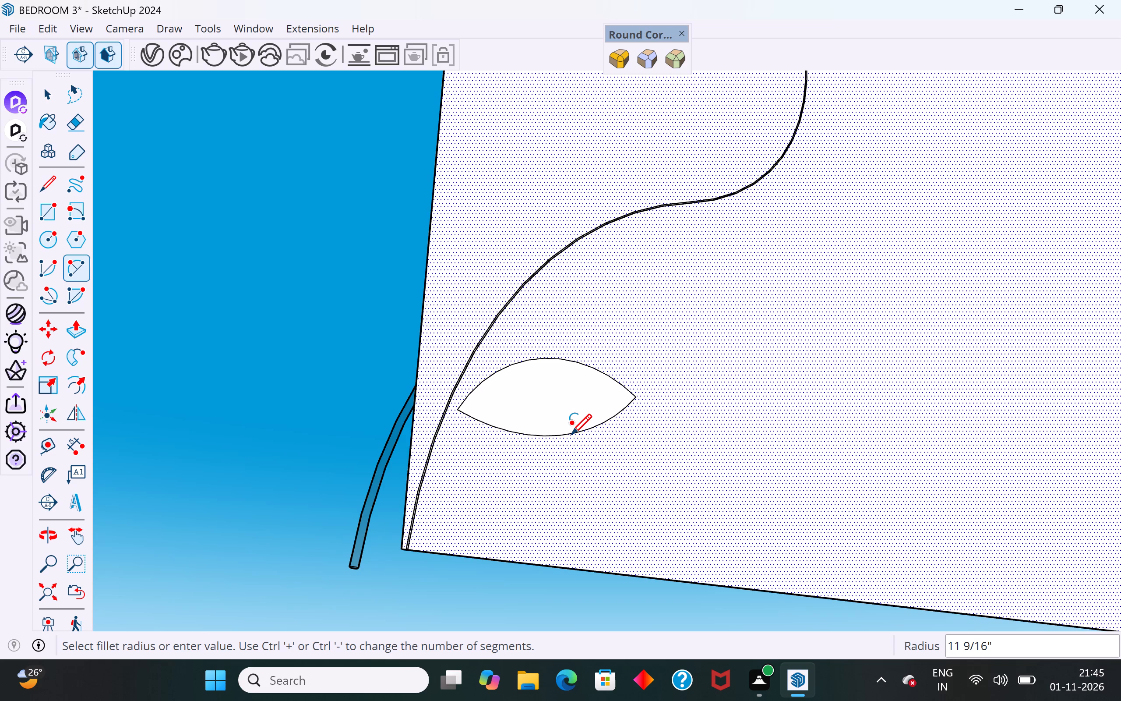
click(45, 94)
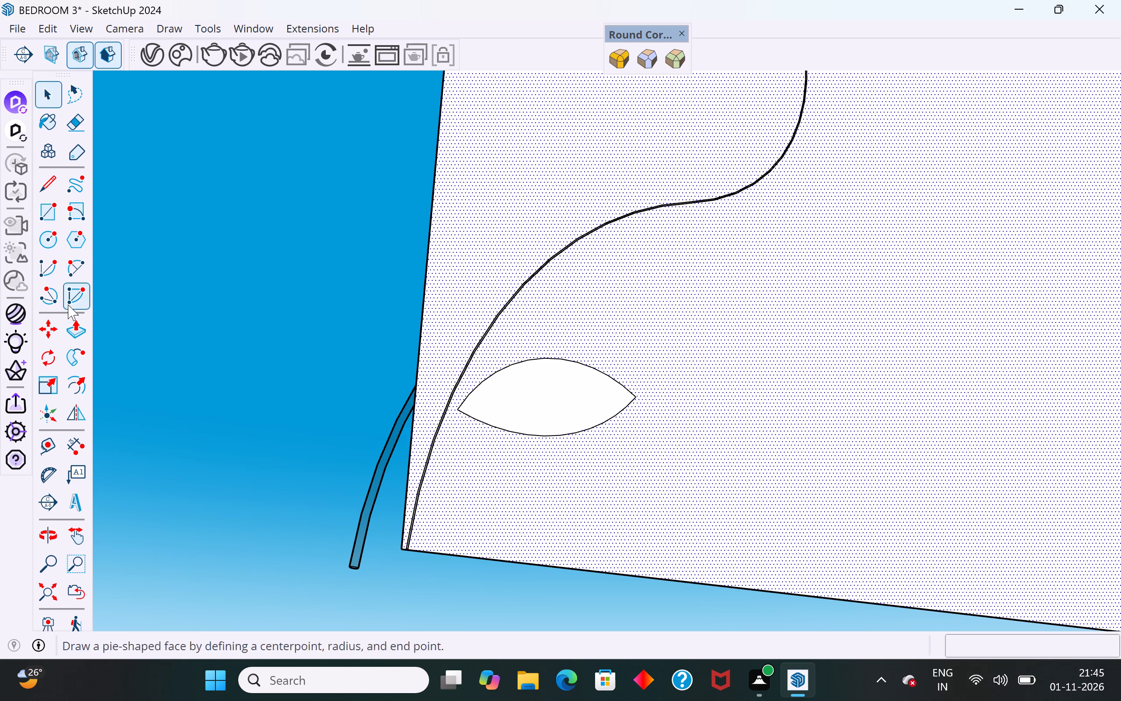
Draw the leaf's S-shaped midrib as two joined arcs from base tip to far tip, the second with a bulge of about 3/8".
click(75, 270)
scroll(485, 397, up, 3)
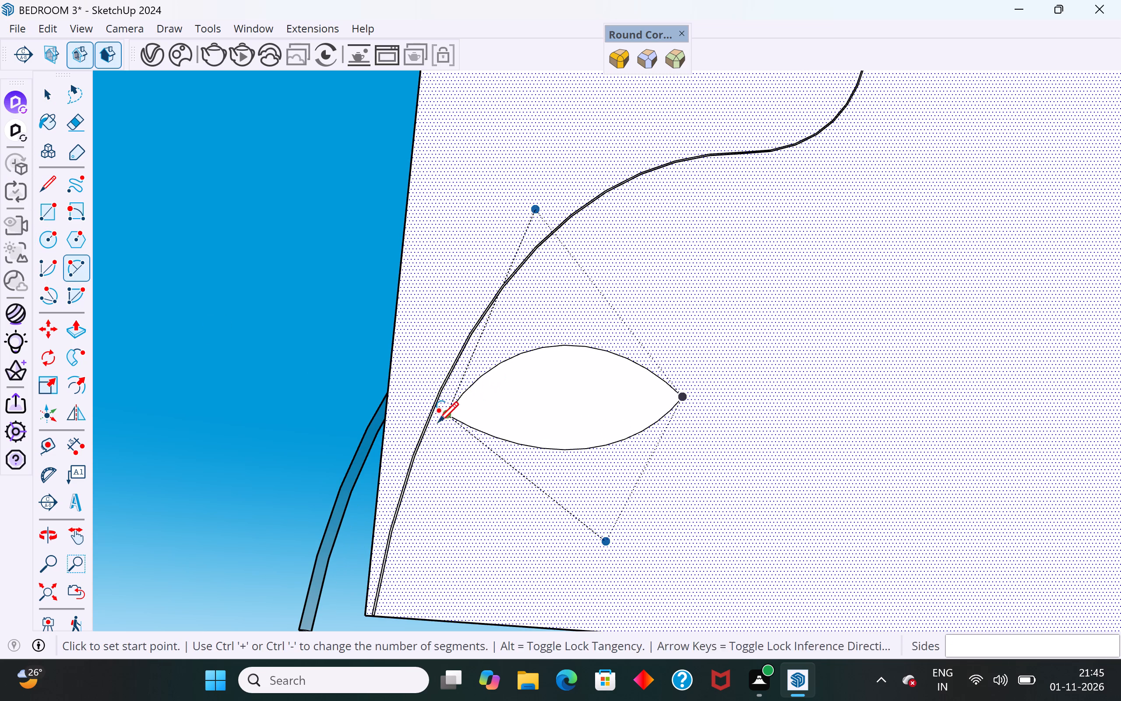
click(449, 415)
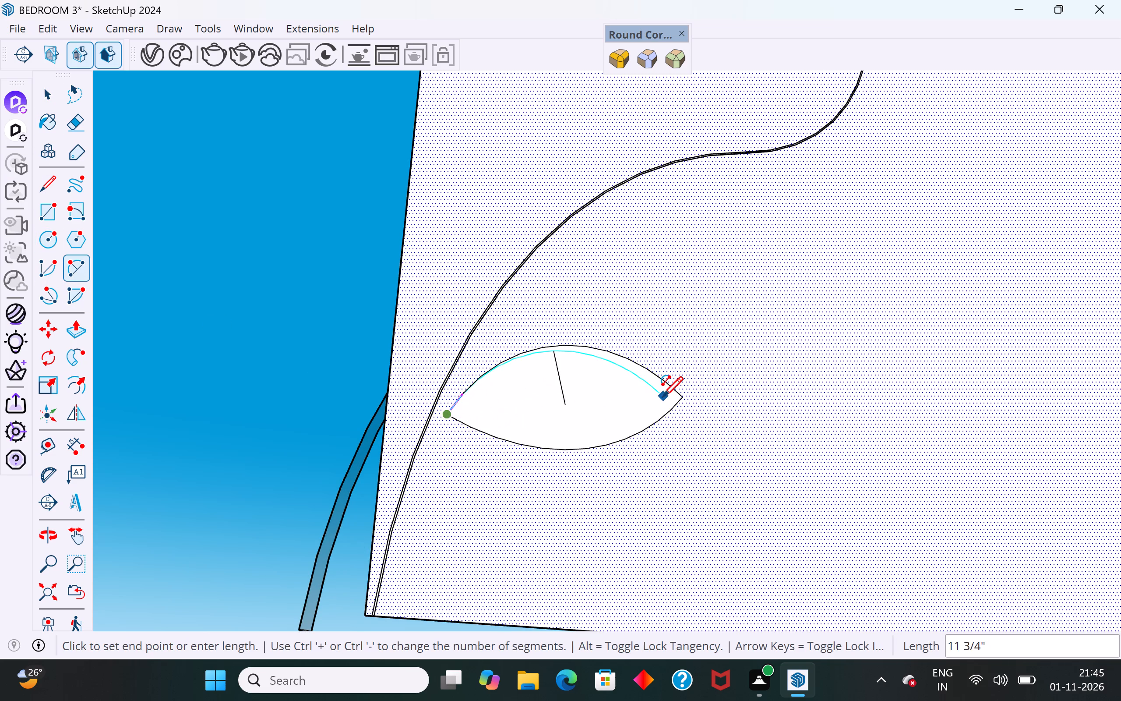
click(581, 399)
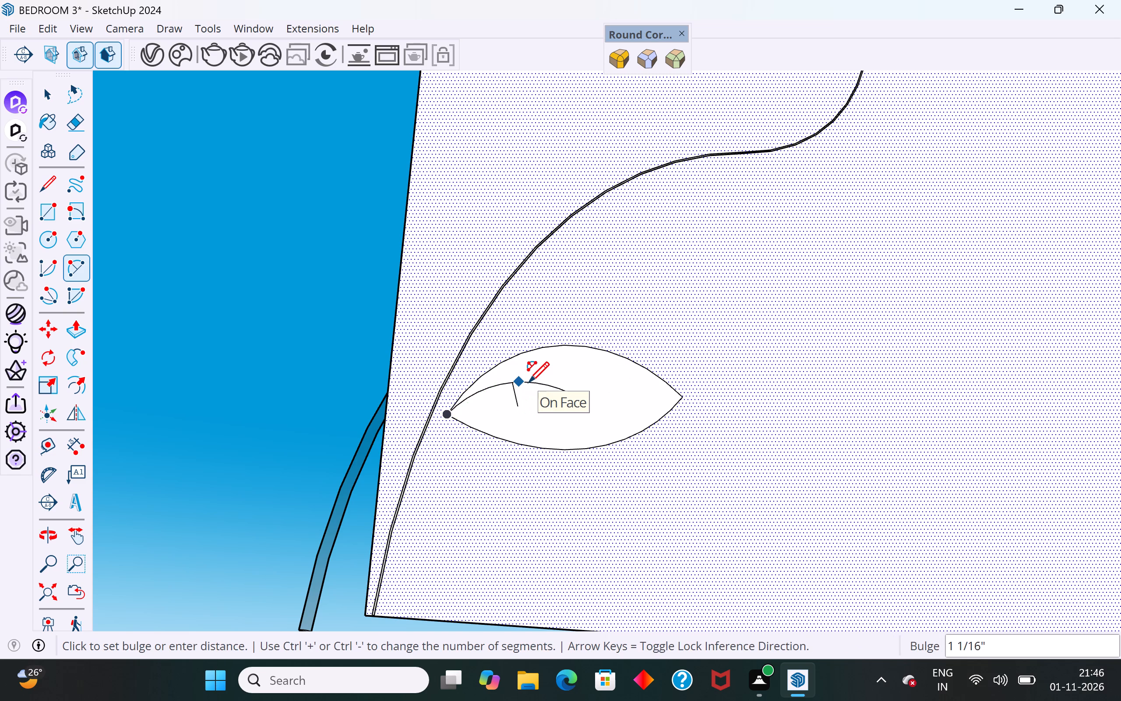
scroll(529, 382, up, 10)
middle_drag(498, 392, 481, 333)
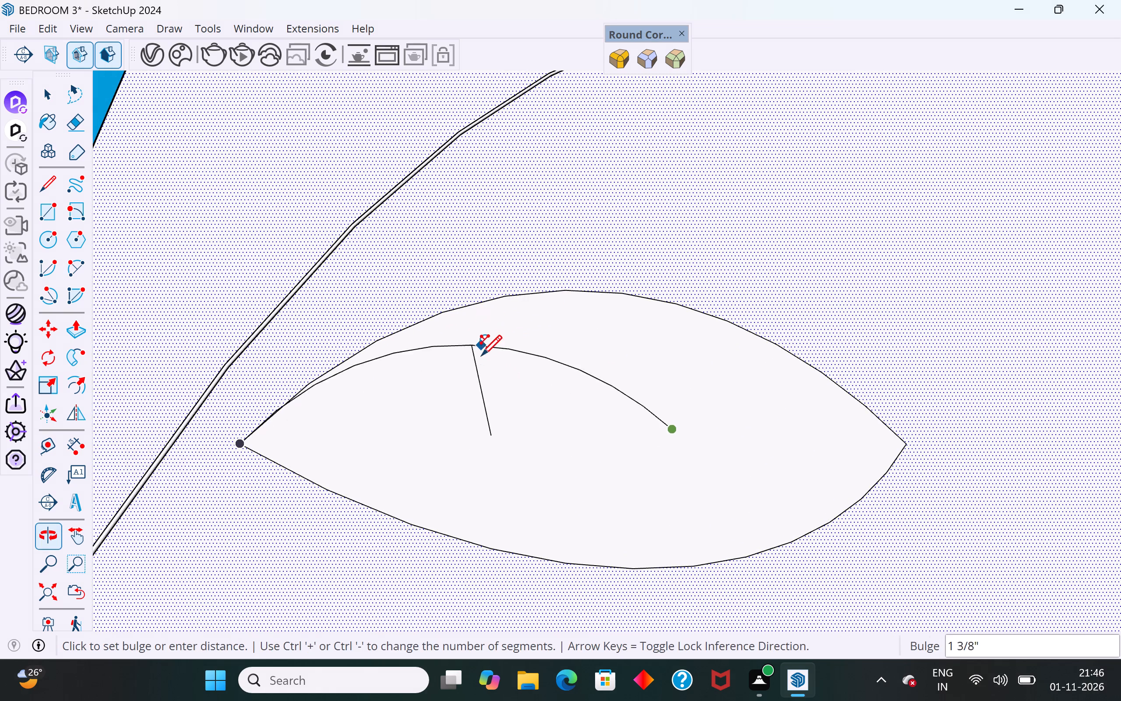
click(486, 377)
click(607, 402)
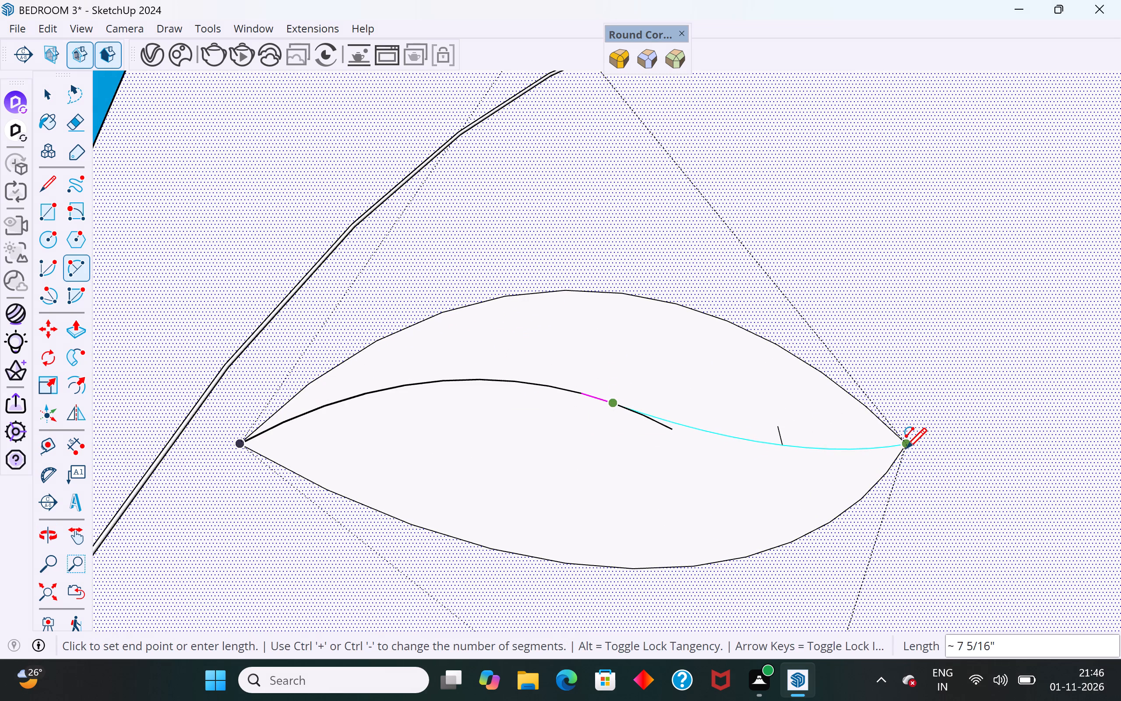
click(906, 448)
click(775, 444)
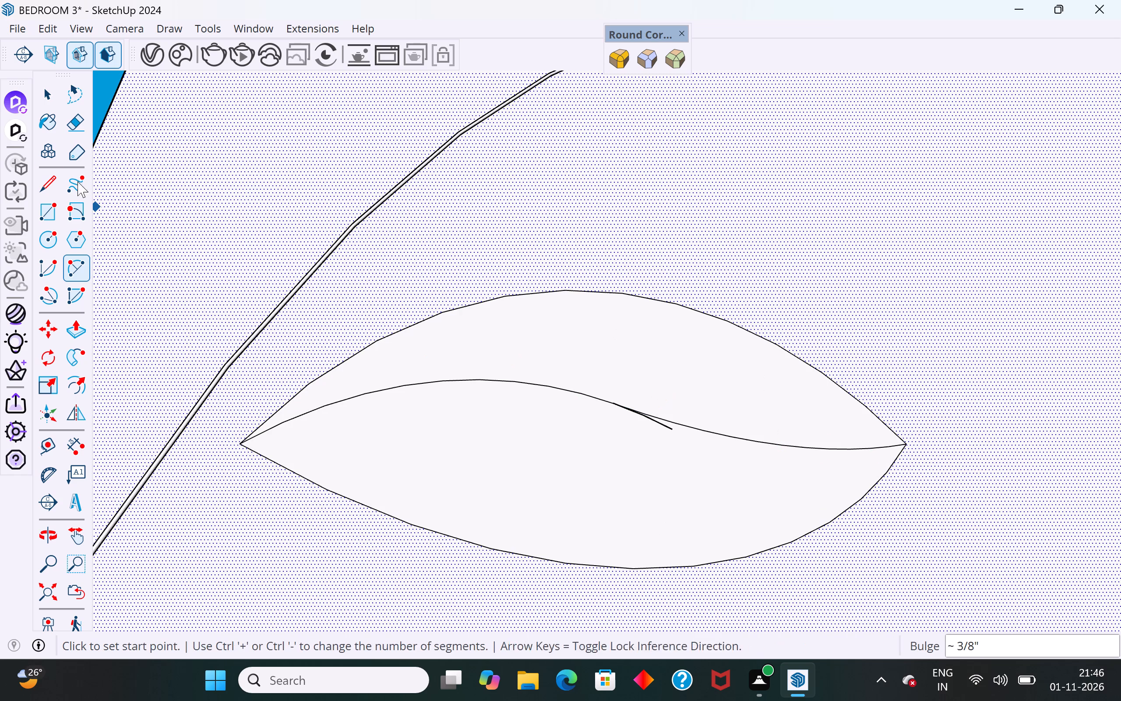
Delete the leftover stub of the midrib's first arc beyond the point where the second arc joins it.
click(56, 91)
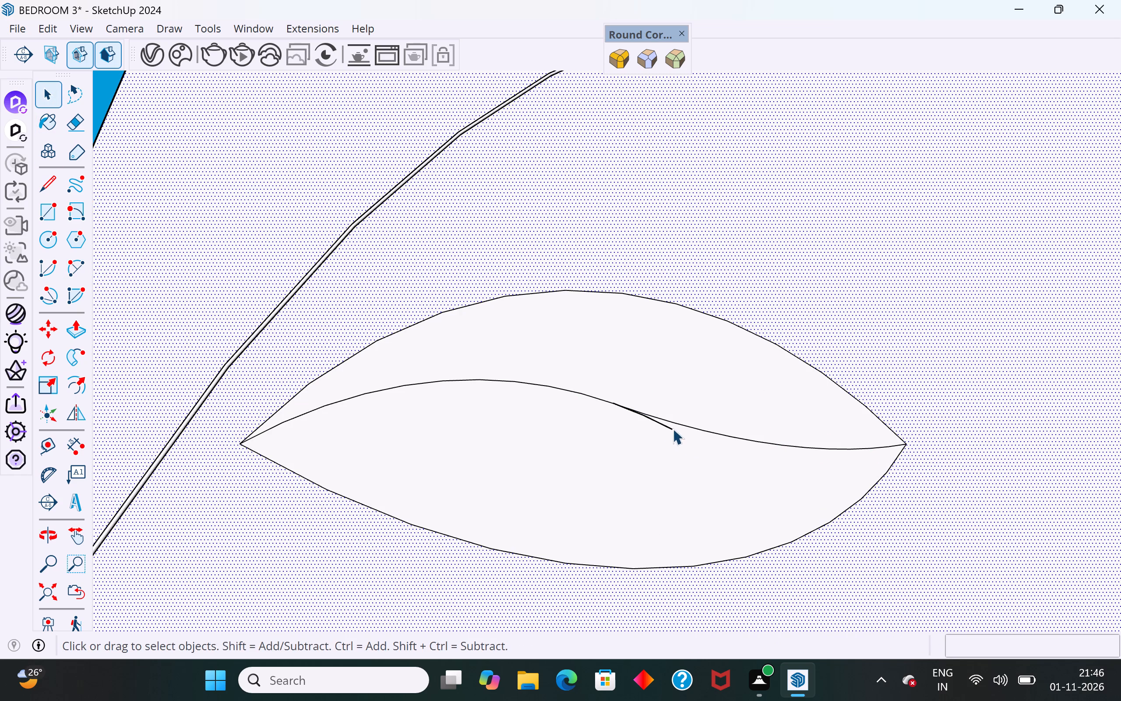
click(661, 425)
key(Delete)
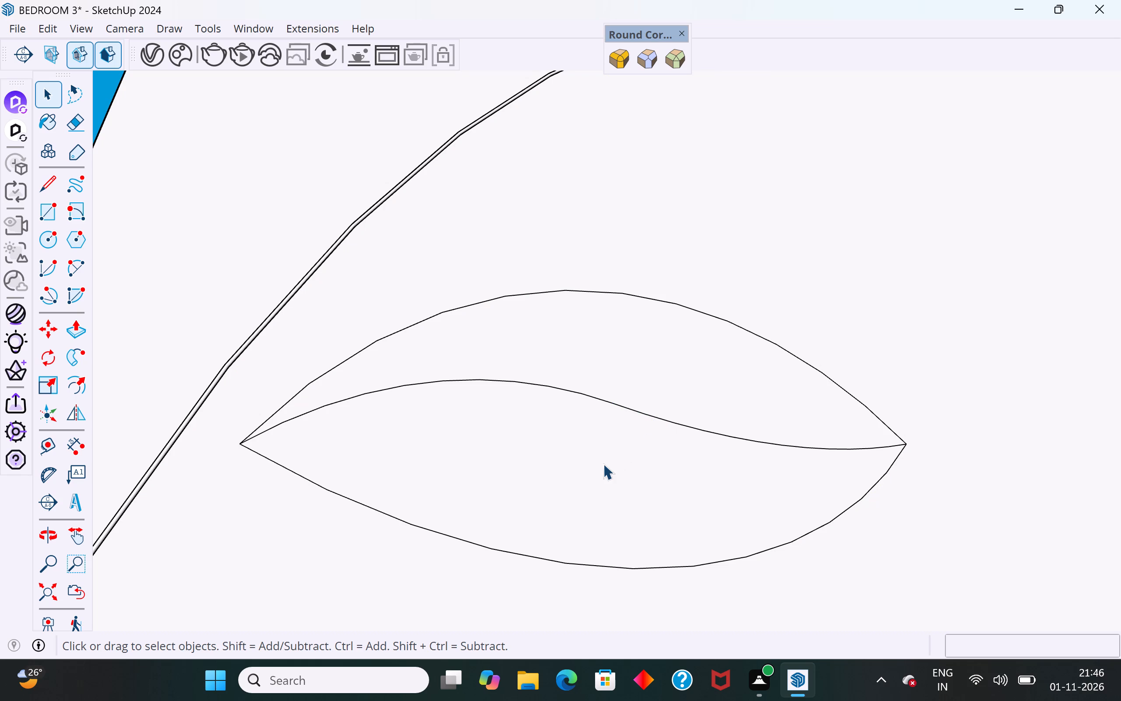
Examine the two leaf halves on either side of the midrib and their position on the panel.
click(603, 464)
click(627, 358)
click(624, 499)
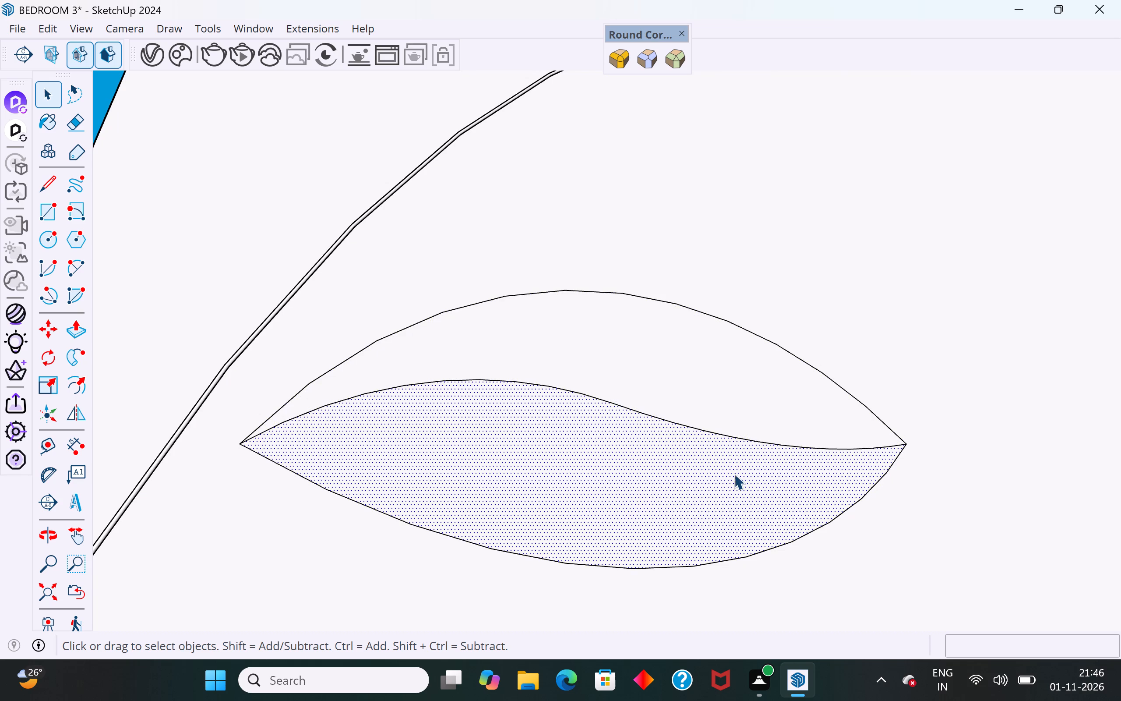
scroll(733, 483, down, 8)
scroll(675, 485, down, 10)
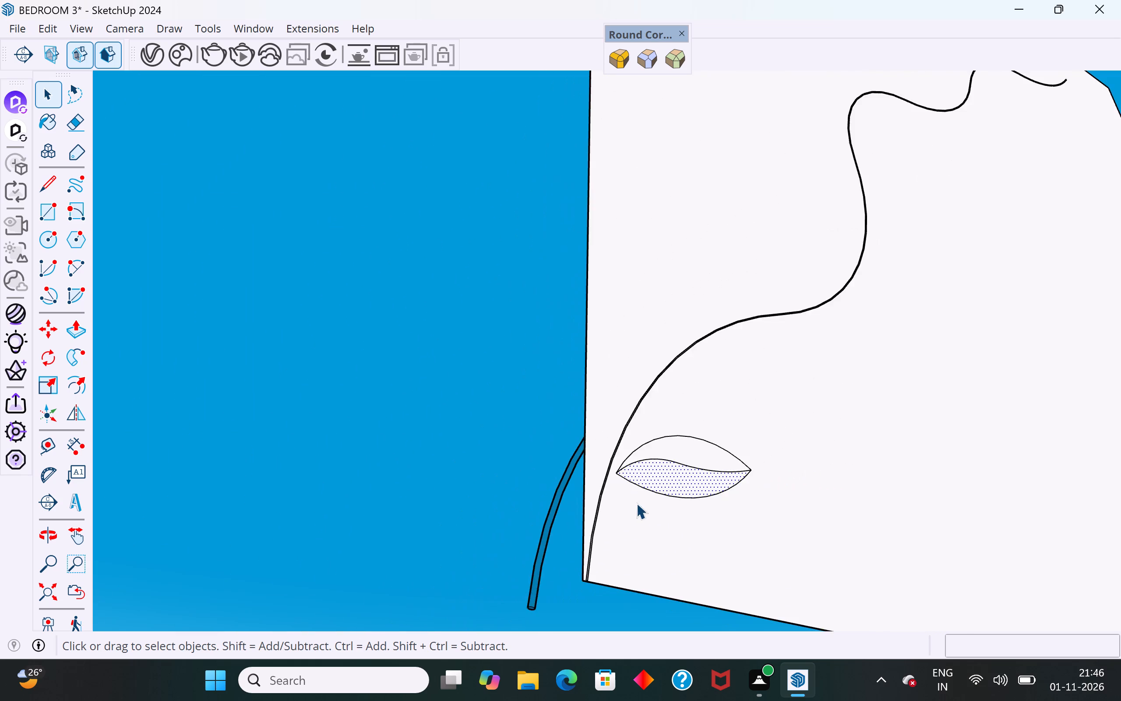
scroll(636, 503, down, 2)
scroll(620, 424, up, 3)
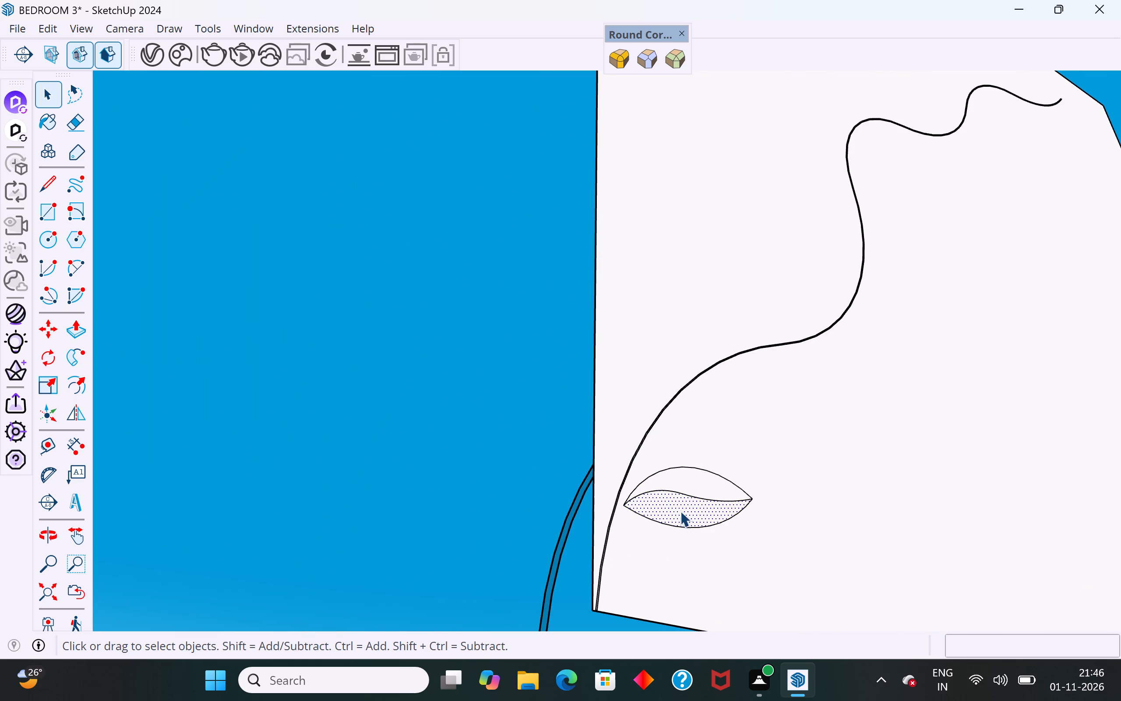
click(683, 524)
click(691, 526)
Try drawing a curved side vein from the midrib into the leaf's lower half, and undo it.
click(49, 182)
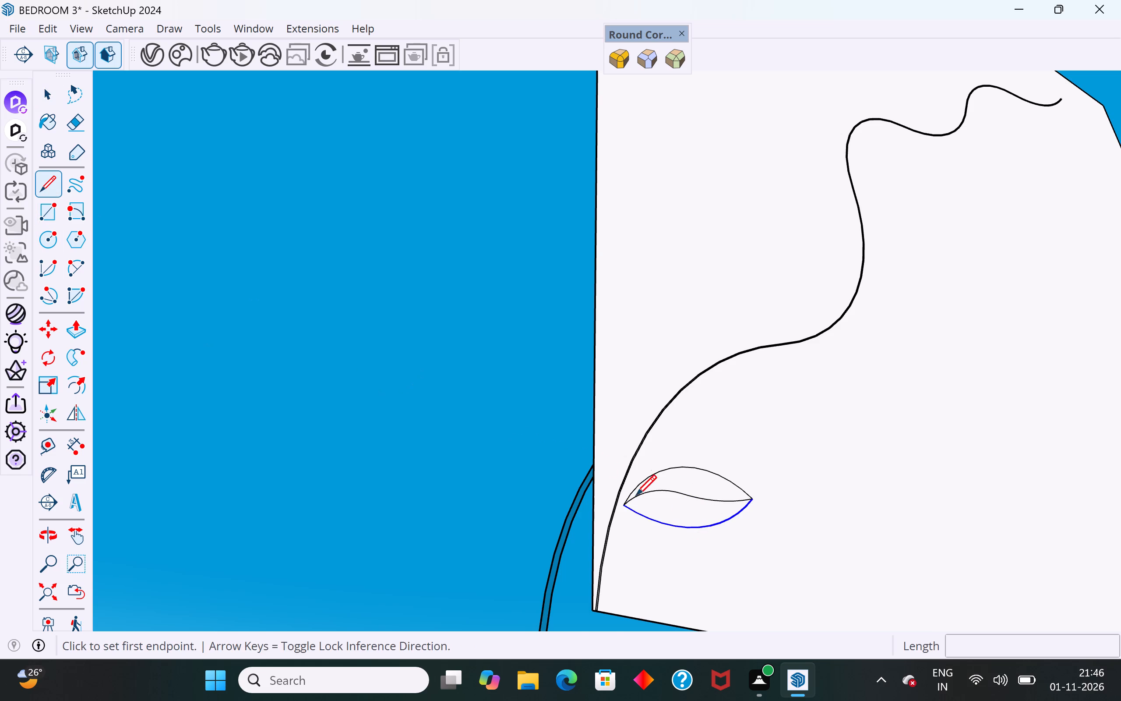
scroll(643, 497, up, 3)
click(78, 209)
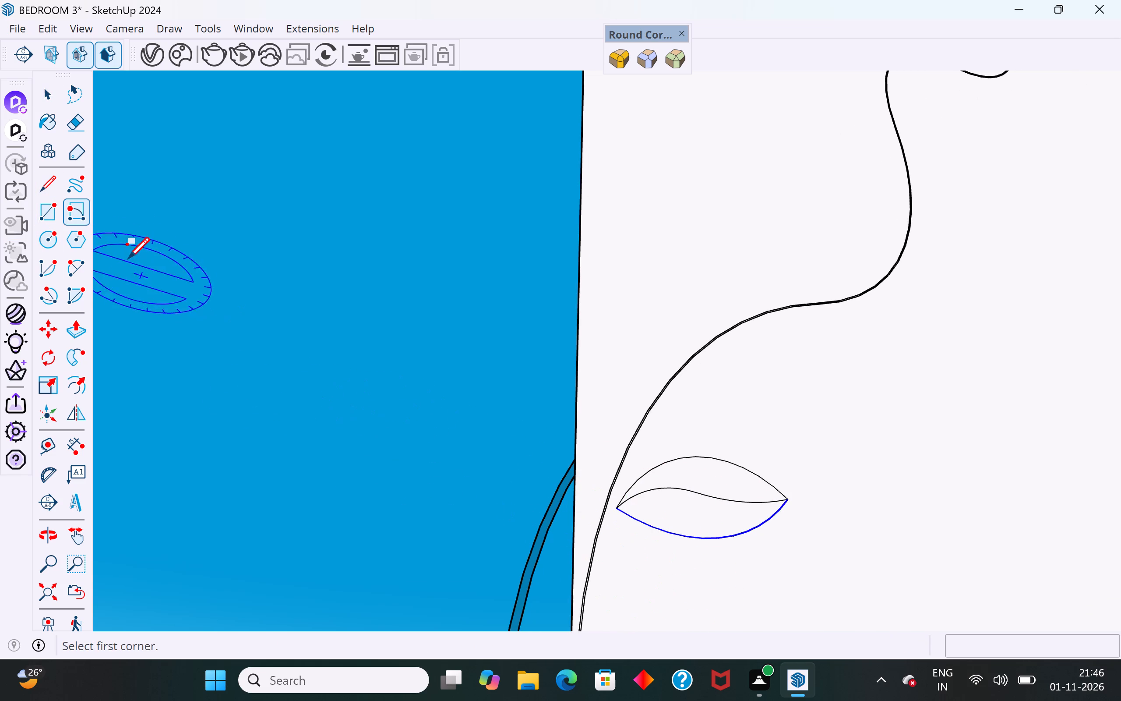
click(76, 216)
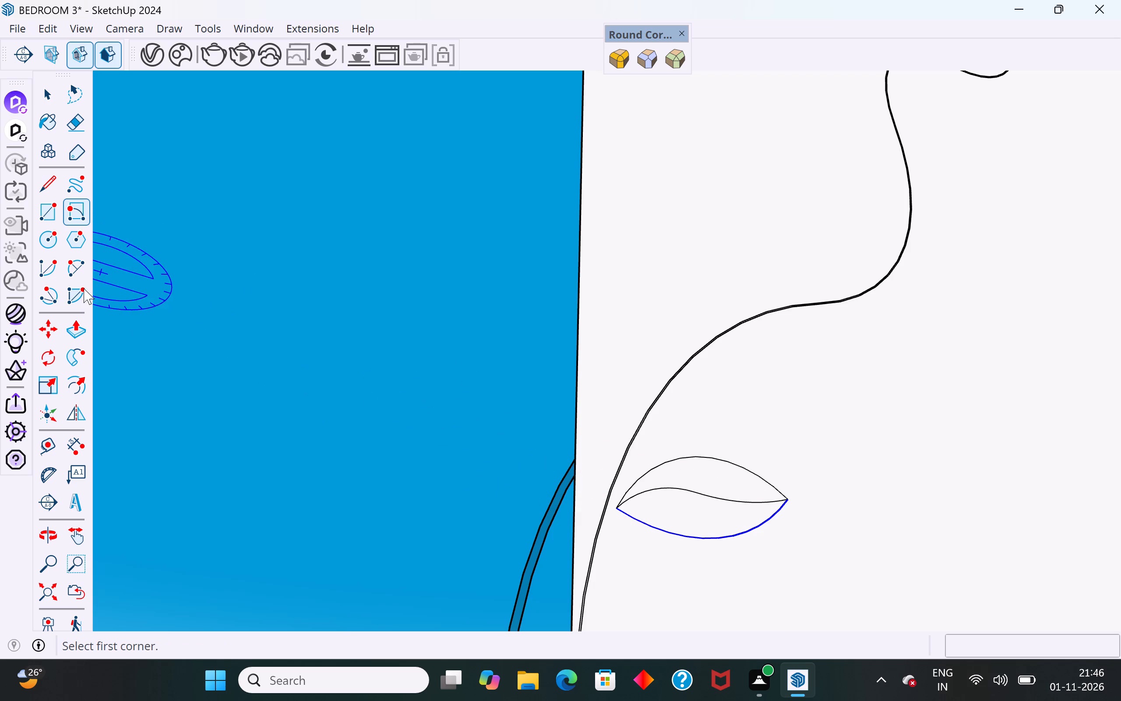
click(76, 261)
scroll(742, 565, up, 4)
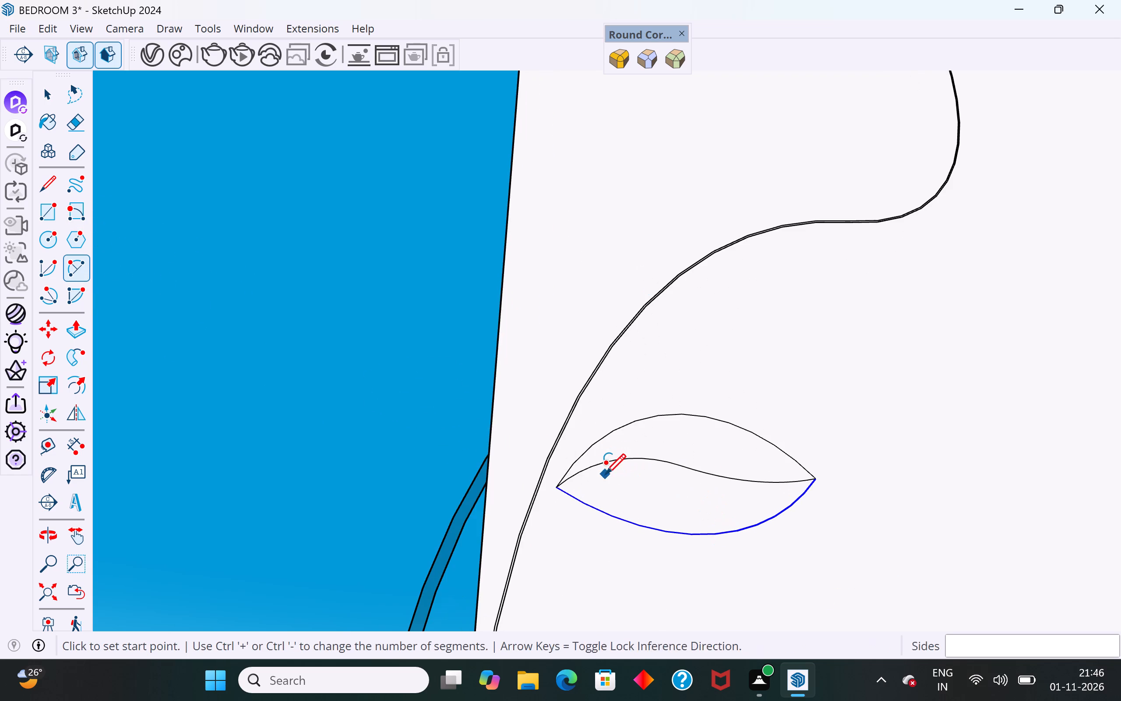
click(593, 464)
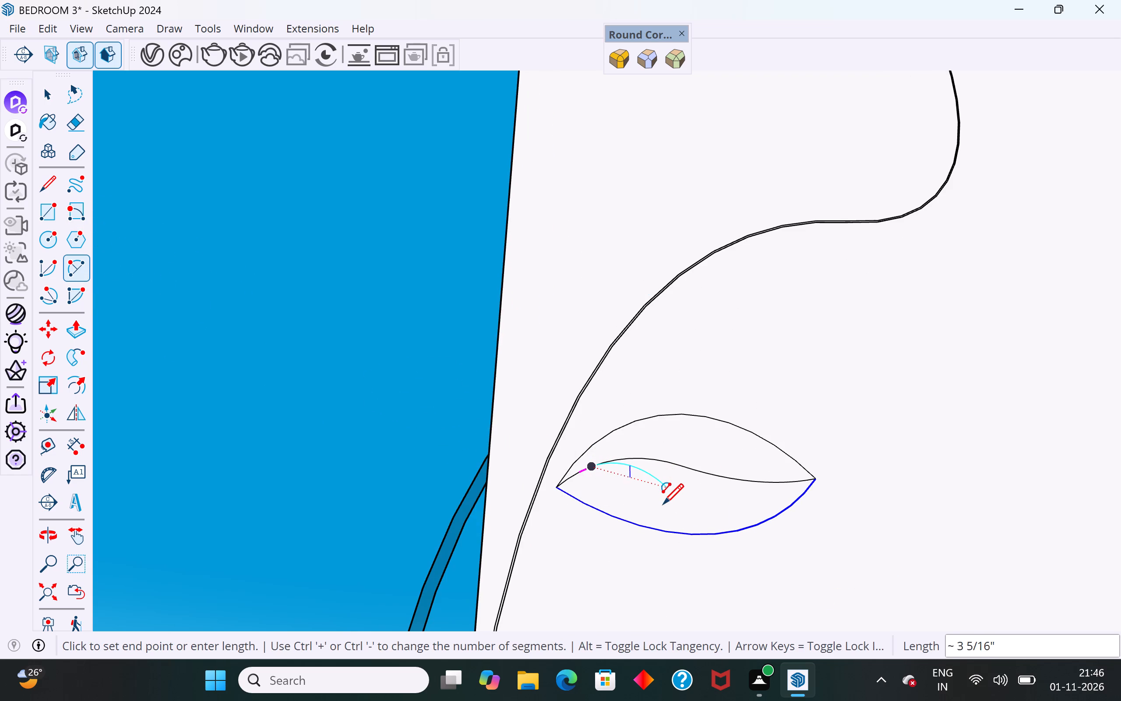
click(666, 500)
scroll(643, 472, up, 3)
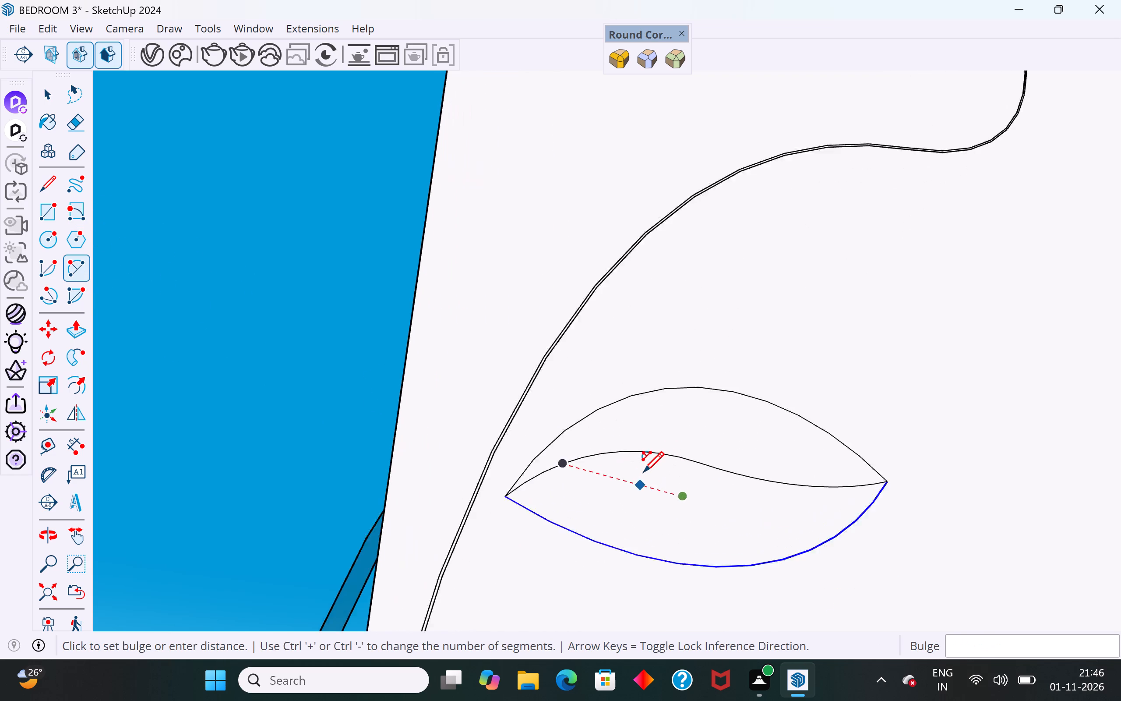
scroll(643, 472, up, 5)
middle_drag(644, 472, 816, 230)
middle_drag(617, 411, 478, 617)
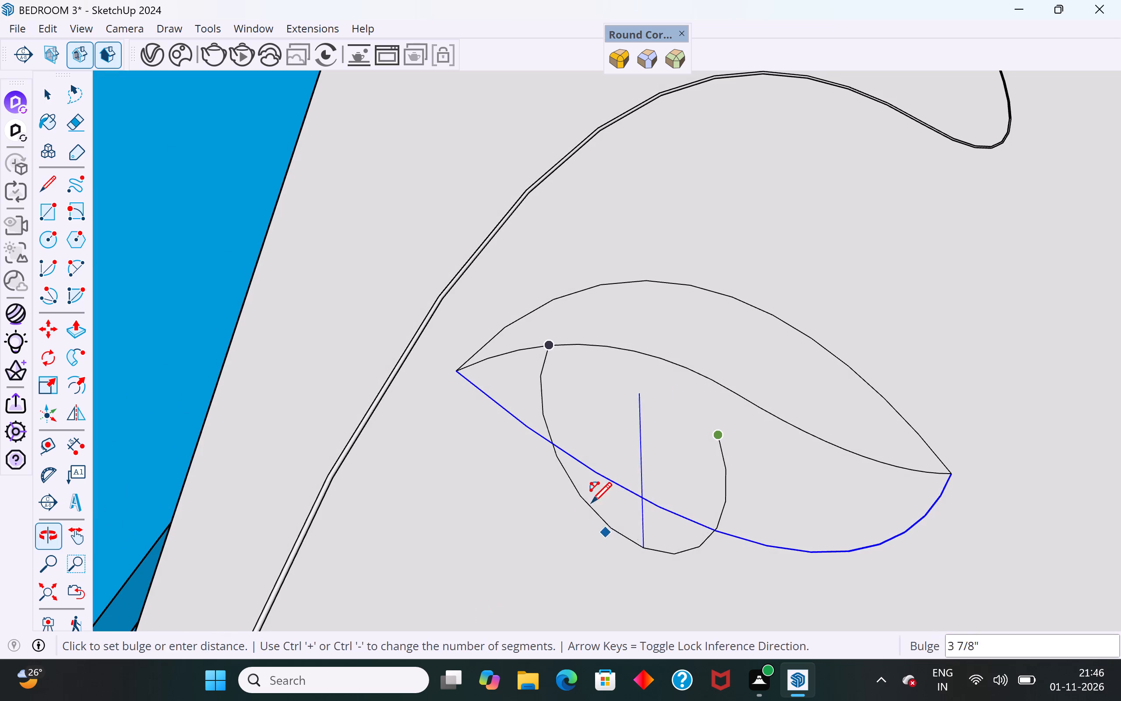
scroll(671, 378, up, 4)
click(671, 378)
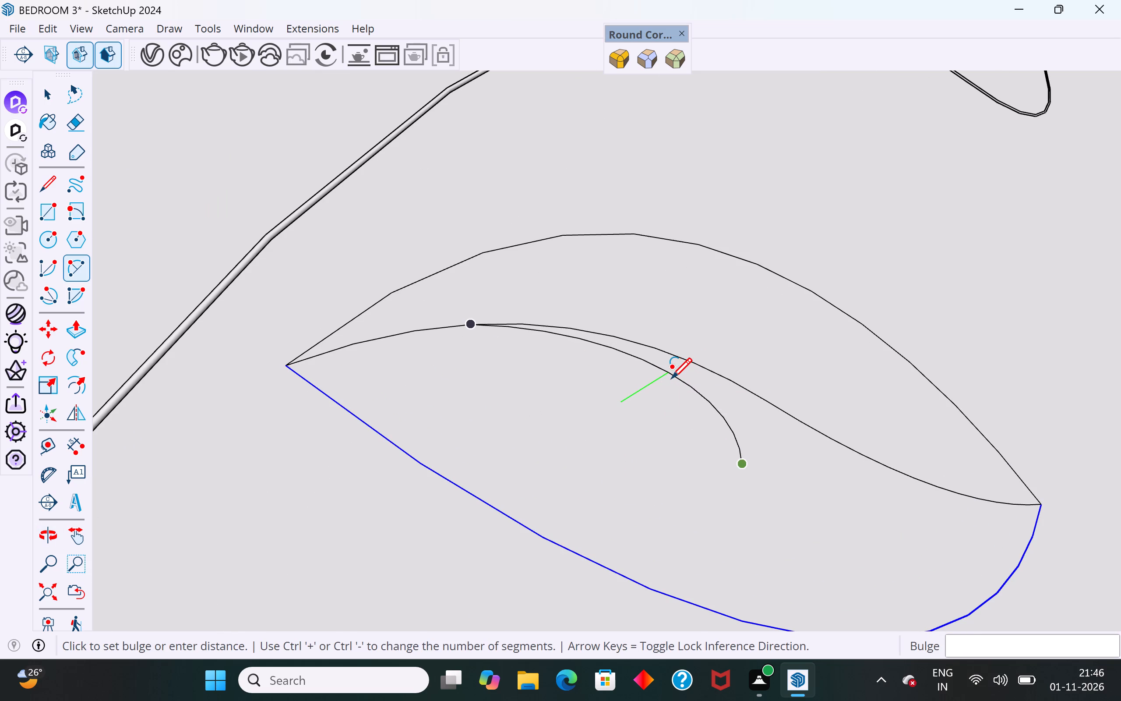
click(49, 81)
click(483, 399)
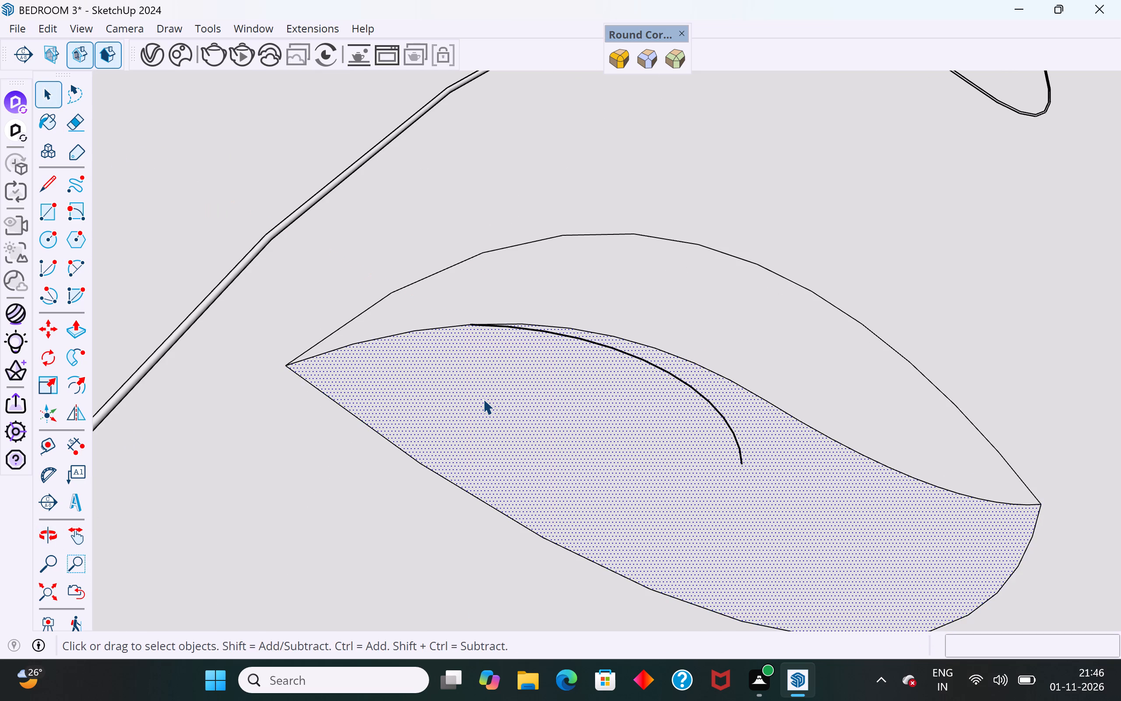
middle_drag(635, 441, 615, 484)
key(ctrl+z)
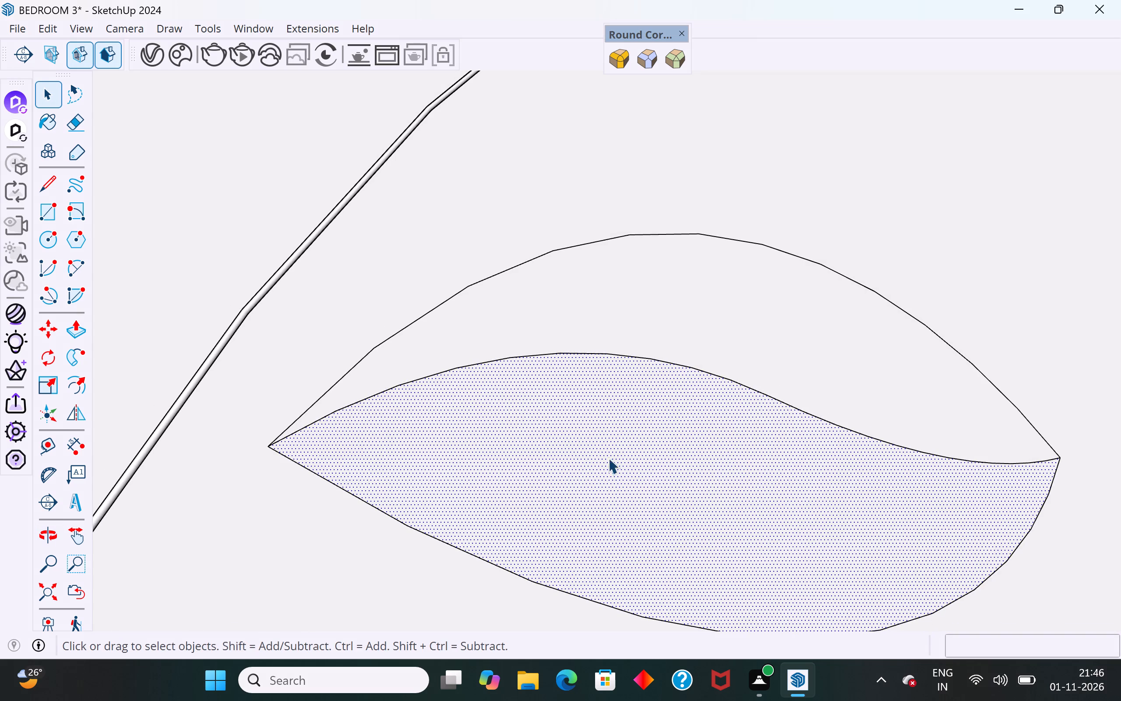
Draw a side vein arc from the midrib near the leaf's base into the lower half, with a bulge of about 7/16".
scroll(559, 543, down, 2)
scroll(0, 244, down, 1)
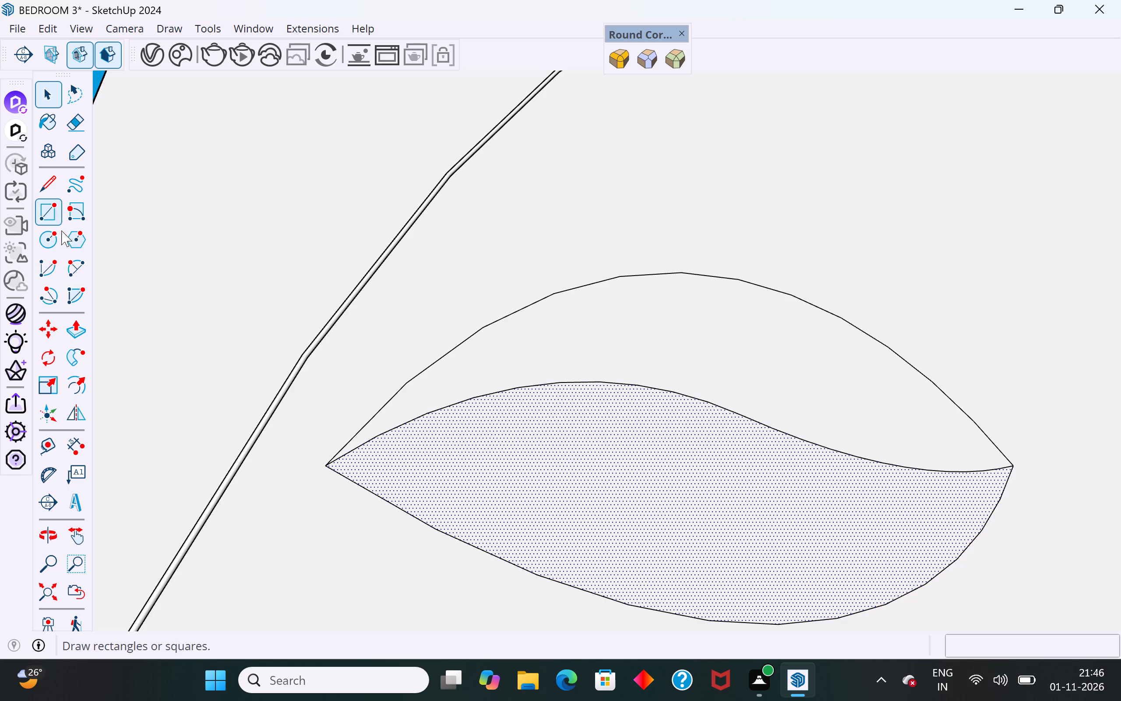
click(78, 269)
click(406, 425)
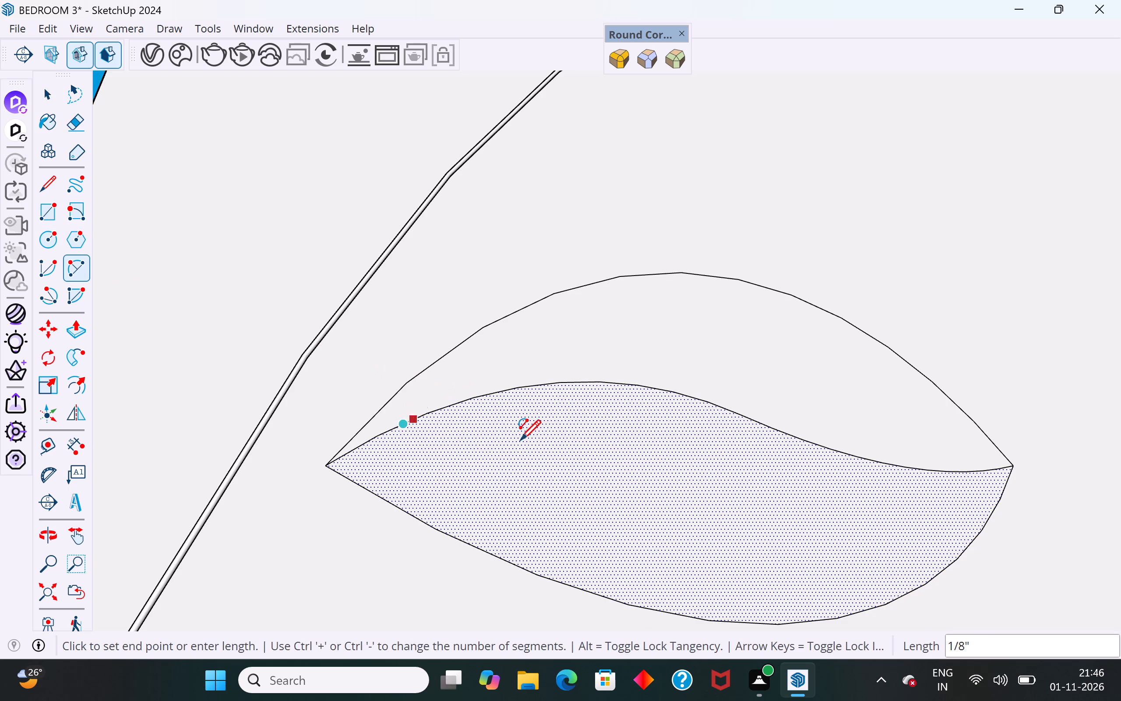
click(606, 492)
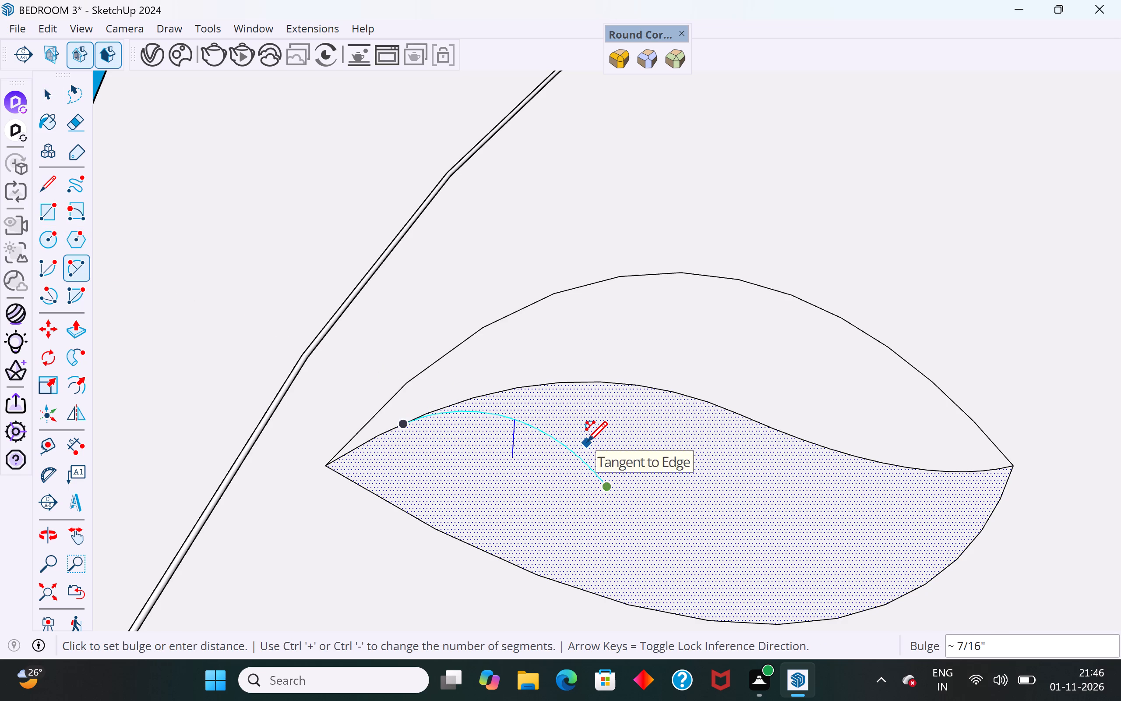
click(587, 442)
Draw a second side vein arc from the midrib's crest into the leaf's upper half, with a bulge of about 1/4".
click(589, 381)
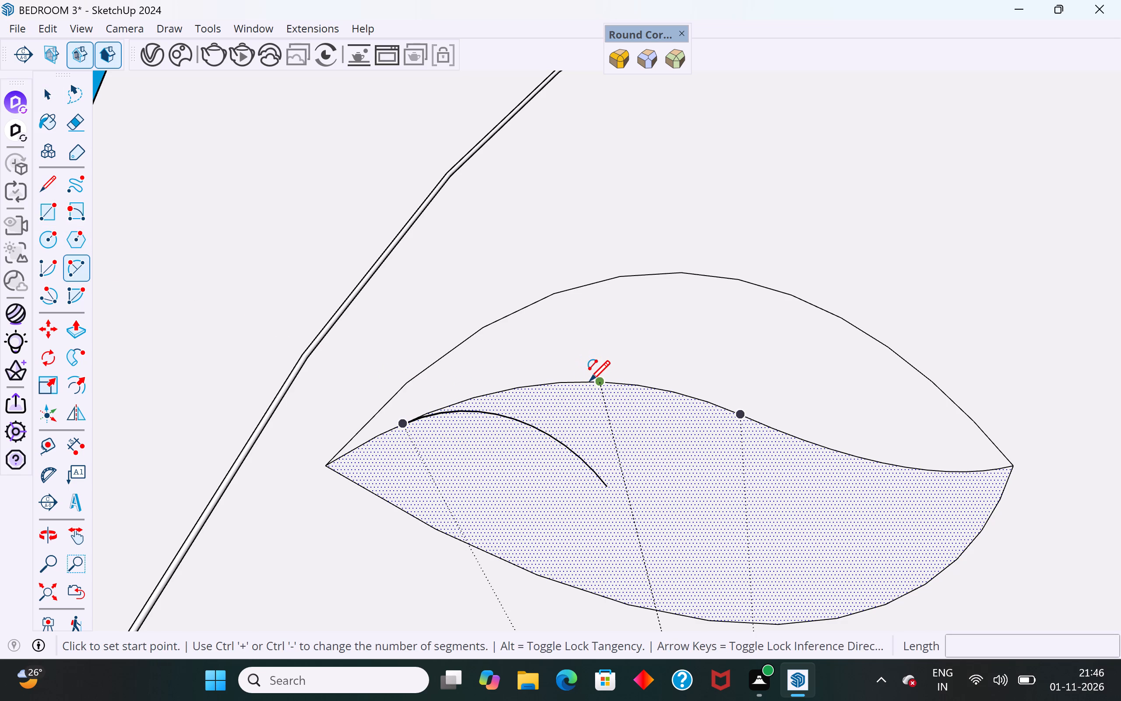
click(786, 339)
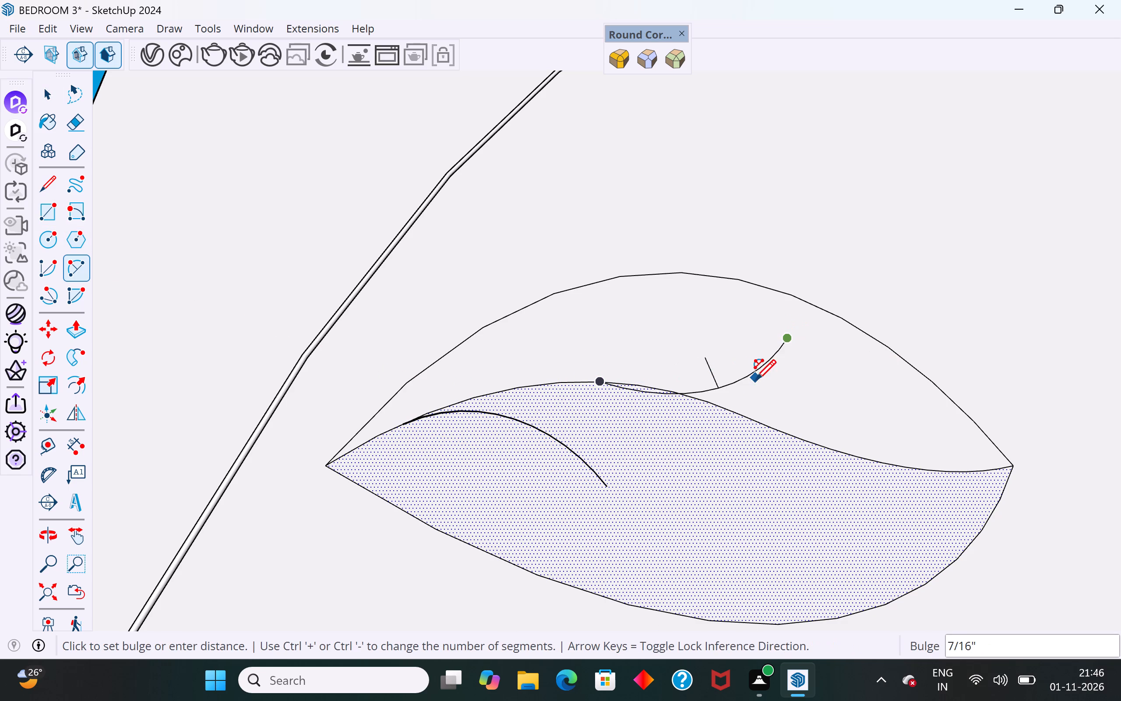
scroll(722, 363, up, 2)
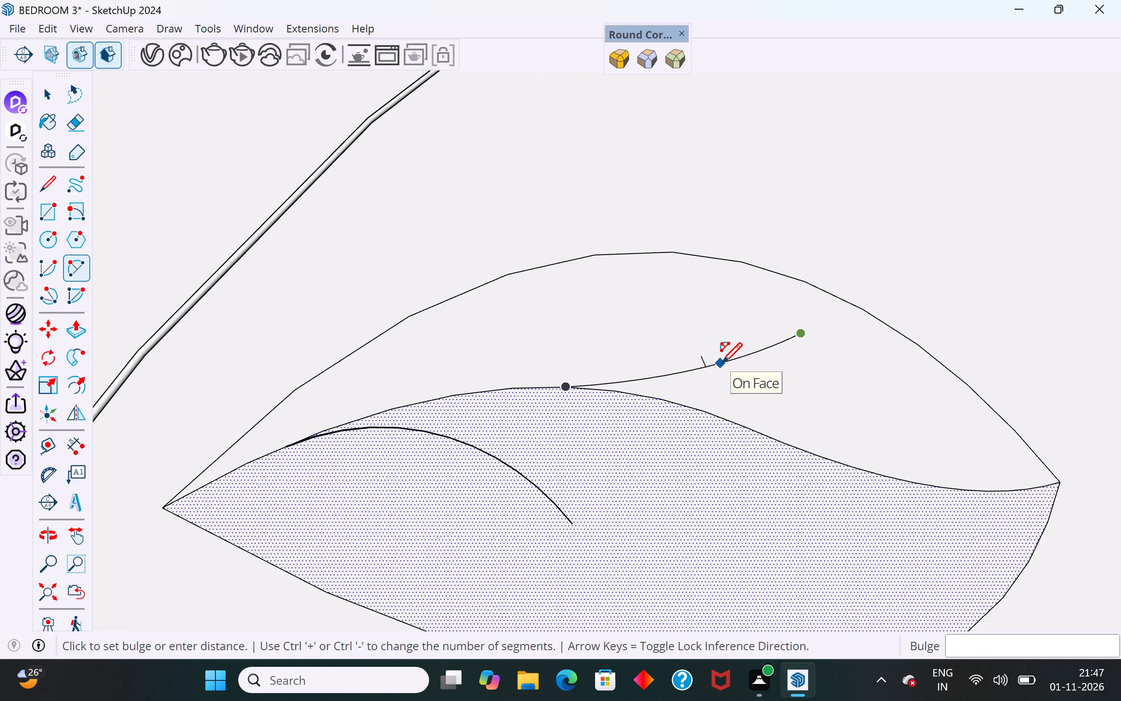
scroll(722, 363, up, 4)
click(723, 384)
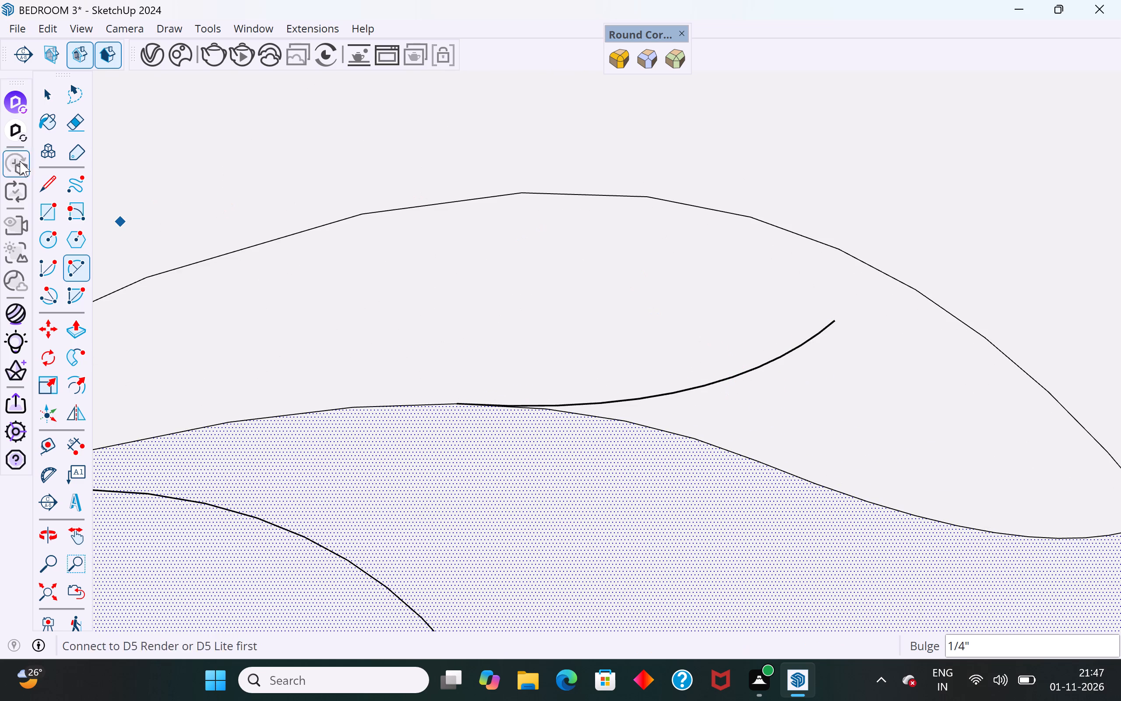
Examine the leaf's upper and lower faces around the two side veins.
click(45, 99)
click(450, 302)
scroll(451, 302, down, 10)
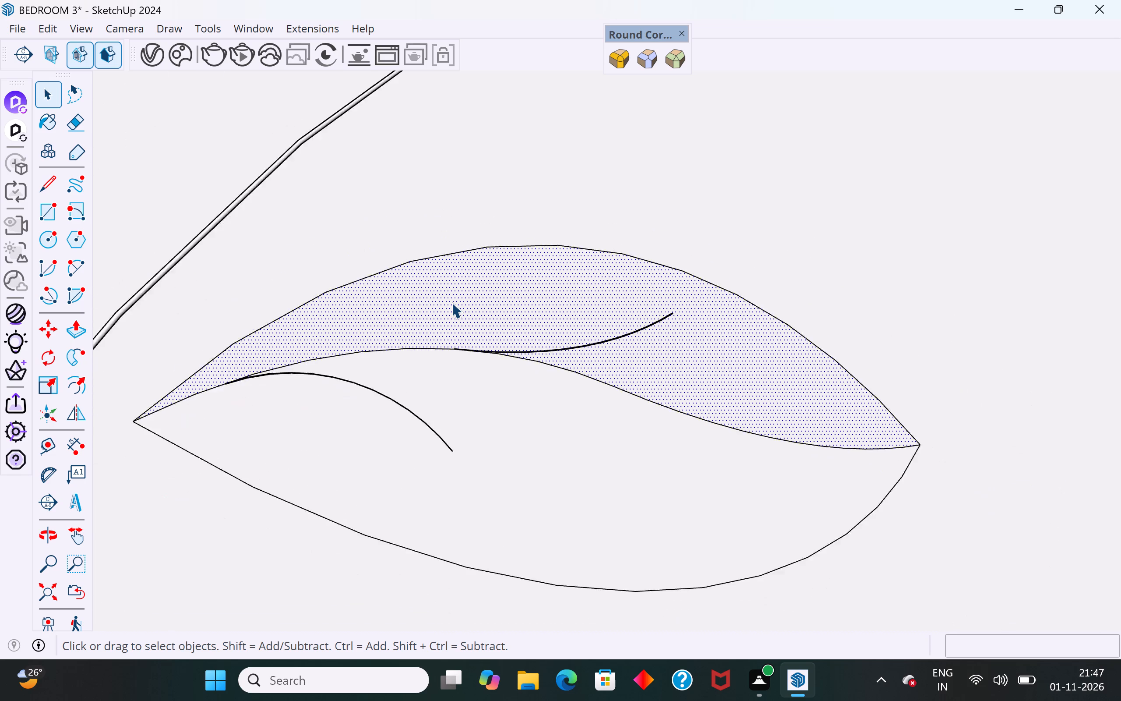
scroll(451, 302, down, 2)
scroll(502, 445, down, 5)
click(527, 439)
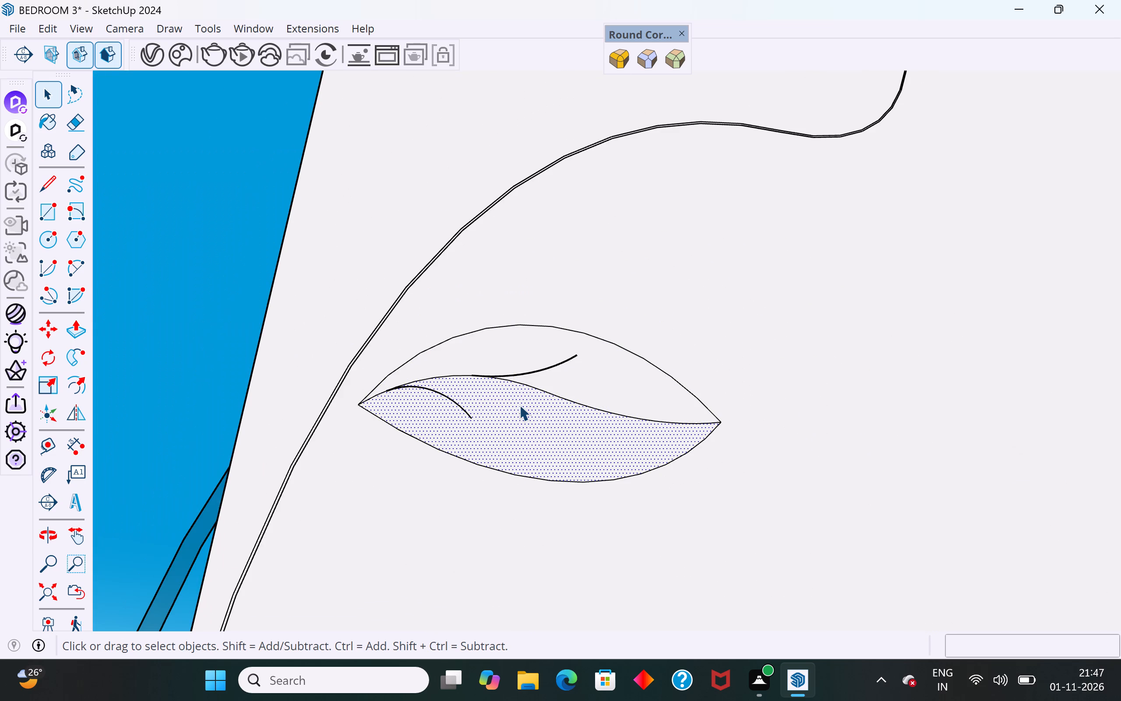
click(481, 389)
scroll(483, 433, up, 3)
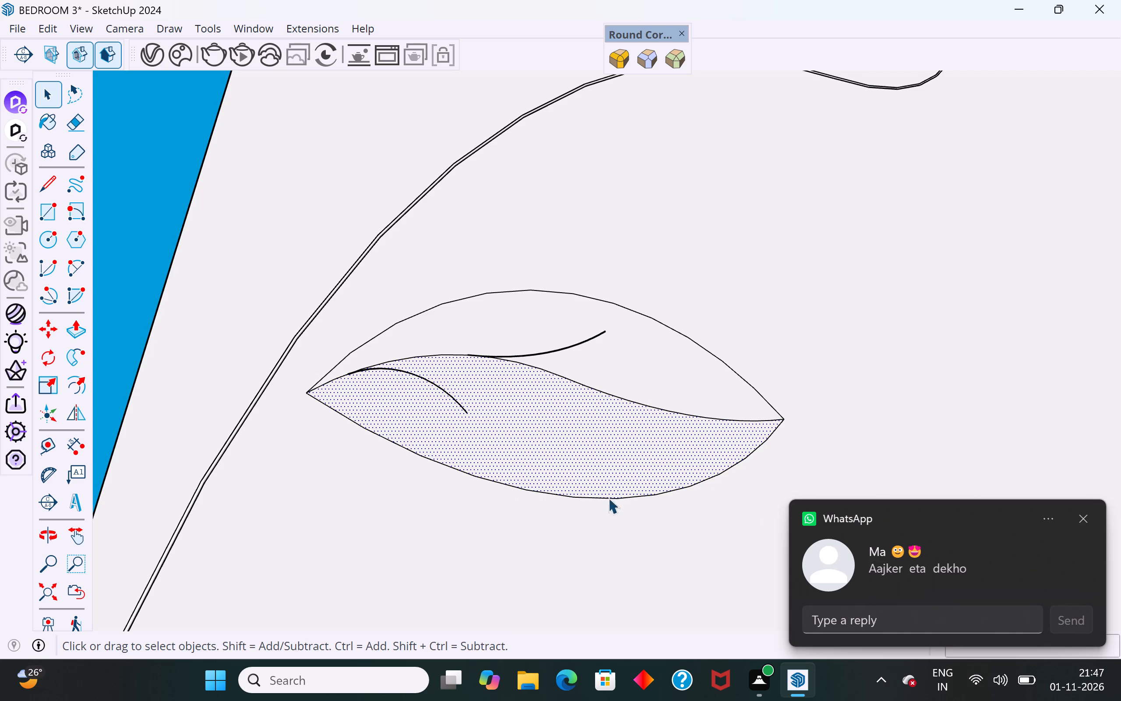
Copy the leaf's full outline, midrib and side veins off the panel's edge, about 1' 10" away.
click(1084, 516)
click(544, 494)
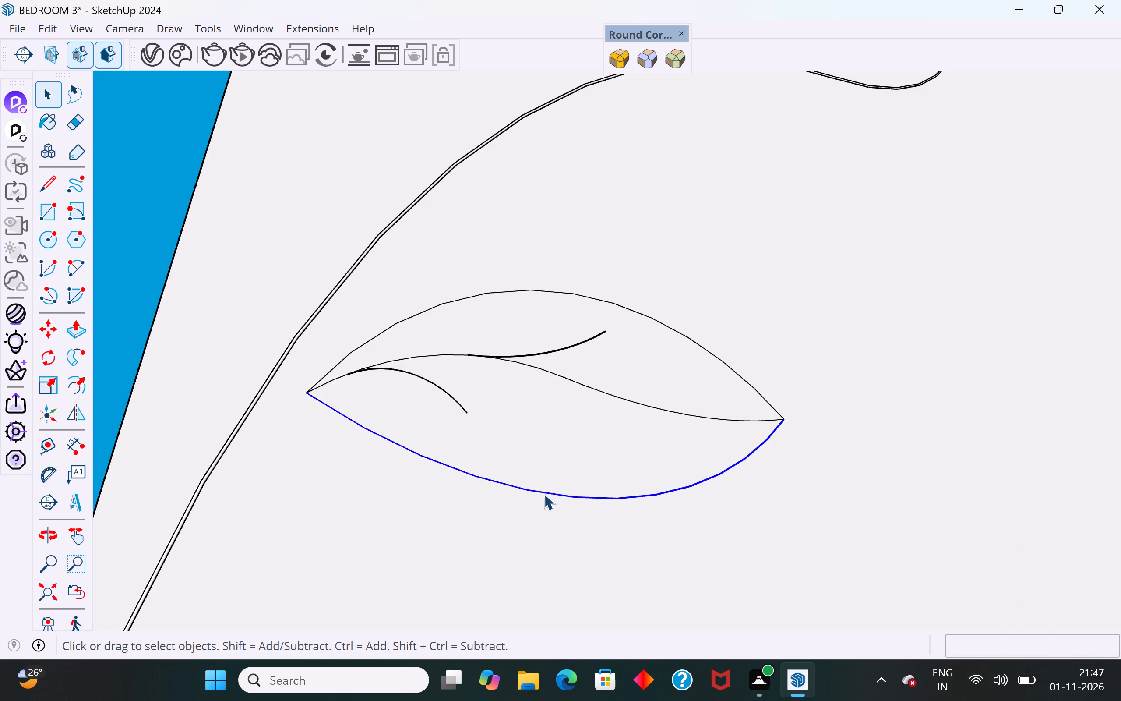
ctrl+click(638, 401)
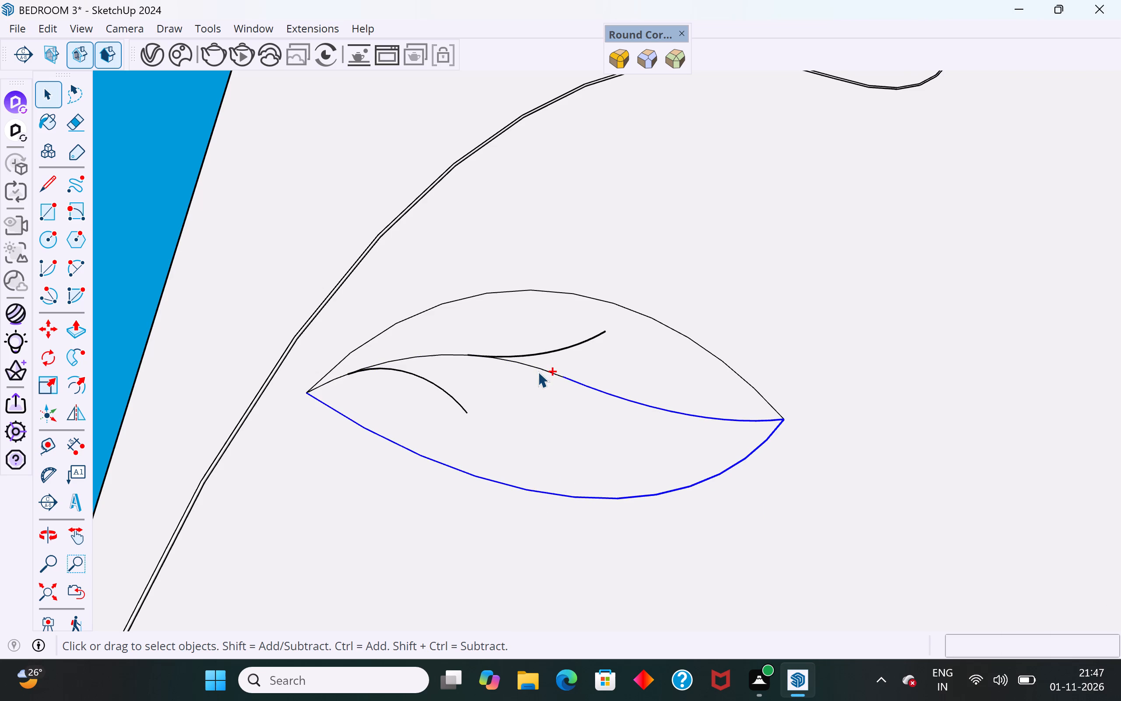
ctrl+click(538, 369)
ctrl+click(554, 350)
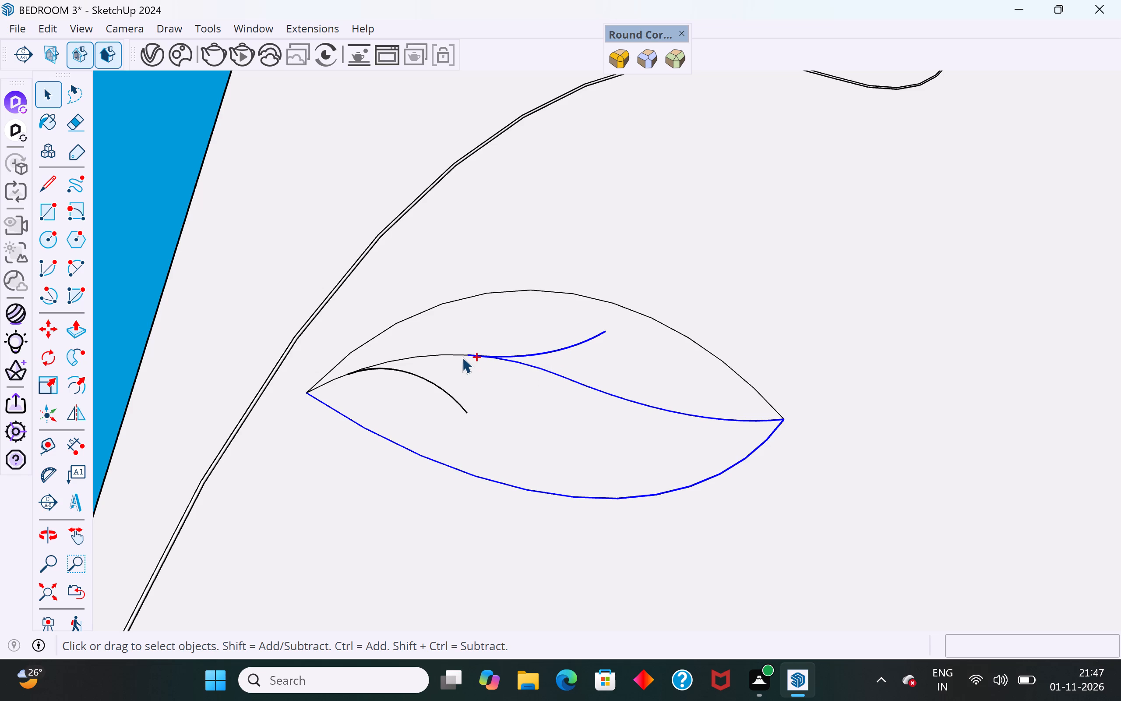
ctrl+click(447, 354)
ctrl+click(437, 386)
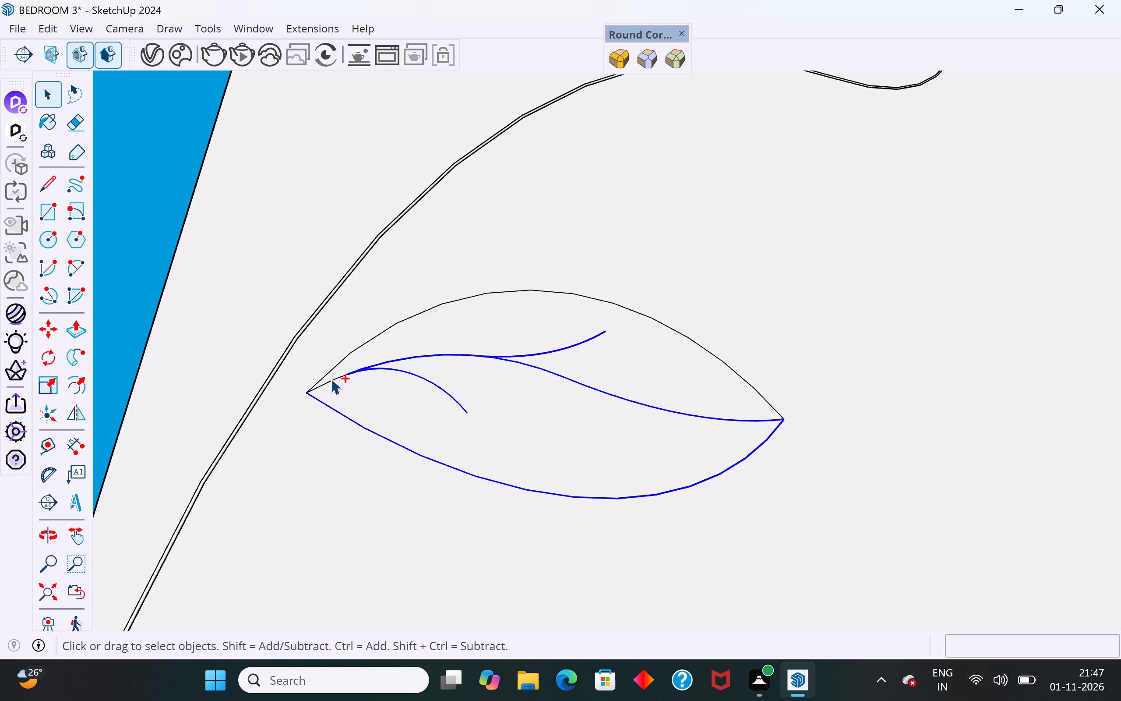
ctrl+click(335, 379)
ctrl+click(350, 351)
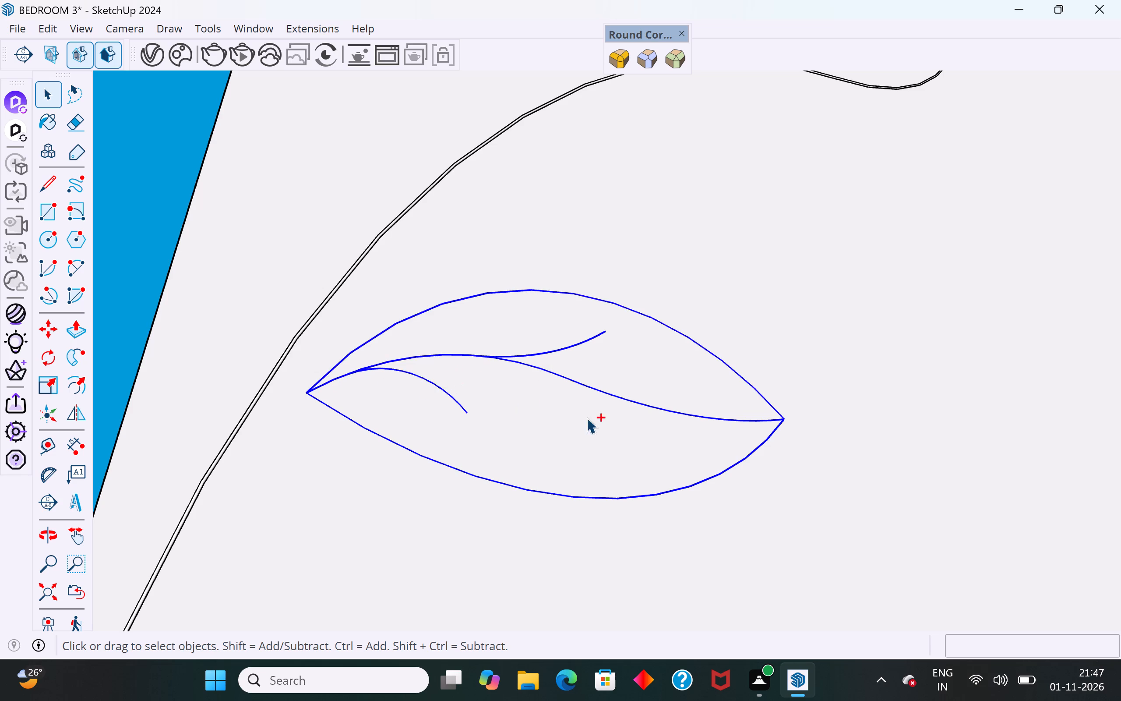
scroll(787, 494, down, 6)
key(m)
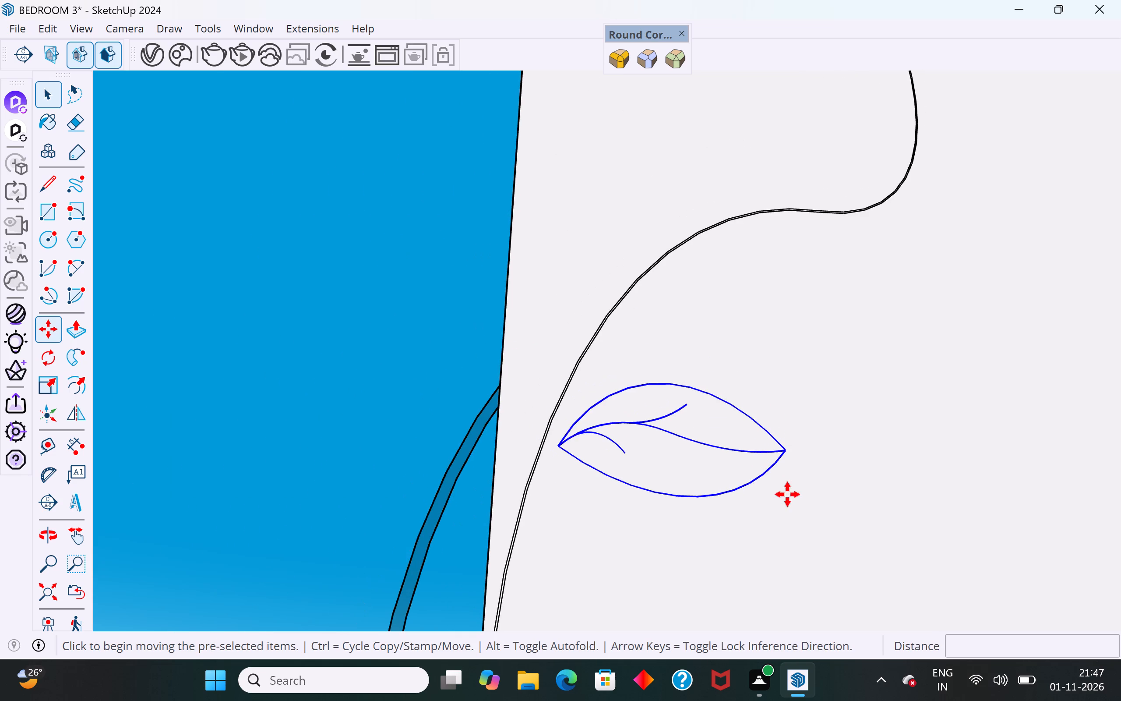
ctrl+click(557, 444)
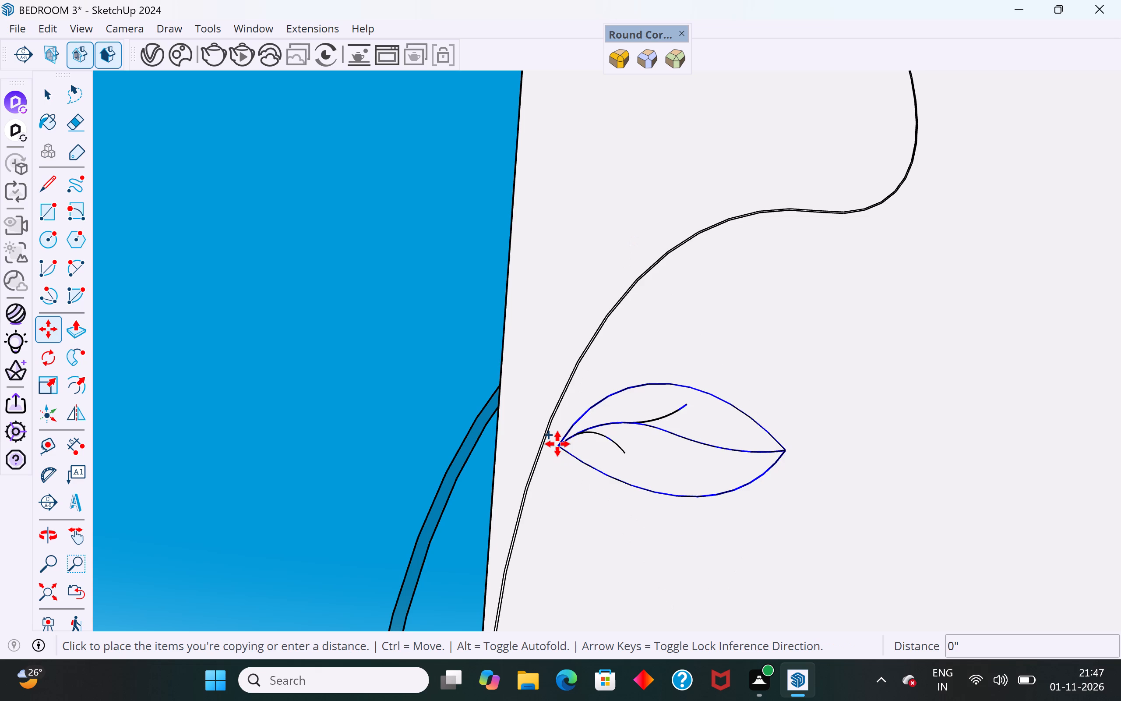
scroll(574, 340, up, 5)
scroll(365, 374, down, 5)
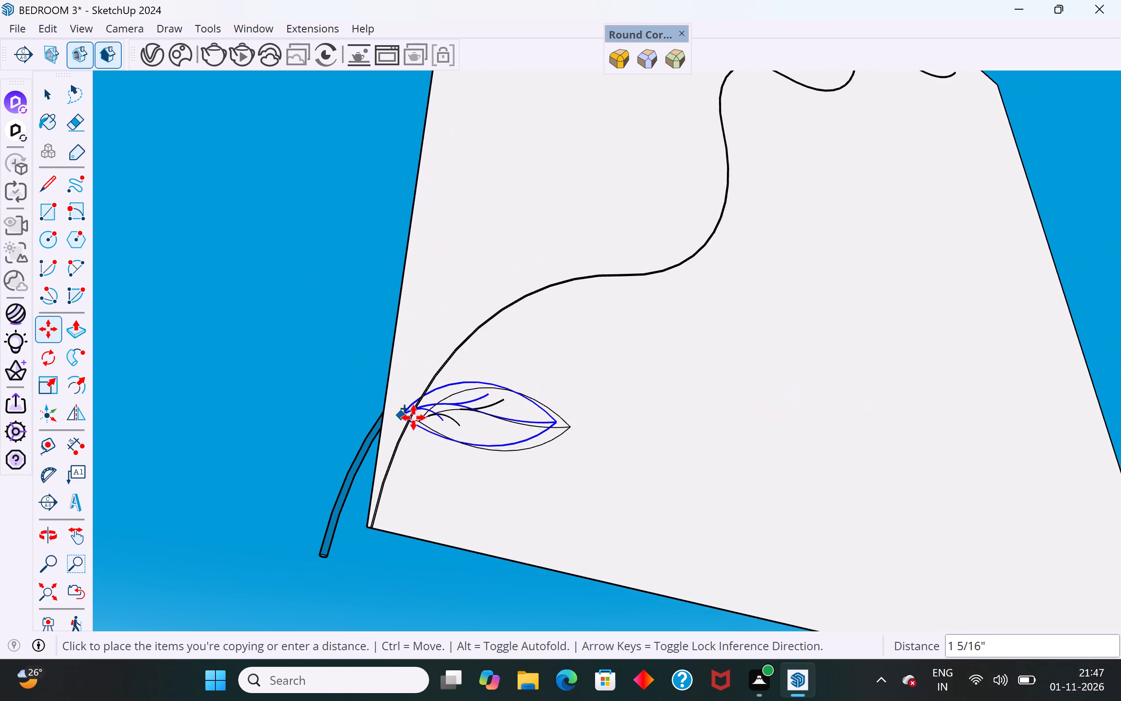
scroll(415, 419, down, 4)
click(183, 345)
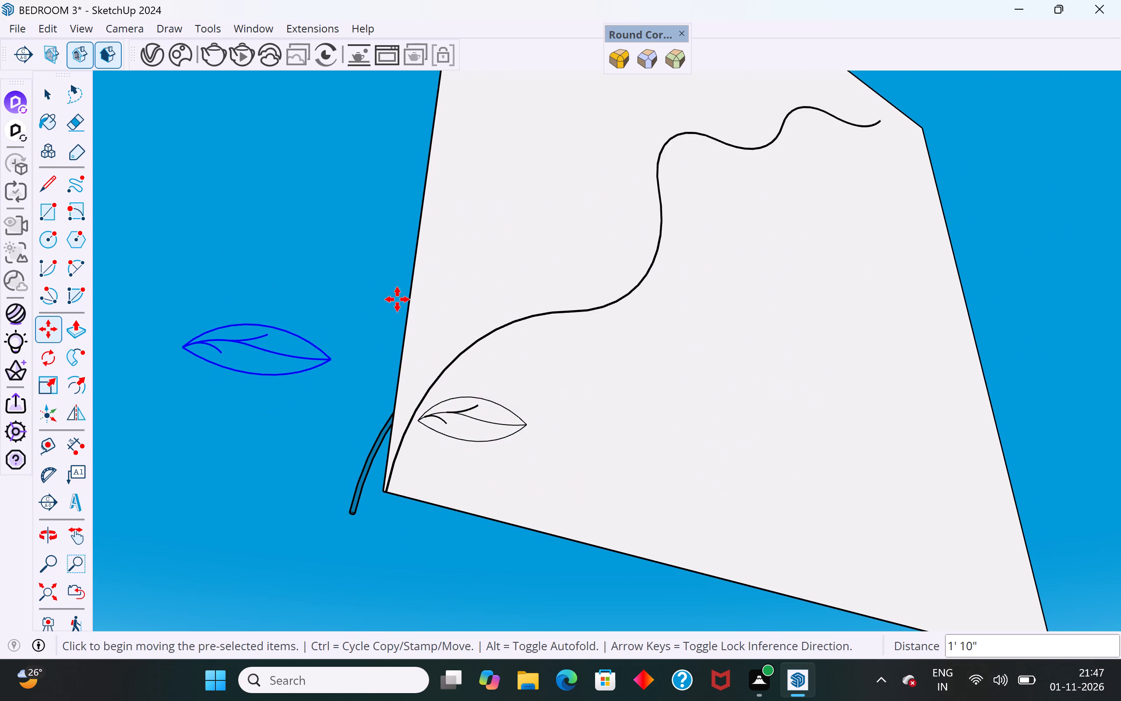
Group all the curves of the copied leaf beside the panel.
click(49, 94)
drag(337, 292, 170, 428)
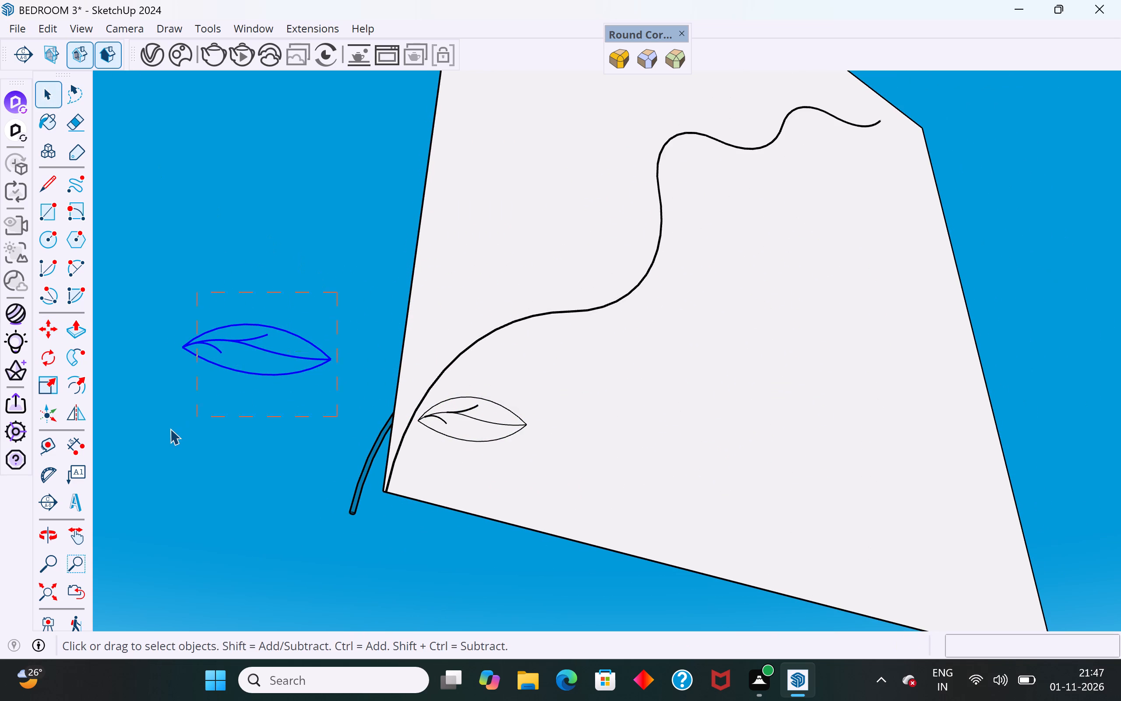
drag(170, 428, 167, 429)
right_click(270, 352)
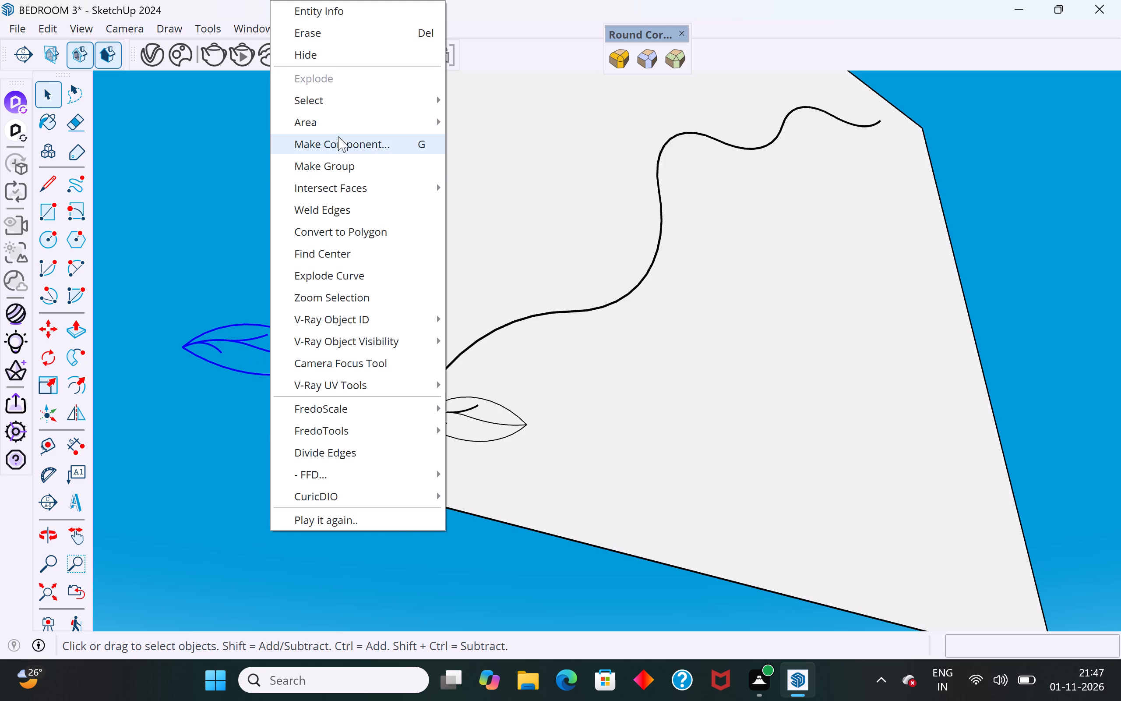
click(338, 166)
Move the leaf group about 1' 11 5/8" back onto the panel, with its base beside the stem above the original leaf.
key(m)
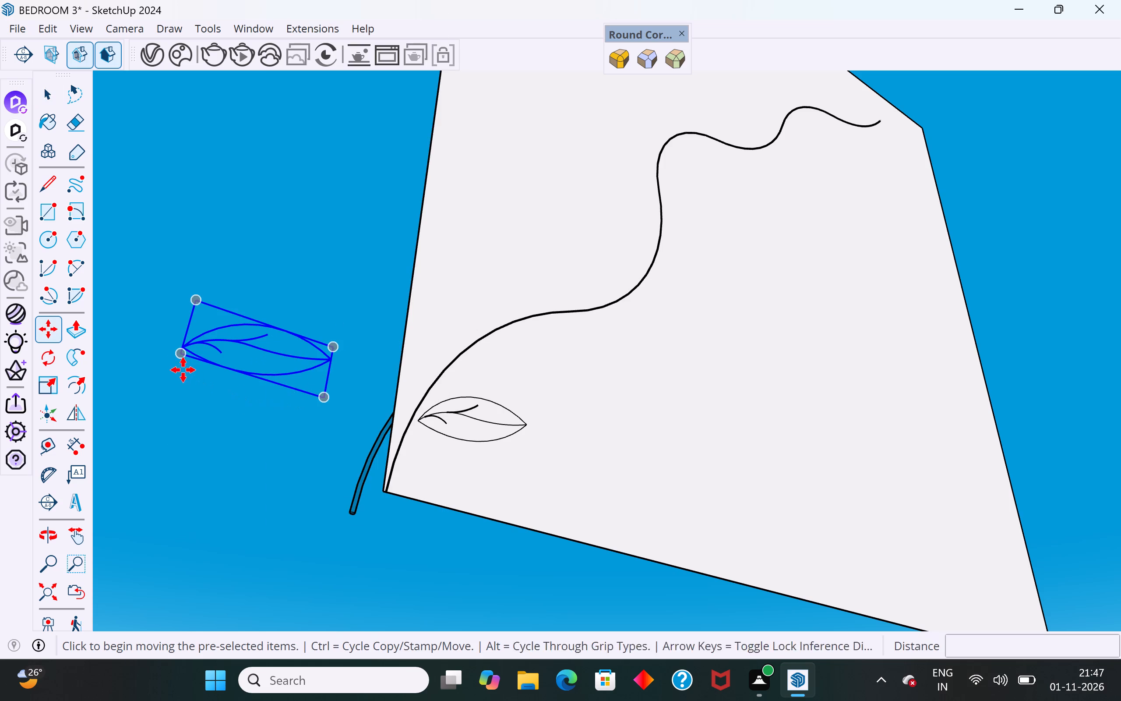
click(180, 358)
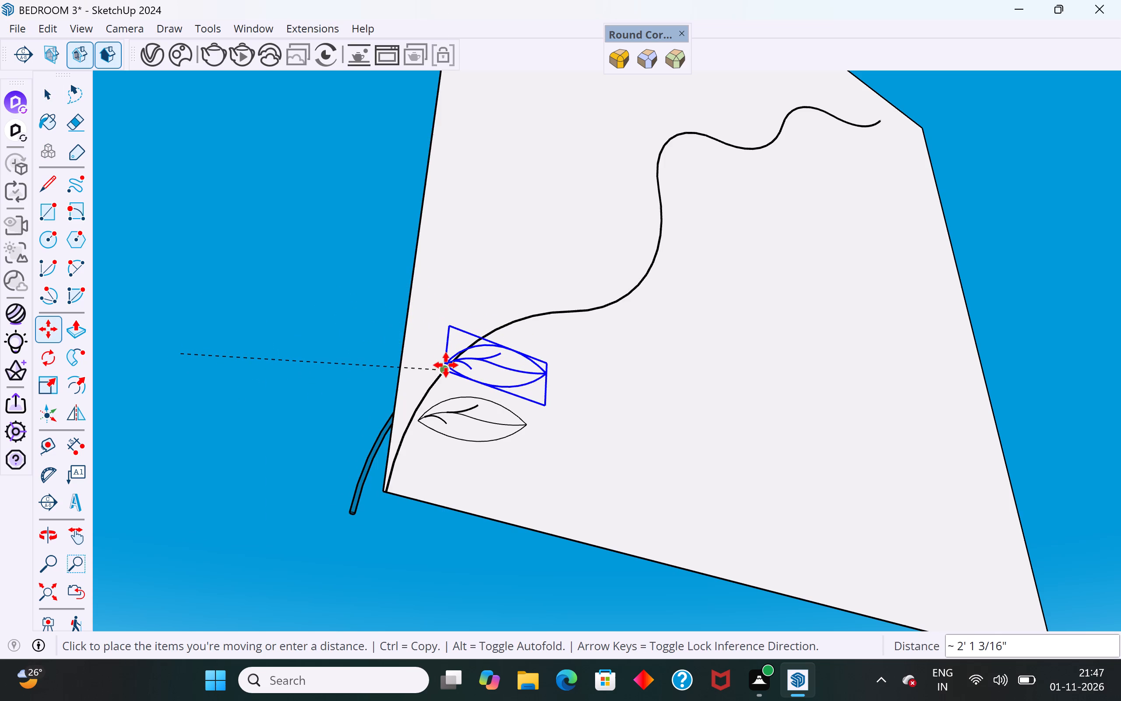
scroll(441, 361, up, 6)
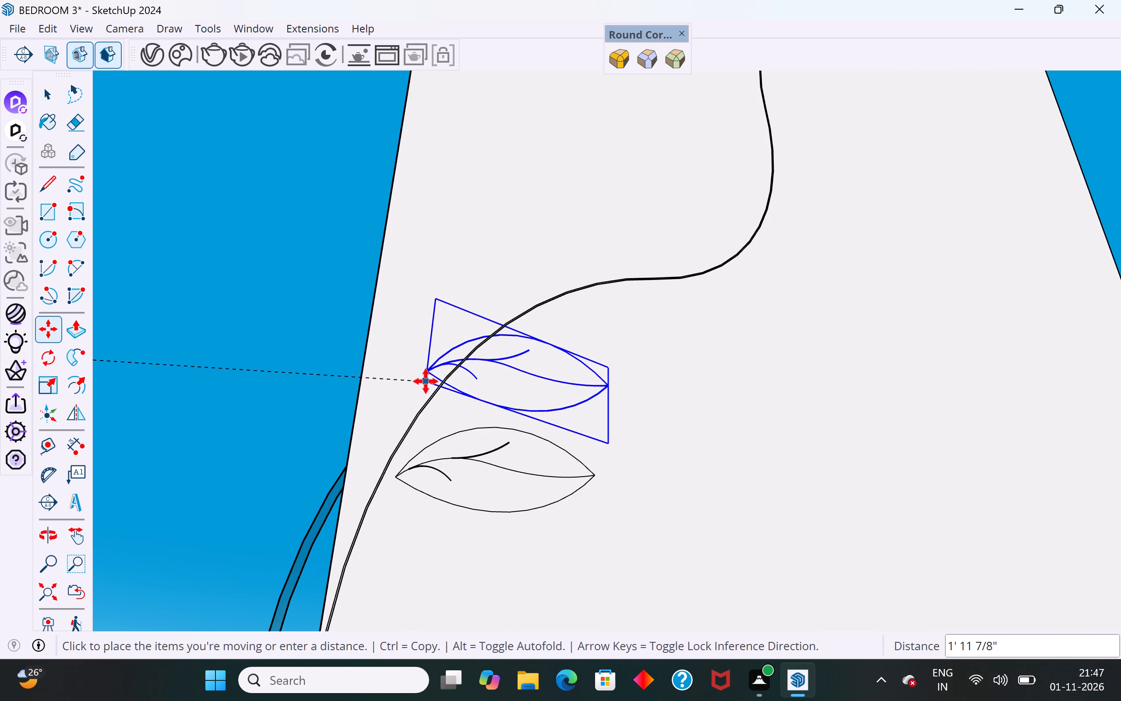
scroll(430, 385, up, 9)
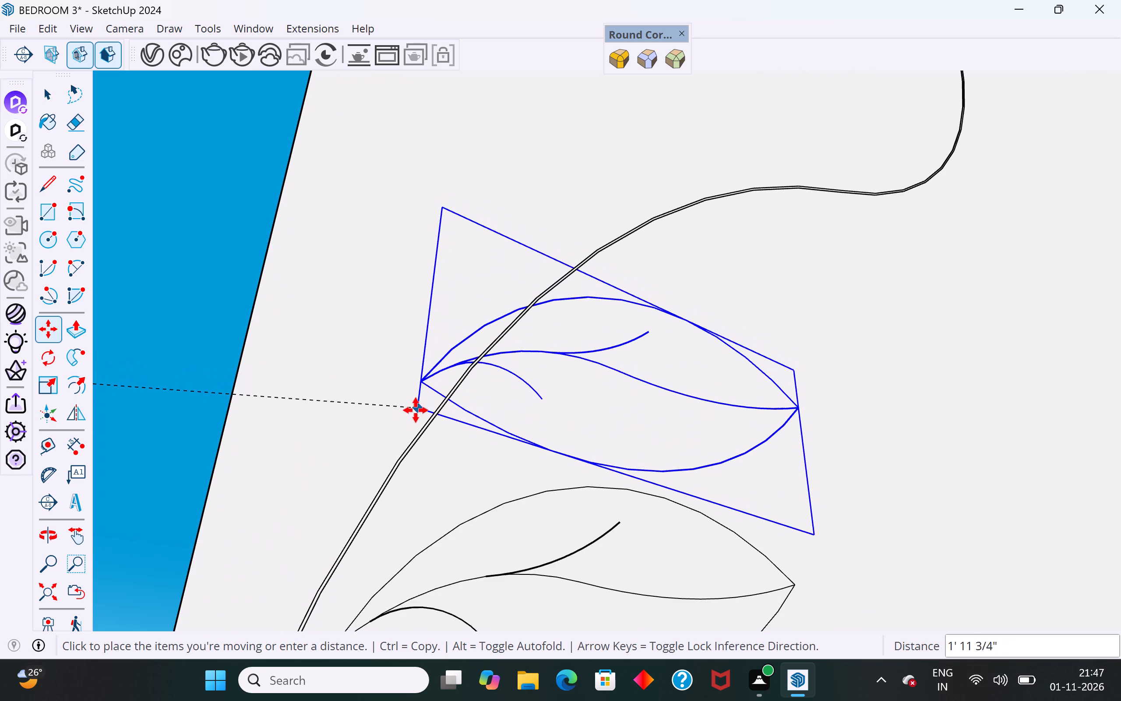
click(413, 424)
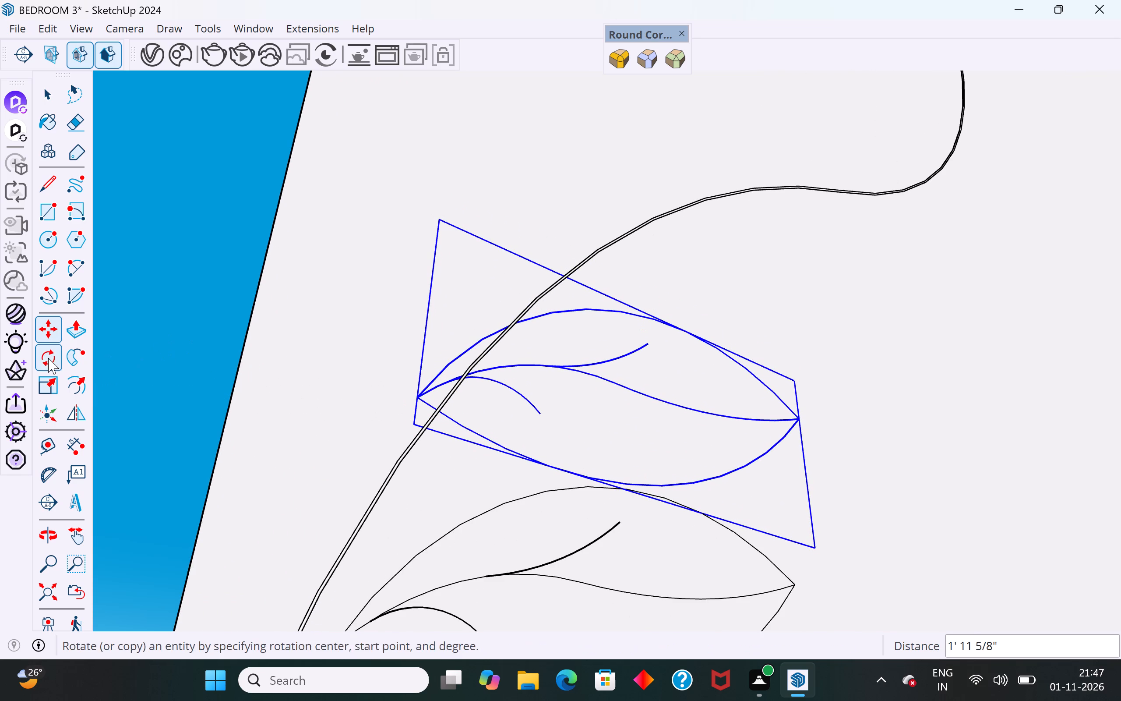
Rotate the leaf group about 65.9° around its base so it points up along the stem.
click(48, 358)
click(423, 393)
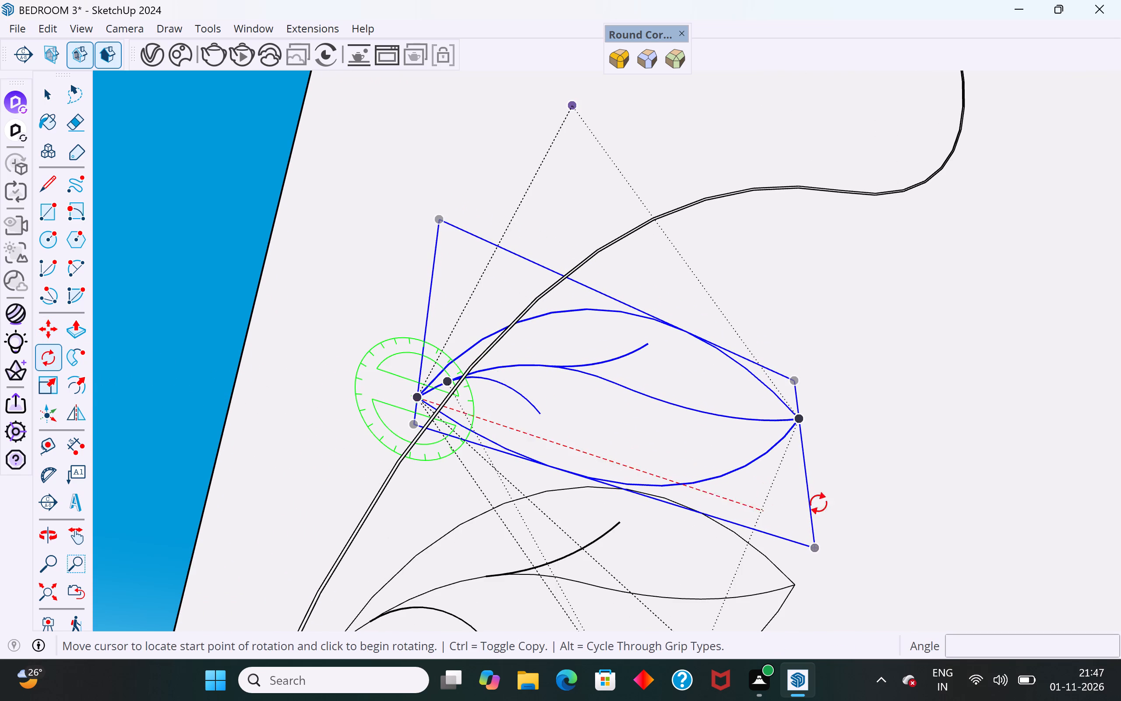
click(859, 511)
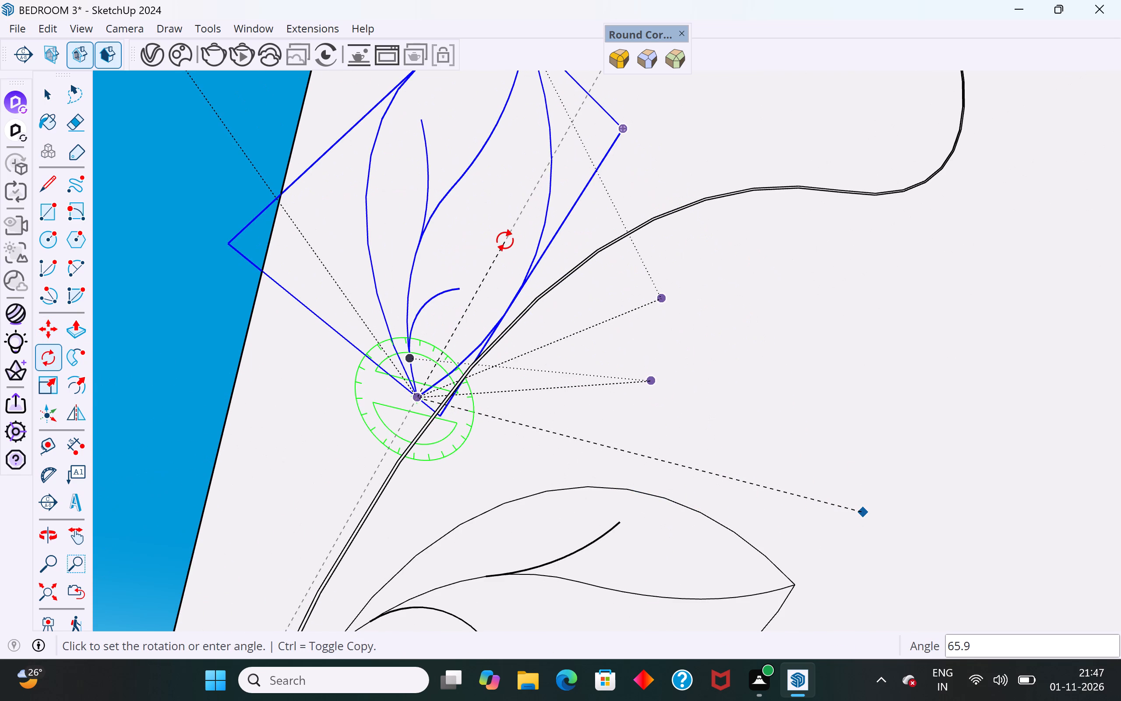
click(505, 241)
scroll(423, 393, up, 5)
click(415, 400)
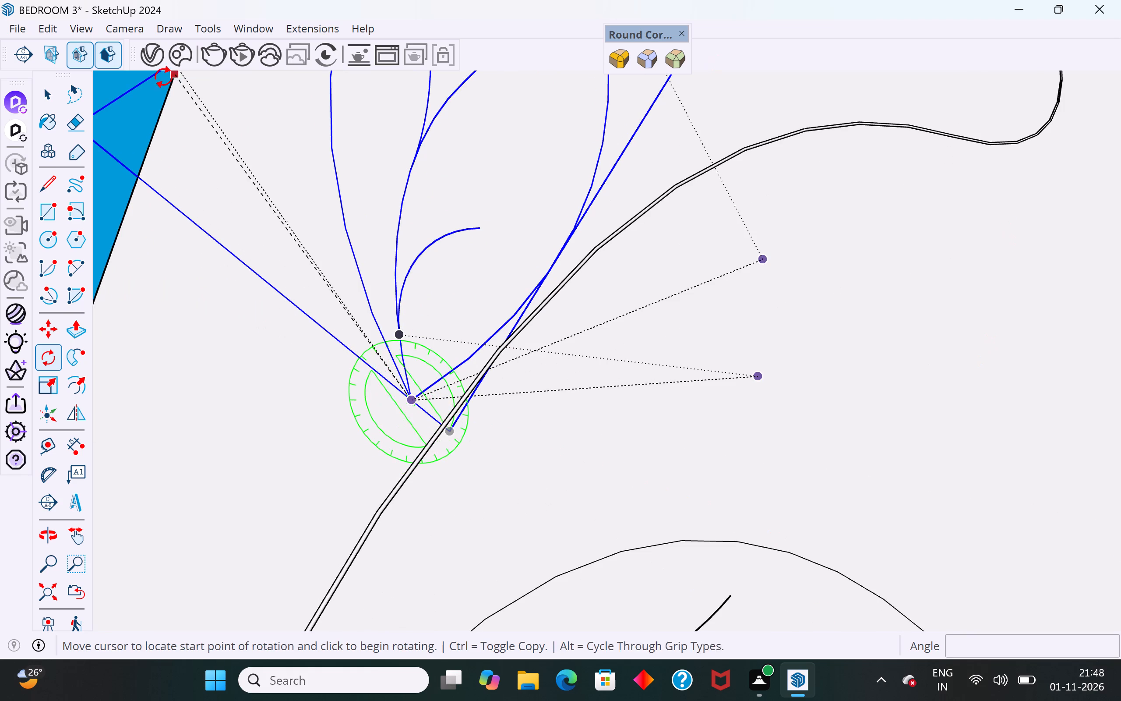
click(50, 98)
Nudge the leaf group about 5/16" toward the stem, and shift it about 9/16" back toward the panel's nearer edge.
click(50, 333)
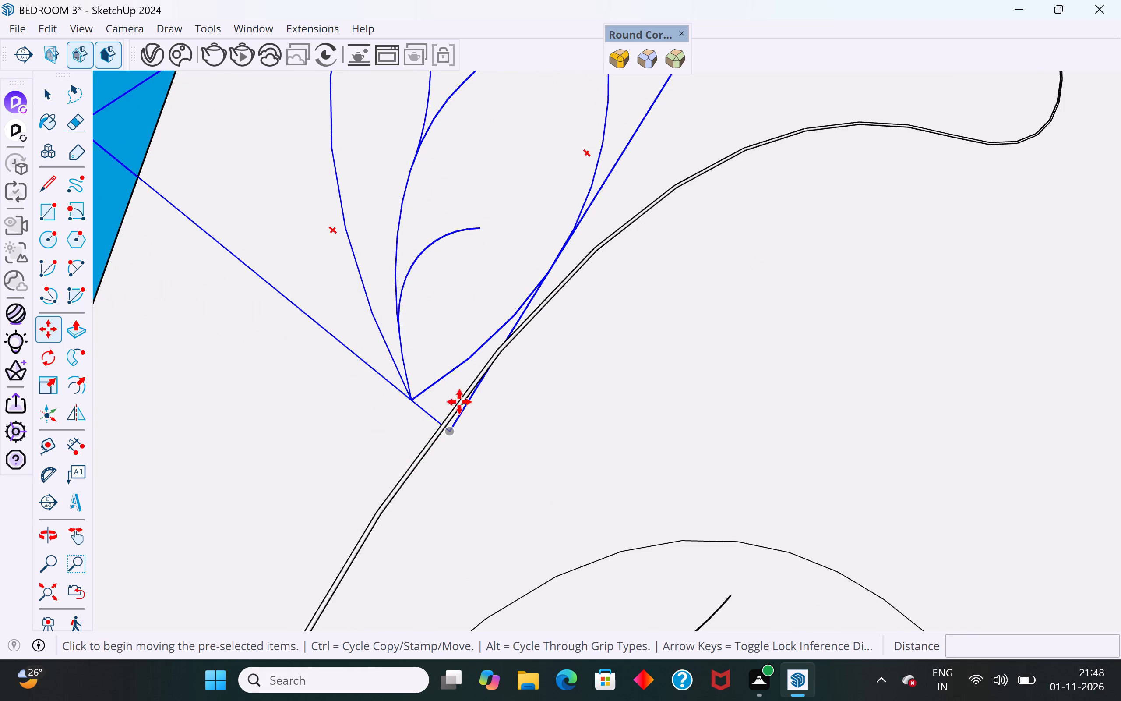
click(418, 404)
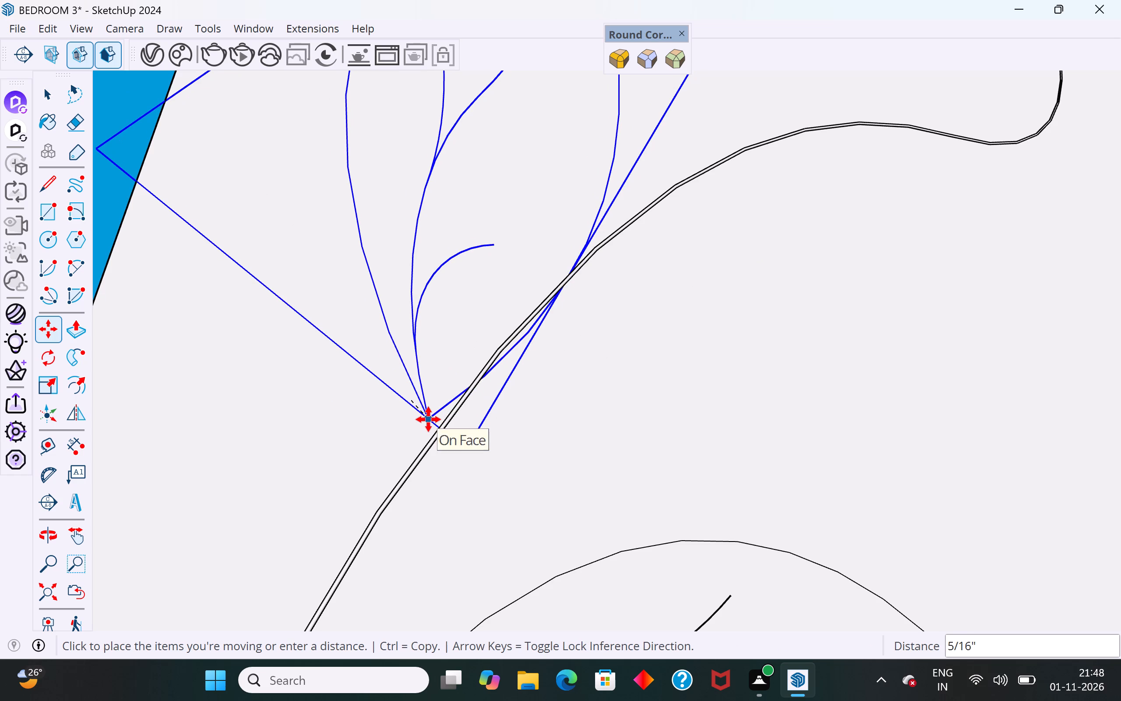
click(428, 419)
scroll(514, 469, down, 11)
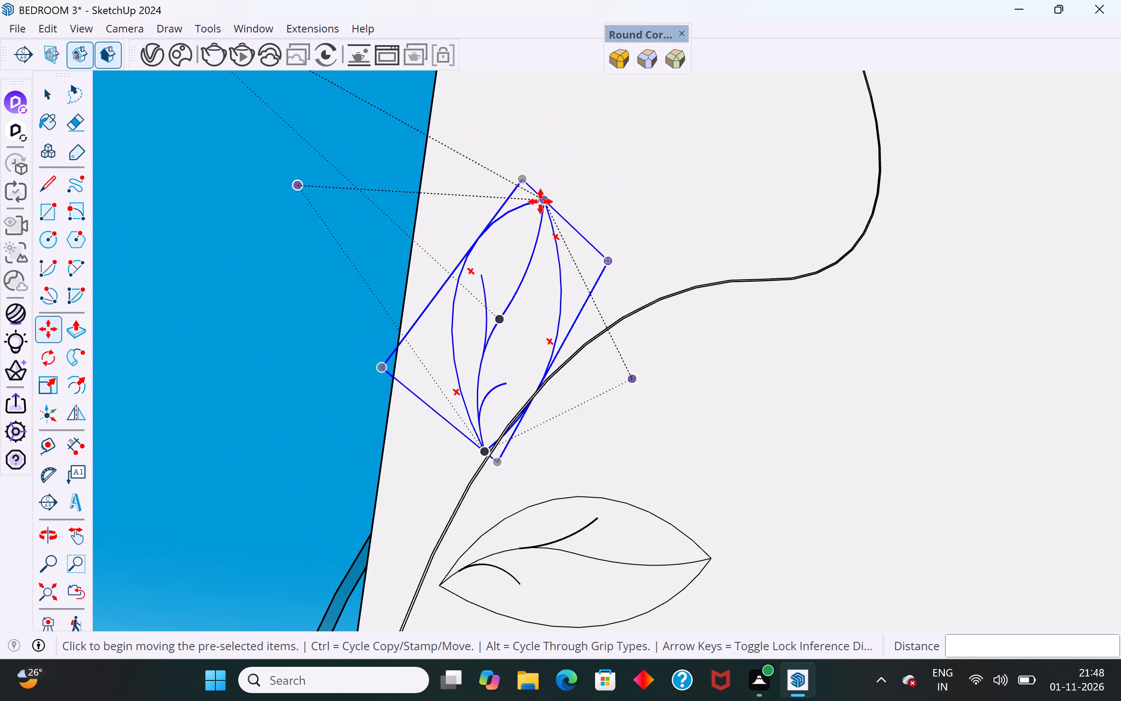
click(542, 202)
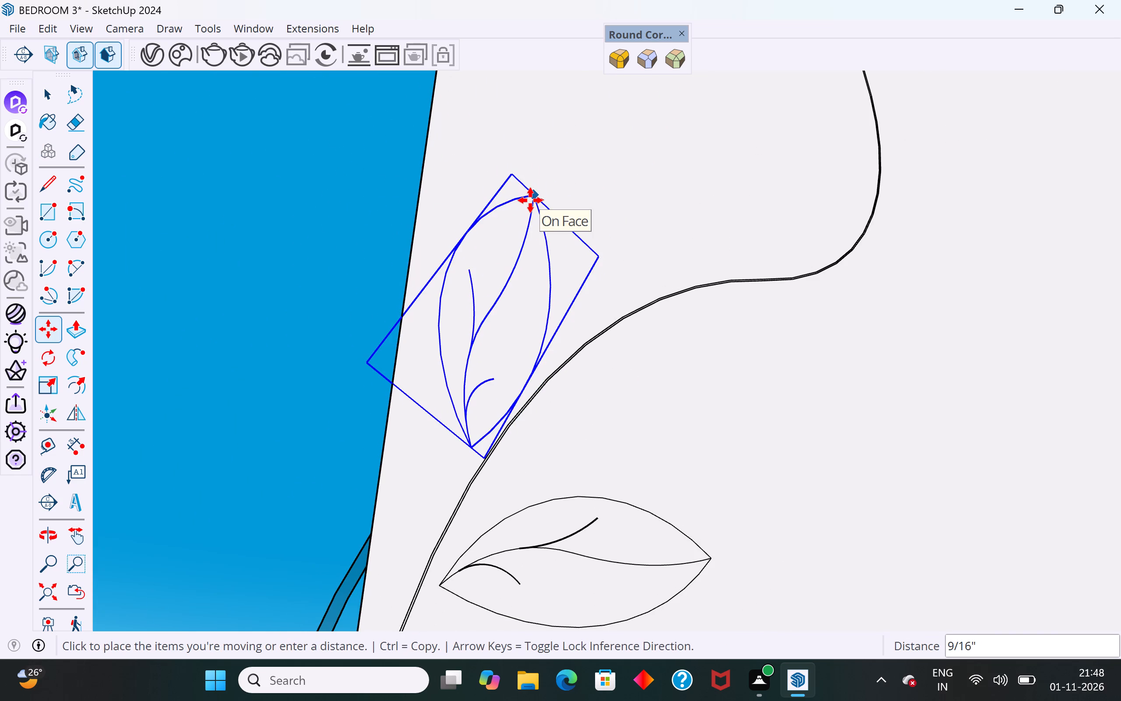
click(530, 200)
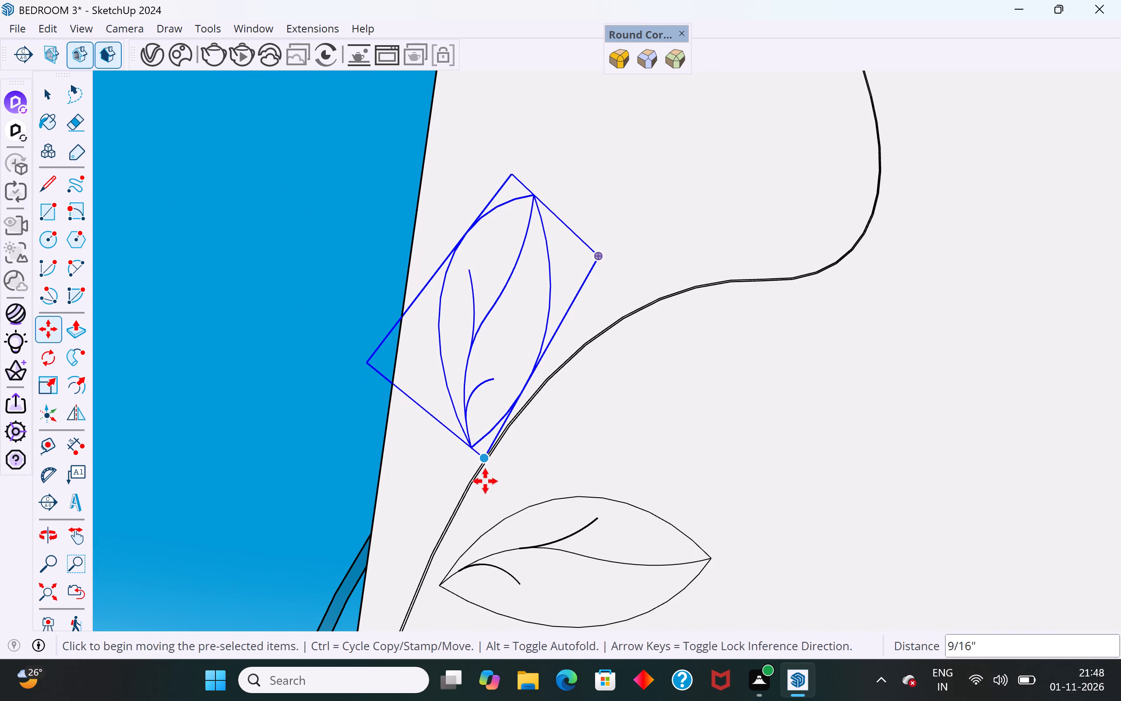
Rotate the leaf group another 9.5° or so around its base, tilting it further away from the stem.
click(39, 92)
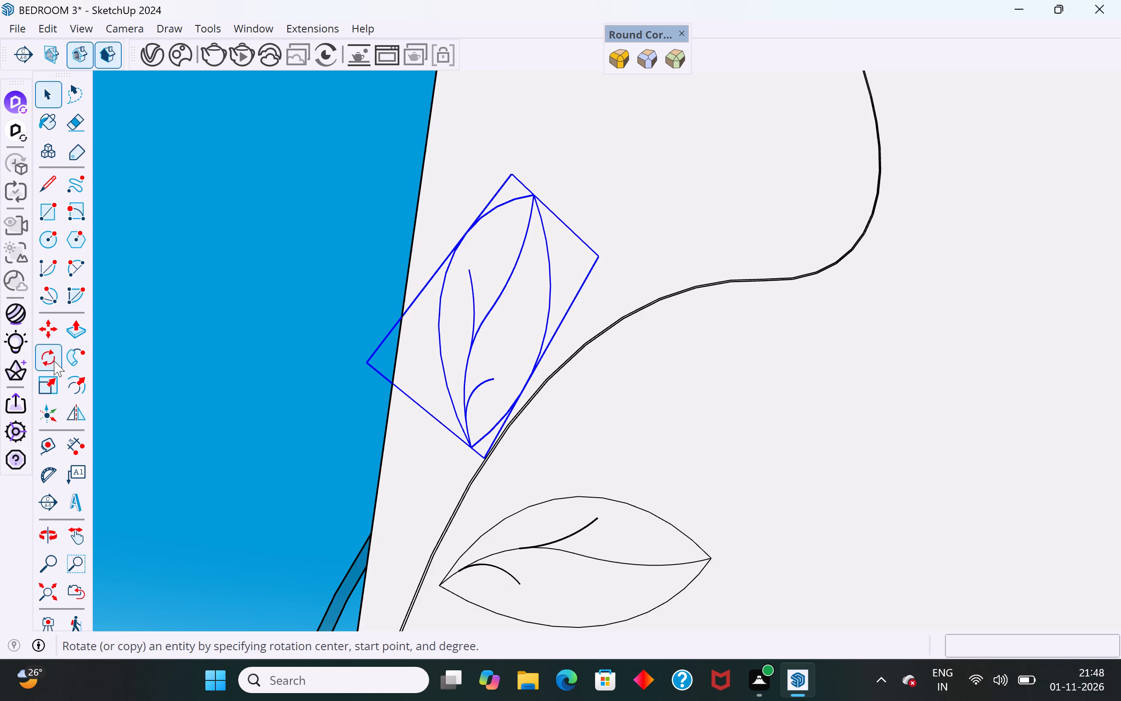
click(48, 363)
scroll(475, 443, up, 6)
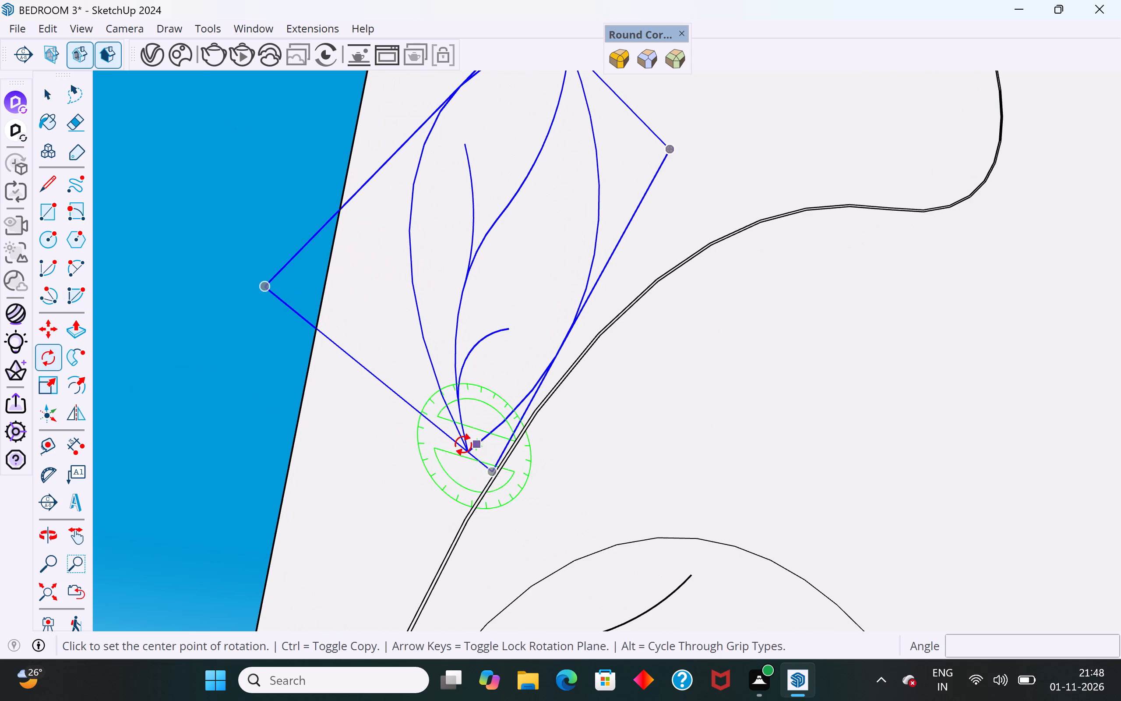
click(469, 454)
click(786, 457)
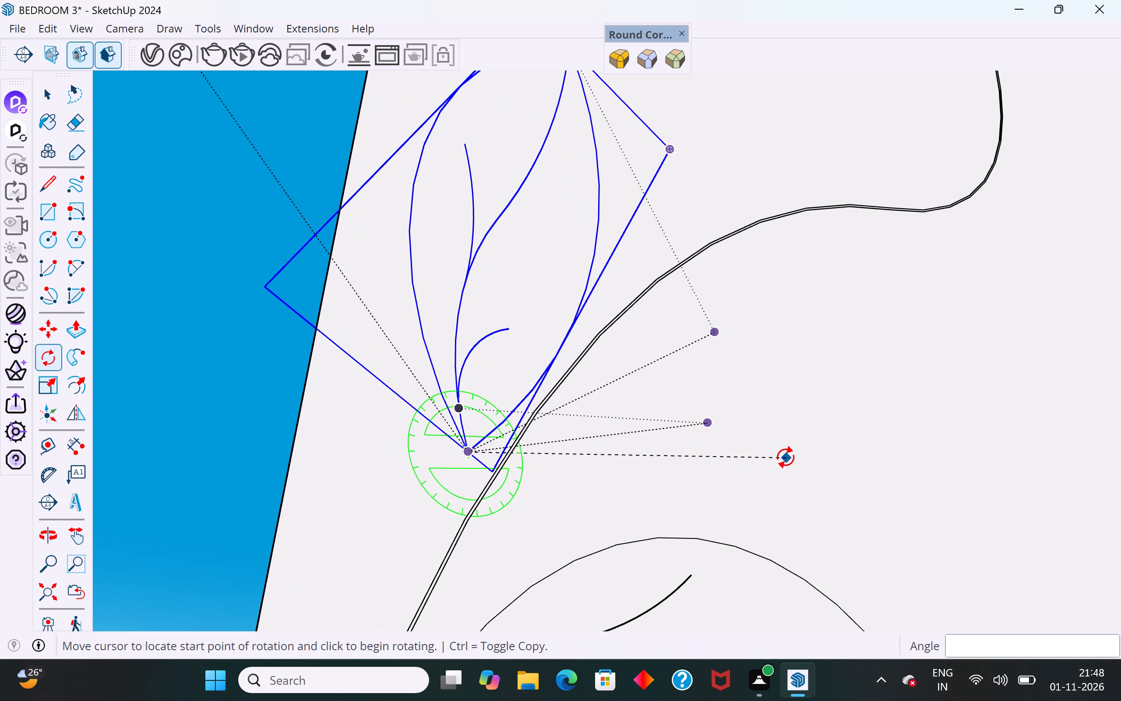
click(798, 394)
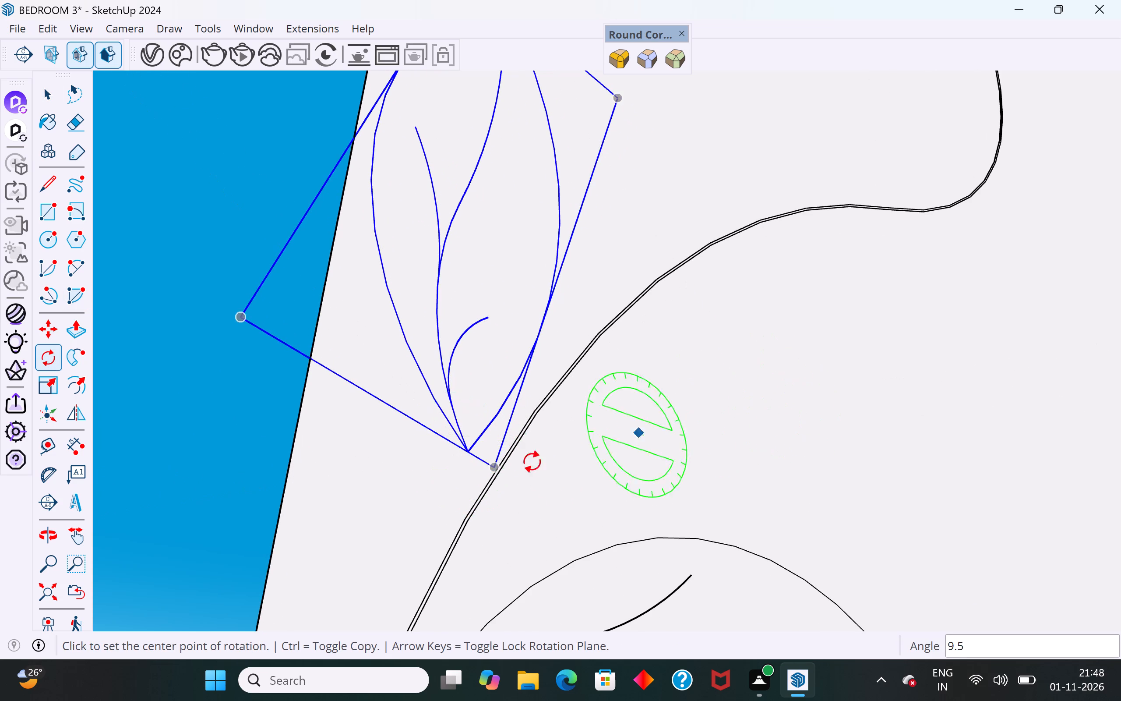
Move the leaf group about 5/8" so its base meets the stem, and clear its selection.
click(48, 99)
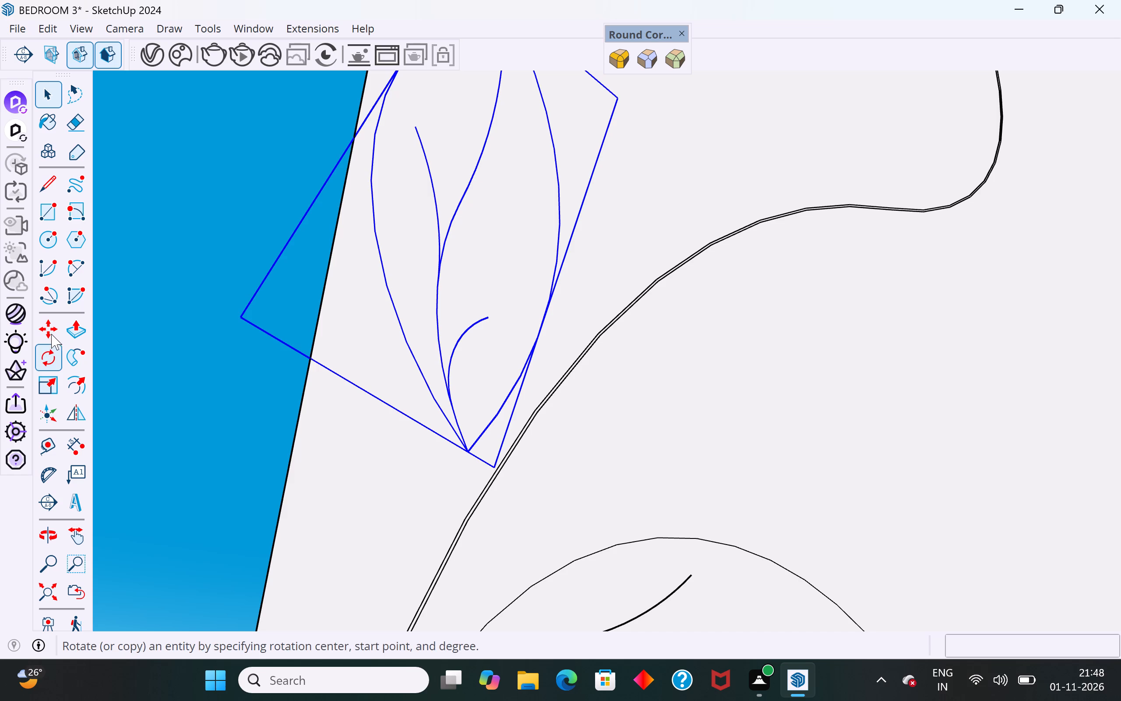
click(51, 333)
click(465, 450)
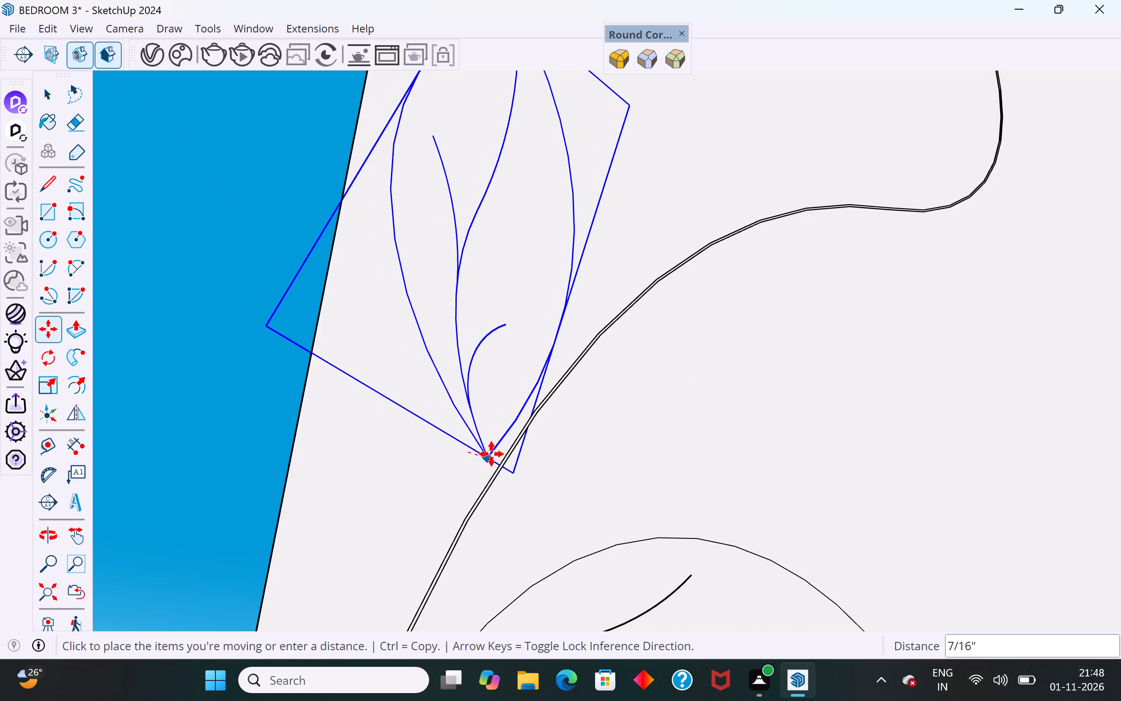
click(495, 456)
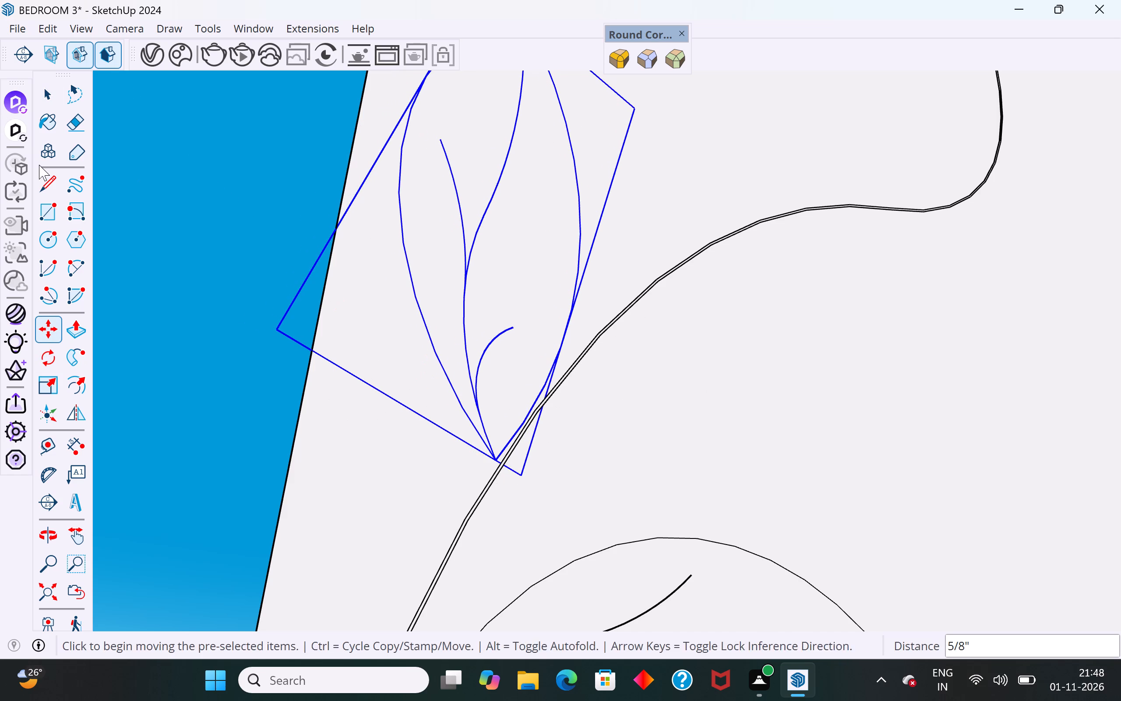
click(49, 105)
scroll(481, 449, down, 11)
click(708, 423)
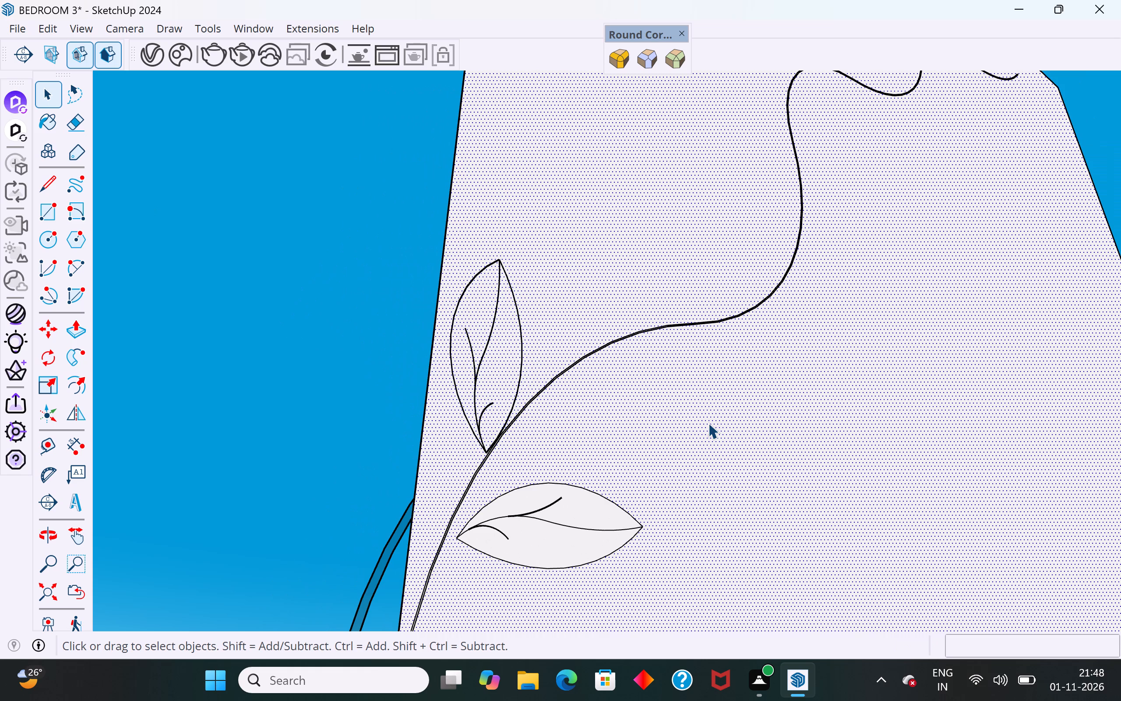
Explode the upright leaf group on the panel face and check the faces on both sides of its midrib.
click(519, 340)
right_click(519, 340)
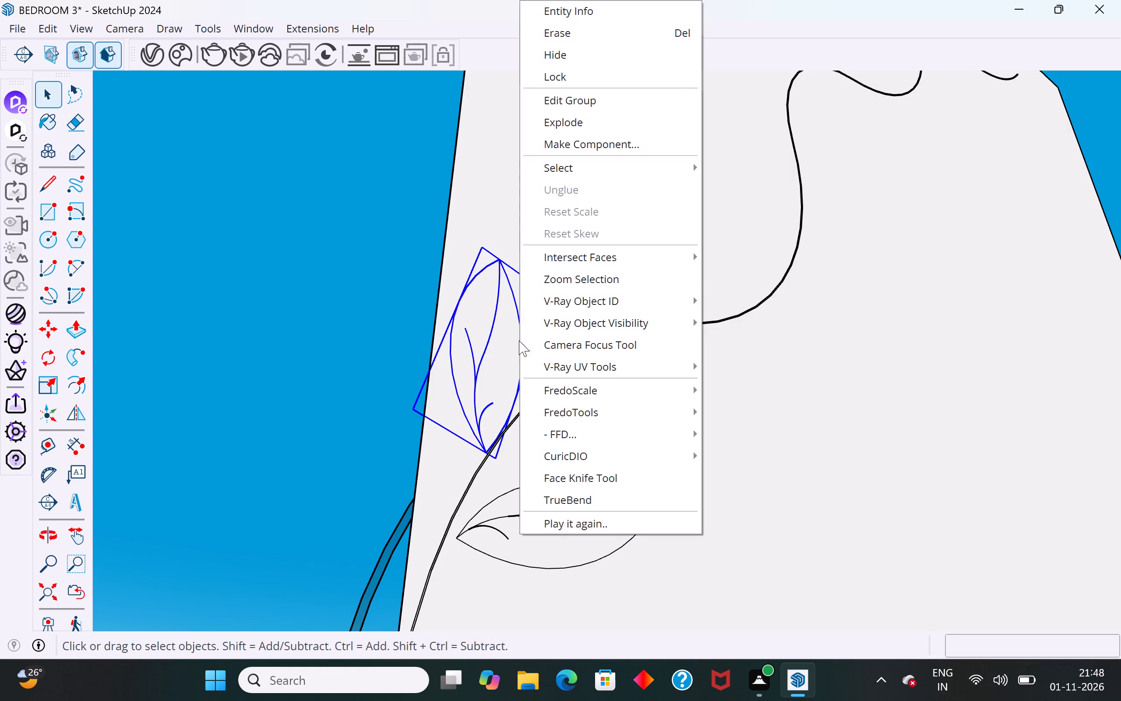
click(578, 116)
click(534, 291)
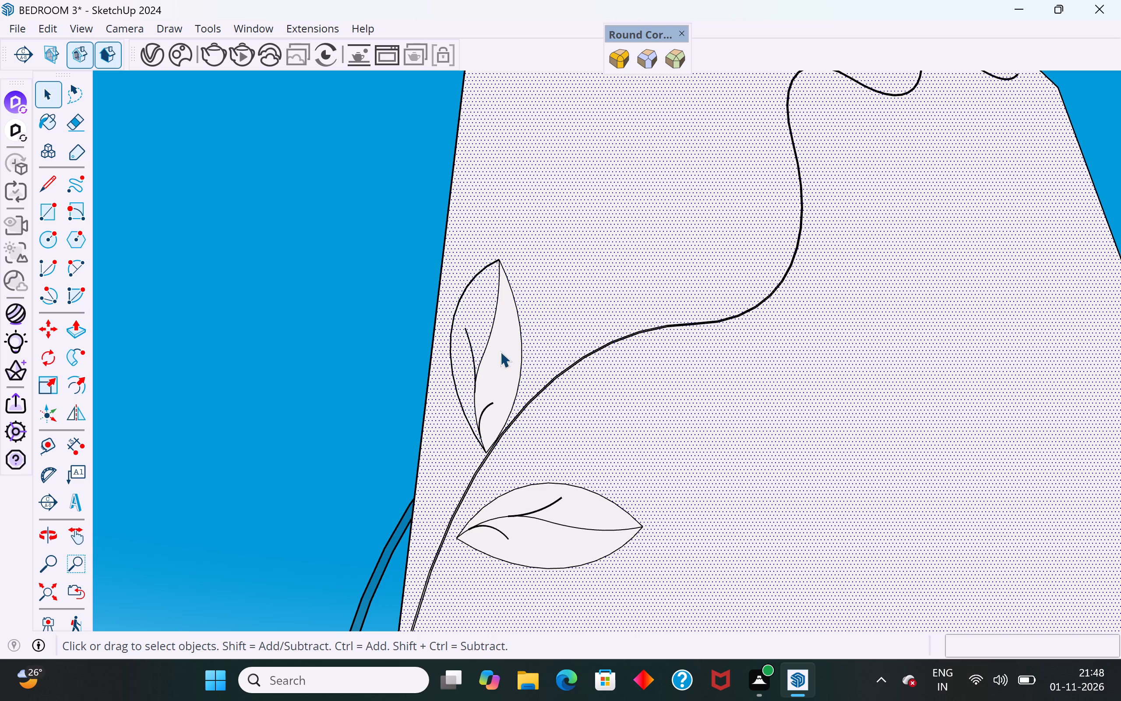
click(497, 357)
click(480, 324)
click(495, 380)
Copy the lower leaf's outline, midrib and side veins about 1' 8 13/16" off the panel into the empty space beside it.
scroll(512, 397, down, 4)
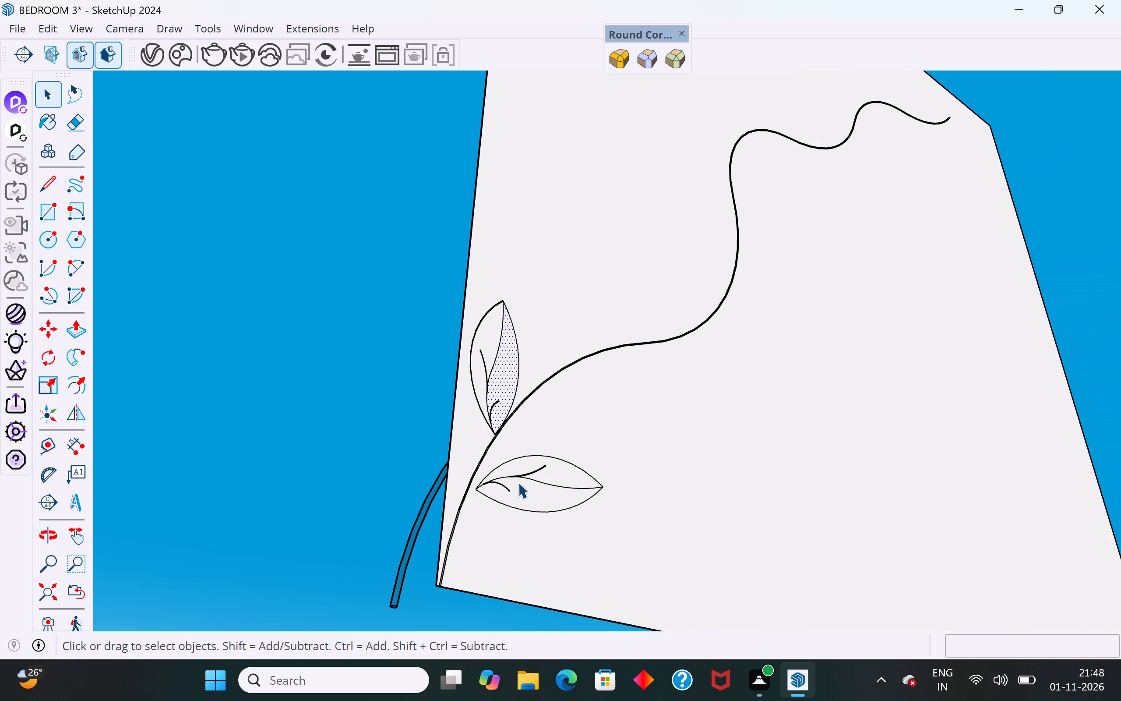
click(386, 404)
middle_drag(556, 487, 561, 540)
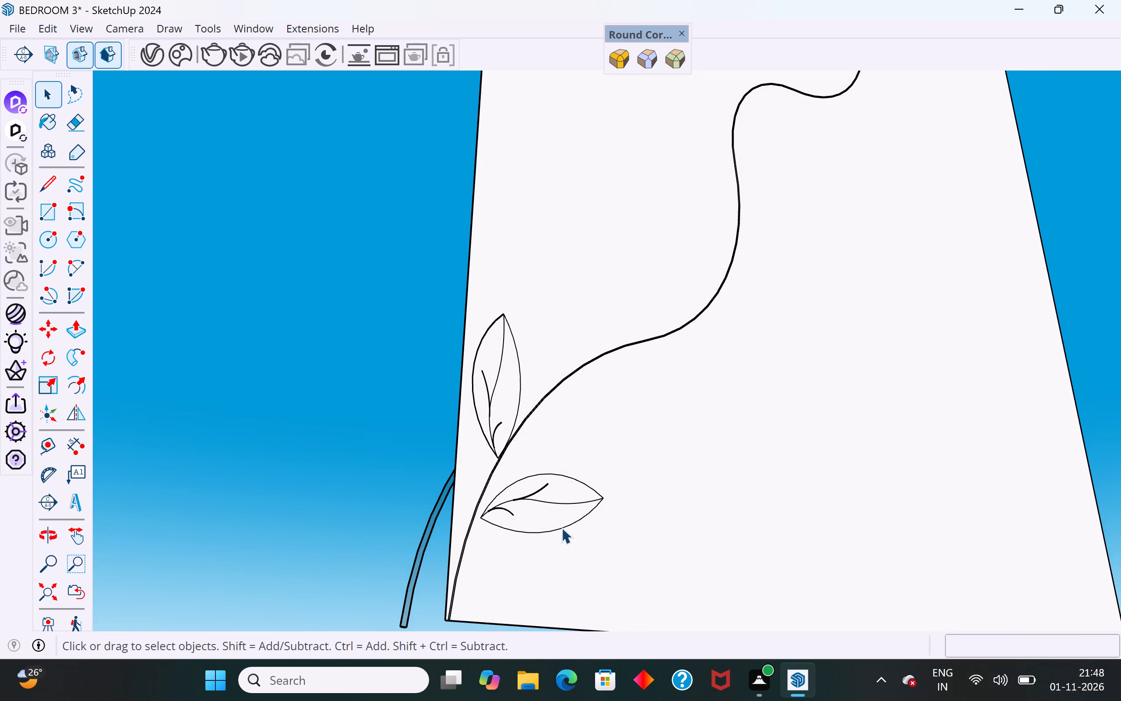
click(566, 528)
scroll(568, 500, up, 6)
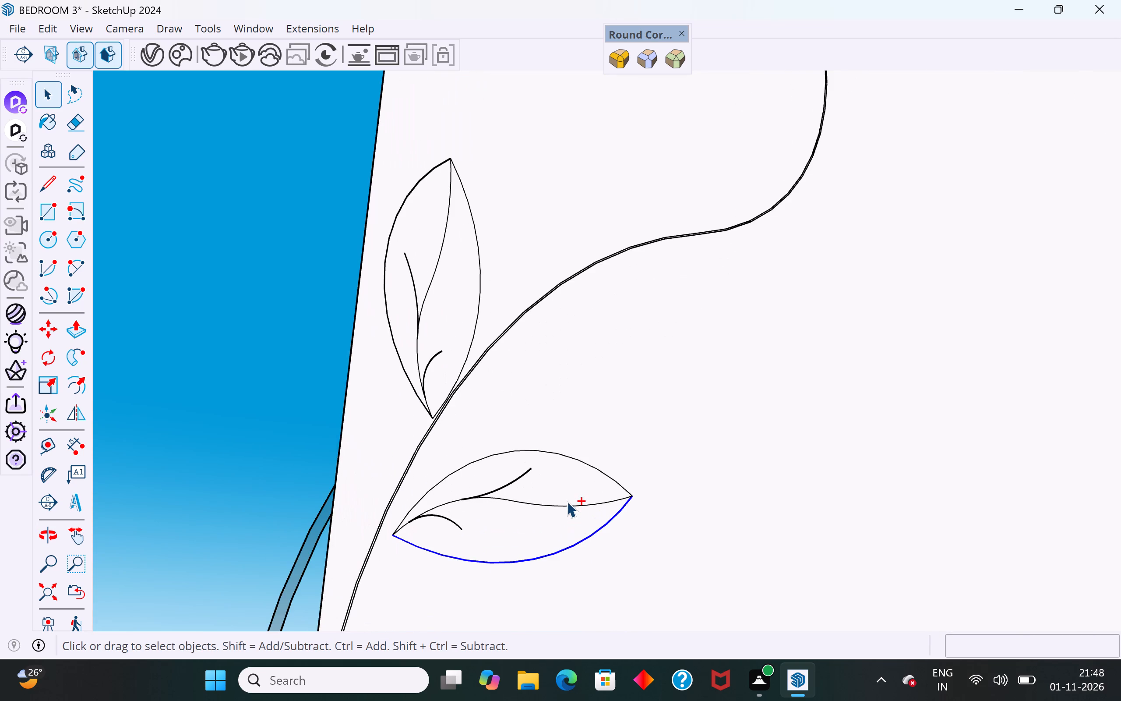
ctrl+click(568, 504)
ctrl+click(495, 498)
ctrl+click(503, 487)
ctrl+click(456, 499)
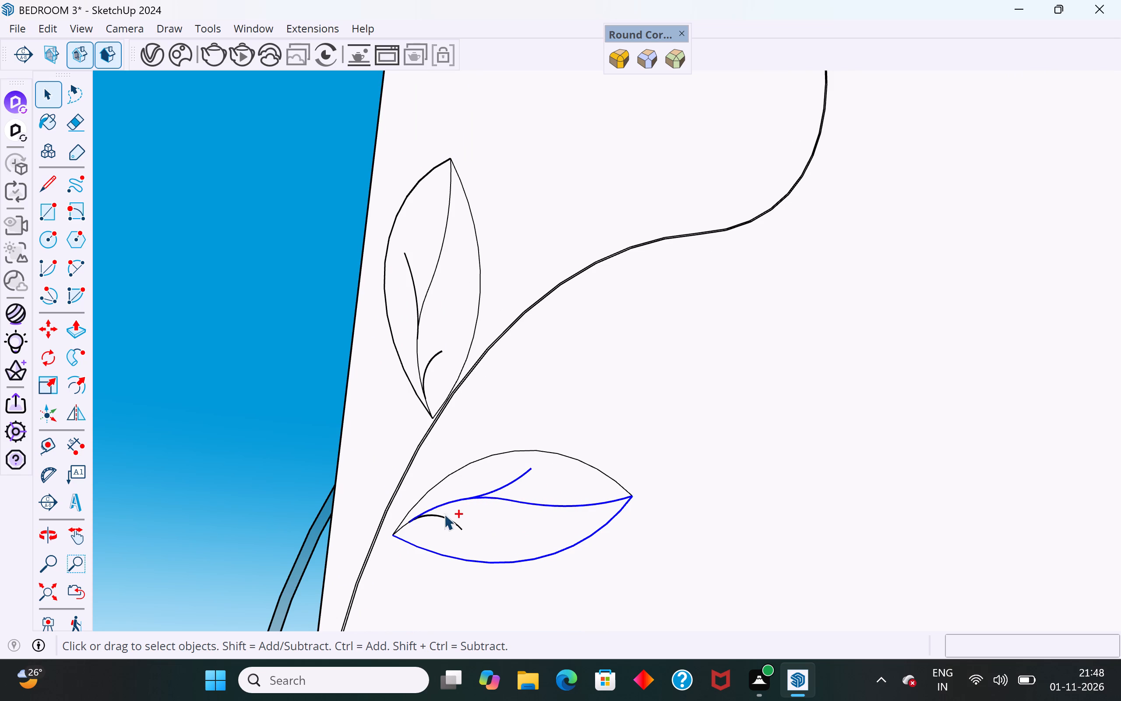
ctrl+click(444, 517)
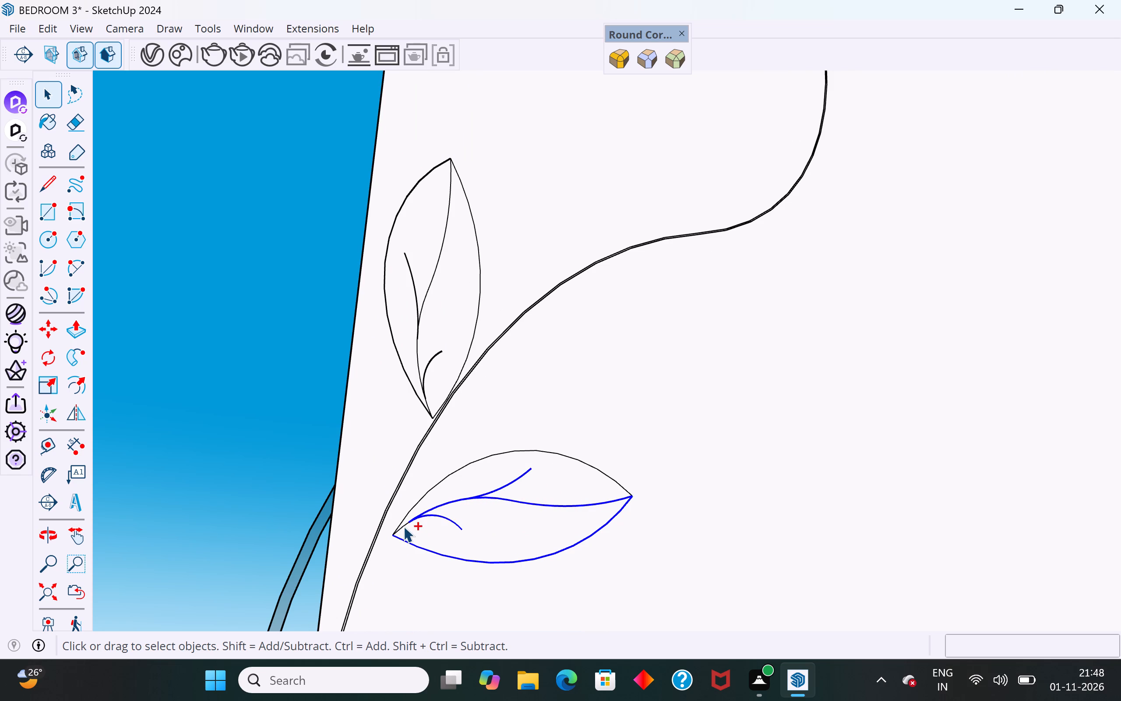
ctrl+click(403, 524)
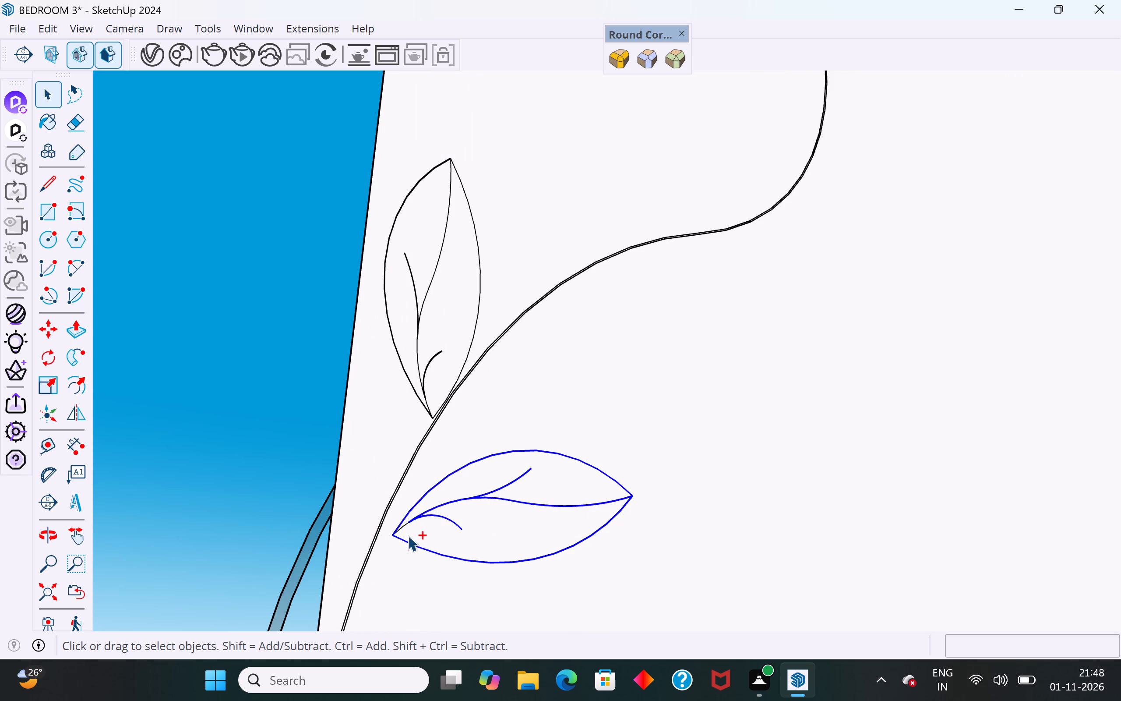
ctrl+click(404, 524)
scroll(402, 532, up, 3)
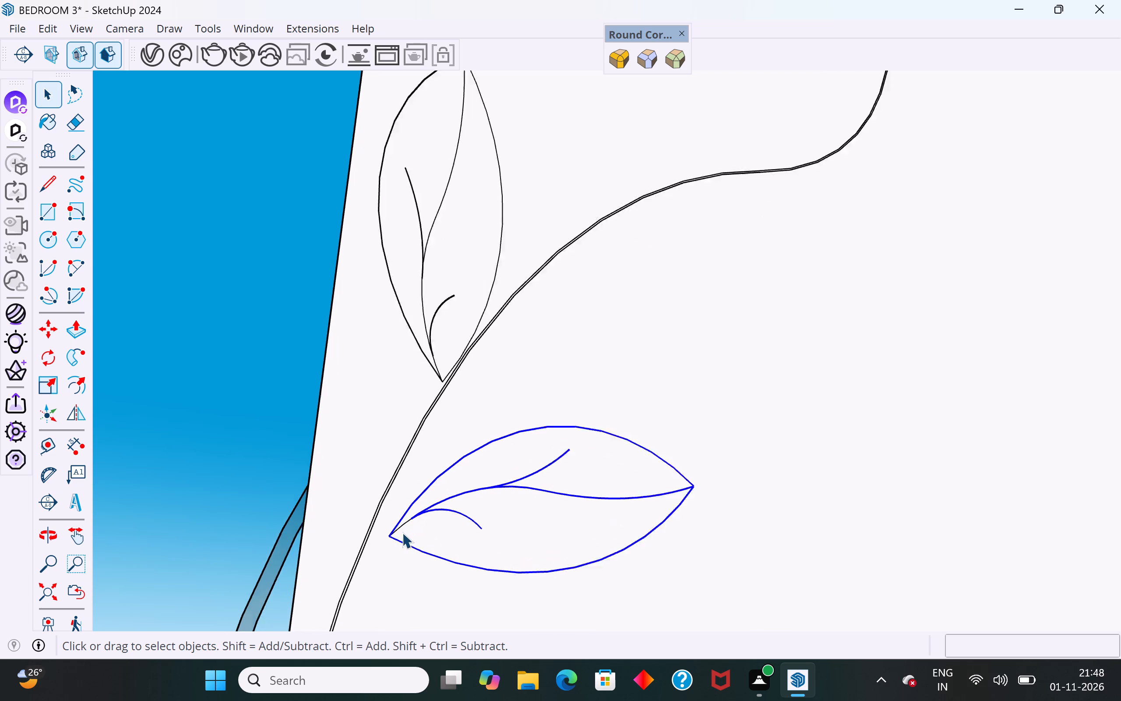
scroll(402, 532, up, 7)
ctrl+click(399, 517)
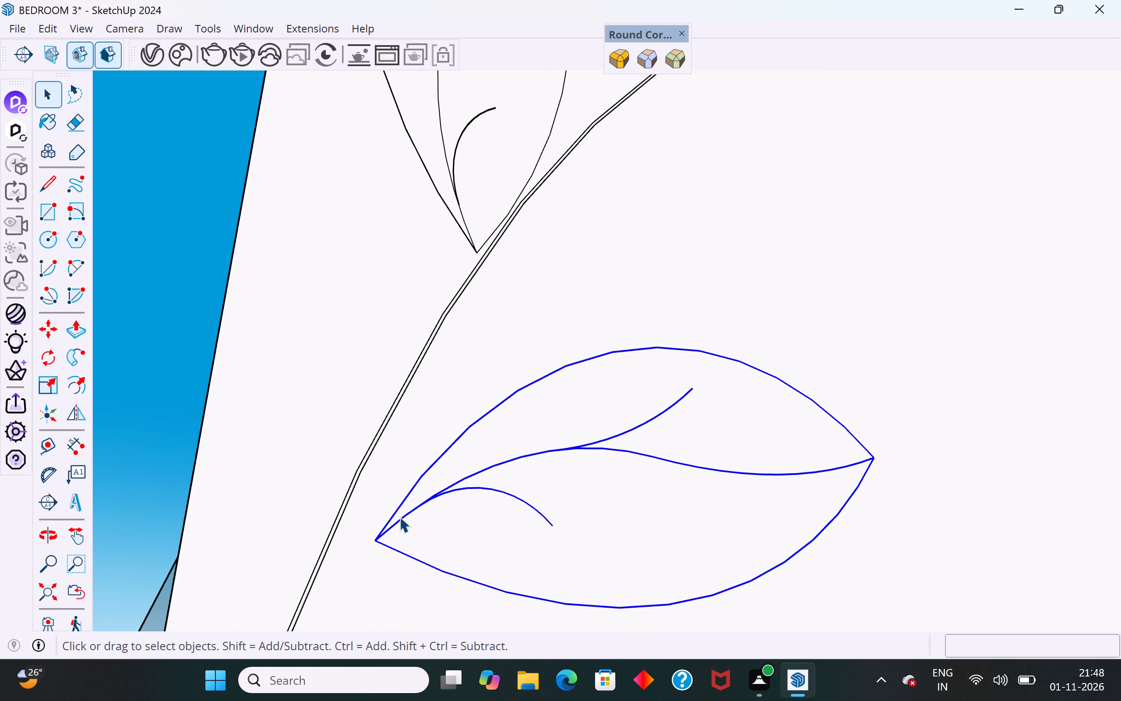
key(m)
ctrl+click(376, 538)
scroll(376, 540, down, 4)
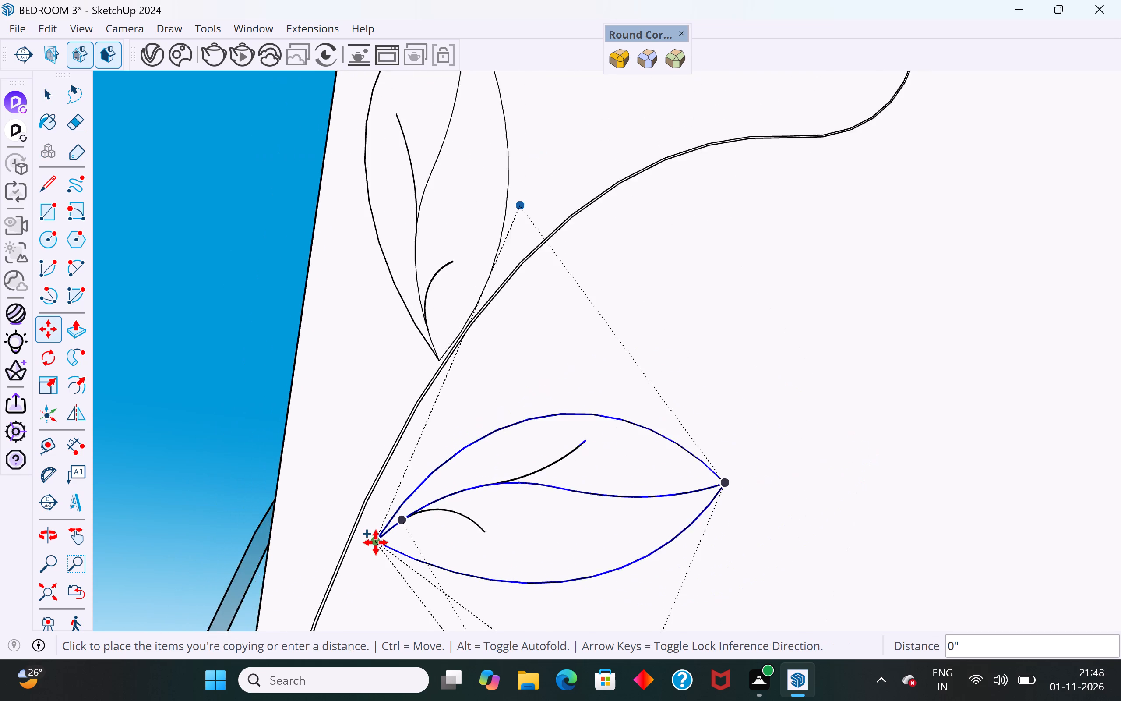
scroll(376, 542, down, 5)
scroll(440, 458, down, 1)
scroll(718, 373, down, 2)
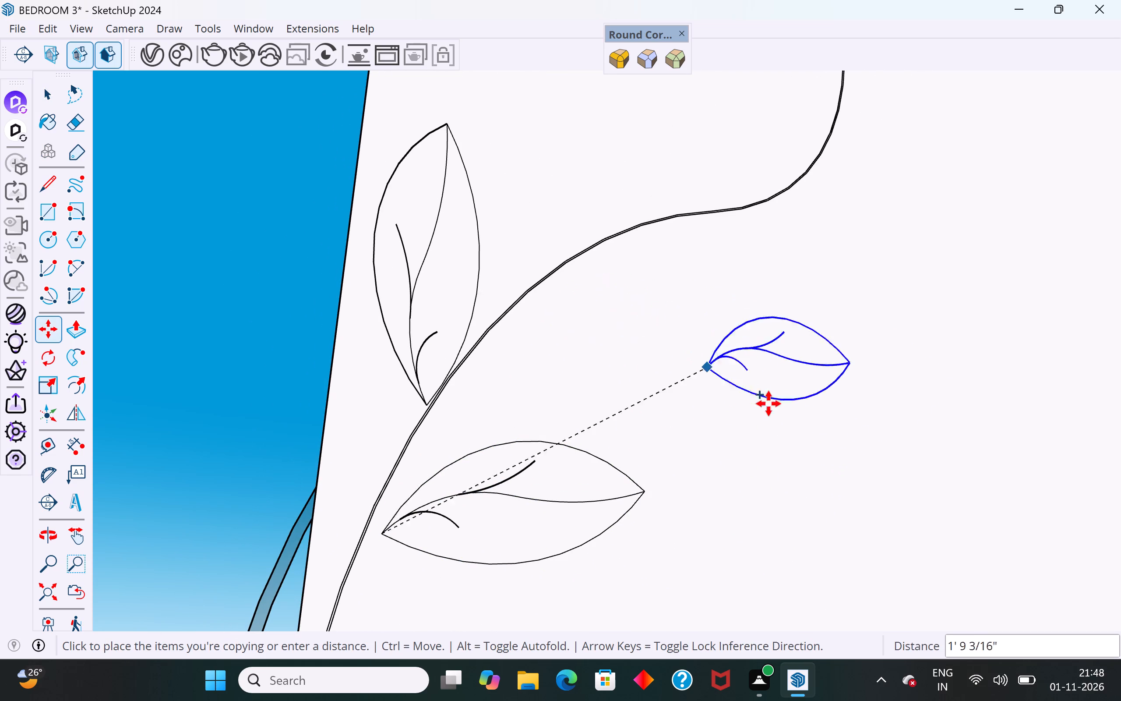
scroll(768, 404, down, 3)
click(249, 392)
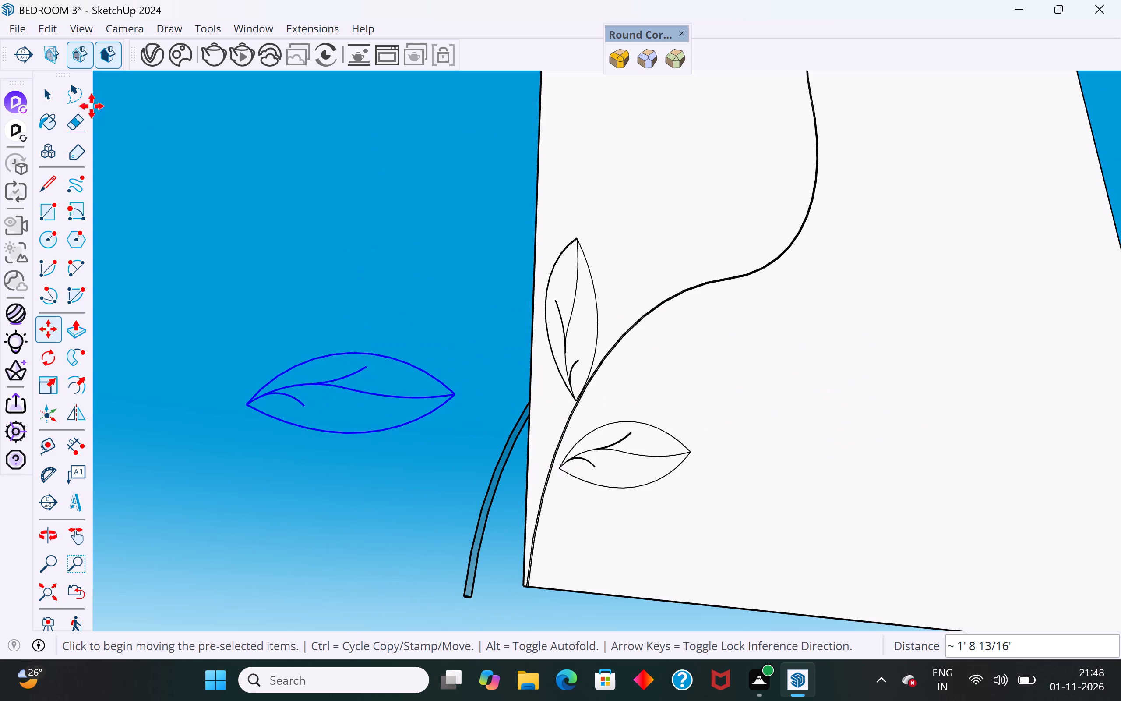
Group all the edges of the copied leaf beside the panel.
click(49, 100)
drag(488, 312, 192, 456)
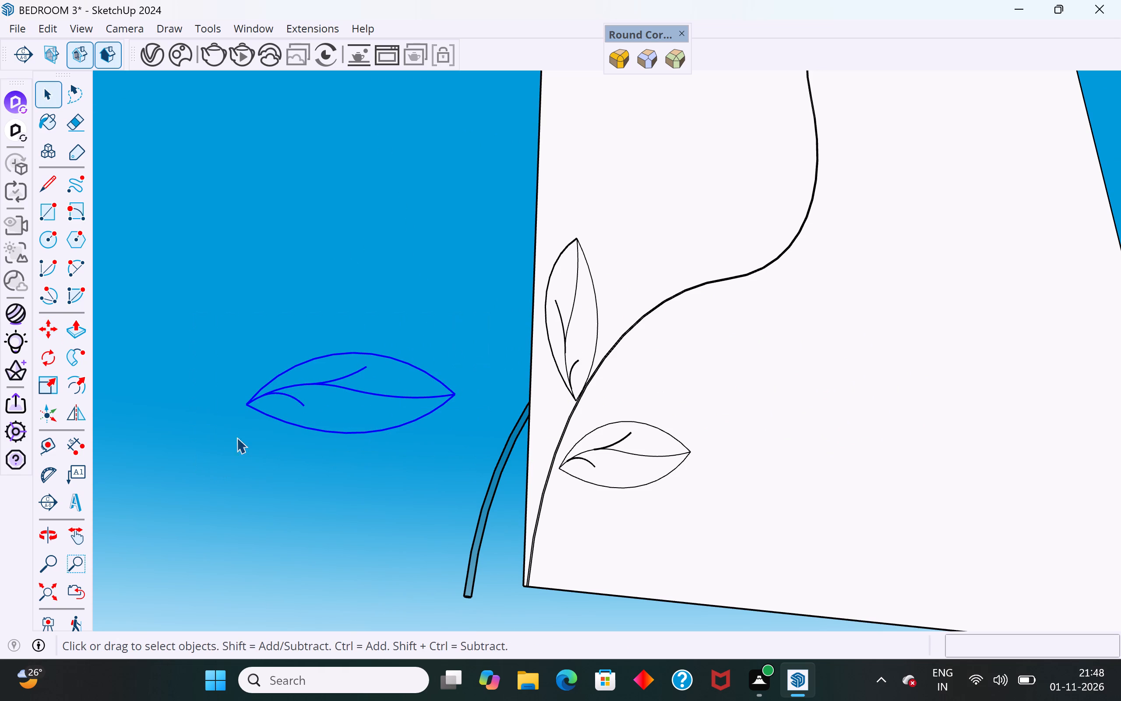
right_click(255, 401)
click(316, 170)
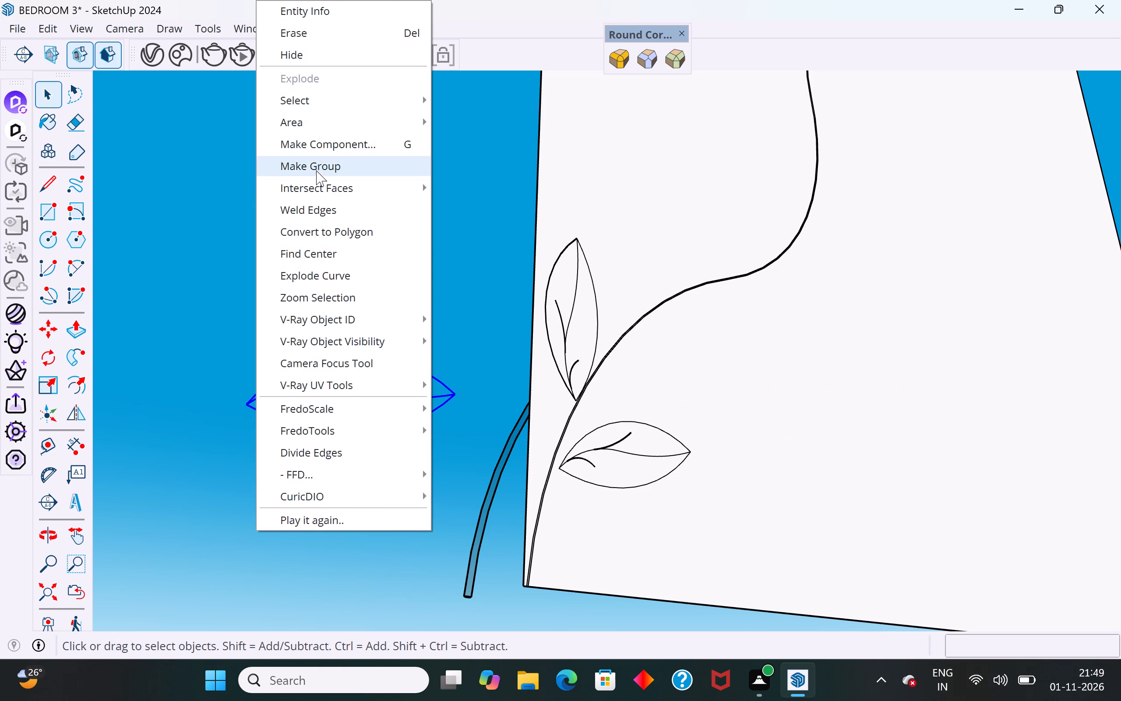
Move the new leaf group by its base about 2' 7 7/8" onto the panel, beside the stem above the lower leaf.
key(m)
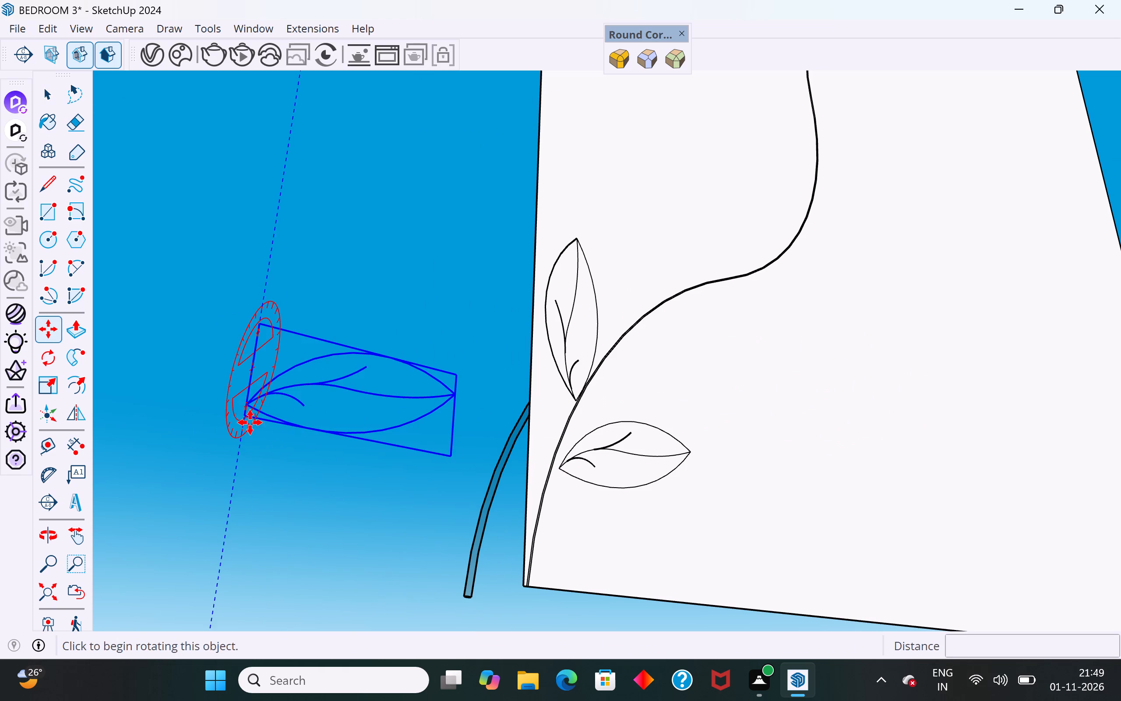
scroll(258, 425, up, 6)
click(246, 393)
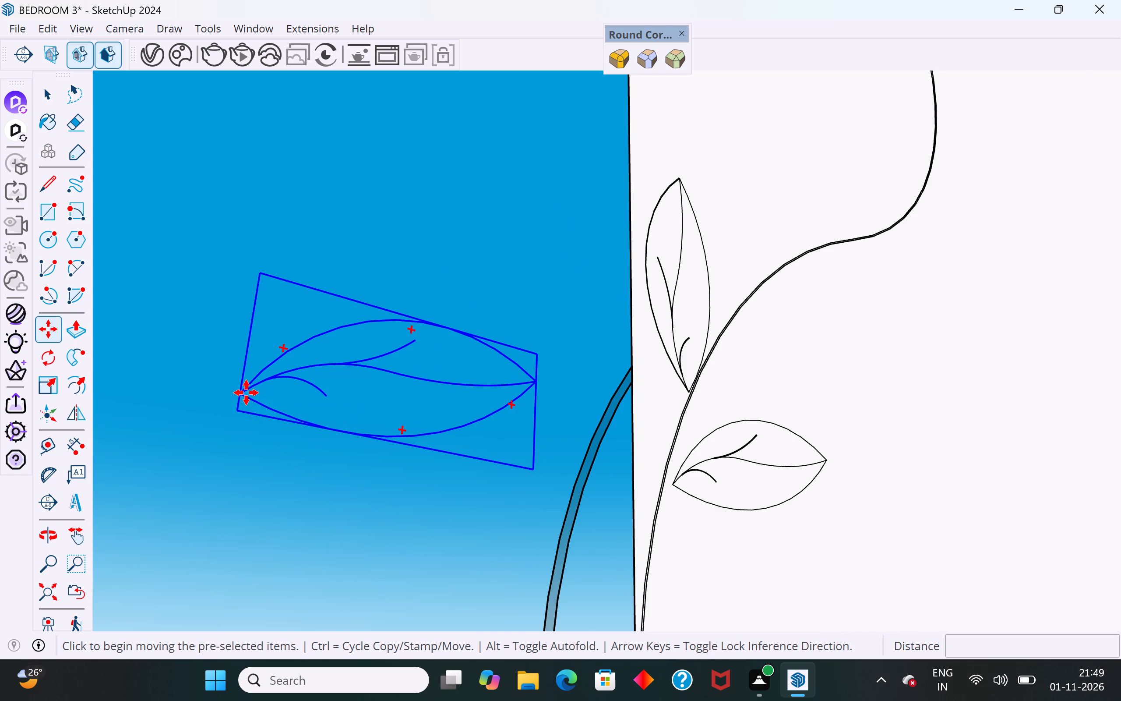
scroll(246, 393, down, 6)
scroll(635, 324, up, 7)
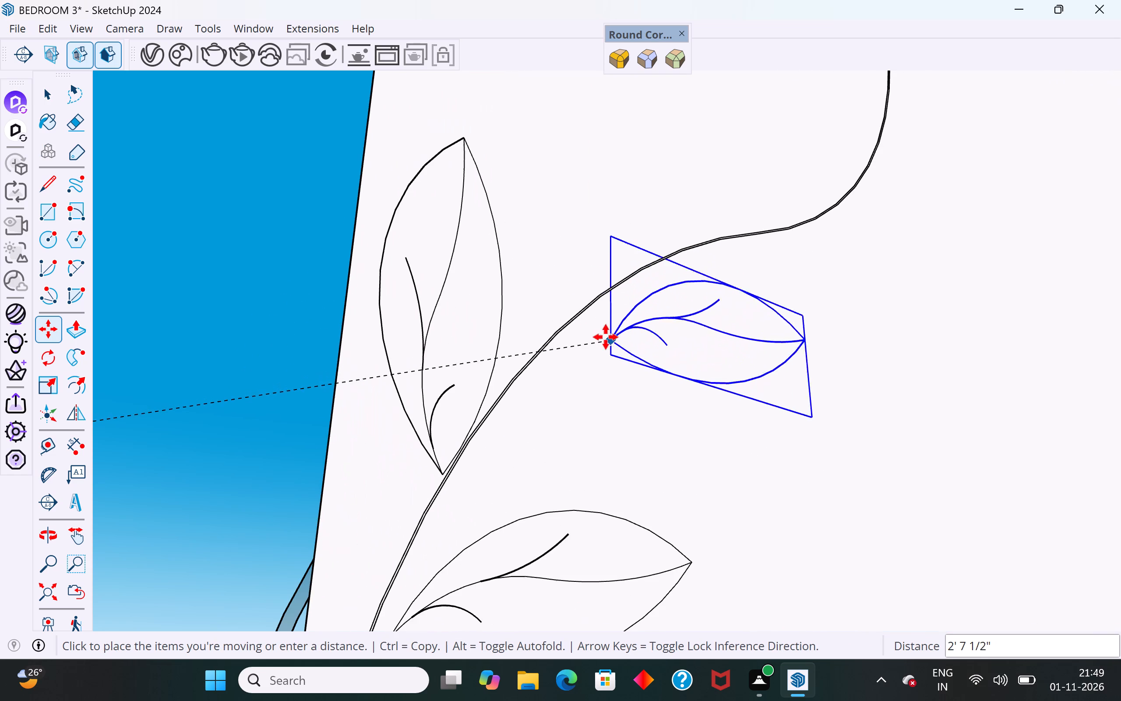
click(614, 327)
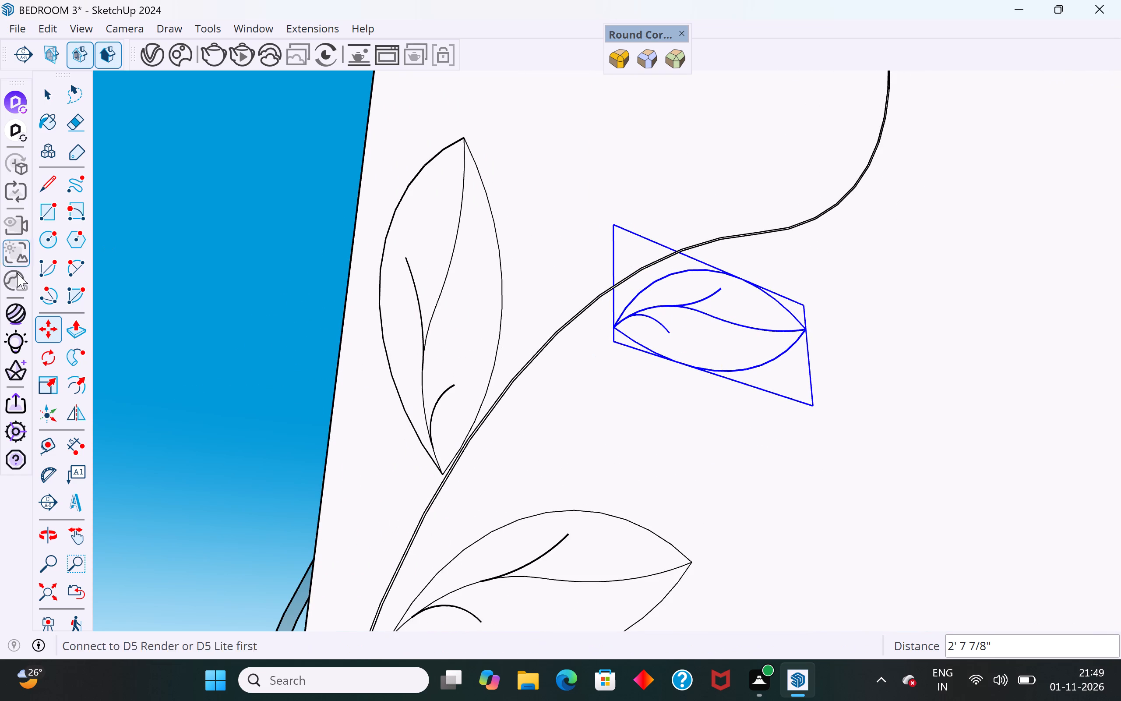
Rotate the new leaf group about 12.8° around its base corner, tilting its tip downward.
click(48, 359)
middle_drag(689, 335, 489, 457)
click(632, 312)
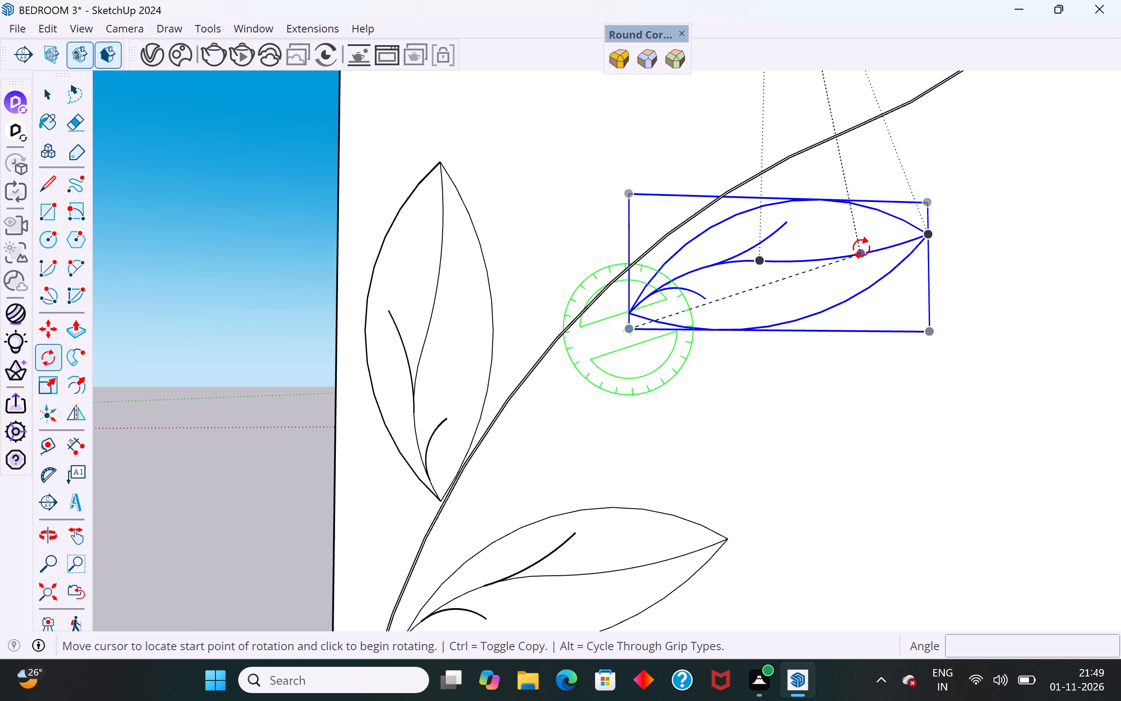
click(861, 248)
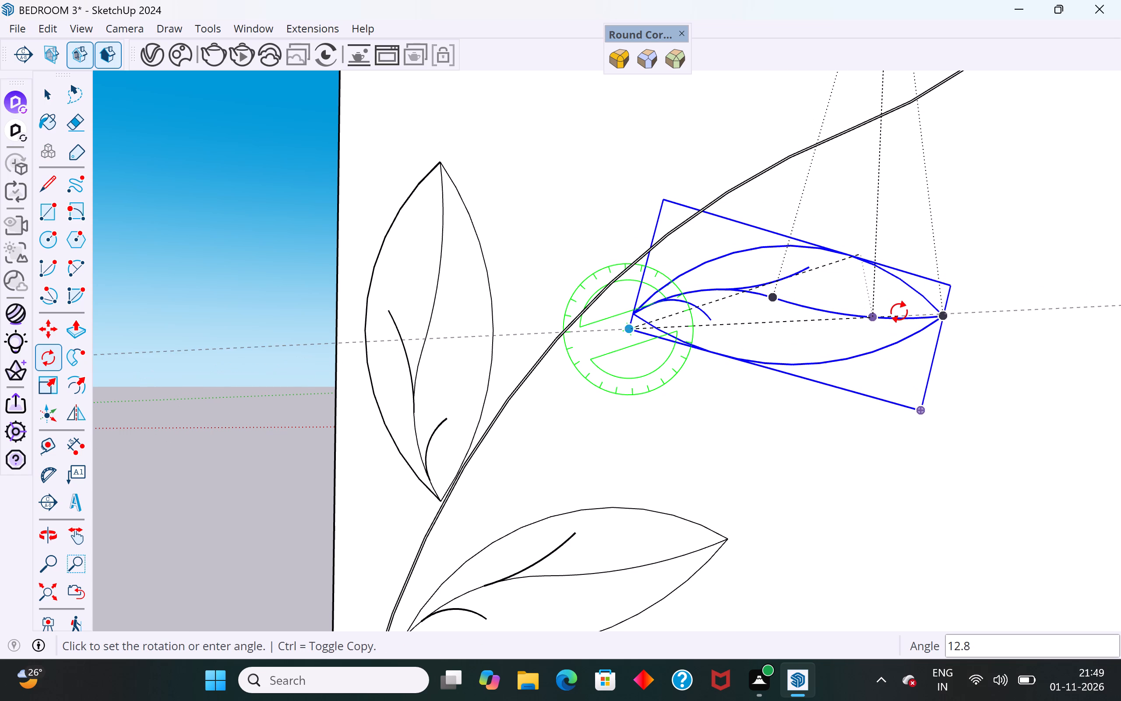
click(899, 312)
Move the rotated leaf group about 1 3/8" so its base meets the stem.
click(50, 96)
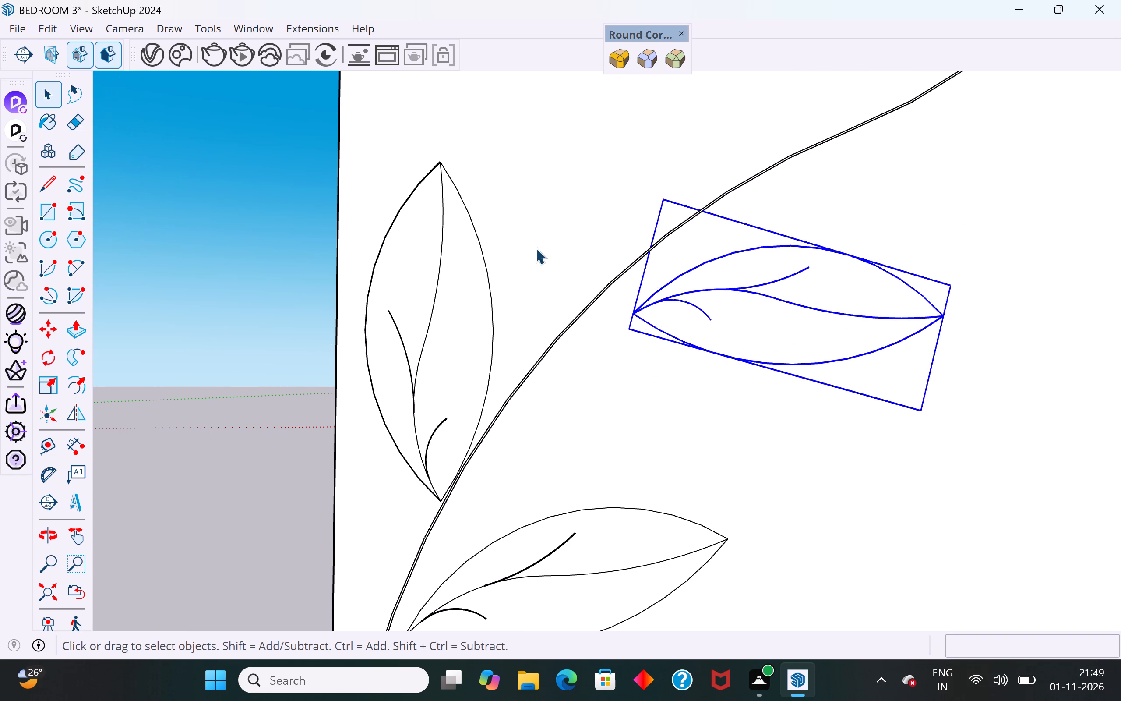
key(m)
click(640, 313)
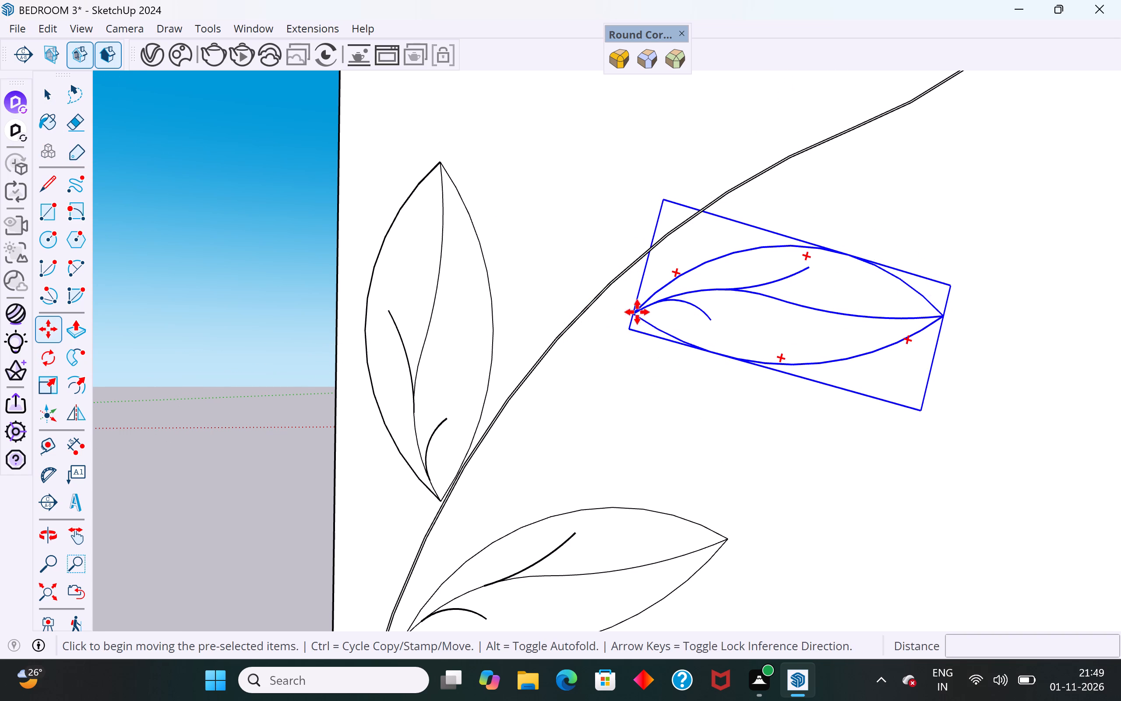
scroll(599, 301, up, 5)
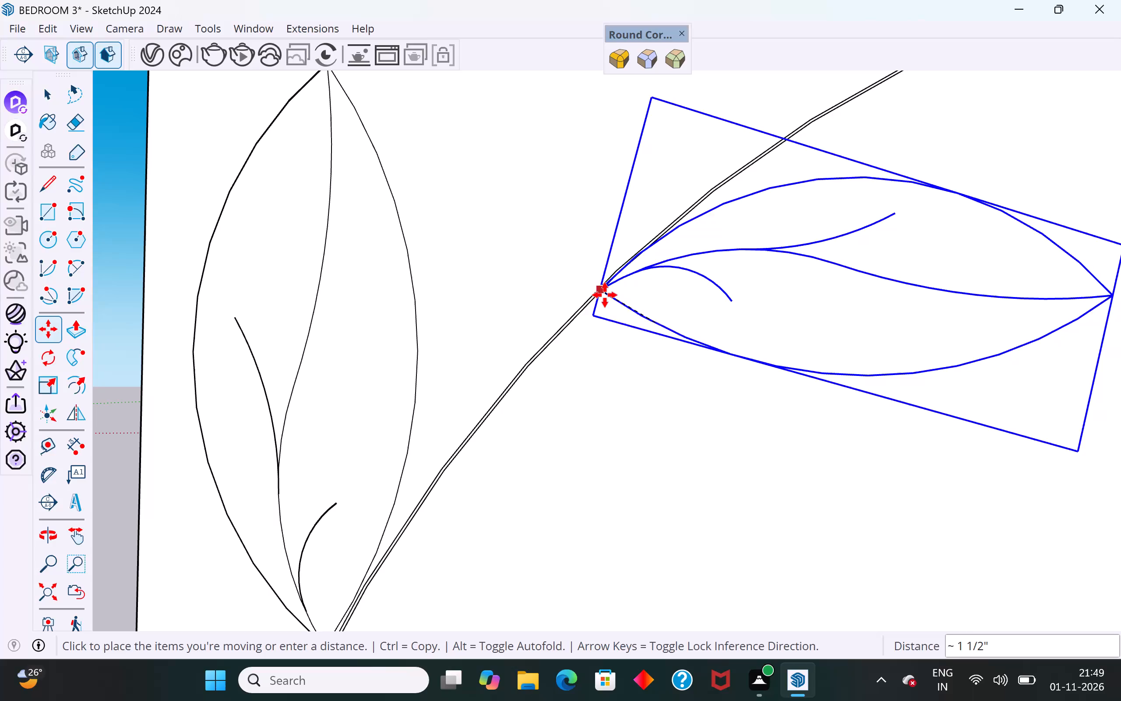
scroll(607, 296, up, 6)
click(607, 288)
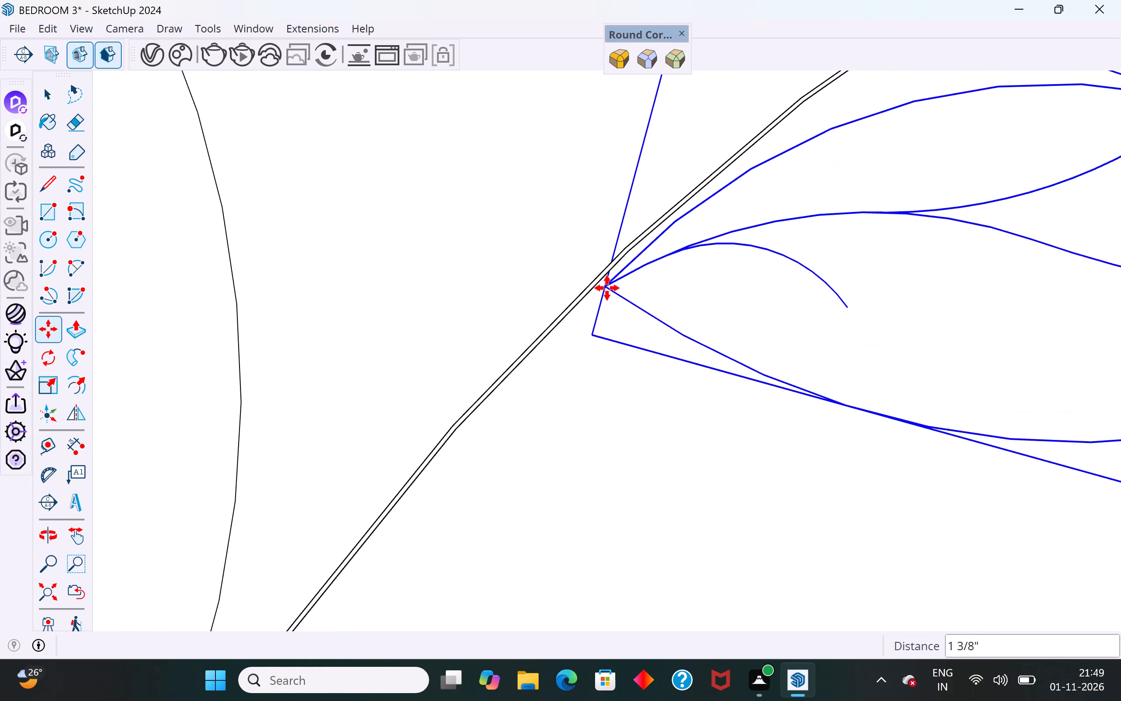
Copy the leaf group about 11 11/16" straight up along the blue axis, above the stem.
scroll(587, 386, down, 12)
scroll(589, 394, up, 1)
scroll(589, 394, down, 6)
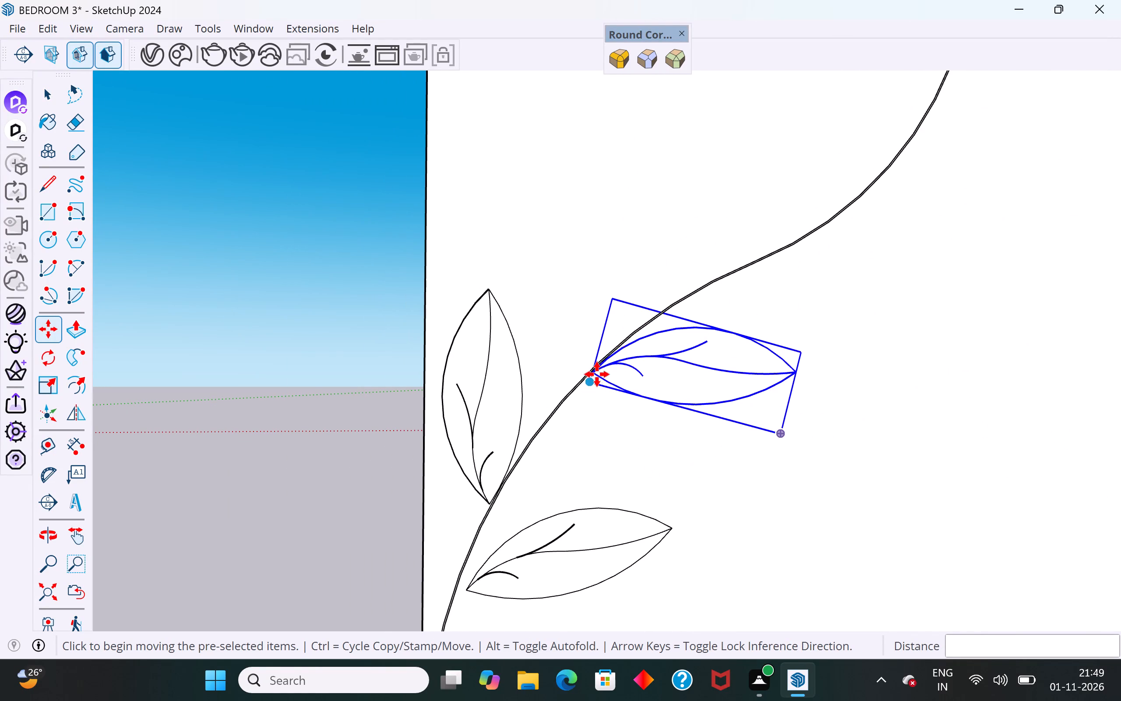
click(596, 367)
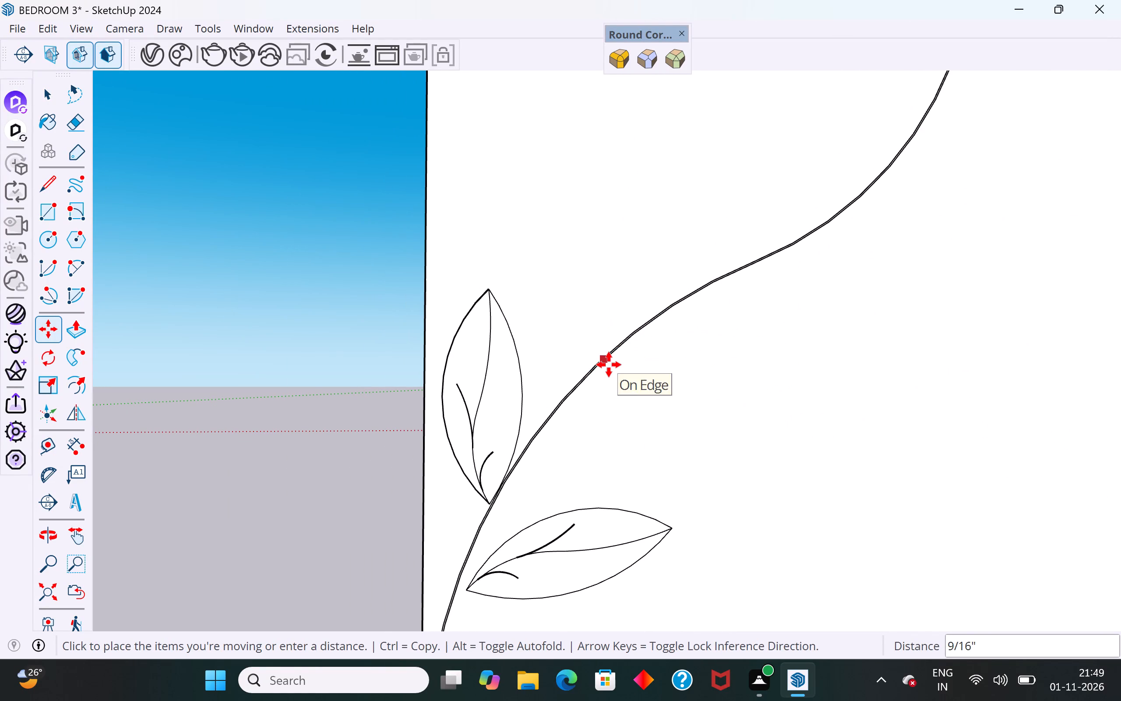
scroll(522, 237, down, 6)
middle_drag(549, 296, 616, 393)
scroll(616, 393, up, 1)
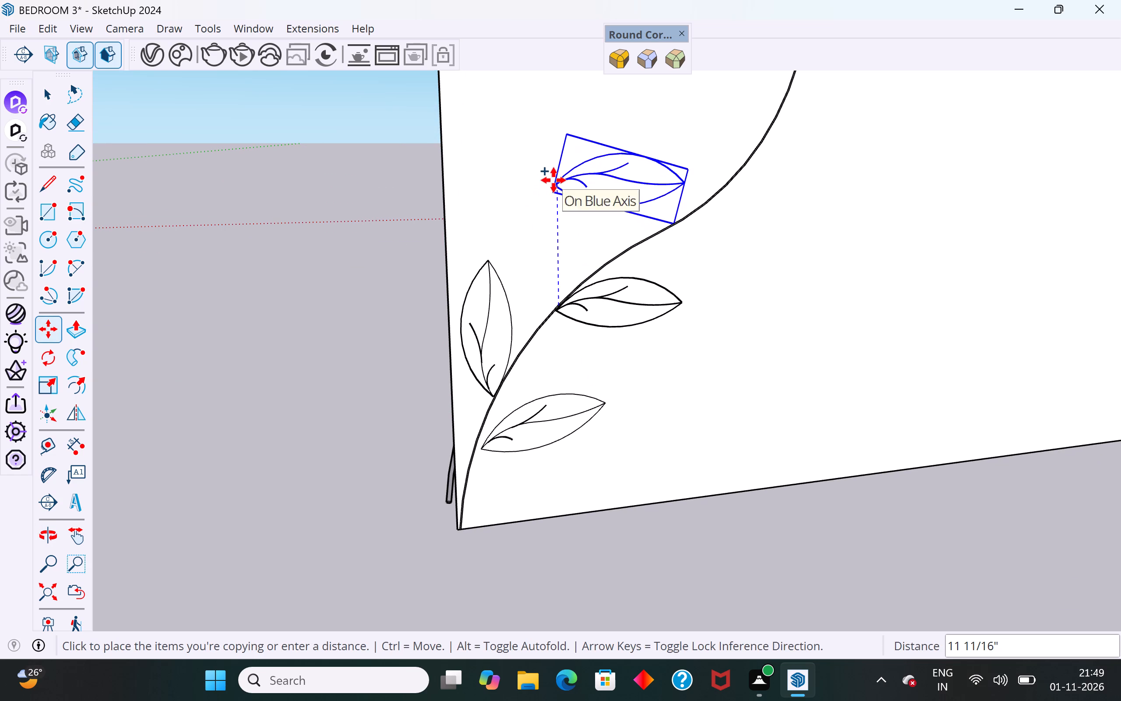
click(553, 180)
Rotate the copied leaf group 60° around its base corner so its tip points steeply upward.
click(45, 352)
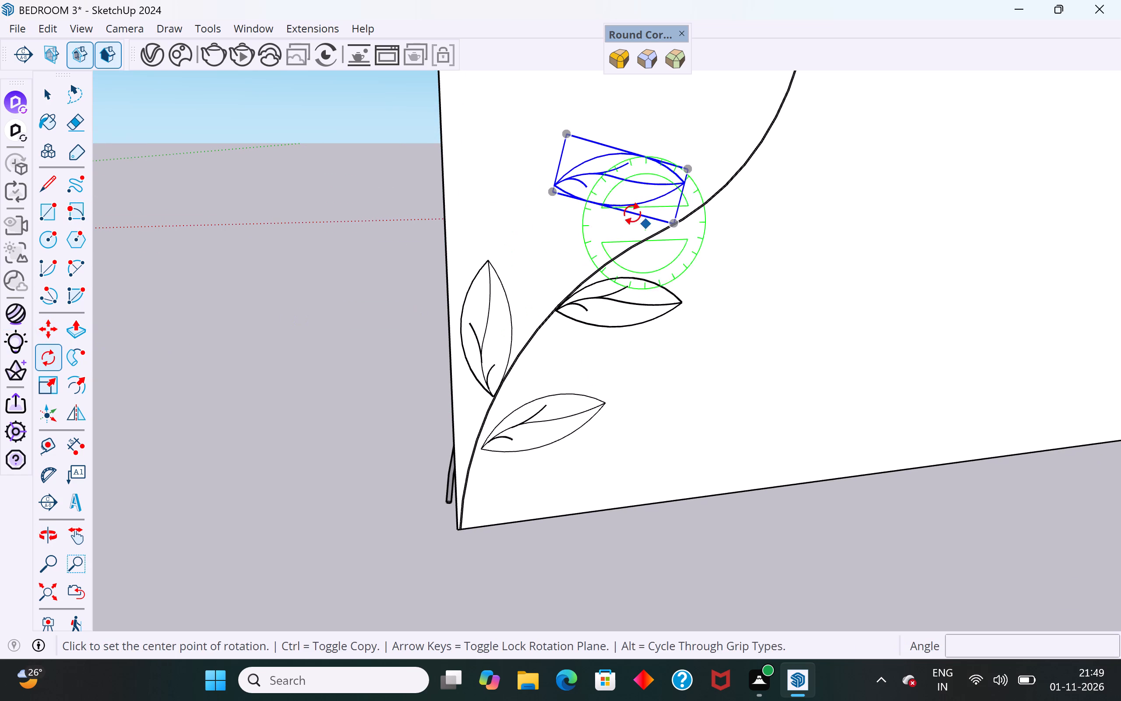
click(554, 190)
click(702, 149)
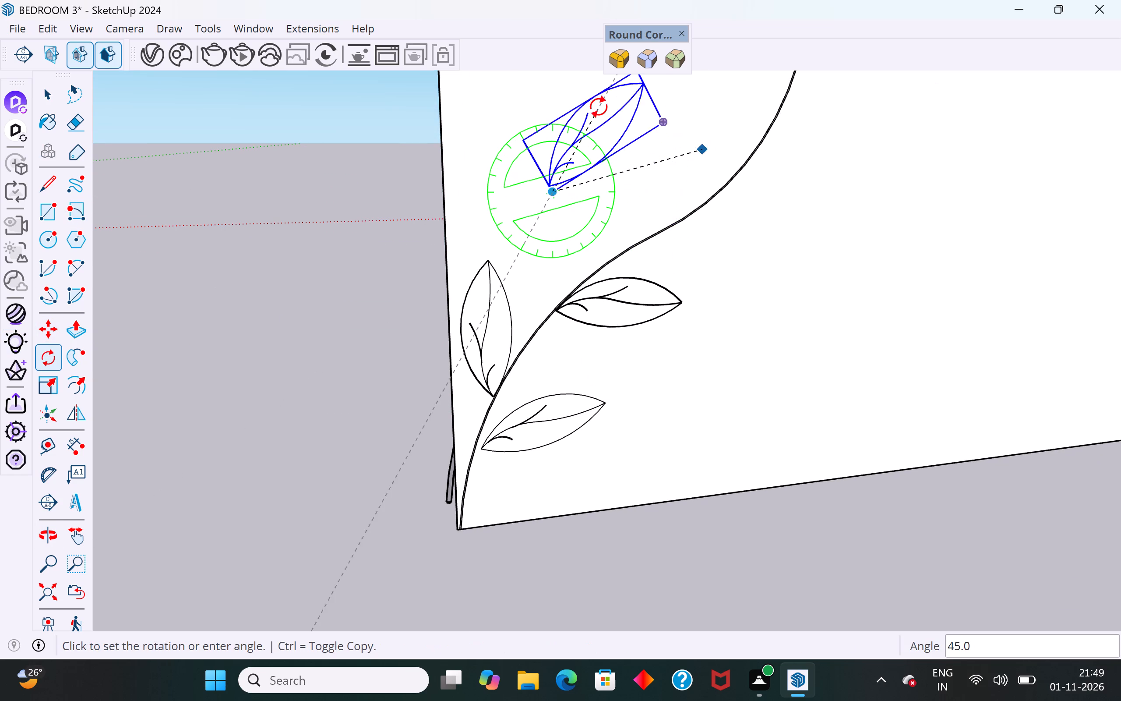
click(584, 101)
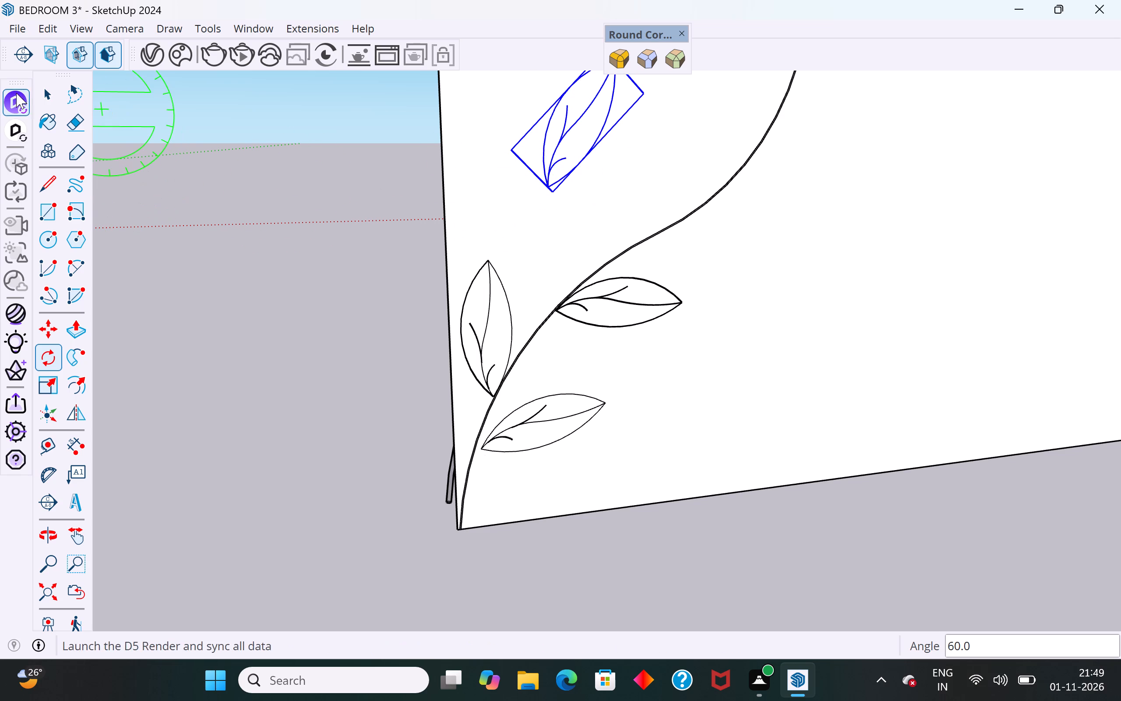
Move the upward-pointing leaf group by its base about 9" down to the stem's upper side, just beyond the previous leaf.
click(43, 93)
key(m)
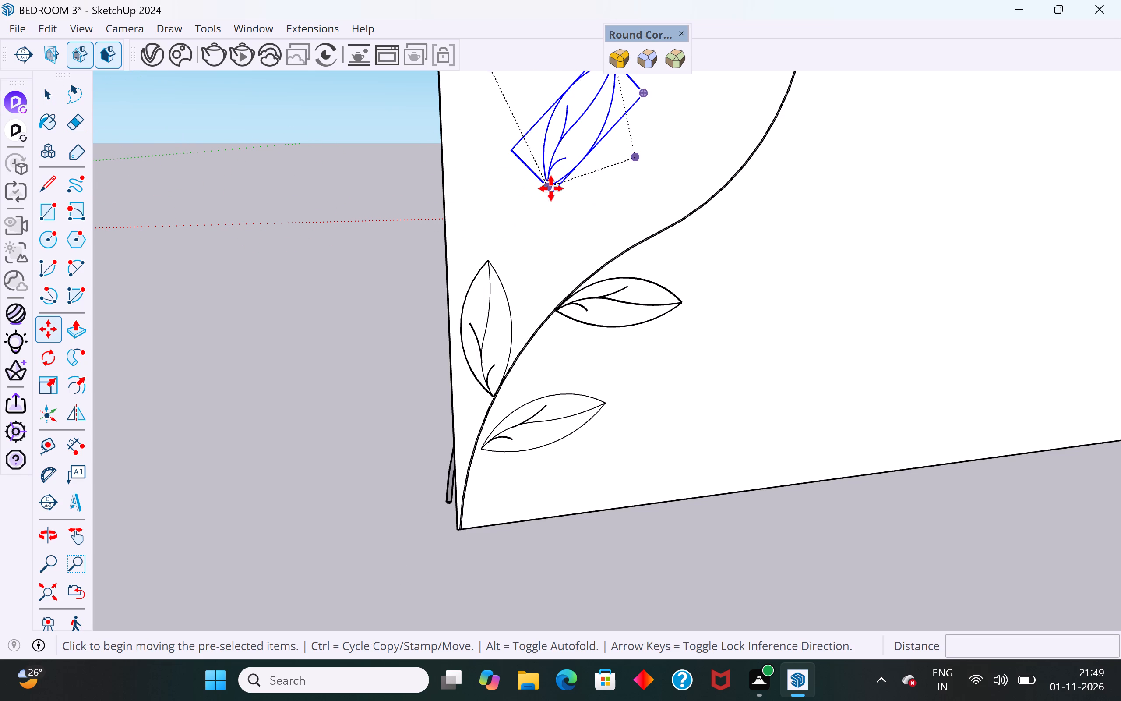
click(550, 186)
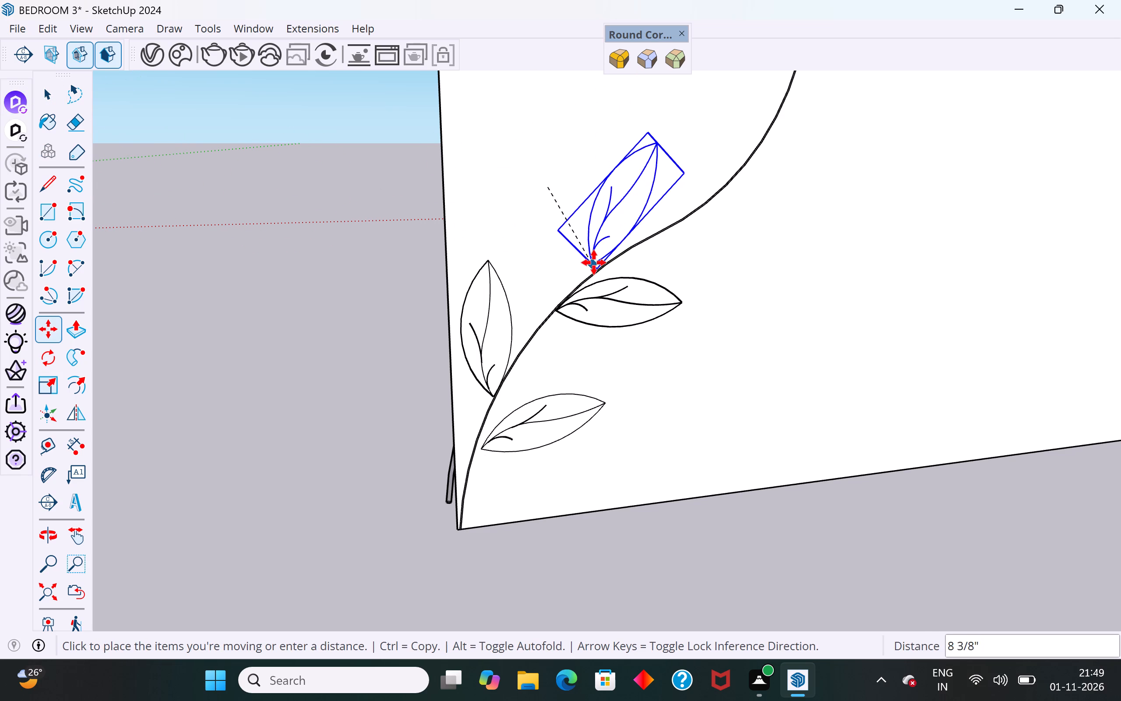
scroll(603, 266, up, 17)
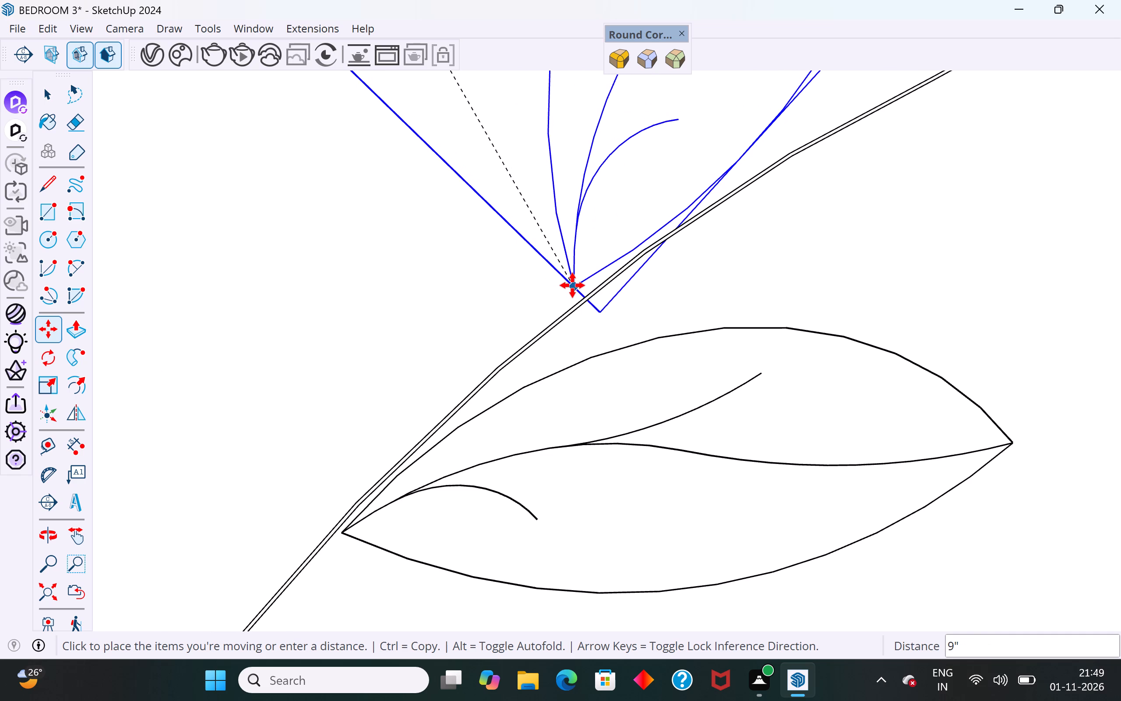
click(570, 287)
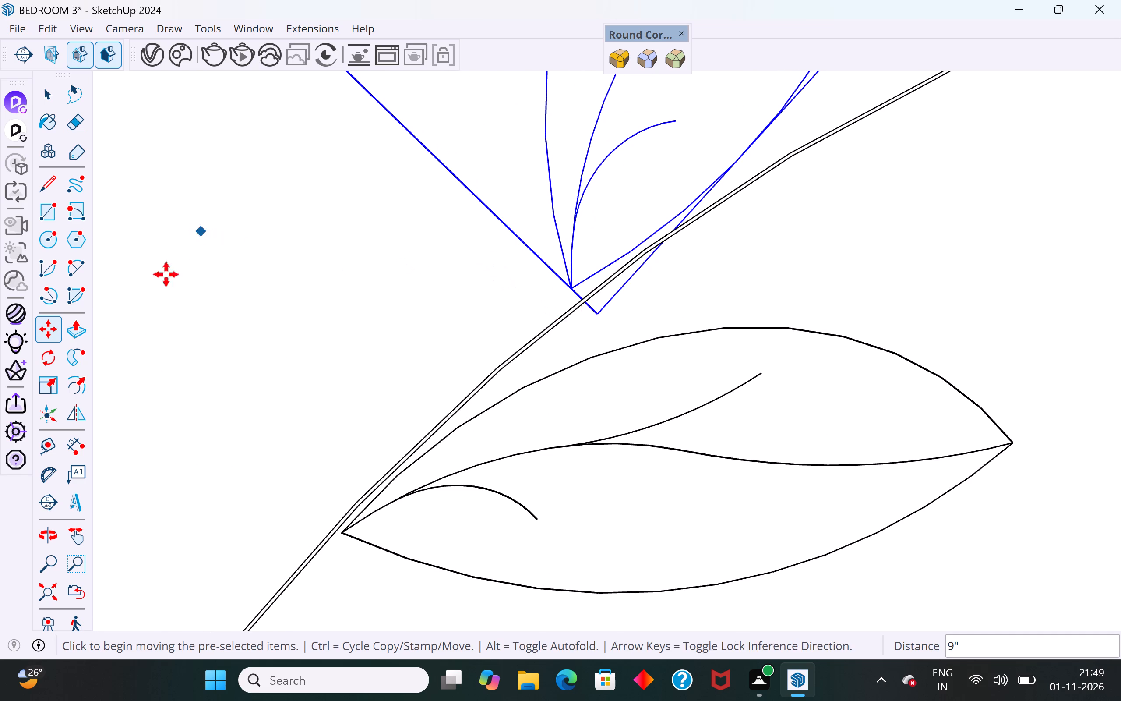
click(33, 368)
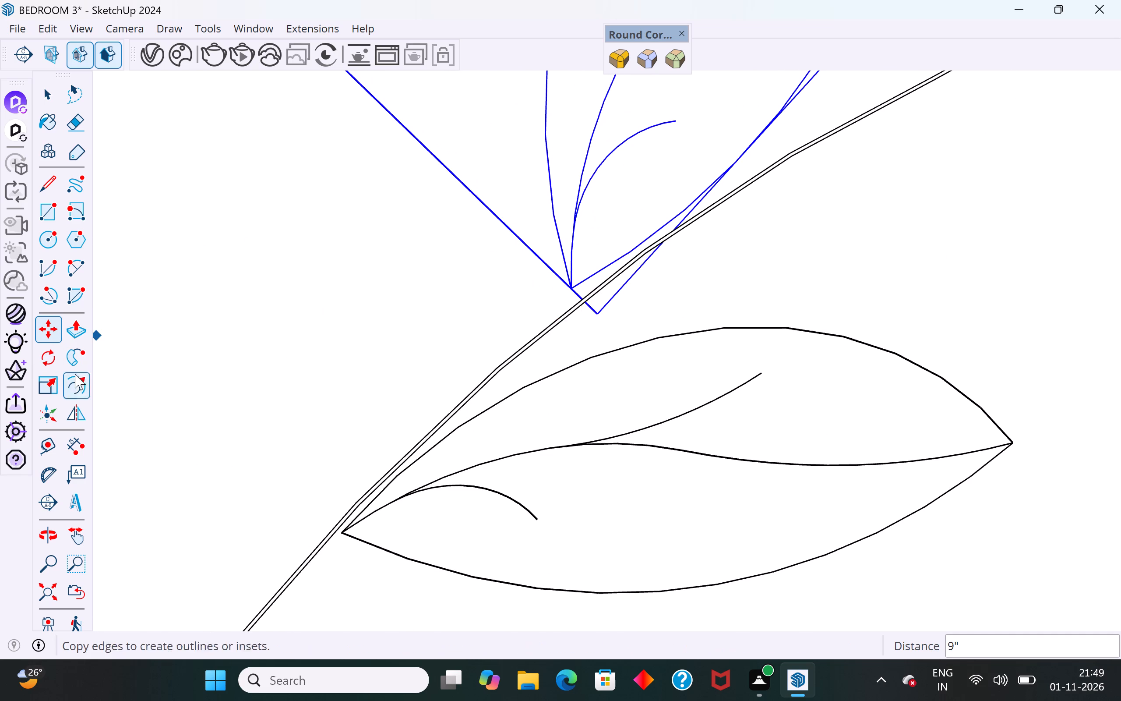
Rotate the upward-pointing leaf group about 4° counterclockwise around its base point.
click(49, 362)
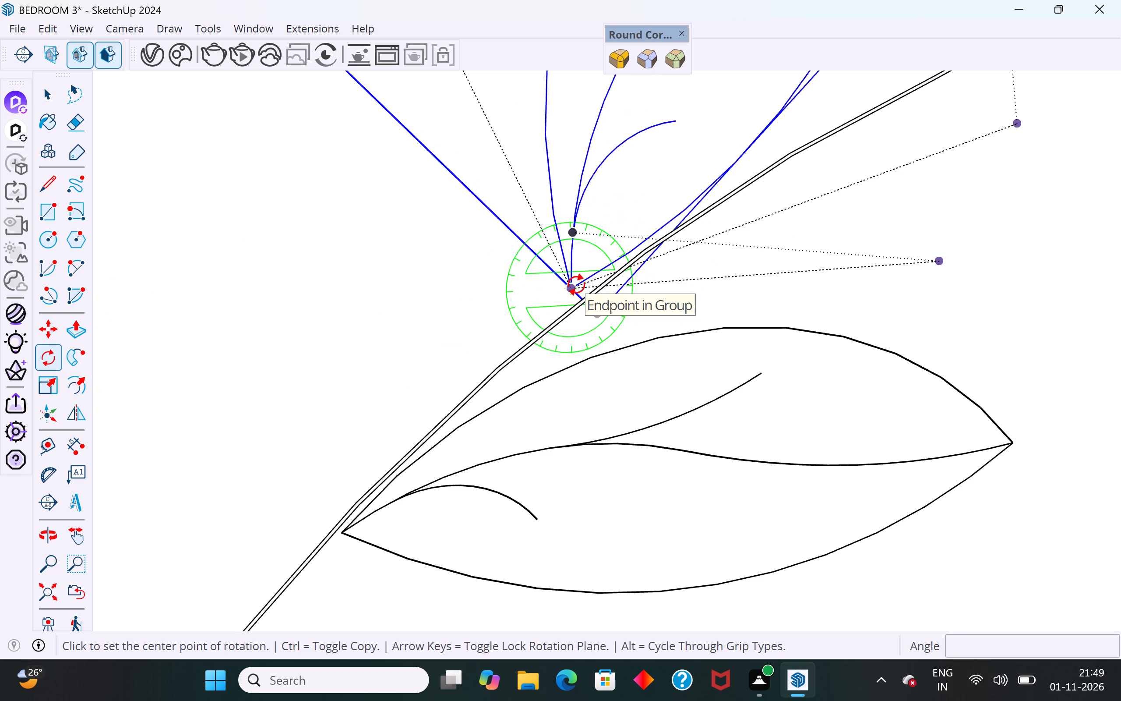
click(576, 285)
click(811, 231)
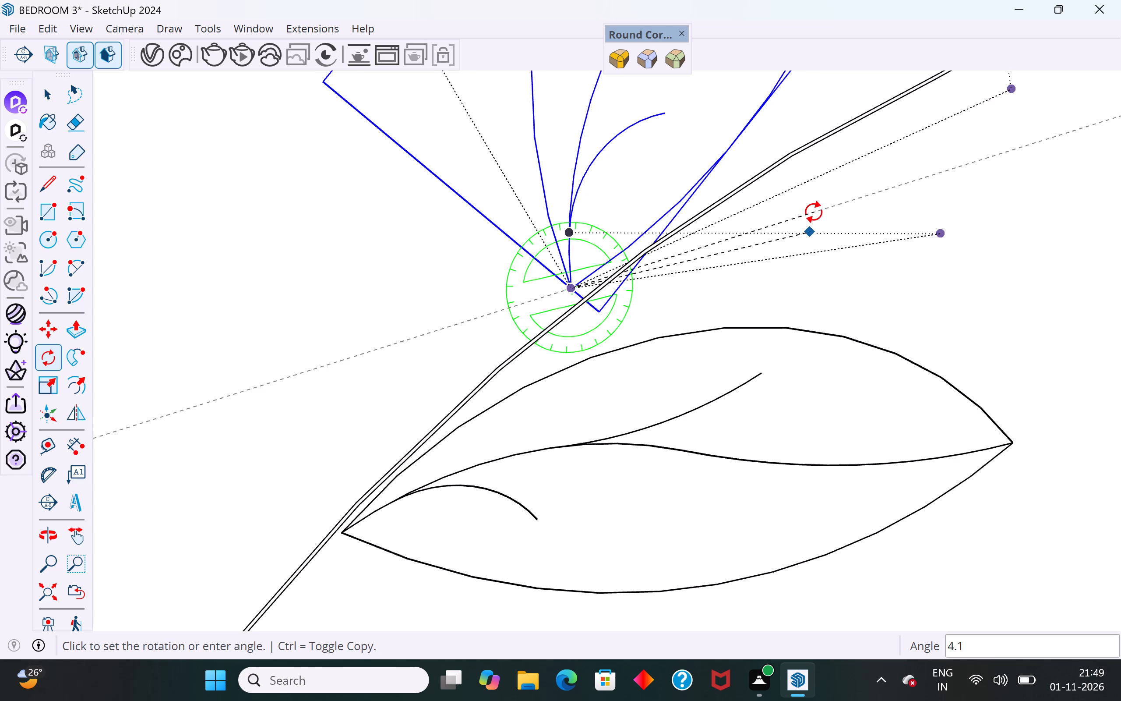
click(814, 209)
scroll(754, 334, down, 12)
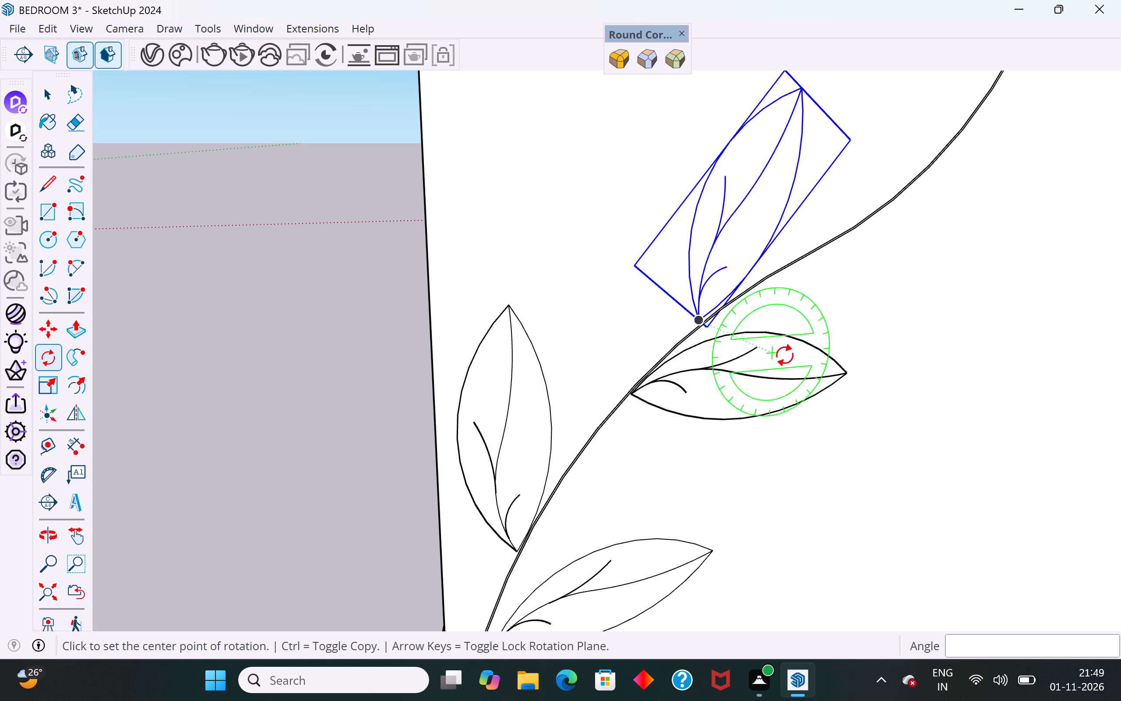
click(54, 82)
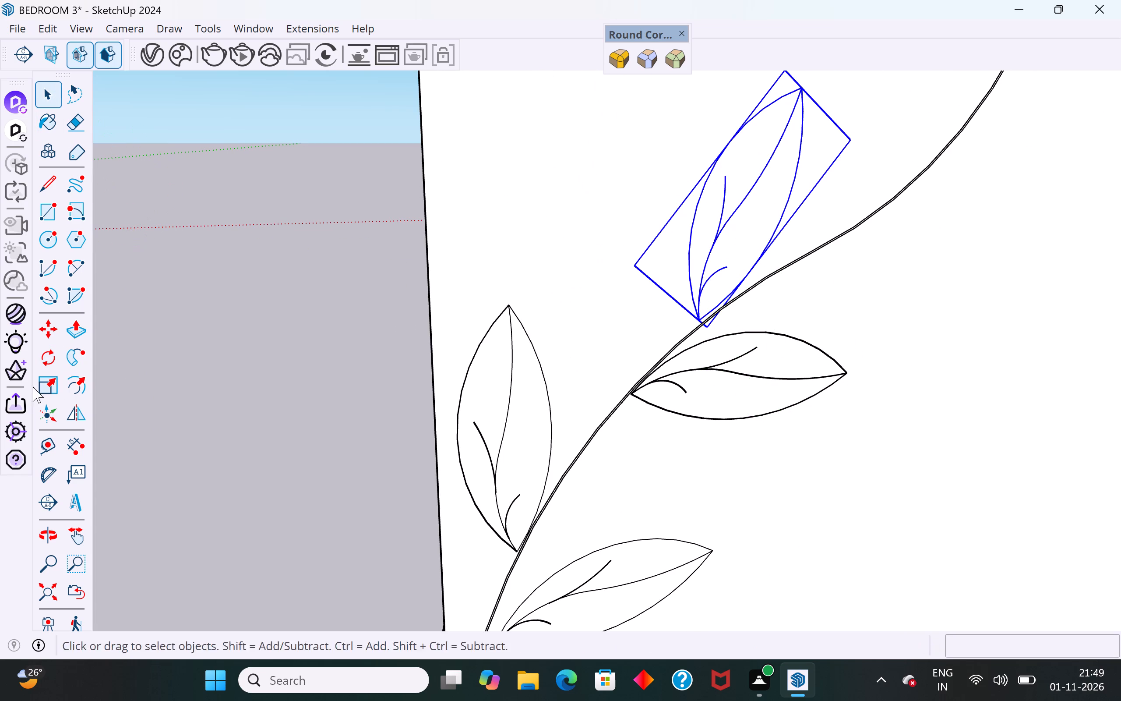
Move the upward-pointing leaf group by its base about 3 3/16" further along the stem, onto the stem's upper edge.
click(58, 335)
scroll(717, 329, up, 4)
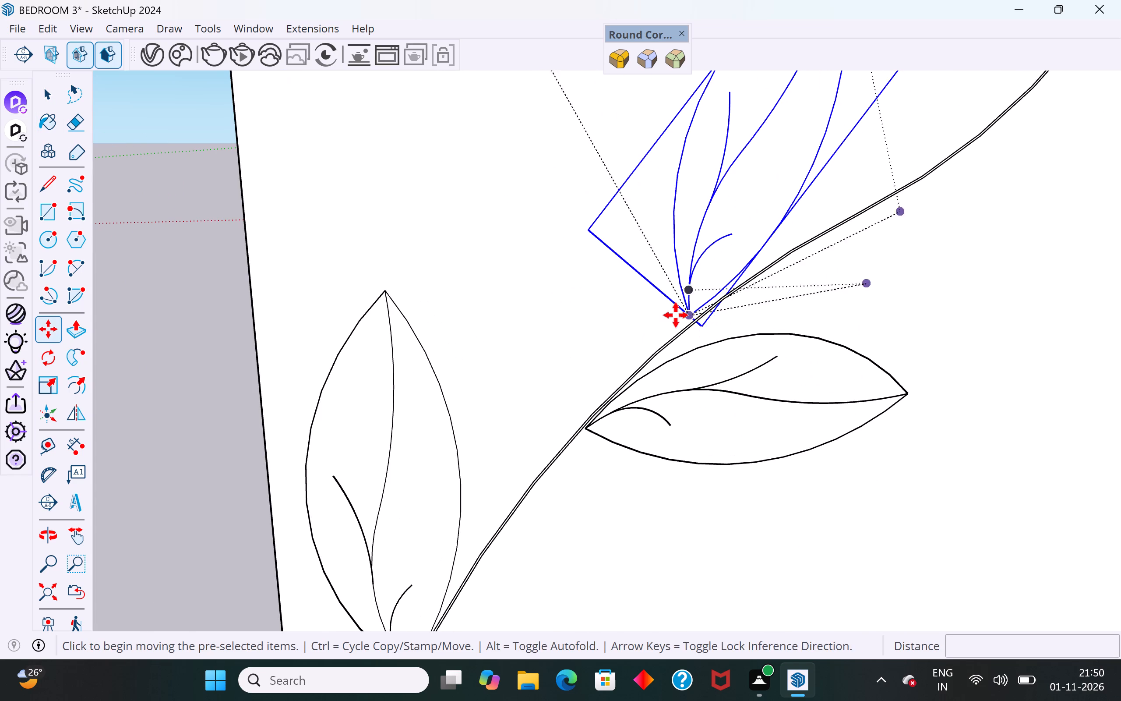
click(682, 315)
scroll(753, 269, up, 3)
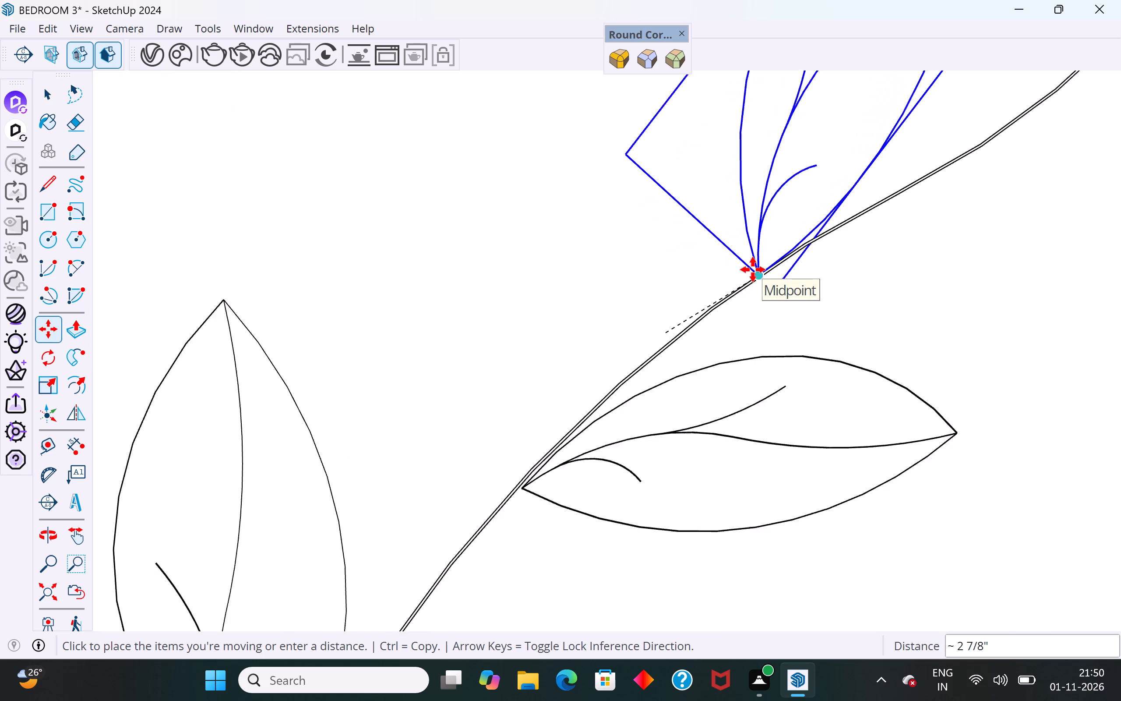
scroll(753, 269, up, 10)
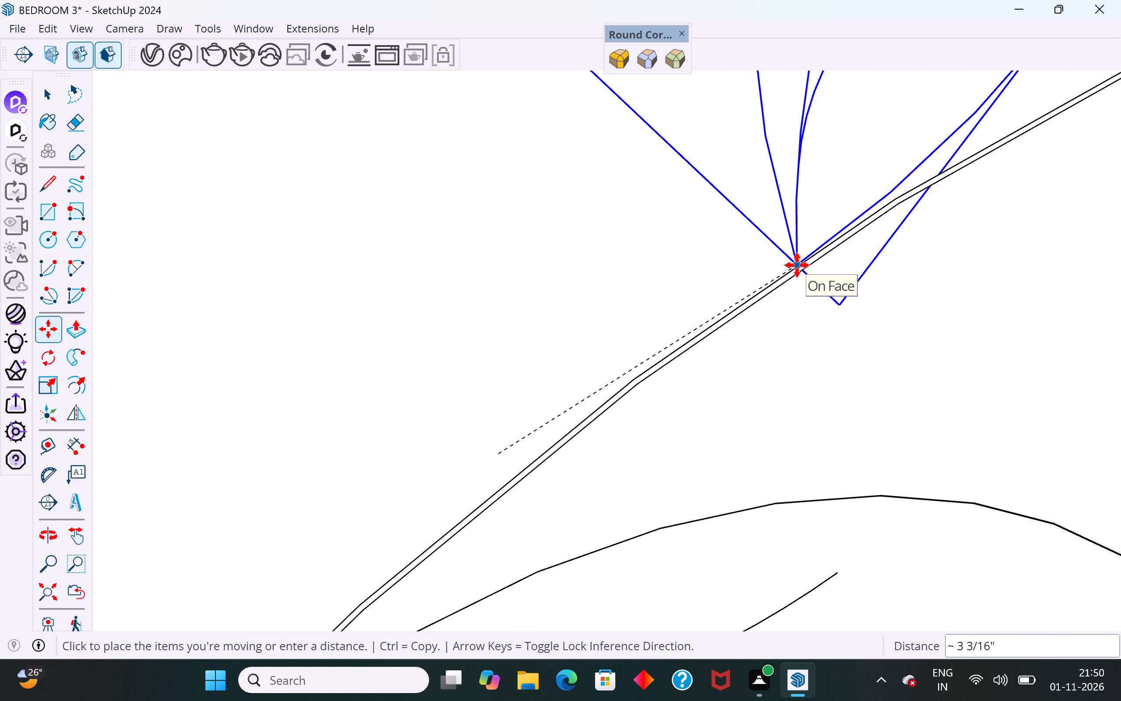
click(798, 266)
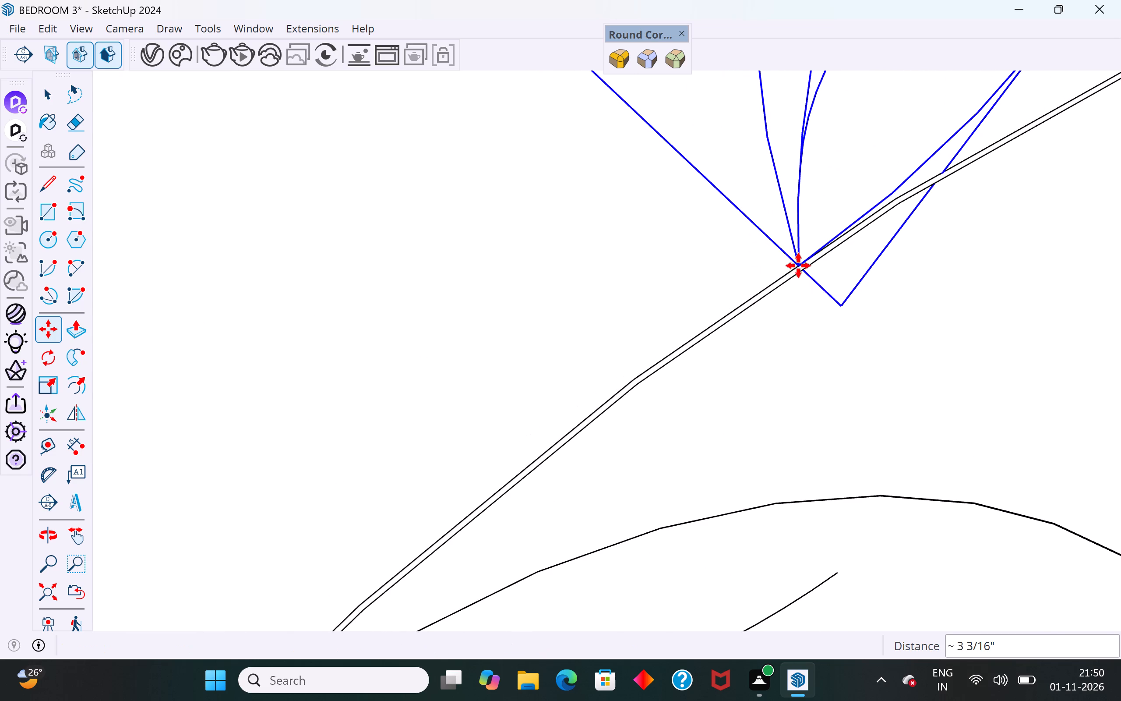
scroll(428, 512, down, 20)
scroll(428, 512, down, 7)
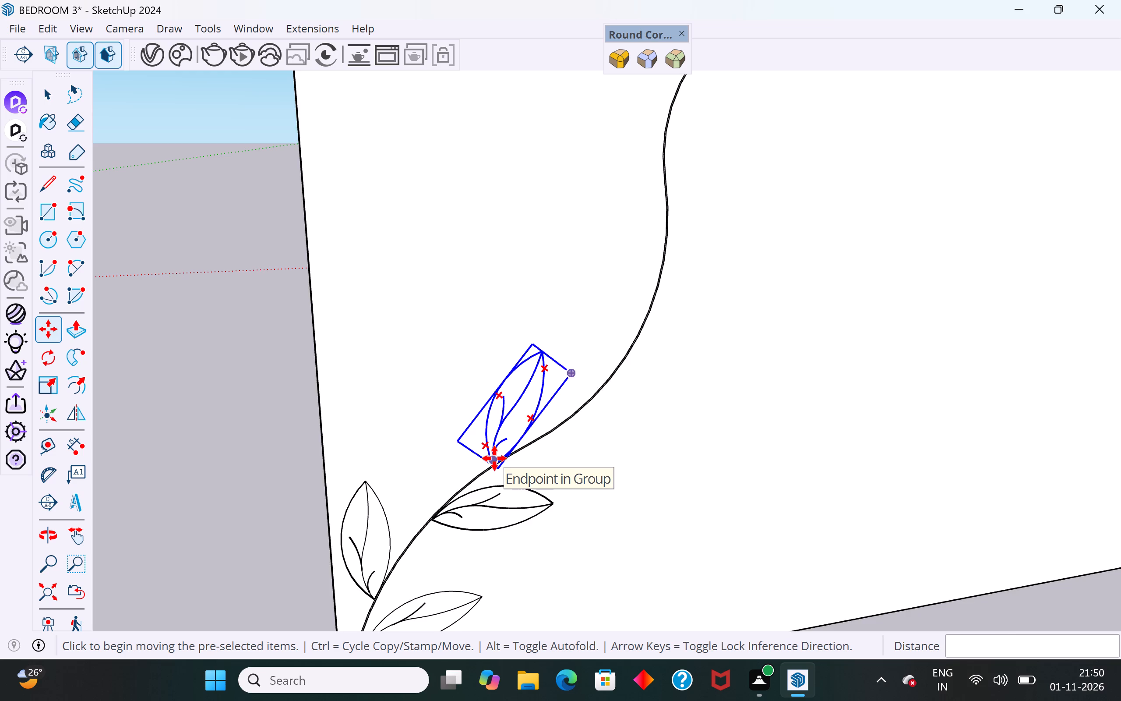
scroll(494, 458, up, 12)
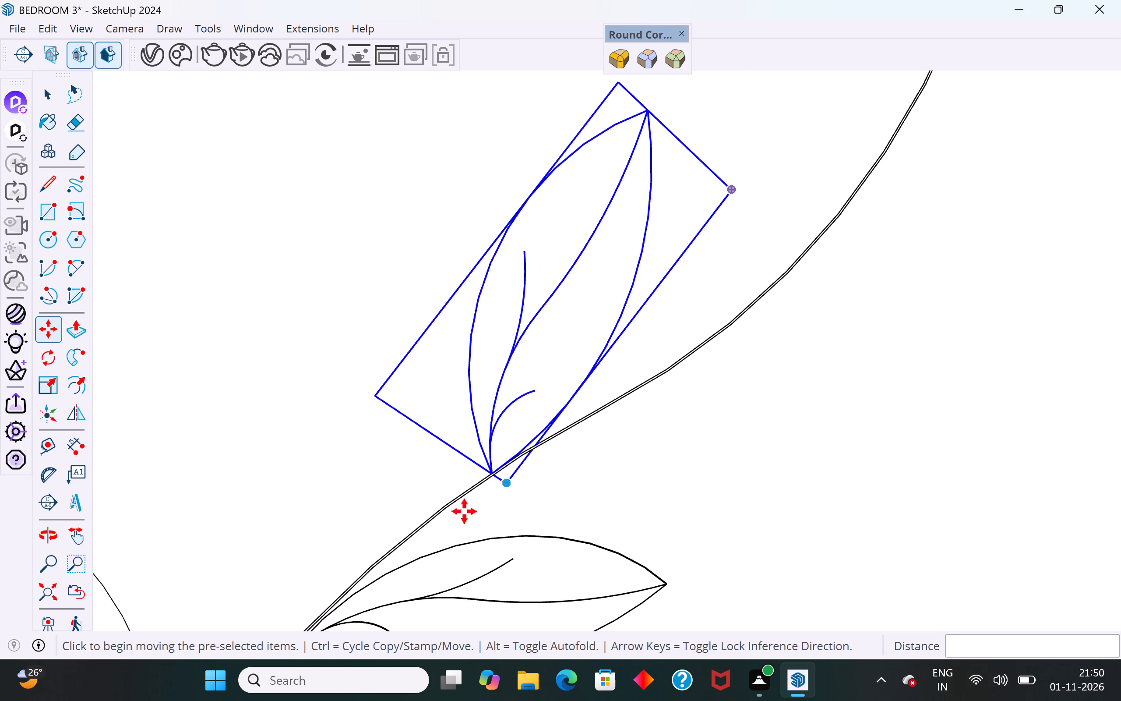
scroll(587, 421, down, 11)
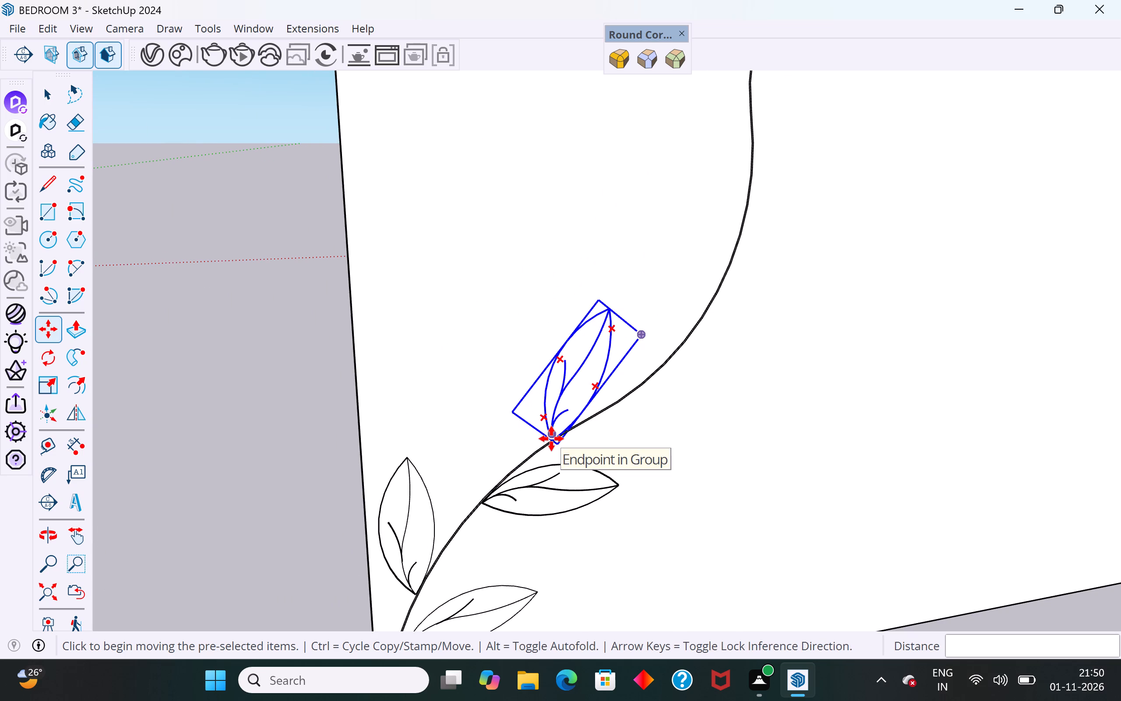
Copy the sideways-pointing leaf group on the stem's lower side about 1' 9 1/8" further up the stem.
click(57, 104)
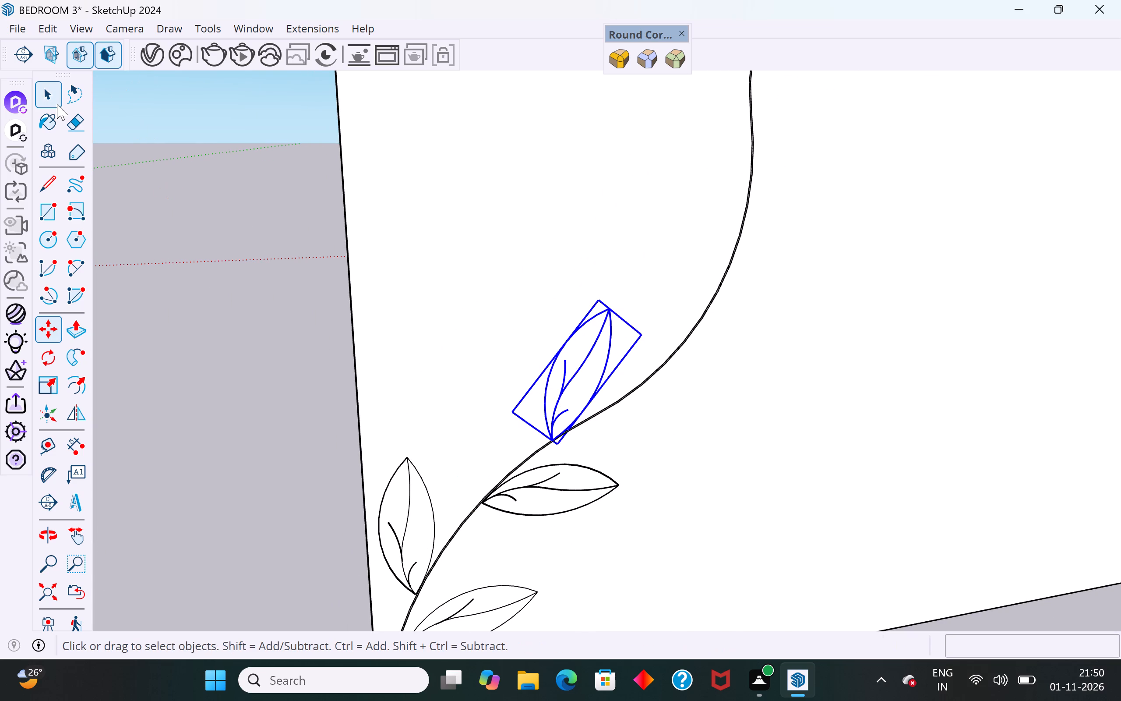
click(497, 507)
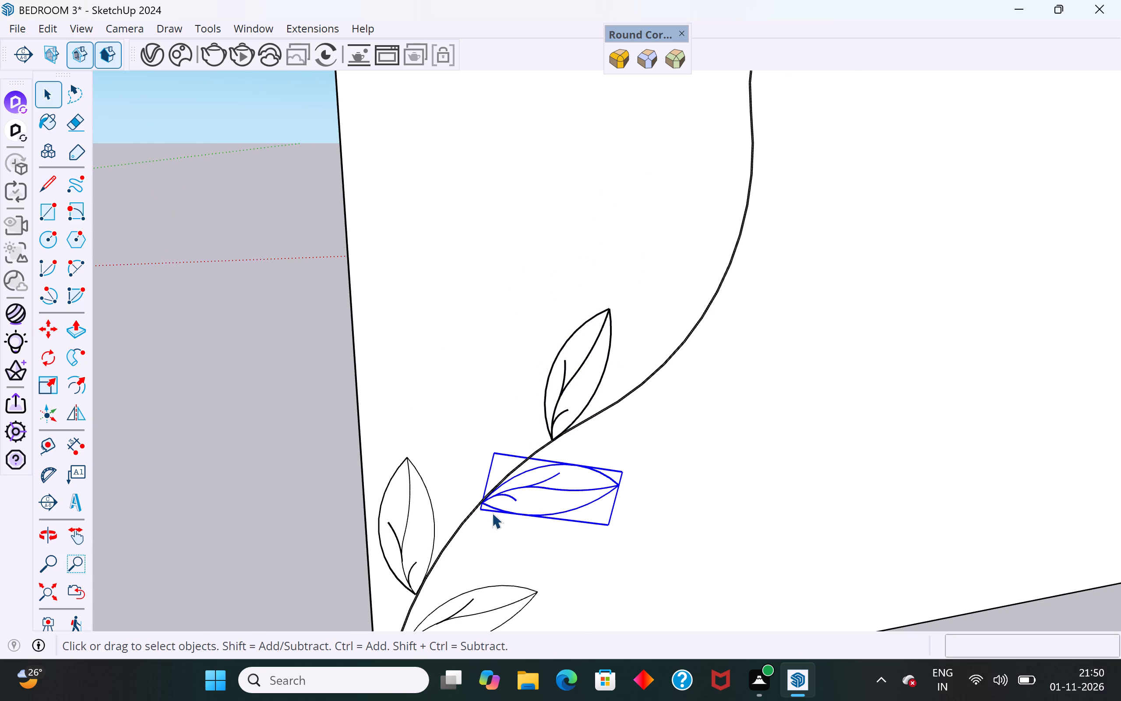
key(m)
click(488, 499)
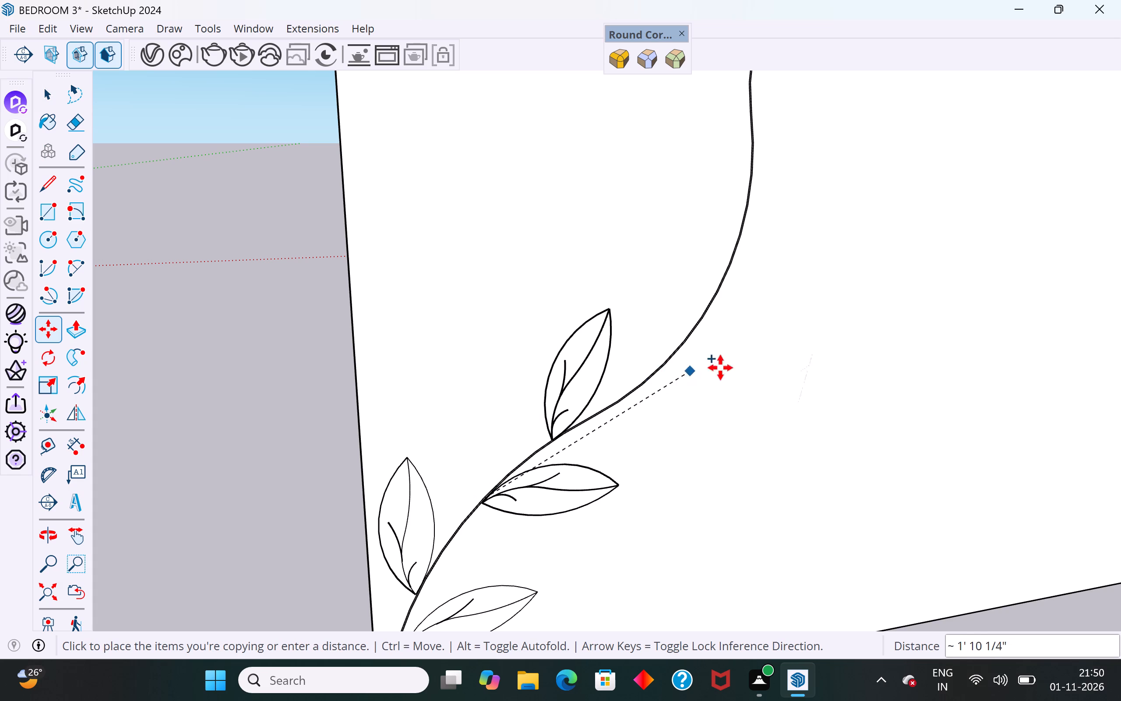
middle_drag(679, 437, 998, 324)
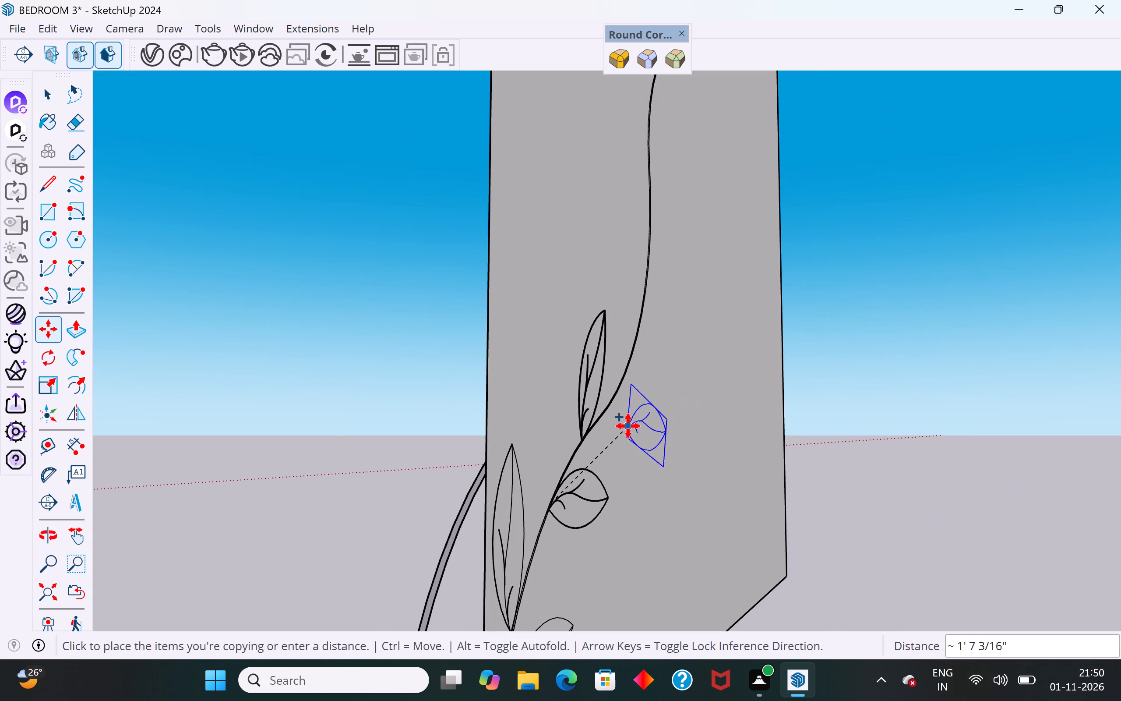
click(631, 369)
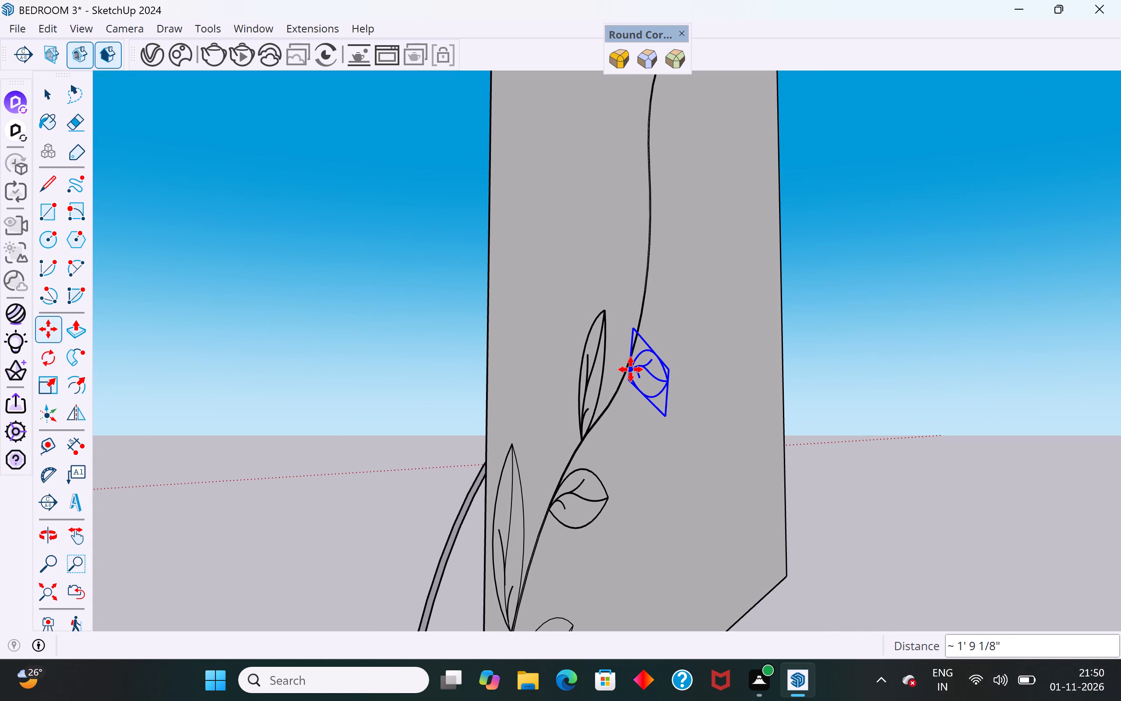
Nudge the new sideways-pointing leaf group about 3/16" so its base sits against the stem's lower edge.
middle_drag(809, 372, 454, 470)
scroll(743, 362, up, 2)
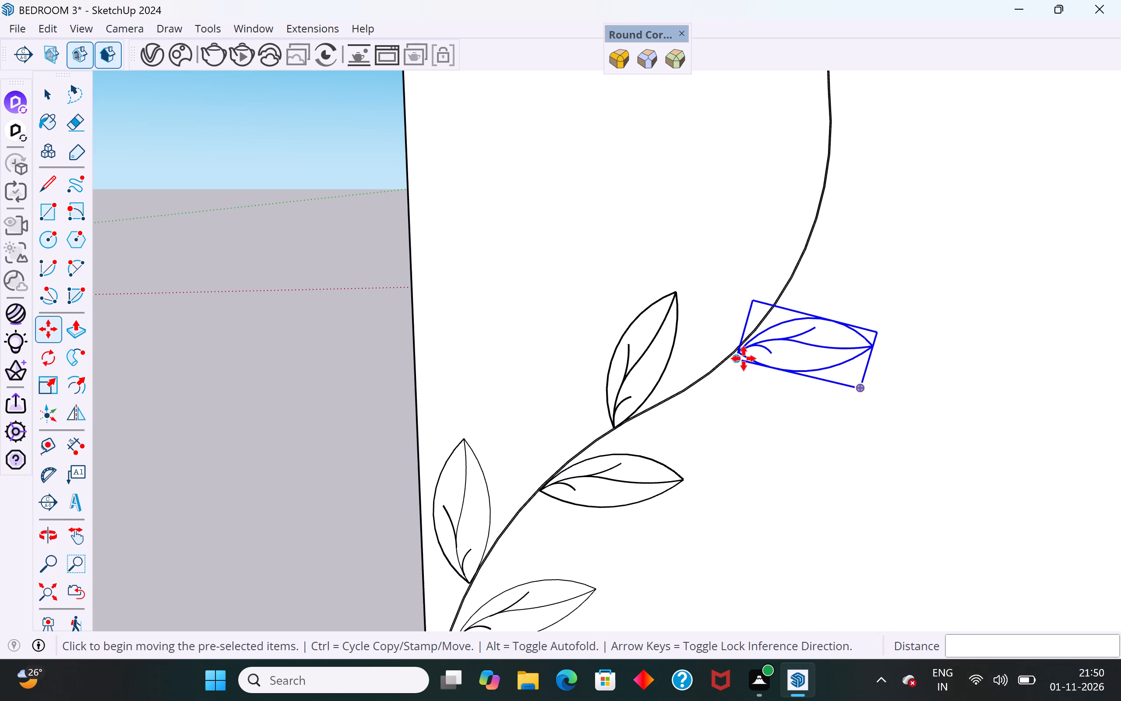
scroll(744, 358, up, 15)
click(675, 354)
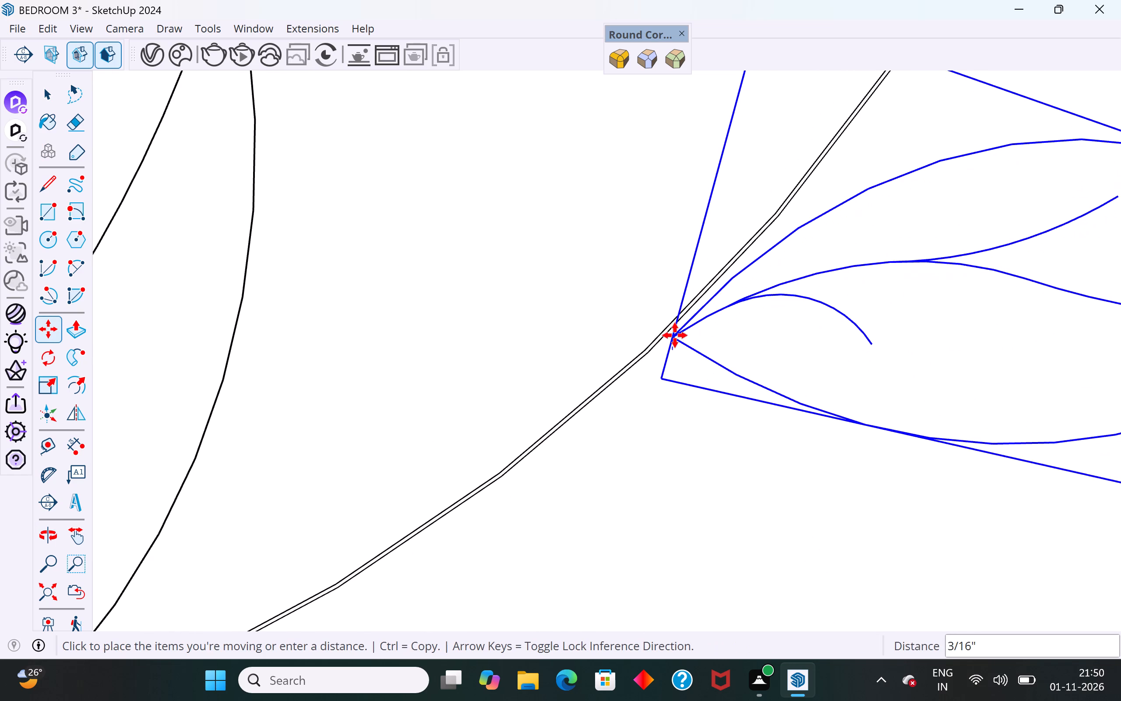
click(675, 334)
scroll(652, 401, down, 13)
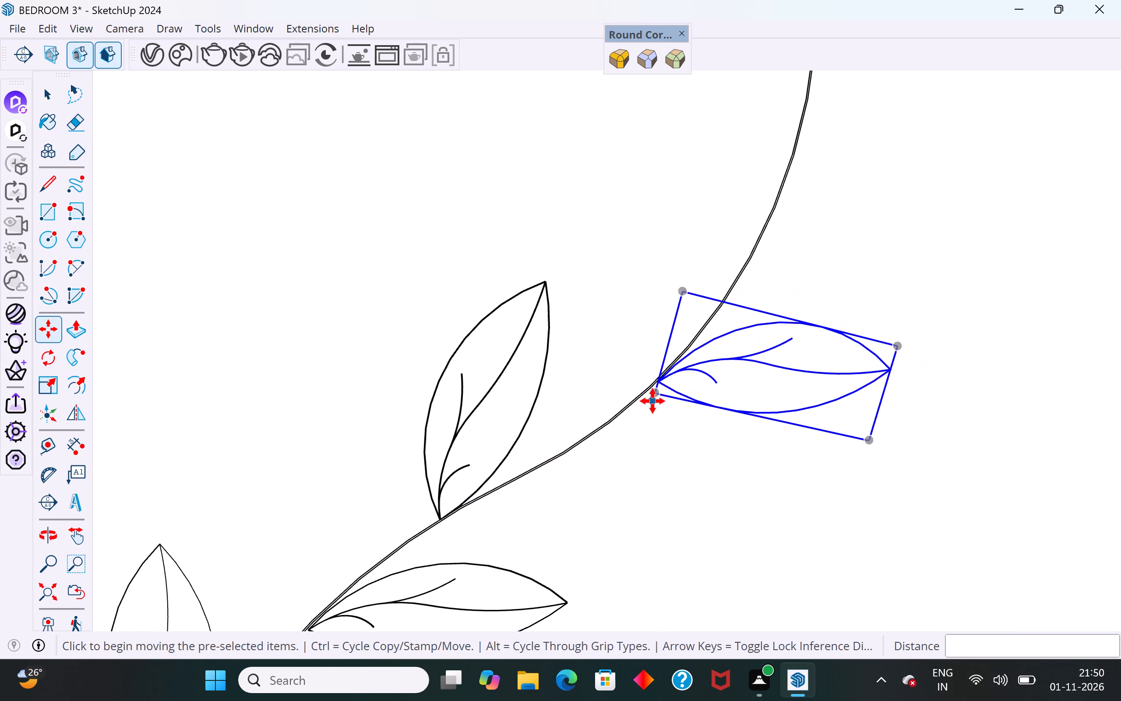
Copy the upper-side, upward-pointing leaf group by its base about 1' 11 1/16" up the stem, beyond the last sideways leaf.
click(49, 99)
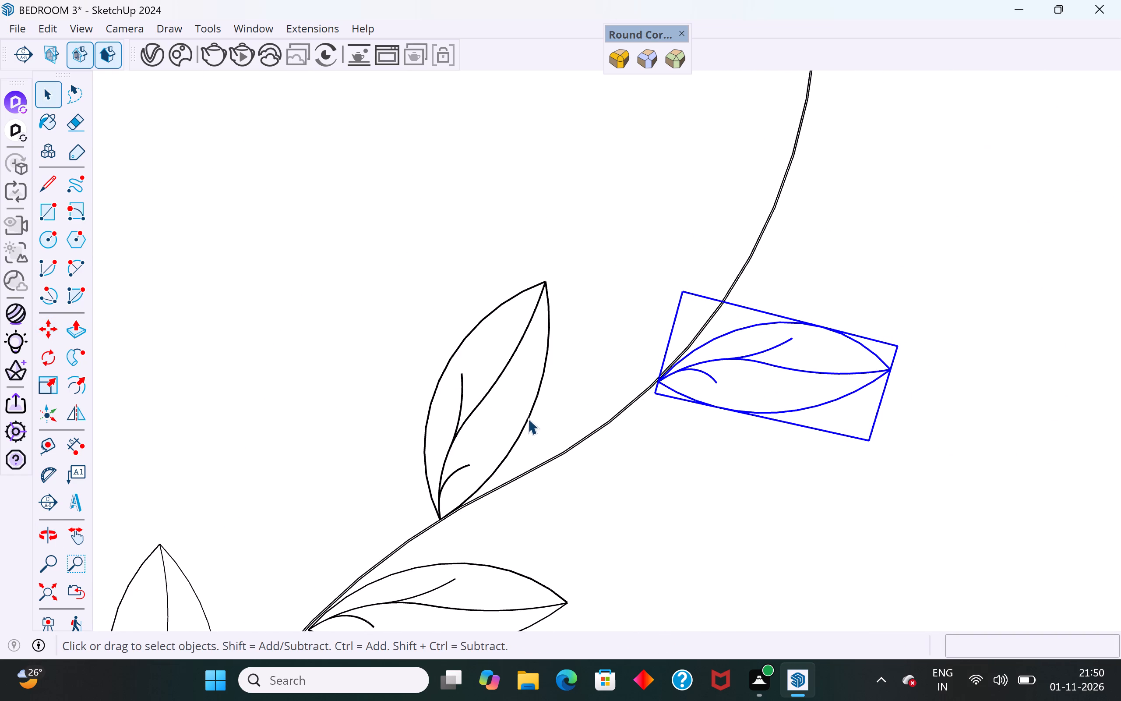
click(529, 413)
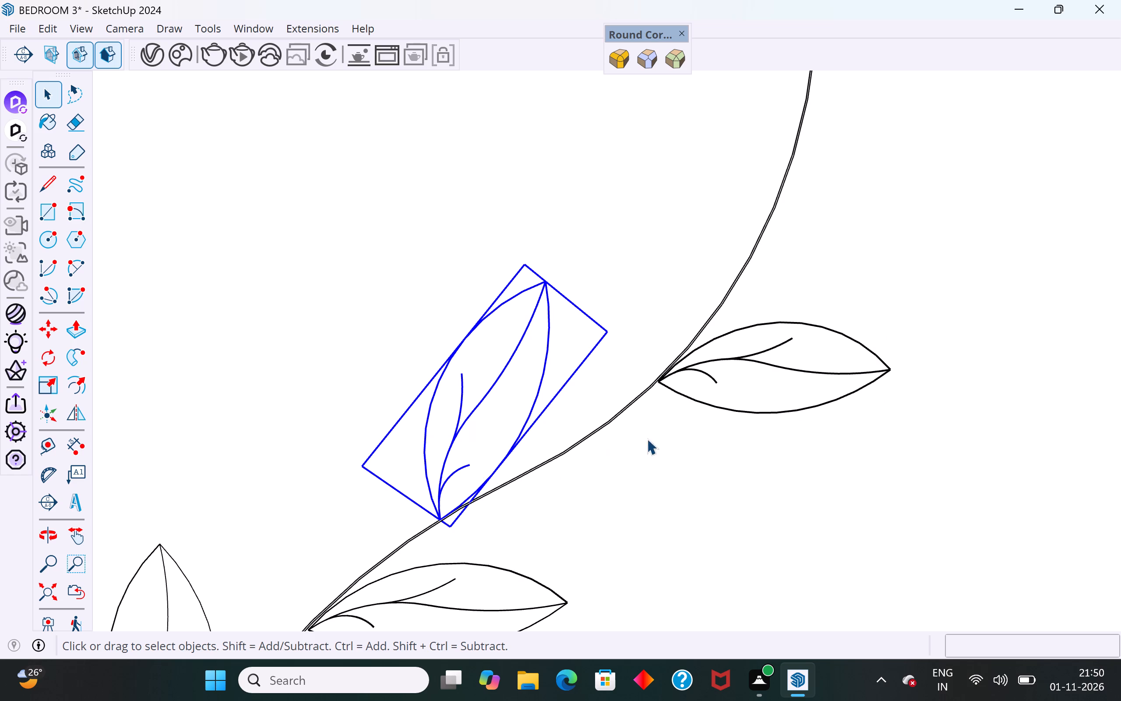
key(m)
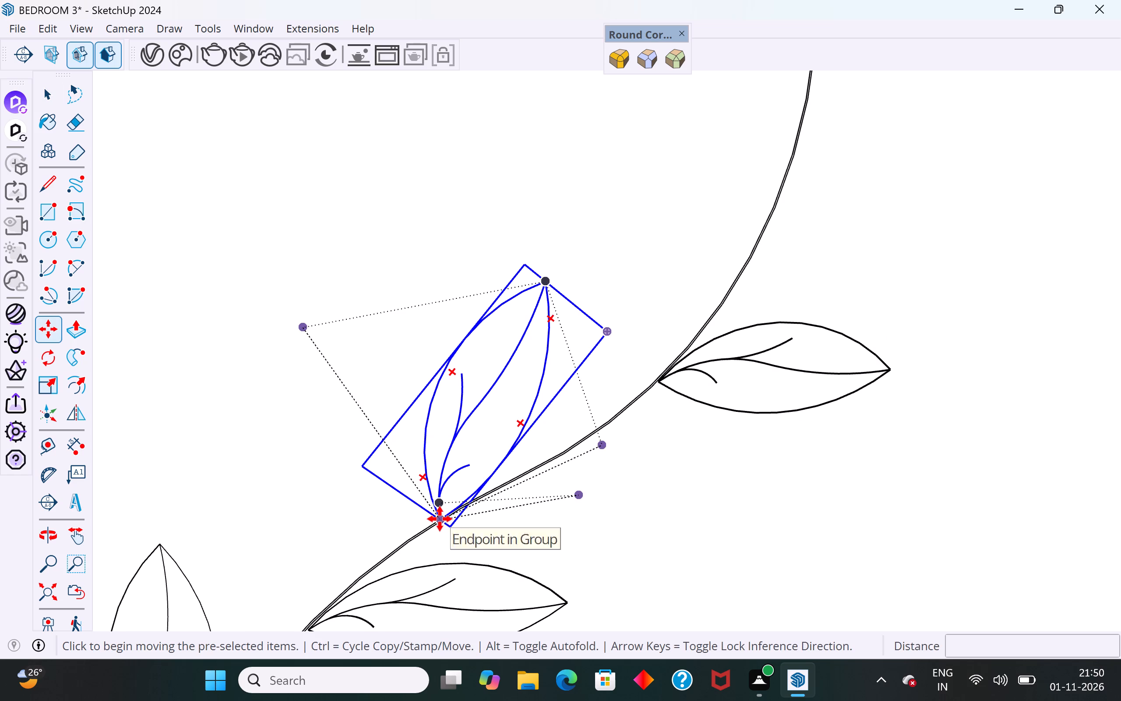
scroll(434, 521, up, 4)
ctrl+click(438, 520)
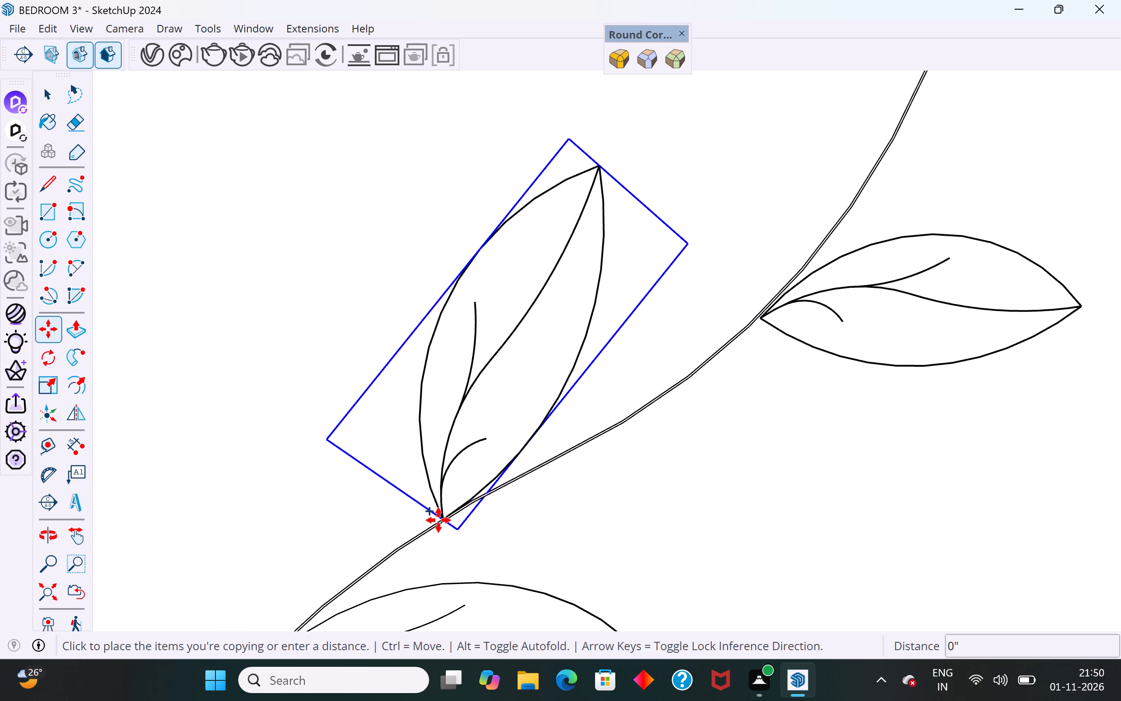
scroll(443, 520, down, 6)
scroll(589, 471, down, 6)
middle_drag(803, 411, 505, 425)
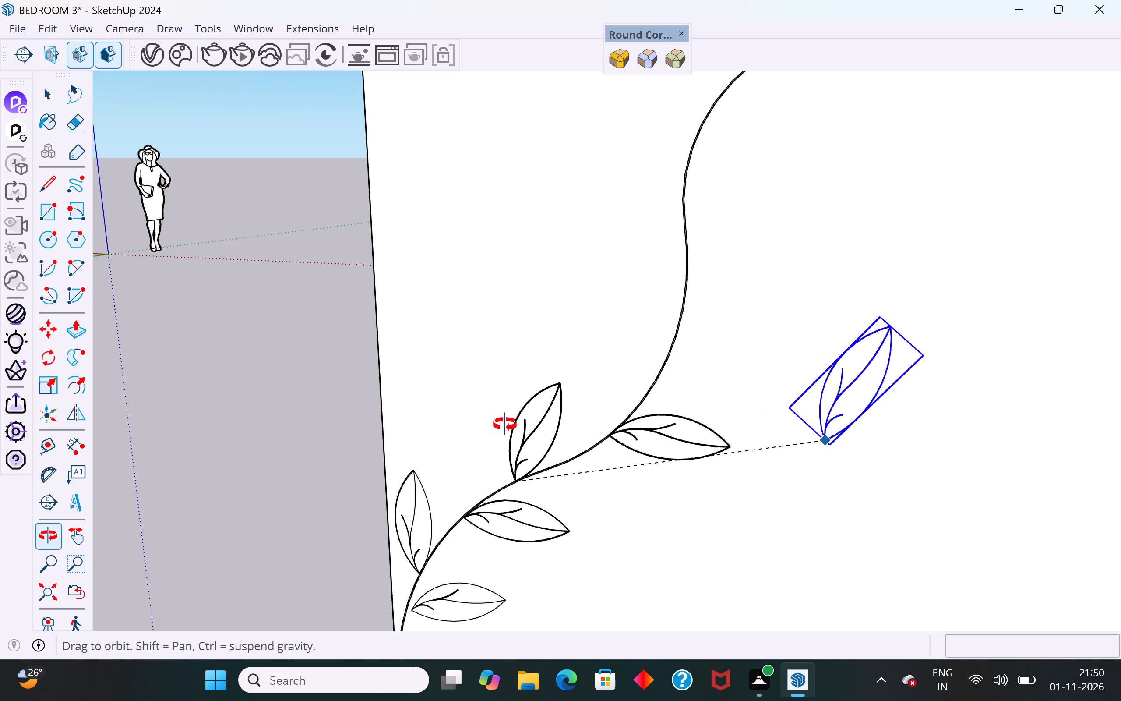
middle_drag(505, 425, 462, 416)
middle_drag(830, 395, 1120, 448)
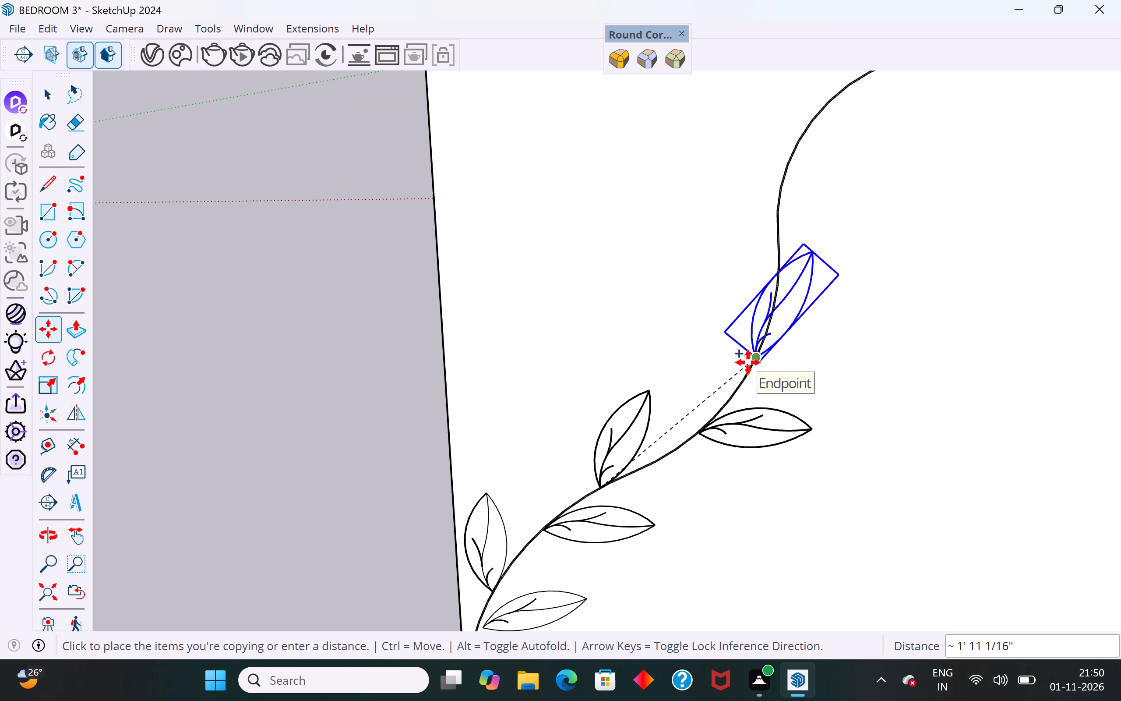
click(748, 362)
Rotate the newly copied upper leaf group about 35.7° counterclockwise around its base corner, clear of the stem.
click(52, 353)
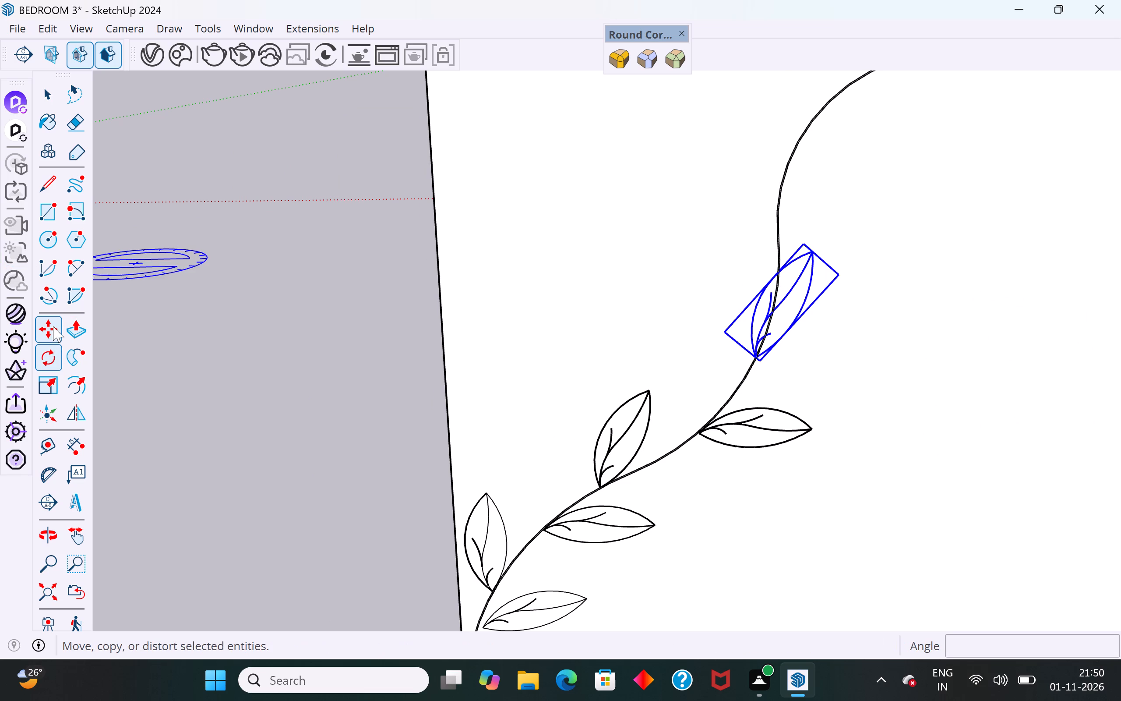
click(758, 352)
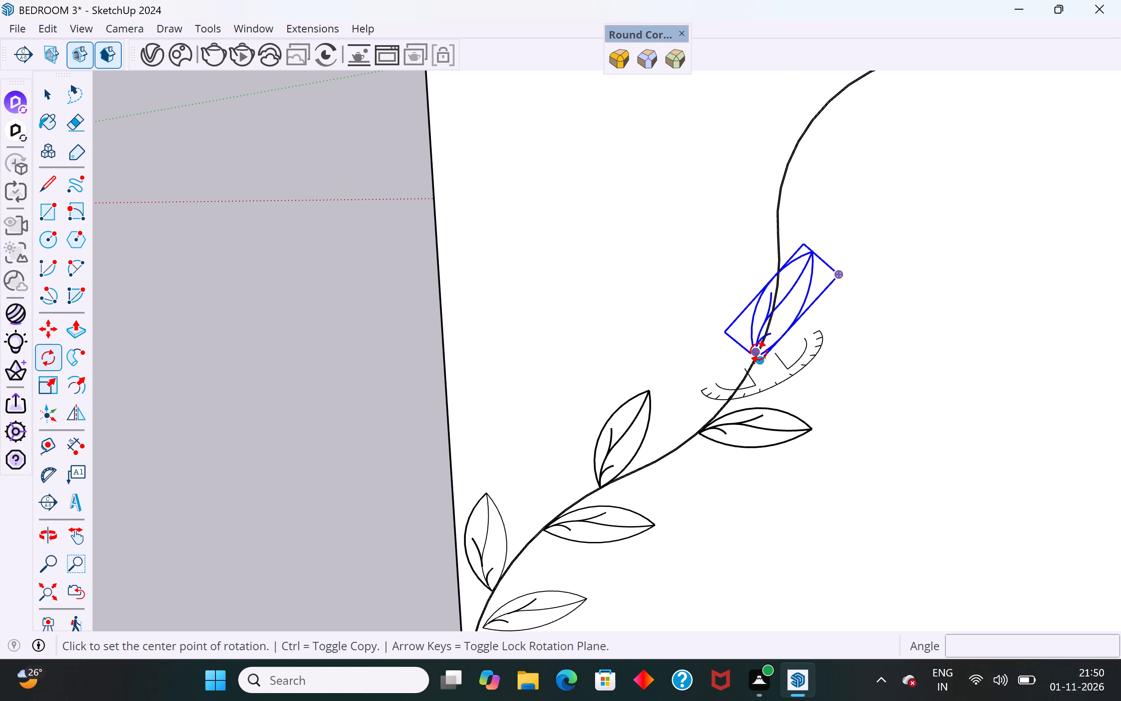
key(Escape)
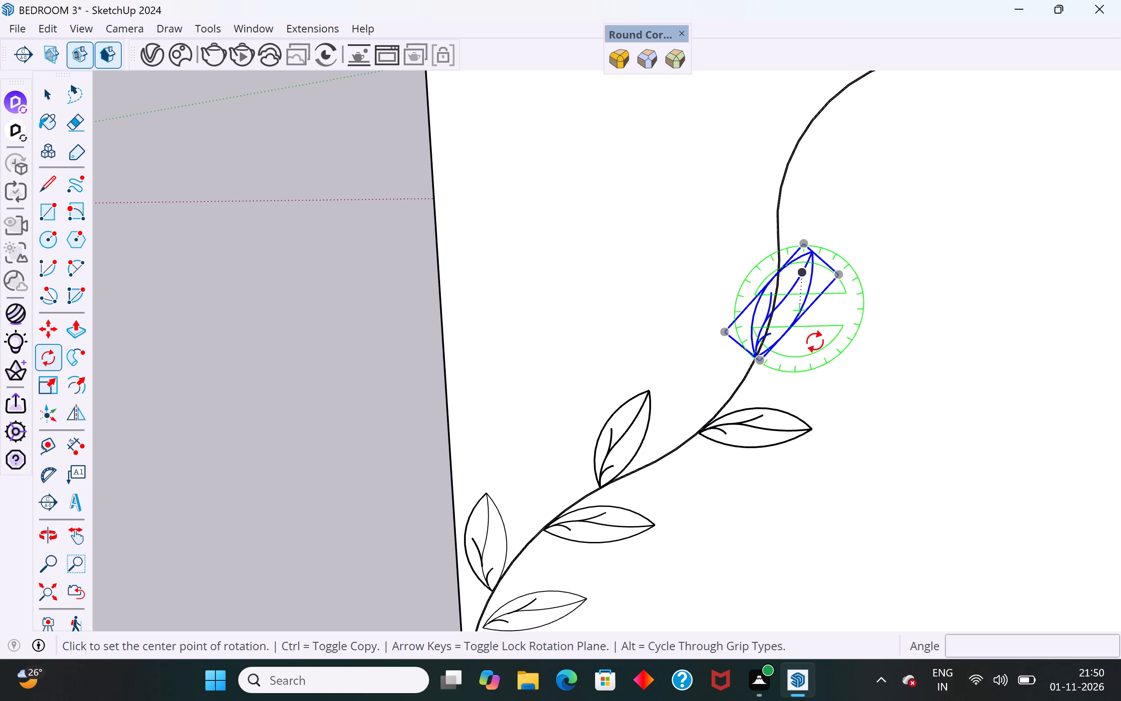
click(765, 361)
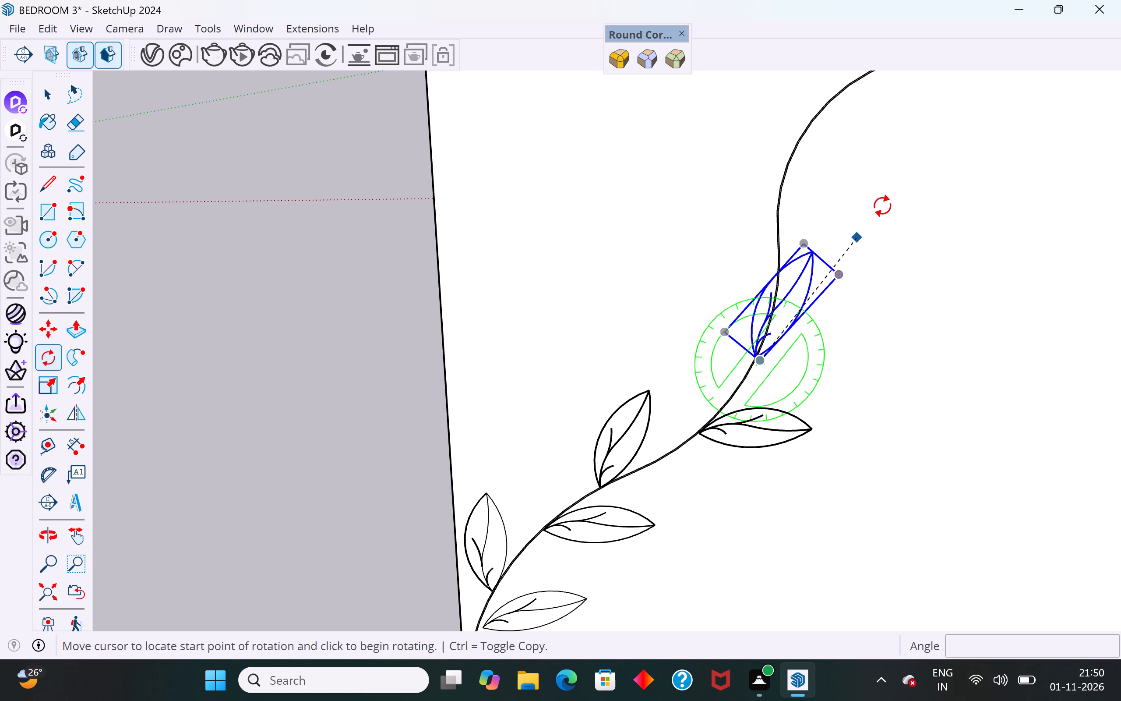
click(883, 205)
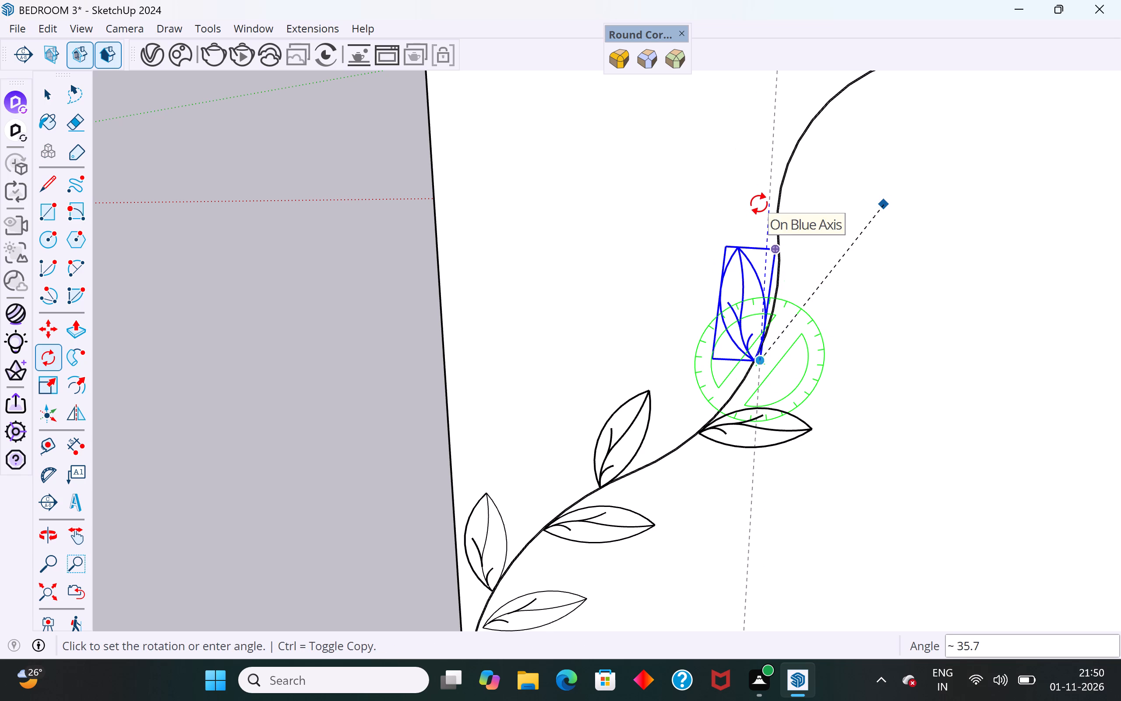
click(759, 204)
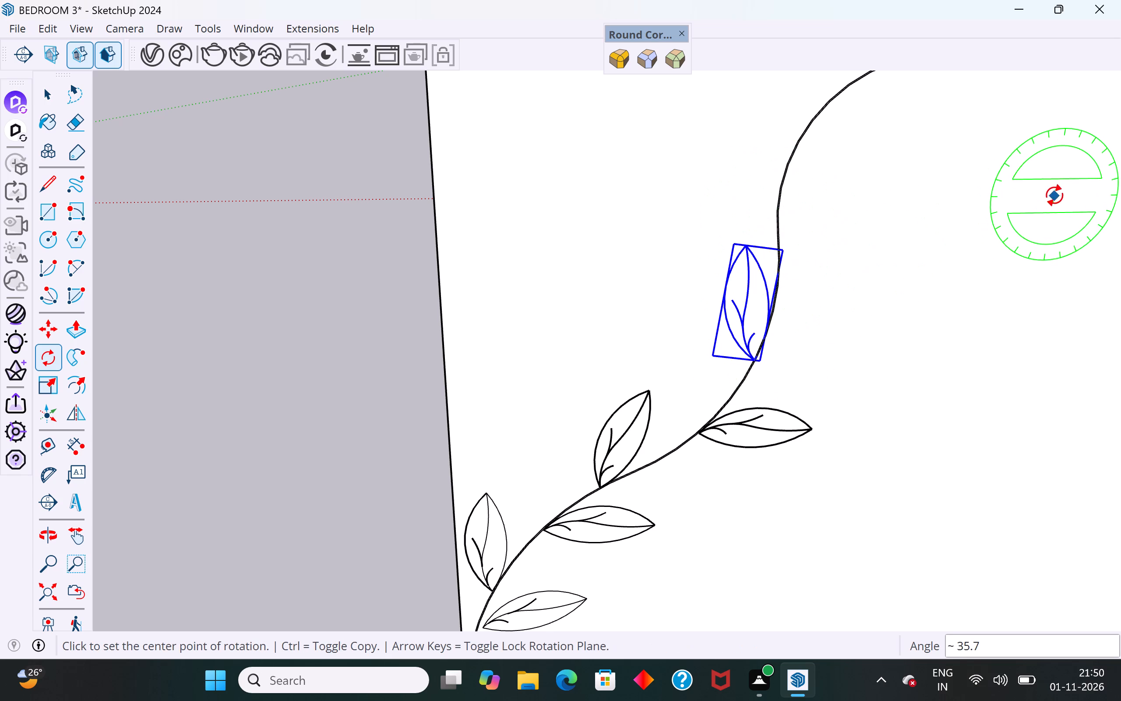
Rotate the topmost leaf group another 8.6° counterclockwise around its base corner and deselect it.
click(751, 360)
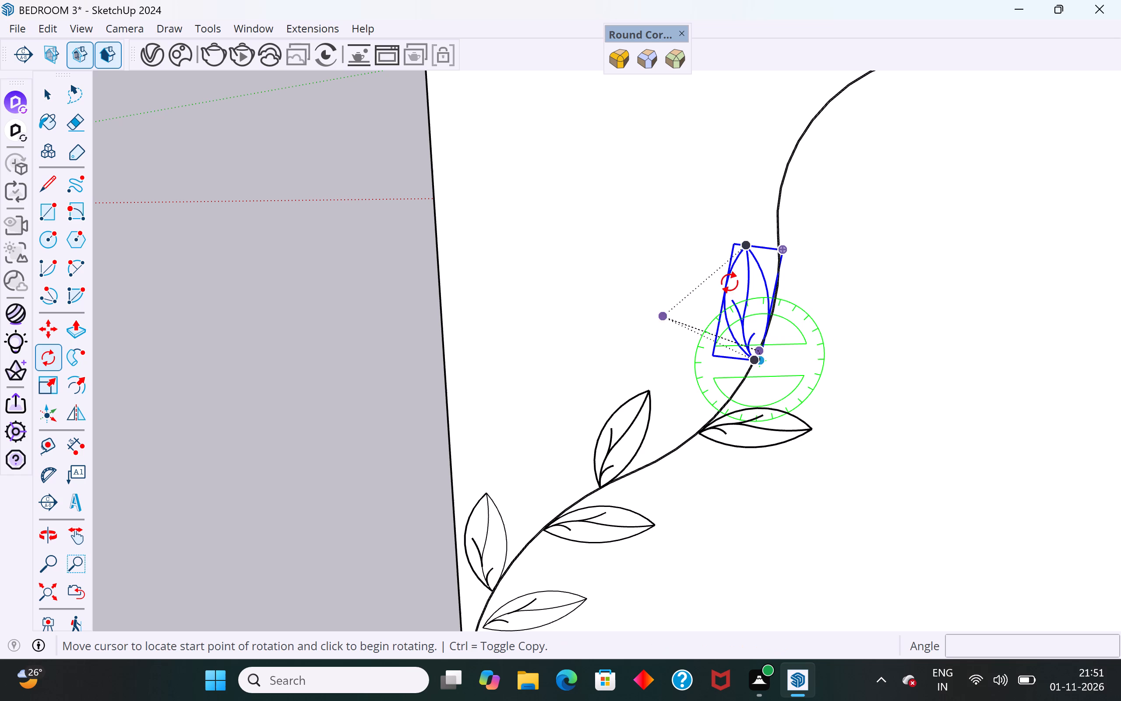
click(739, 205)
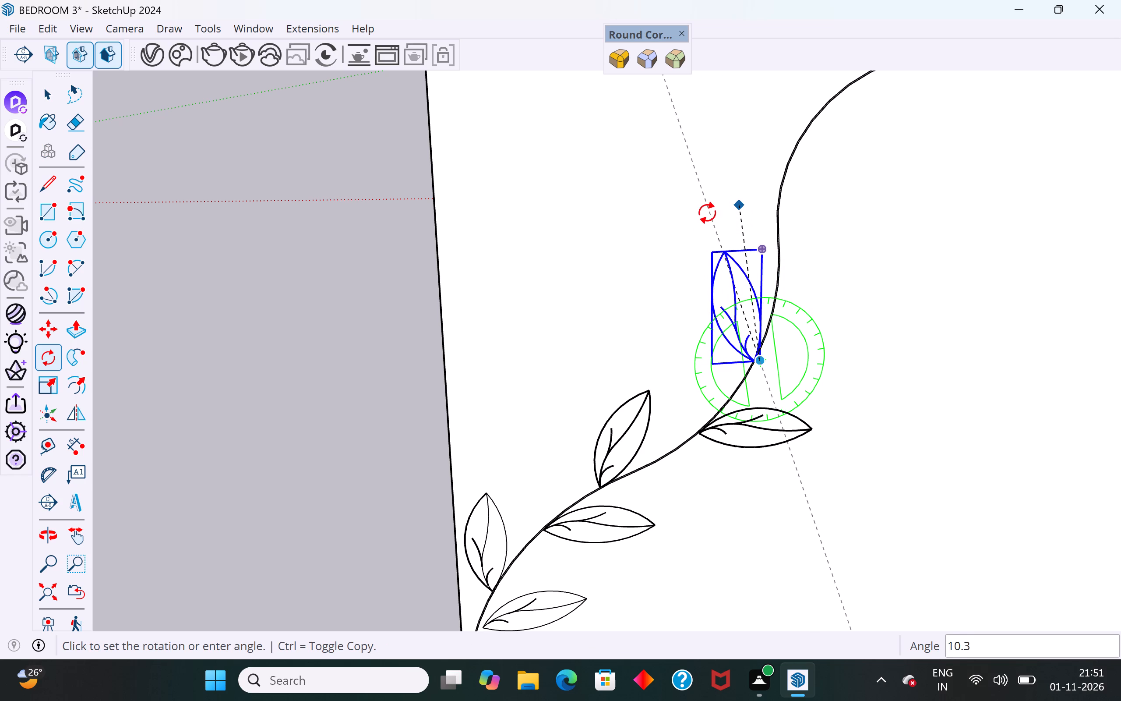
click(716, 214)
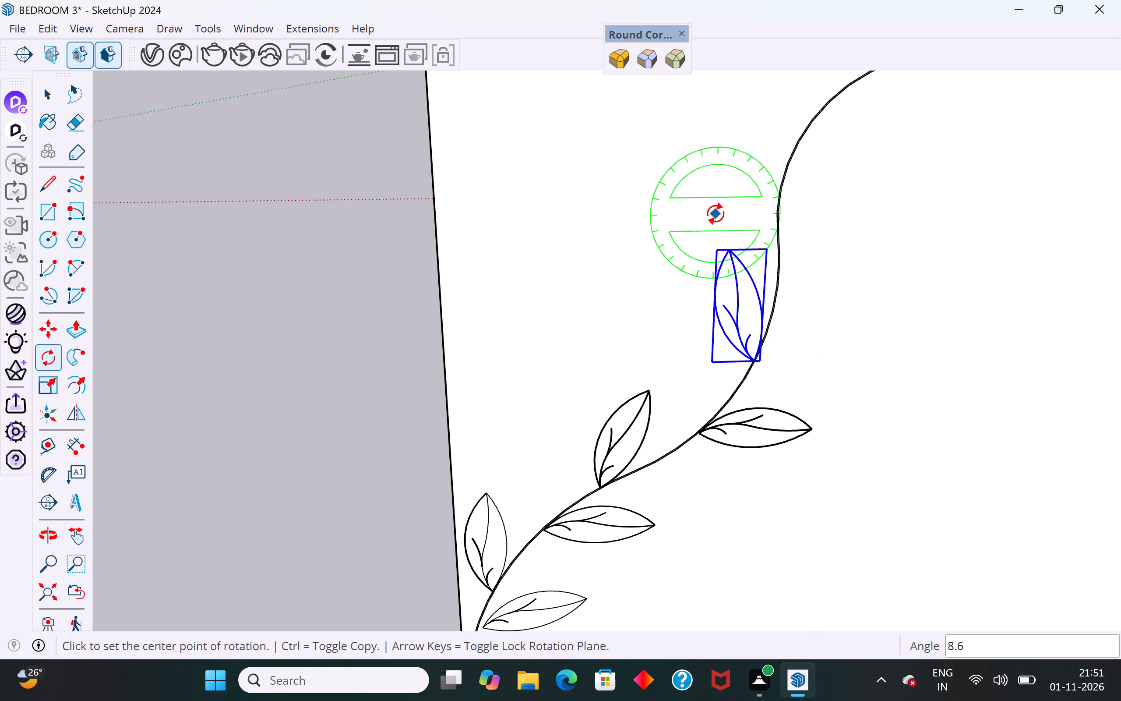
click(39, 102)
click(273, 270)
scroll(622, 400, down, 4)
middle_drag(596, 428, 1001, 393)
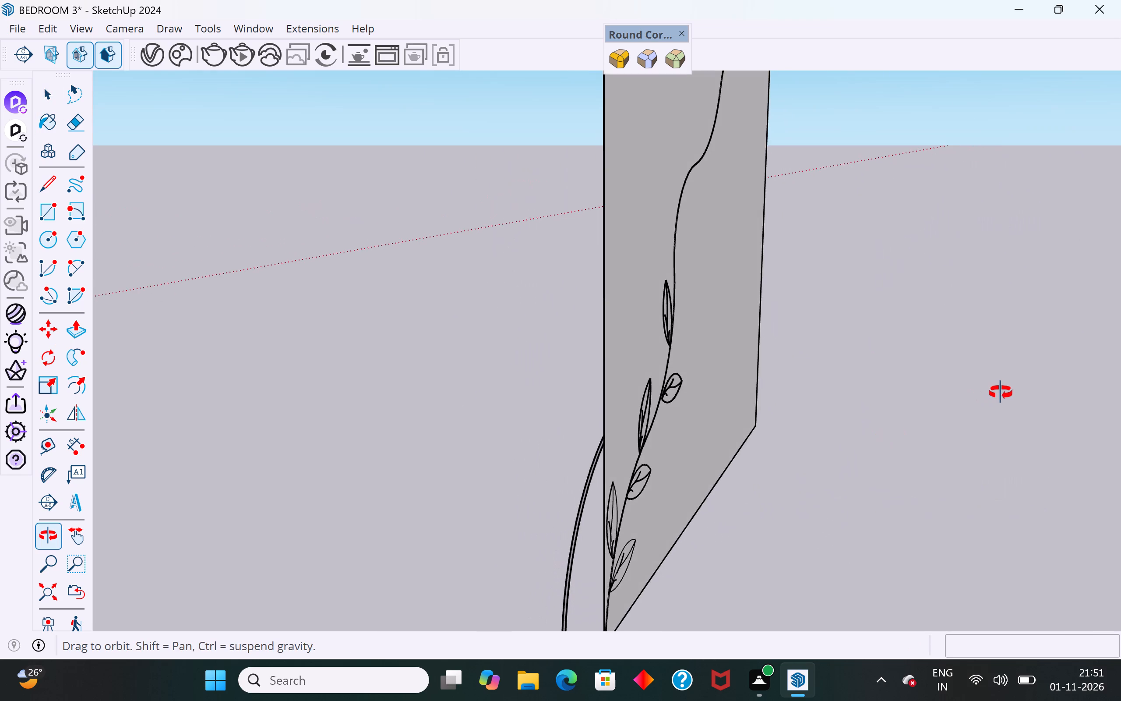
Rotate the topmost upper-side leaf group about 3.9° clockwise around its base corner, closer to the stem.
middle_drag(1001, 393, 645, 482)
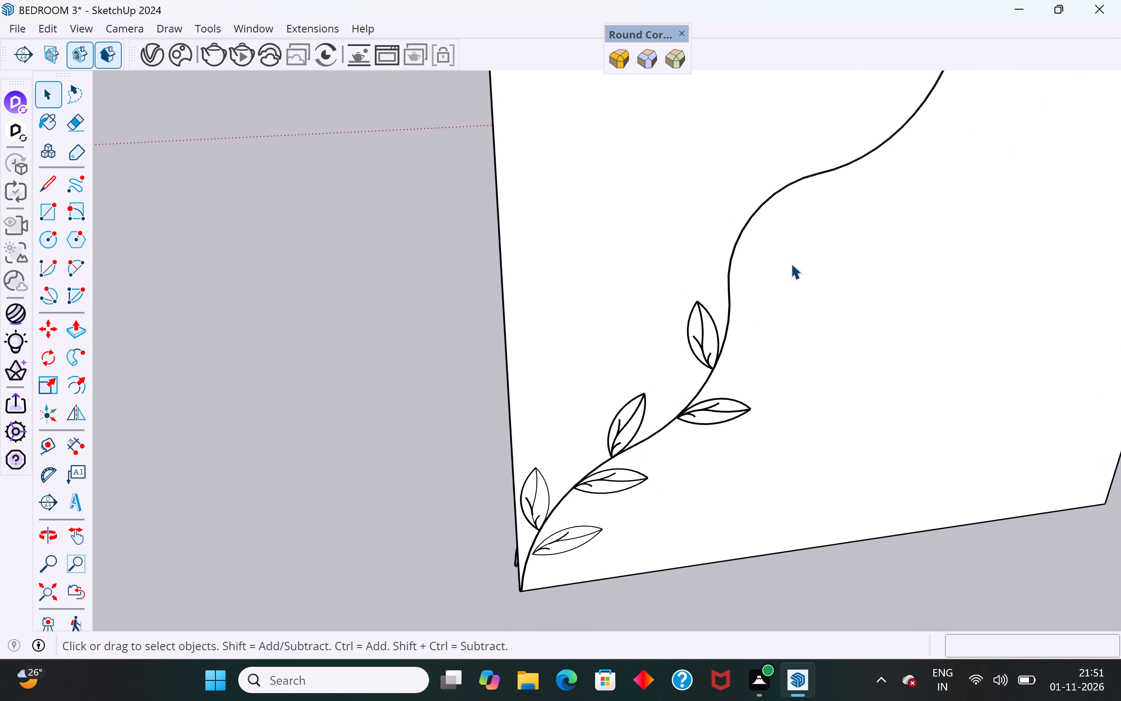
scroll(850, 228, up, 3)
scroll(783, 301, down, 4)
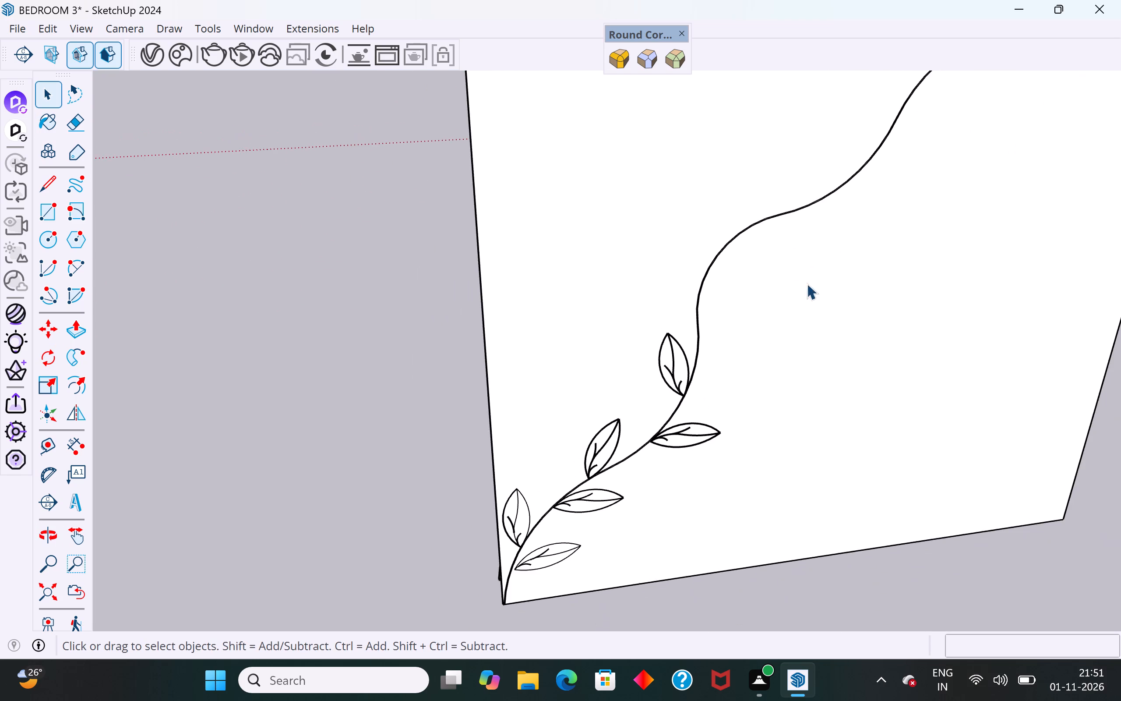
middle_drag(807, 283, 847, 201)
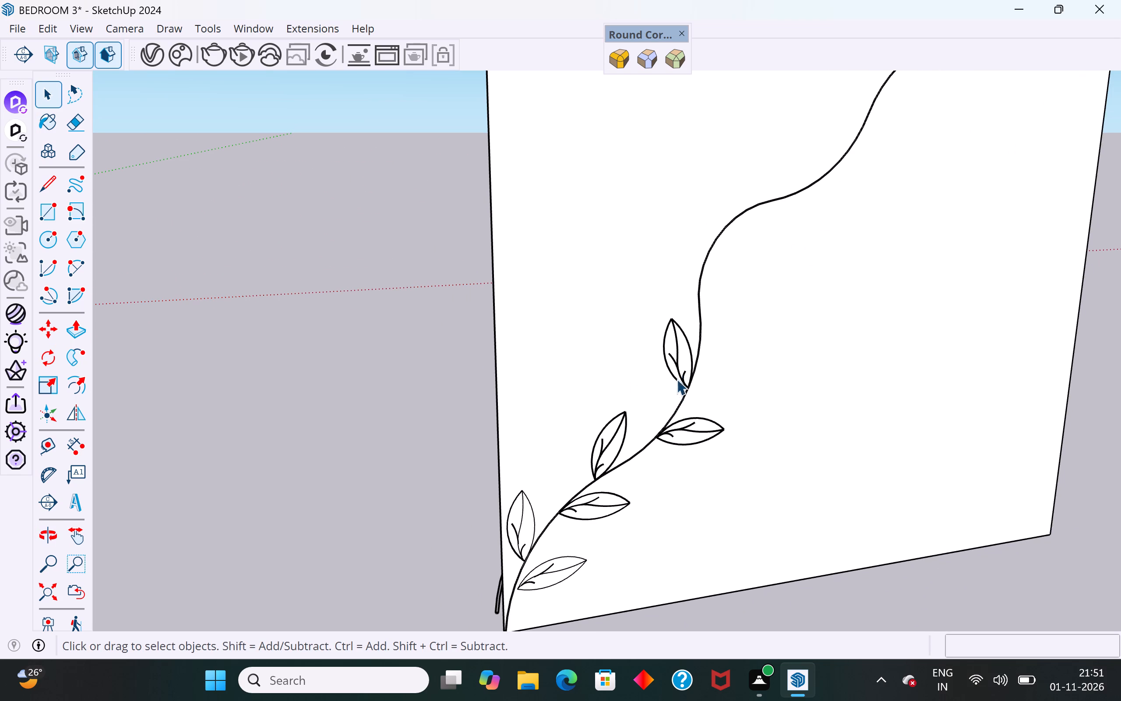
click(677, 358)
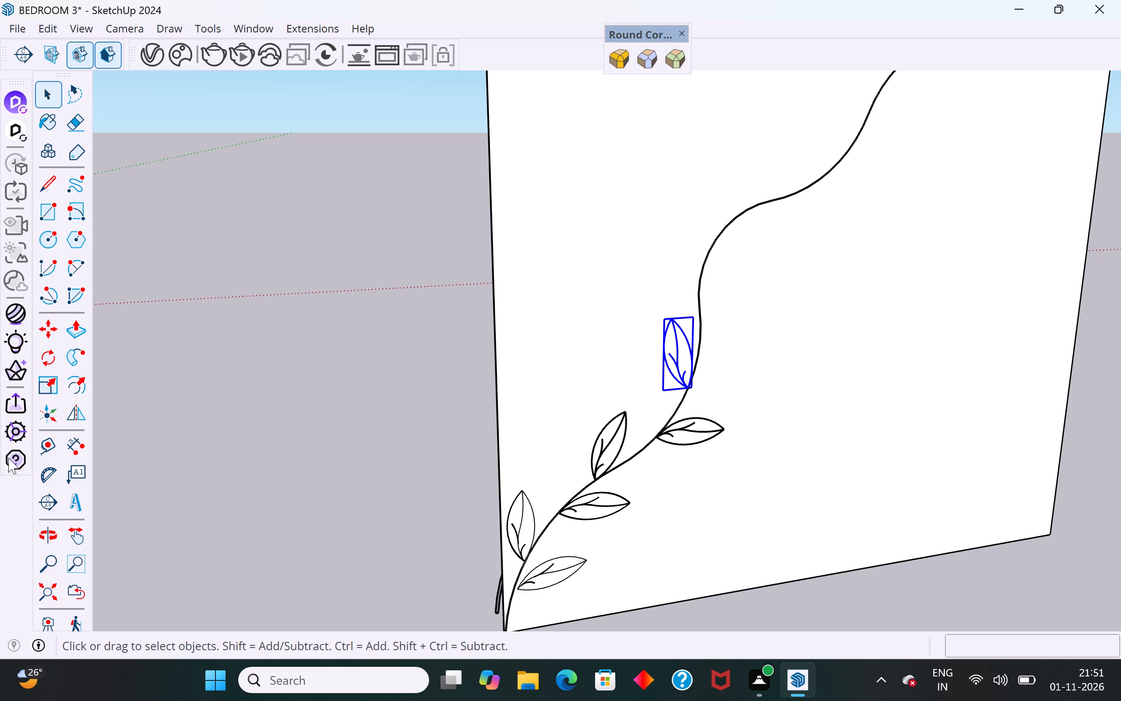
click(55, 363)
click(698, 390)
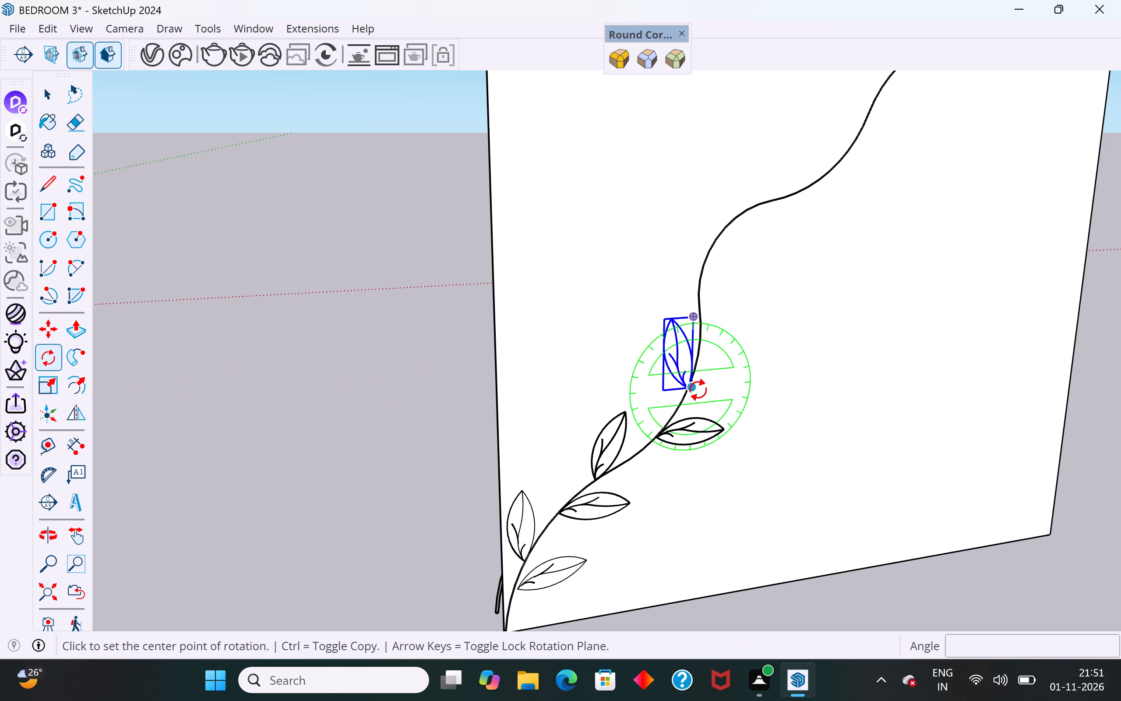
click(637, 244)
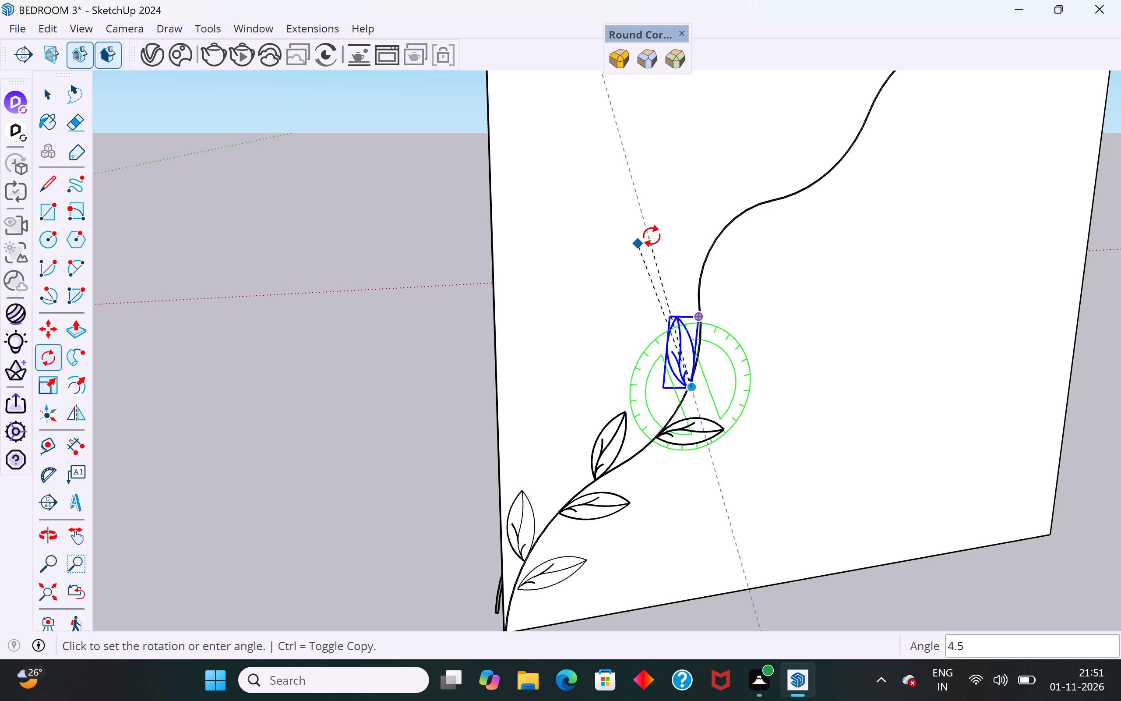
scroll(651, 234, up, 6)
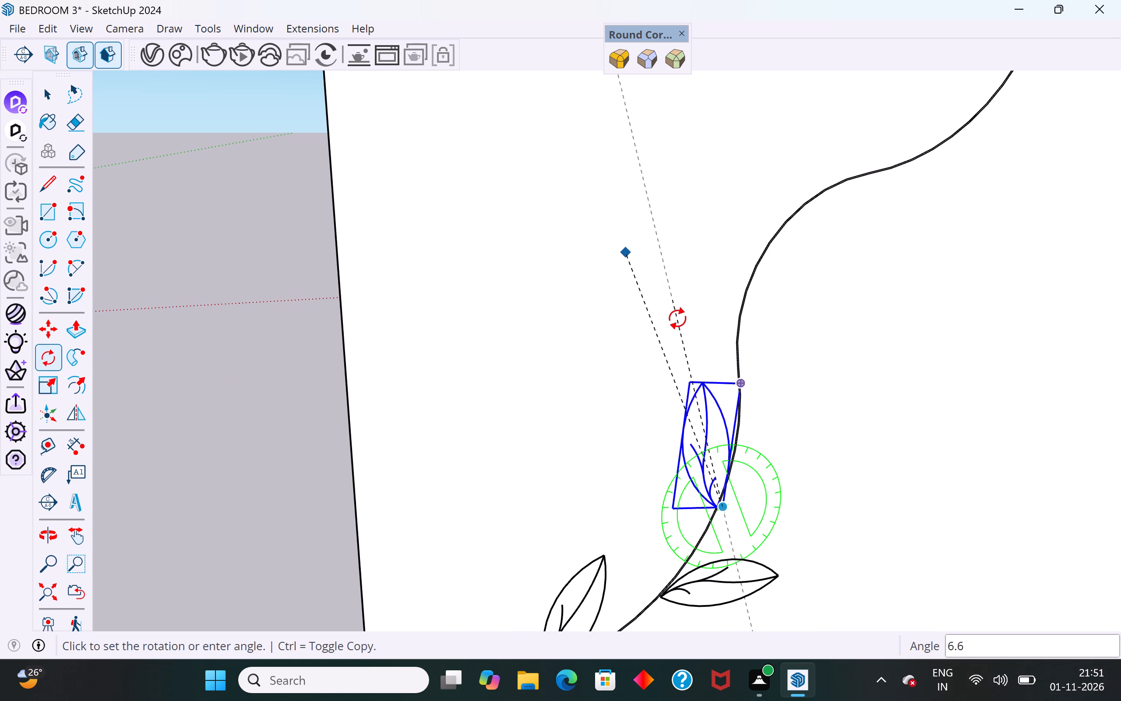
scroll(680, 325, up, 4)
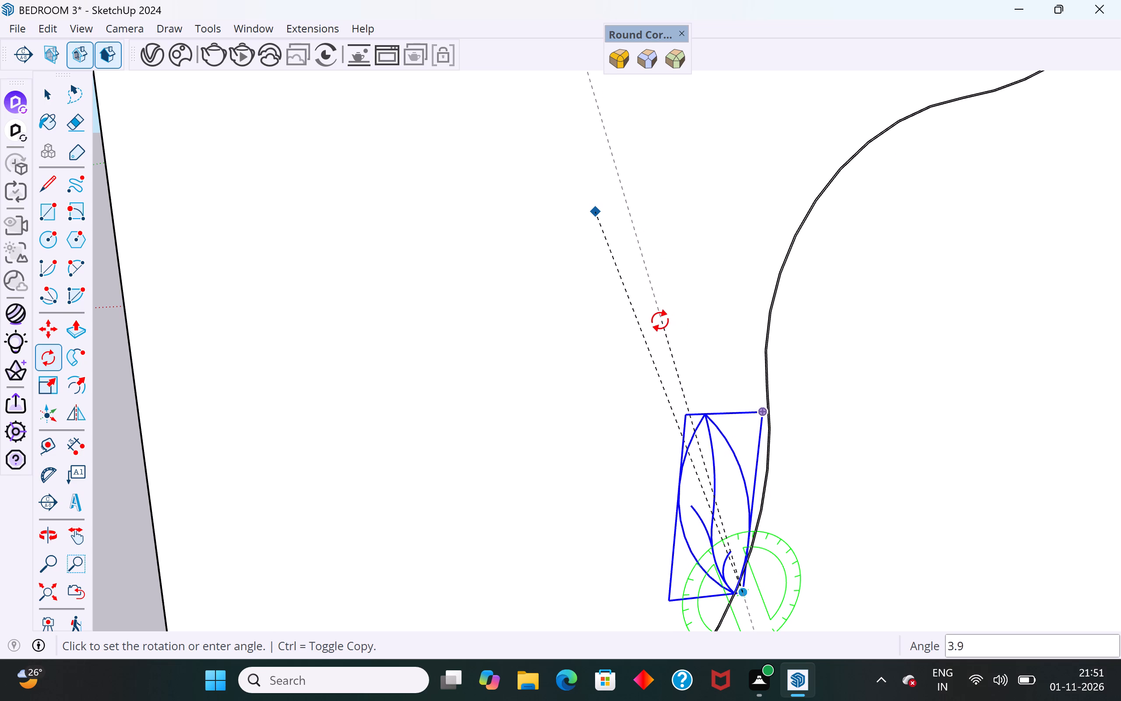
click(660, 321)
scroll(612, 346, down, 11)
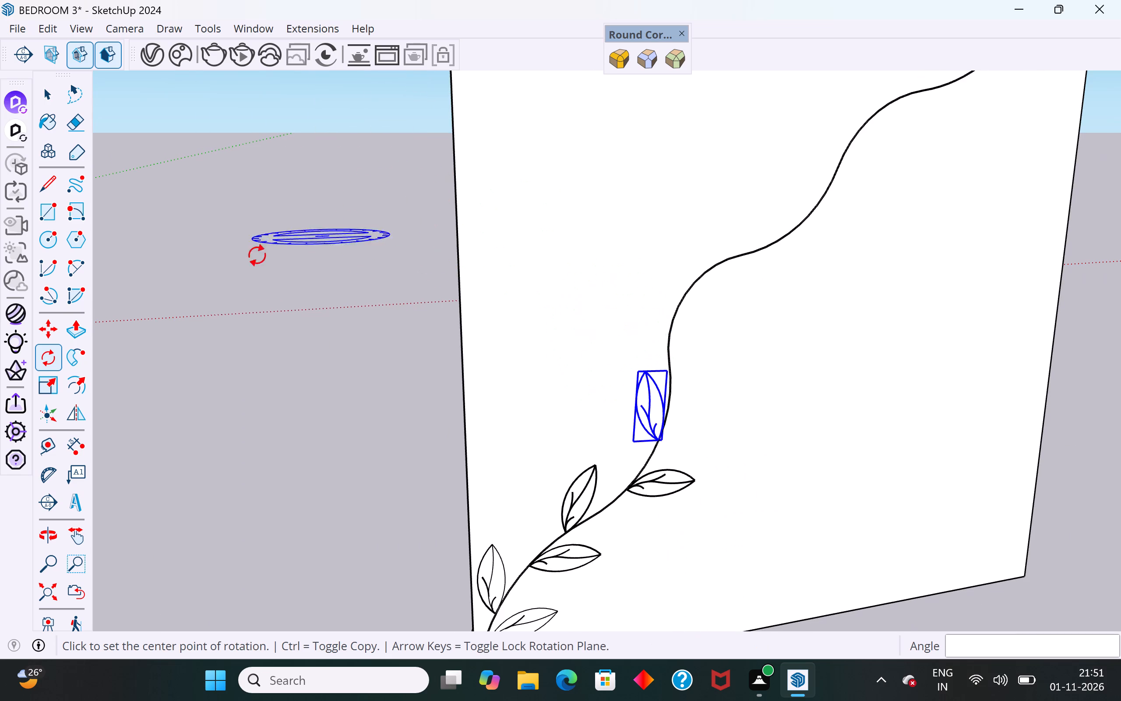
Copy the highest sideways-pointing leaf group by its base about 2' 1/8" up the stem, beyond the topmost upper-side leaf.
click(61, 86)
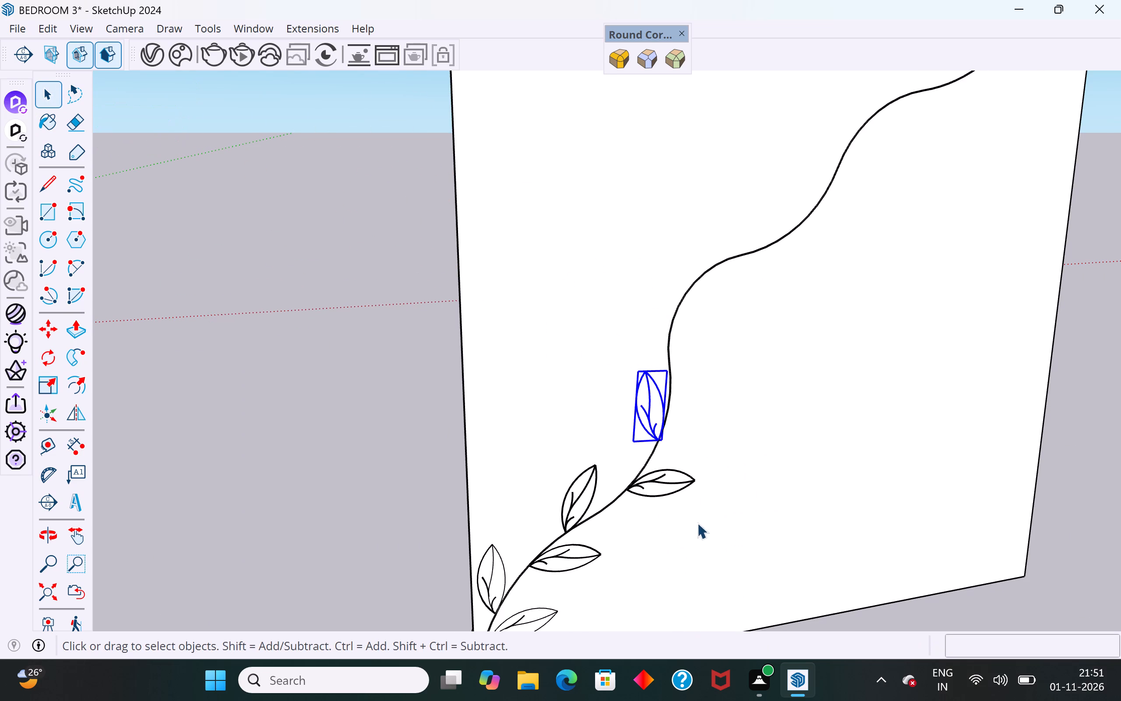
click(663, 495)
key(m)
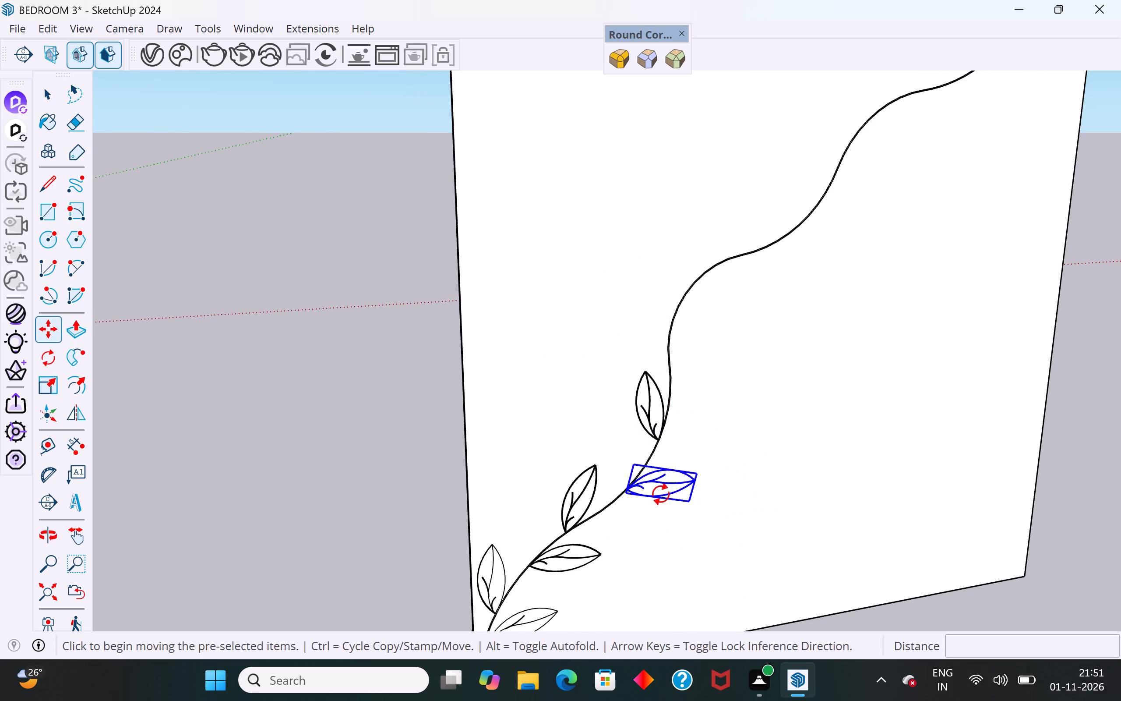
ctrl+click(629, 493)
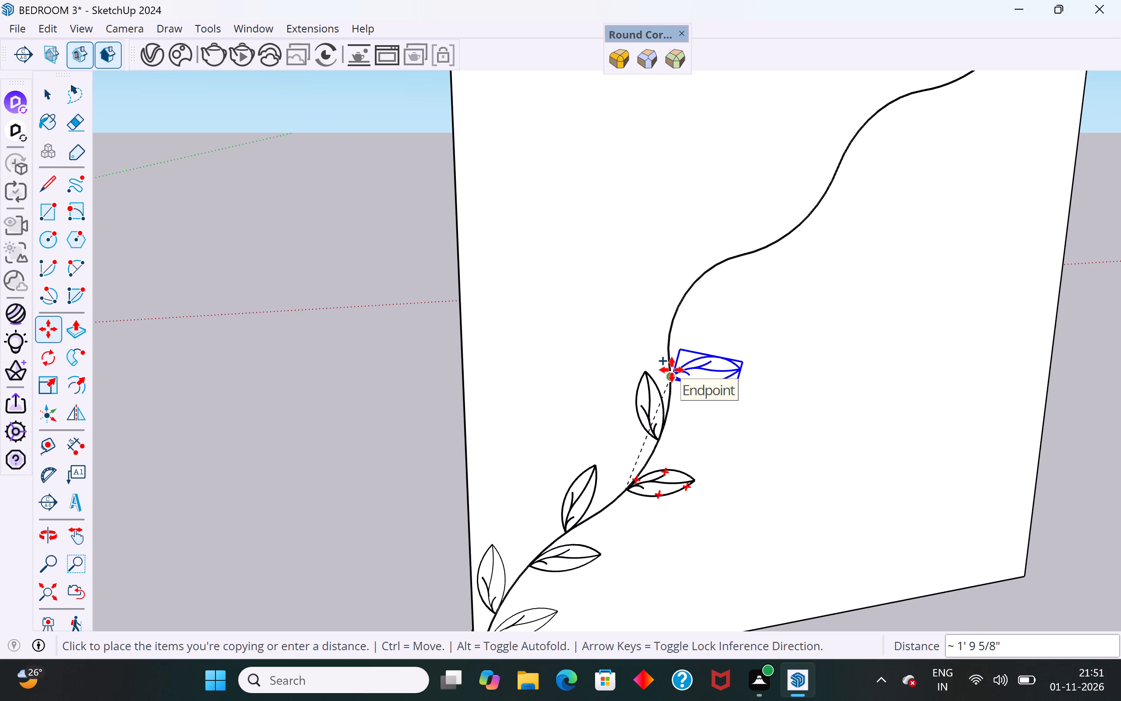
click(672, 357)
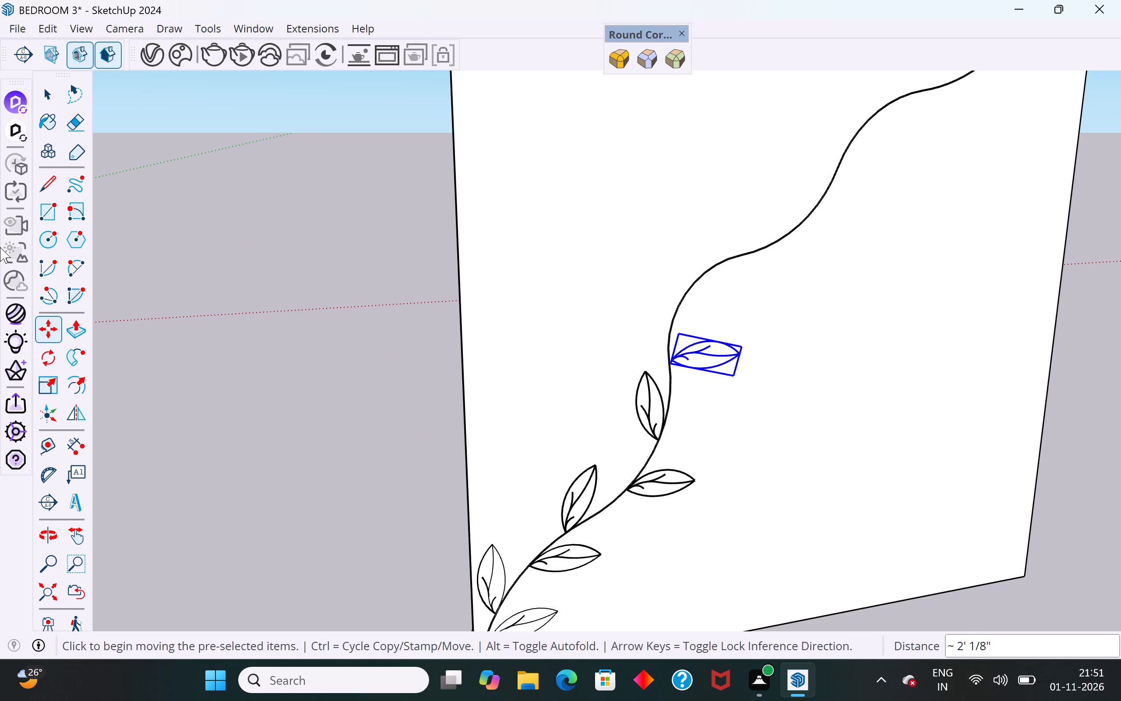
Rotate the newly copied sideways leaf group about 37.8° counterclockwise around its base corner.
click(46, 361)
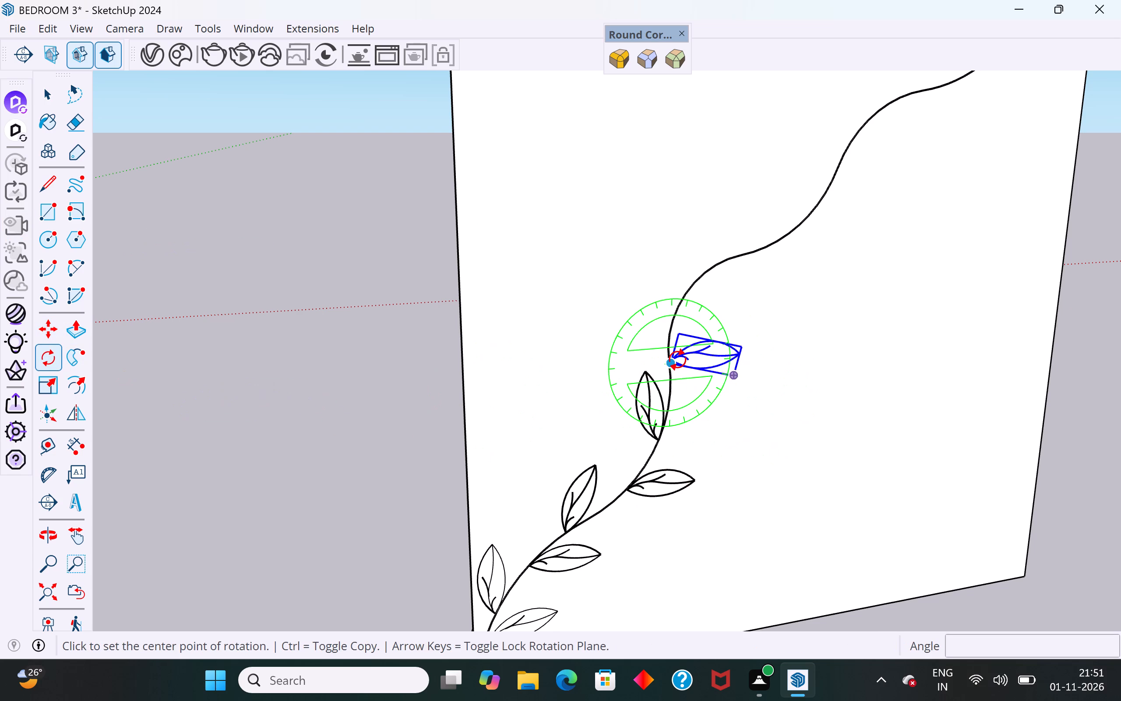
click(677, 360)
click(830, 330)
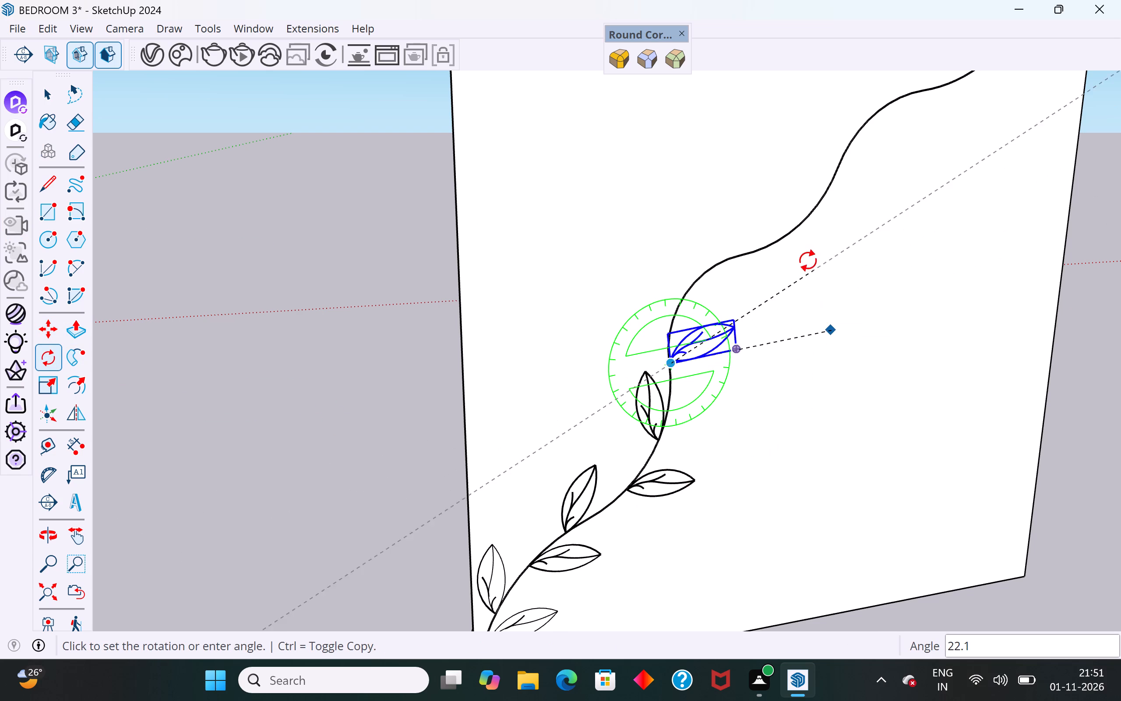
click(789, 235)
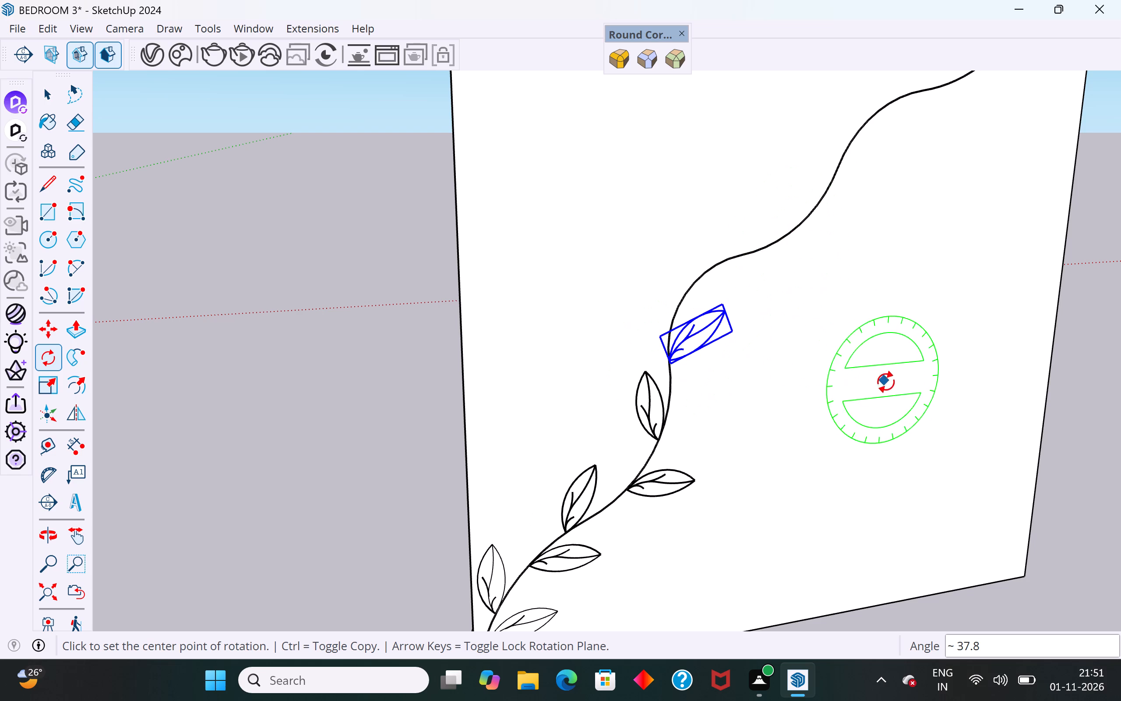
Stamp four copies of the topmost upper-side leaf by its base along the remaining stem, about 2' 1 3/4", 3' 8 1/2", 6' 1 3/16" and 7' 6" away.
click(47, 101)
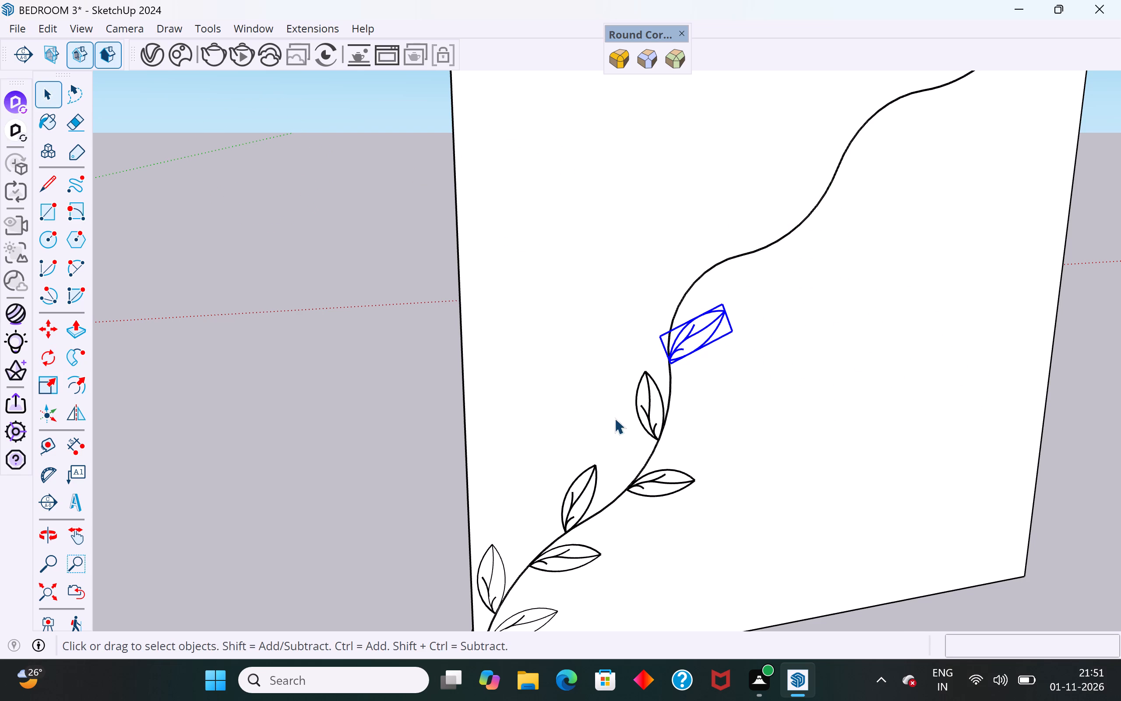
click(654, 438)
key(m)
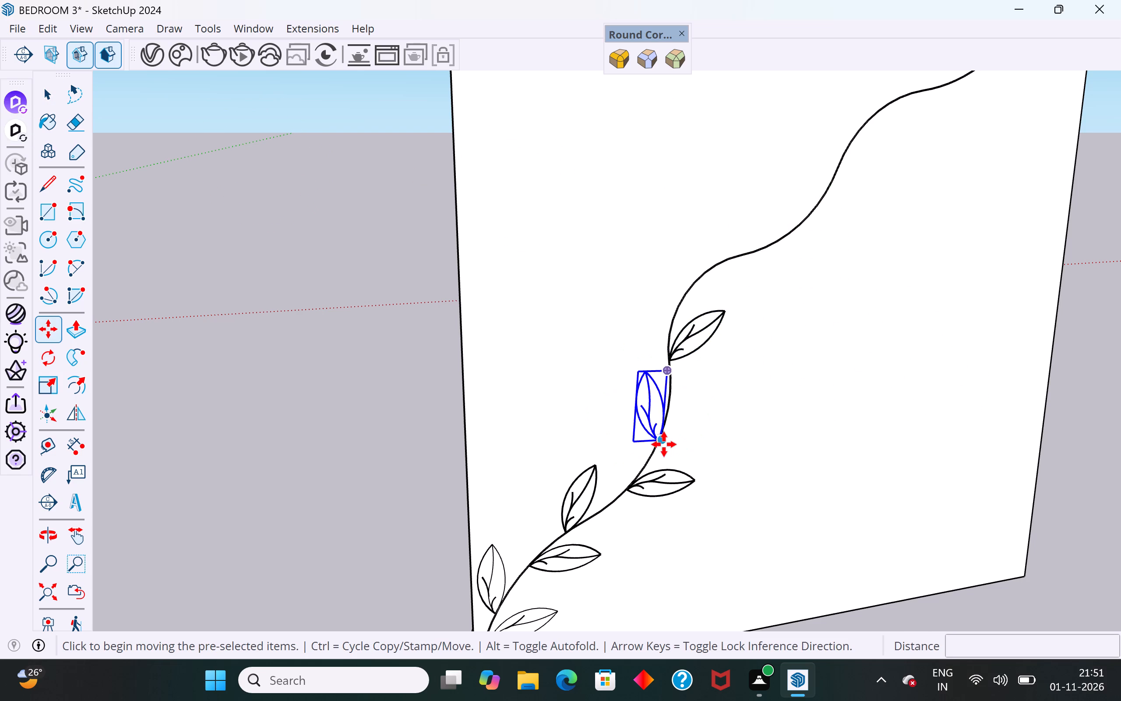
click(664, 441)
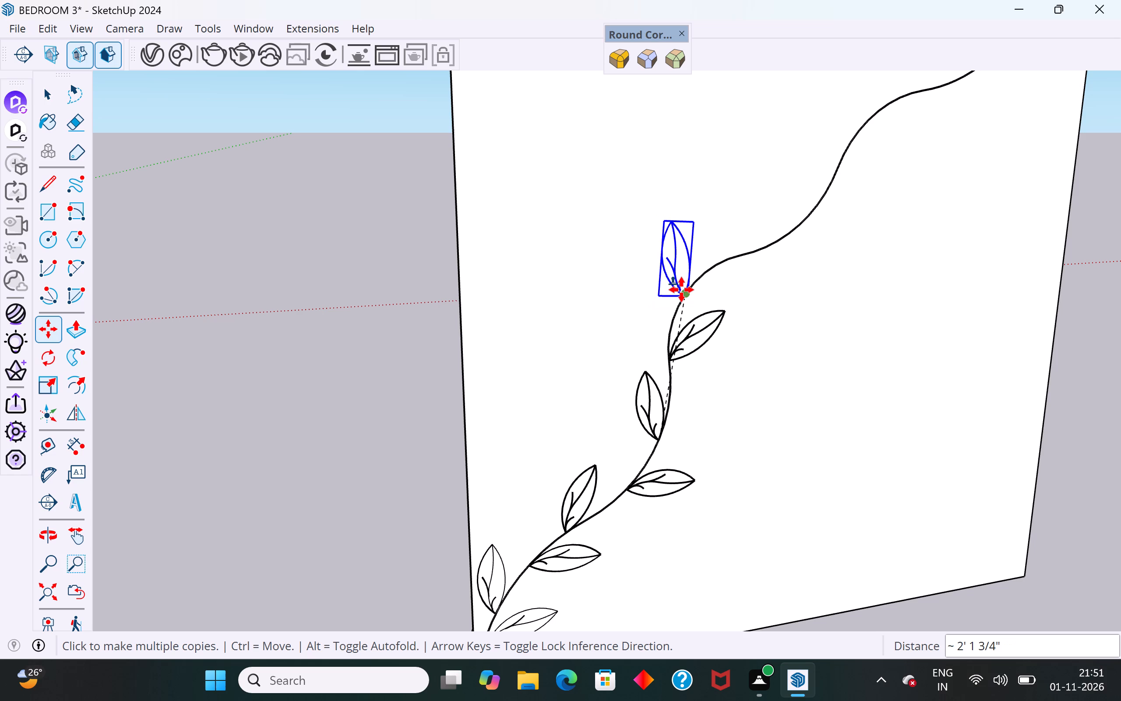
click(685, 290)
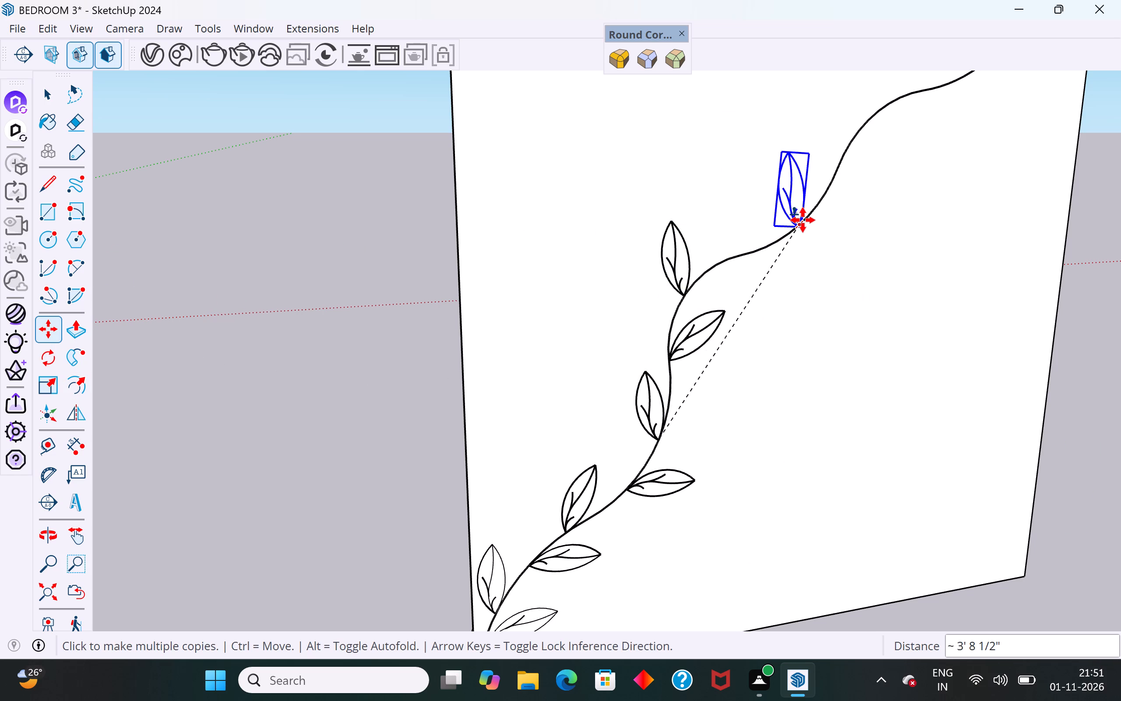
click(803, 220)
scroll(659, 478, down, 5)
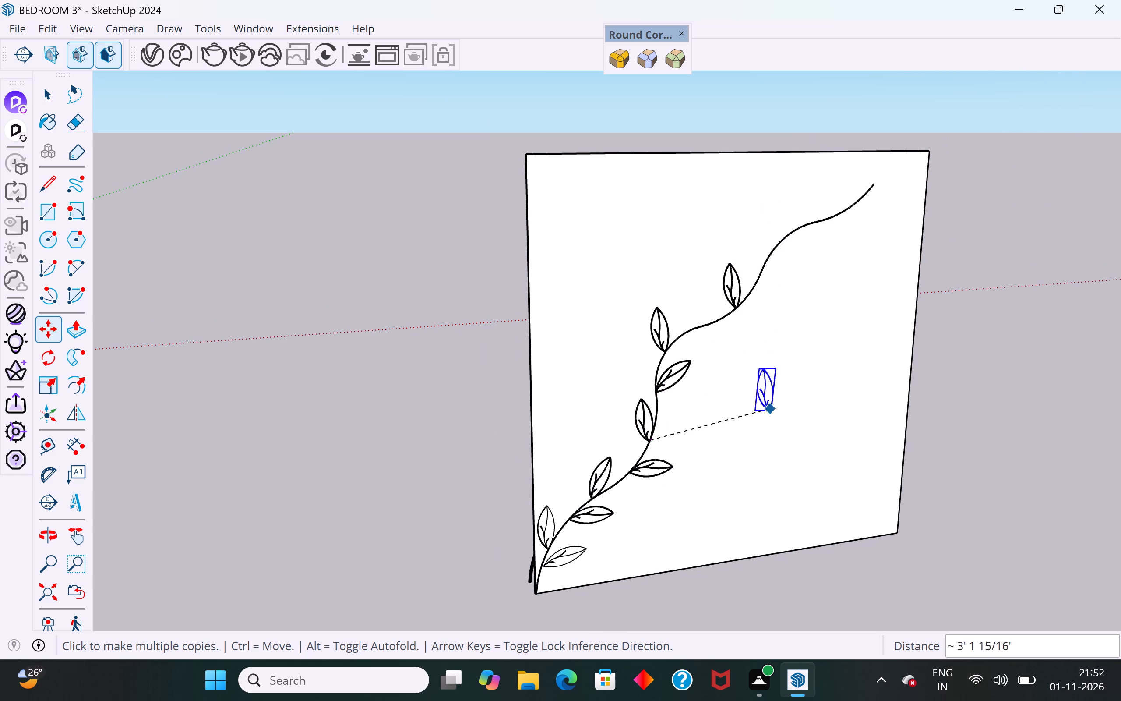
click(803, 225)
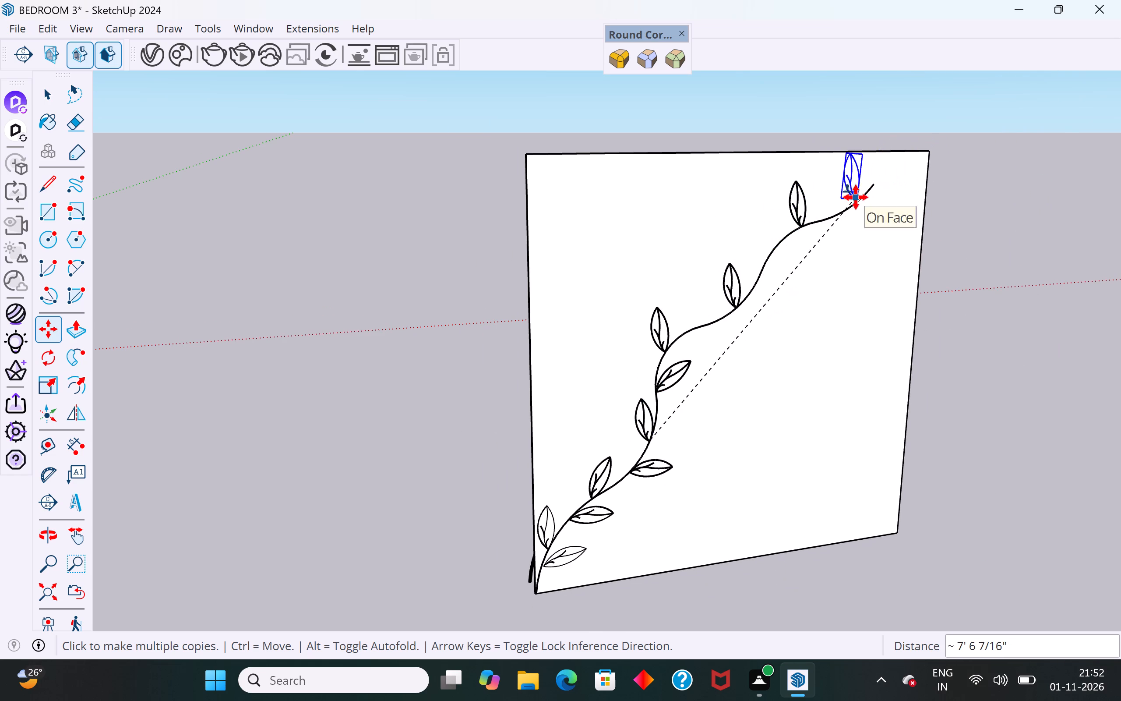
click(853, 202)
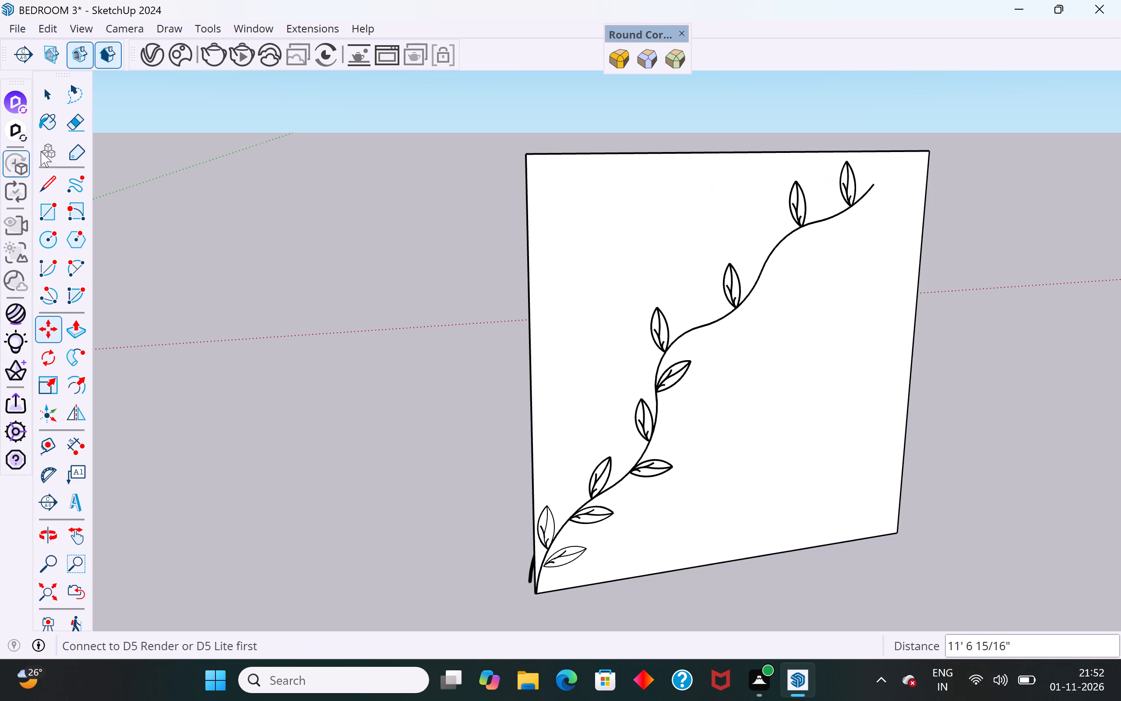
click(51, 93)
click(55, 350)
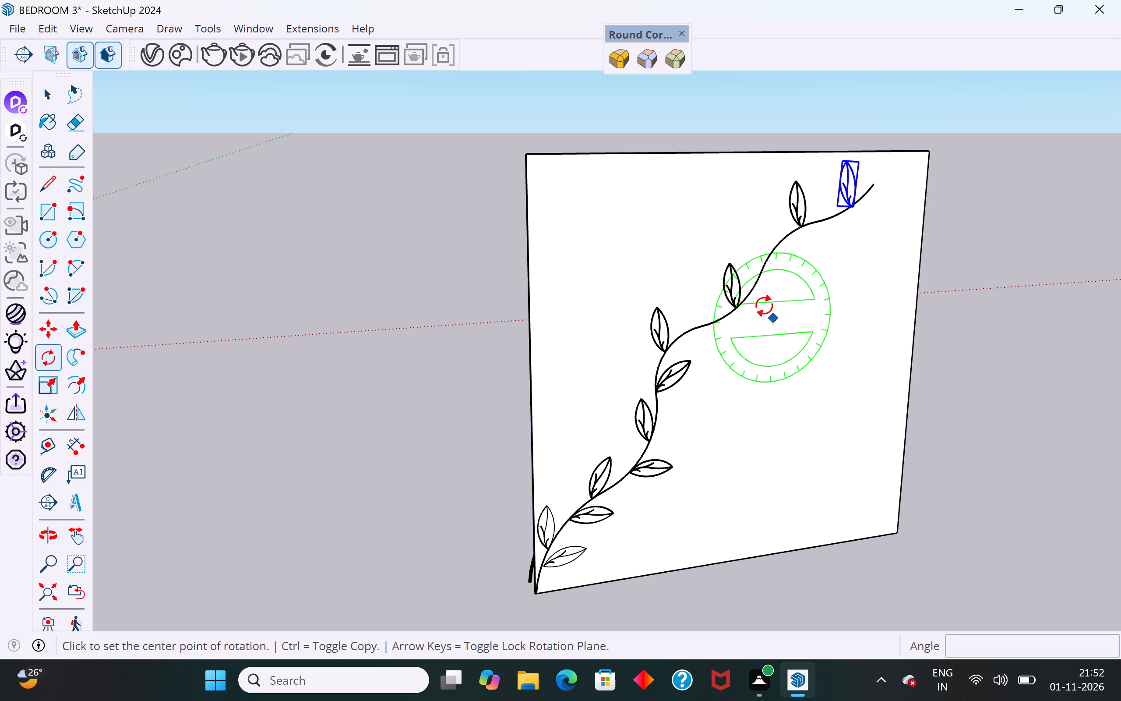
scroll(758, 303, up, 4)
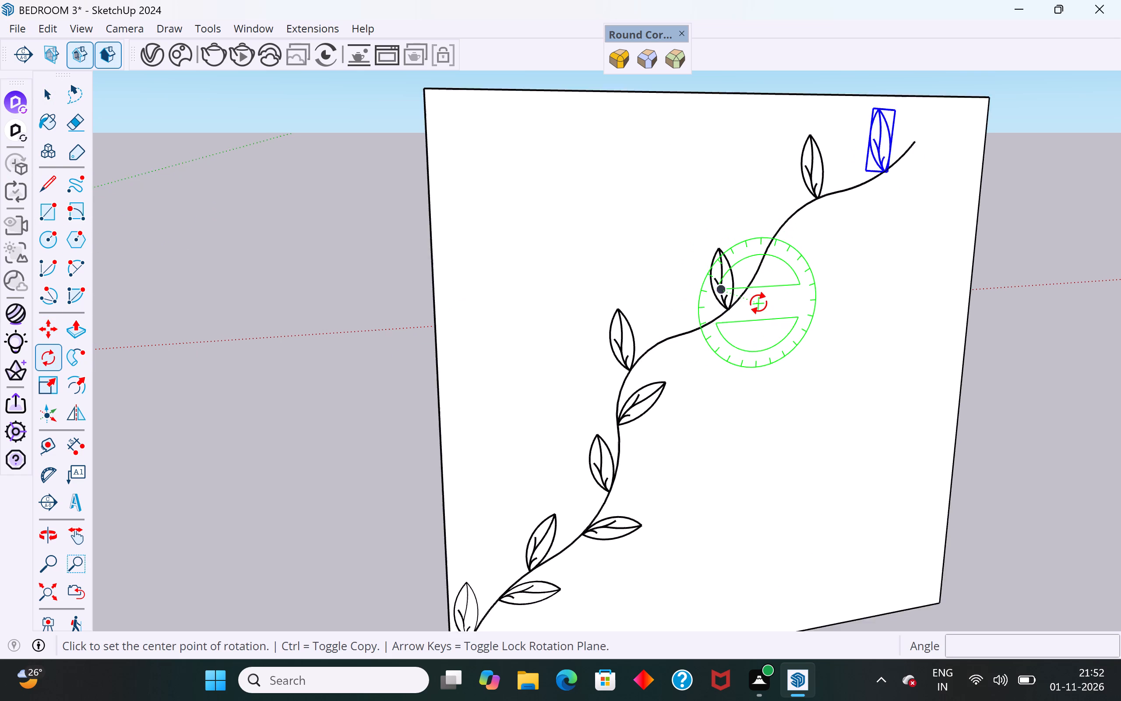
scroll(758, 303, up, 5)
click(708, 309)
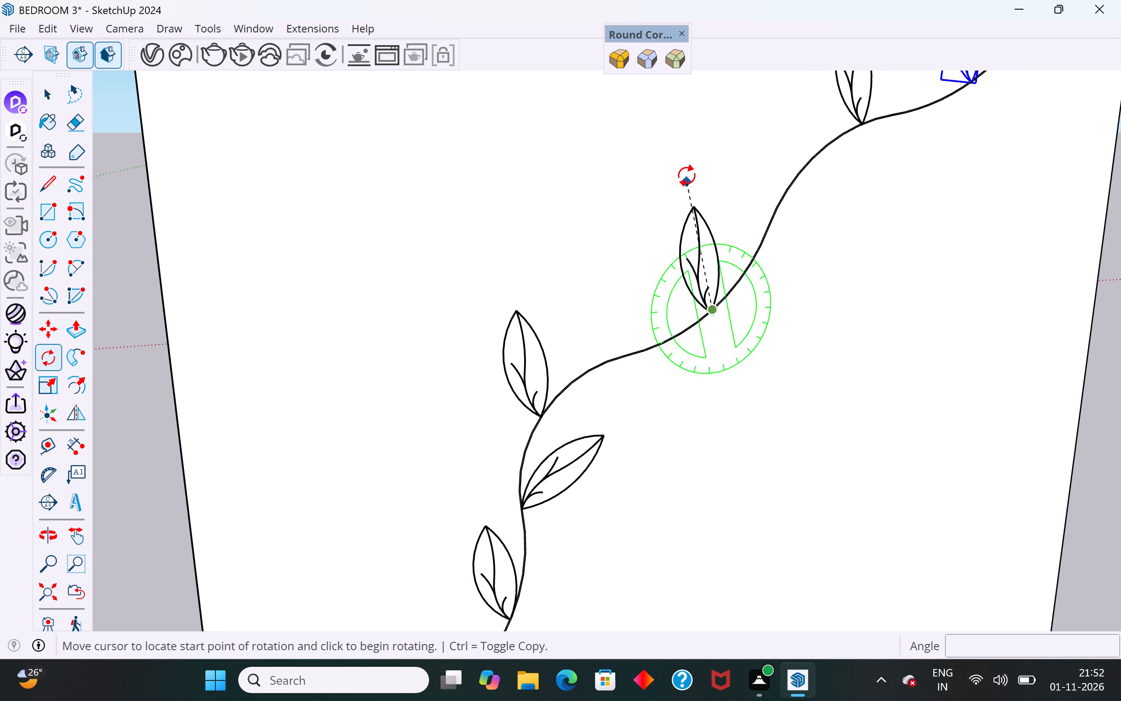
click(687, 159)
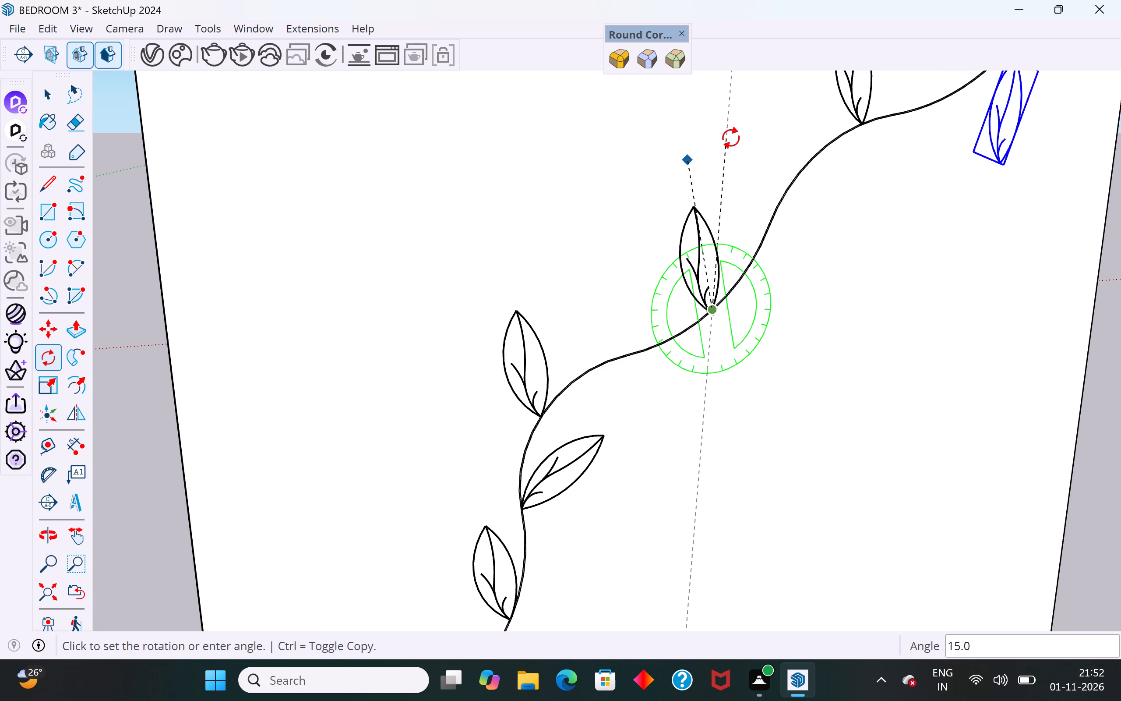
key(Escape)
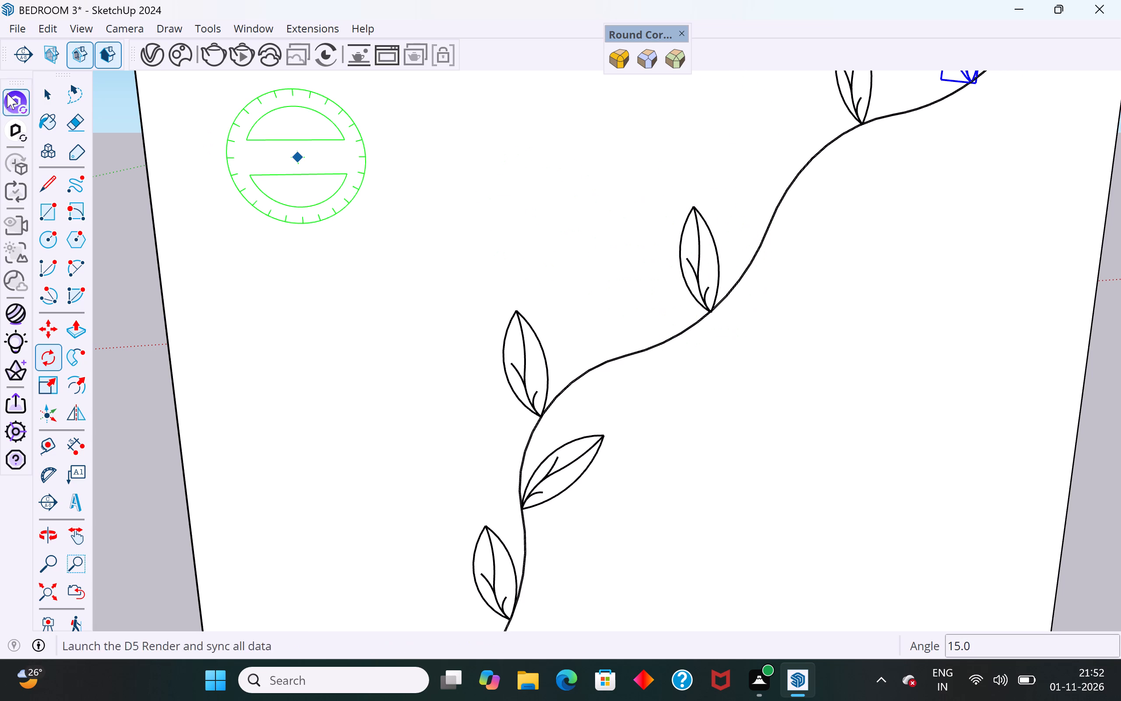
Rotate the second of the four stamped upper leaf groups about 19.2° clockwise around its base corner.
click(39, 91)
click(697, 275)
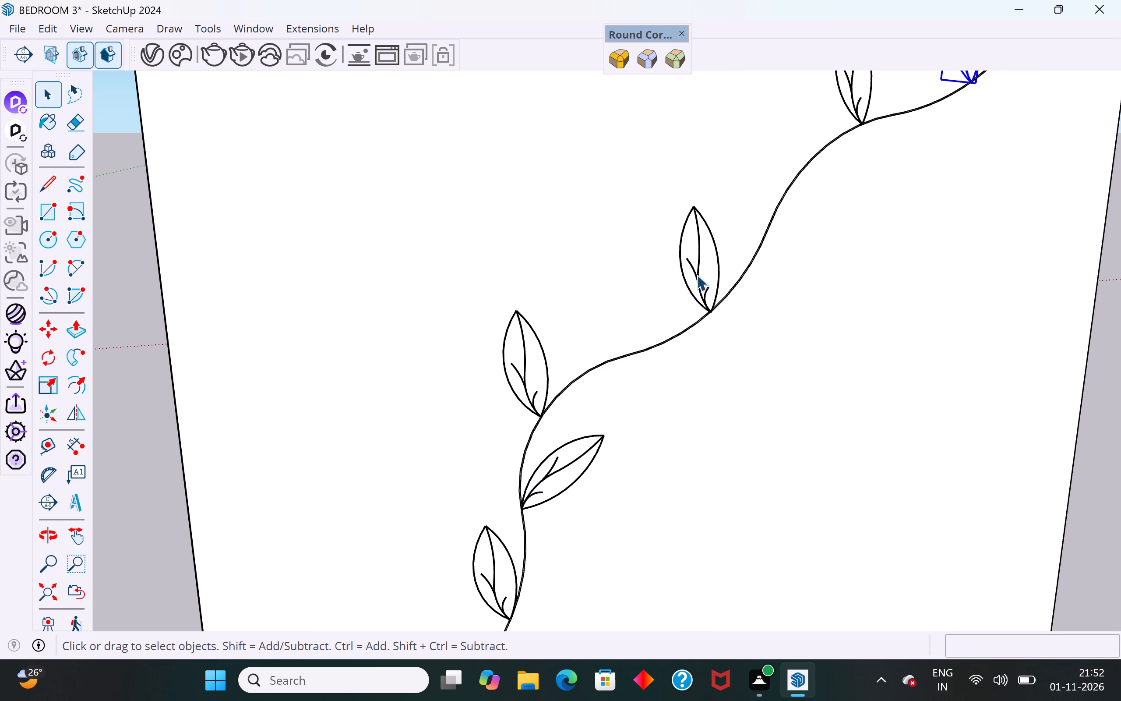
click(40, 358)
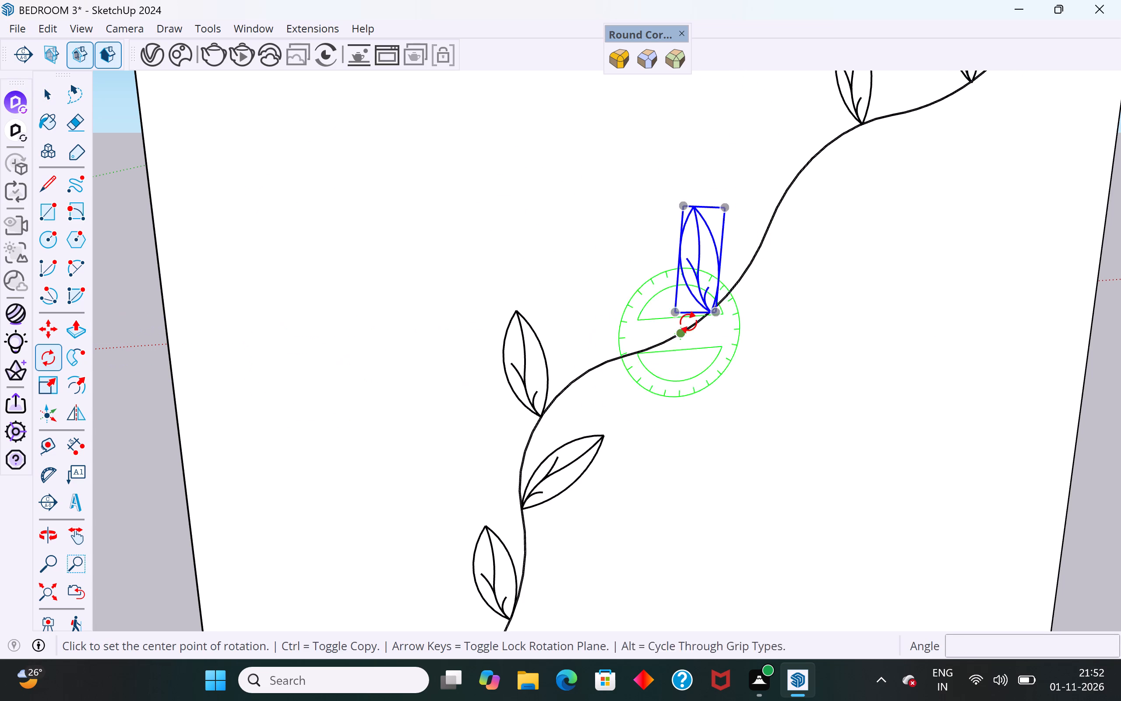
click(715, 311)
click(681, 142)
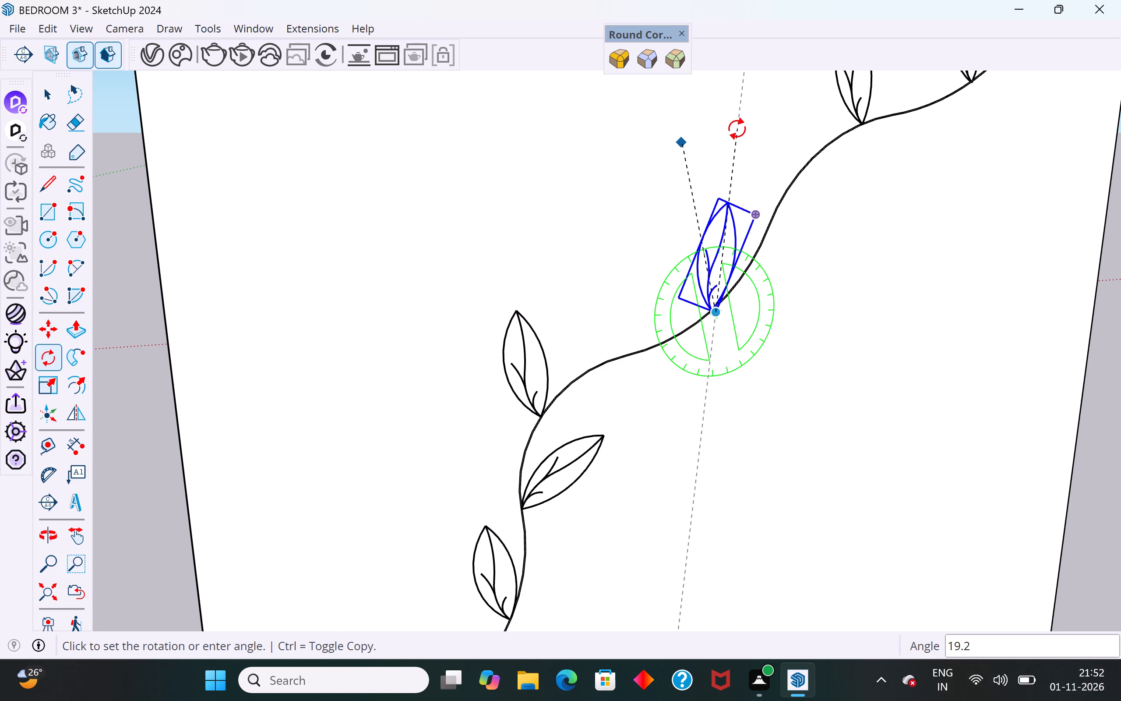
click(737, 129)
Copy the highest lower-side leaf group by its base about 1' 8 1/4" up the stem, between the first two stamped leaves.
click(48, 92)
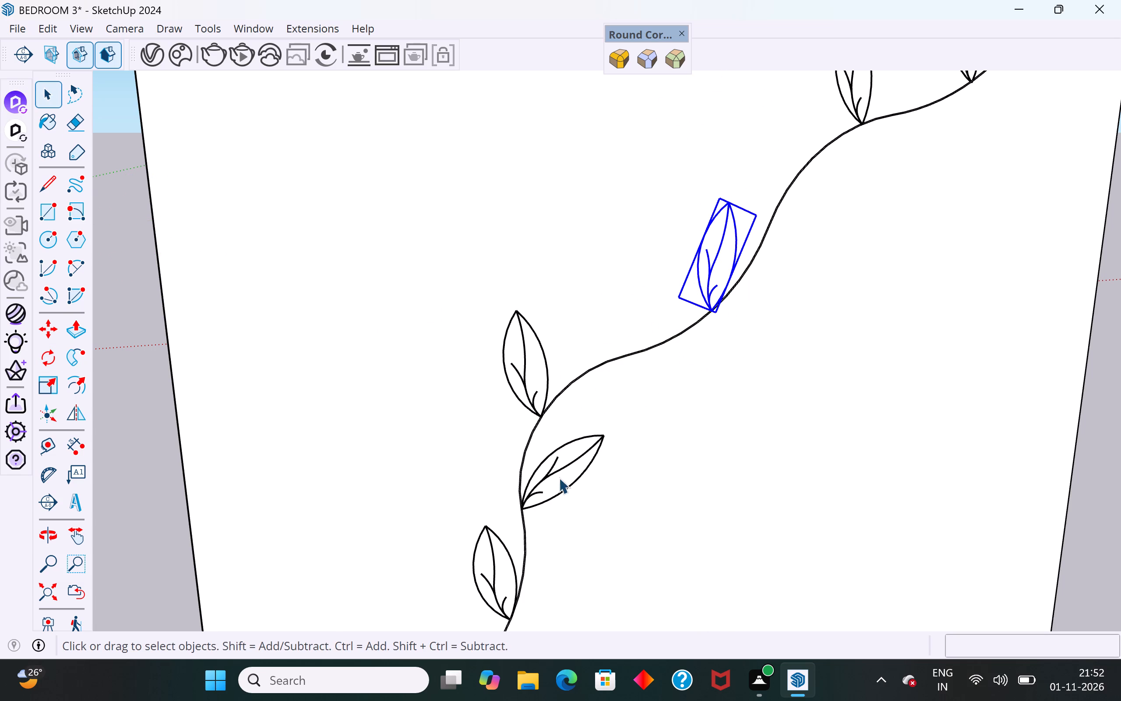
click(567, 468)
key(m)
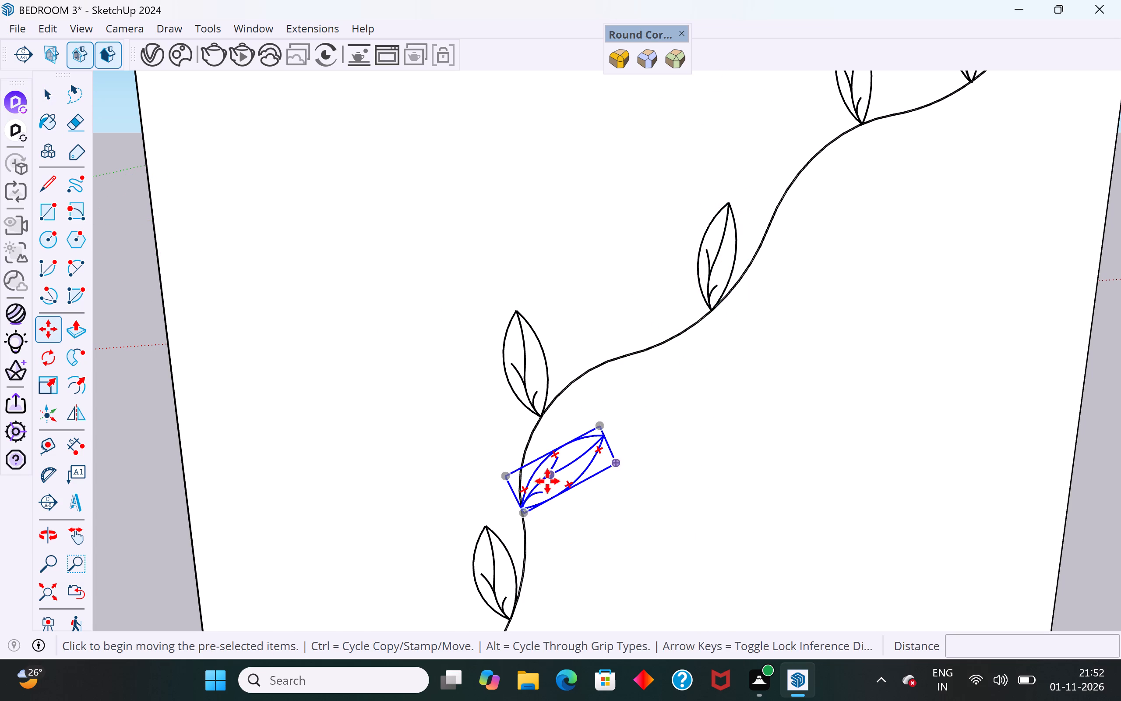
click(525, 516)
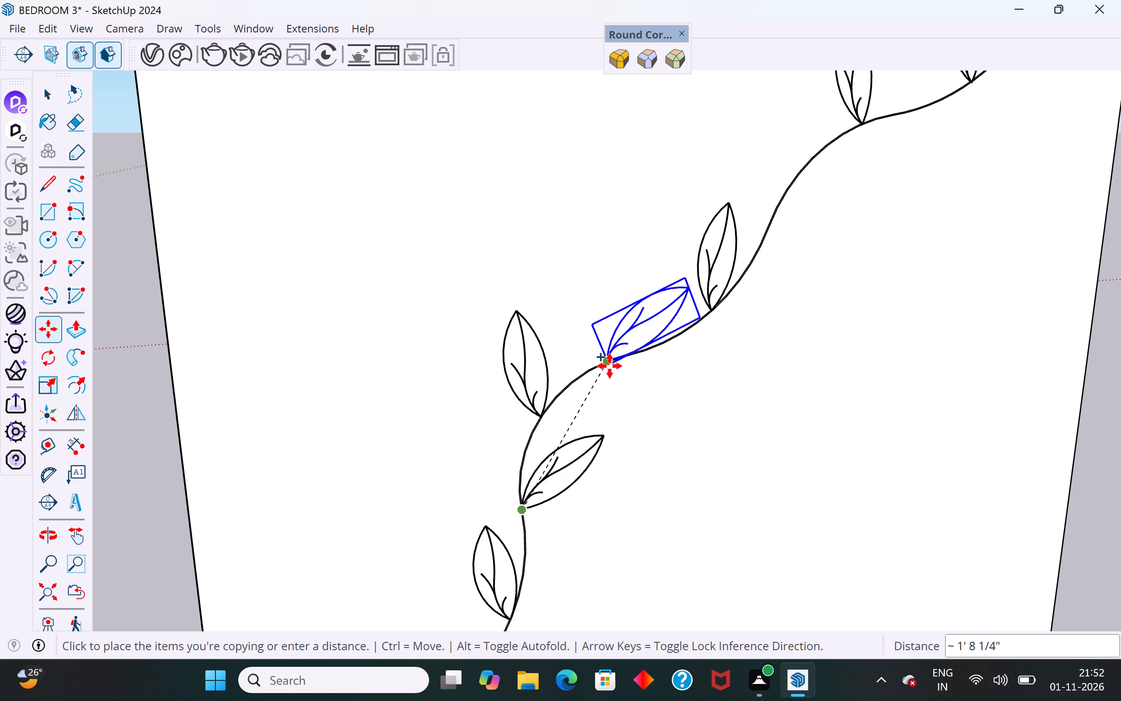
click(610, 366)
Rotate the newly copied lower-side leaf group 60° clockwise around its base corner.
click(39, 364)
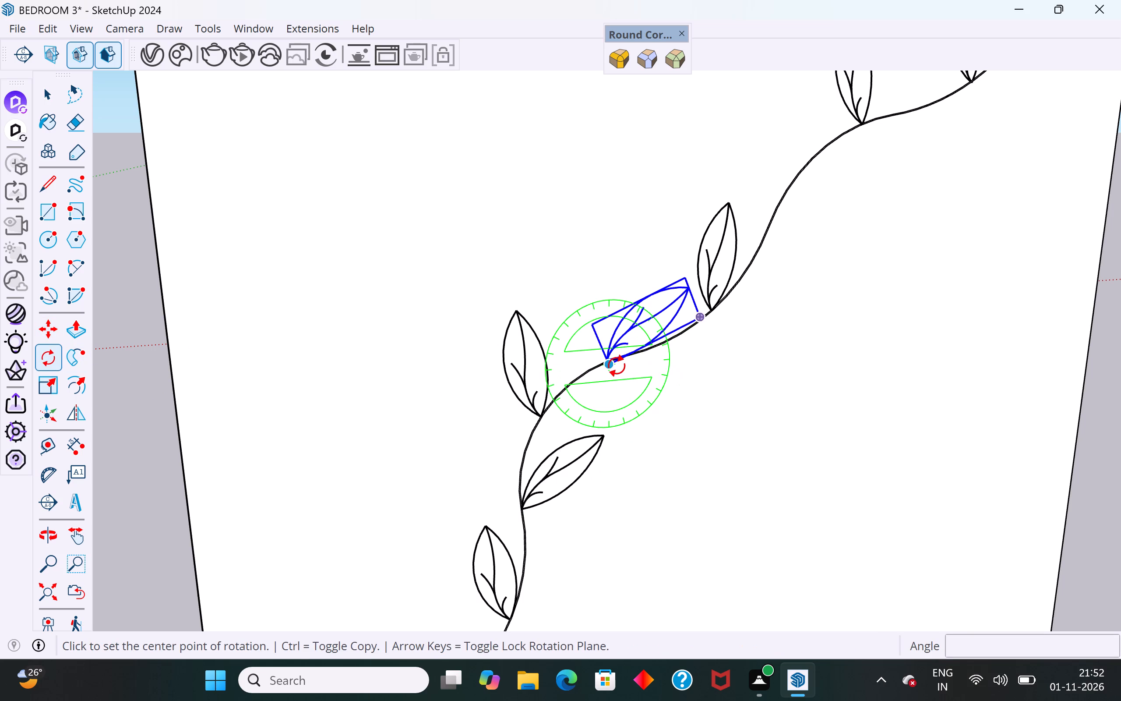
click(617, 366)
click(657, 251)
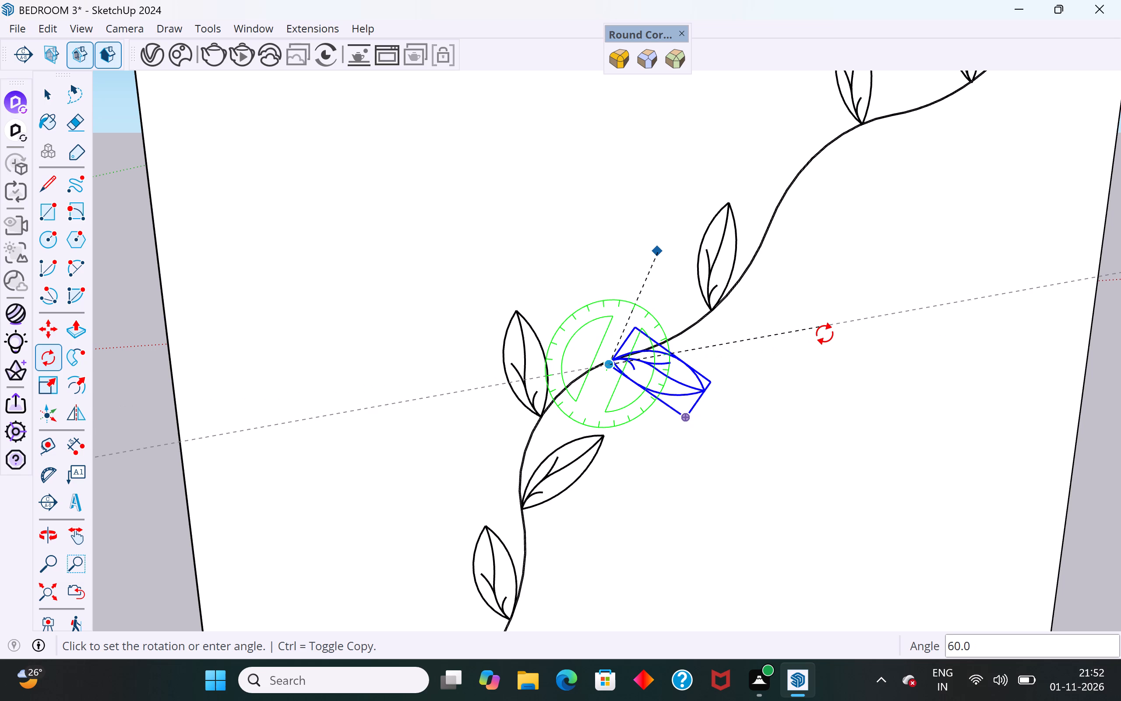
click(825, 331)
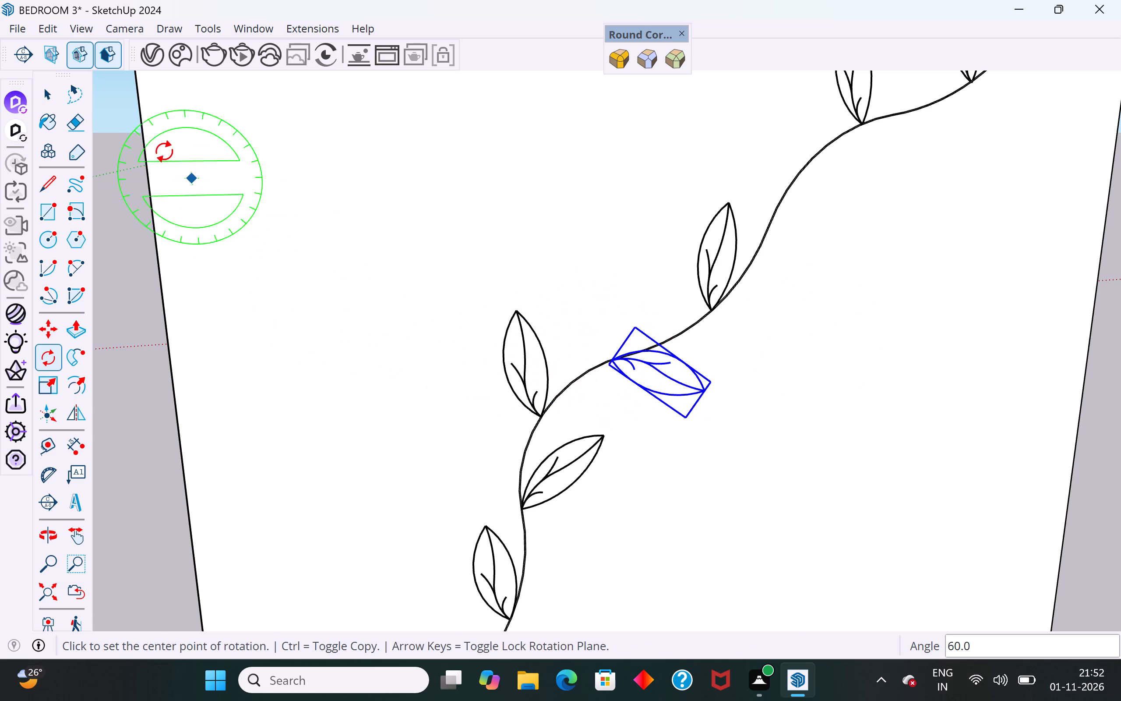
click(61, 103)
Move the rotated lower-side leaf group by its base about 15/16" off the stem.
scroll(614, 354, up, 4)
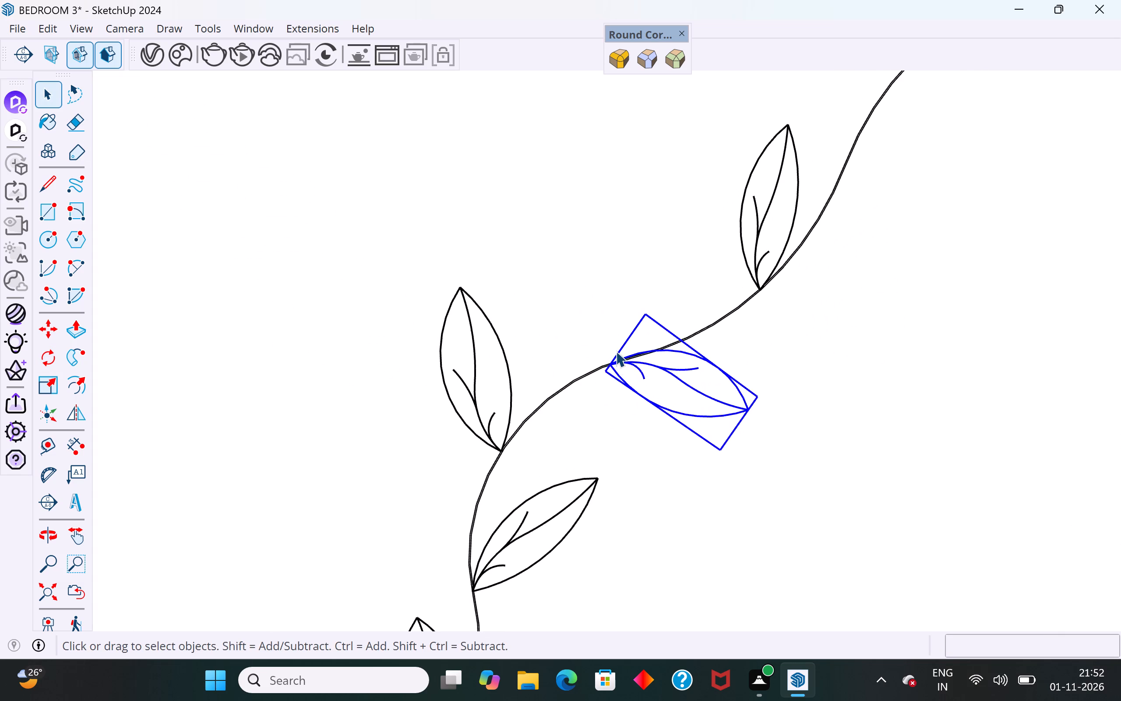
scroll(608, 373, up, 8)
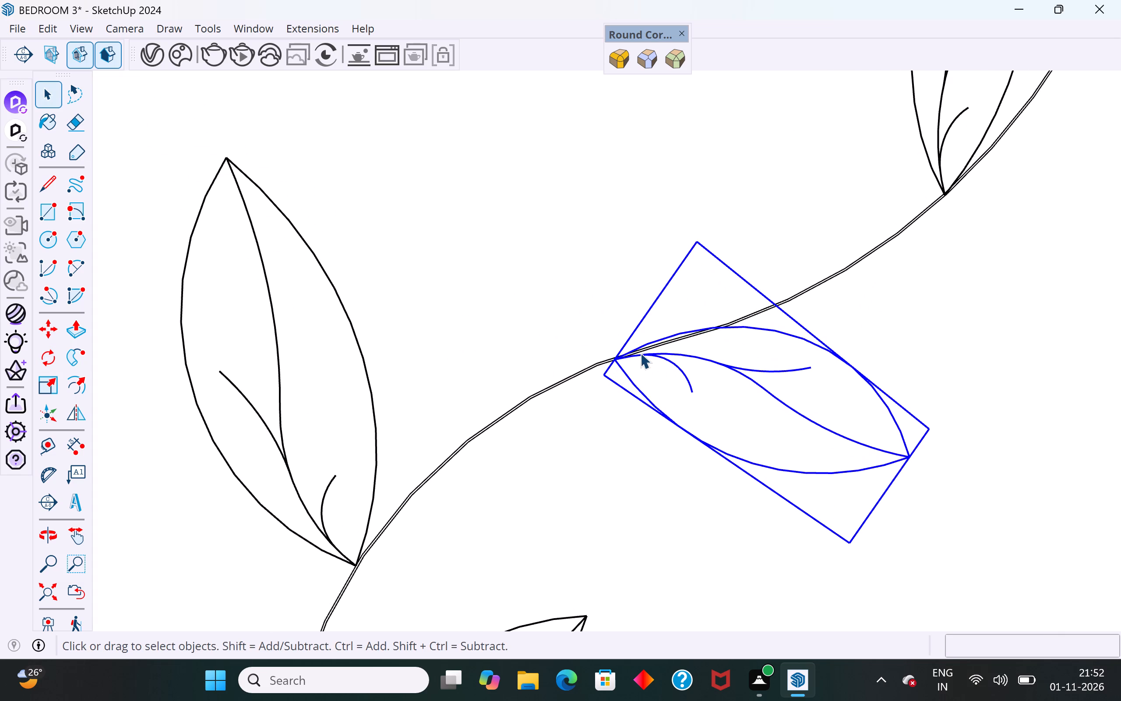
key(n)
key(m)
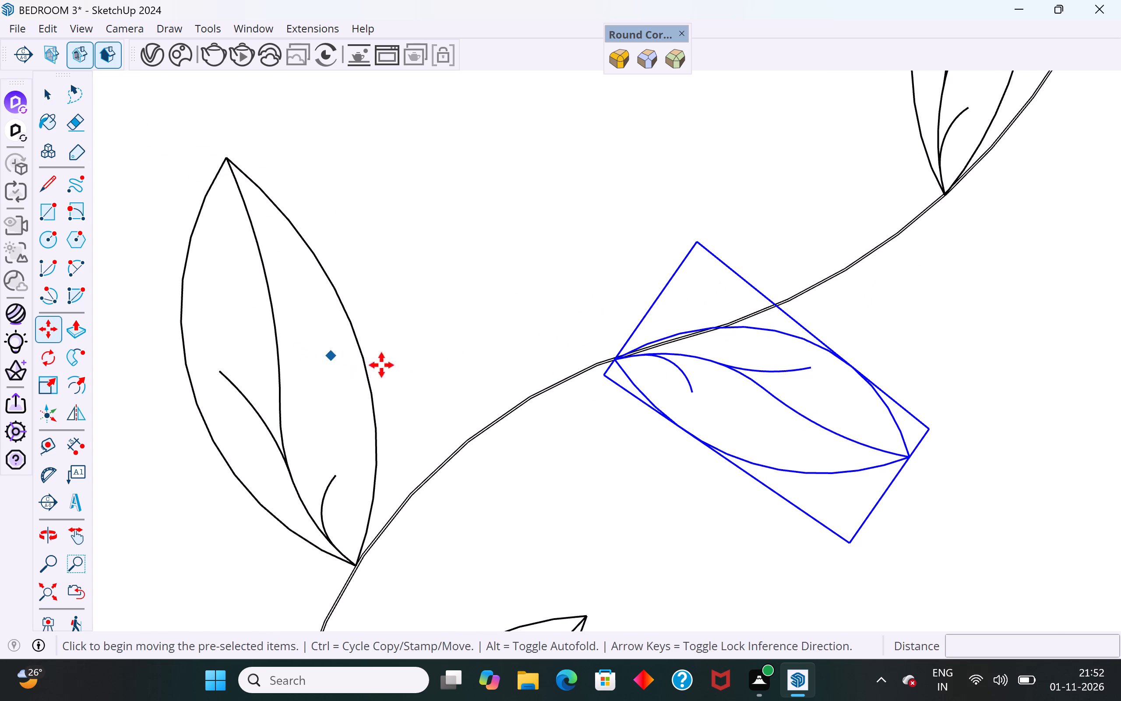
click(620, 362)
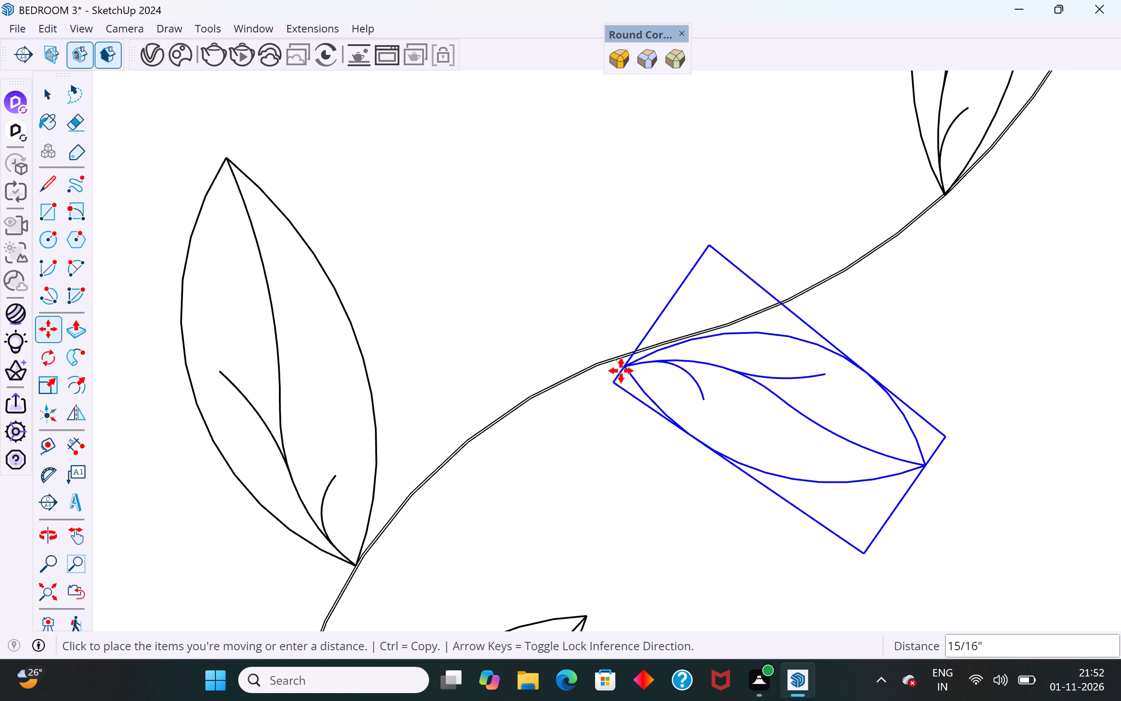
click(621, 371)
click(52, 99)
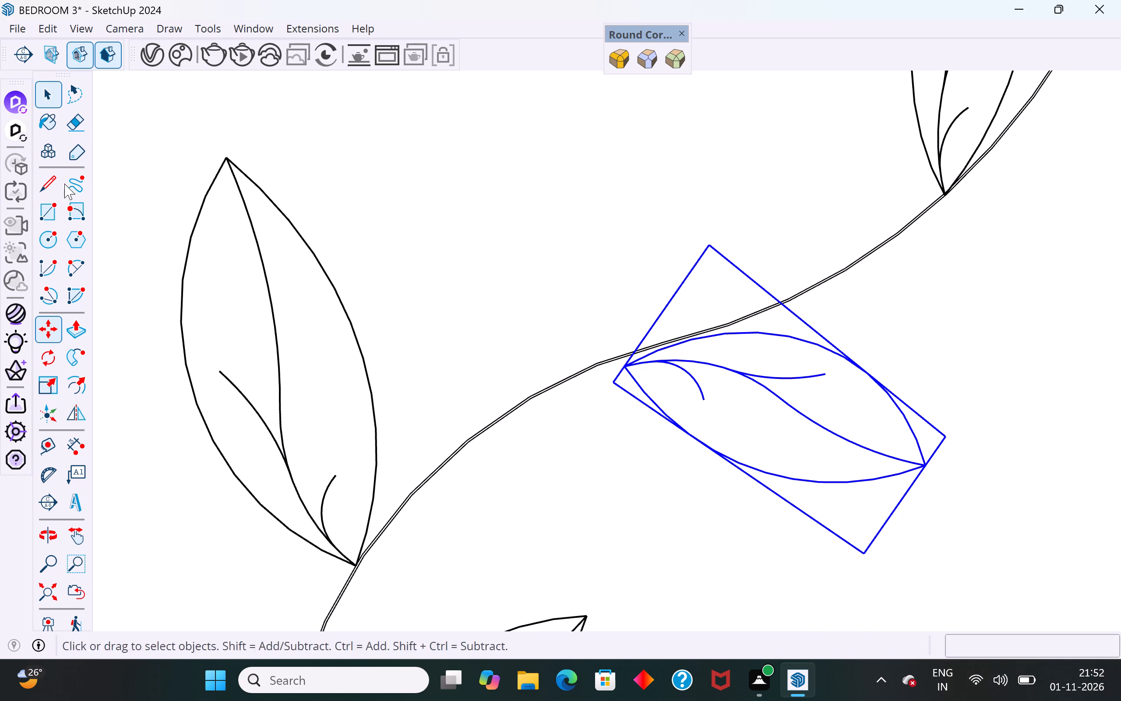
Rotate the same lower-side leaf group about 9.6° further clockwise around its base point.
click(49, 363)
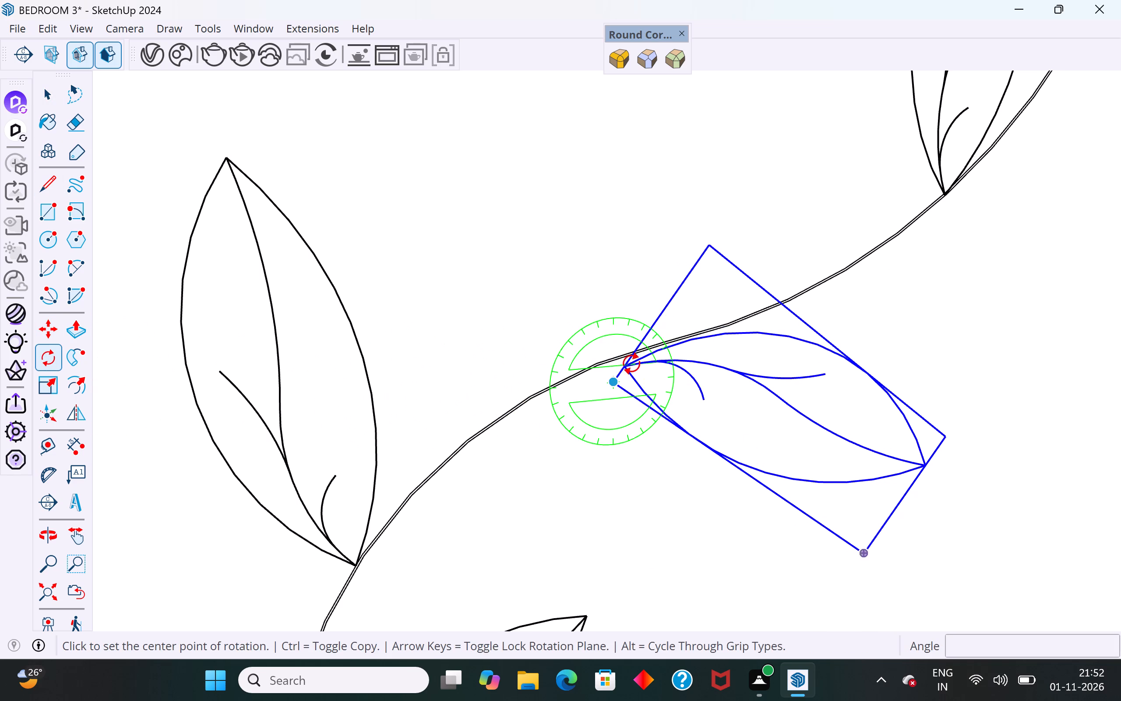
click(631, 361)
click(998, 474)
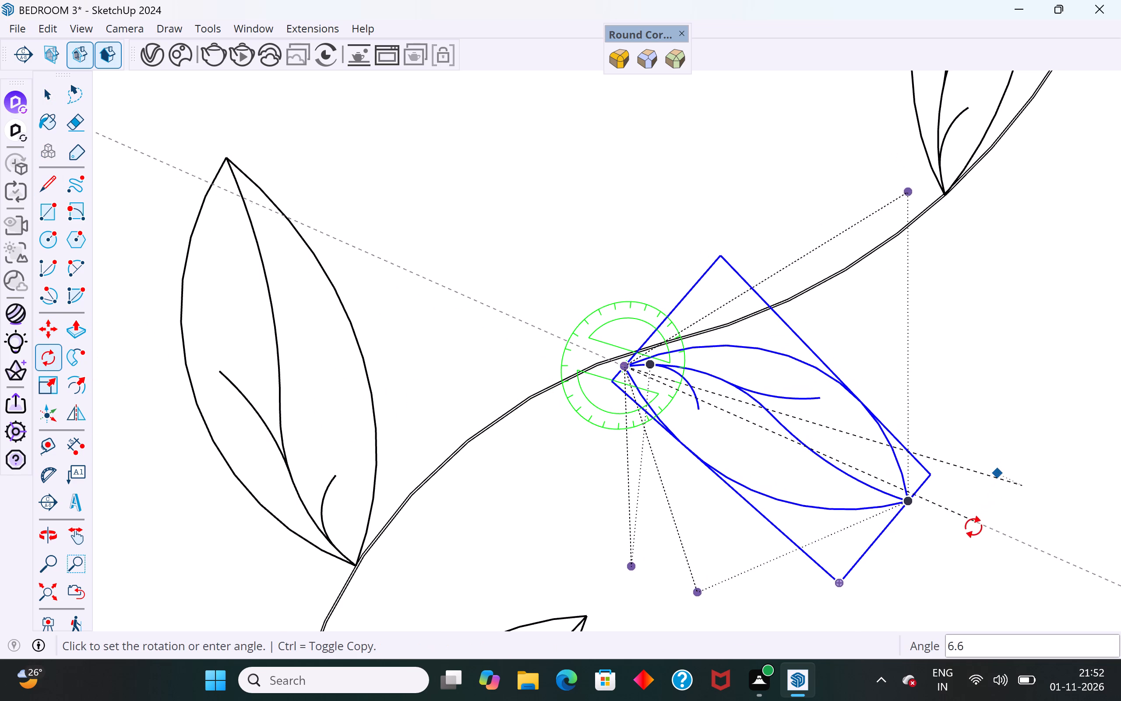
click(966, 542)
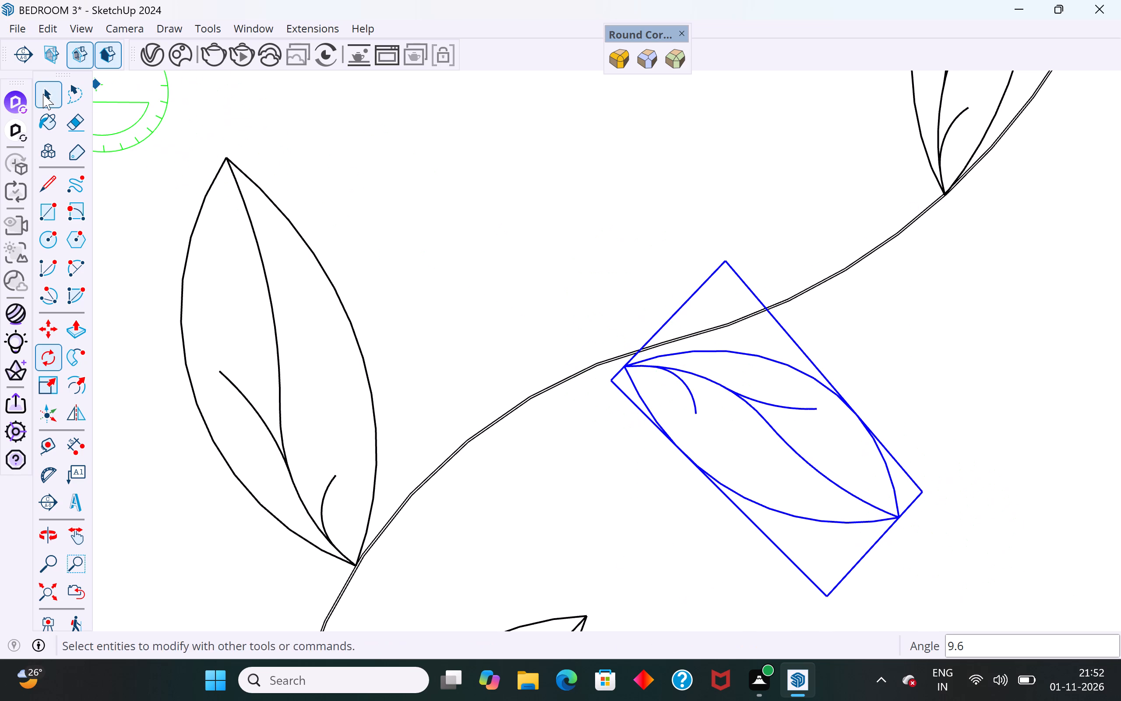
click(43, 94)
Move the lower-side leaf group by its base about 1 11/16" back onto the stem's lower edge.
key(m)
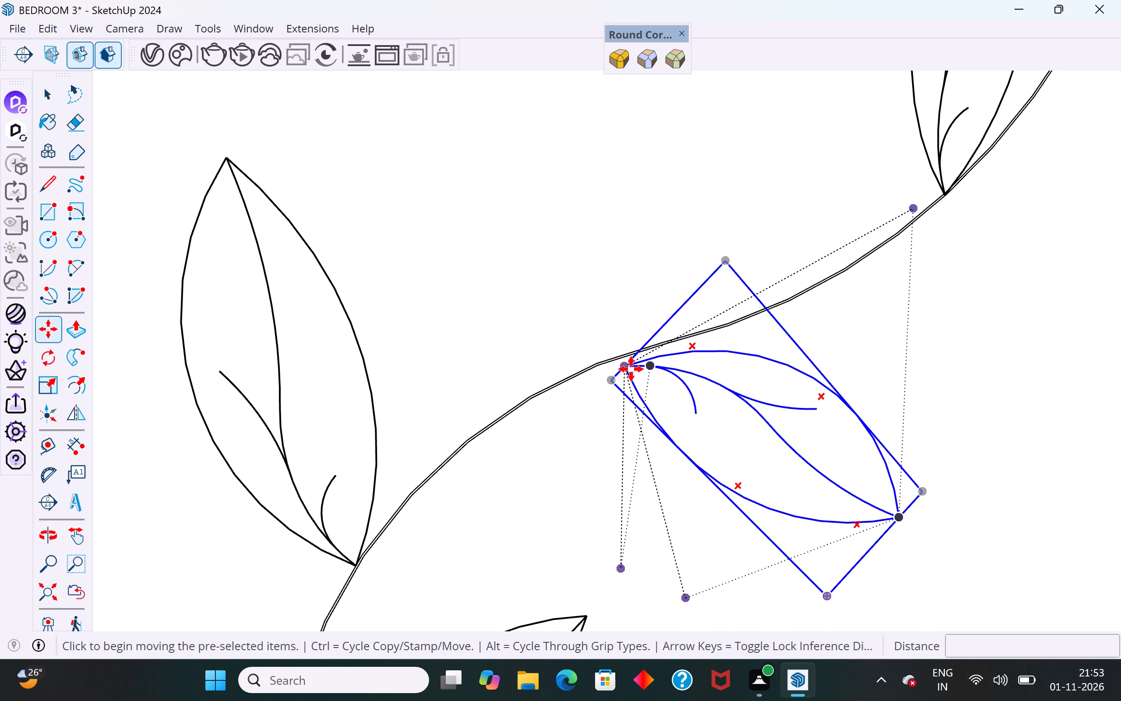
click(631, 369)
scroll(638, 358, up, 10)
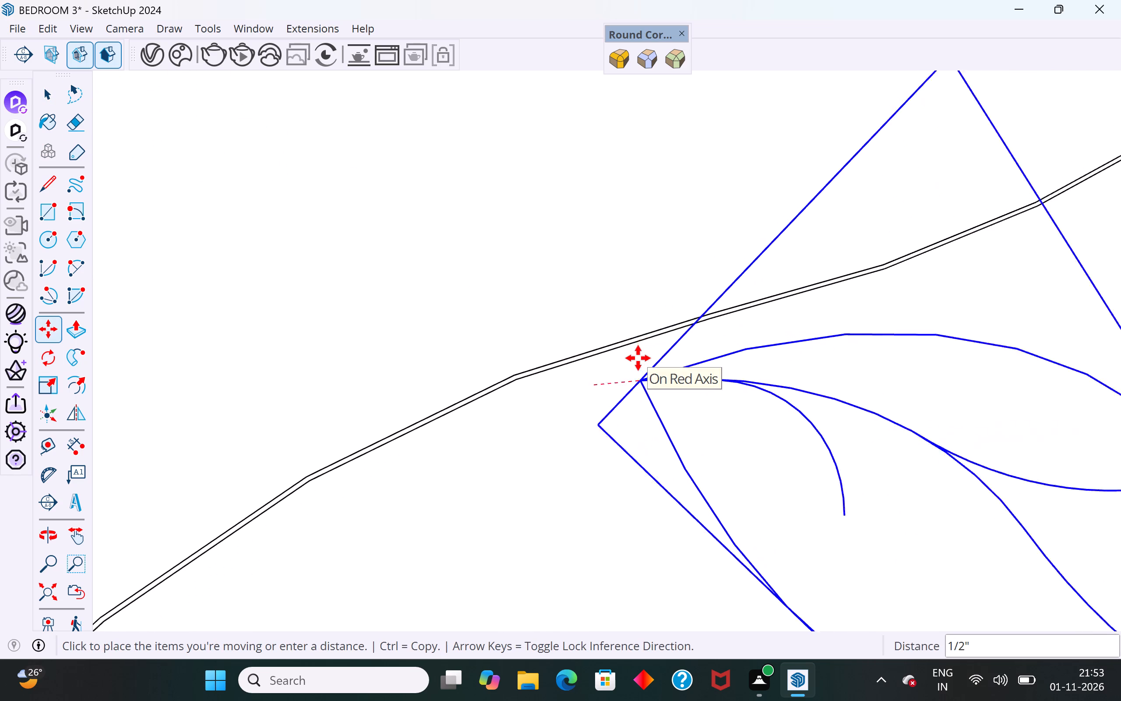
click(649, 343)
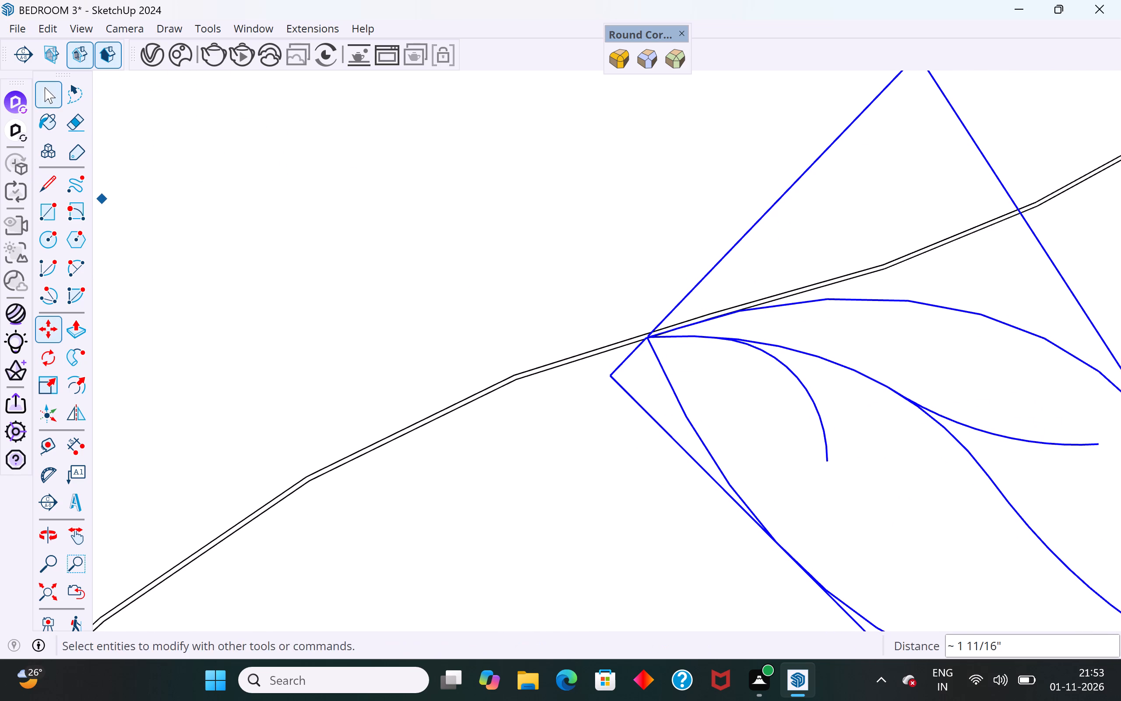
click(45, 87)
click(532, 391)
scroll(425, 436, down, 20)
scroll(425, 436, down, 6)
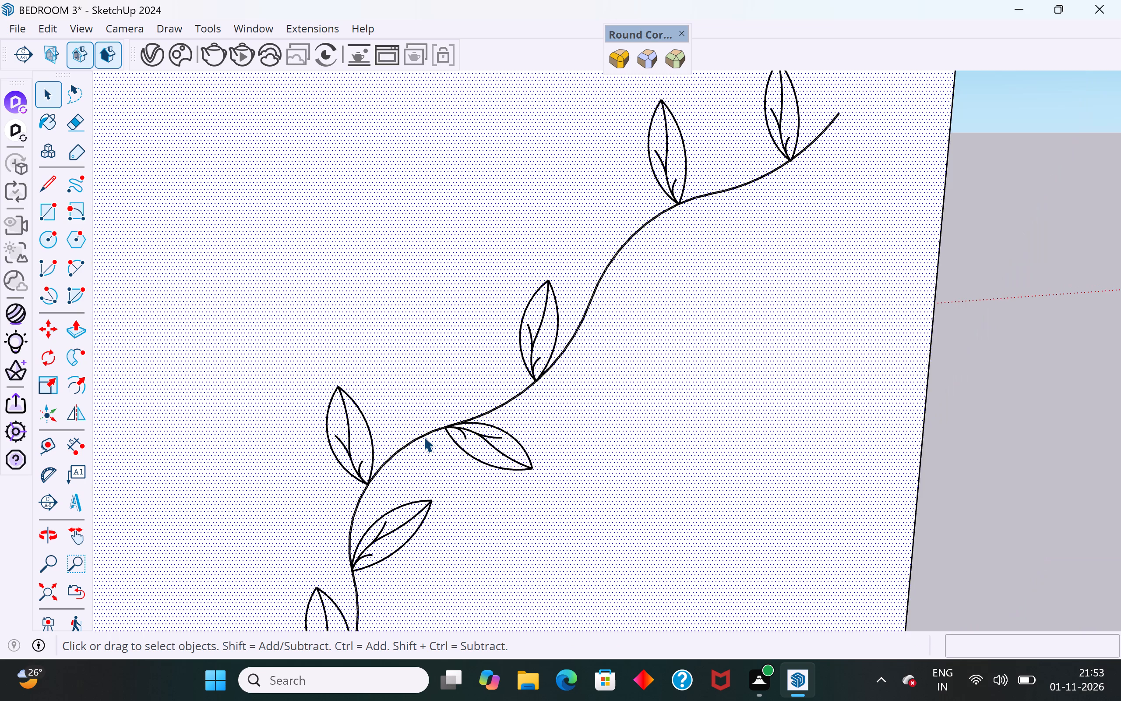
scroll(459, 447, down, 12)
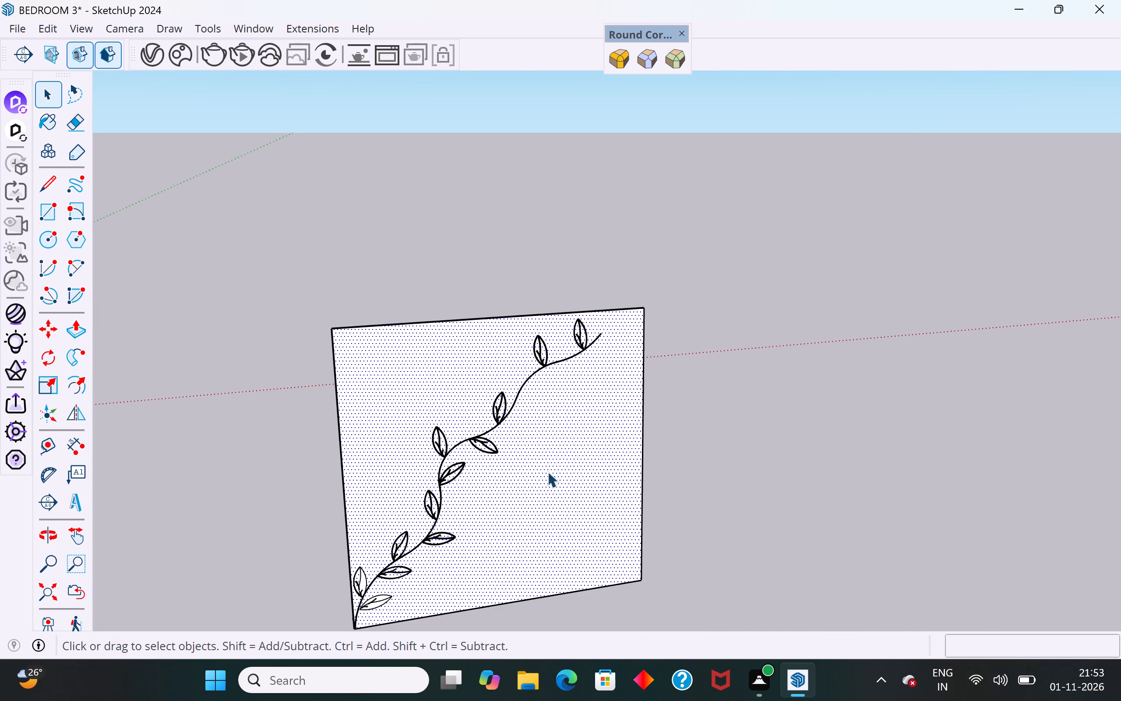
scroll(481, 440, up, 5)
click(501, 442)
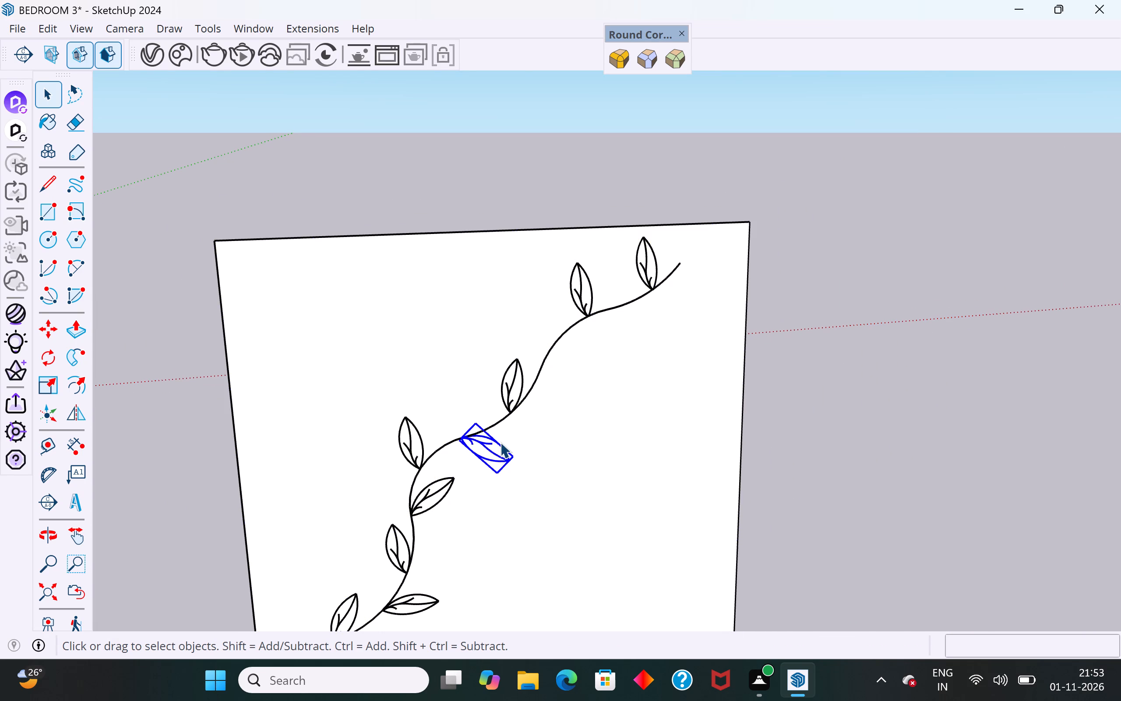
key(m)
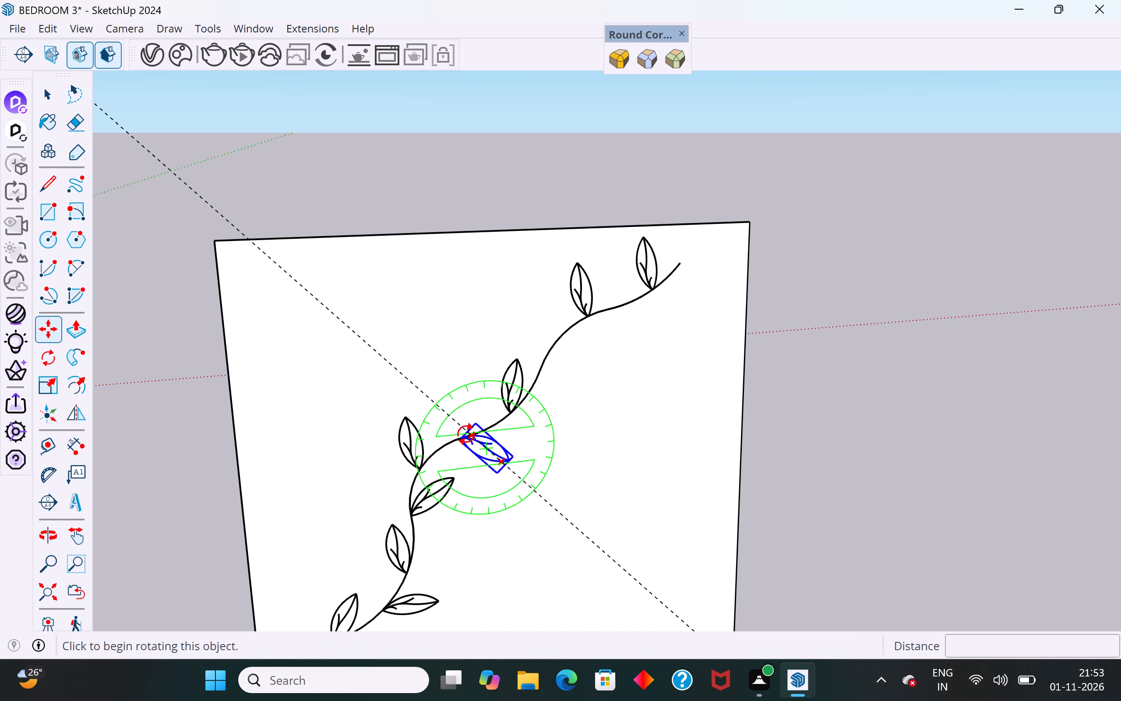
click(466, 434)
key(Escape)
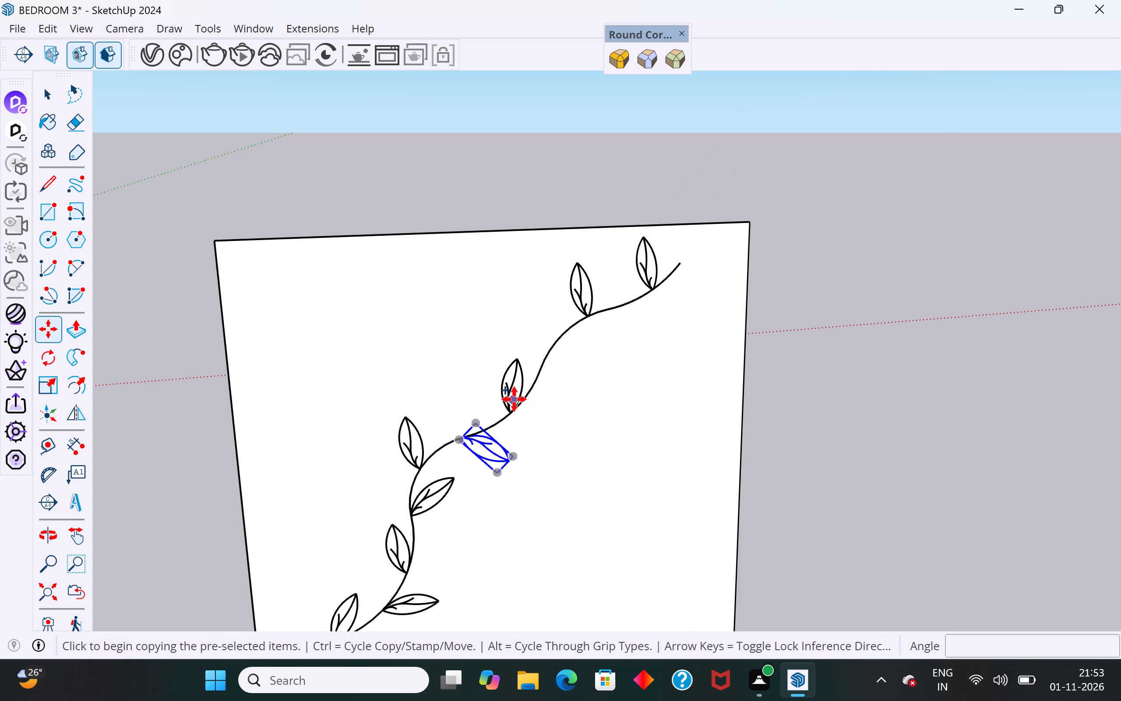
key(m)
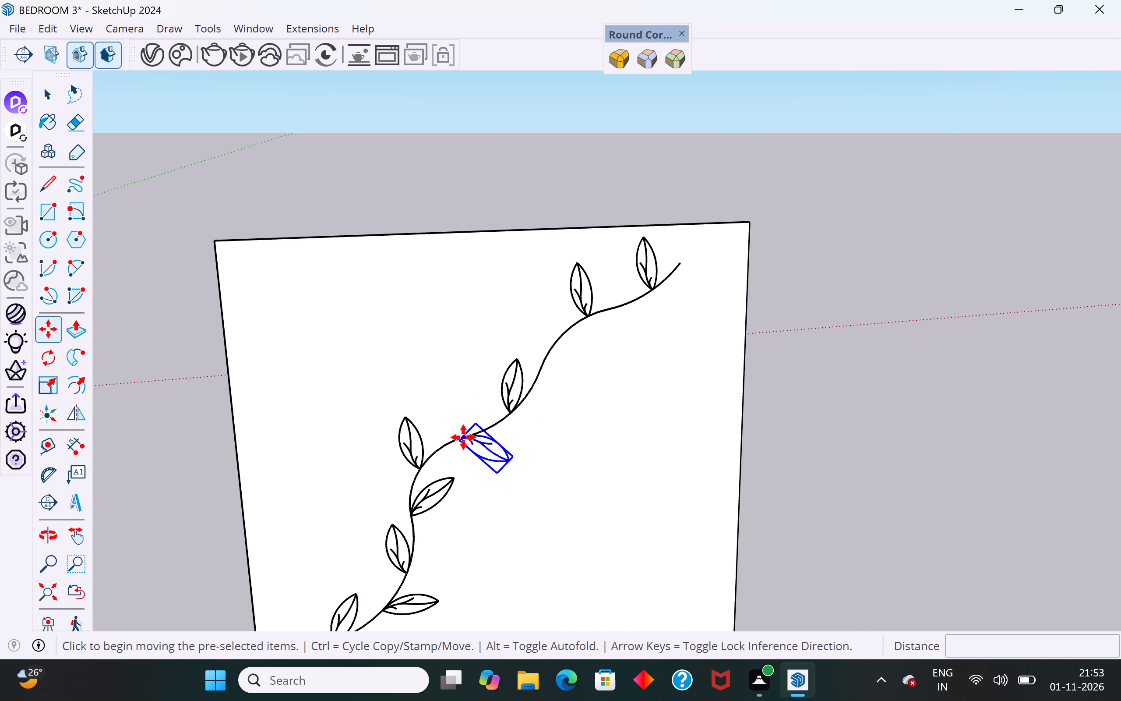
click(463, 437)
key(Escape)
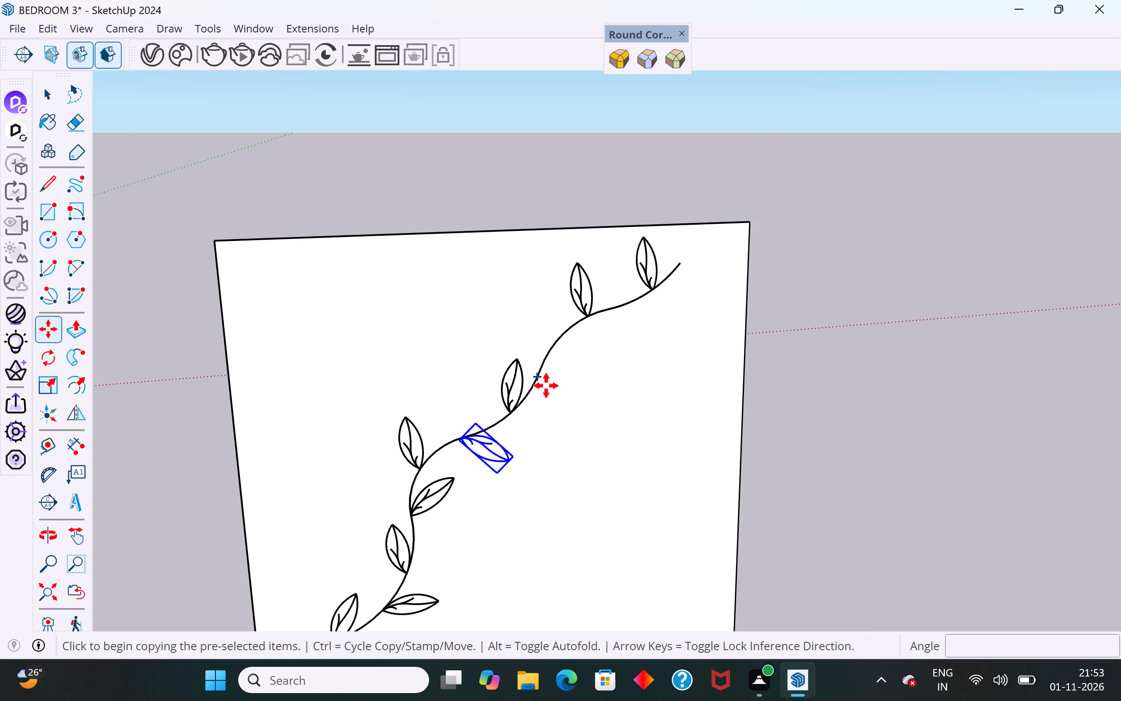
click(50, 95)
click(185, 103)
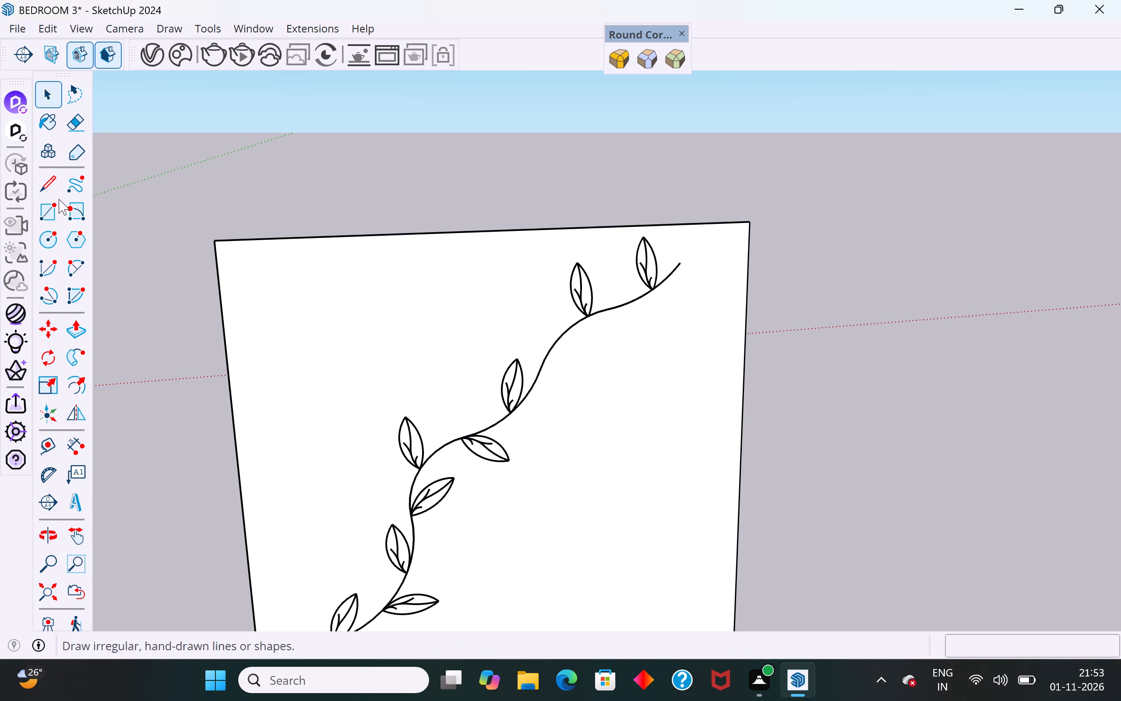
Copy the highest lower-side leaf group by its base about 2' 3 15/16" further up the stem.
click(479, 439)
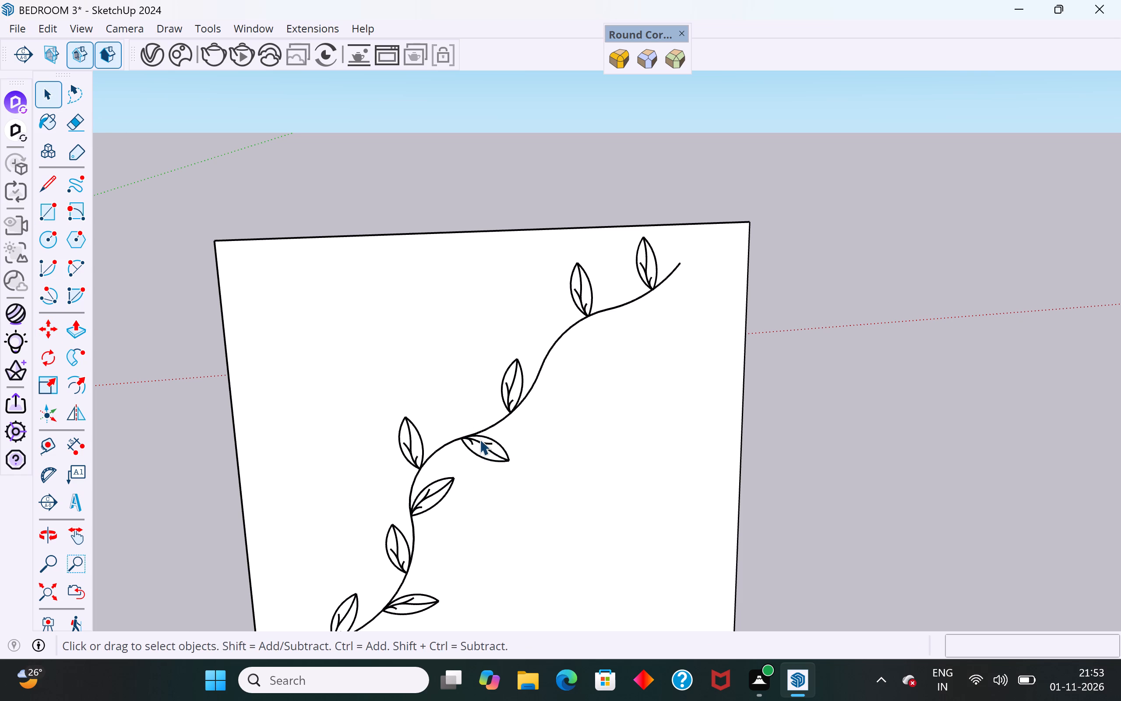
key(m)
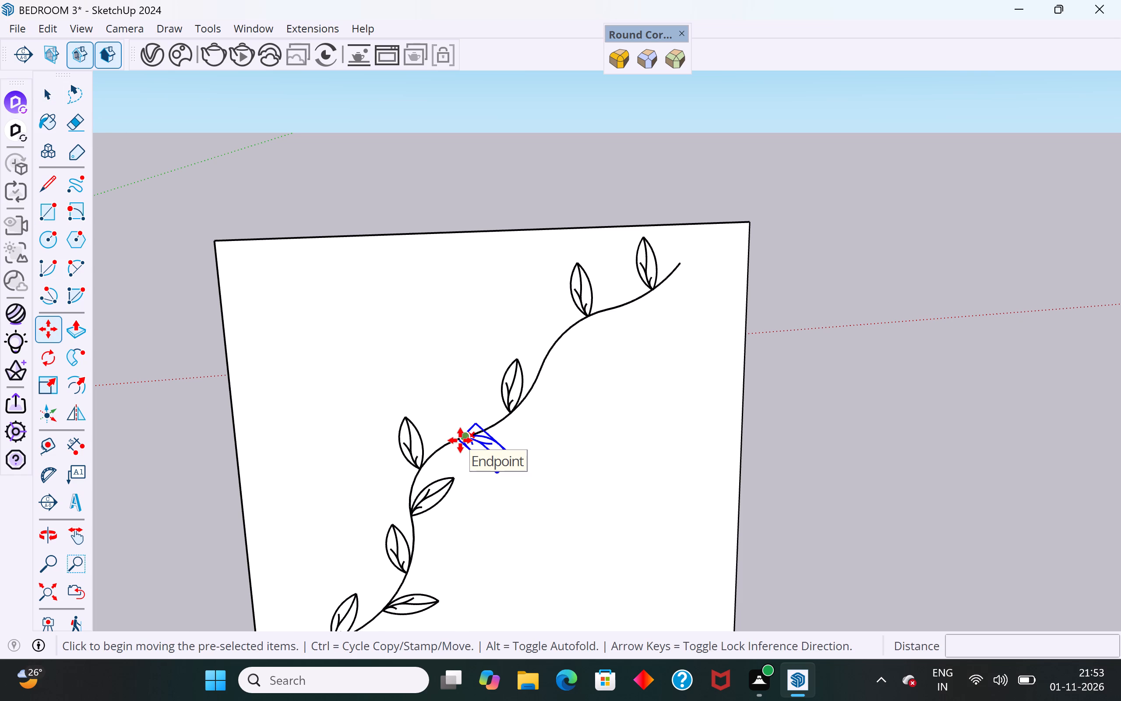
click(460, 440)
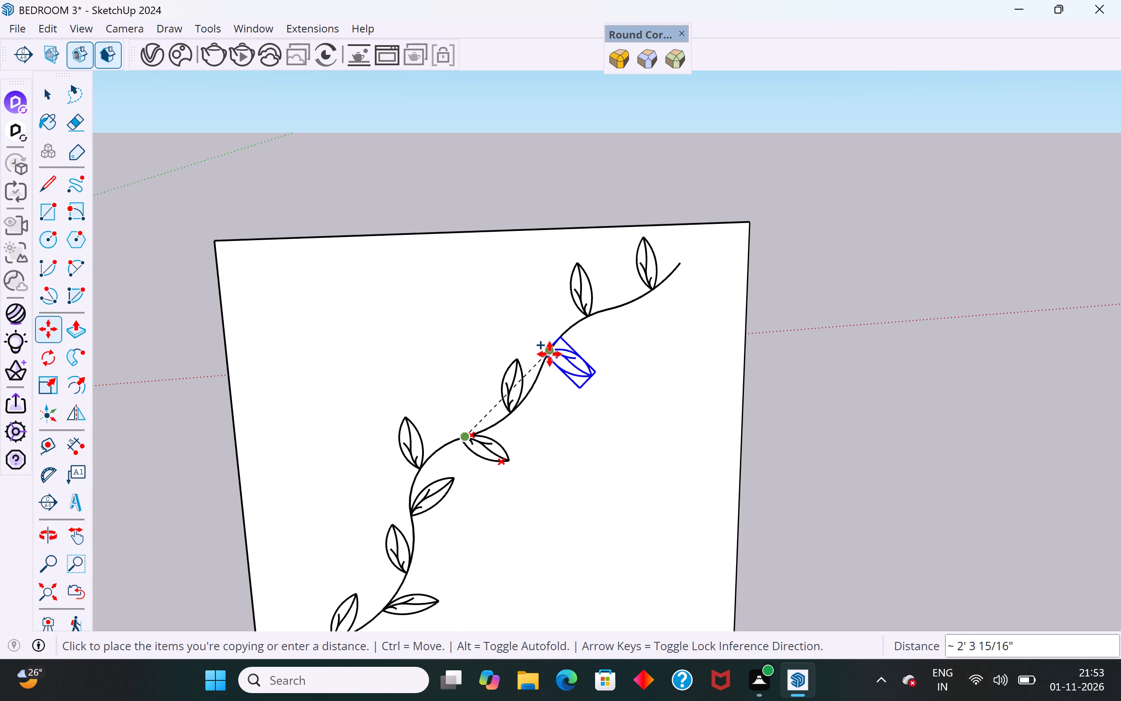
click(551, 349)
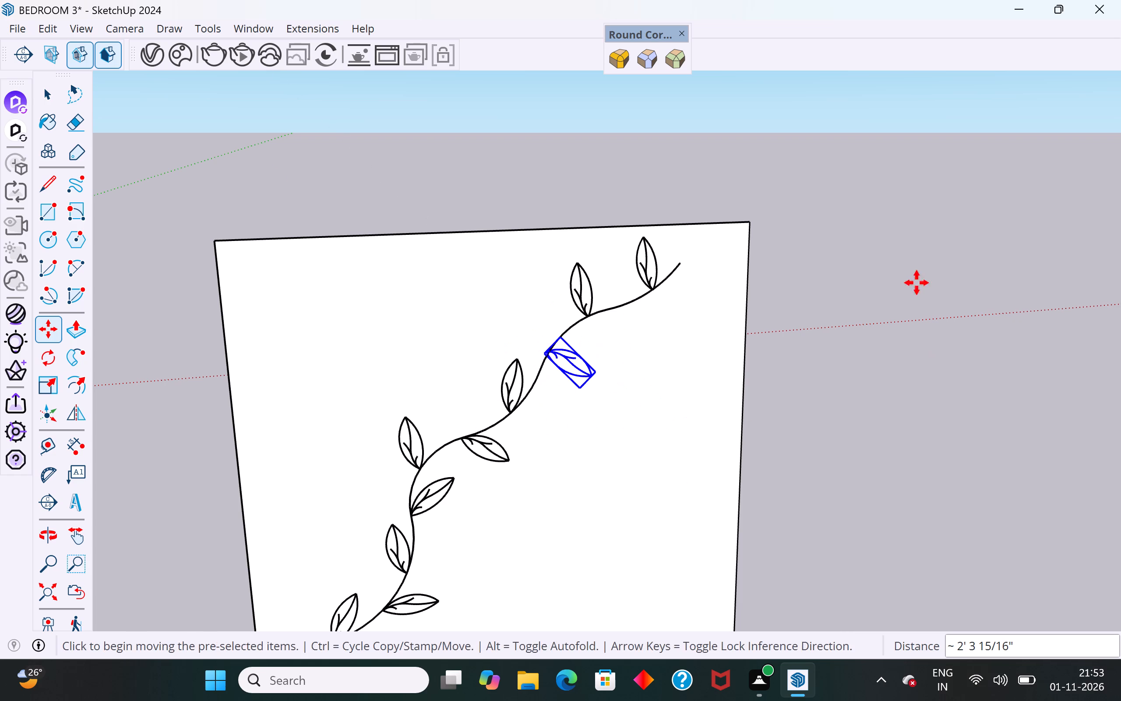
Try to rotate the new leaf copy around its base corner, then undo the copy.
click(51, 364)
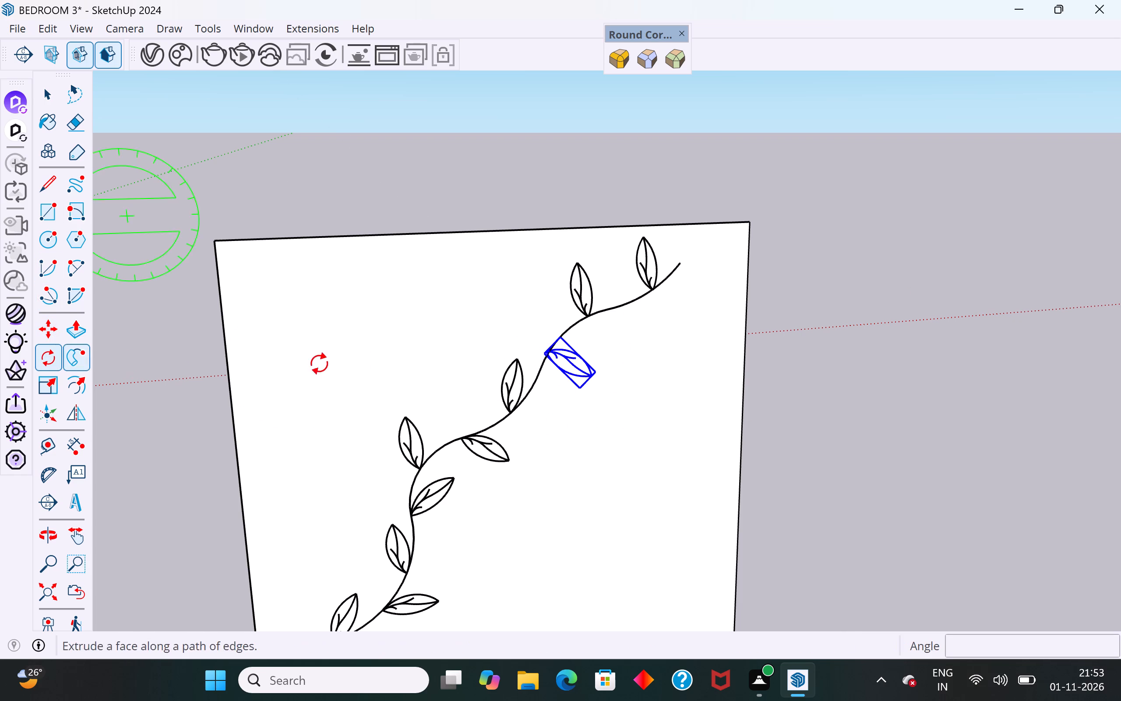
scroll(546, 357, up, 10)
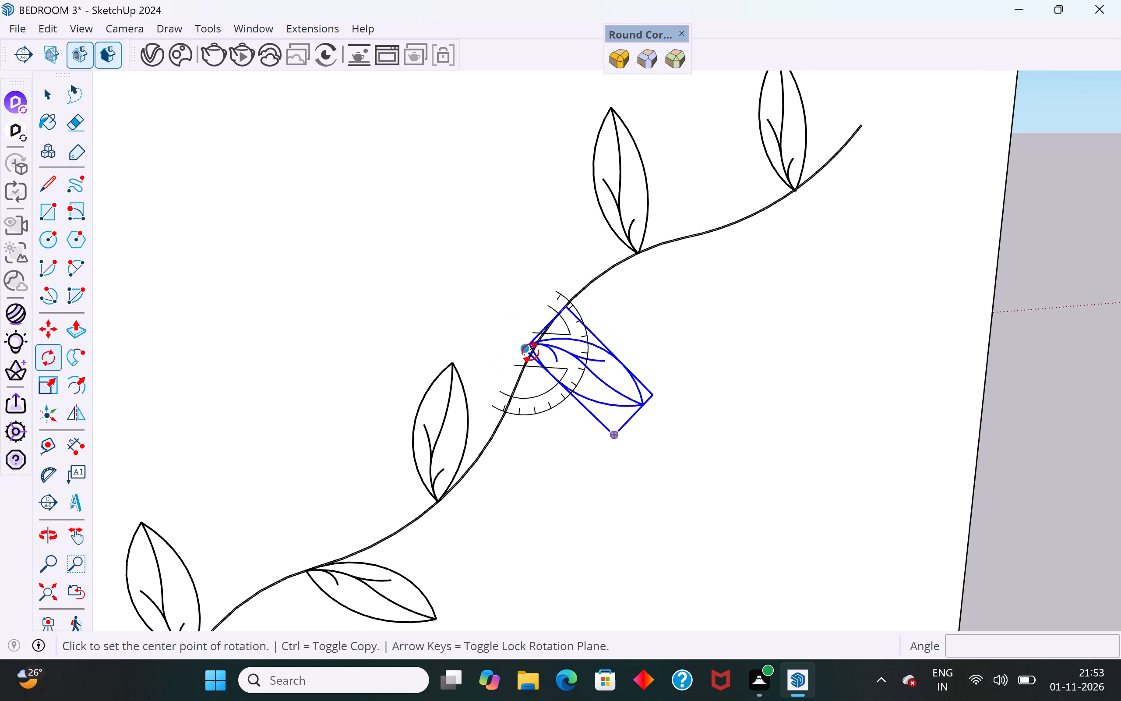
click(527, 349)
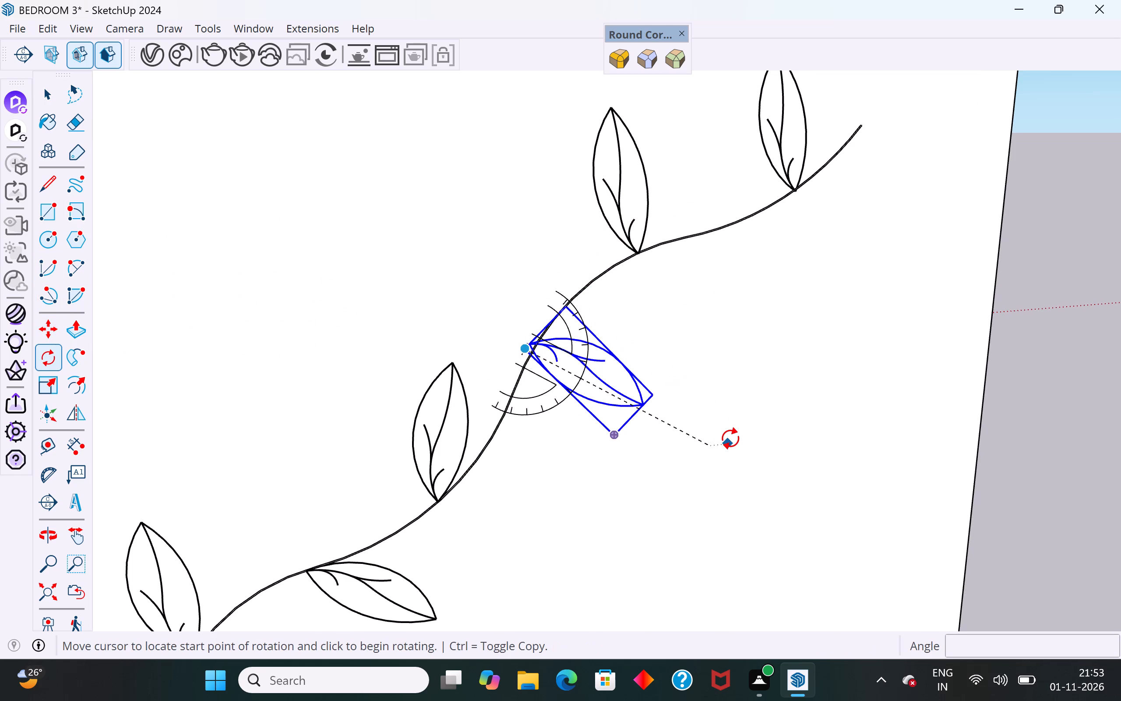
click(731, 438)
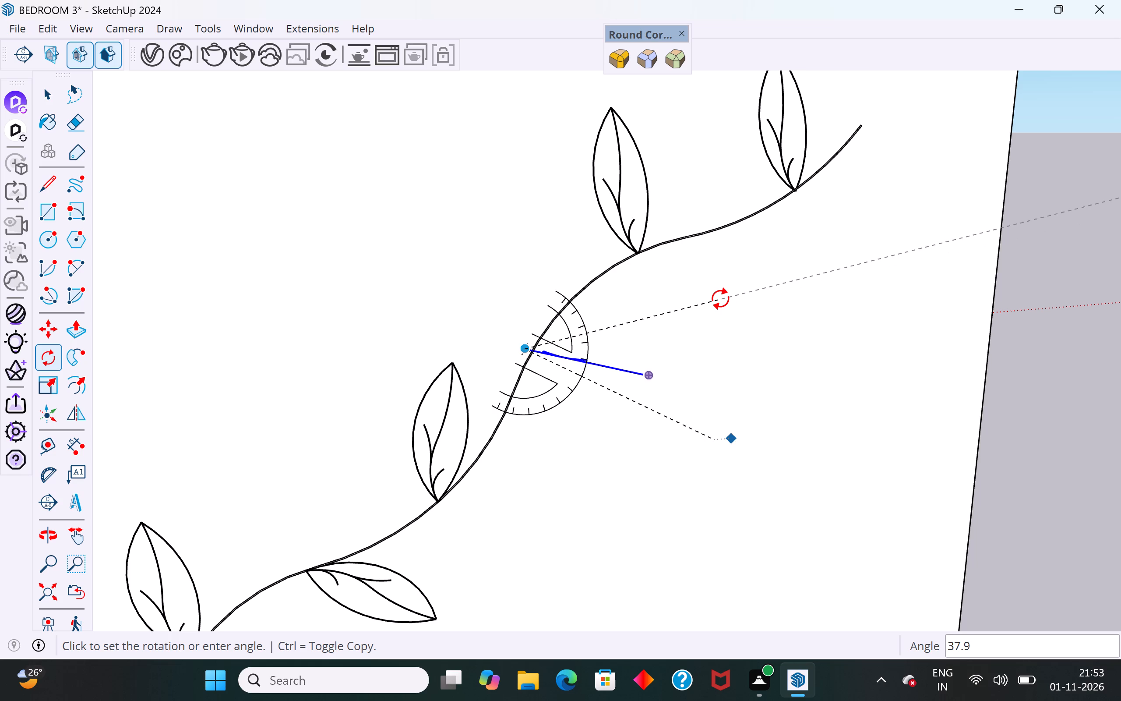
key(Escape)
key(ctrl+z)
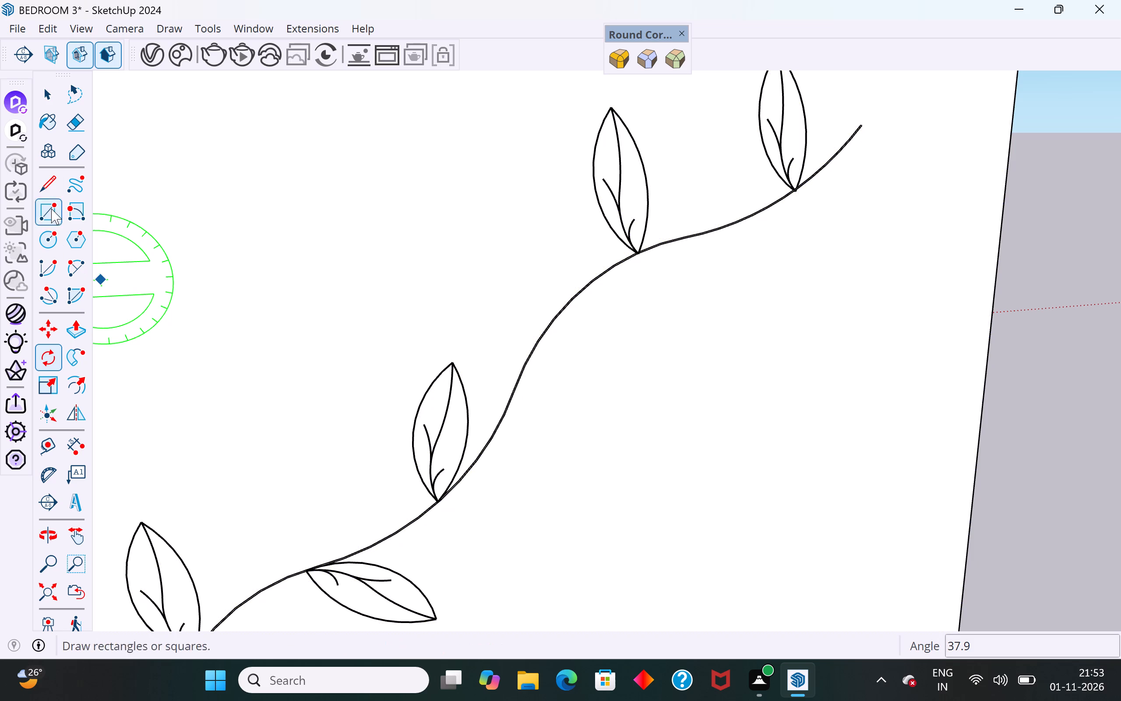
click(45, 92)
Copy the second-highest lower-side leaf group by its base about 3' 10 5/8" up the stem, below the second-highest upper-side leaf.
scroll(473, 347, down, 7)
scroll(473, 347, up, 1)
scroll(473, 347, down, 6)
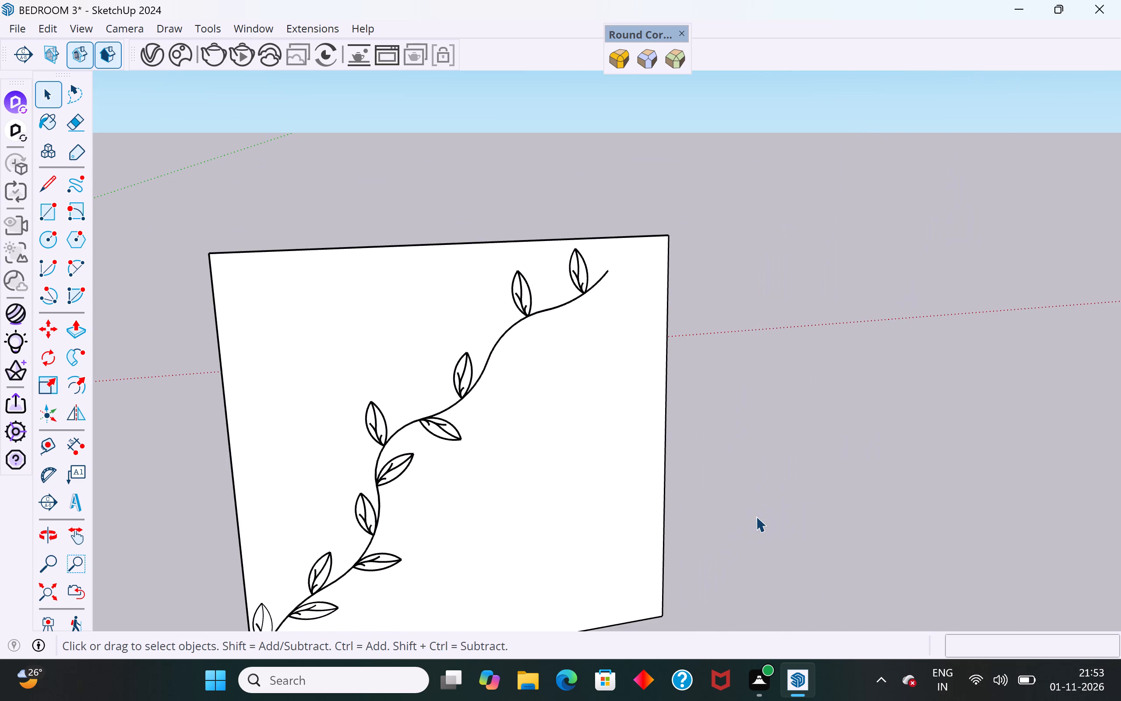
click(756, 516)
click(399, 476)
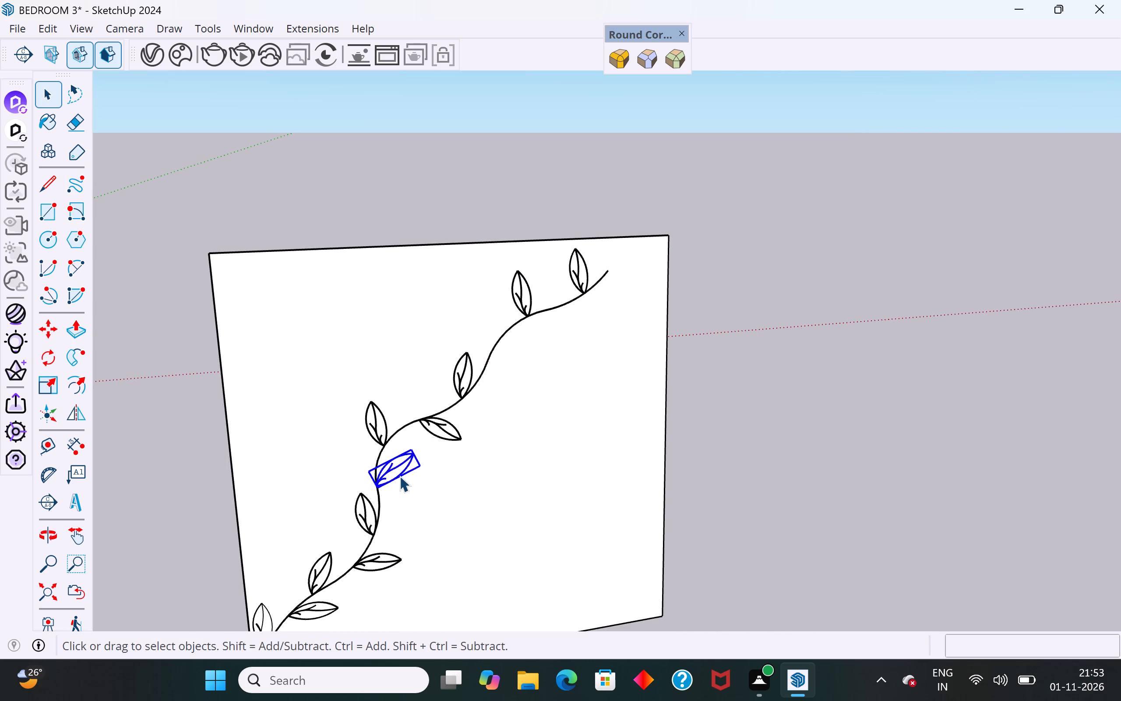
key(m)
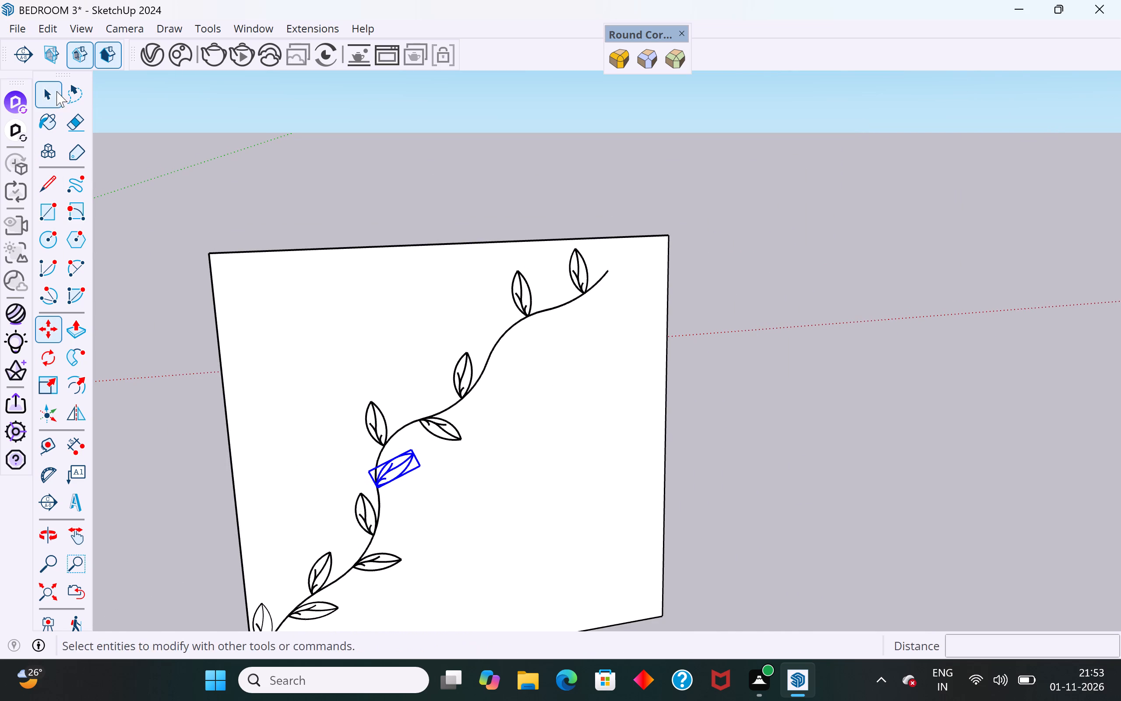
click(53, 82)
click(209, 193)
click(393, 481)
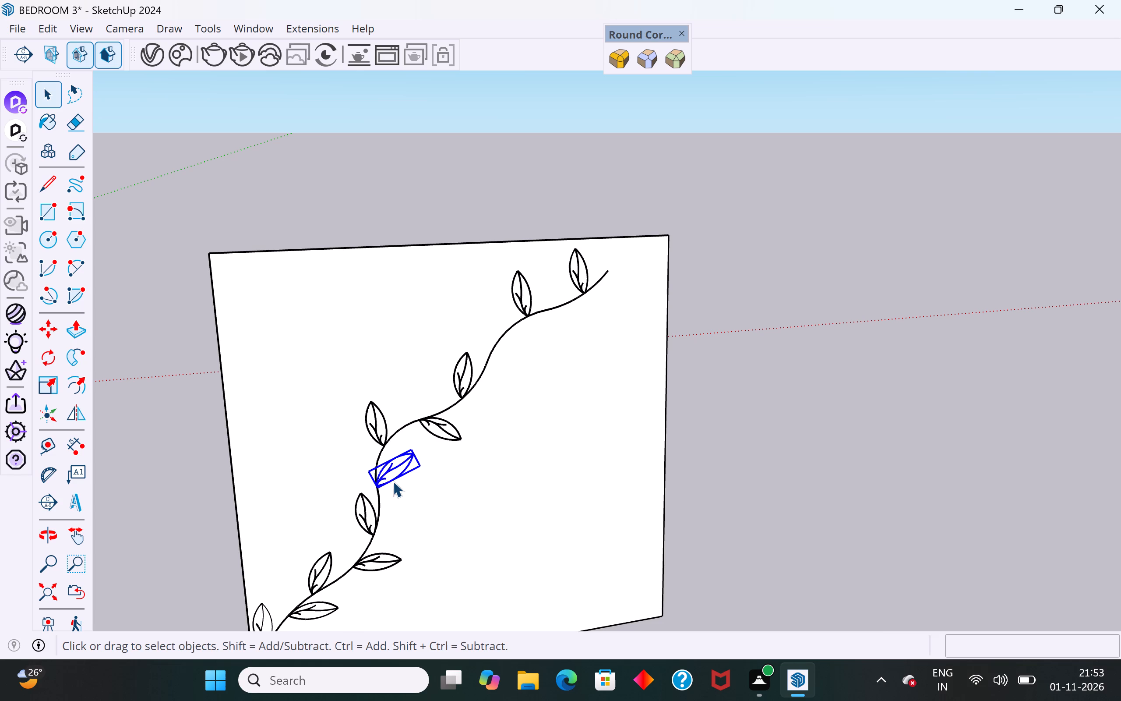
key(m)
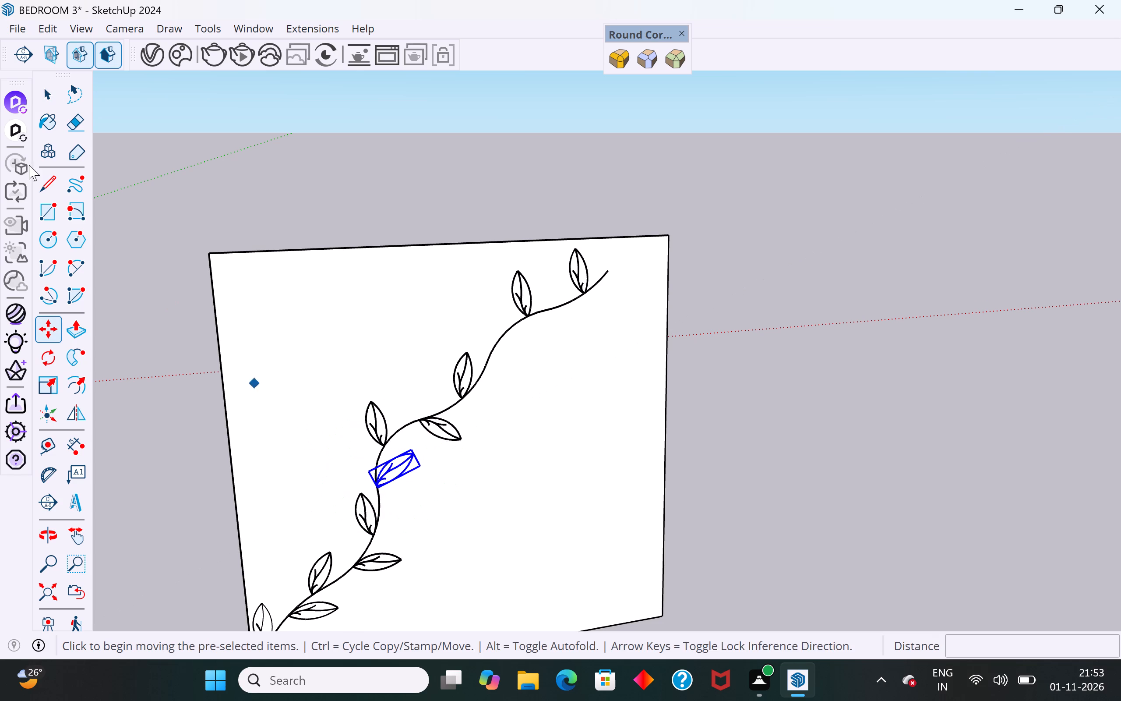
click(46, 91)
click(212, 157)
click(400, 472)
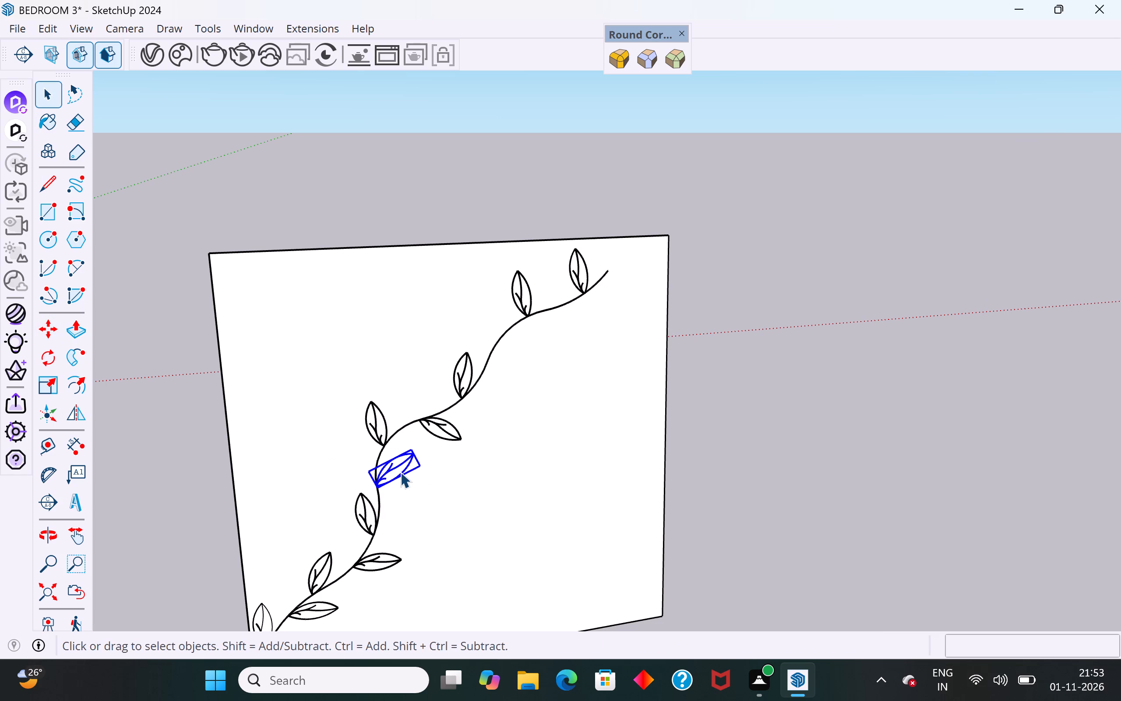
key(m)
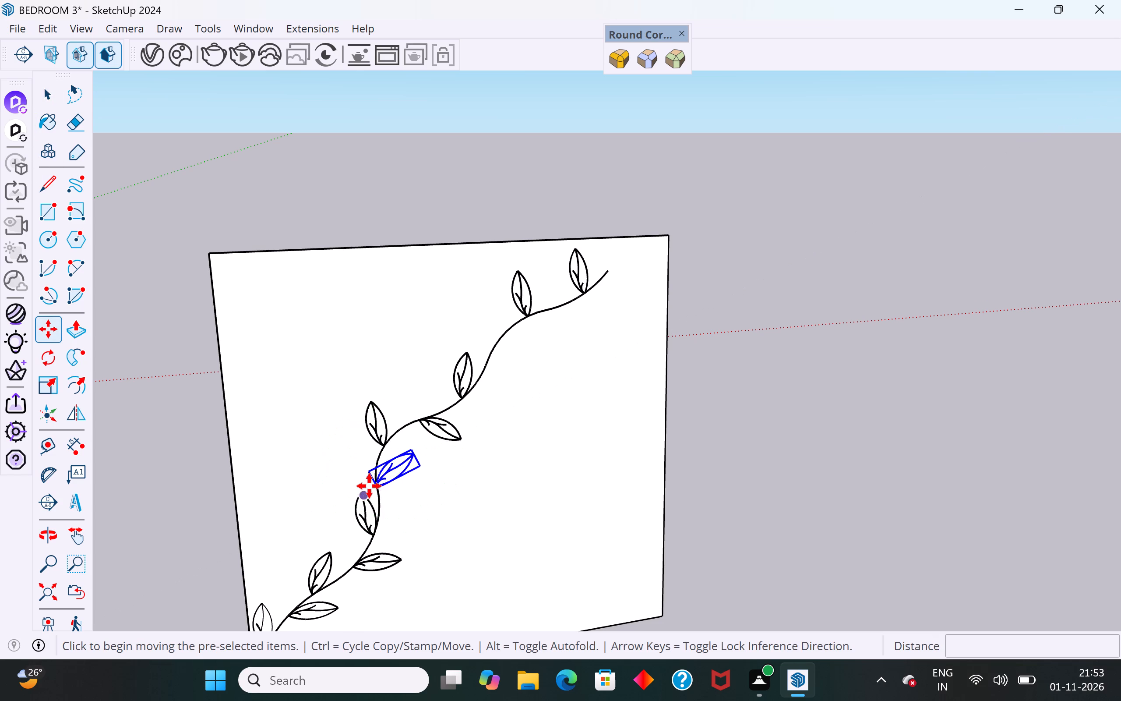
click(369, 485)
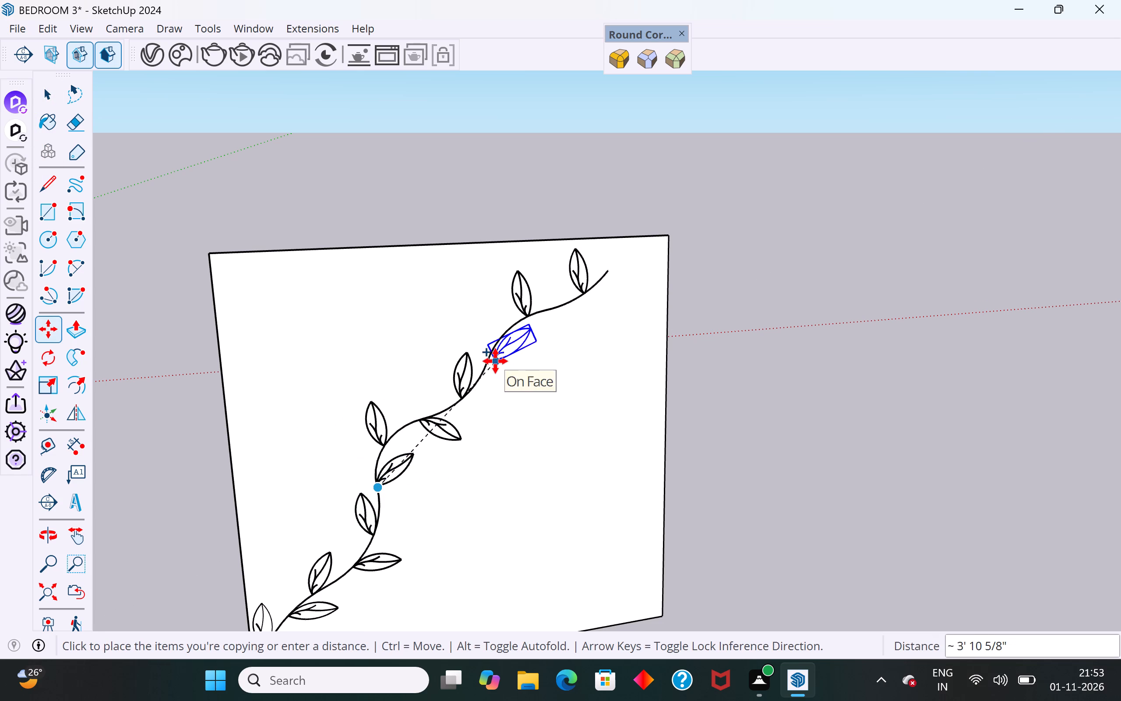
click(494, 359)
Rotate the new lower-side leaf copy about 22.3° clockwise around its base point.
middle_drag(574, 384, 476, 458)
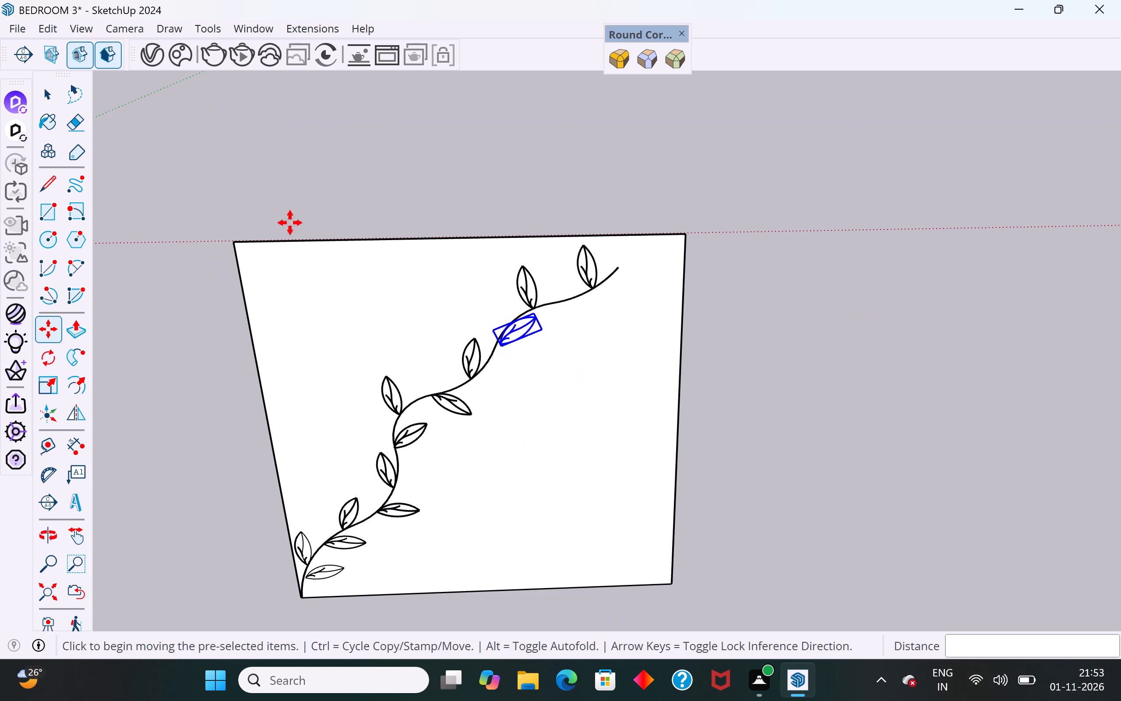
click(46, 100)
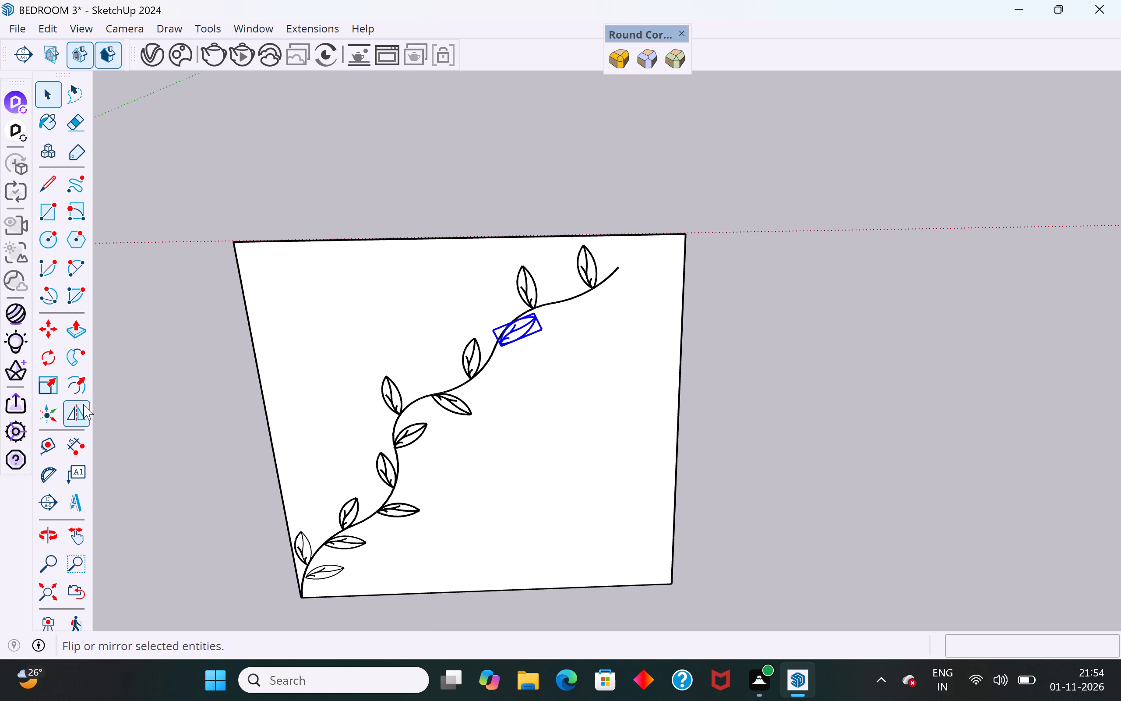
click(58, 363)
scroll(525, 356, up, 5)
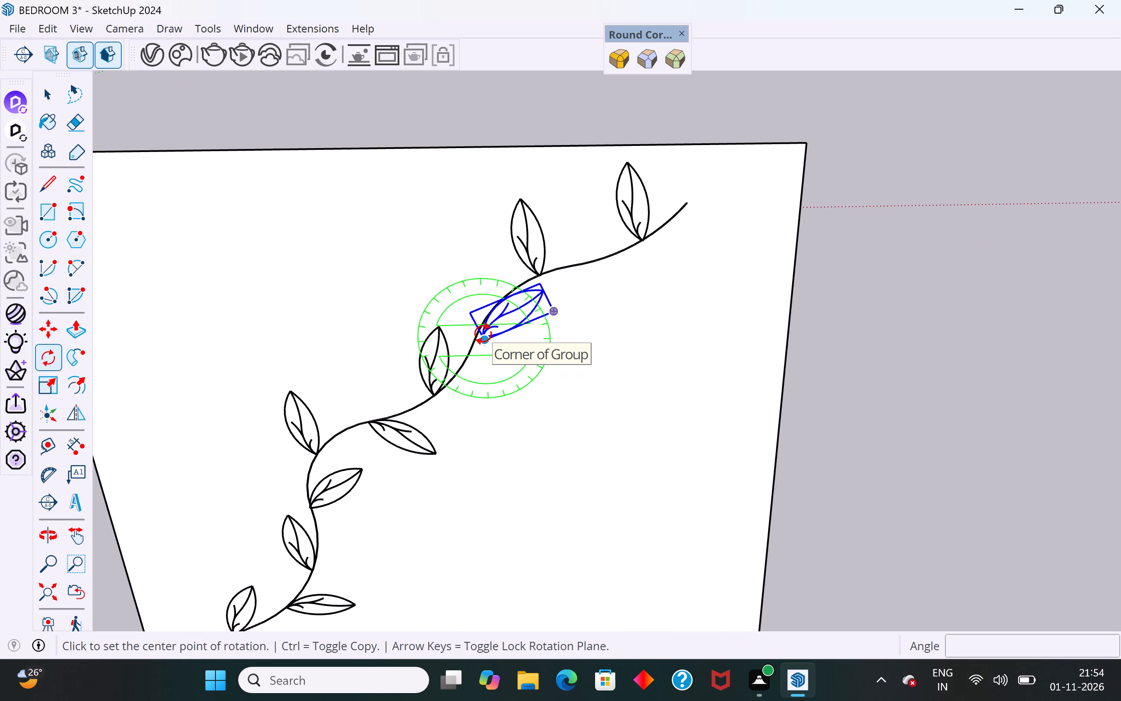
scroll(480, 338, up, 10)
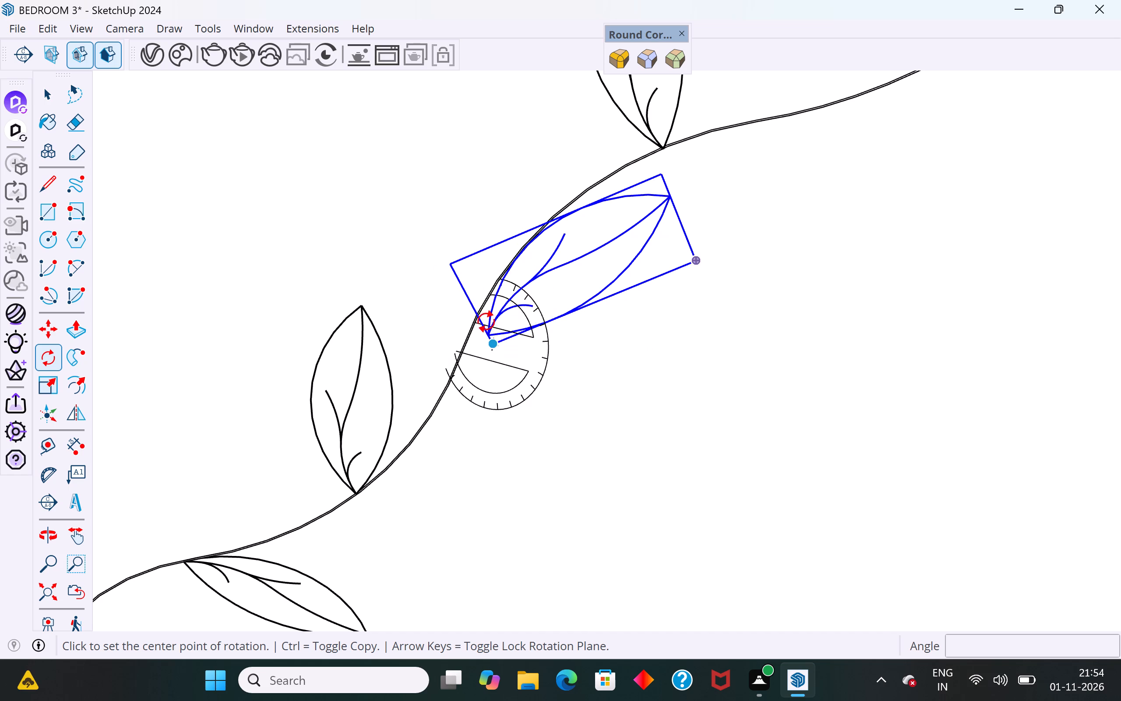
scroll(486, 318, up, 12)
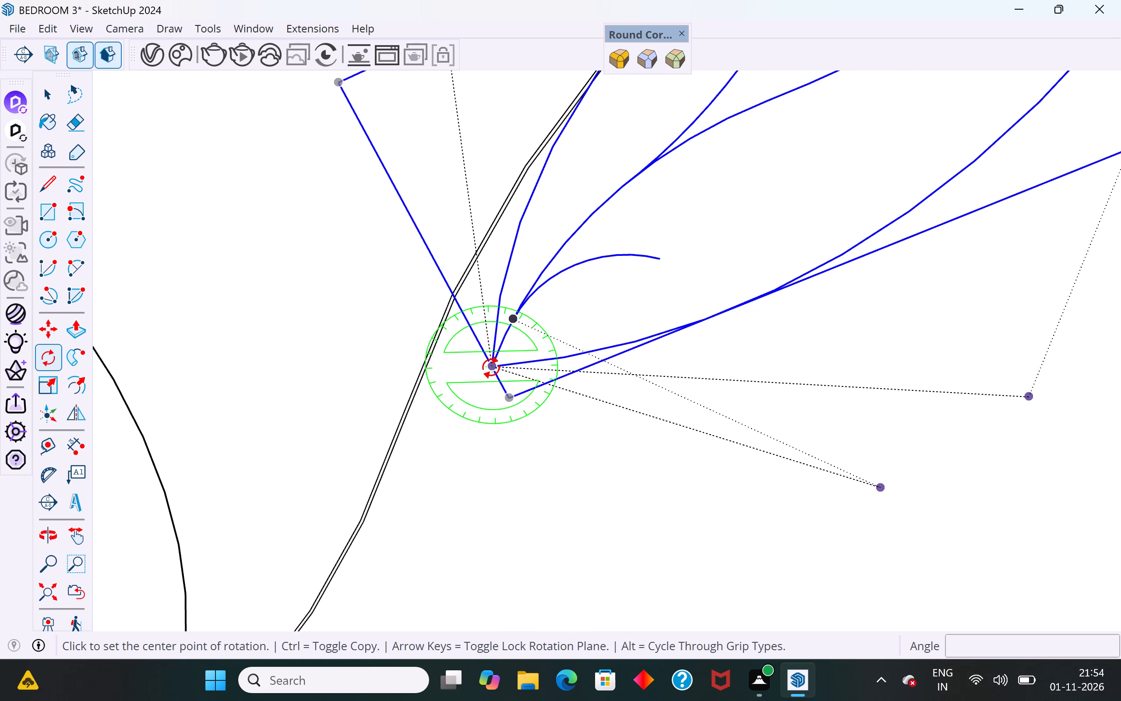
click(491, 368)
scroll(491, 368, down, 13)
click(751, 165)
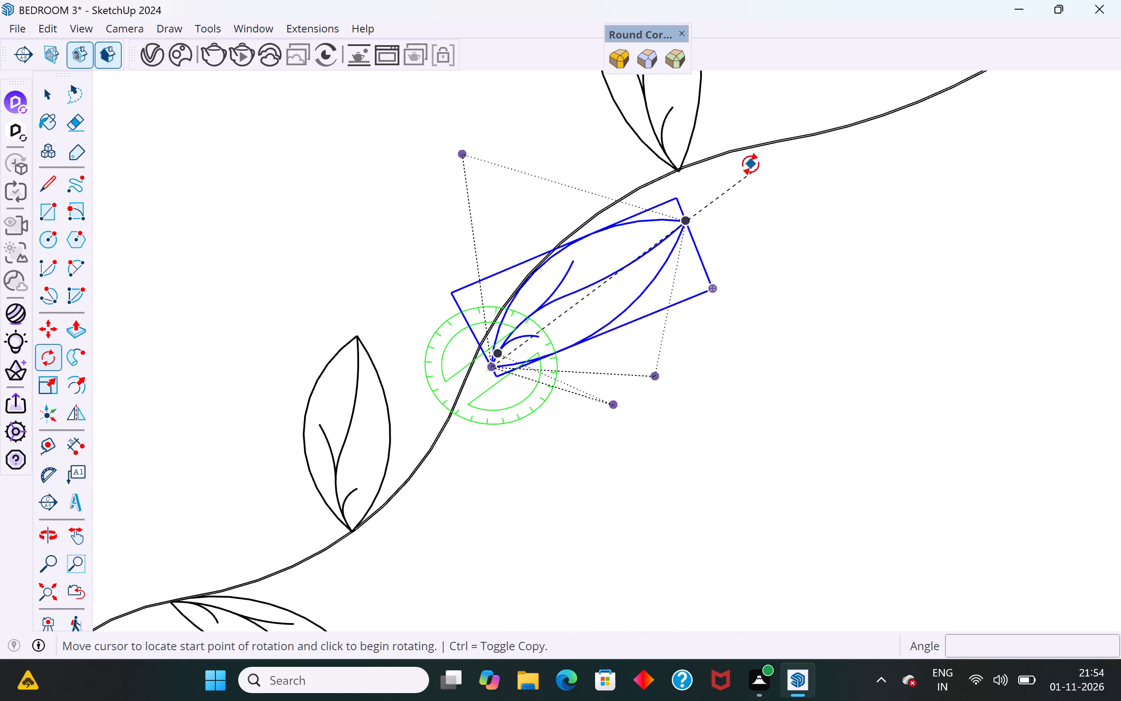
click(849, 269)
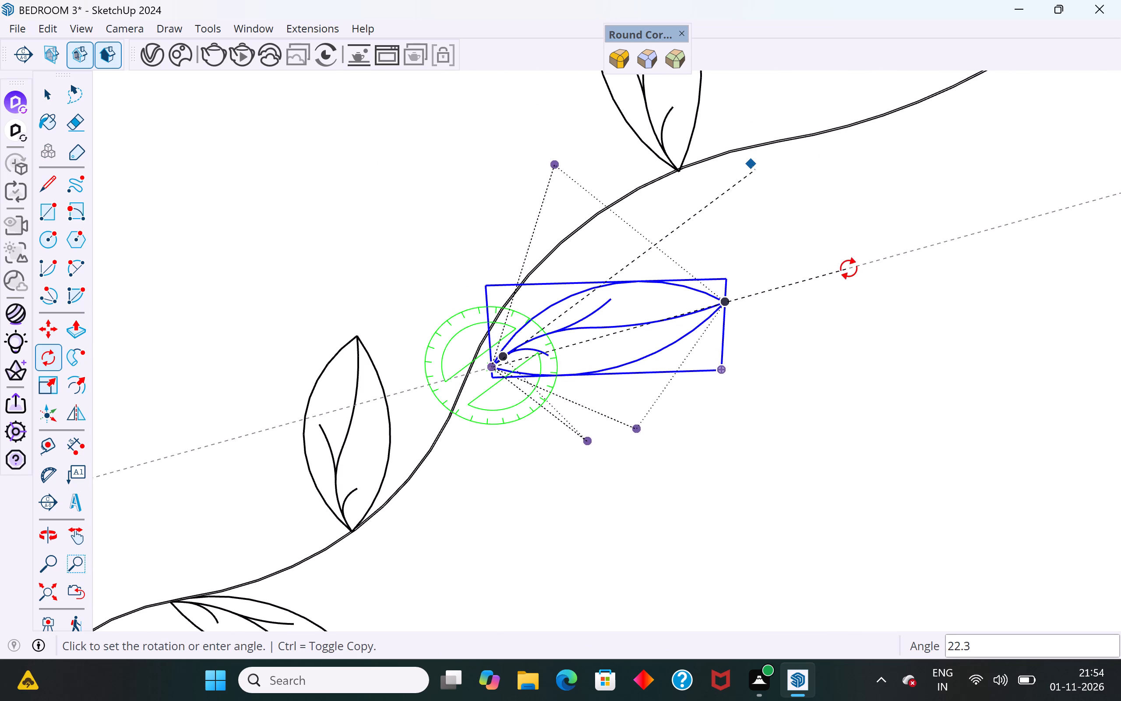
click(46, 91)
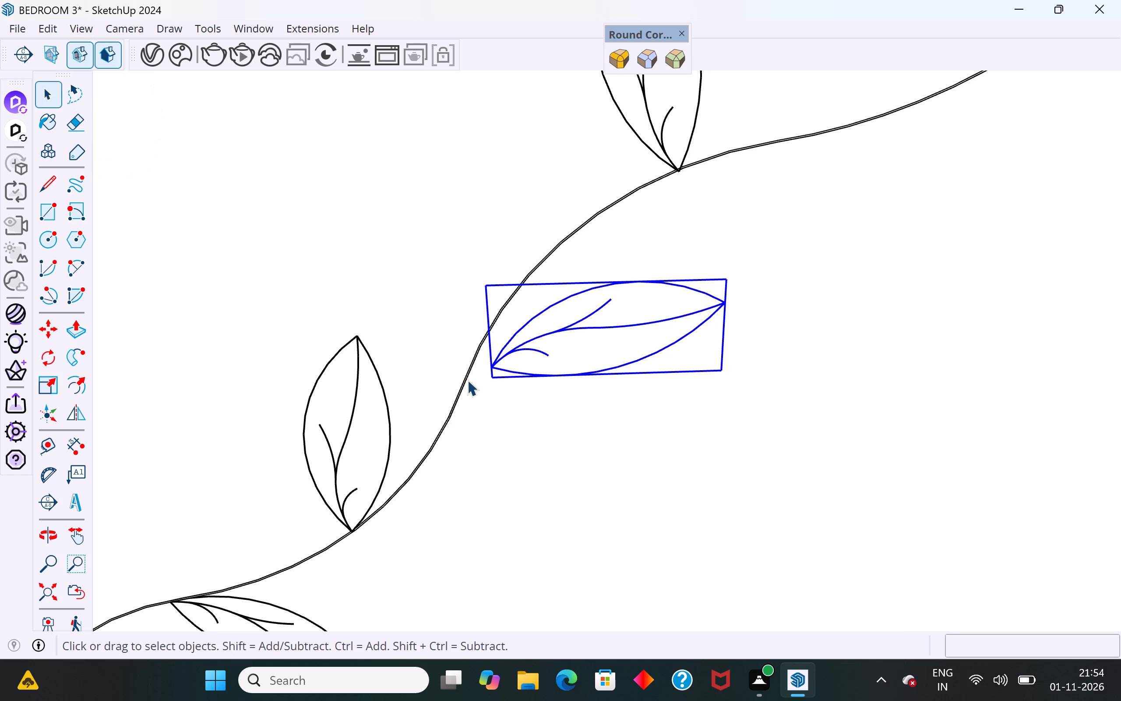
Move the rotated lower-side leaf by its base about 1 1/4" onto the stem's lower edge.
key(m)
click(487, 366)
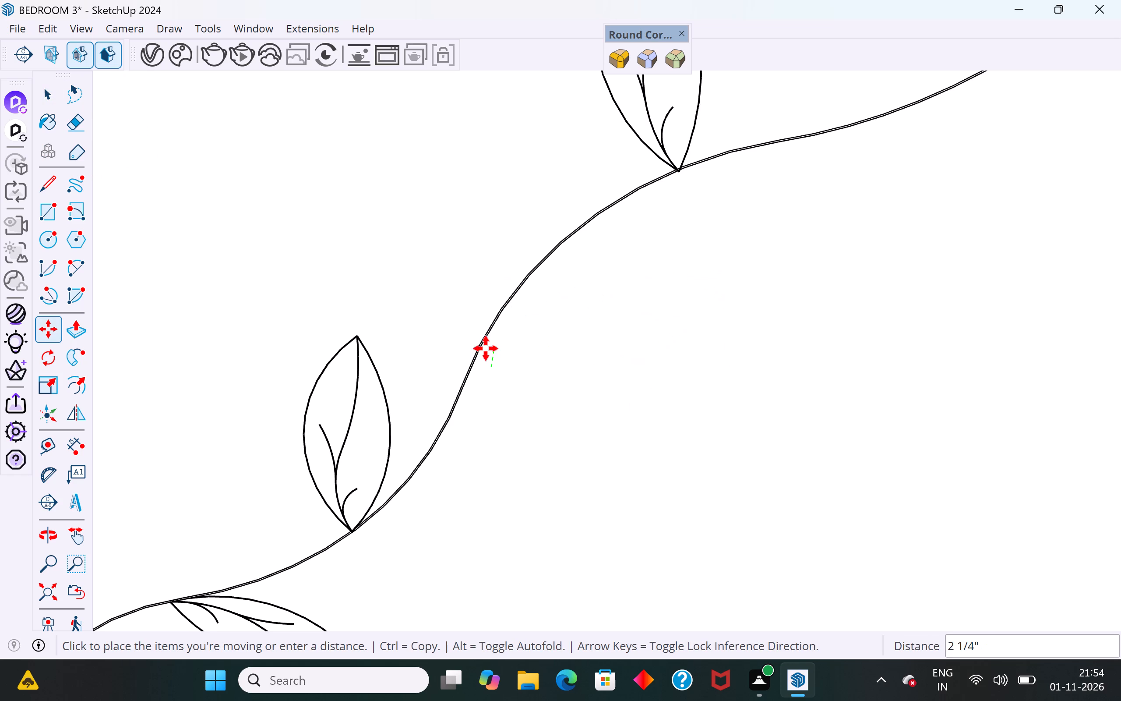
scroll(474, 350, up, 5)
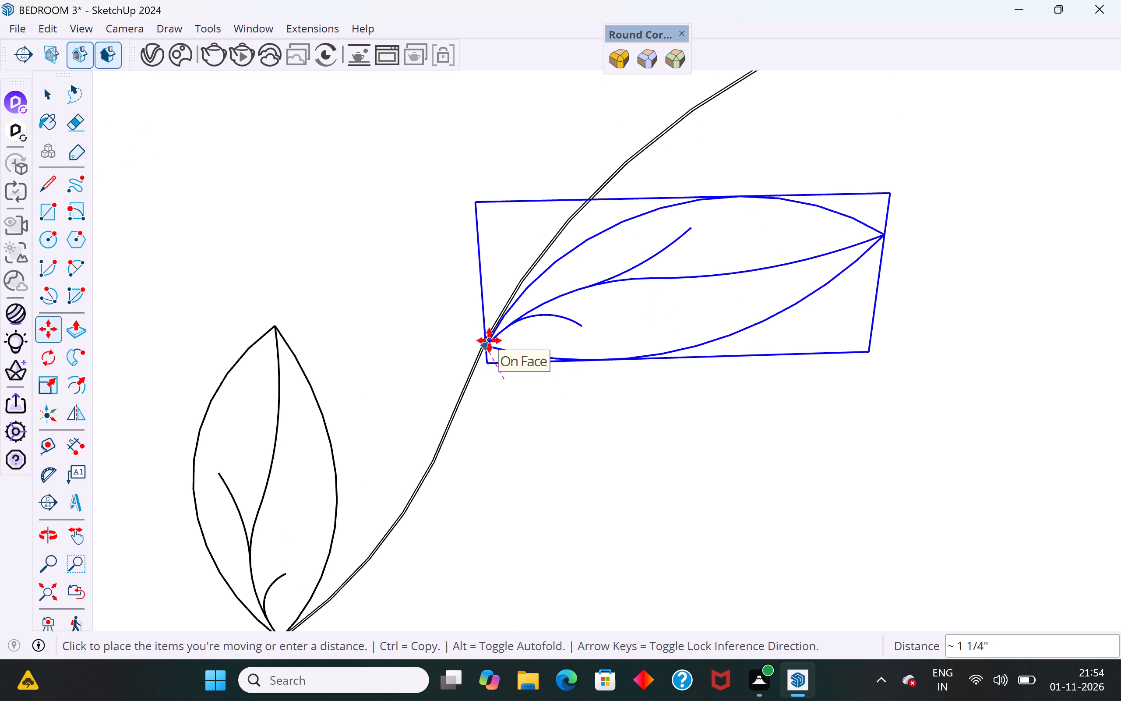
click(489, 340)
click(60, 96)
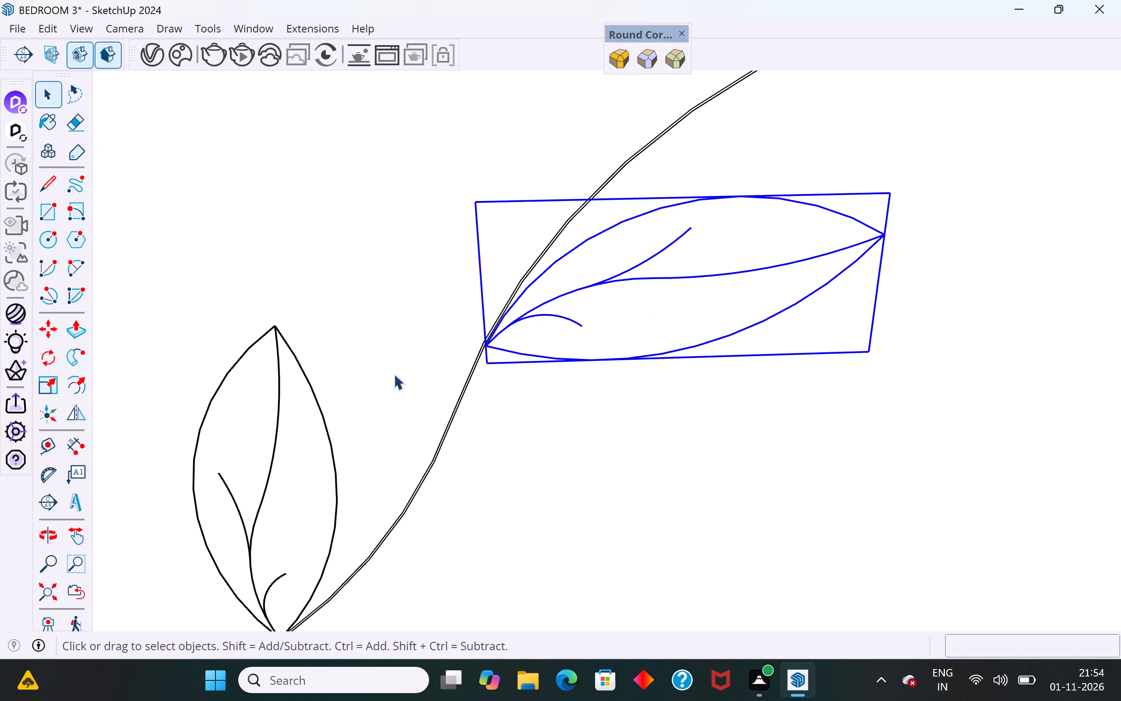
Rotate the second-highest upper-side leaf group 45° clockwise around its base corner.
scroll(451, 412, down, 13)
click(560, 274)
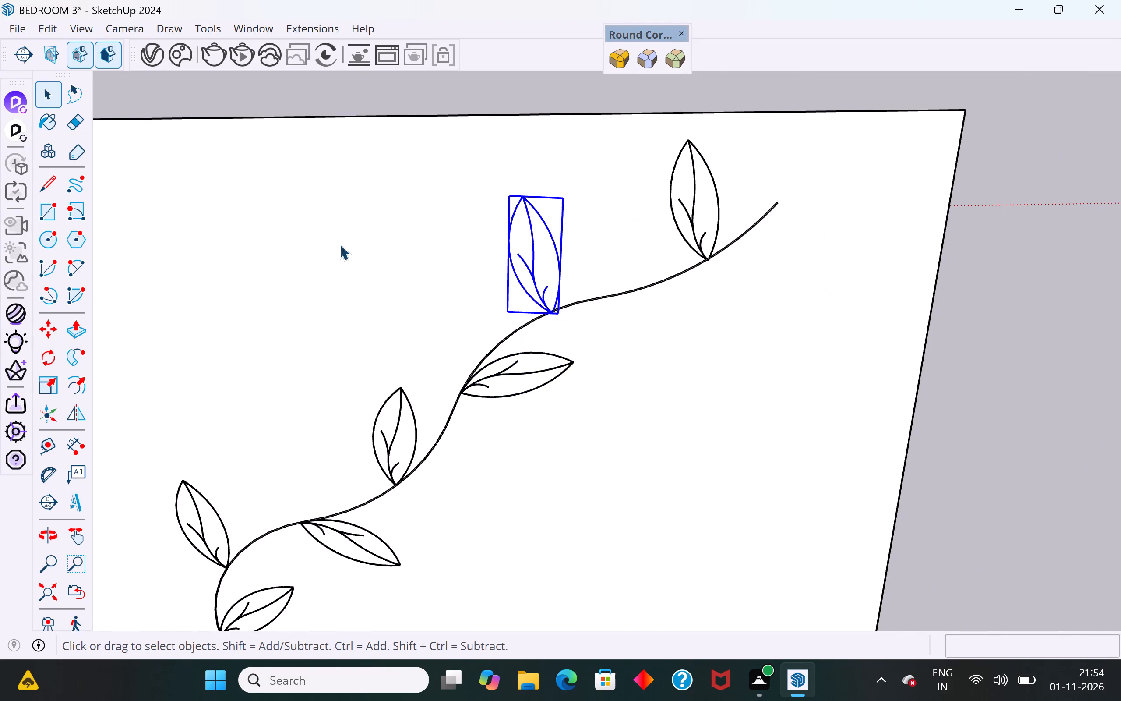
click(46, 368)
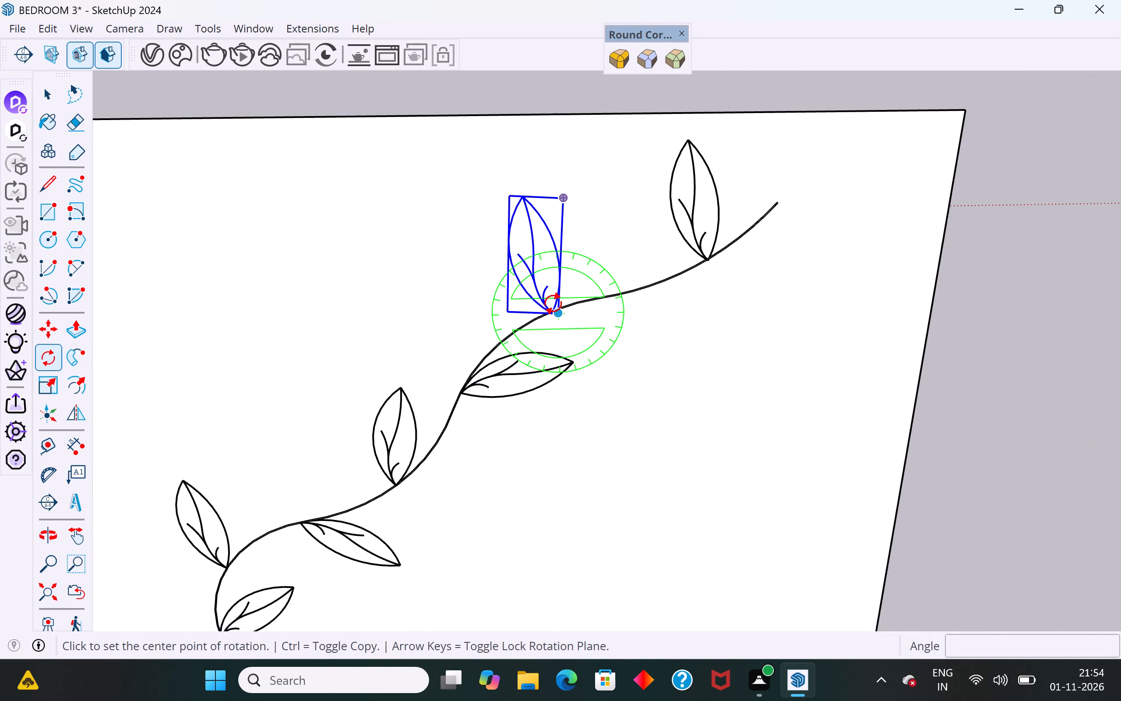
click(555, 307)
click(514, 152)
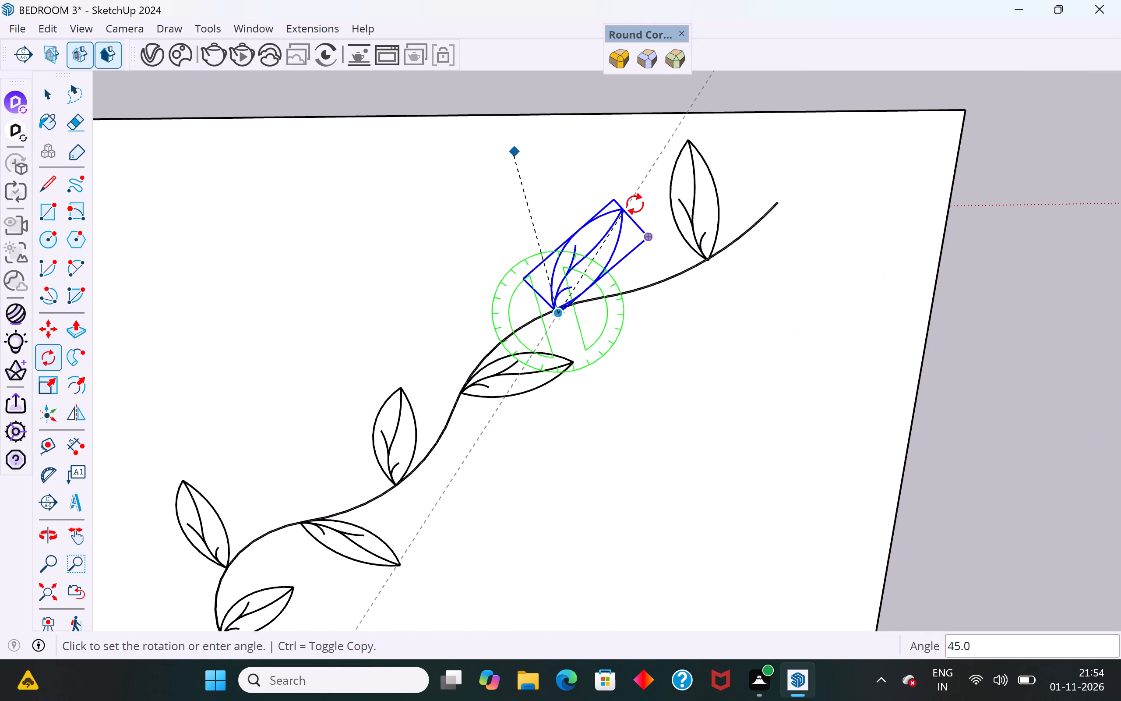
click(635, 204)
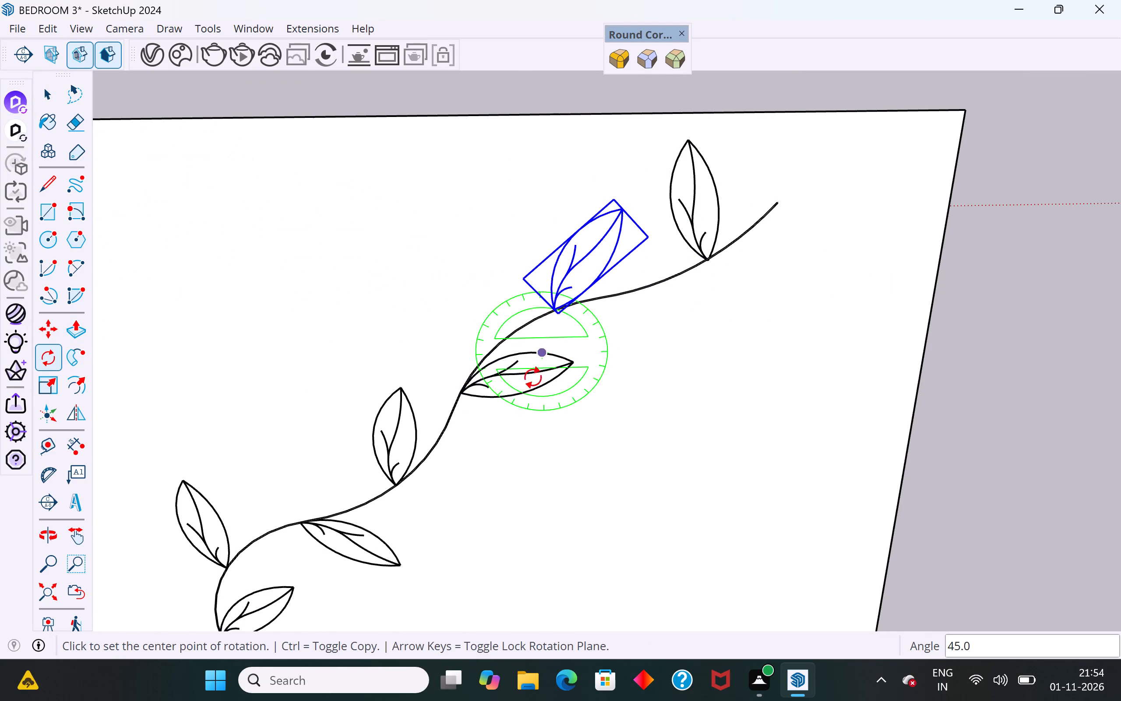
click(46, 86)
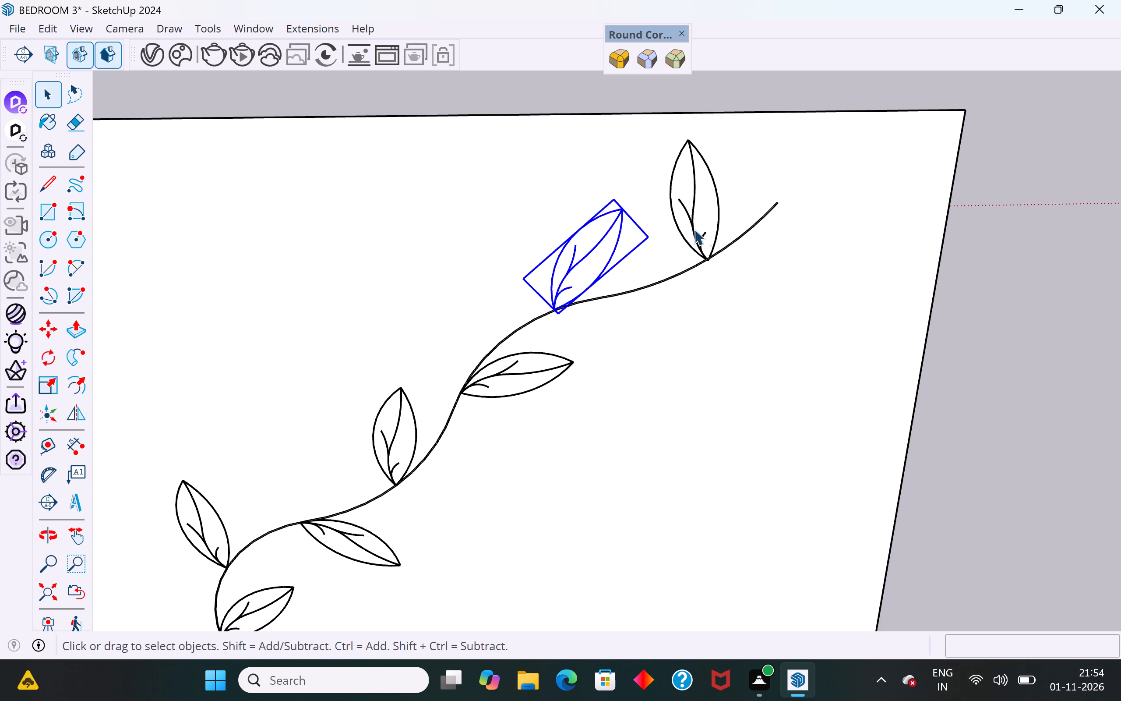
Rotate the topmost upper-side leaf group 30° clockwise around its base corner.
click(694, 241)
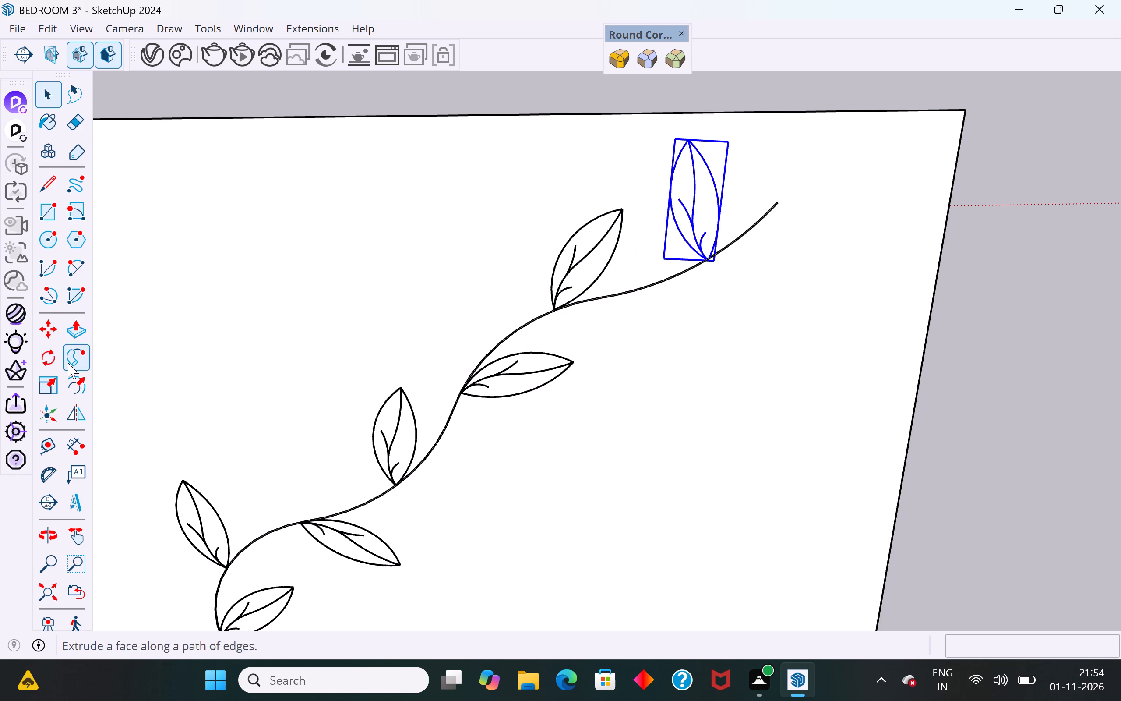
click(47, 357)
click(706, 262)
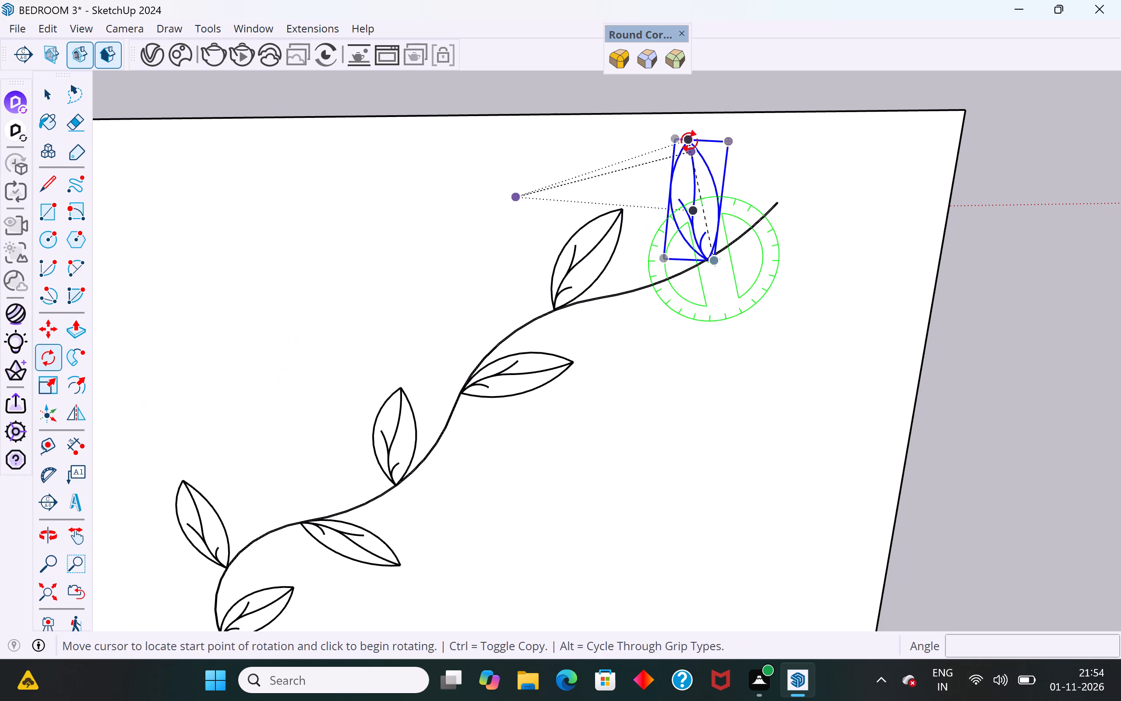
click(689, 128)
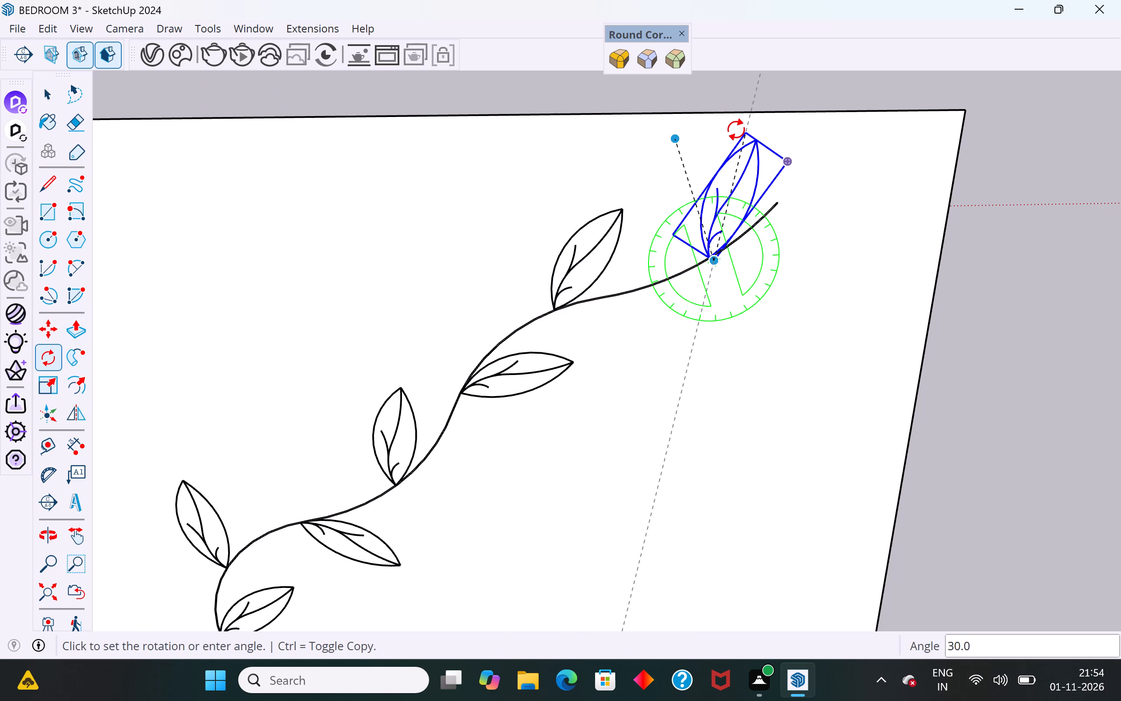
click(740, 131)
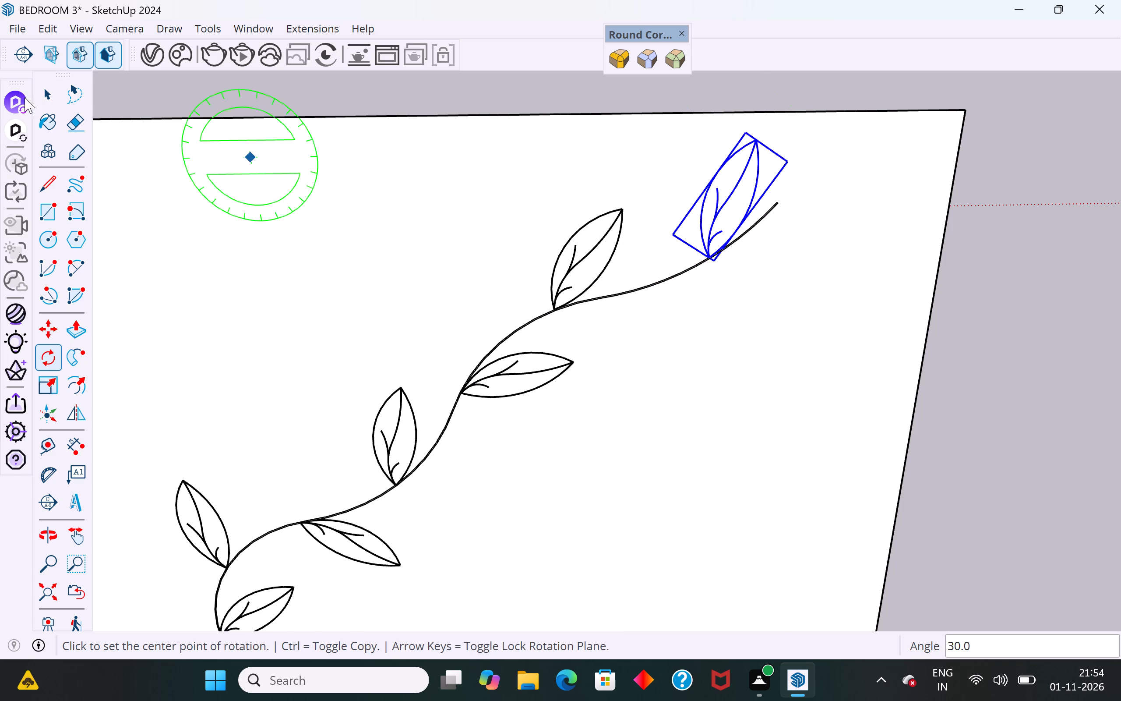
click(40, 86)
click(488, 89)
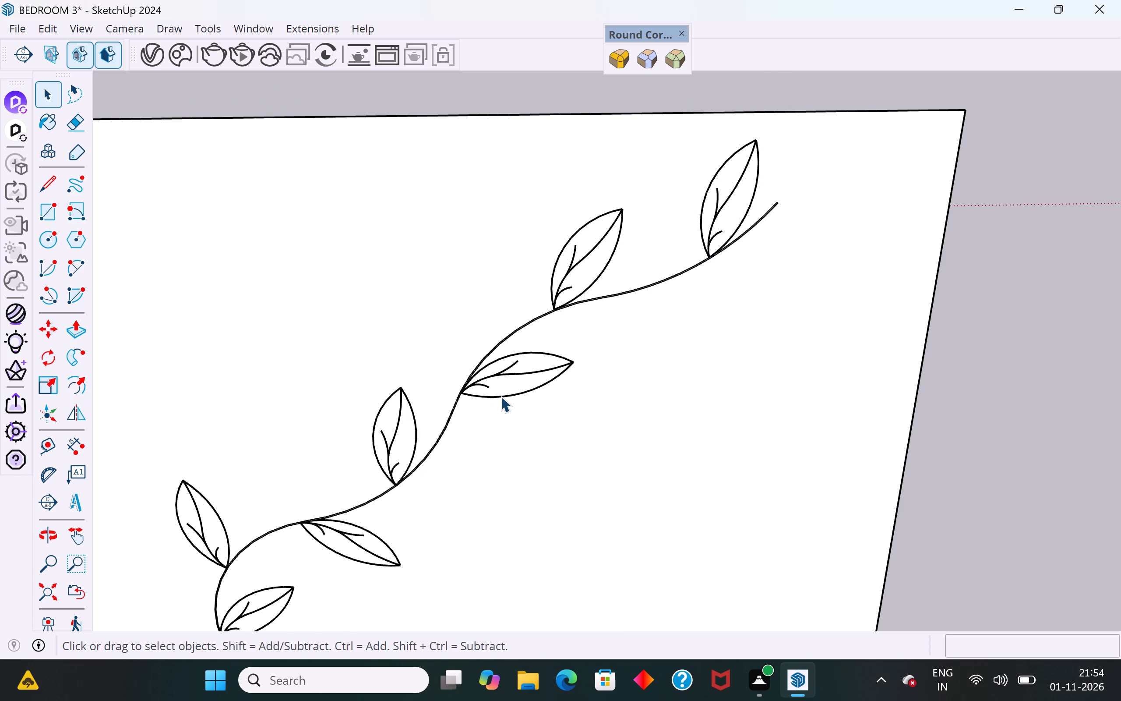
Copy the highest lower-side leaf group by its base about 1' 10 5/16" further up the stem, between the two topmost upper-side leaves.
click(512, 398)
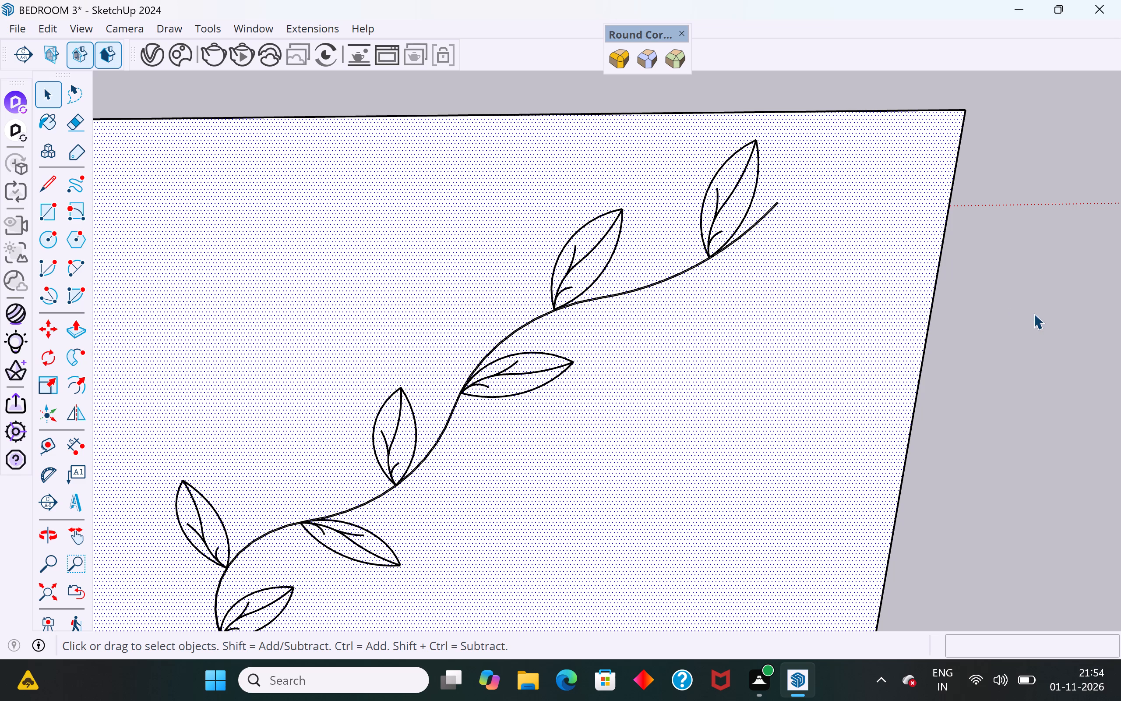
click(1039, 315)
click(571, 362)
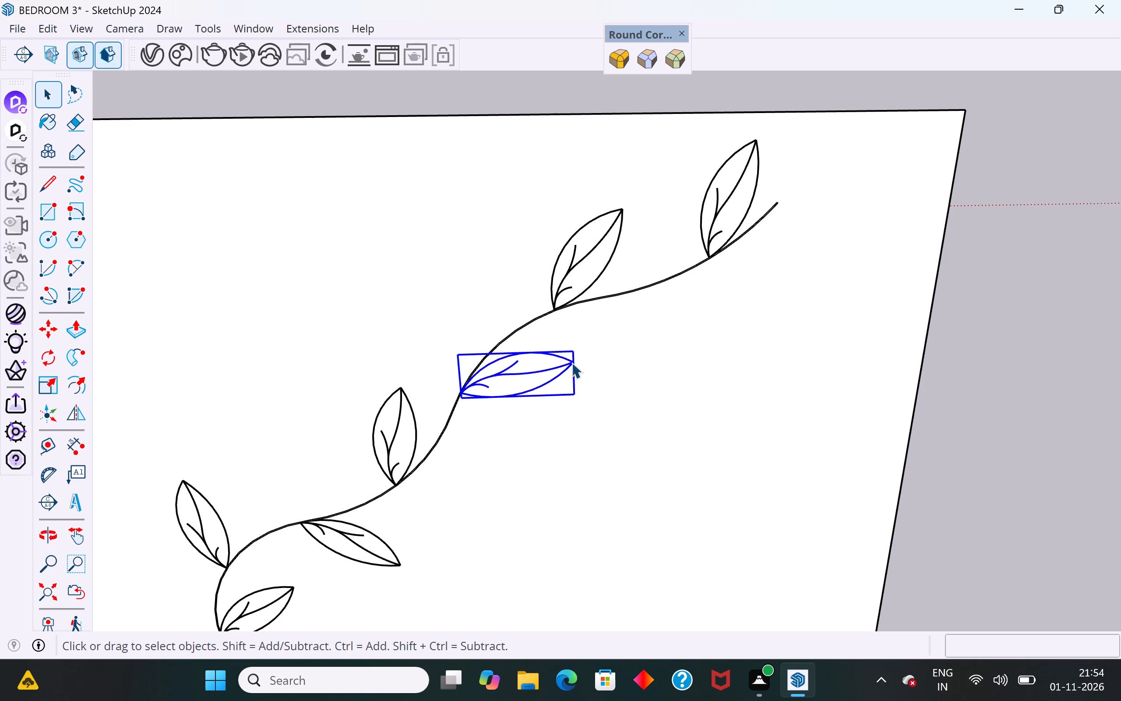
key(m)
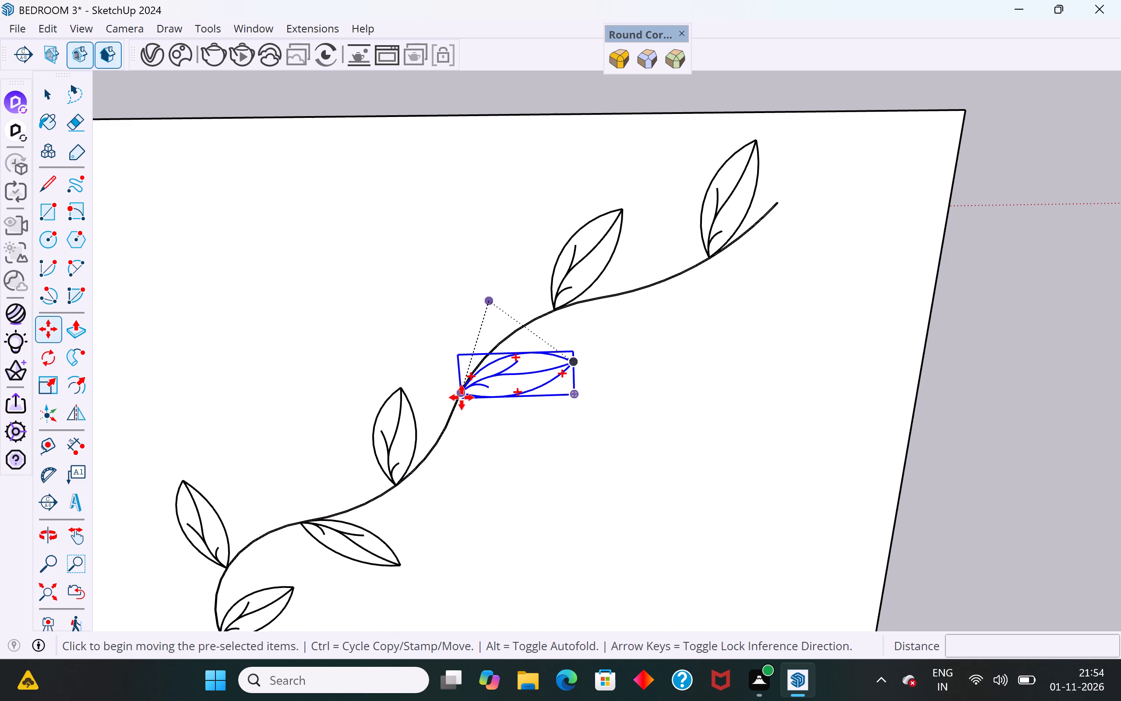
ctrl+click(462, 397)
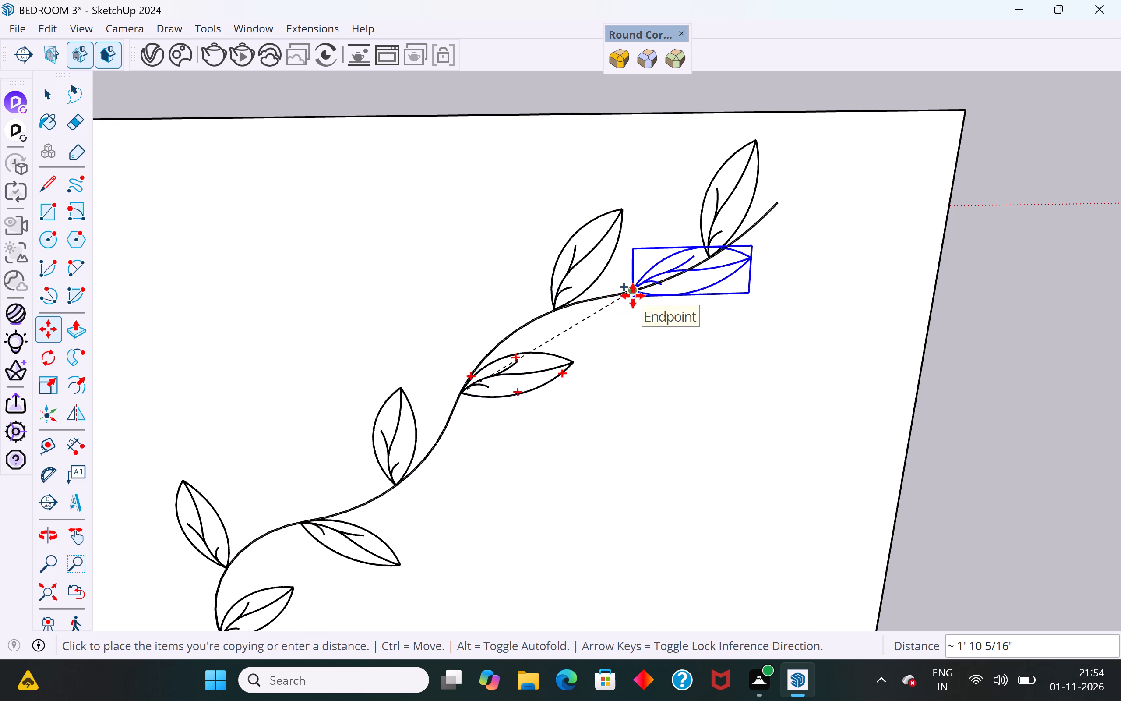
click(633, 296)
Rotate the newly copied lower-side leaf group about 40° clockwise around its base corner so it points away below the stem.
click(37, 358)
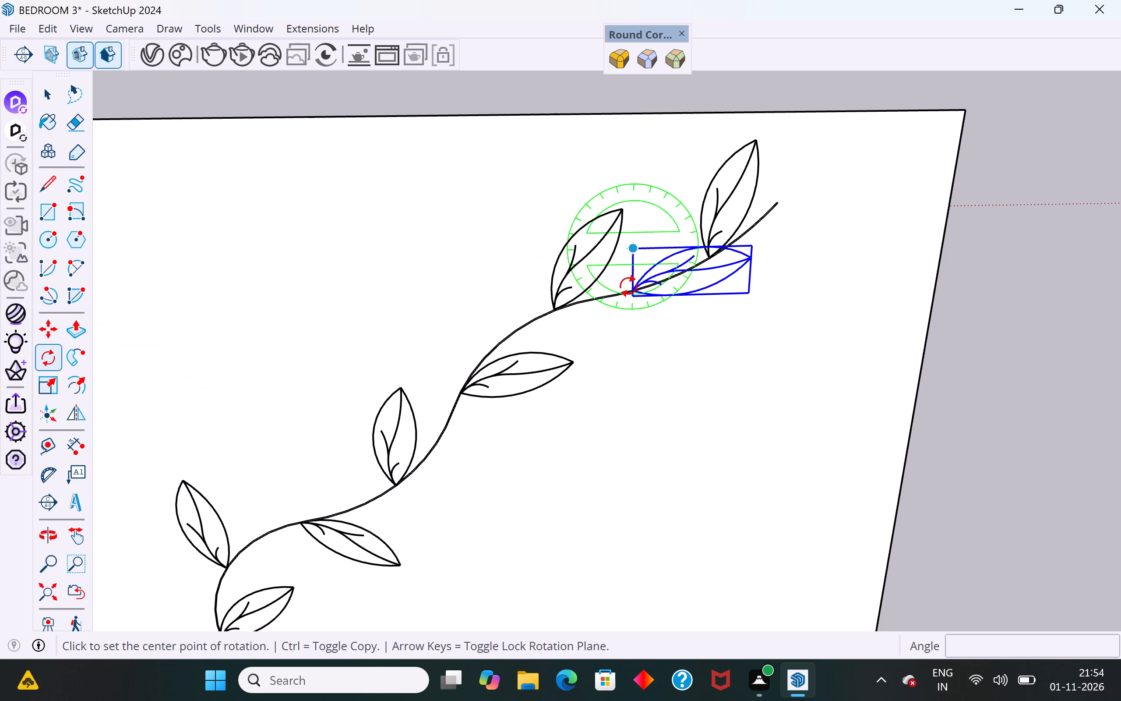
scroll(634, 290, up, 8)
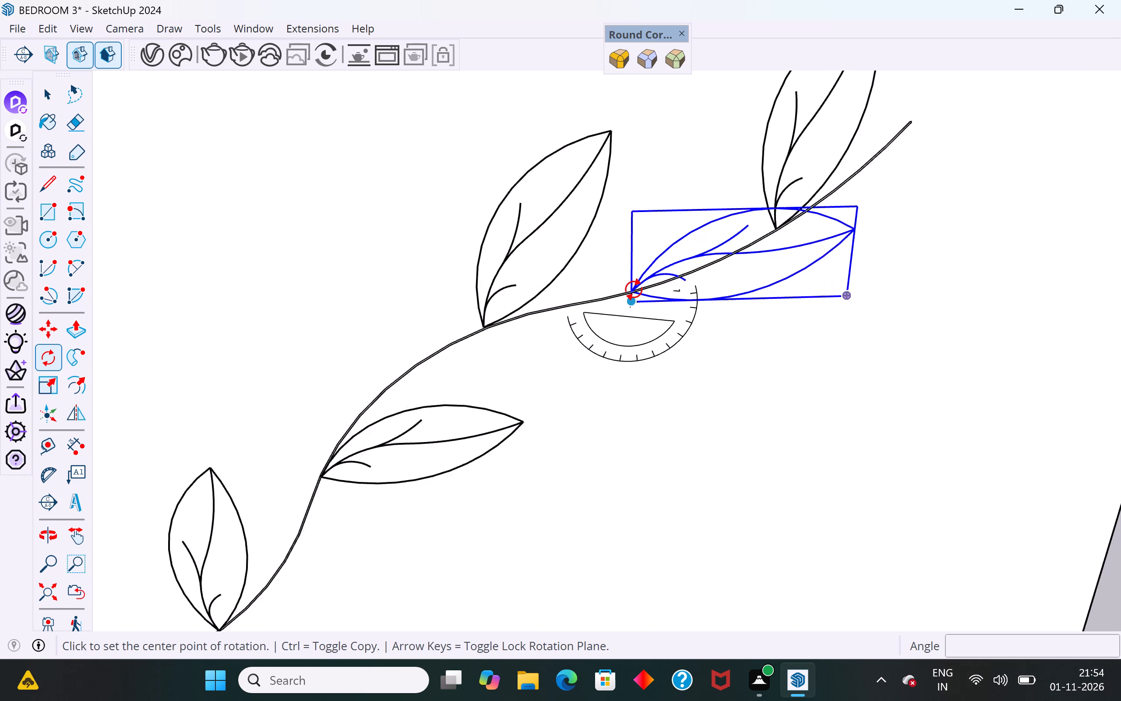
scroll(634, 290, up, 2)
click(633, 286)
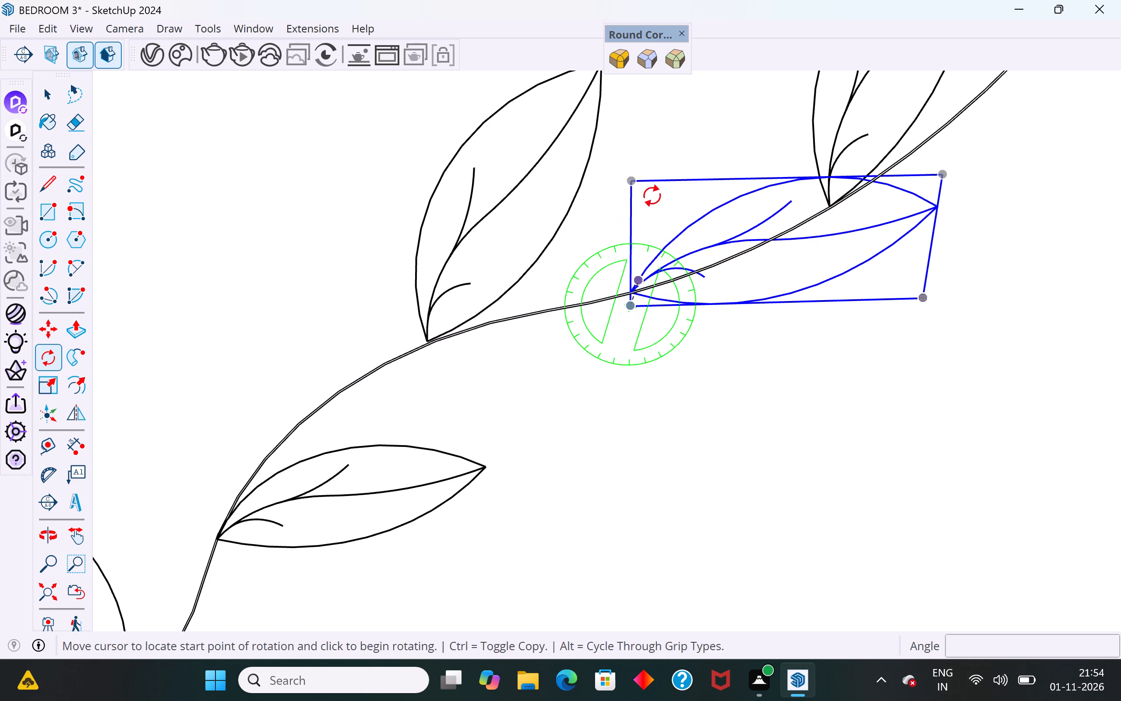
click(663, 144)
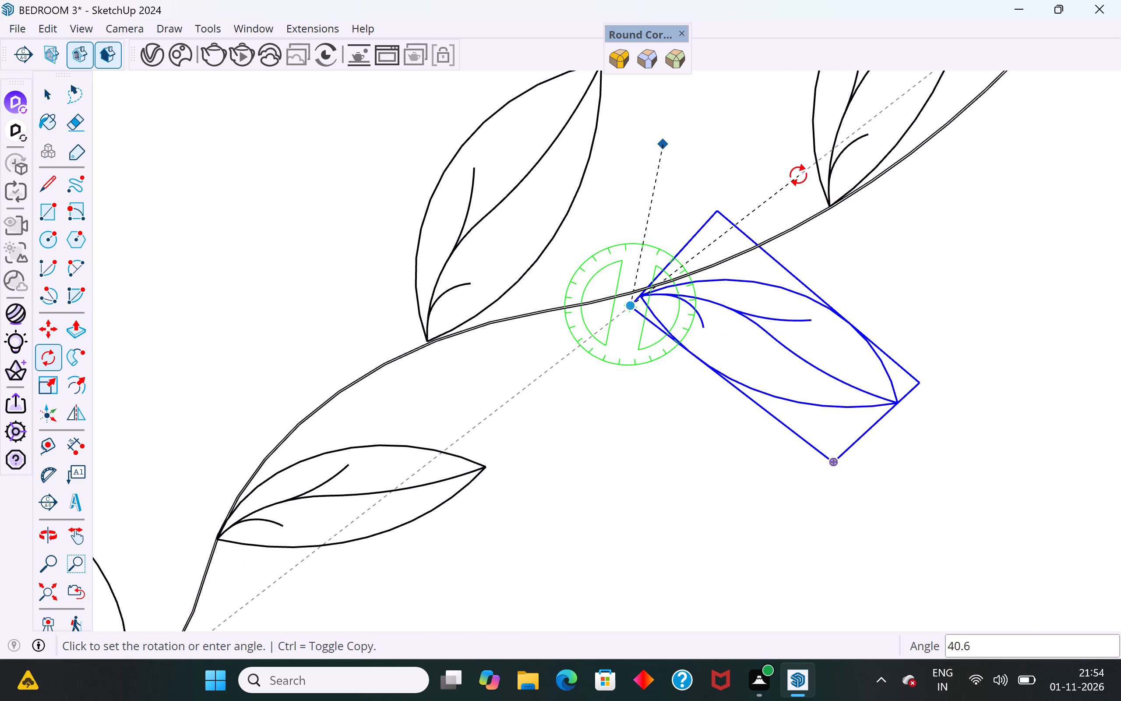
click(796, 170)
Nudge the rotated leaf group by its base about 1/8" and about 3/16" more to meet the stem's lower edge.
click(52, 93)
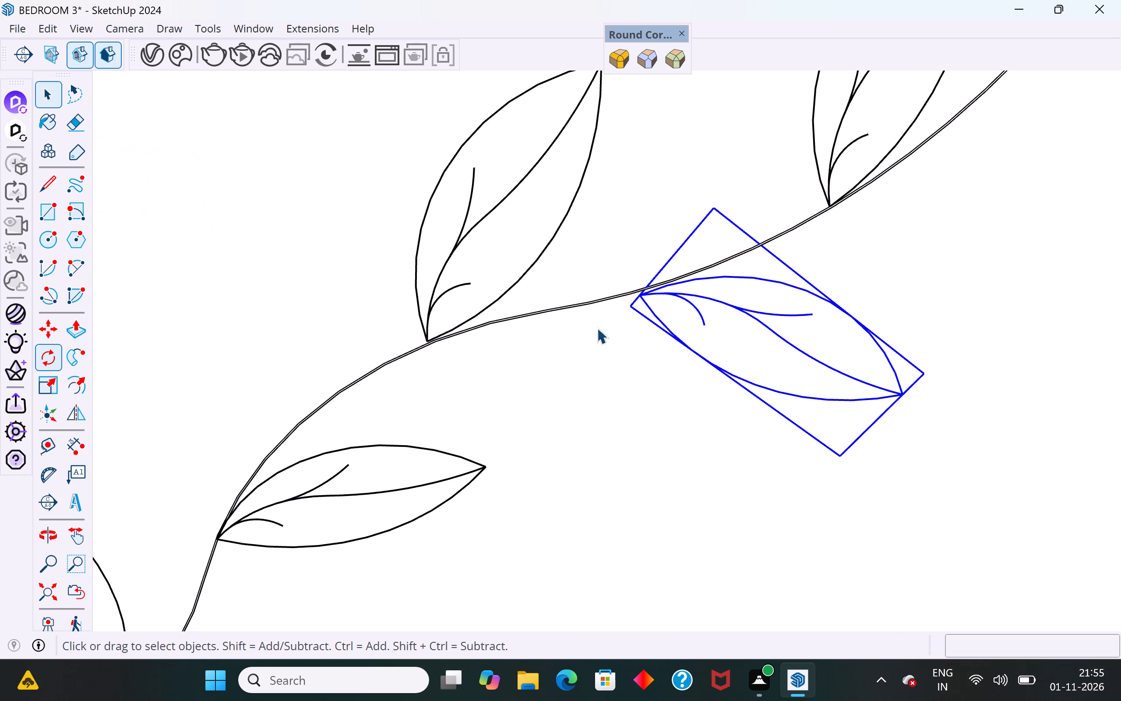
key(m)
scroll(646, 311, up, 4)
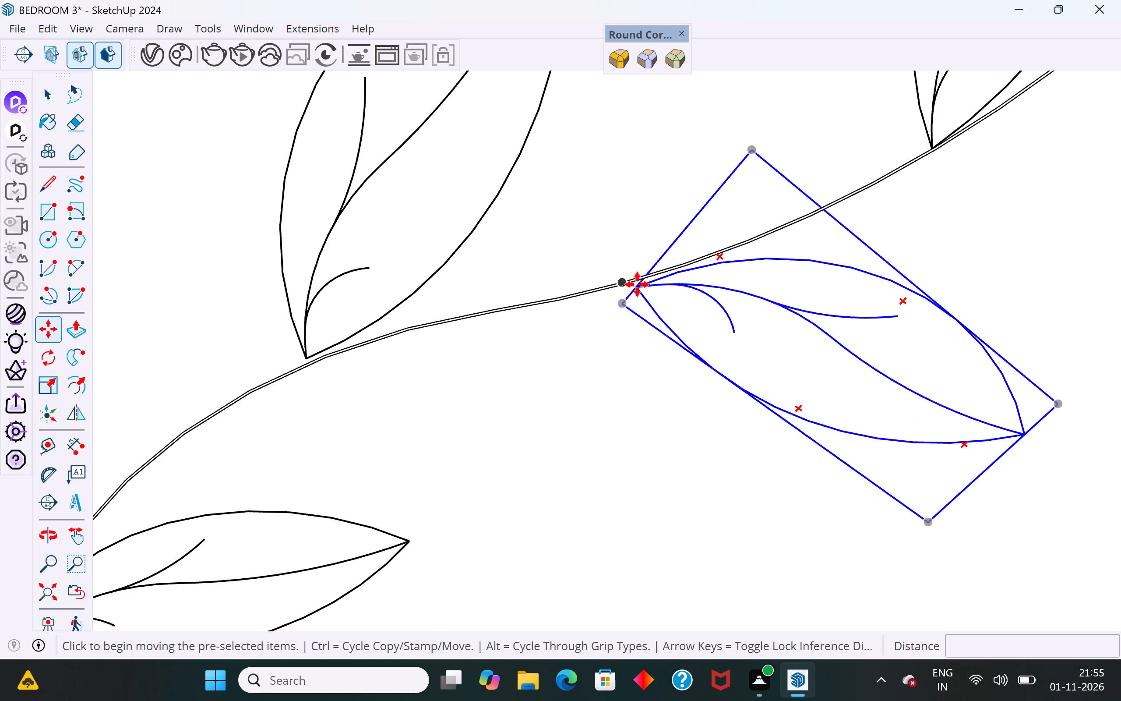
click(642, 289)
click(641, 283)
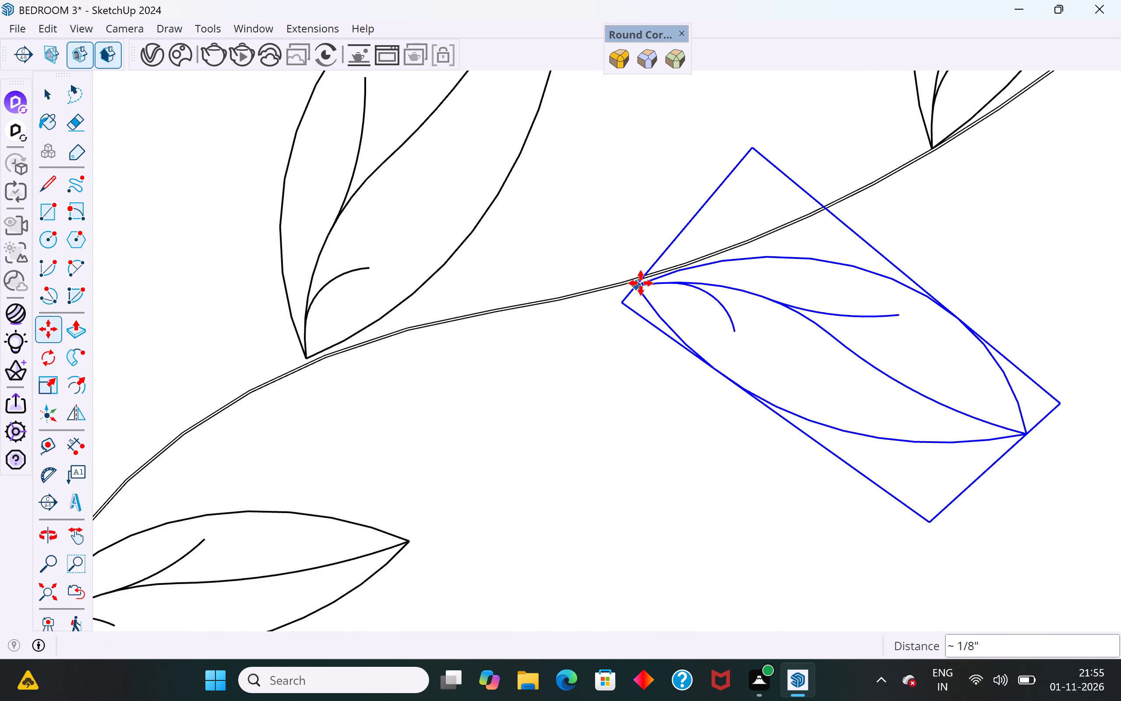
scroll(626, 231, up, 7)
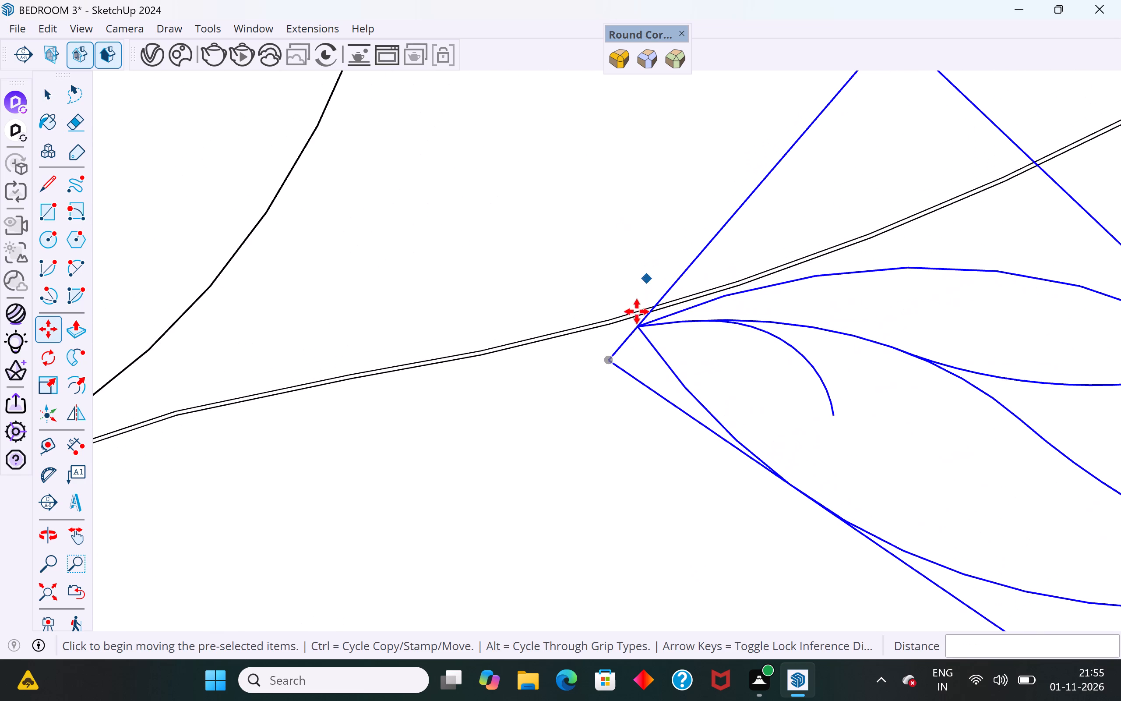
click(639, 329)
click(645, 322)
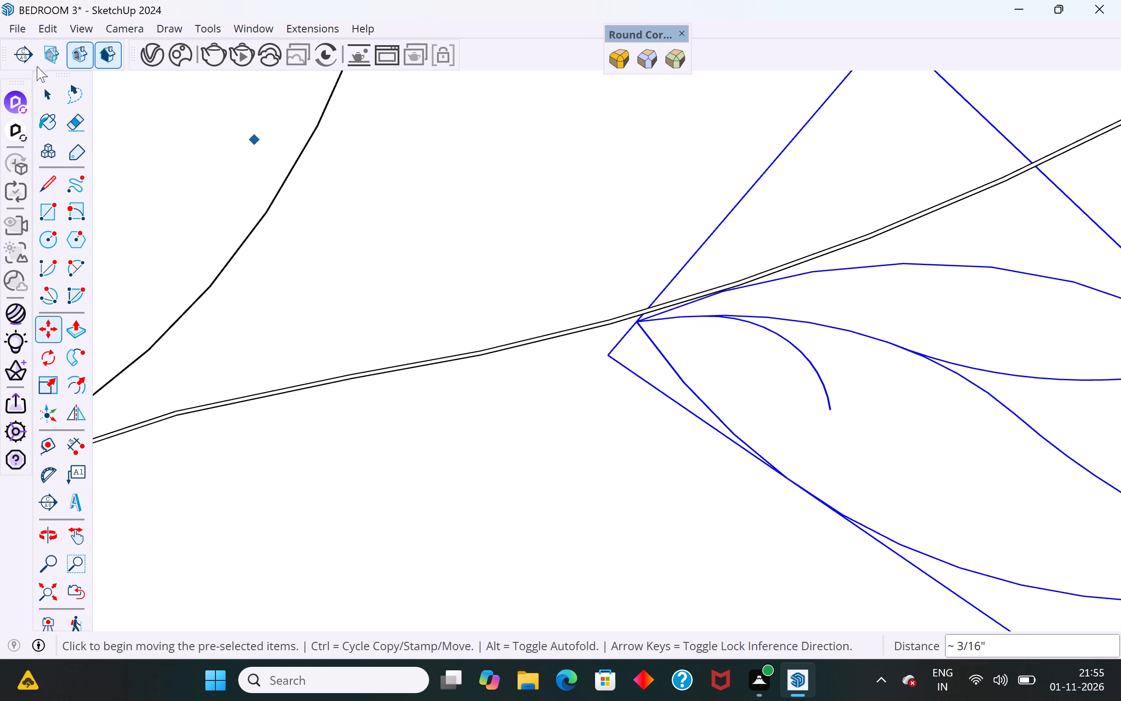
click(58, 94)
click(568, 347)
Explode the second-lowest leaf group on the stem's lower side.
scroll(568, 347, down, 11)
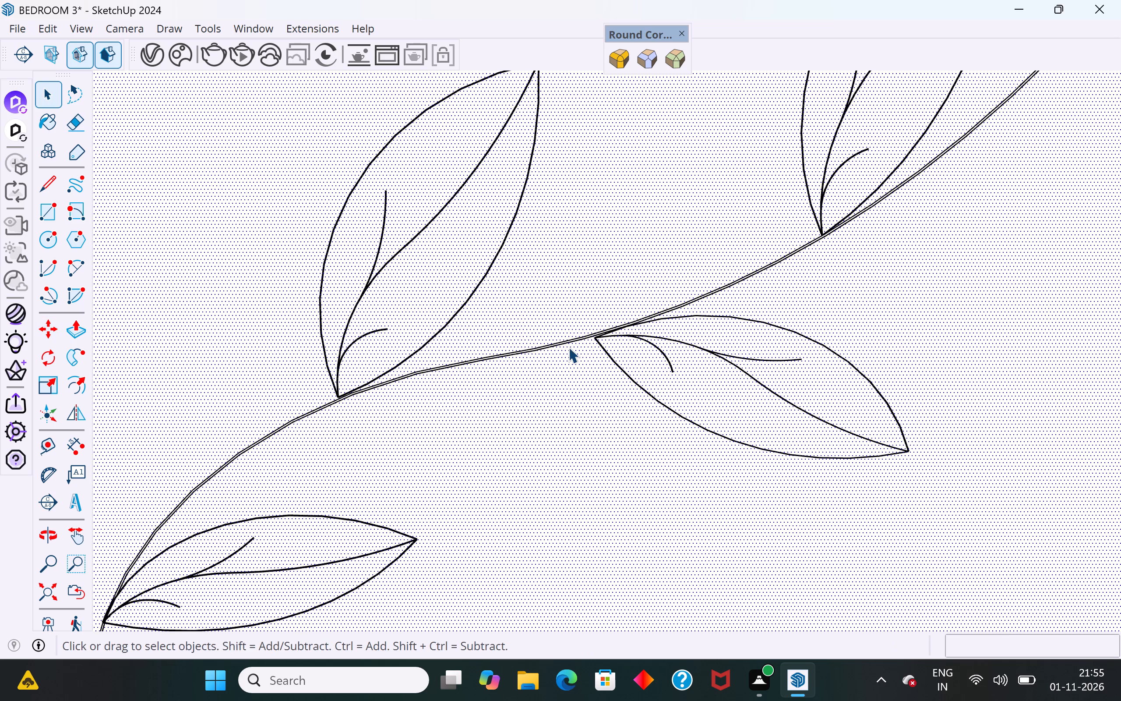
scroll(568, 347, down, 19)
click(973, 400)
scroll(787, 358, down, 5)
scroll(595, 446, down, 2)
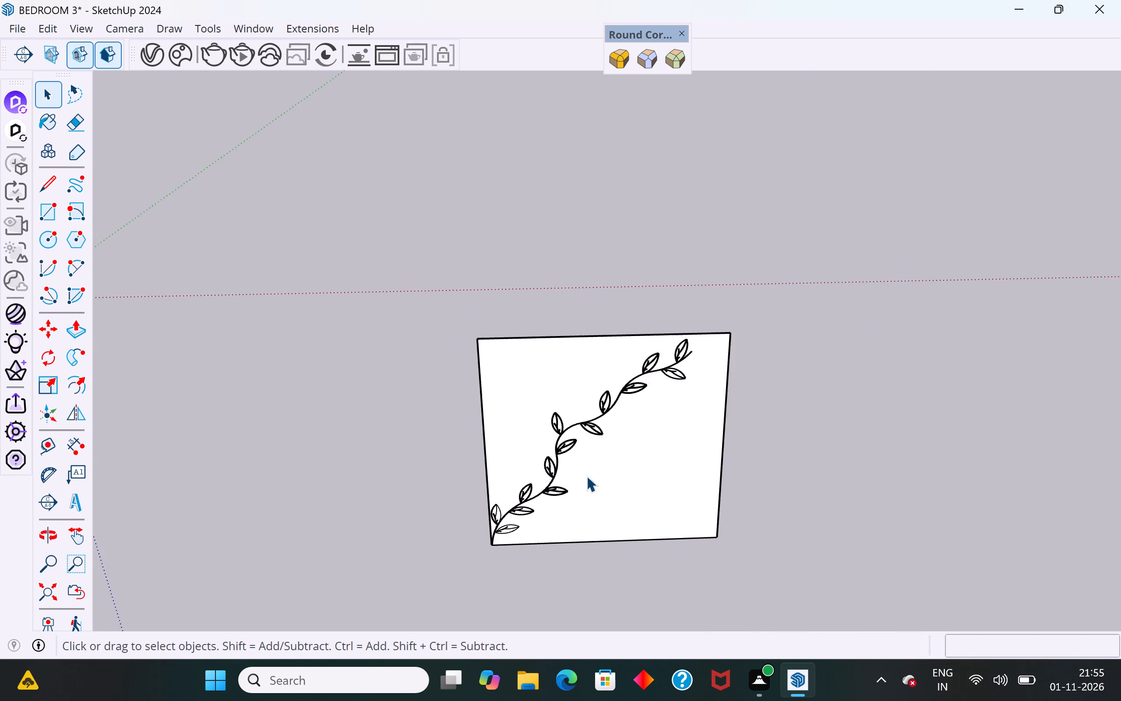
scroll(586, 476, down, 1)
scroll(540, 550, up, 3)
click(555, 514)
scroll(470, 542, up, 11)
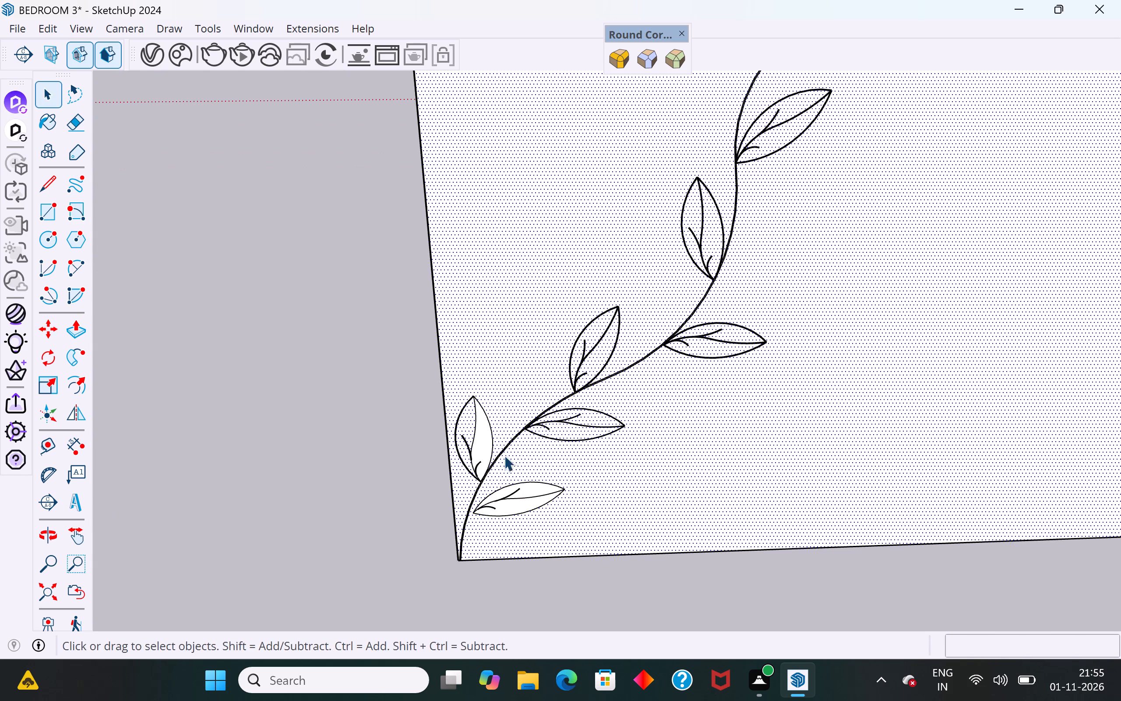
click(559, 438)
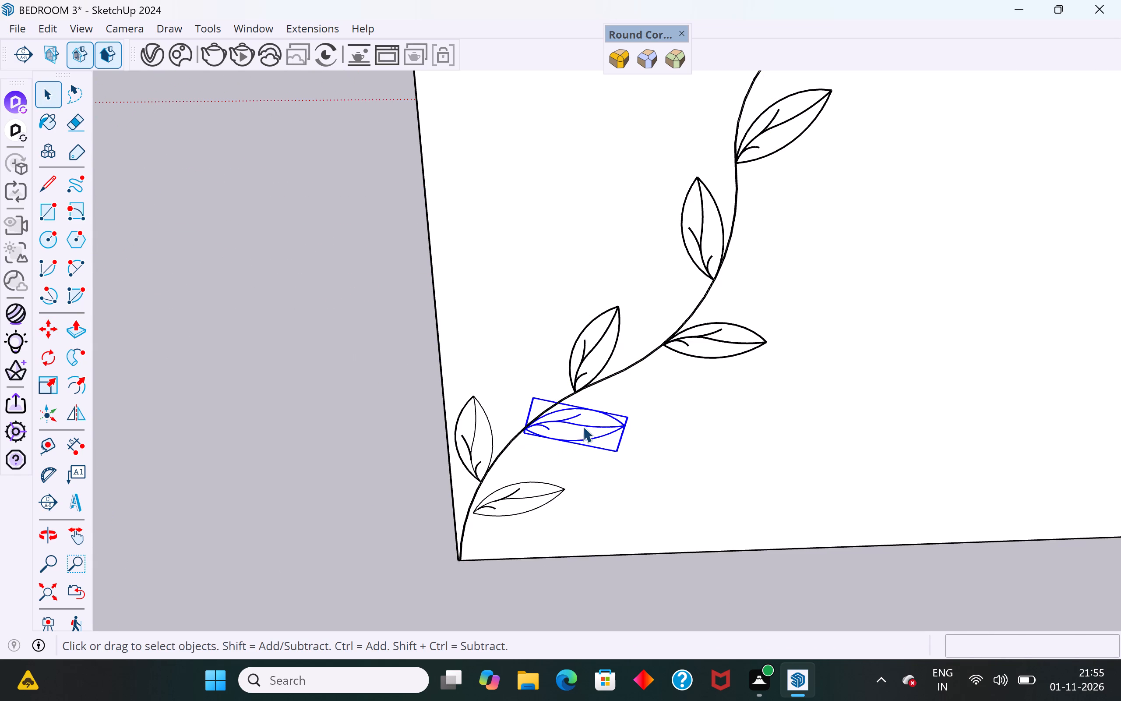
right_click(583, 426)
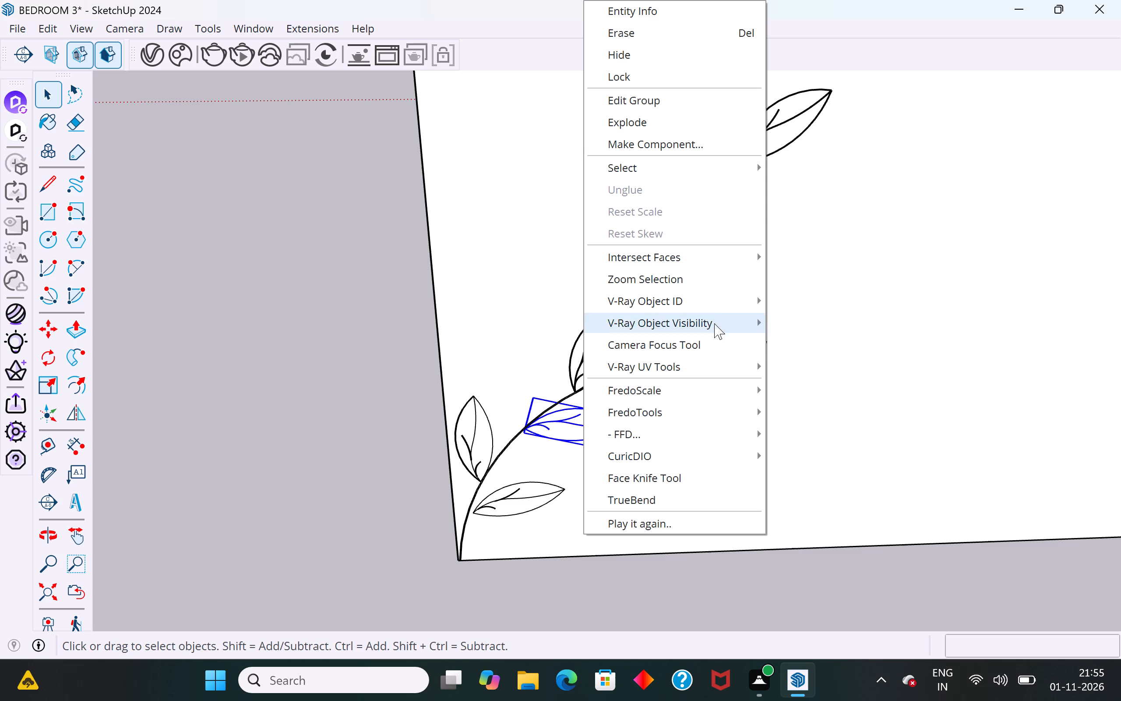
click(666, 129)
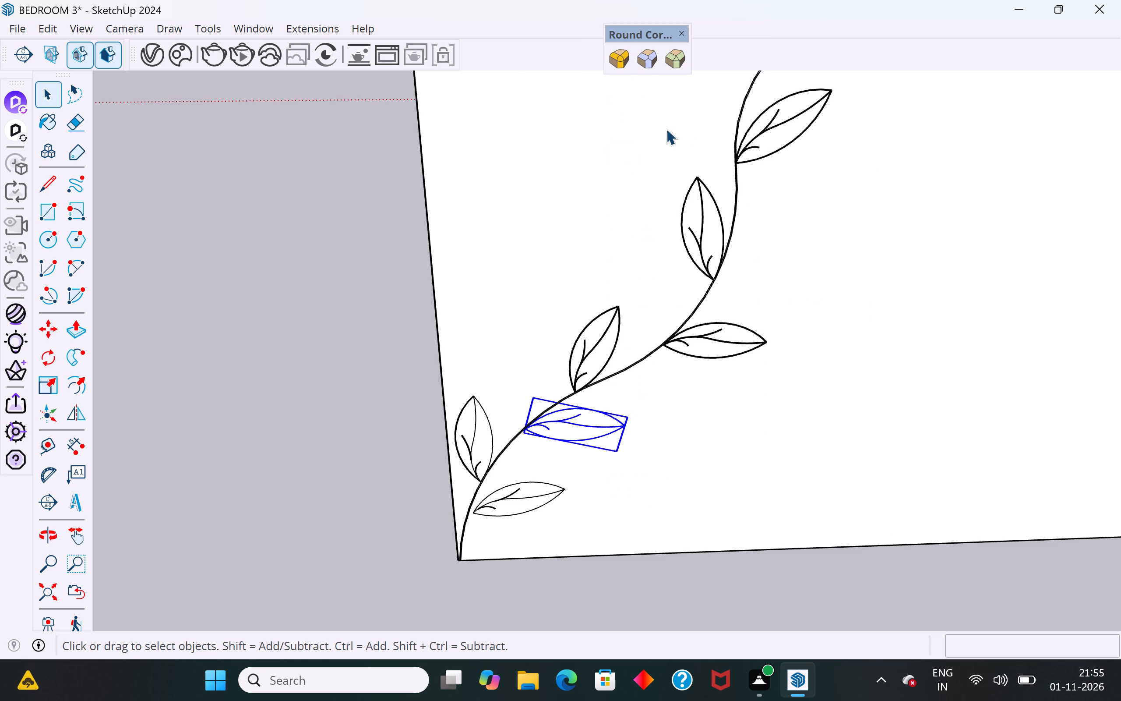
click(786, 449)
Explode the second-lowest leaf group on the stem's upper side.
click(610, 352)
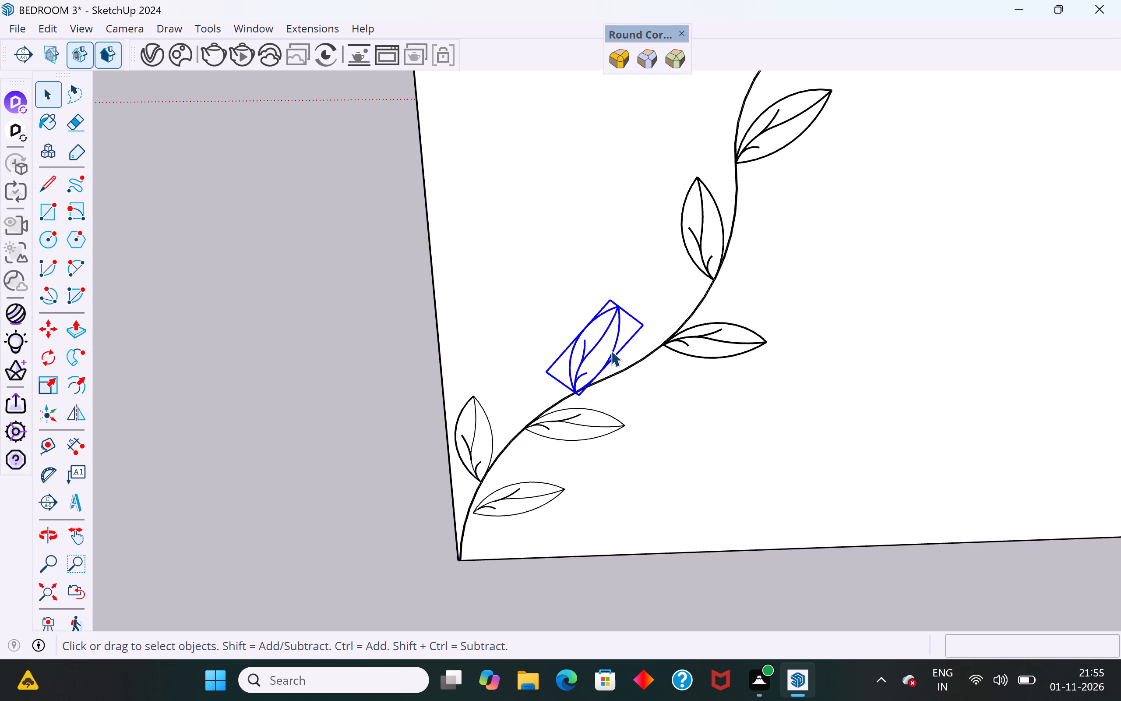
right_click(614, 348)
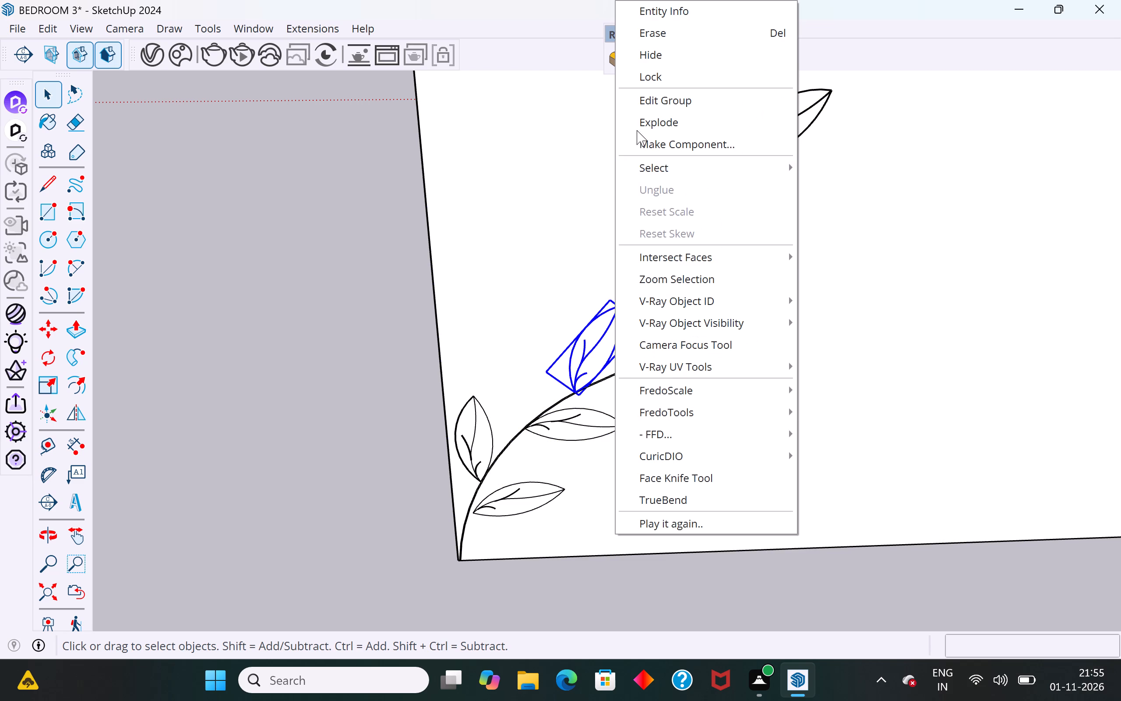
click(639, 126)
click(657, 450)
Examine whether the leaf outlines near the bottom of the stem divide the panel into separate leaf faces.
click(594, 354)
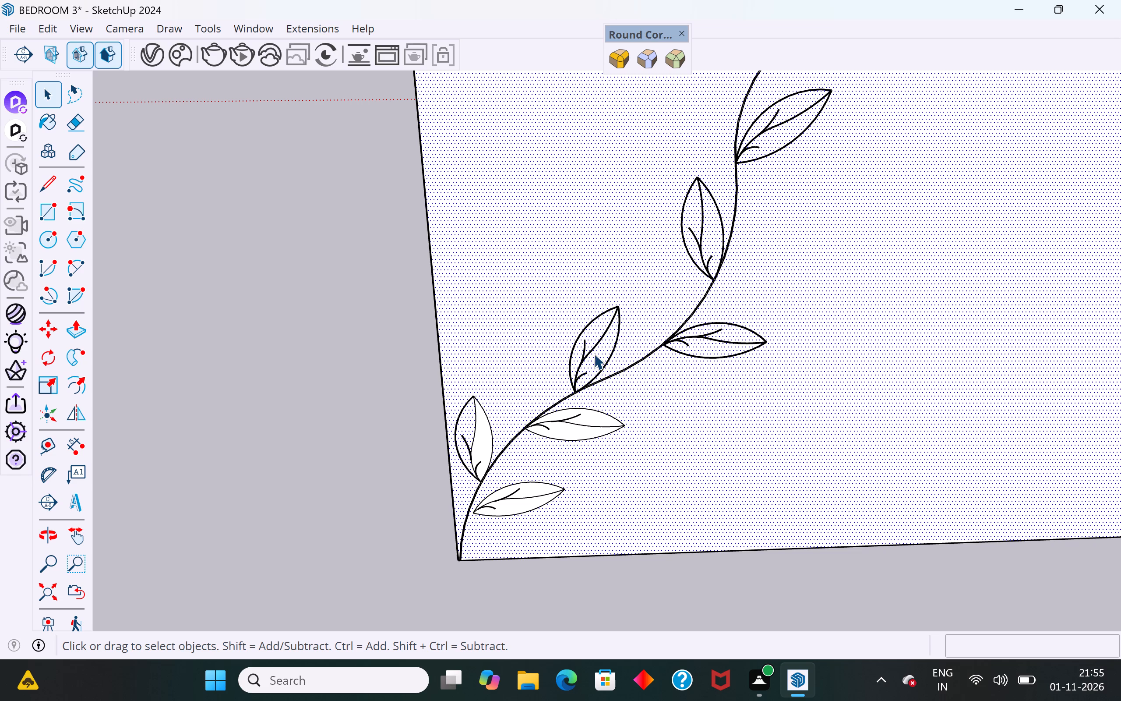
click(605, 350)
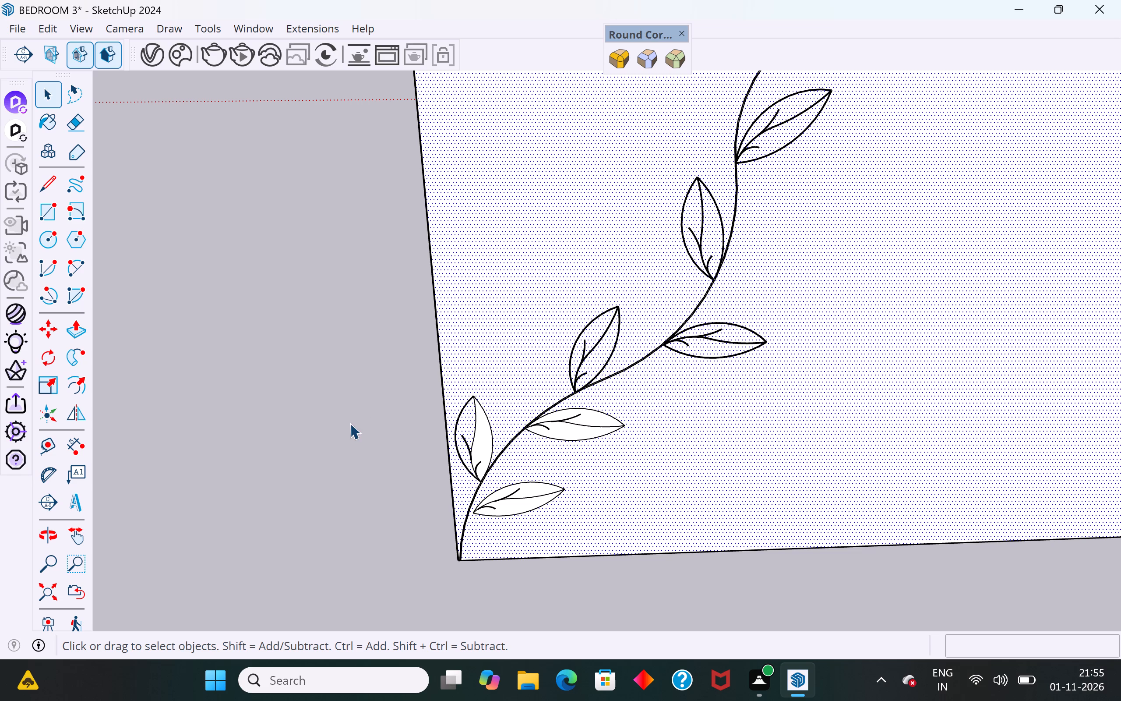
click(350, 423)
click(591, 354)
click(603, 353)
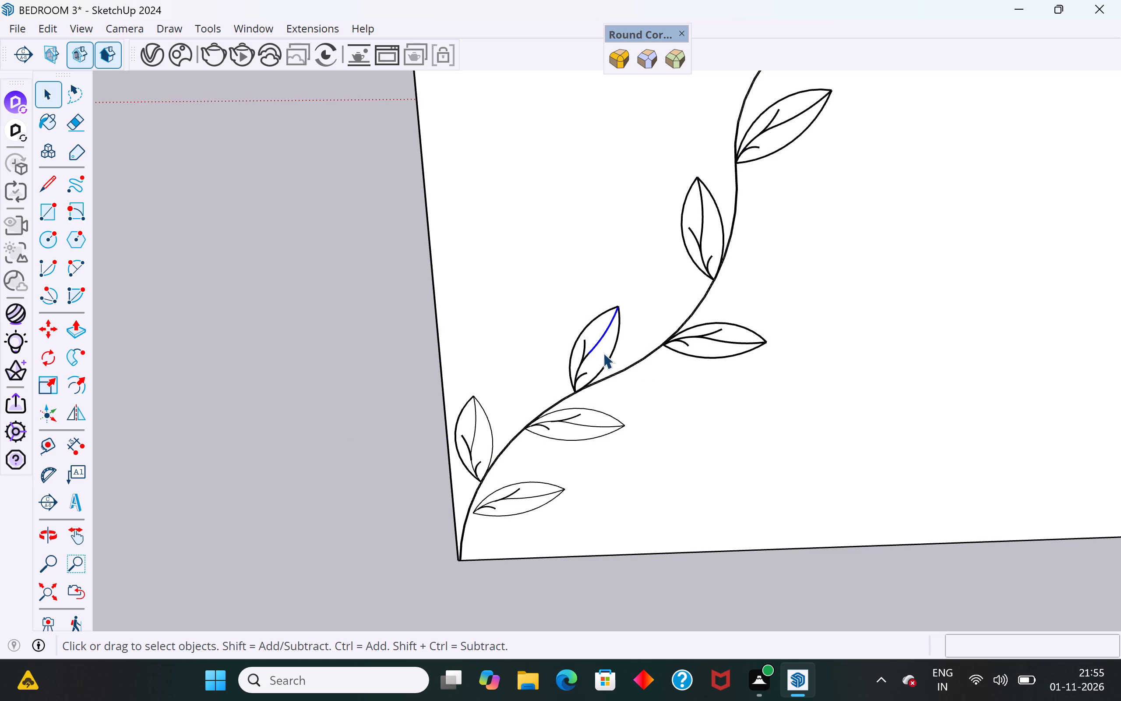
click(610, 355)
scroll(559, 397, up, 17)
middle_drag(621, 413, 961, 453)
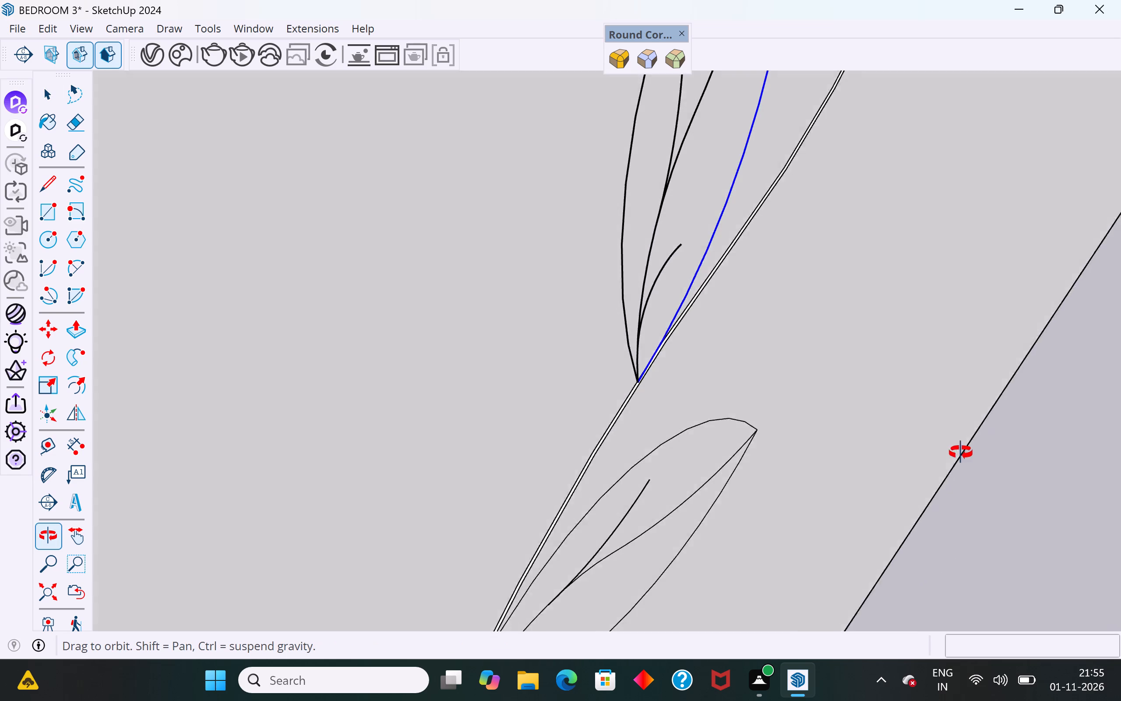
middle_drag(961, 453, 871, 359)
click(722, 211)
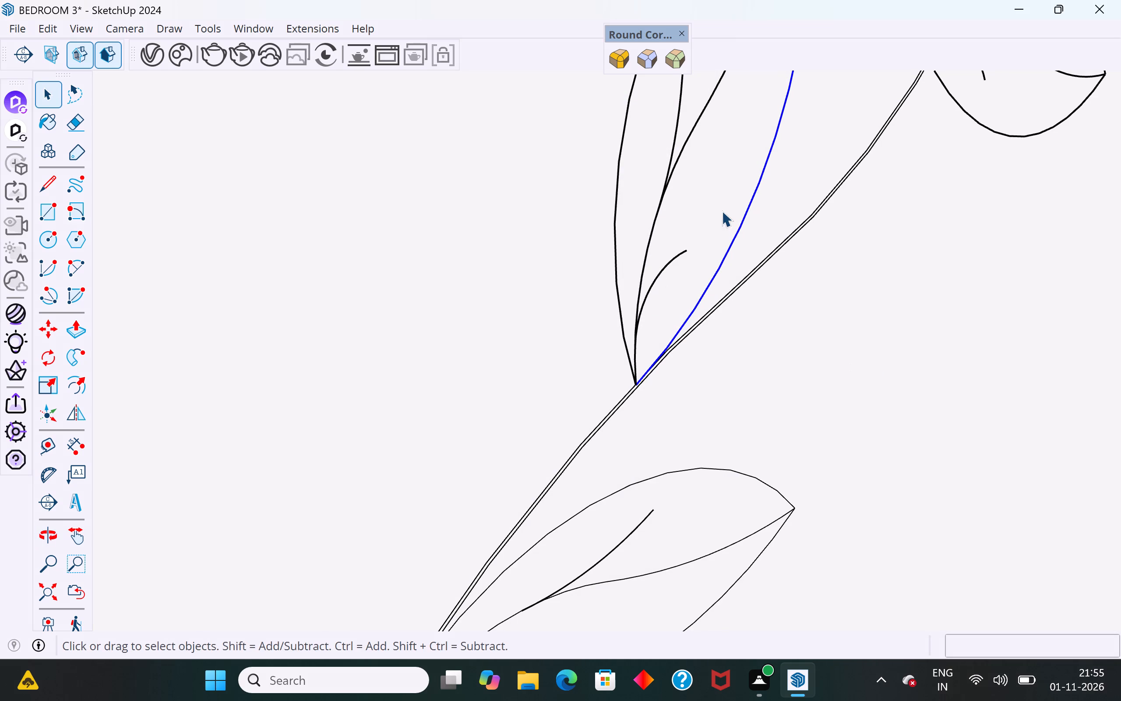
scroll(462, 414, down, 13)
click(506, 494)
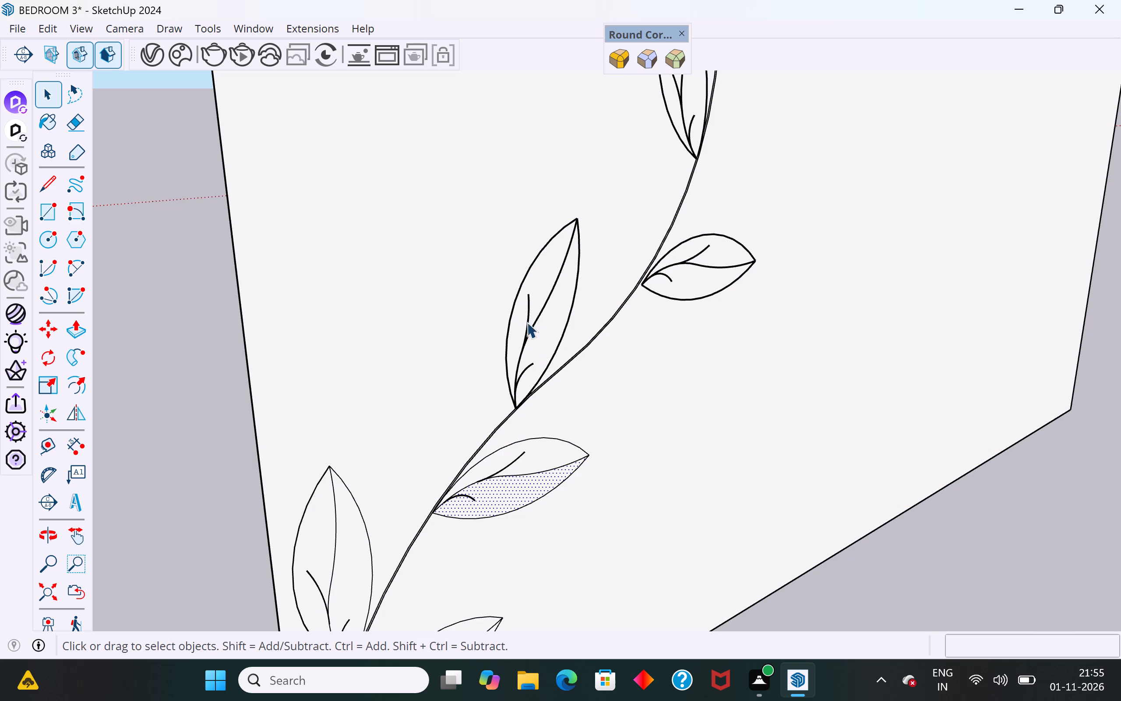
click(528, 297)
click(547, 276)
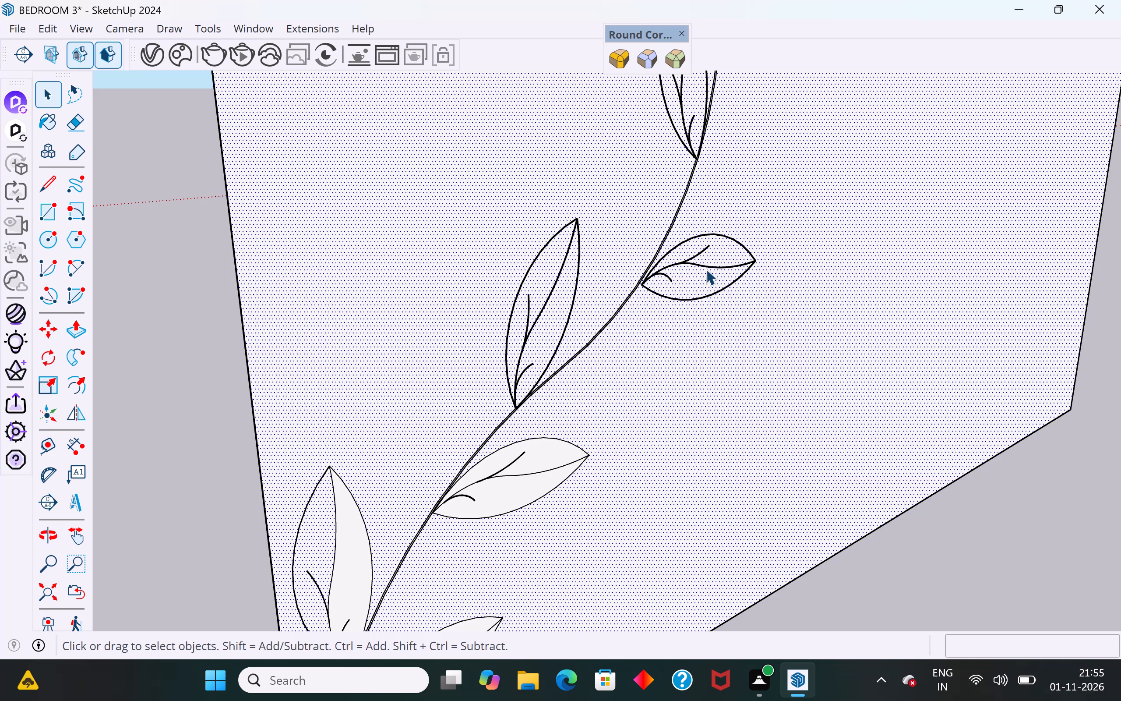
click(706, 263)
click(705, 280)
click(710, 257)
scroll(460, 506, down, 13)
click(755, 511)
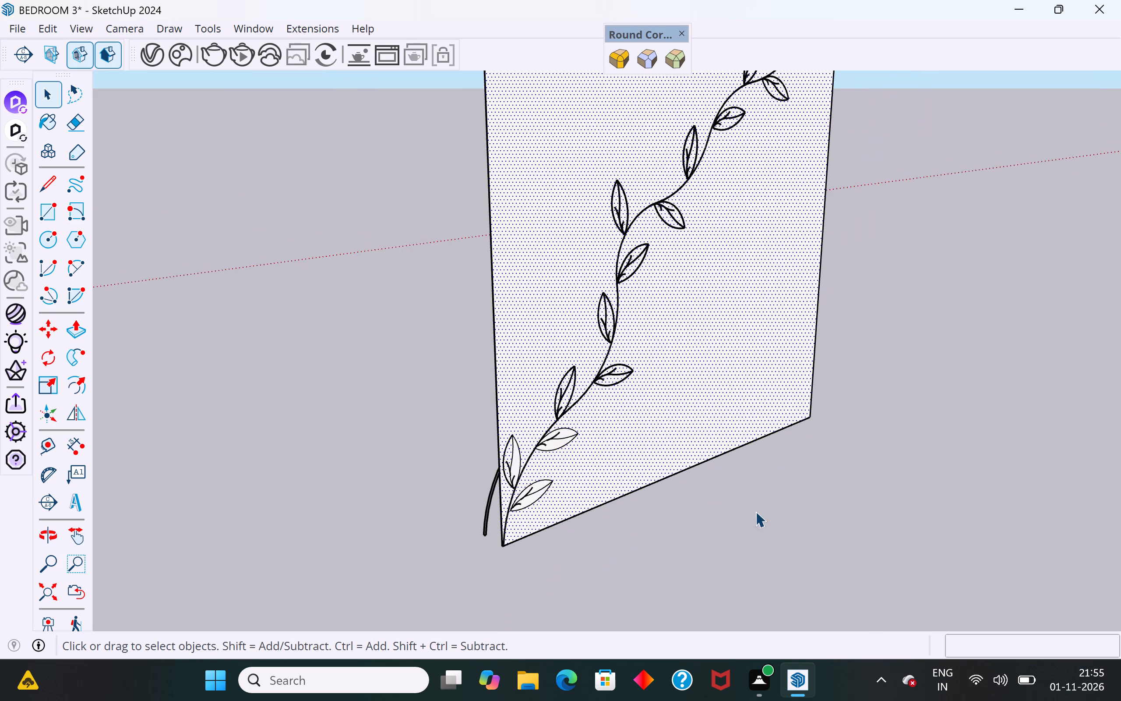
scroll(612, 360, up, 5)
click(617, 390)
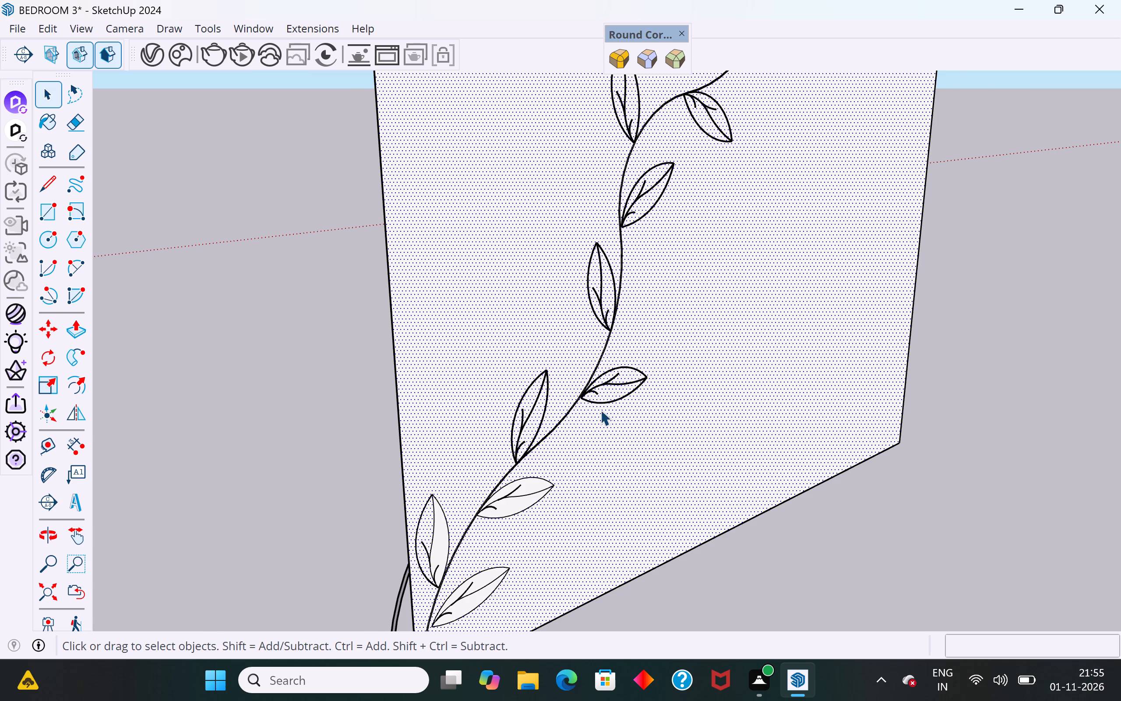
scroll(600, 405, up, 14)
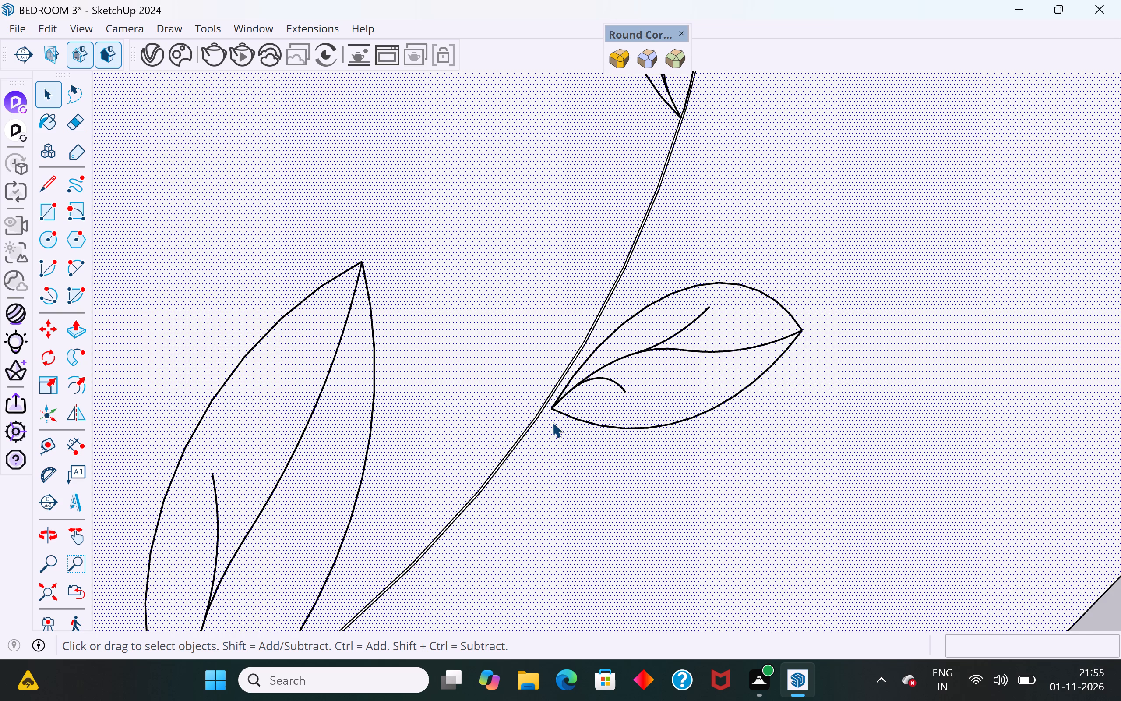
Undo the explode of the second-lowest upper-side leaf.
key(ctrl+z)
Examine whether the leaf outlines along the lower and middle stem divide the panel into separate faces.
scroll(575, 353, down, 11)
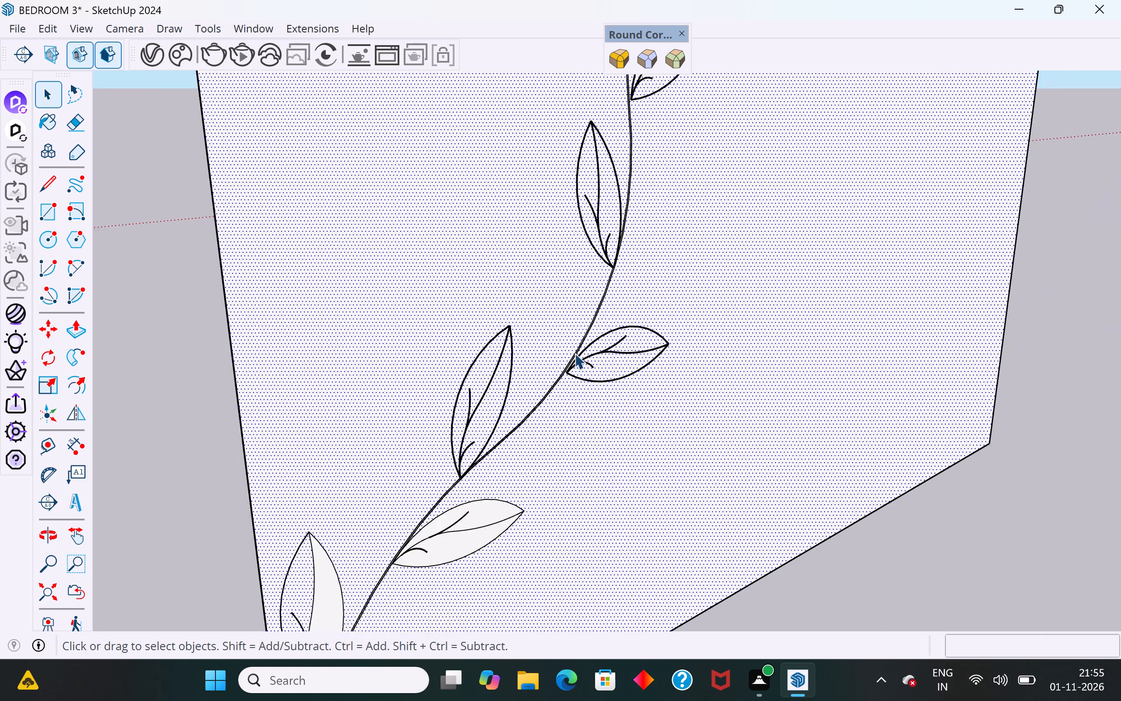
scroll(575, 353, down, 1)
scroll(468, 466, down, 5)
click(555, 302)
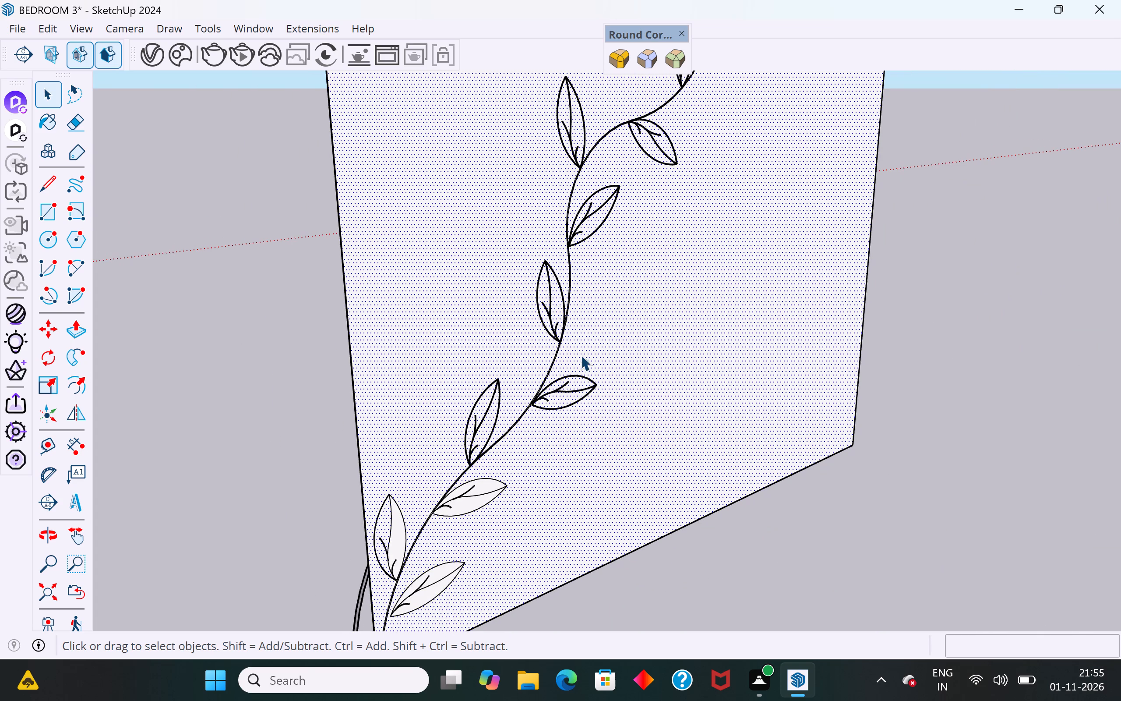
scroll(438, 582, down, 7)
click(660, 554)
scroll(519, 434, up, 5)
click(494, 428)
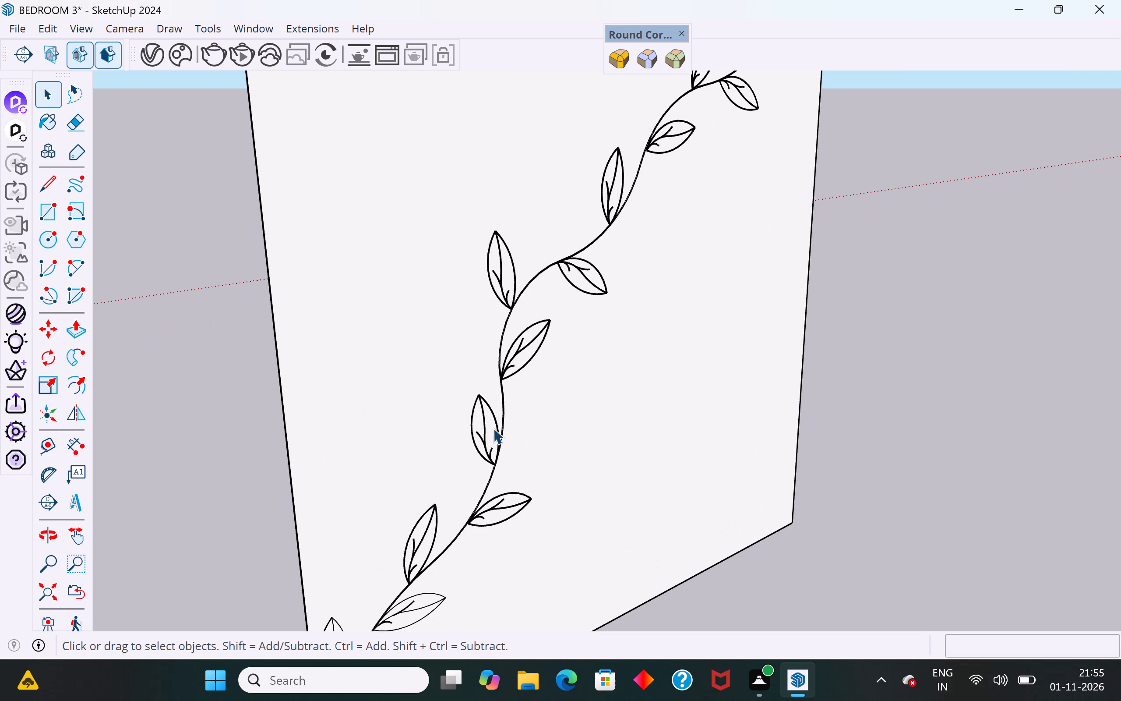
scroll(492, 434, down, 1)
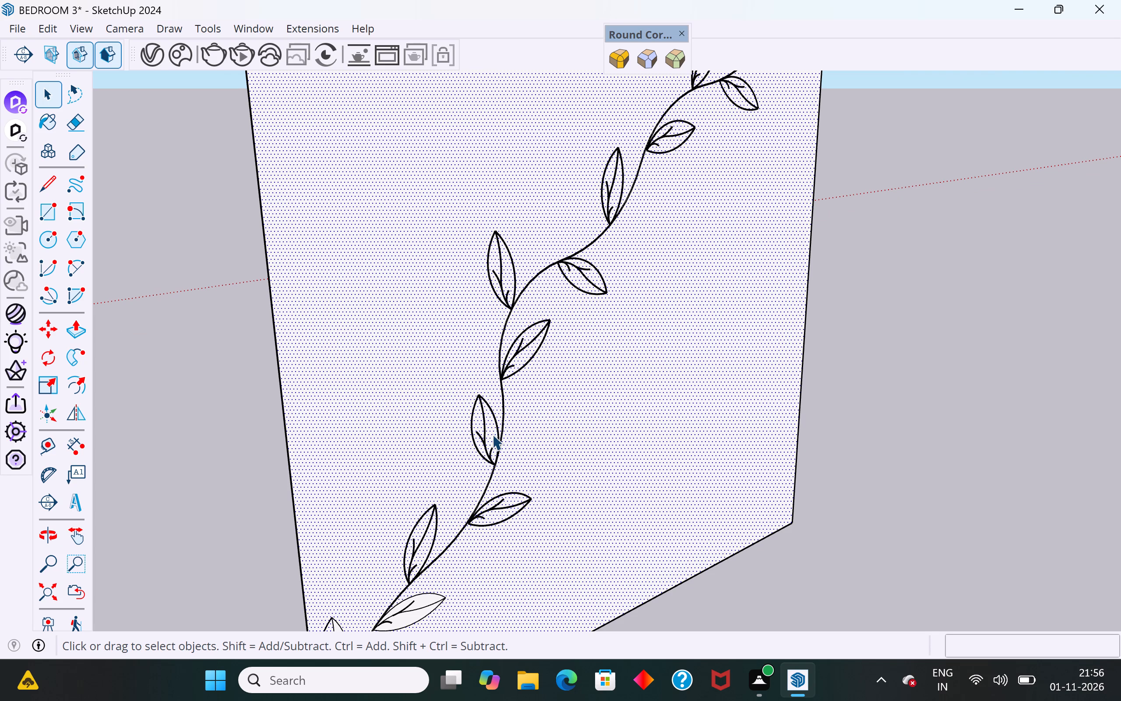
Explode the second-lowest leaf group on the stem's upper side.
click(532, 353)
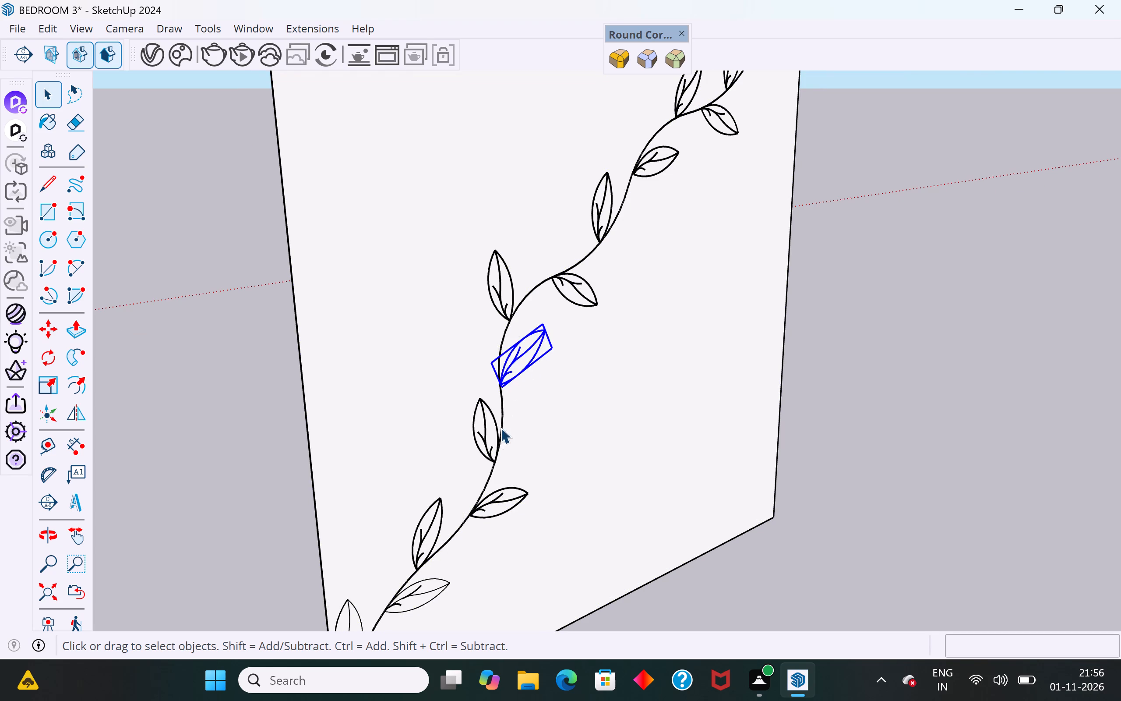
click(494, 419)
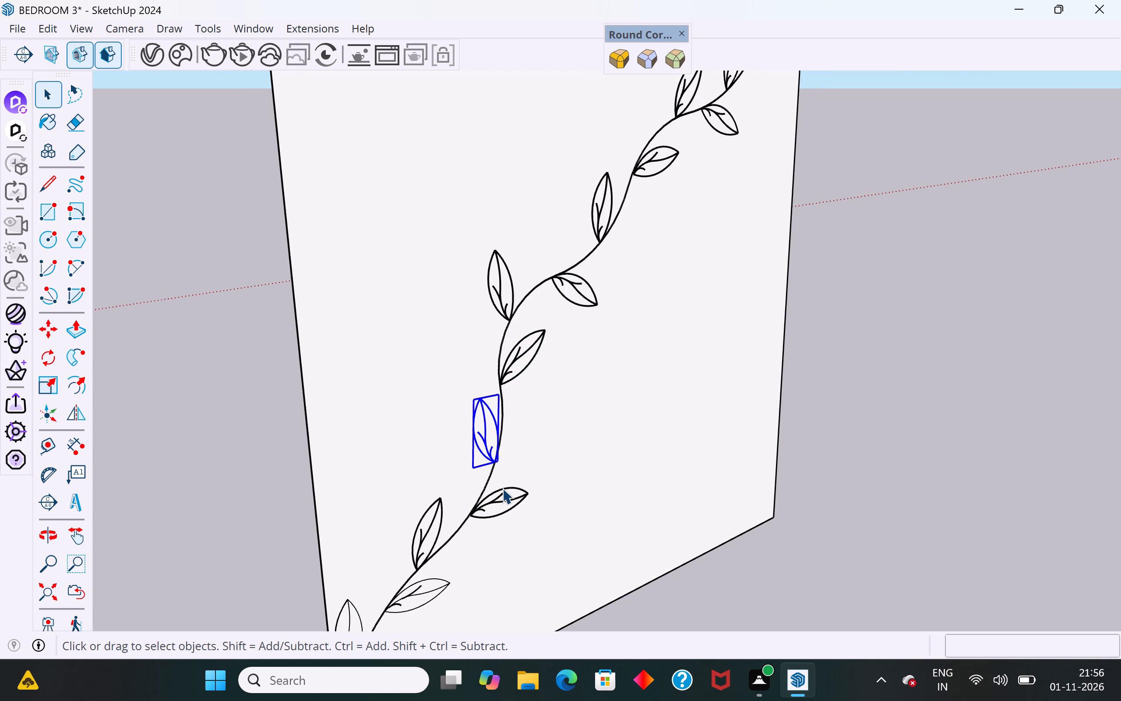
click(502, 488)
click(441, 522)
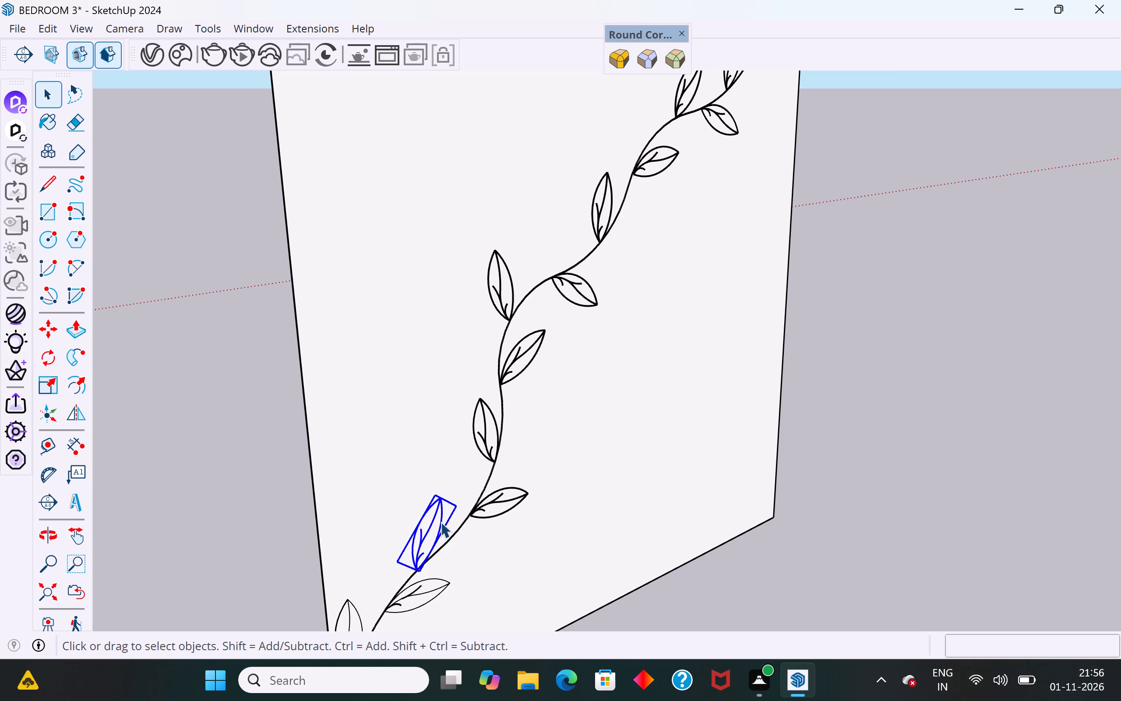
right_click(437, 536)
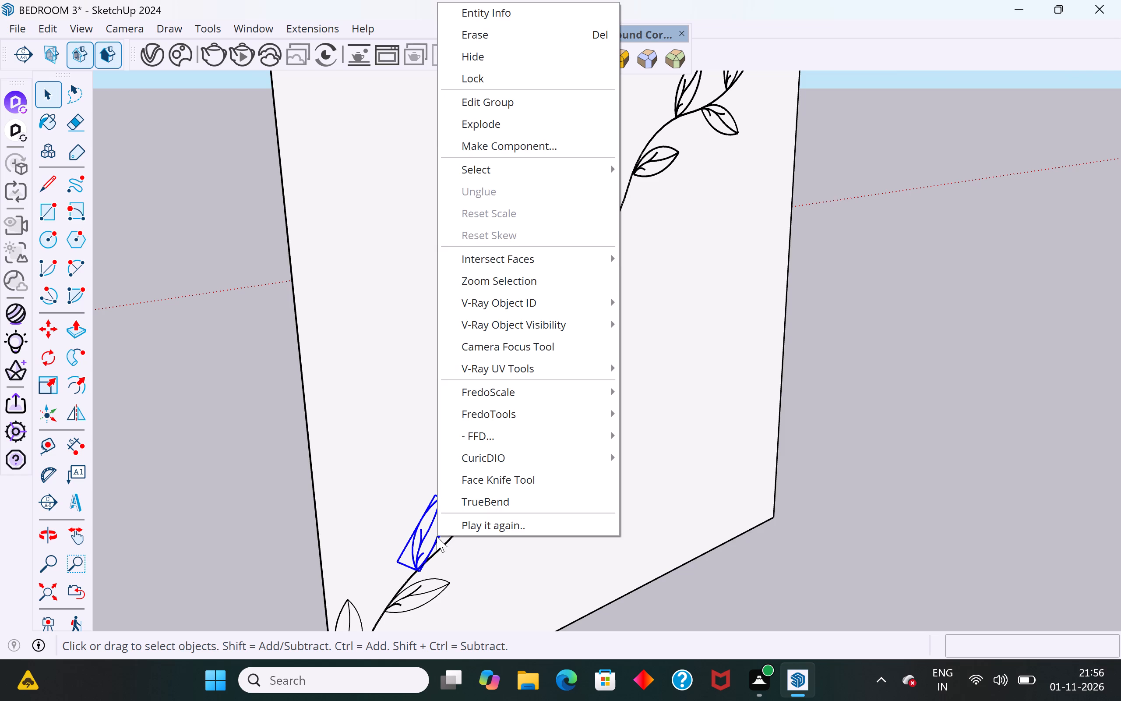
click(522, 126)
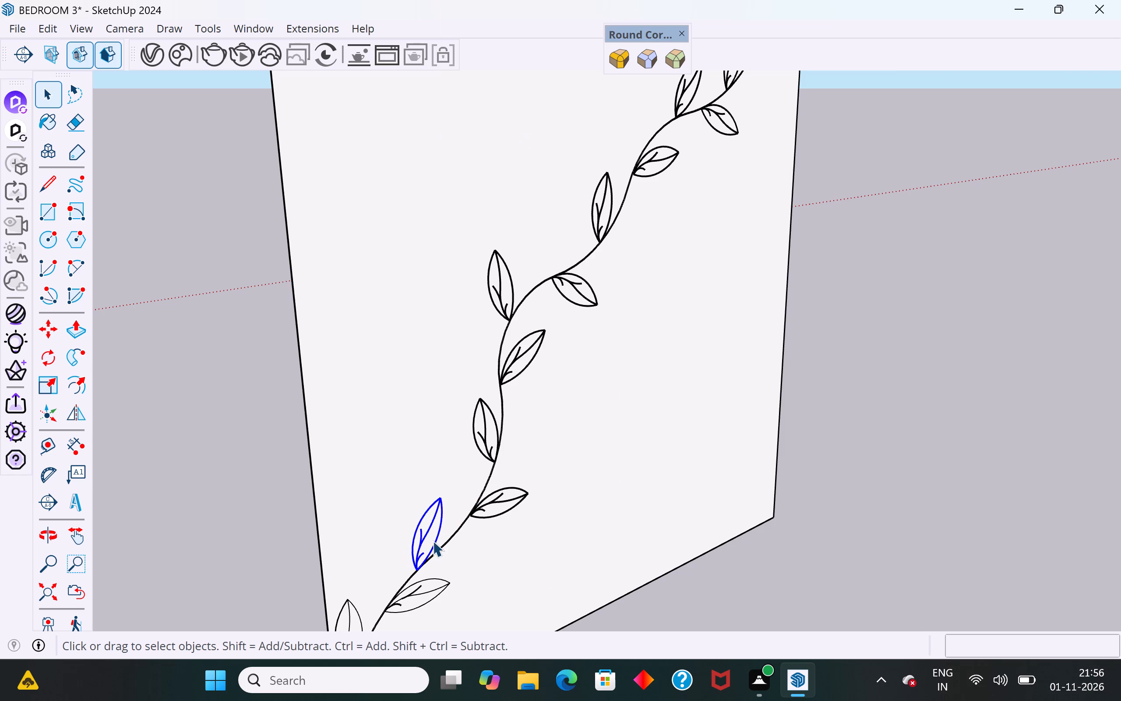
click(429, 537)
click(429, 537)
click(502, 548)
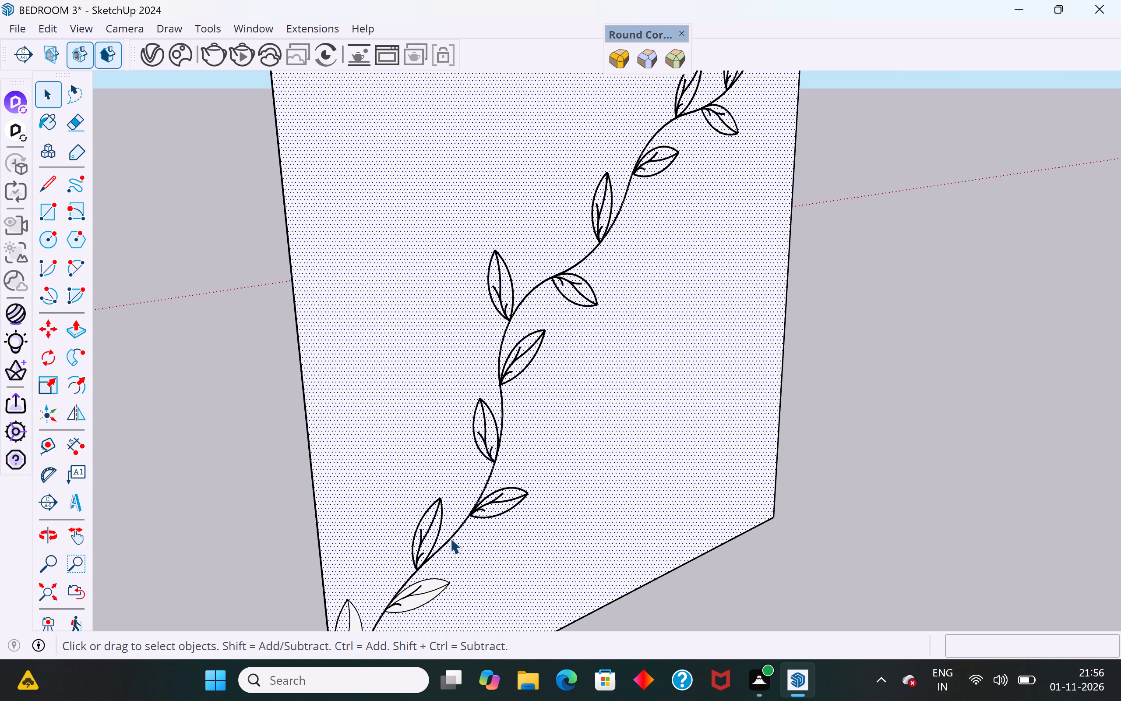
Examine the panel from other angles to check whether the second-lowest upper-side leaf is a separate face.
scroll(478, 512, down, 5)
click(624, 601)
middle_drag(568, 560, 391, 545)
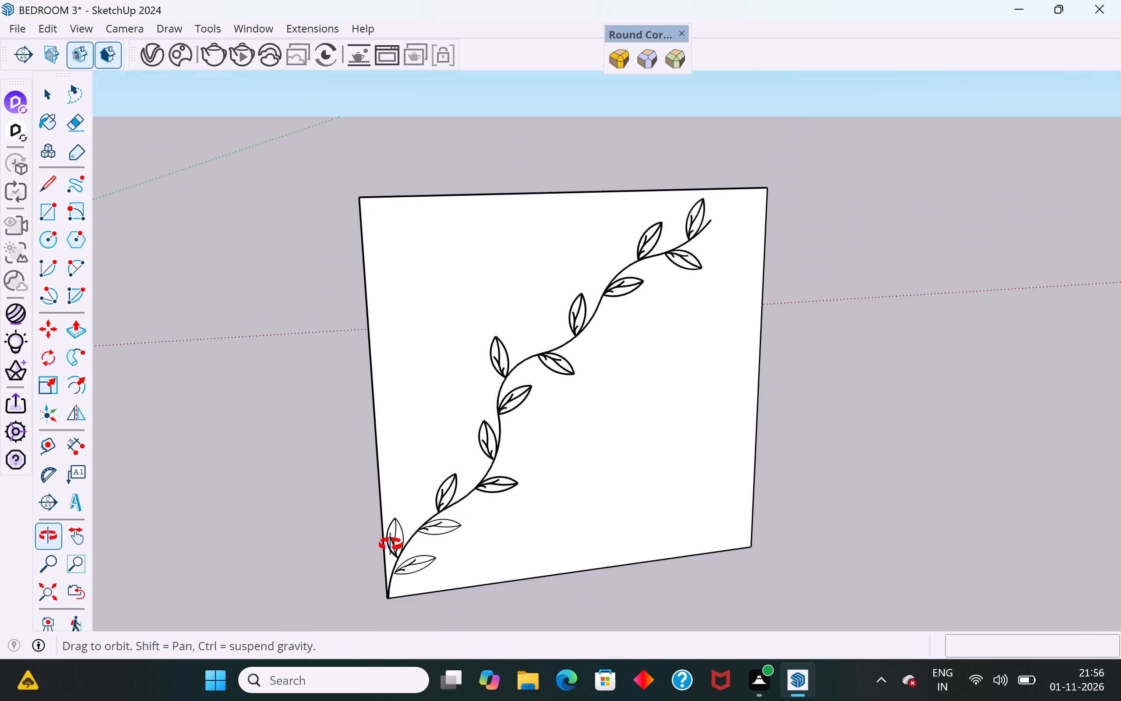
middle_drag(391, 545, 399, 531)
scroll(471, 473, up, 8)
click(434, 506)
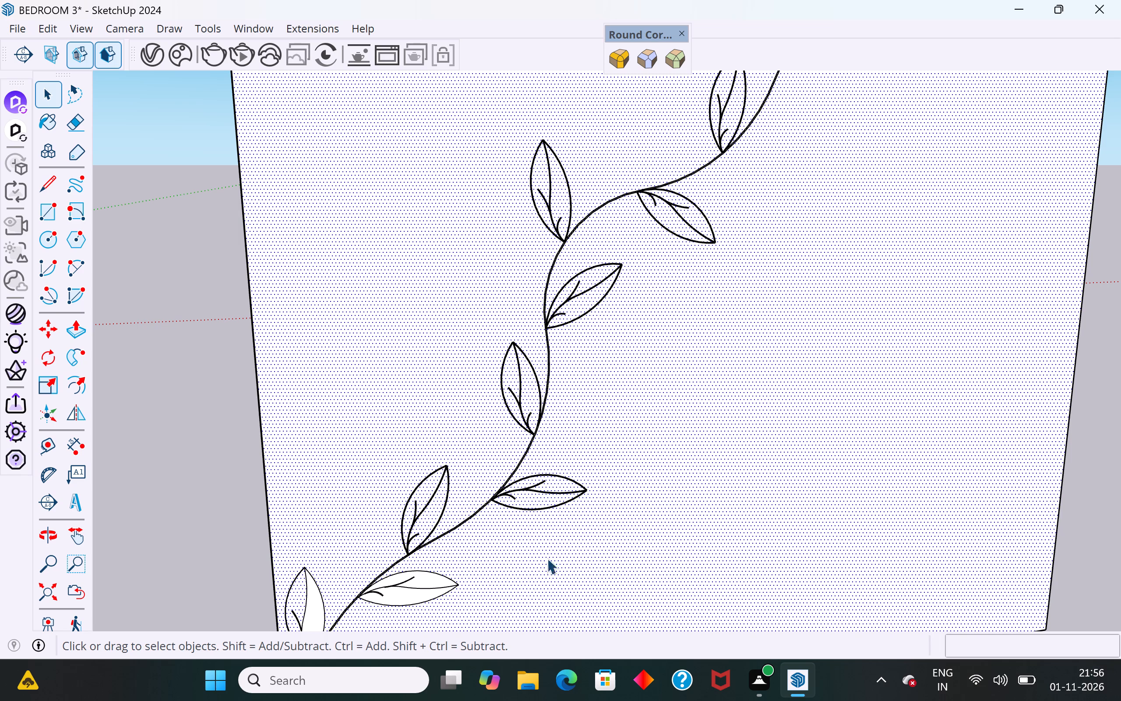
scroll(557, 526, down, 6)
scroll(705, 229, down, 5)
middle_drag(631, 372, 766, 484)
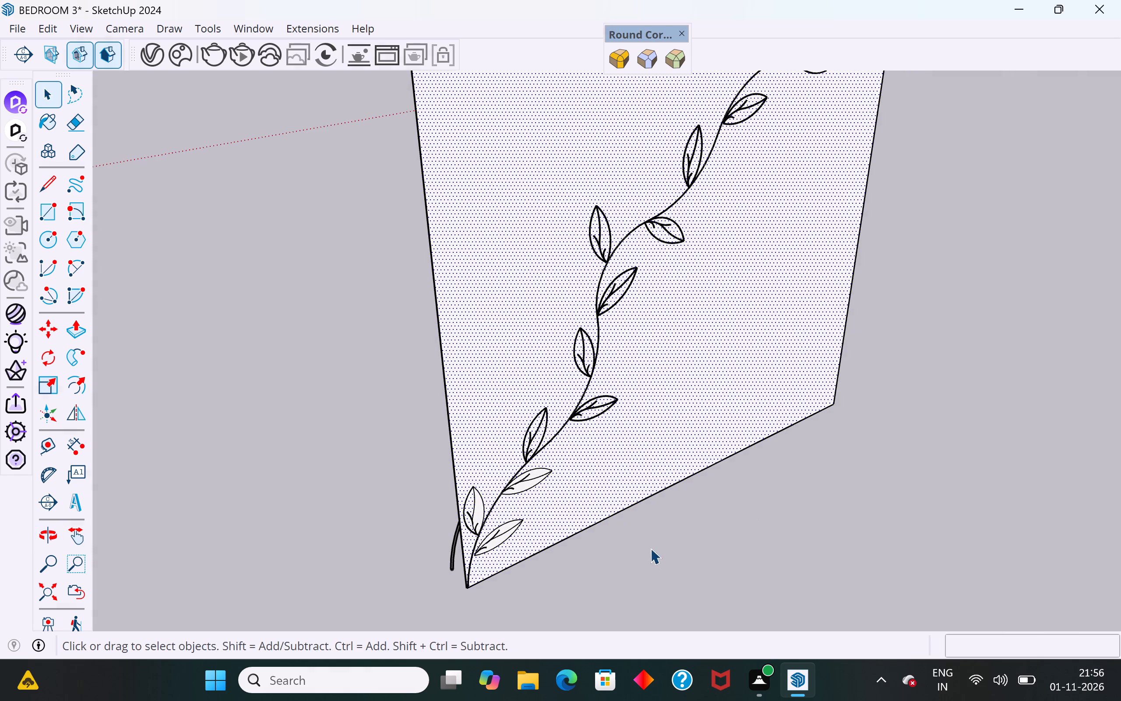
click(650, 548)
Move the third-lowest lower-side leaf about 9/16" so that its base point meets the stem's edge.
scroll(566, 417, up, 7)
click(615, 411)
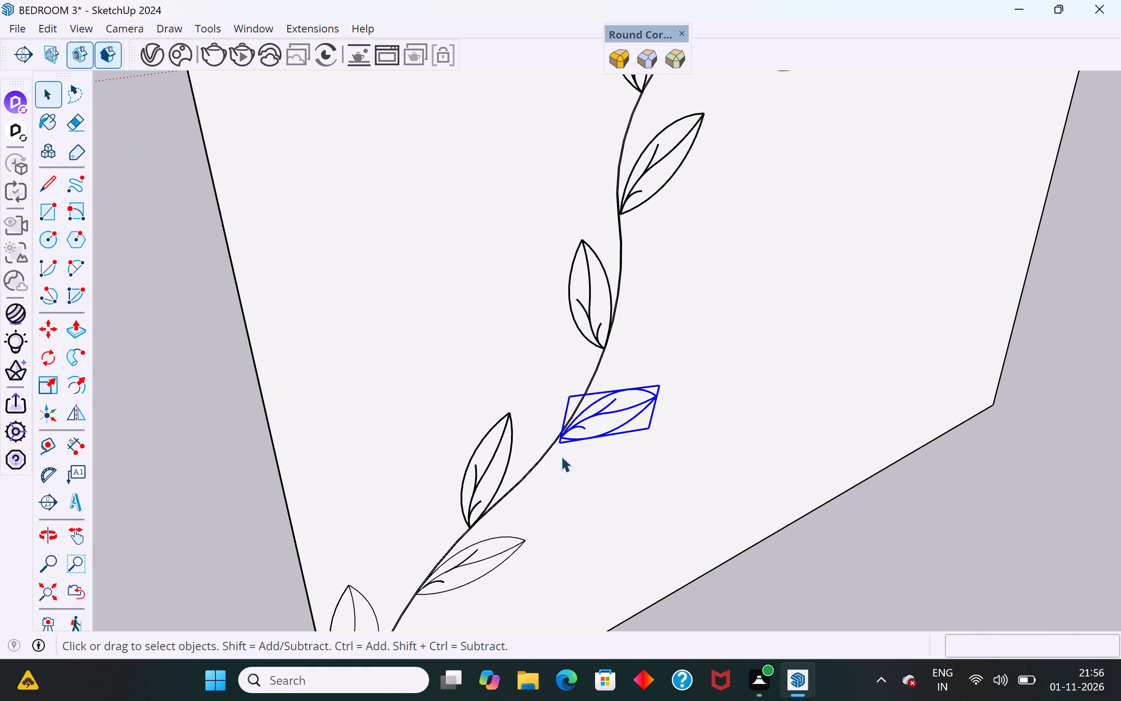
scroll(552, 441, up, 19)
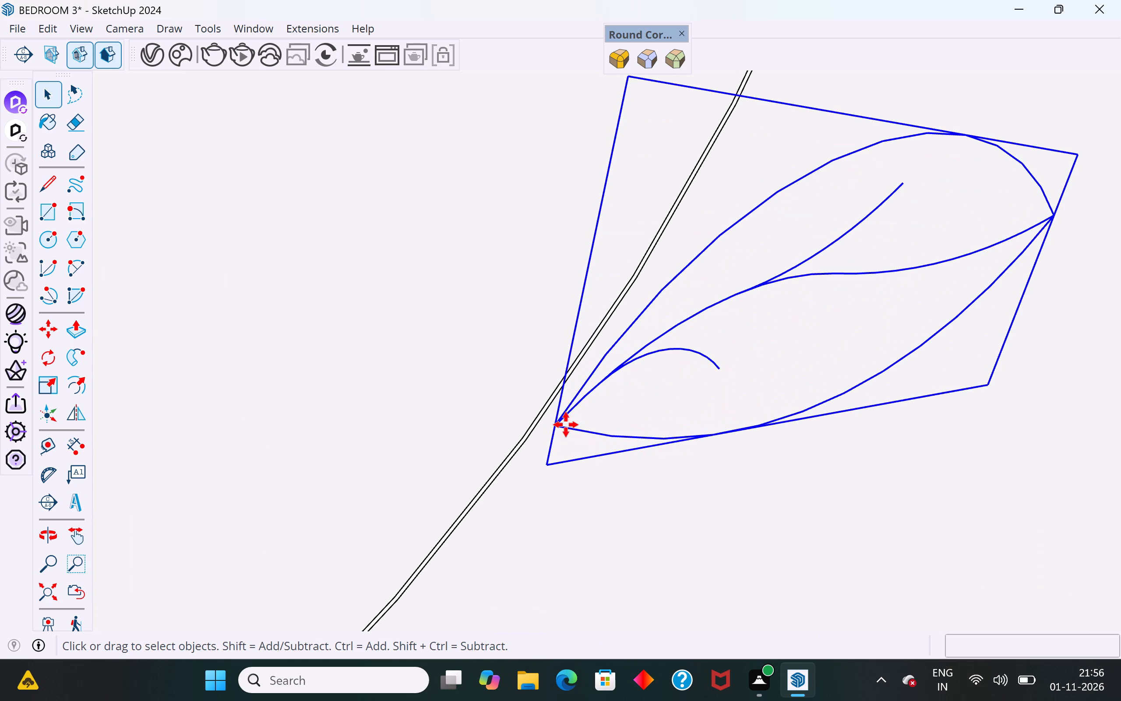
key(m)
scroll(554, 425, up, 9)
click(560, 430)
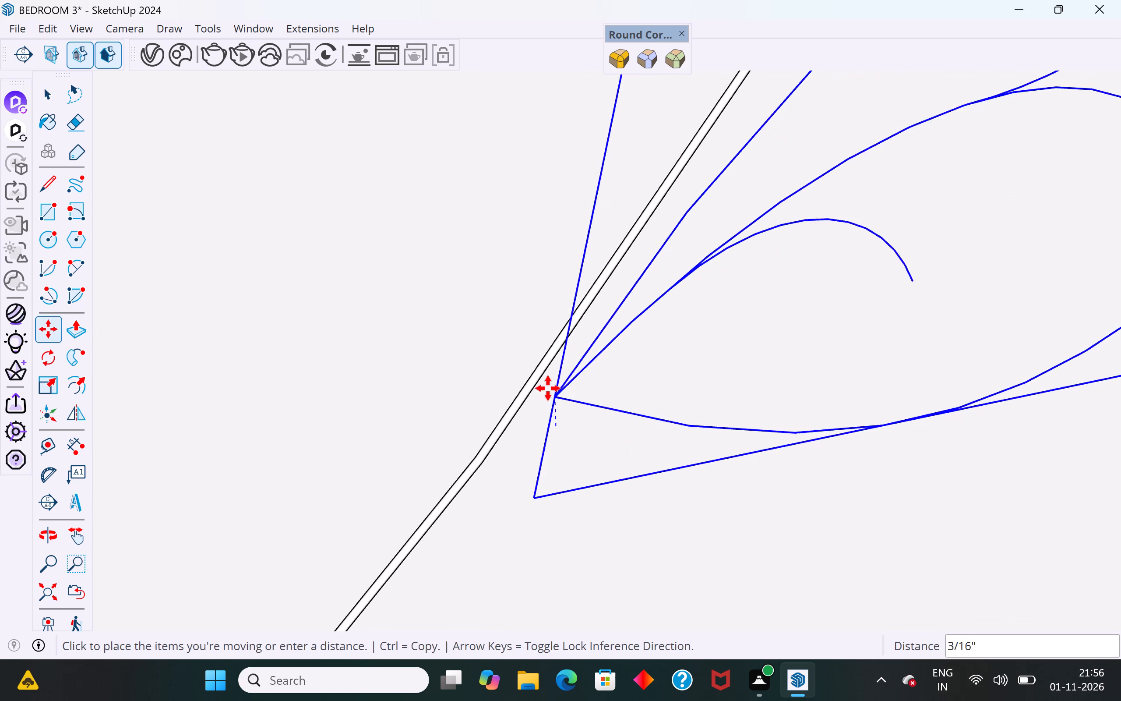
scroll(553, 373, up, 10)
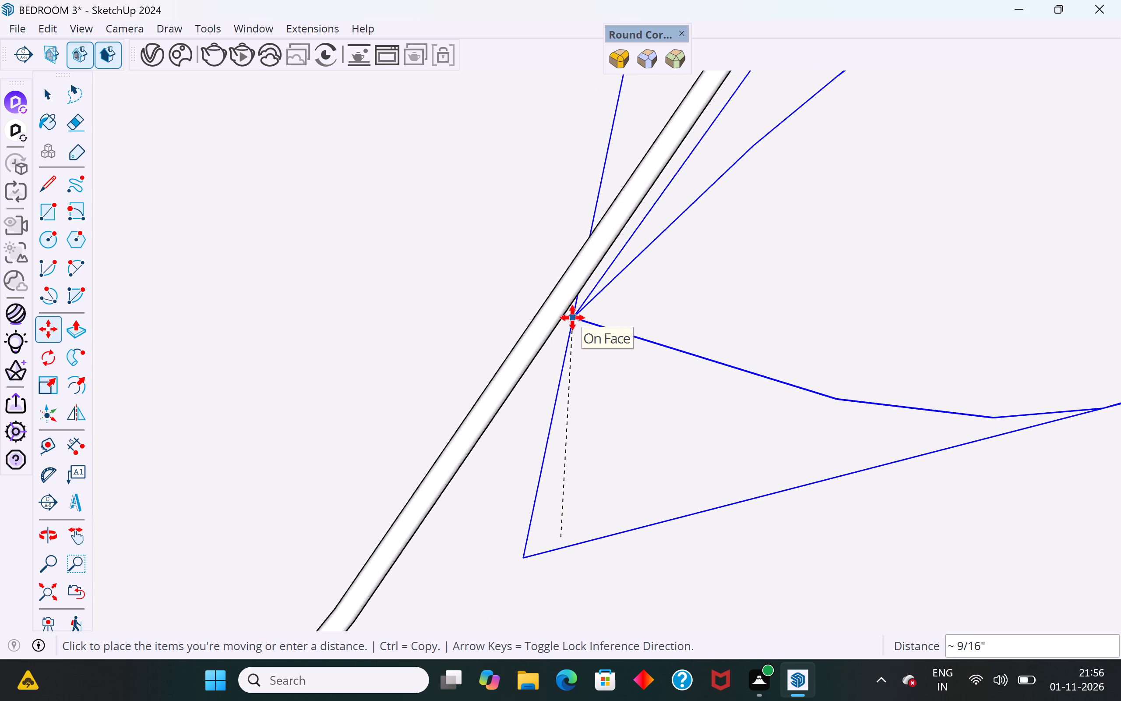
click(572, 315)
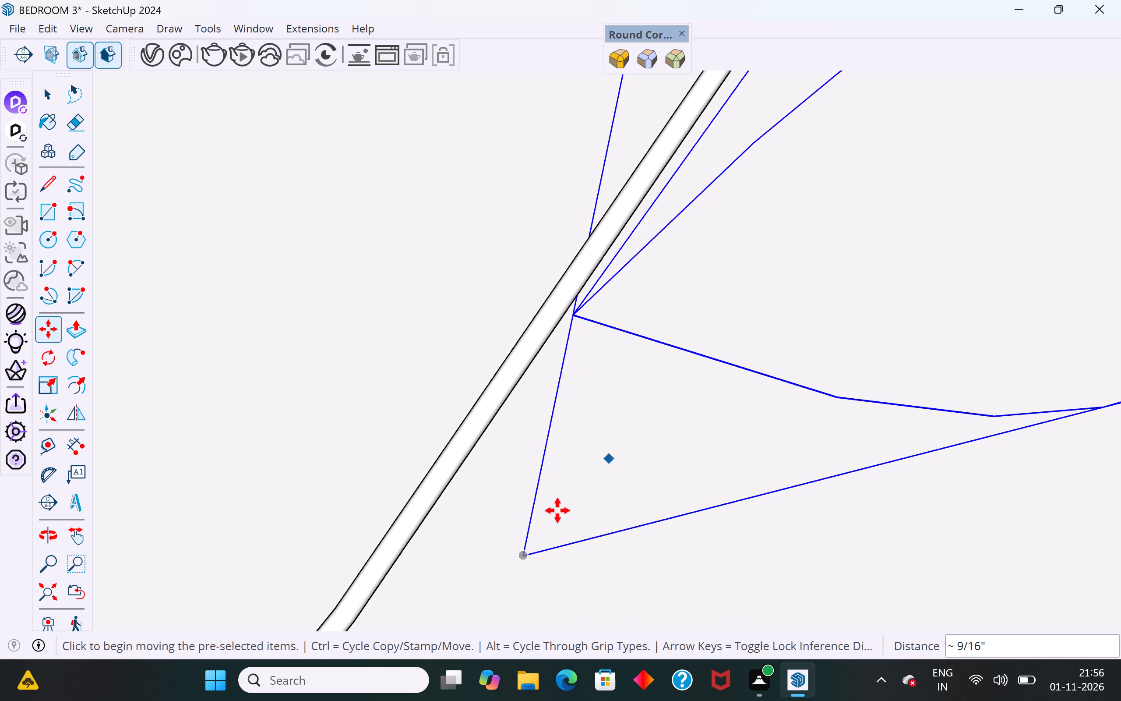
Explode the third-lowest leaf group on the stem's lower side.
scroll(540, 503, down, 20)
scroll(540, 503, down, 2)
scroll(550, 543, down, 5)
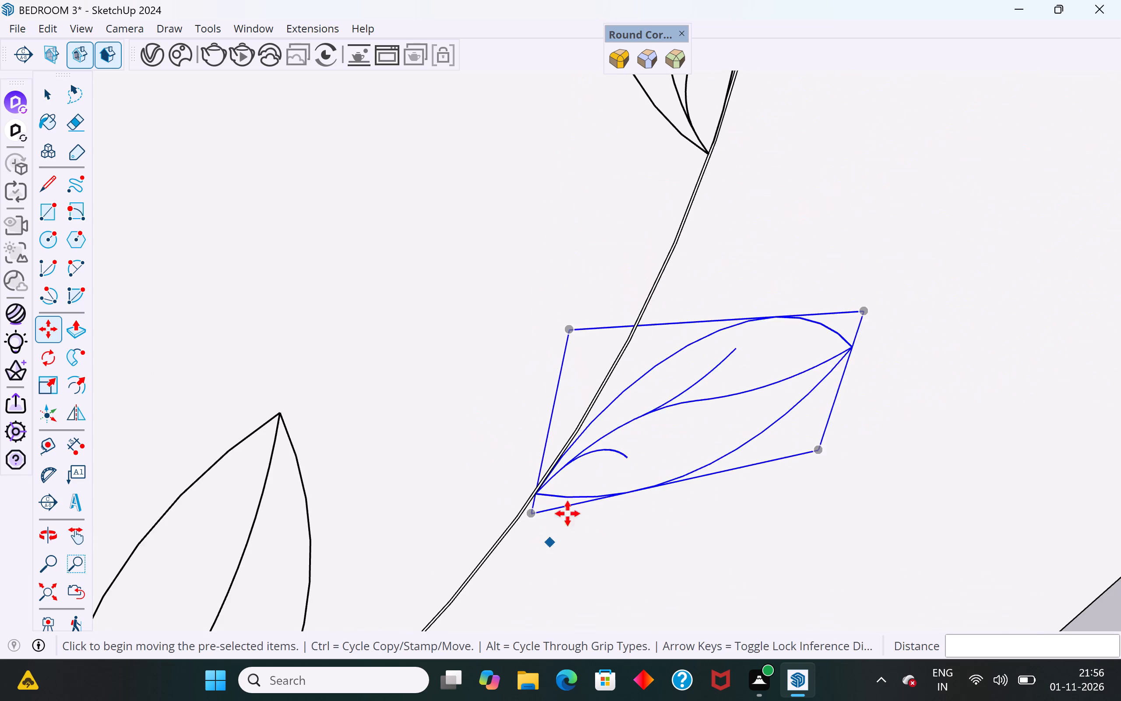
scroll(582, 490, down, 6)
scroll(640, 326, down, 9)
click(49, 93)
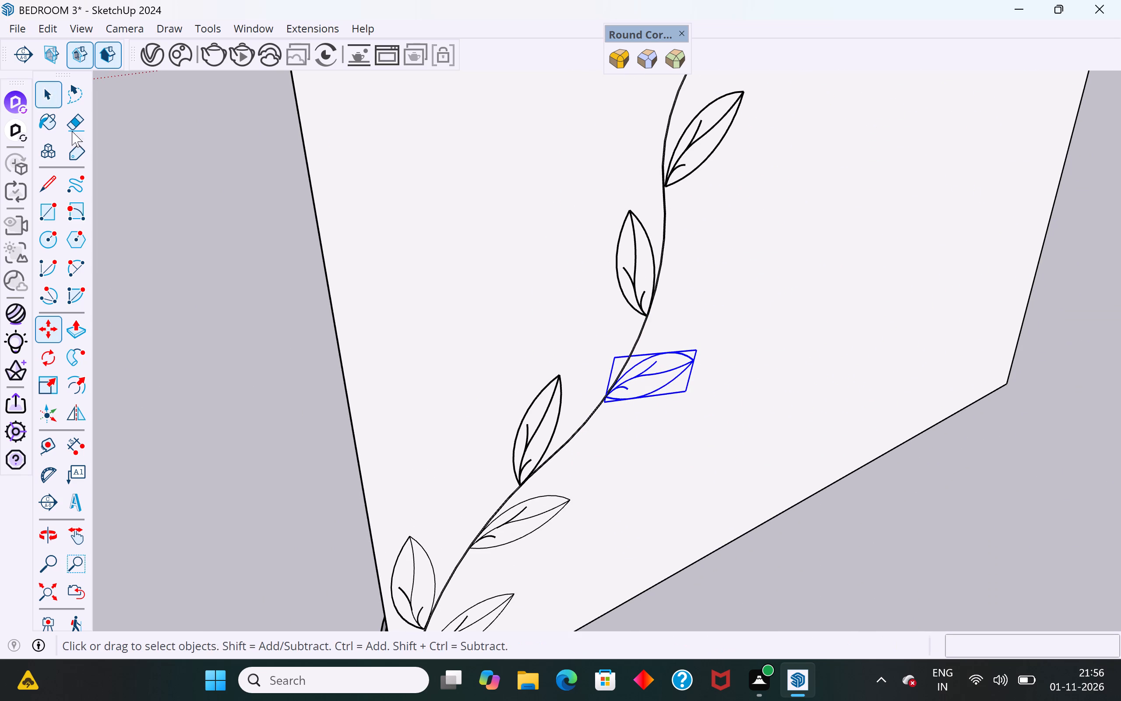
click(247, 364)
click(638, 395)
right_click(638, 395)
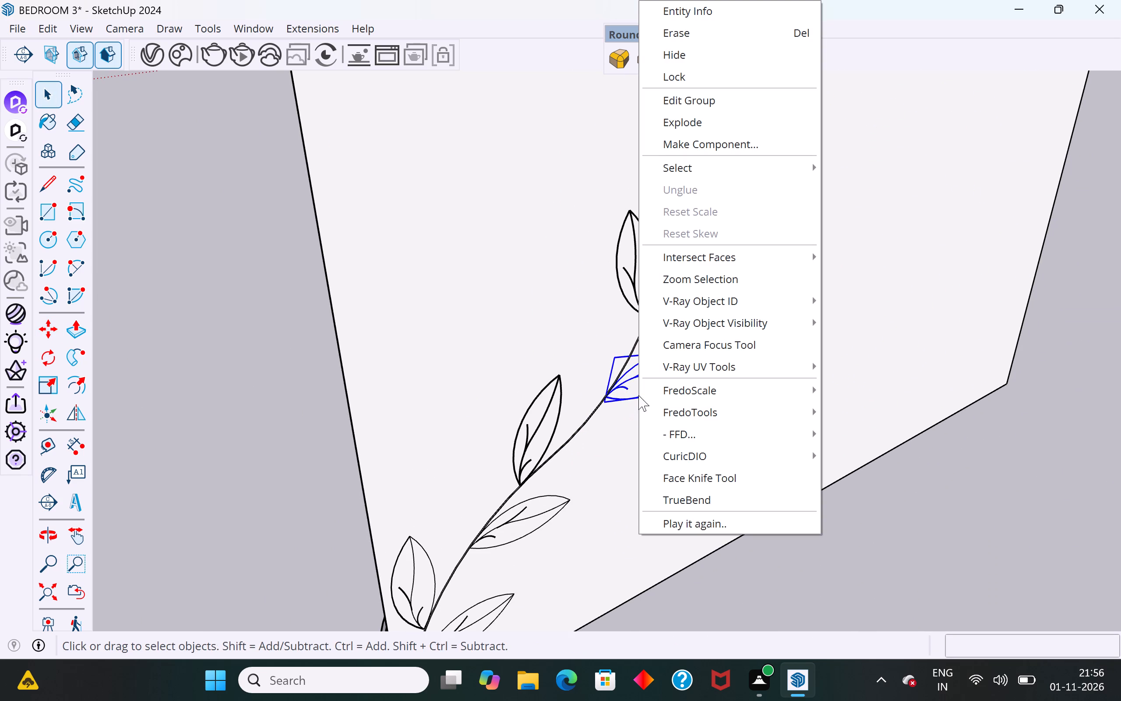
click(712, 123)
click(723, 418)
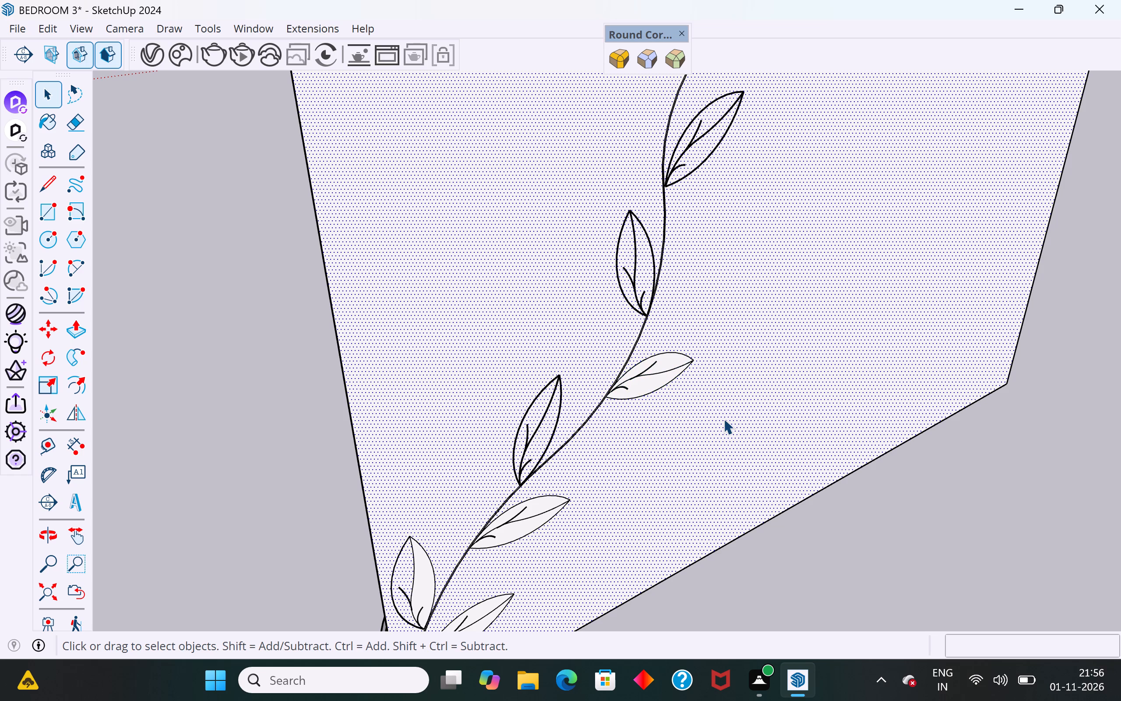
Examine the second-lowest upper-side leaf's outline and inner area against the panel face.
click(656, 432)
click(546, 448)
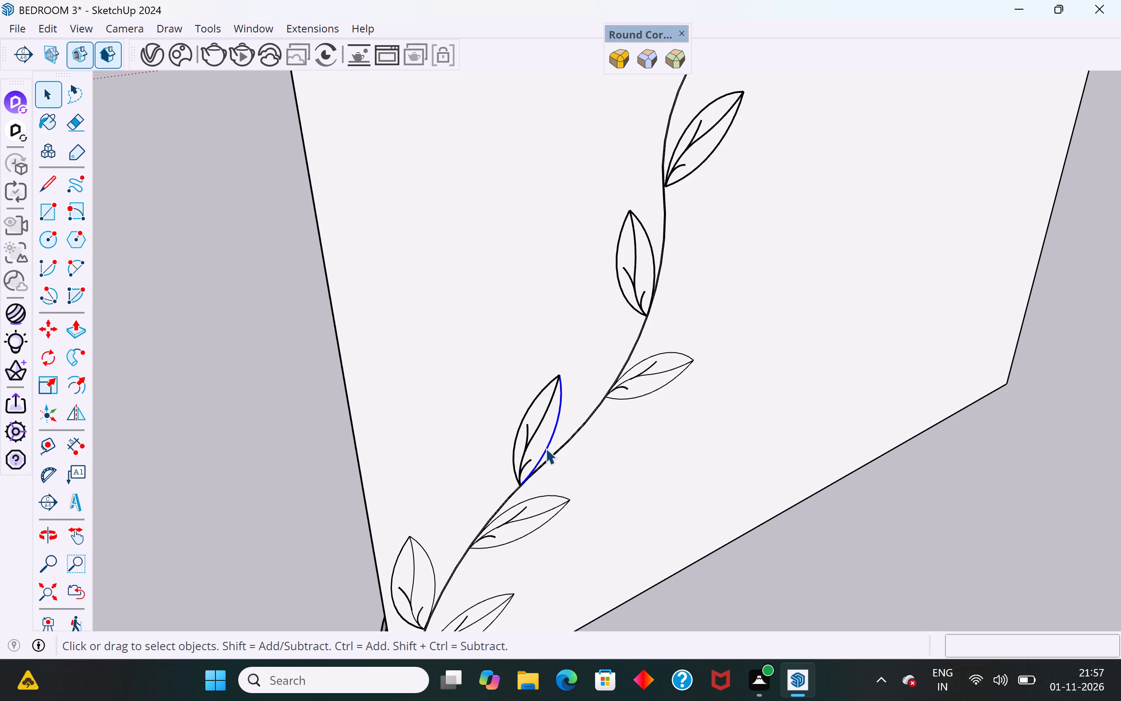
click(546, 438)
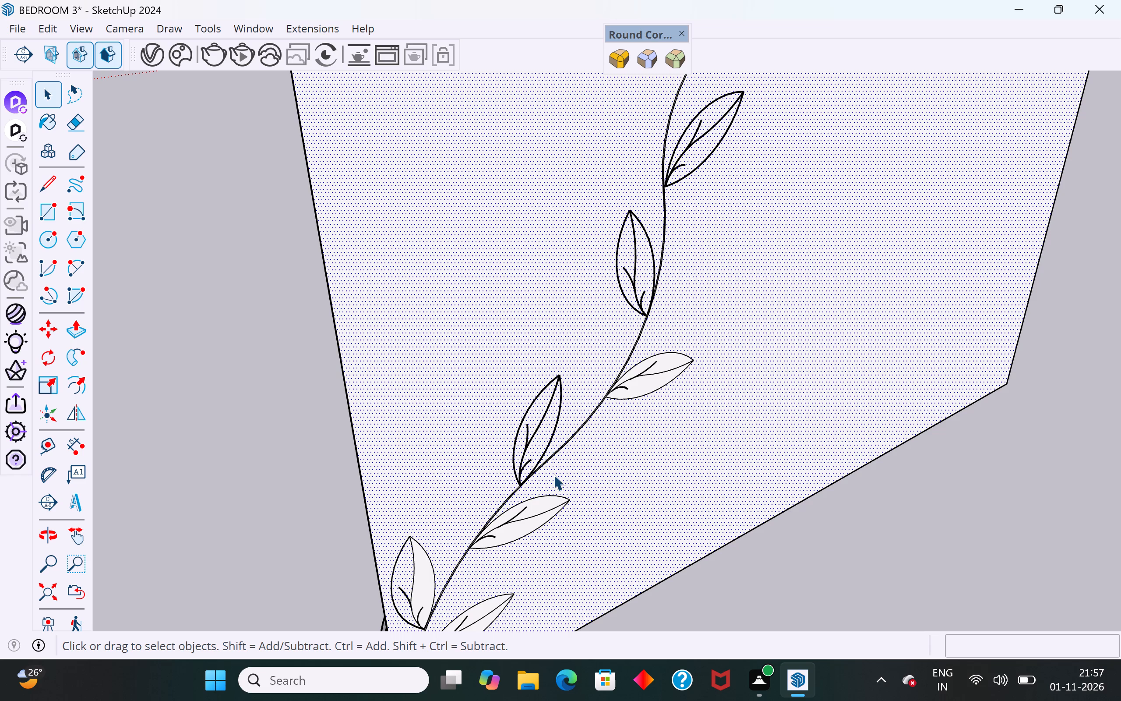
click(289, 492)
scroll(654, 555, down, 5)
middle_drag(793, 580, 563, 508)
click(558, 474)
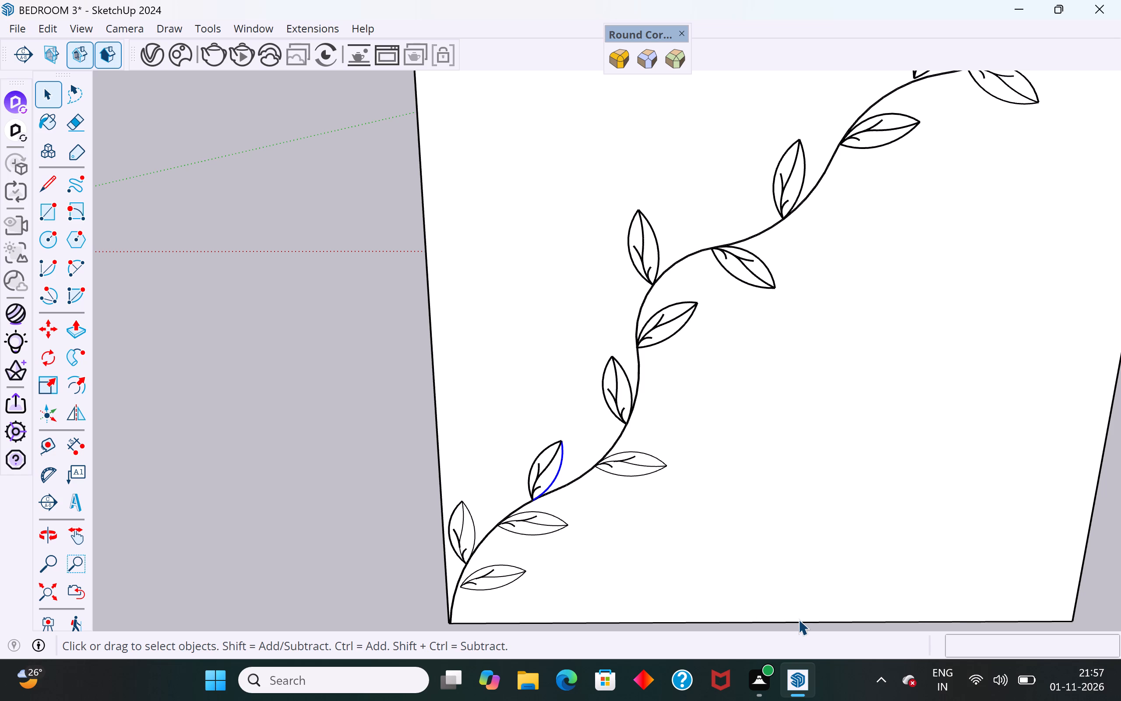
scroll(798, 619, down, 3)
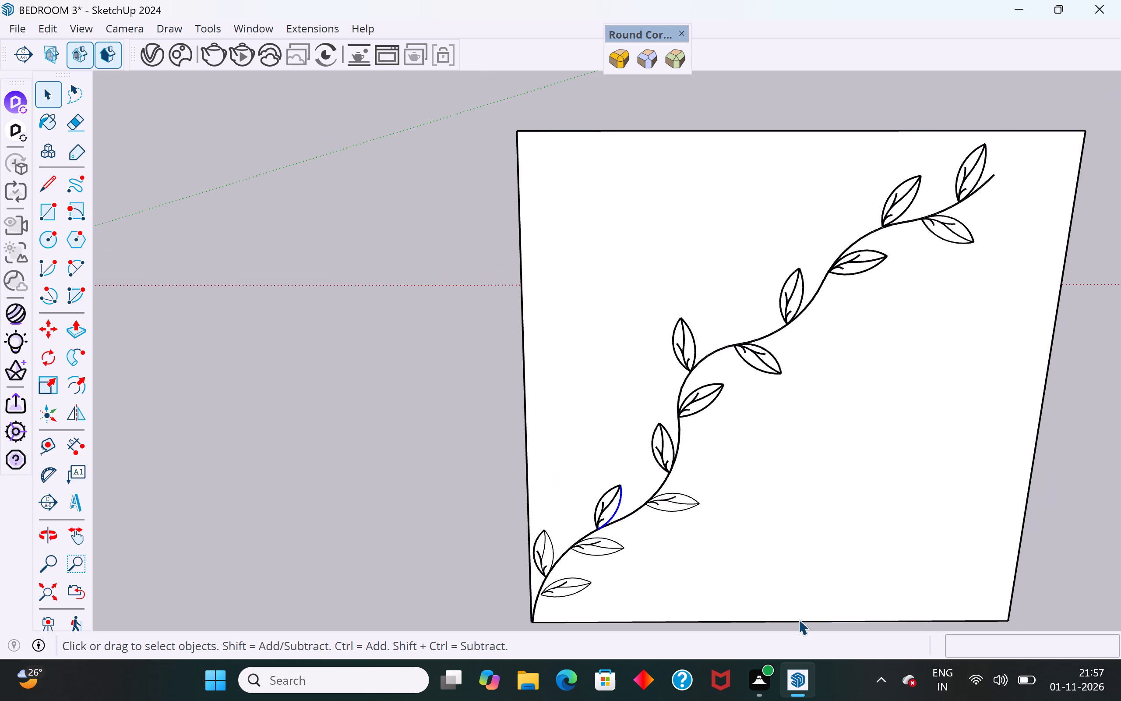
scroll(798, 619, up, 1)
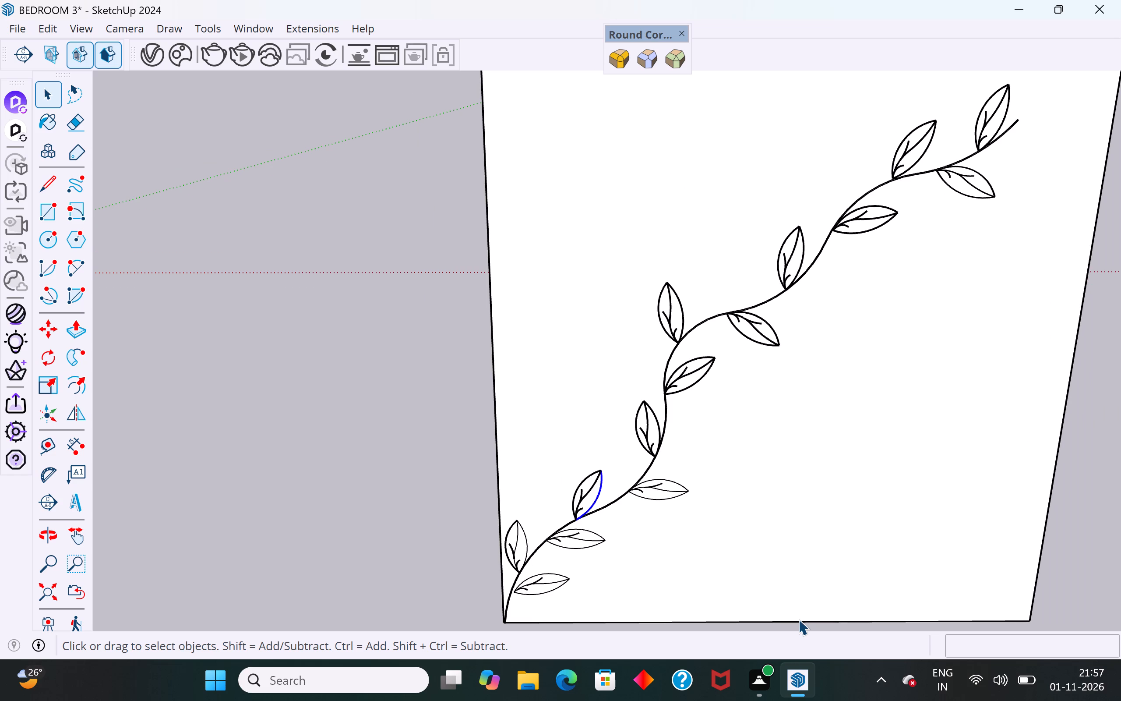
scroll(841, 581, up, 1)
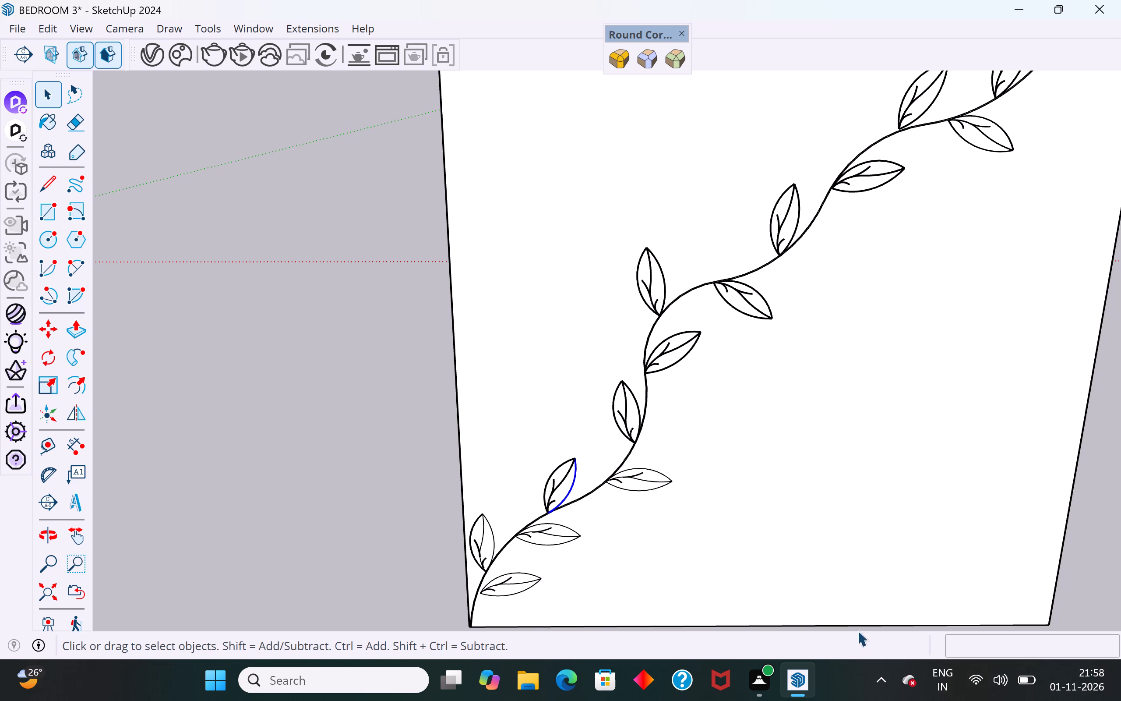
Explode the third-lowest leaf group on the stem's upper side.
scroll(838, 546, up, 3)
scroll(592, 414, up, 4)
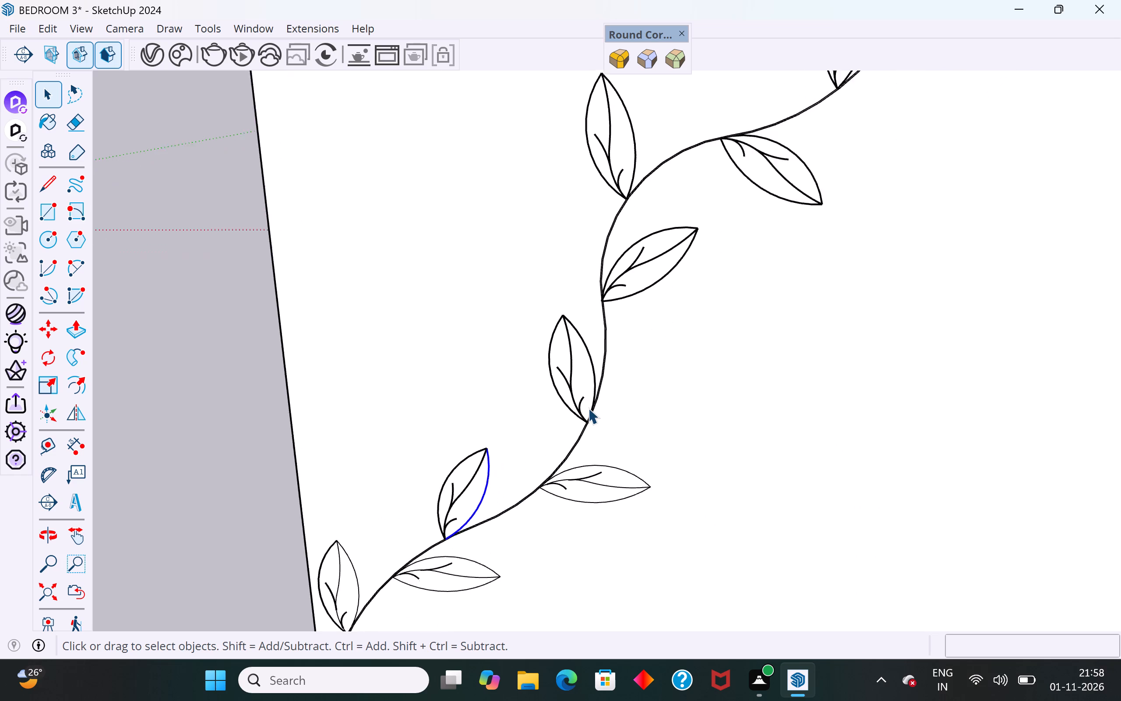
scroll(588, 408, up, 2)
click(593, 364)
right_click(593, 364)
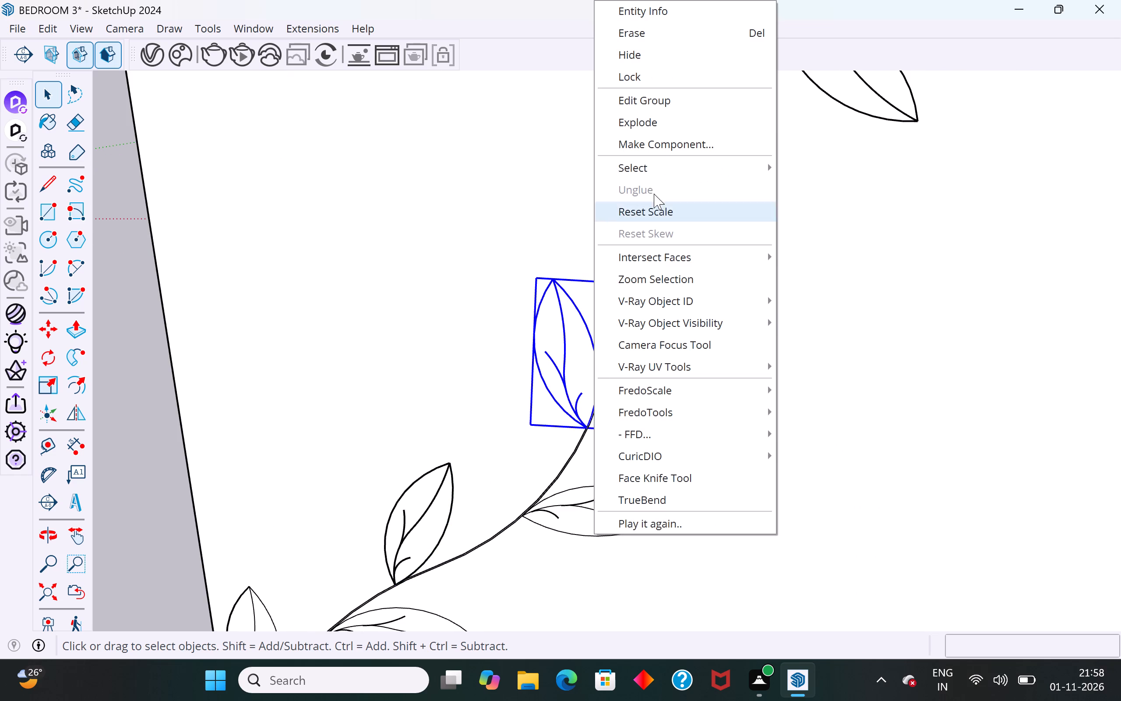
click(649, 127)
click(700, 411)
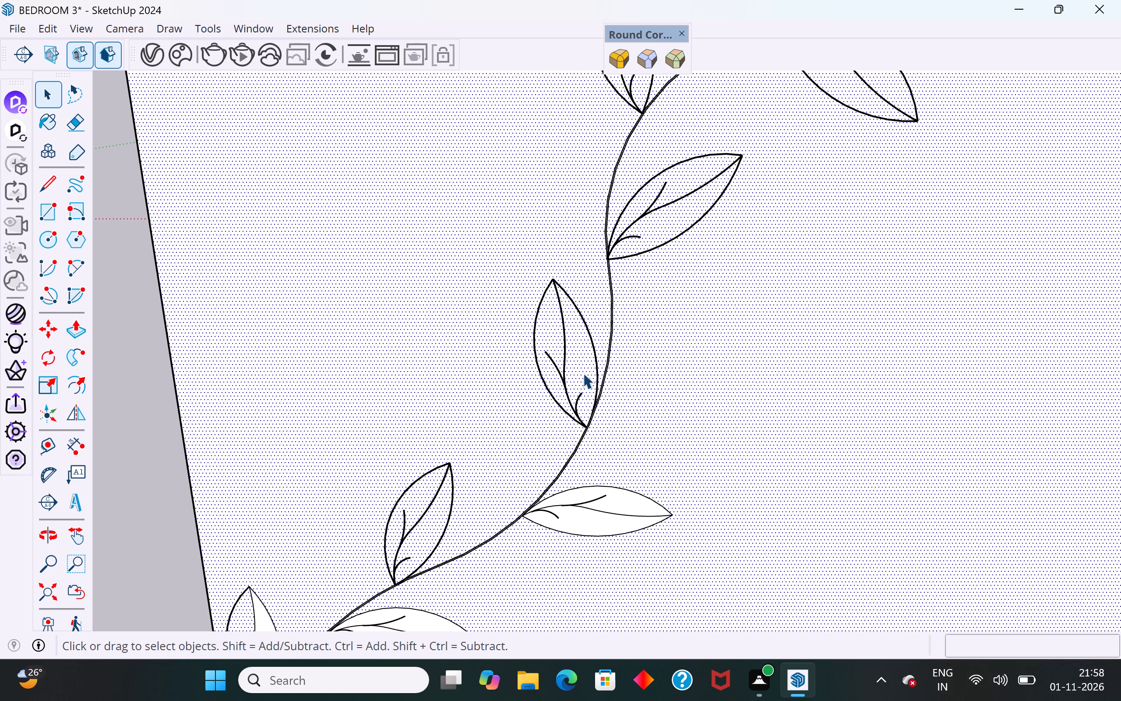
click(583, 373)
Check whether the second-lowest upper-side leaf's interior and outline are separate from the panel face.
scroll(625, 443, down, 4)
click(495, 503)
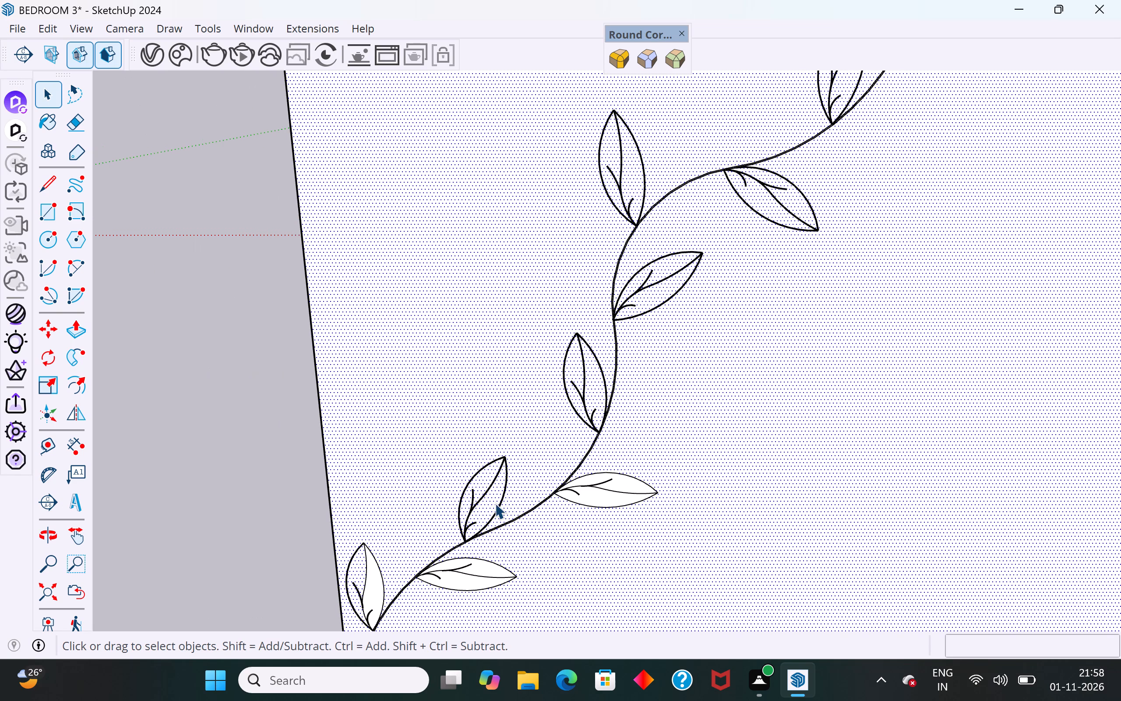
click(494, 488)
click(494, 477)
click(503, 472)
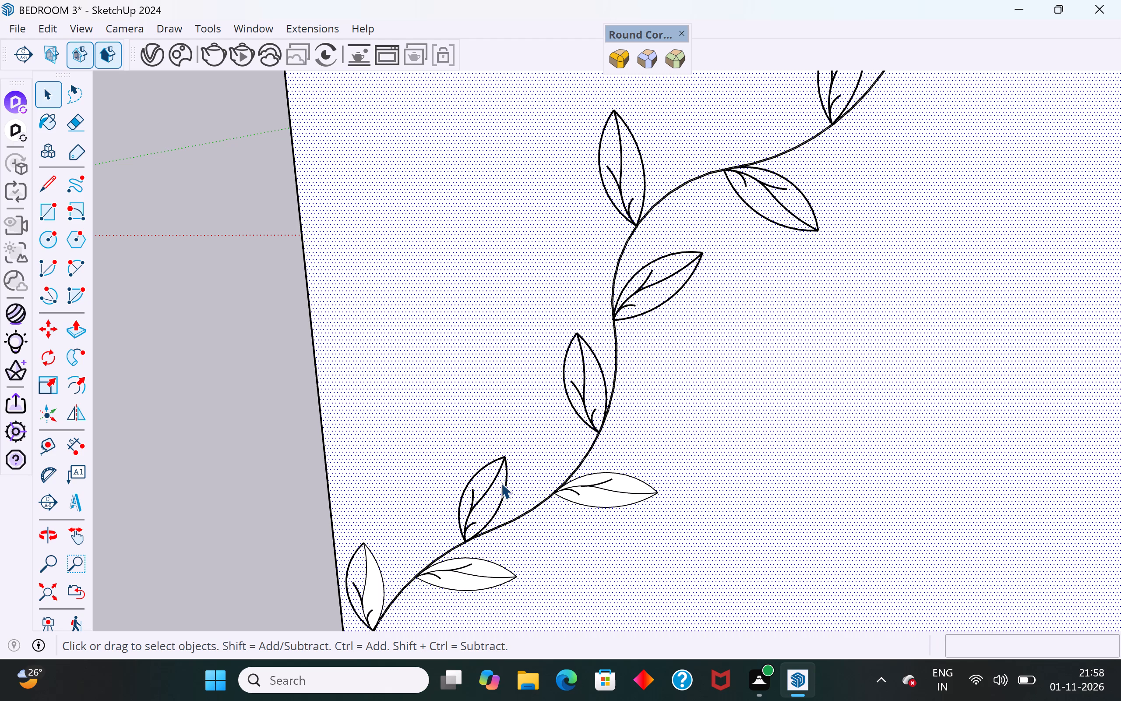
click(501, 483)
click(505, 496)
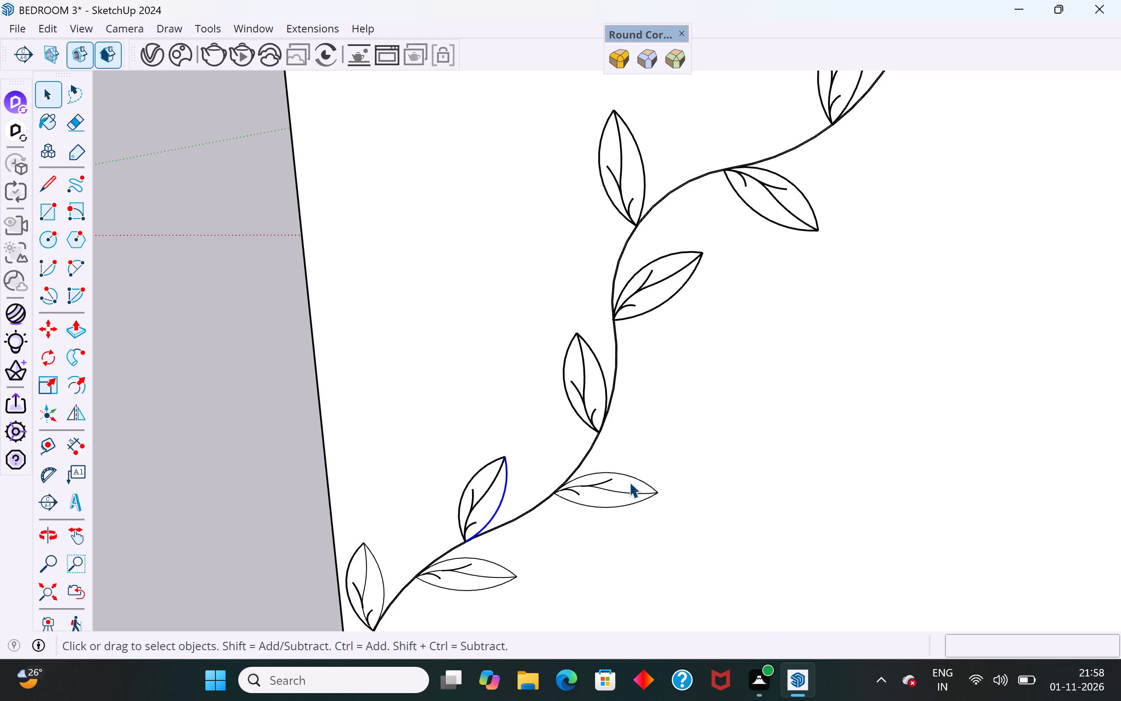
Examine how the fourth-lowest lower-side leaf group and its neighbours sit against the panel face, including edge-on.
middle_drag(604, 512, 758, 425)
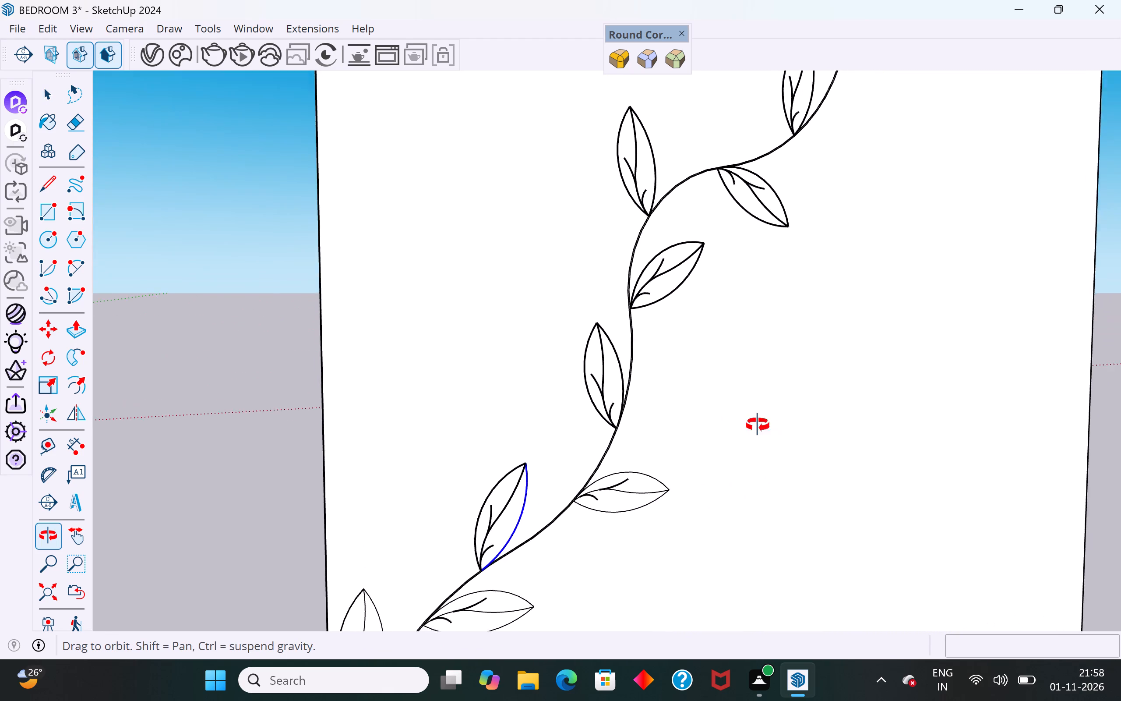
middle_drag(758, 425, 689, 430)
click(673, 287)
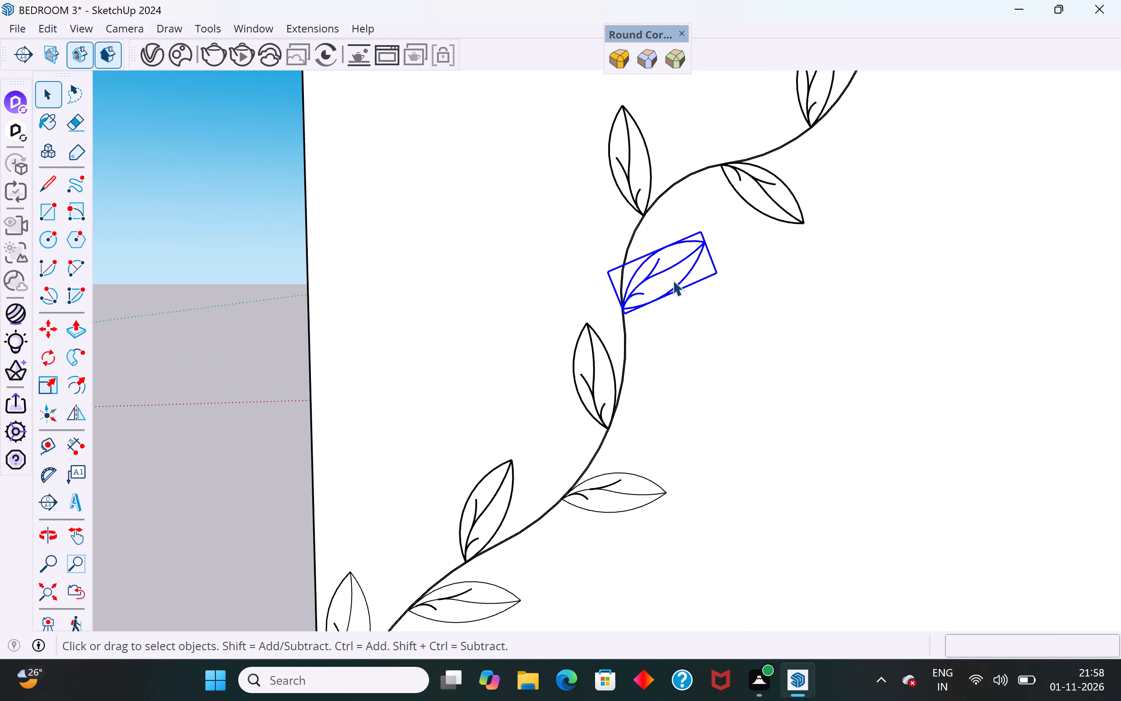
scroll(631, 310, up, 16)
middle_drag(666, 306, 582, 308)
scroll(560, 331, up, 4)
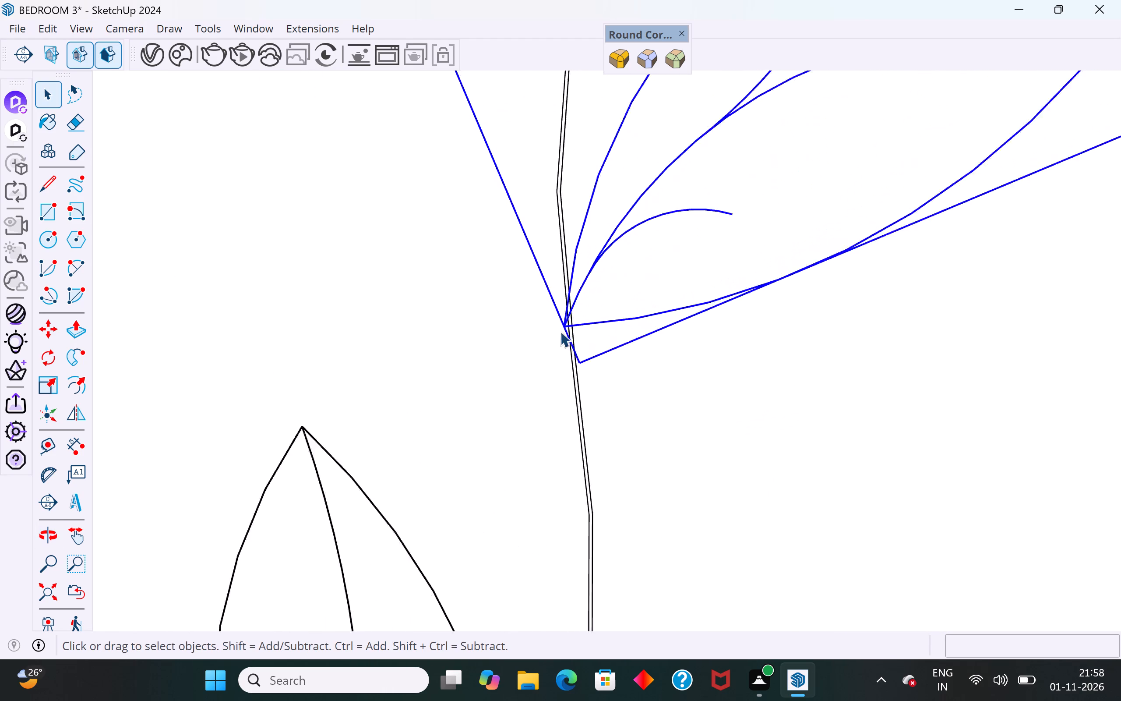
middle_drag(573, 338, 851, 300)
middle_drag(640, 358, 812, 396)
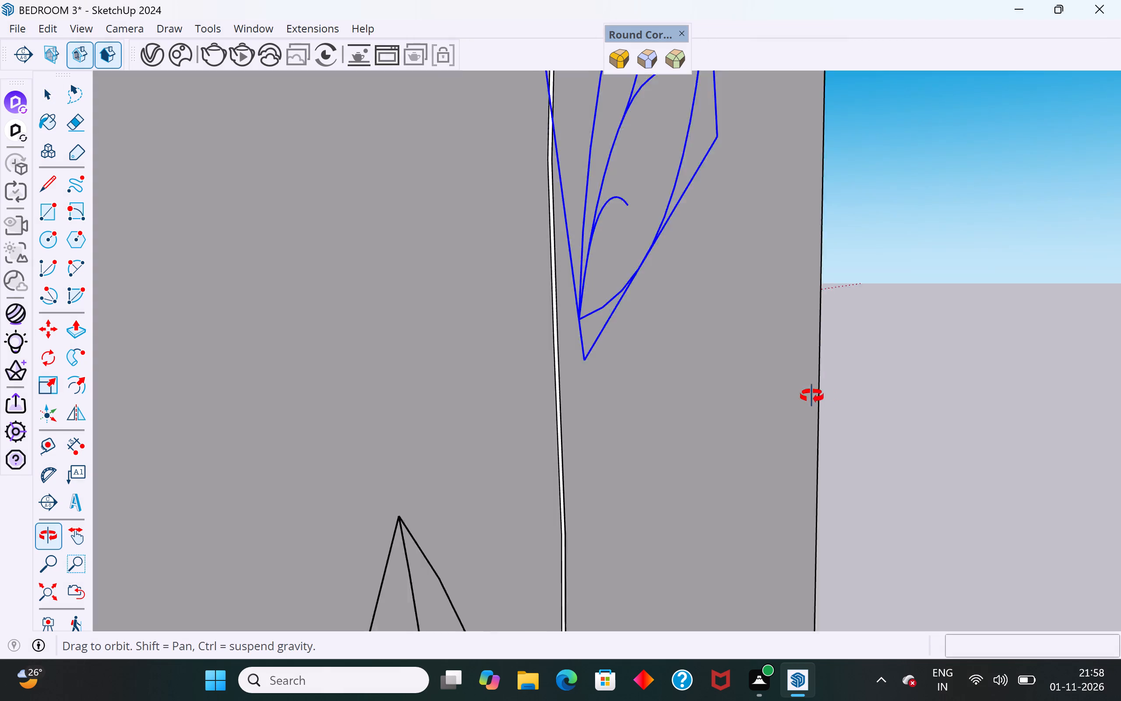
middle_drag(812, 396, 751, 408)
scroll(764, 387, up, 1)
scroll(841, 258, down, 11)
scroll(806, 476, up, 2)
middle_drag(818, 447, 888, 346)
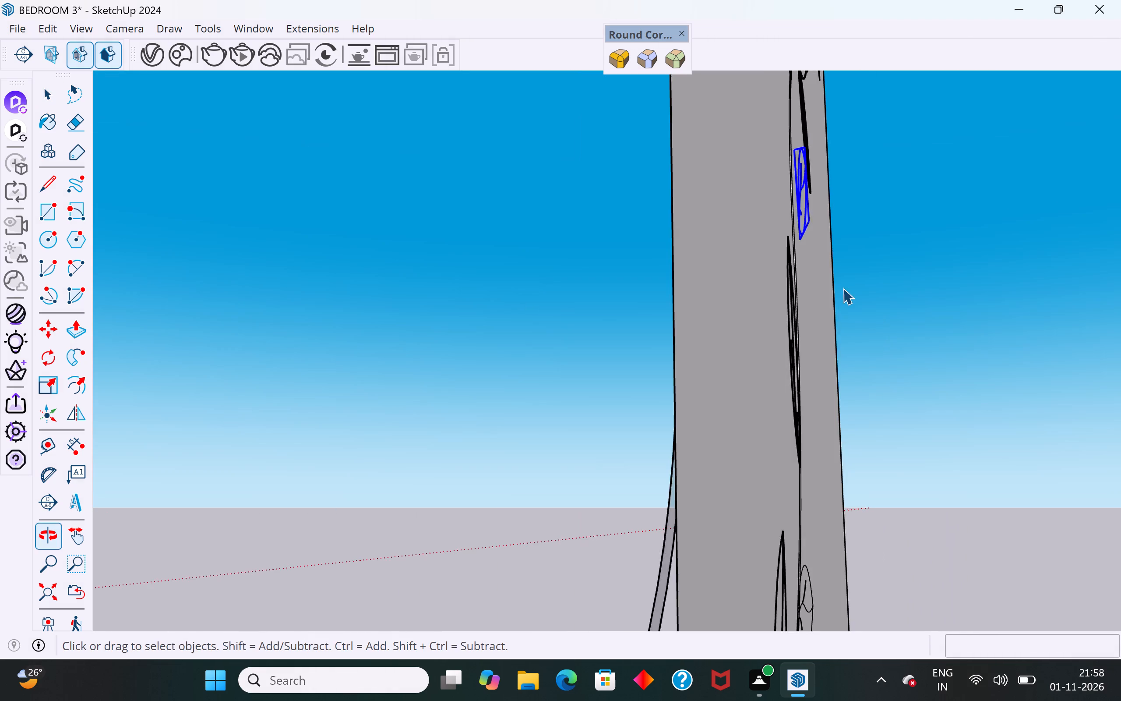
scroll(839, 286, down, 6)
scroll(828, 469, up, 13)
scroll(814, 372, down, 6)
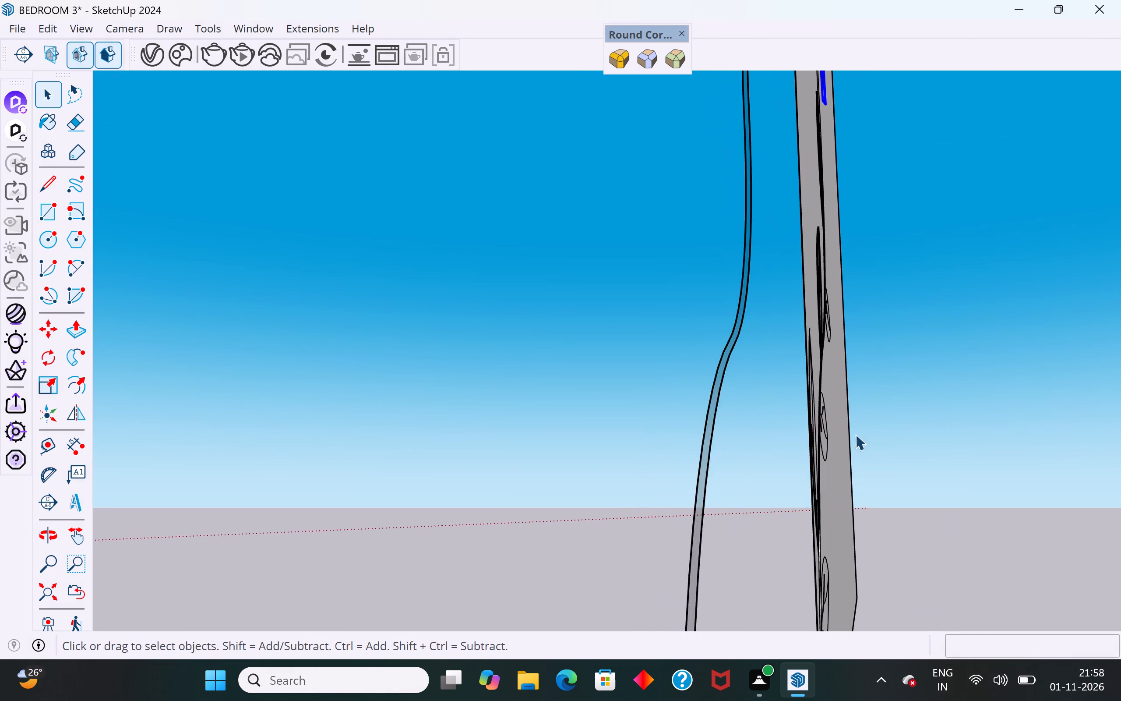
middle_drag(806, 514, 425, 584)
scroll(698, 285, down, 1)
Move the second-lowest upper-side leaf's outline and vein curves together about 1/16" from the leaf base onto the panel face.
click(727, 323)
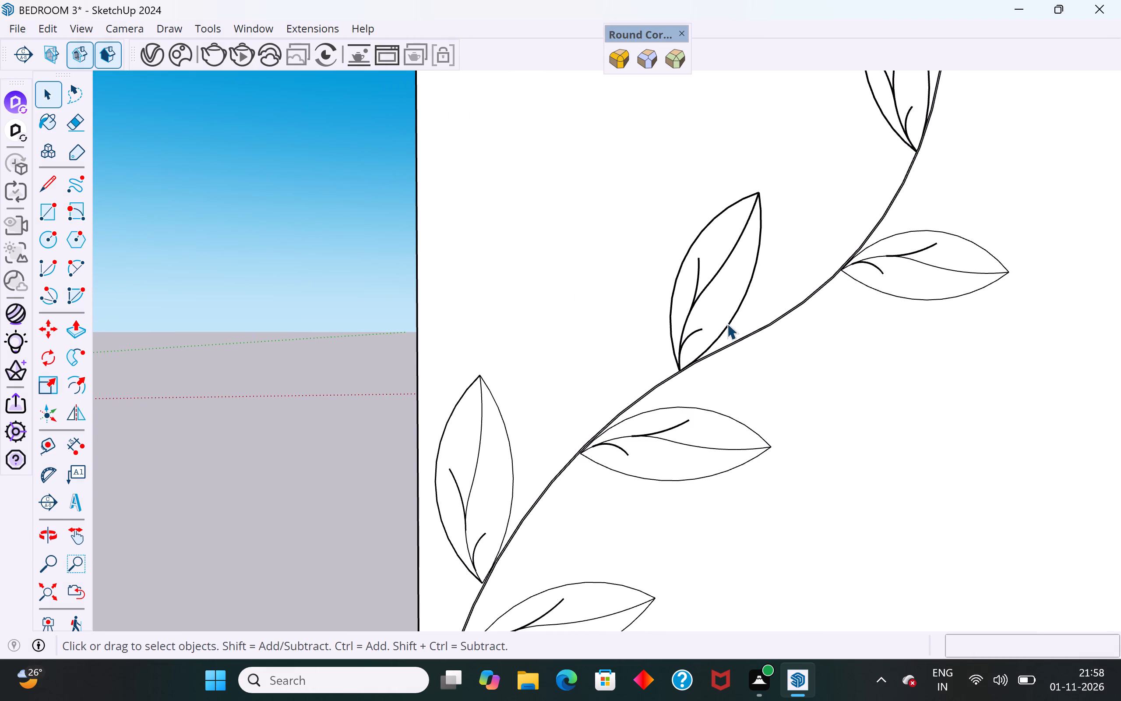
scroll(664, 368, up, 4)
middle_drag(694, 380, 991, 456)
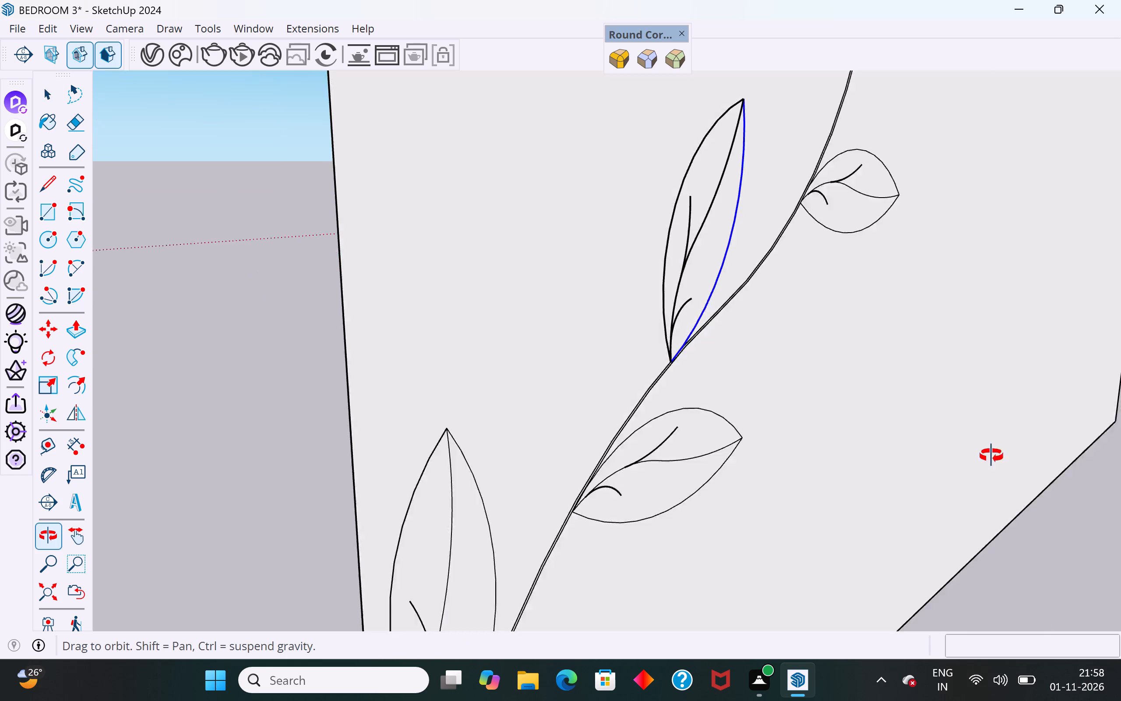
middle_drag(991, 456, 994, 478)
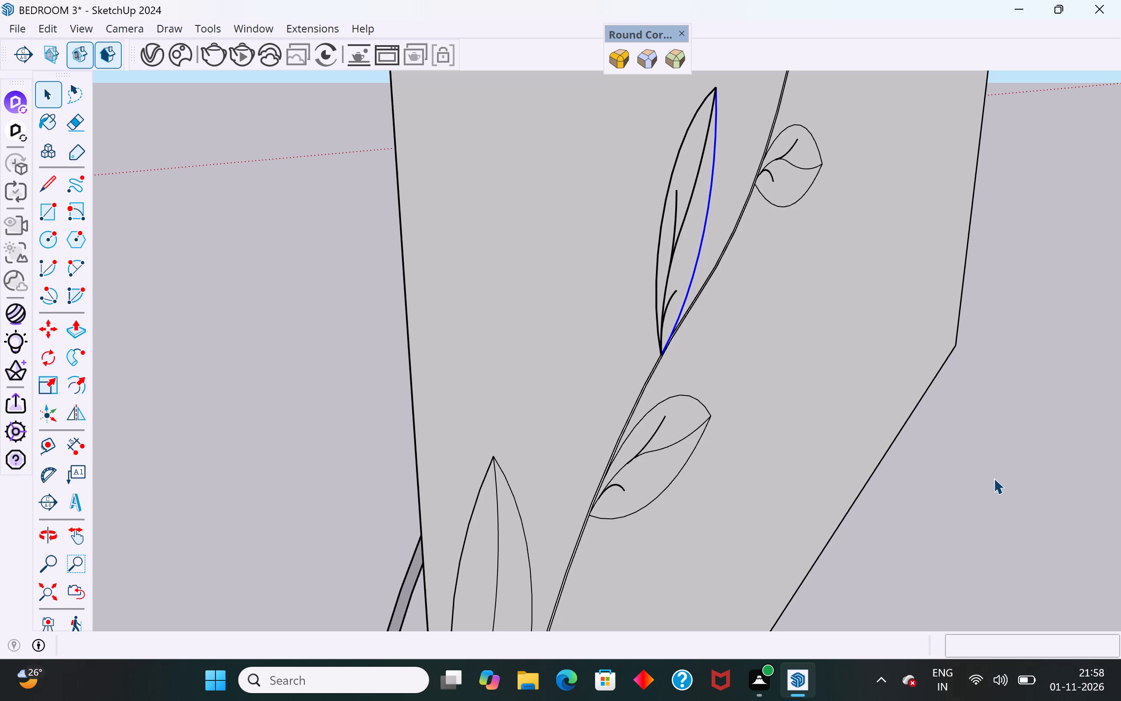
scroll(676, 297, up, 12)
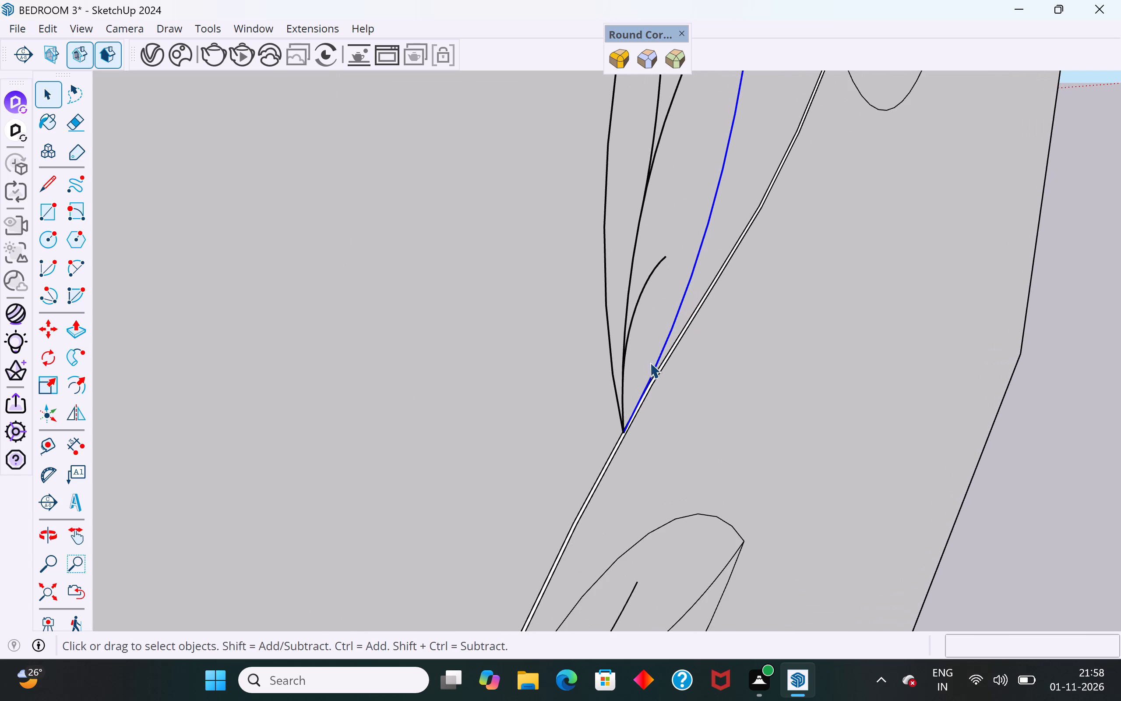
shift+click(617, 401)
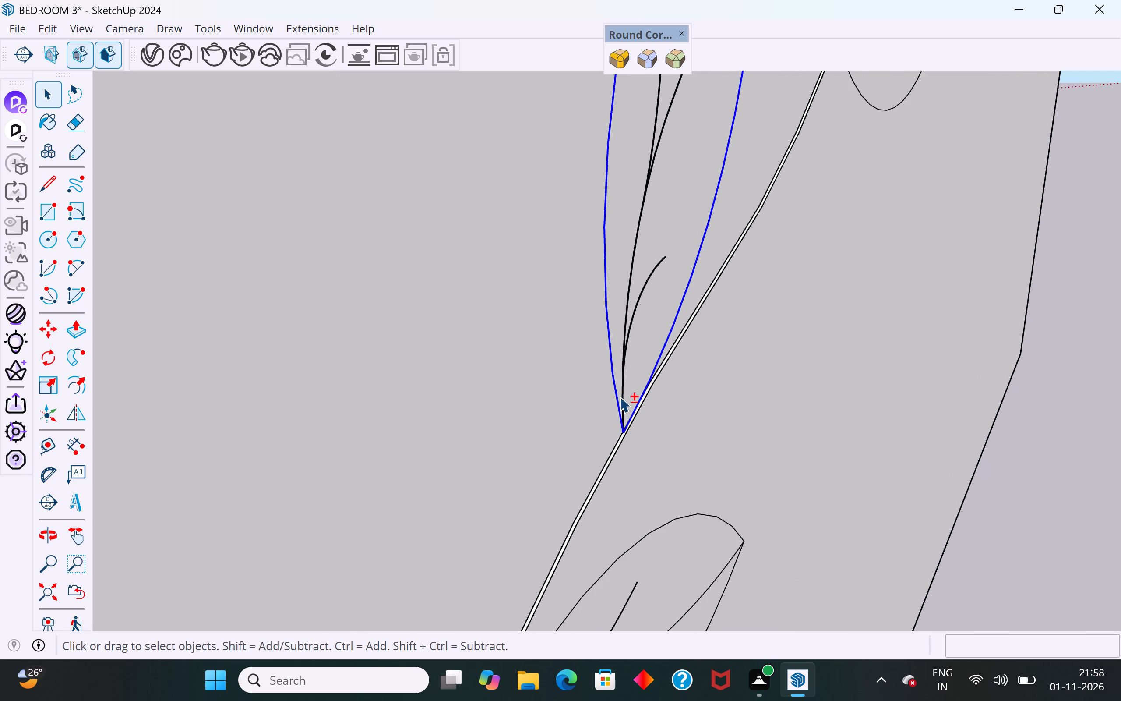
shift+click(622, 395)
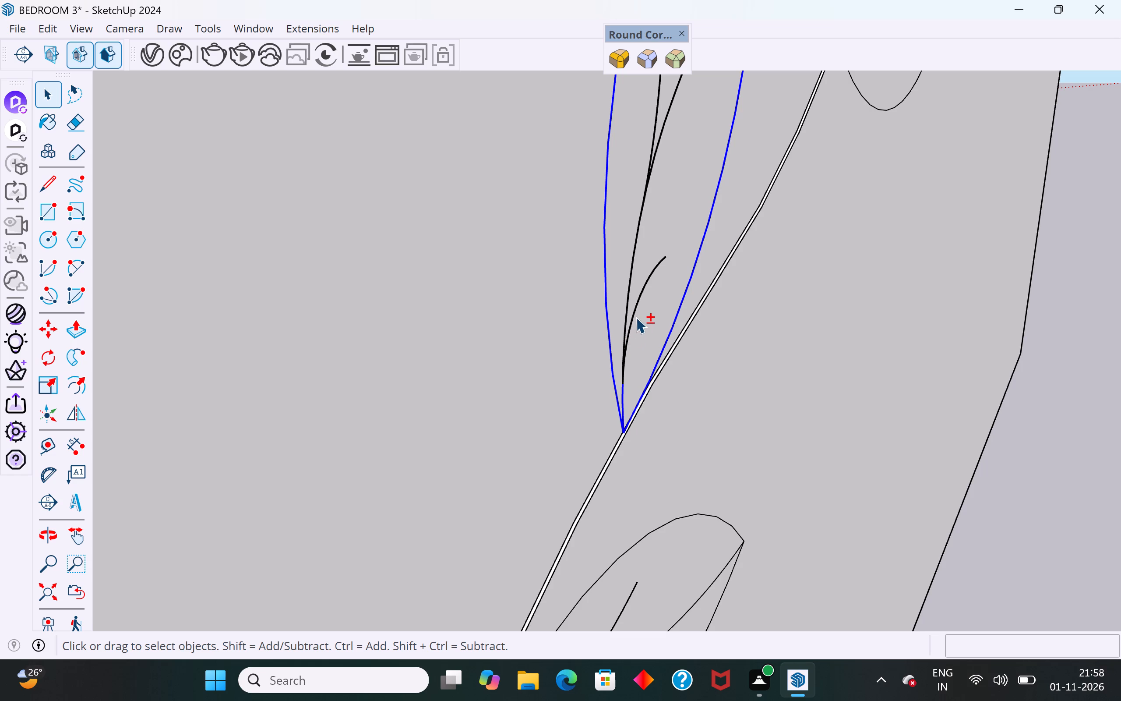
shift+click(636, 312)
shift+click(628, 303)
scroll(615, 481, down, 5)
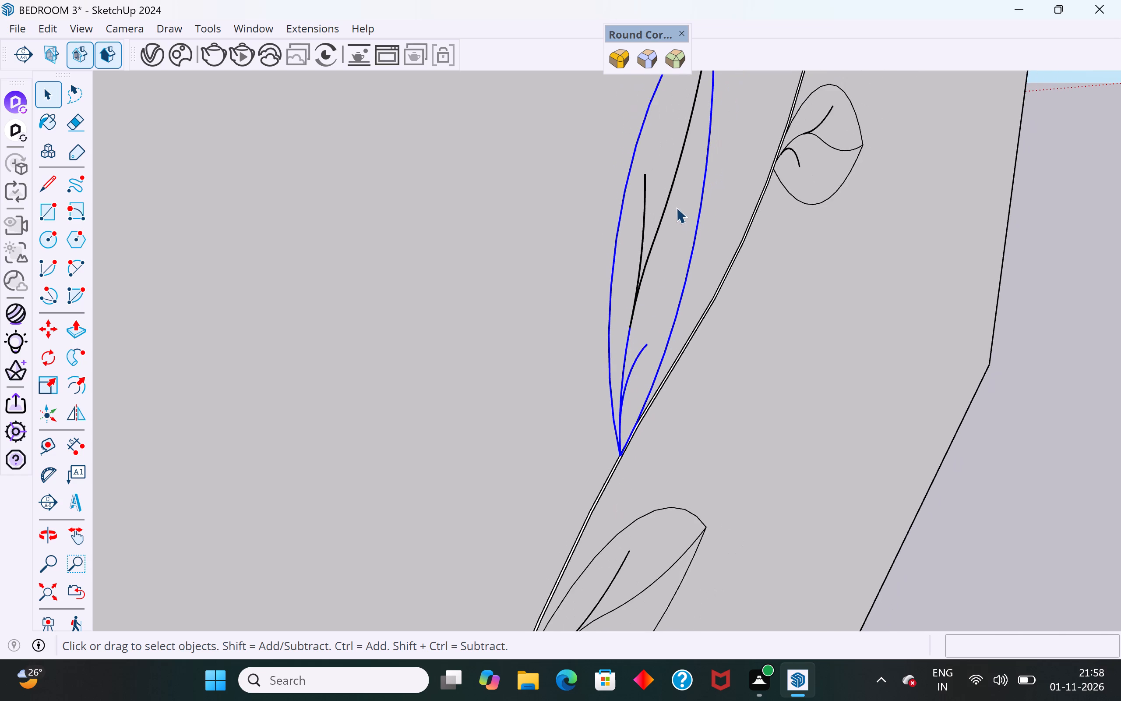
scroll(673, 197, up, 2)
shift+click(673, 186)
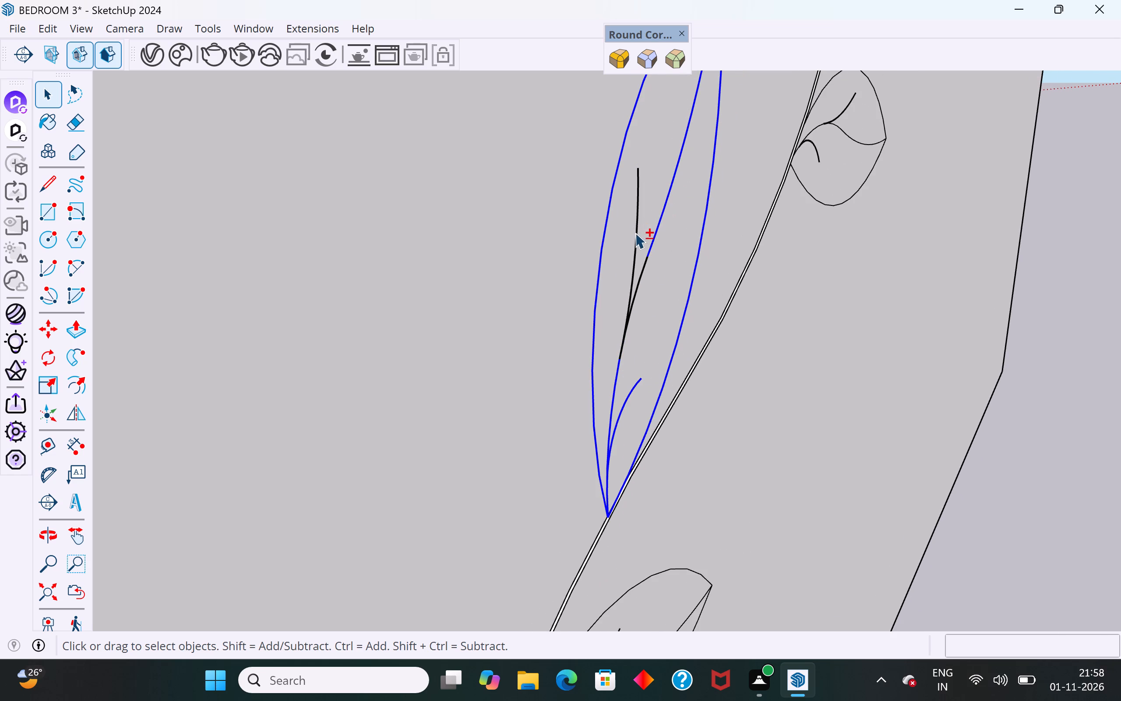
shift+click(638, 234)
shift+click(640, 277)
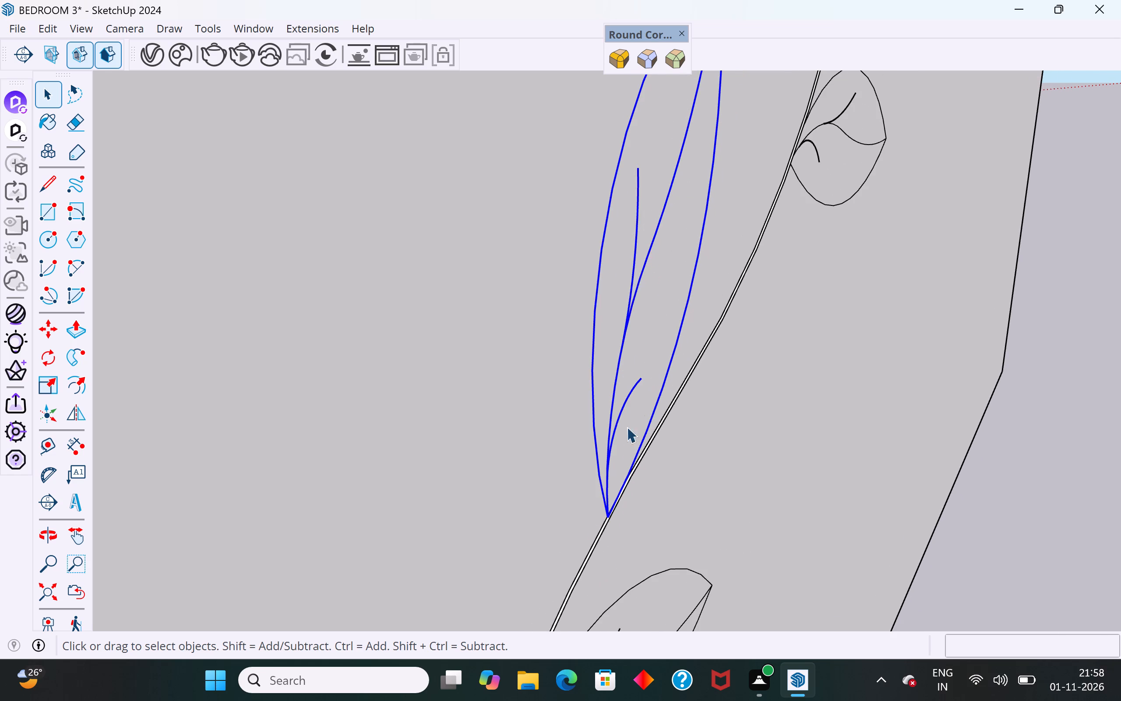
scroll(590, 517, down, 11)
scroll(609, 526, up, 13)
key(m)
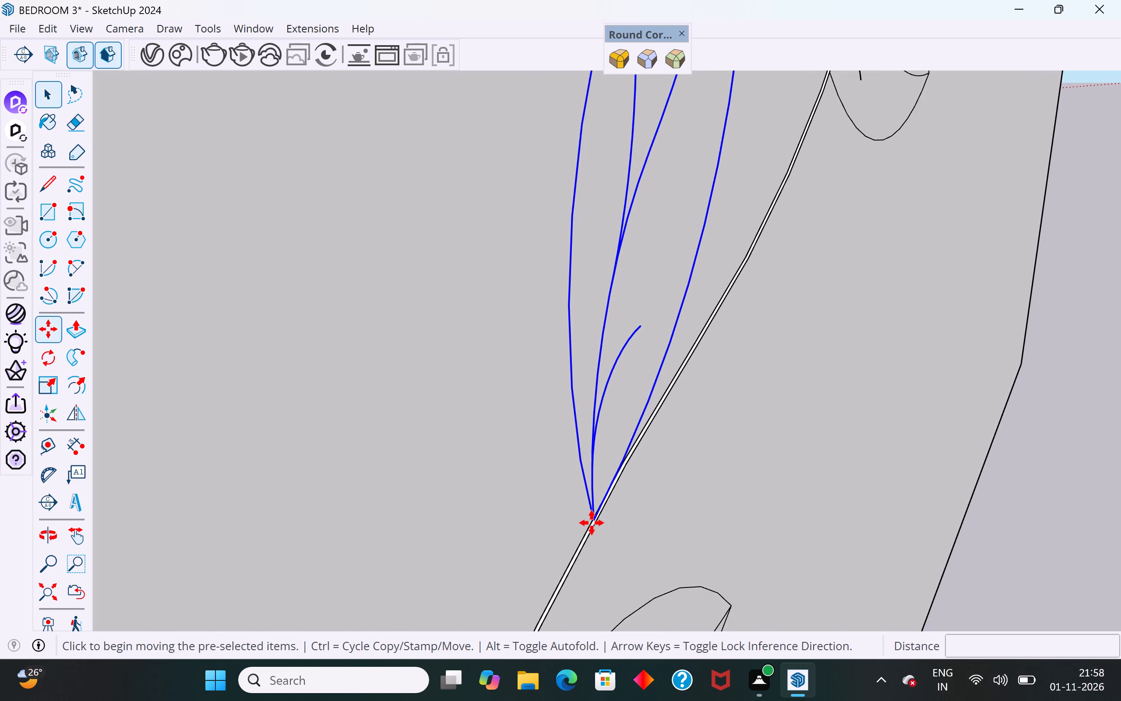
scroll(592, 523, up, 15)
middle_drag(592, 523, 684, 341)
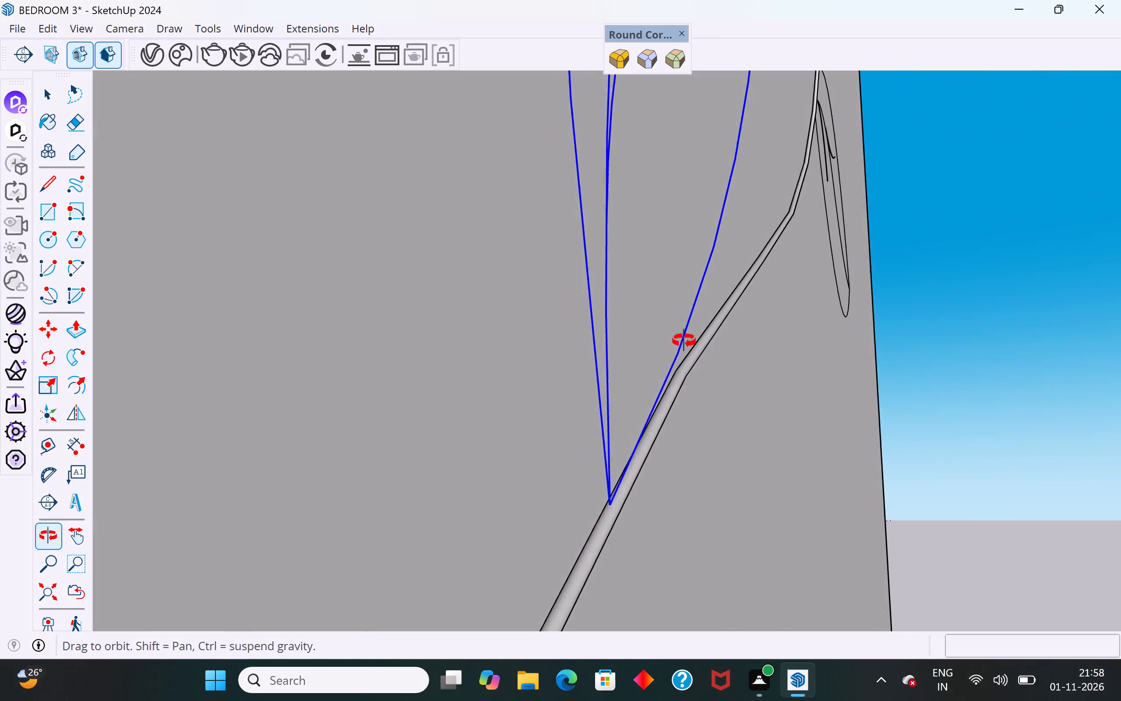
middle_drag(684, 341, 745, 315)
click(622, 496)
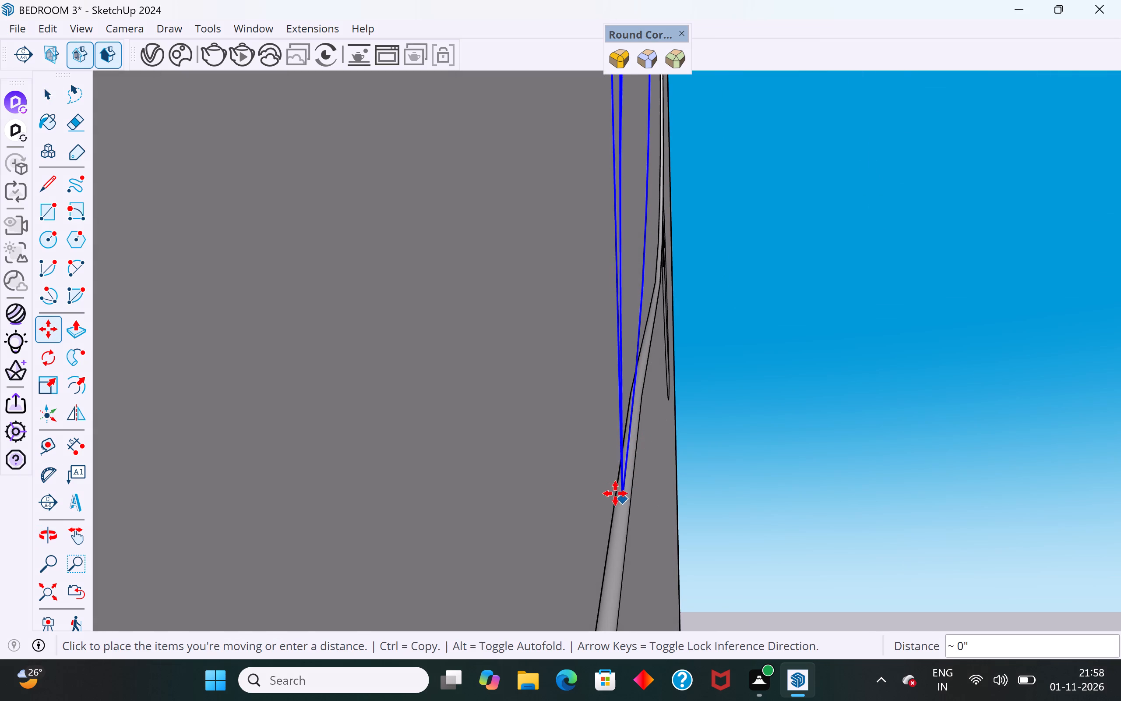
scroll(608, 495, up, 6)
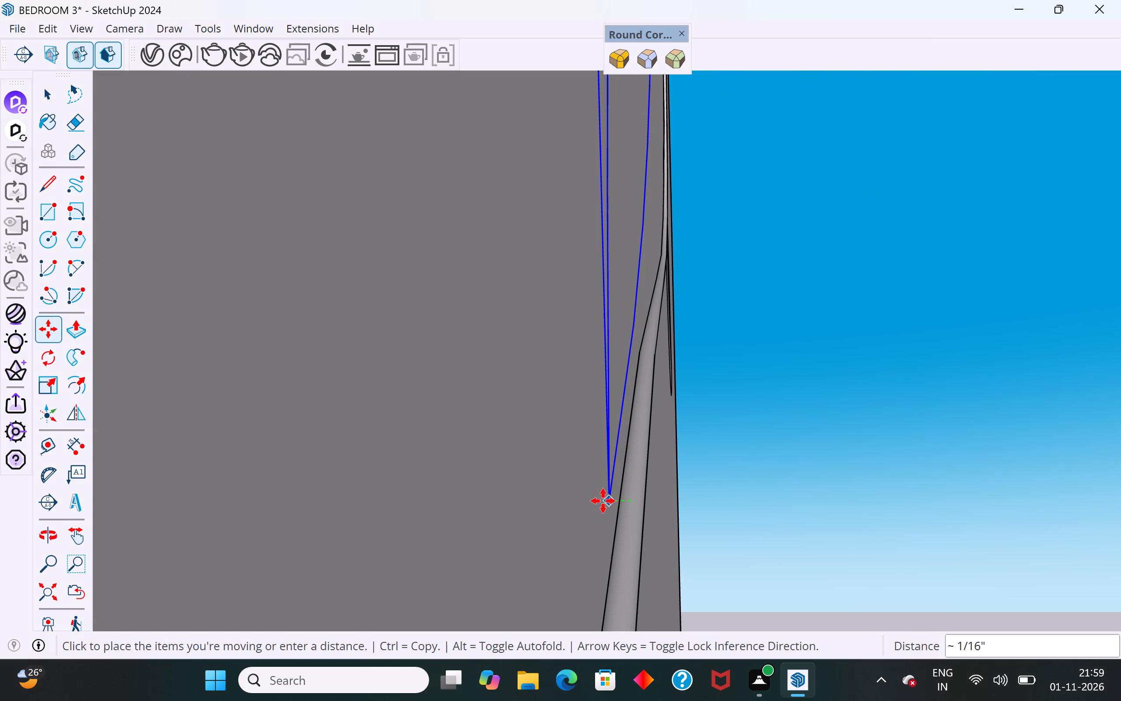
click(608, 502)
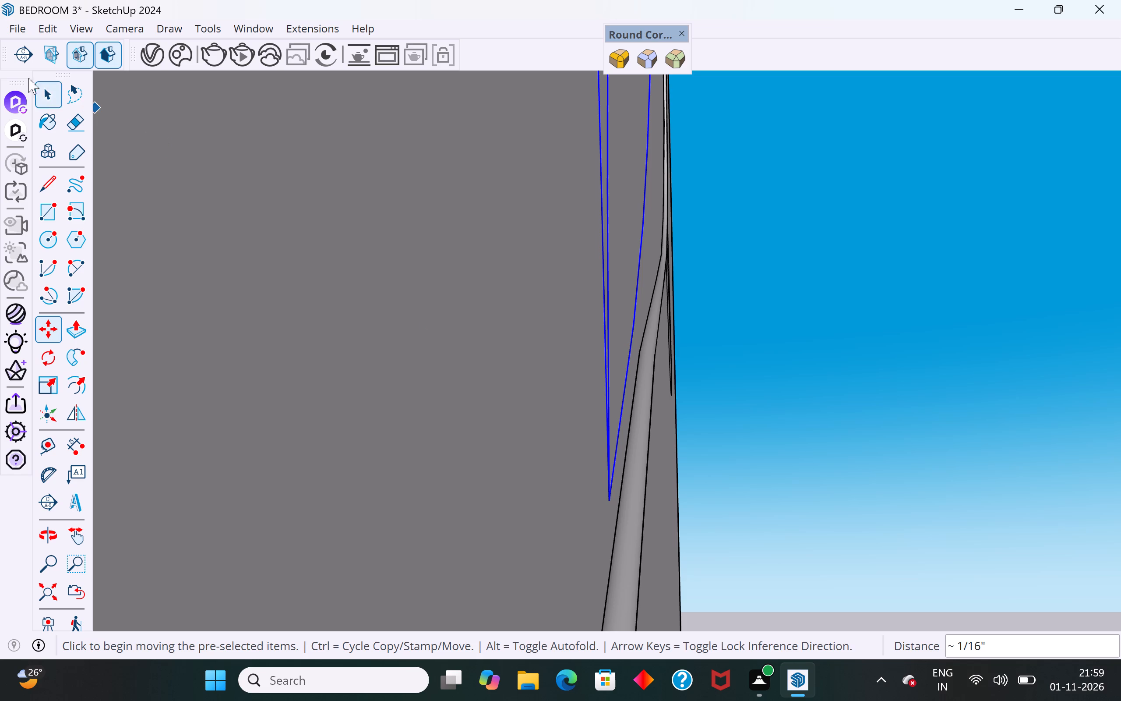
click(47, 93)
click(933, 372)
Check whether the second-lowest upper-side leaf's interior is a separate face from the panel.
scroll(933, 372, down, 7)
middle_drag(933, 372, 513, 485)
click(746, 316)
scroll(737, 320, down, 16)
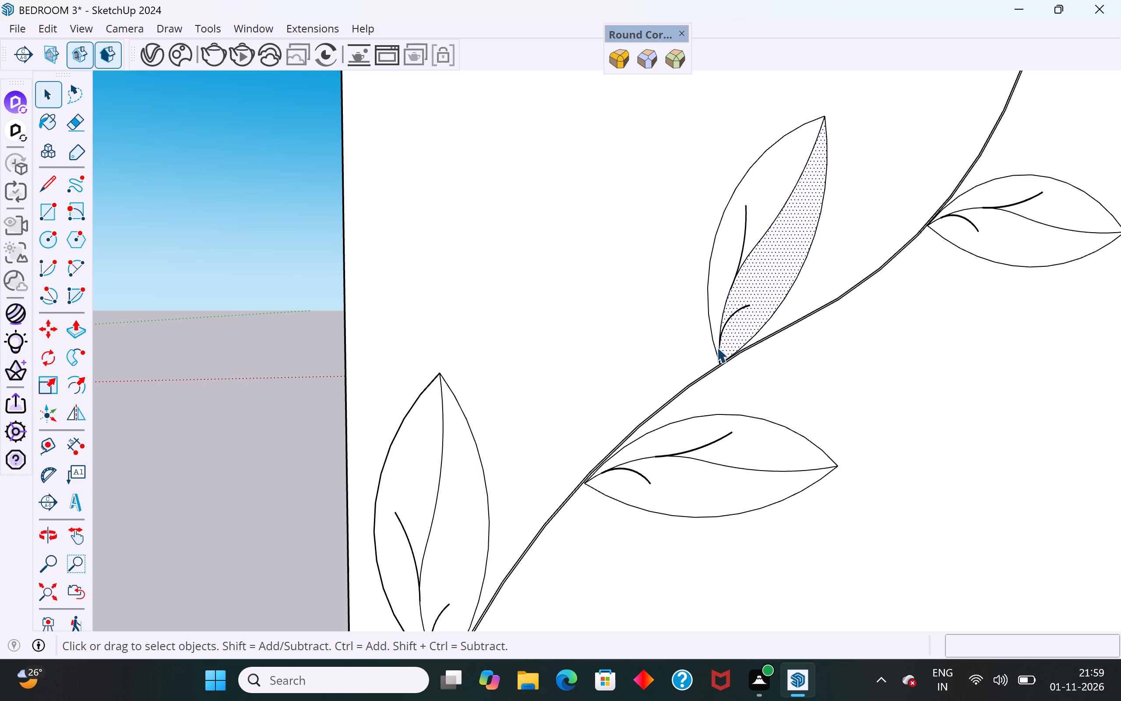
scroll(718, 557, down, 15)
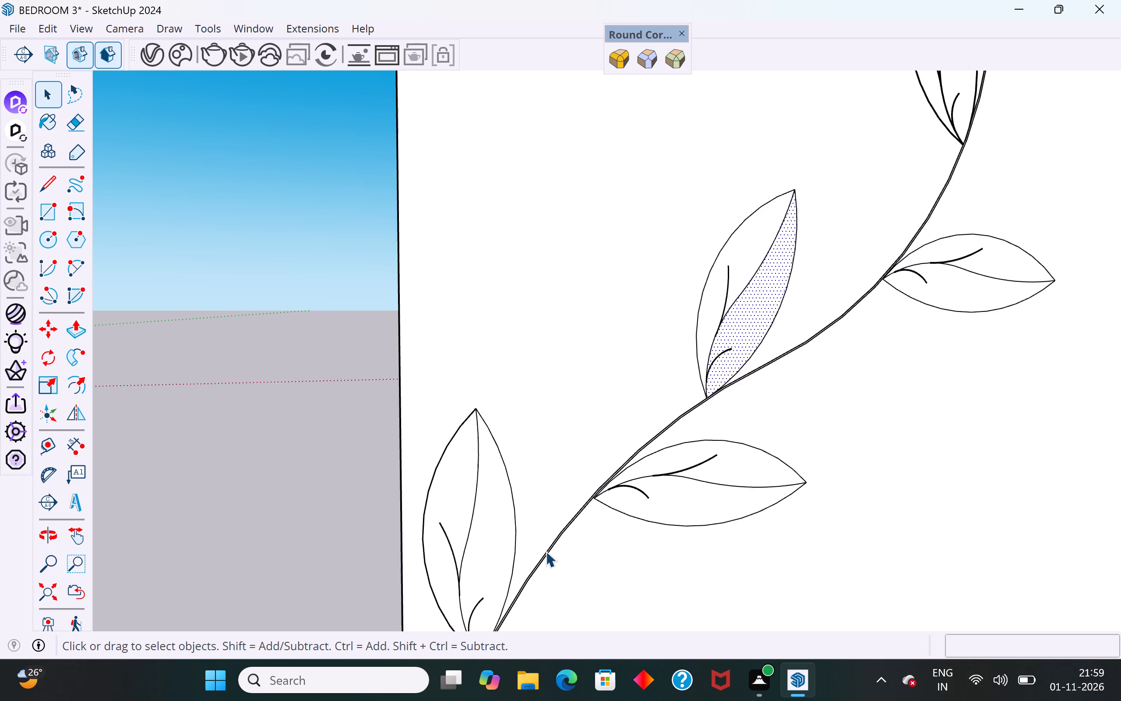
scroll(546, 551, down, 10)
scroll(661, 422, up, 9)
Check whether the two halves of the third-lowest lower-side leaf are separate faces from the panel.
click(725, 415)
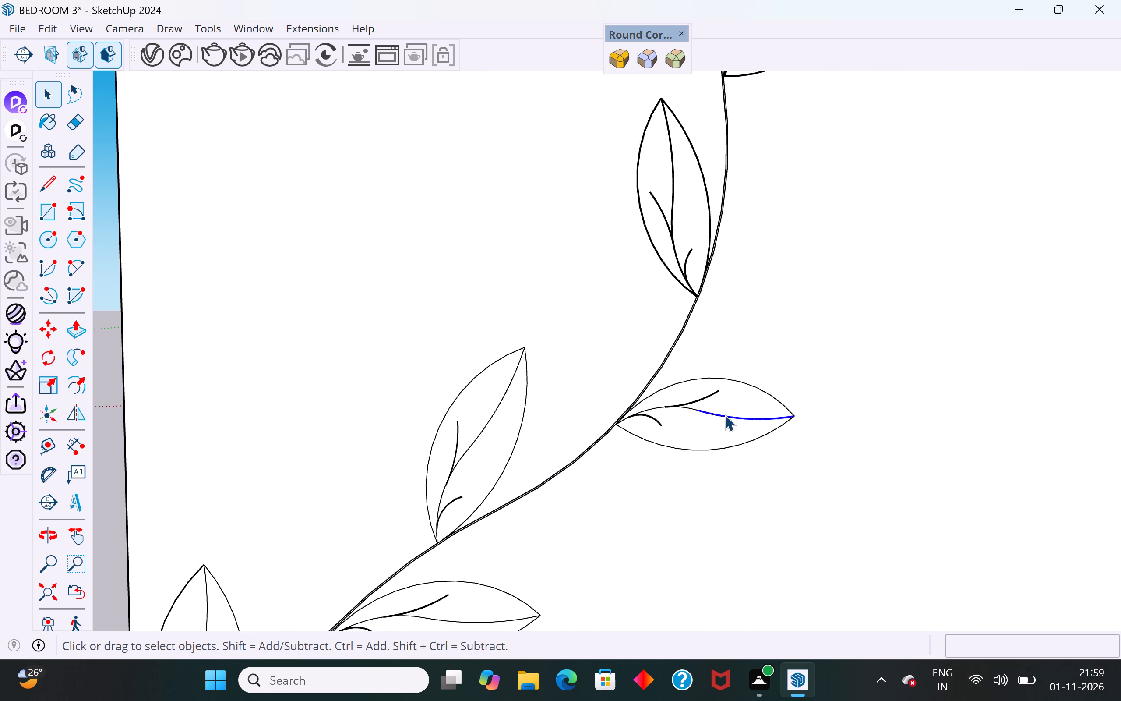
scroll(725, 415, up, 6)
click(692, 381)
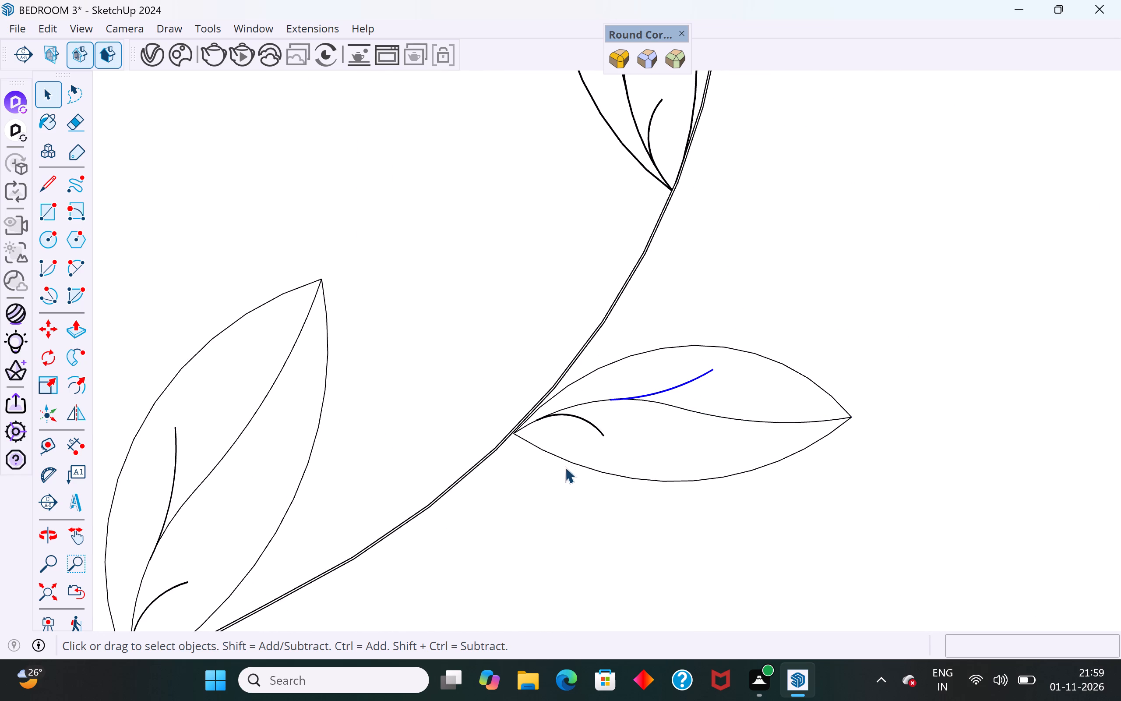
middle_drag(529, 452, 766, 457)
click(616, 419)
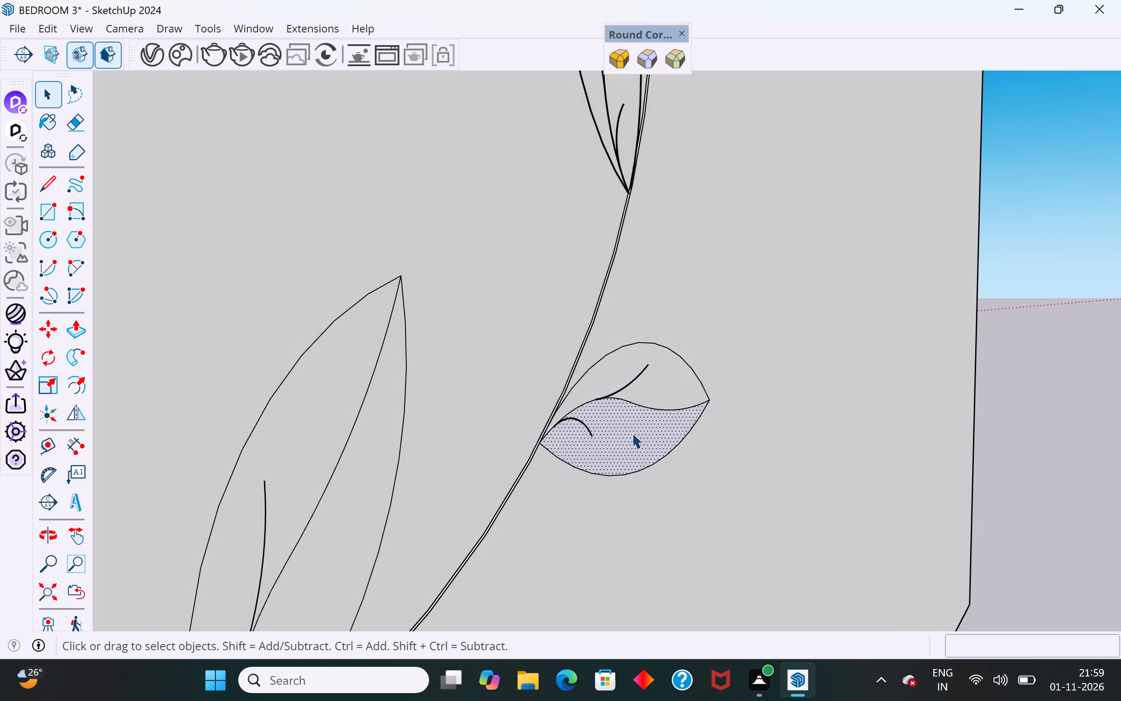
click(661, 397)
scroll(541, 557, down, 7)
scroll(589, 308, up, 4)
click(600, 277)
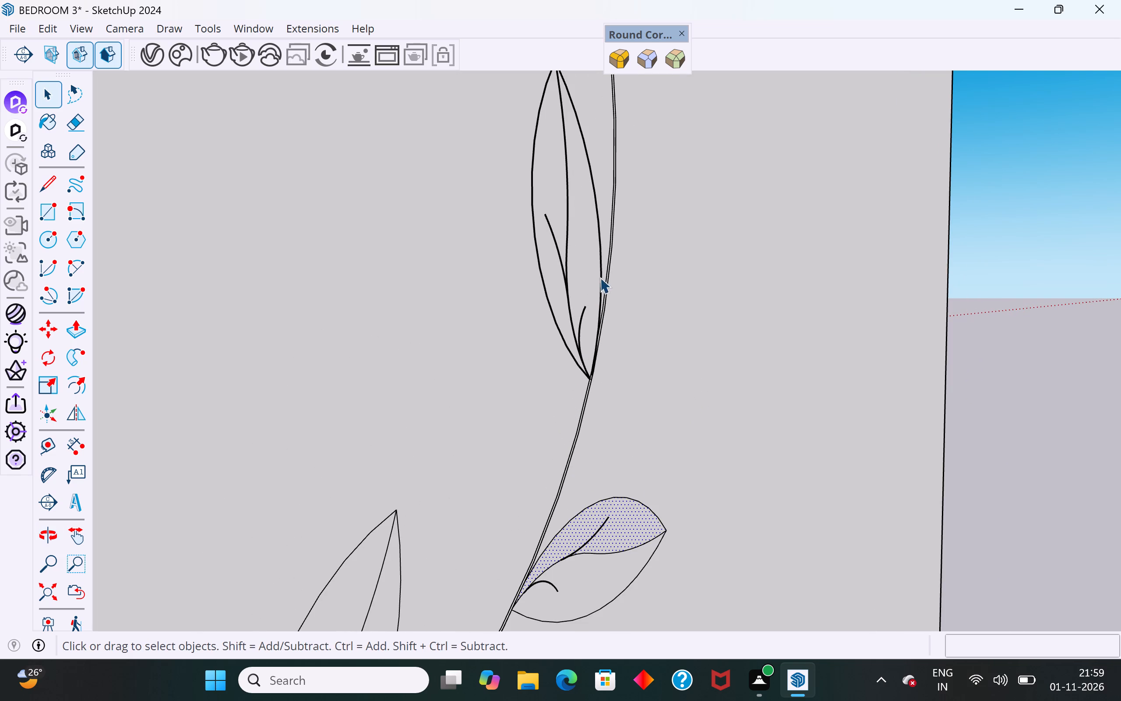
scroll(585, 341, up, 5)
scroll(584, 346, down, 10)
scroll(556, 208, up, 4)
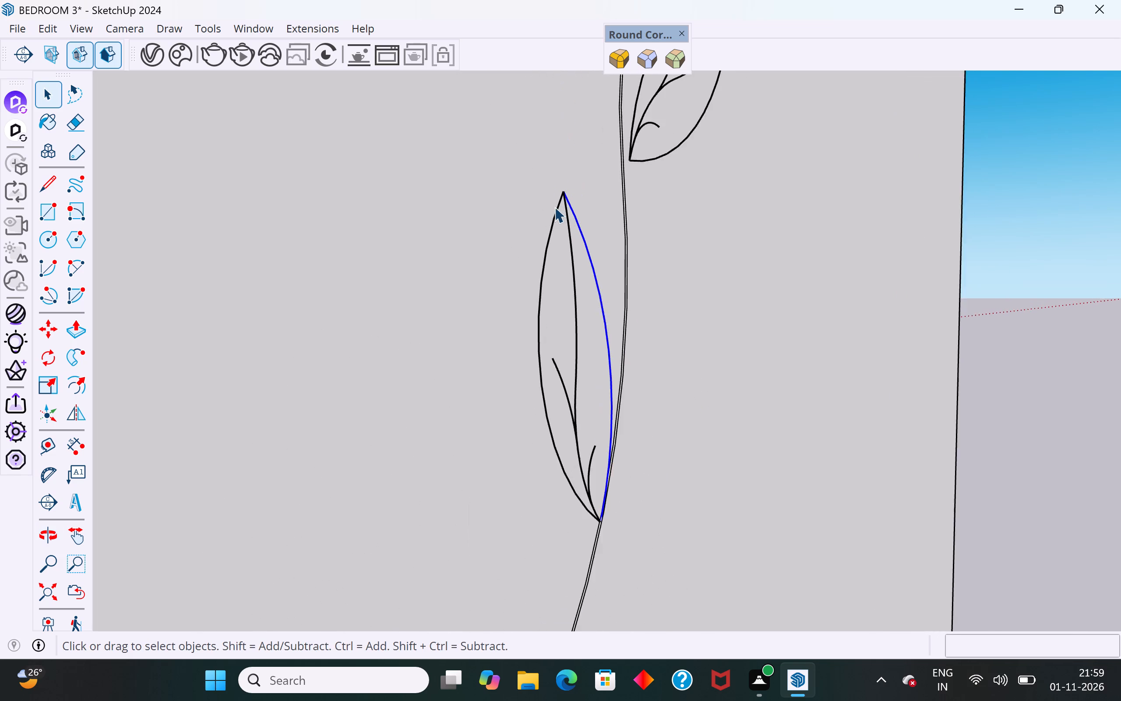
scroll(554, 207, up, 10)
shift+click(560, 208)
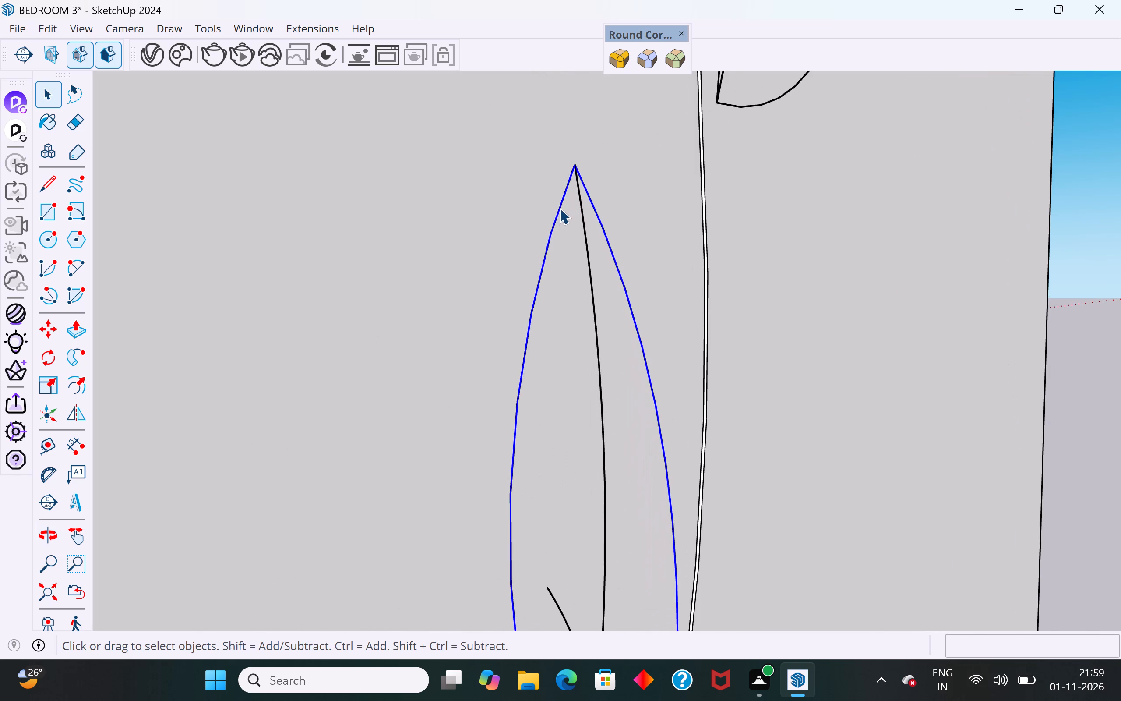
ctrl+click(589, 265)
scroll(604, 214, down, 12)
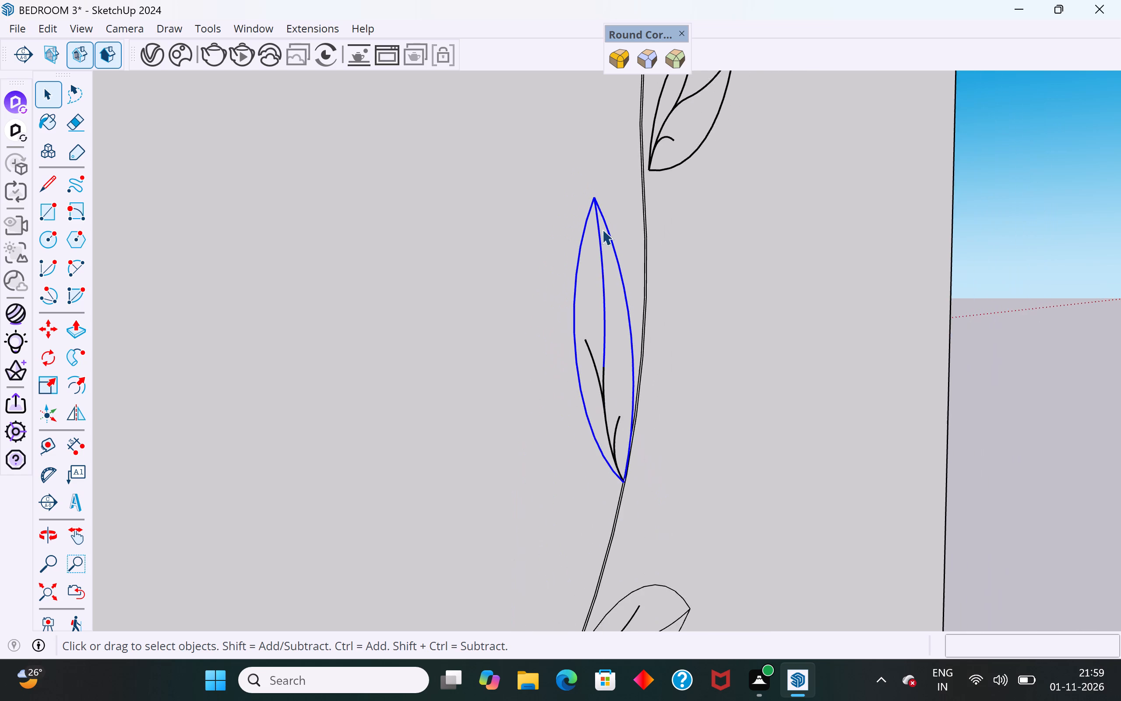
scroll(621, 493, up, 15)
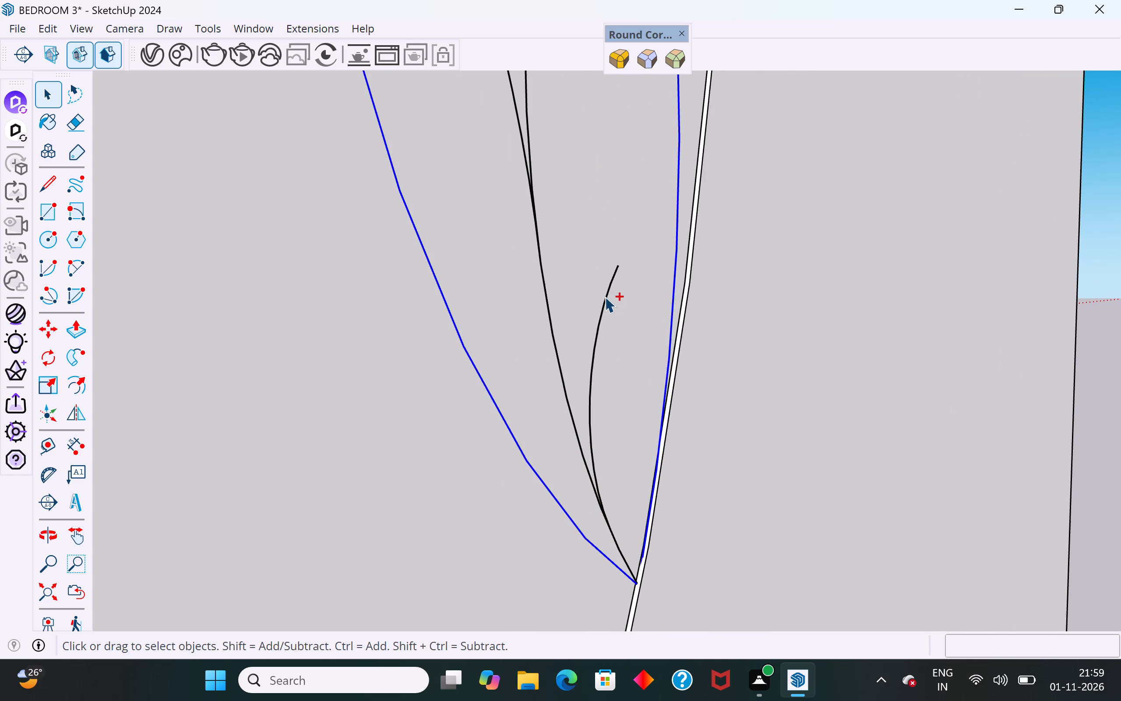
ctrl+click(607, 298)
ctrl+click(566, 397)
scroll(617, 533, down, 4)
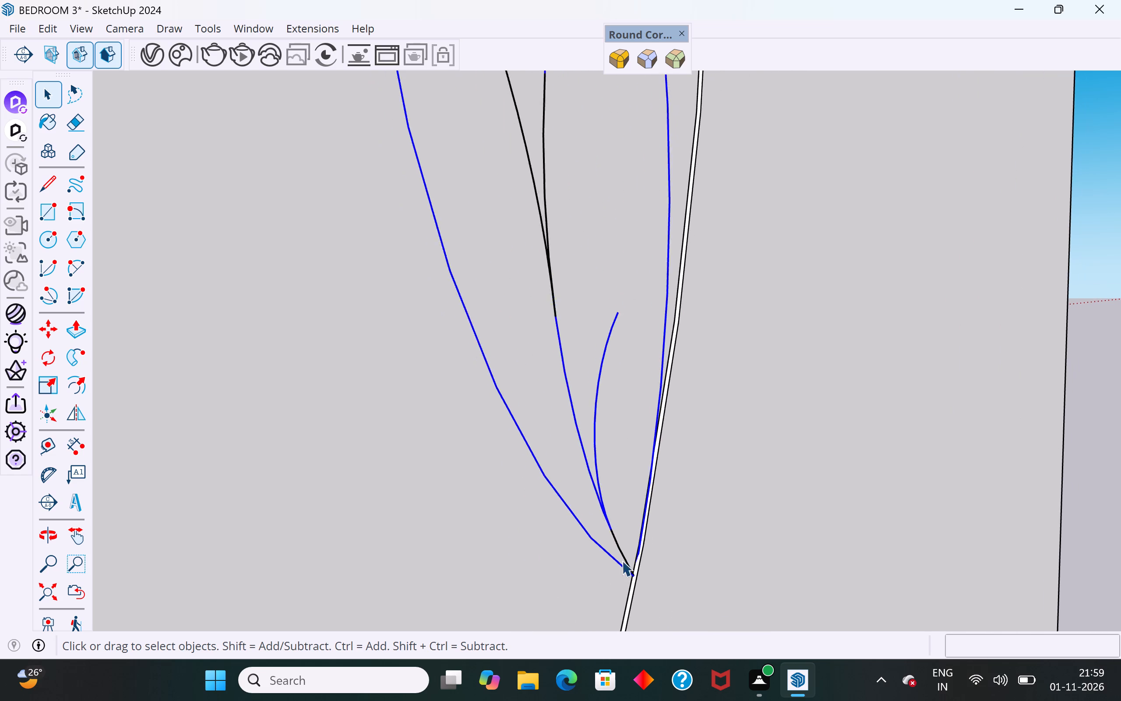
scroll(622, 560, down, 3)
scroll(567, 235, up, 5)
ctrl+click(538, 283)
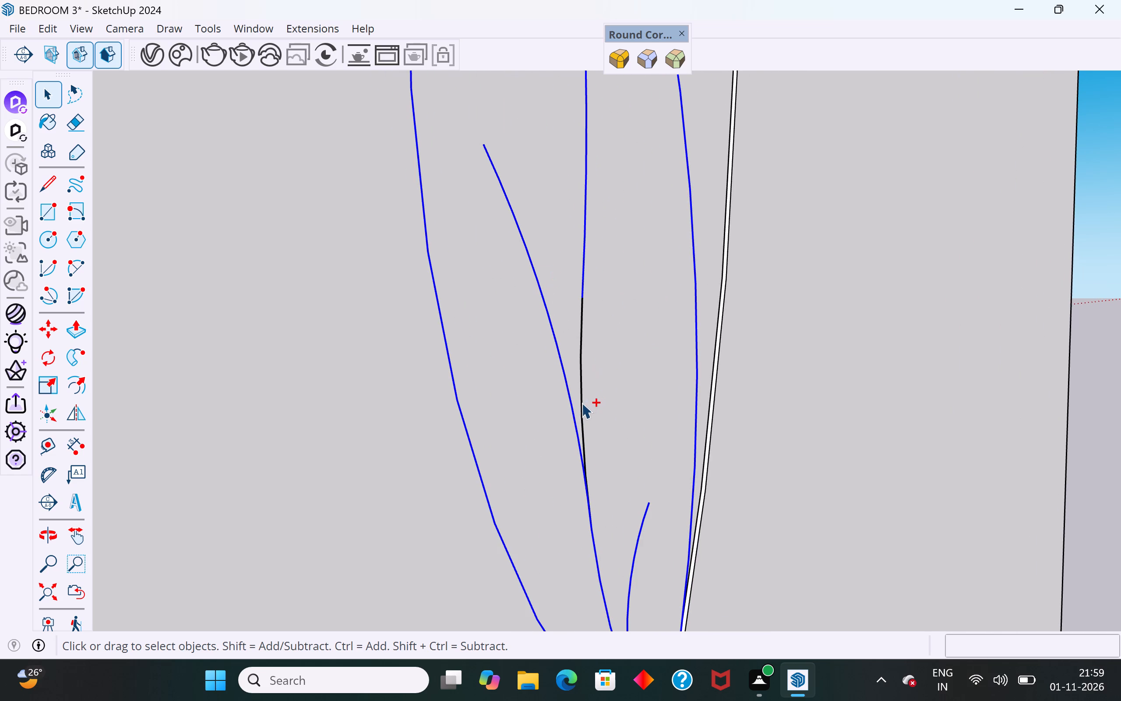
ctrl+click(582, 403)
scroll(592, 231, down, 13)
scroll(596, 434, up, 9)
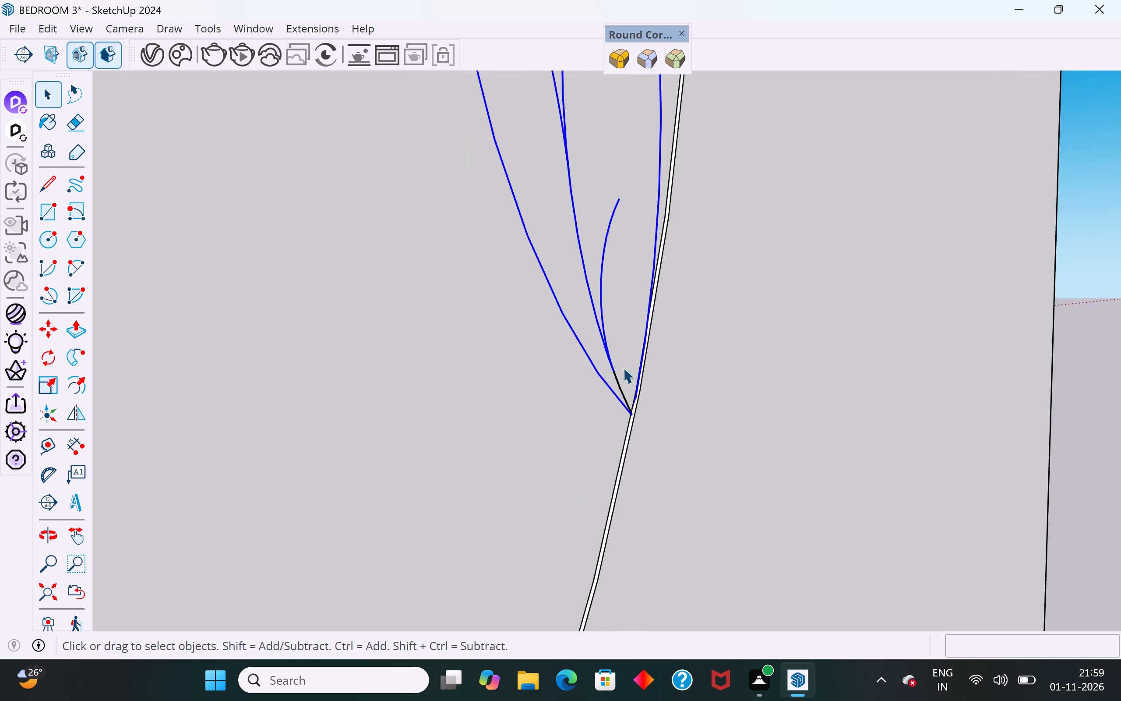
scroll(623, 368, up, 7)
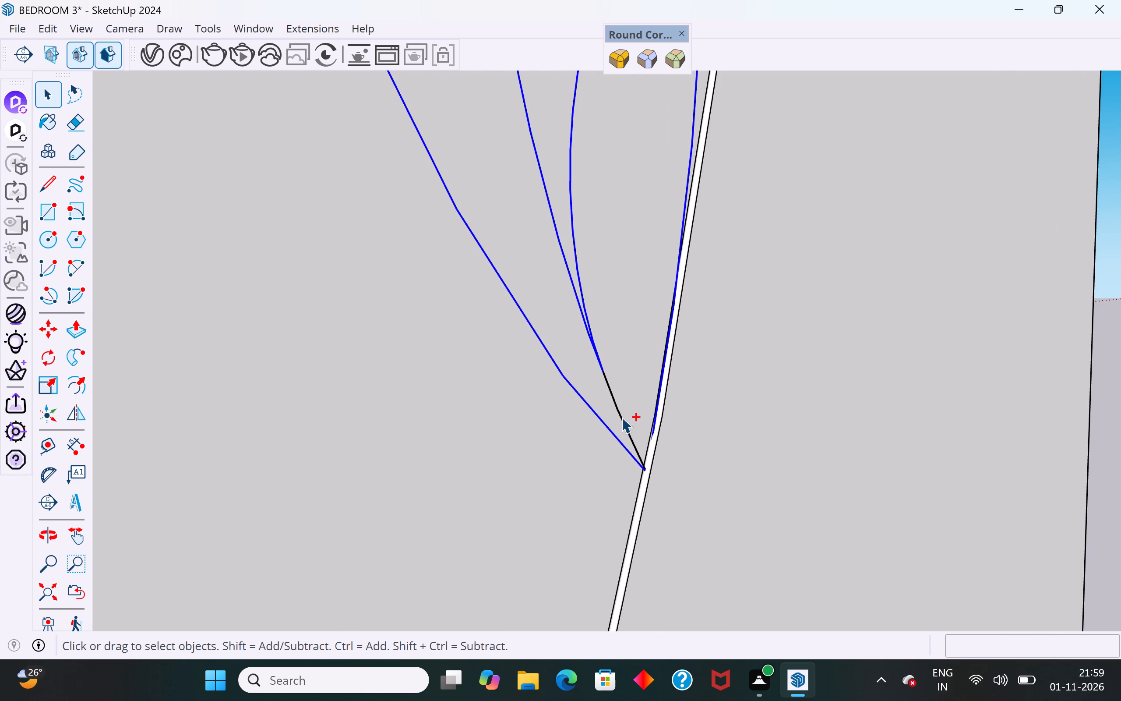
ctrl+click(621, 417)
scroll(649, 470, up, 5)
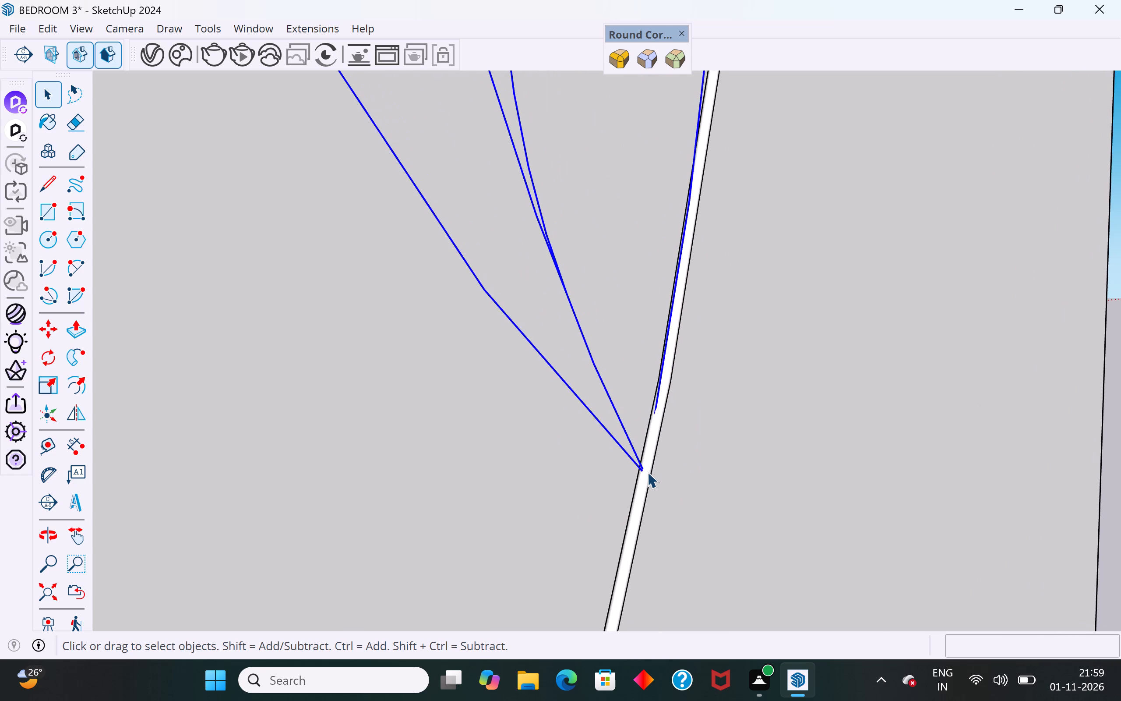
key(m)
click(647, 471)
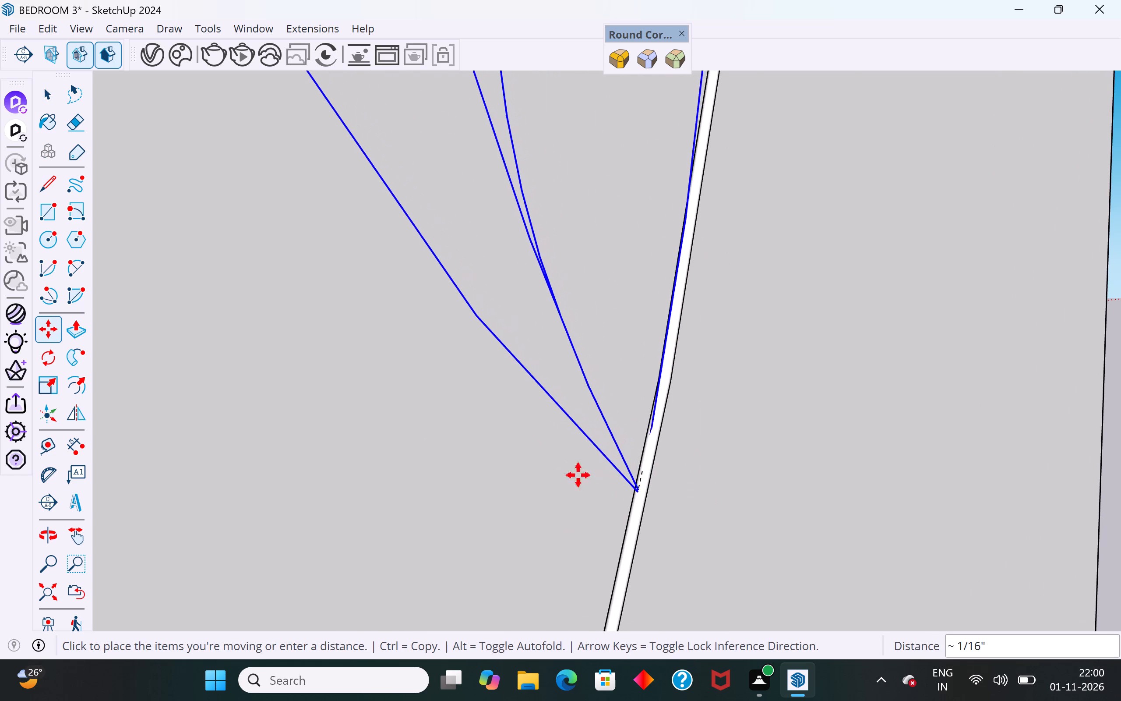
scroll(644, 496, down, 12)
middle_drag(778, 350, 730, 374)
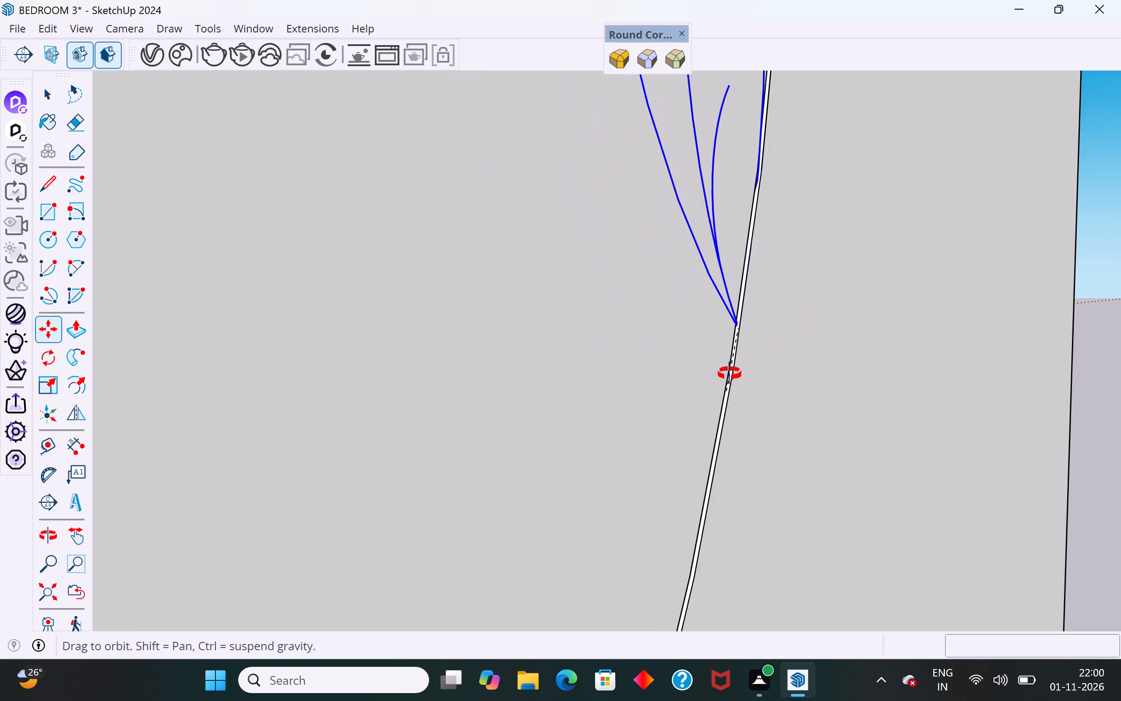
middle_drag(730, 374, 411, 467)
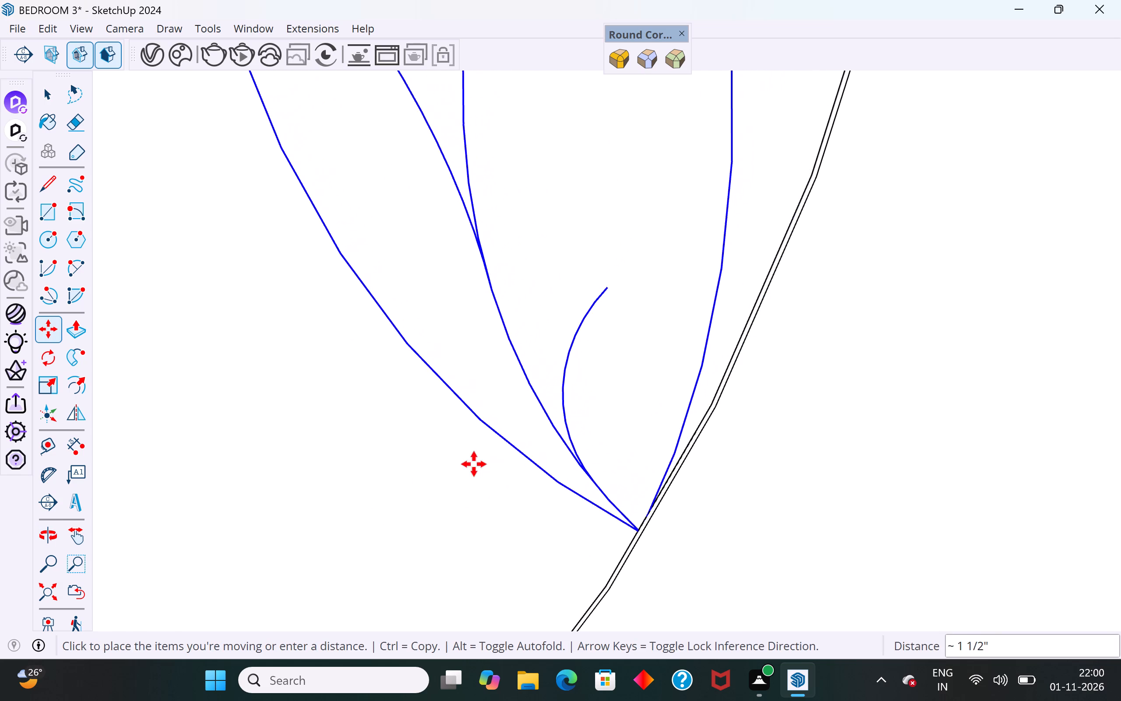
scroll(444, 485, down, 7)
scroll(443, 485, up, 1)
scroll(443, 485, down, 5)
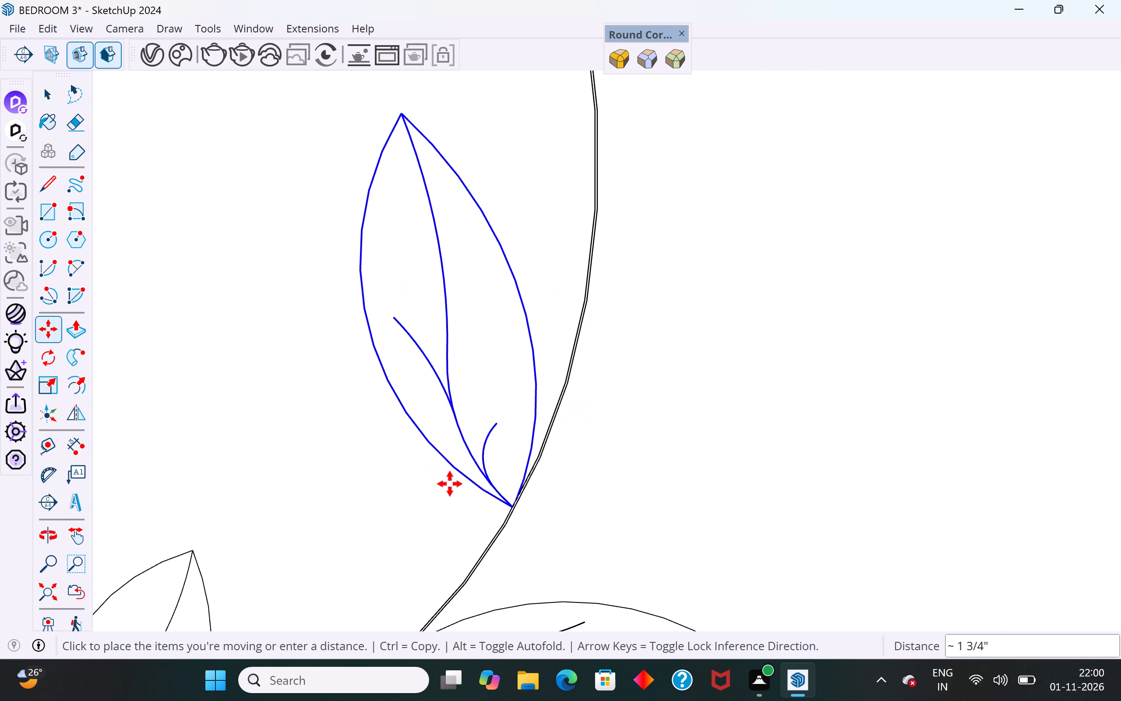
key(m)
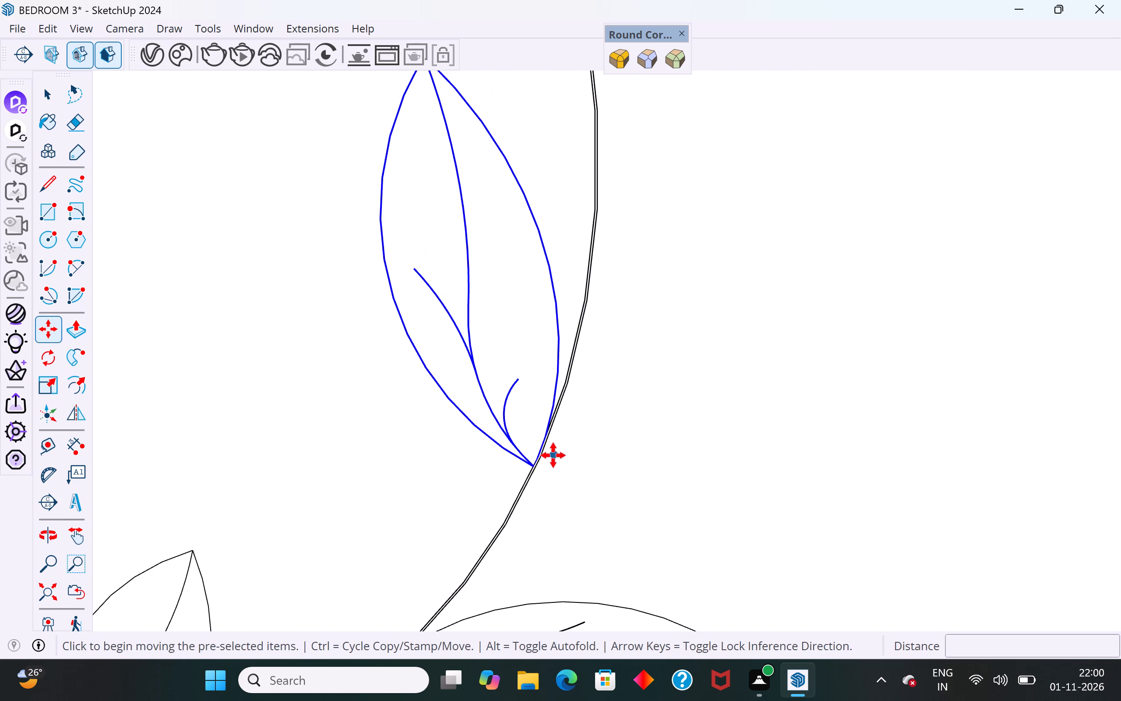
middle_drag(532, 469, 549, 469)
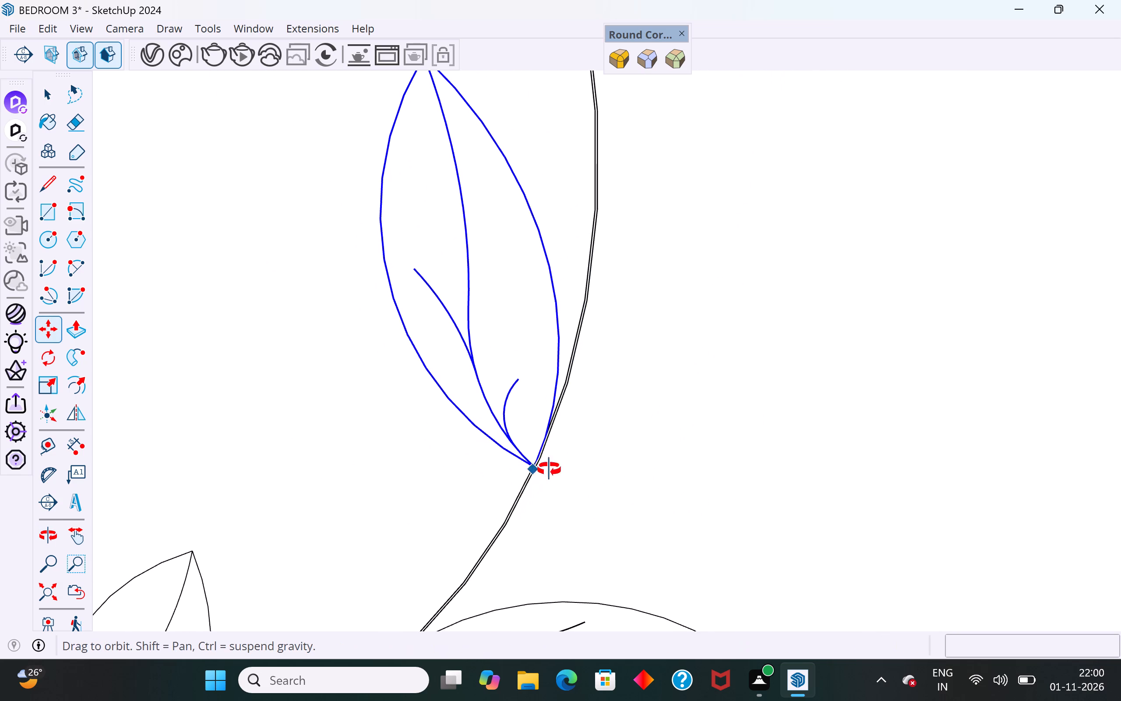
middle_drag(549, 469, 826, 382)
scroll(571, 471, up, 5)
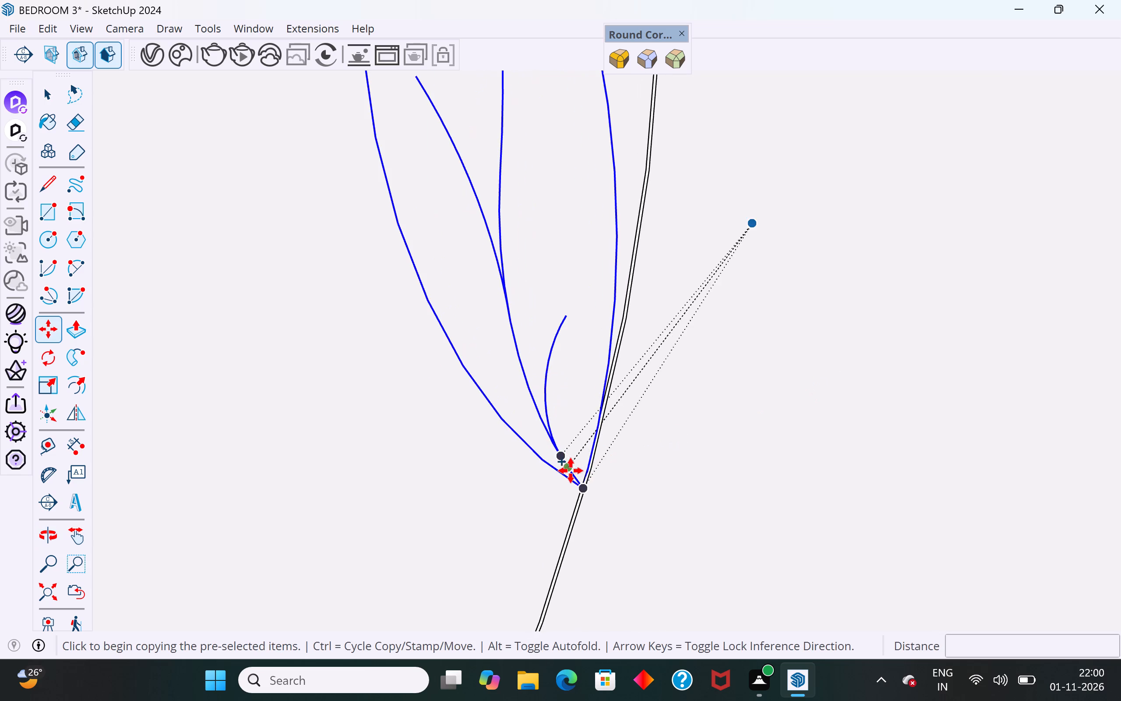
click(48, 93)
Check whether the third-lowest upper-side leaf's interior is a separate face from the panel, and compare it with the neighbouring leaves.
click(441, 396)
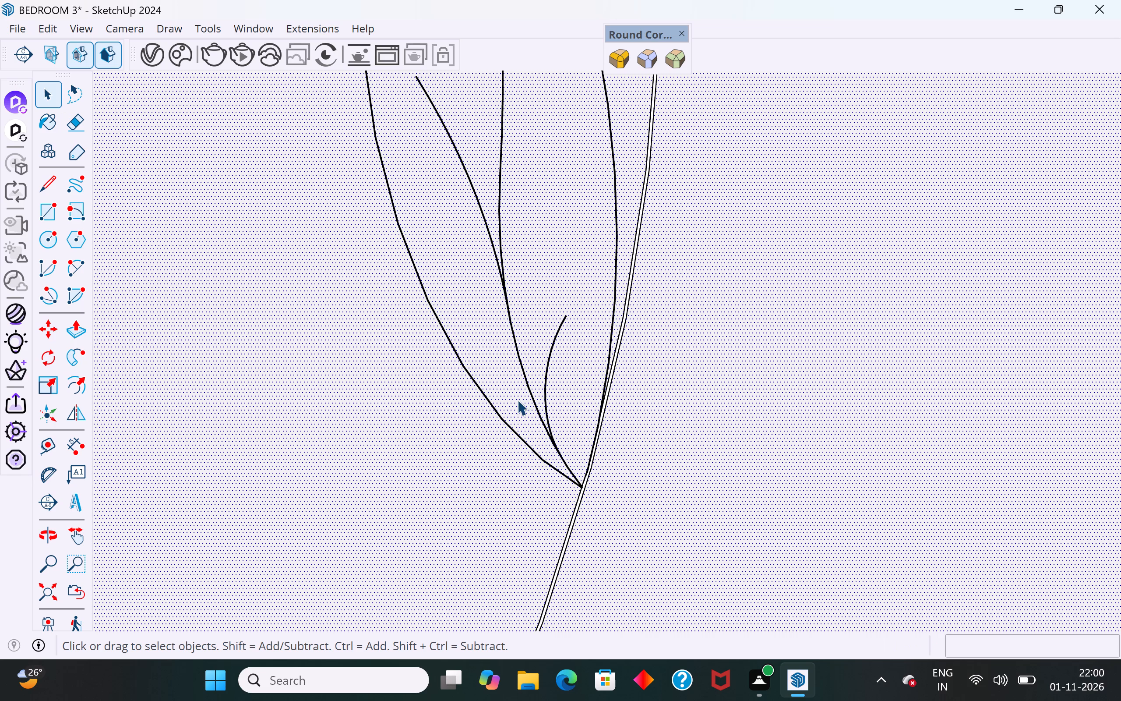
click(517, 400)
middle_drag(571, 496, 563, 498)
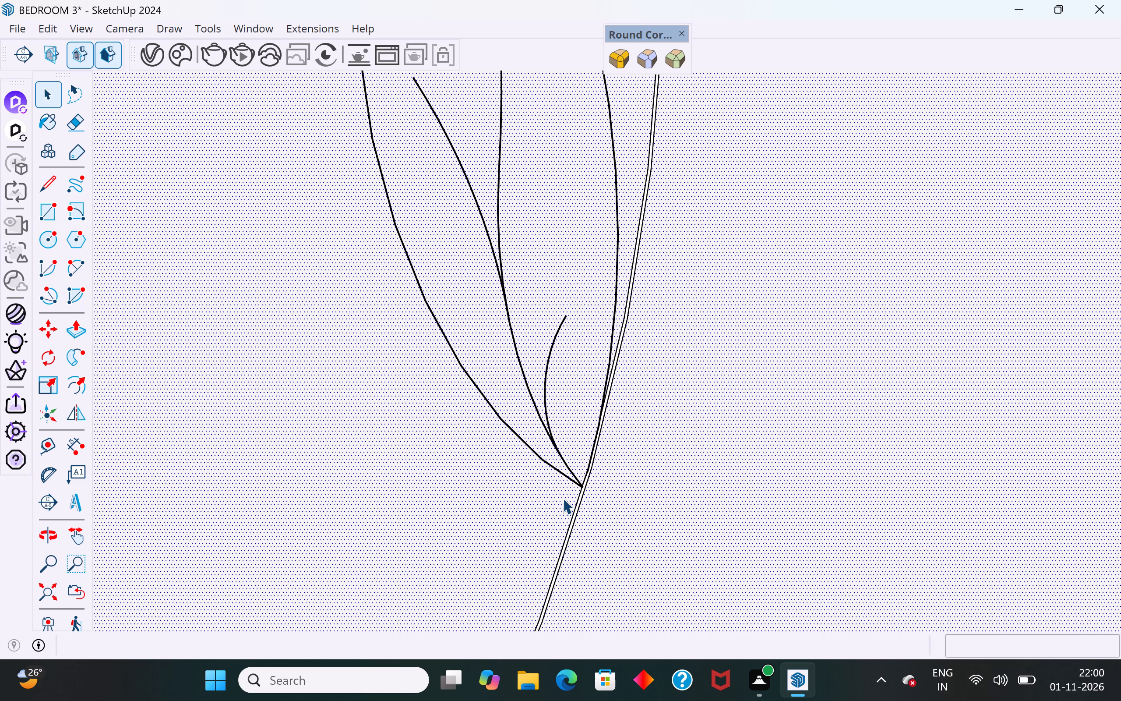
scroll(585, 544, down, 15)
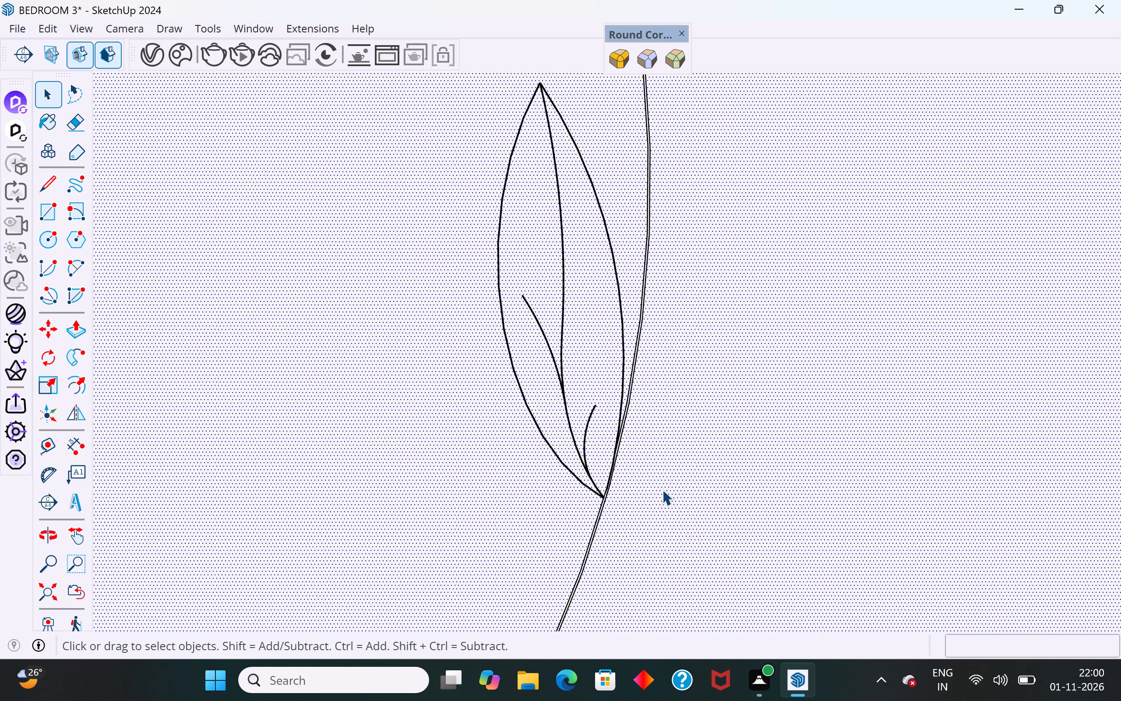
scroll(662, 489, down, 11)
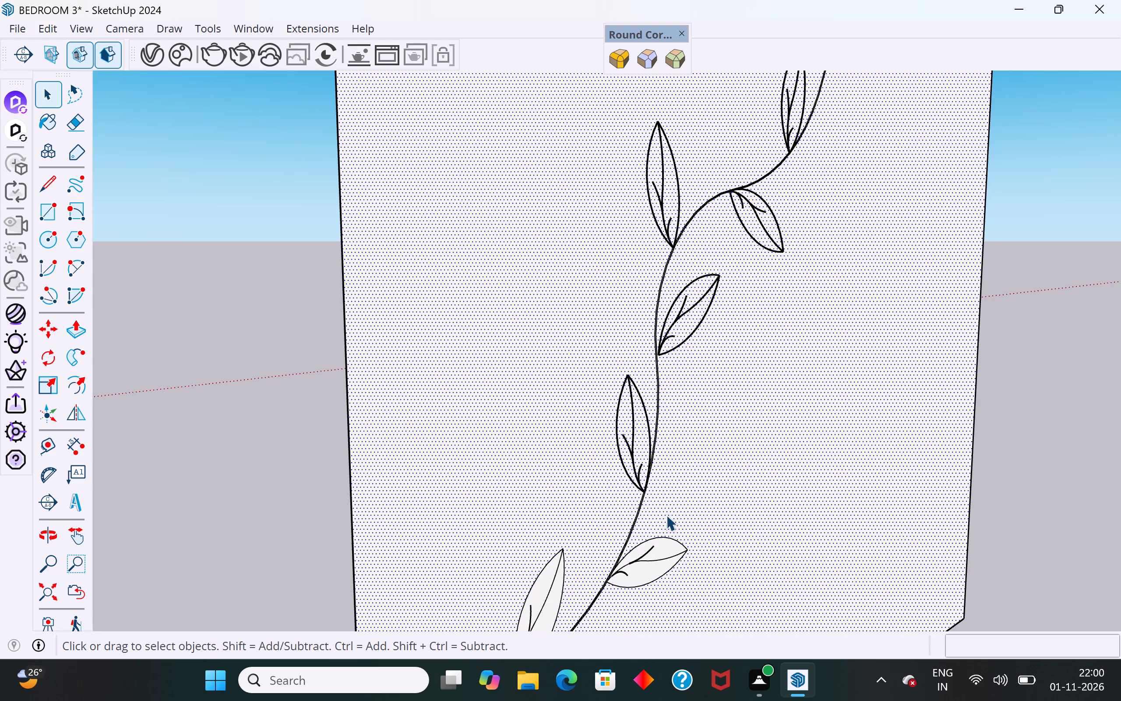
scroll(846, 637, down, 4)
scroll(631, 393, up, 3)
middle_drag(635, 431, 768, 388)
scroll(636, 432, up, 1)
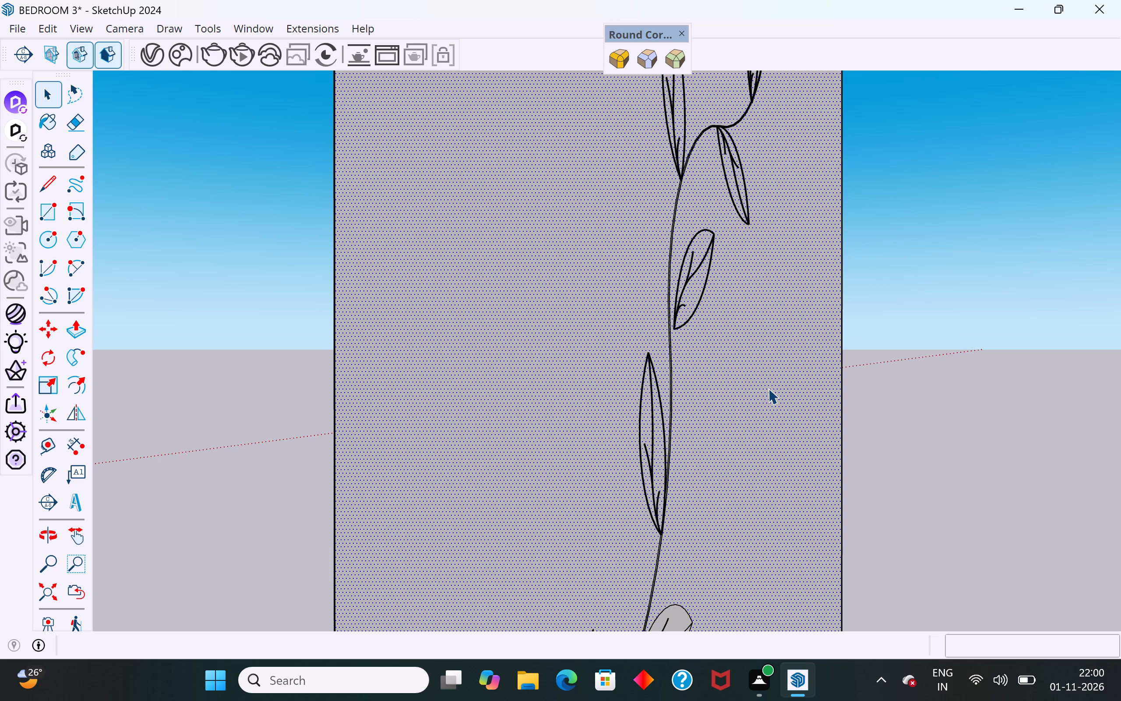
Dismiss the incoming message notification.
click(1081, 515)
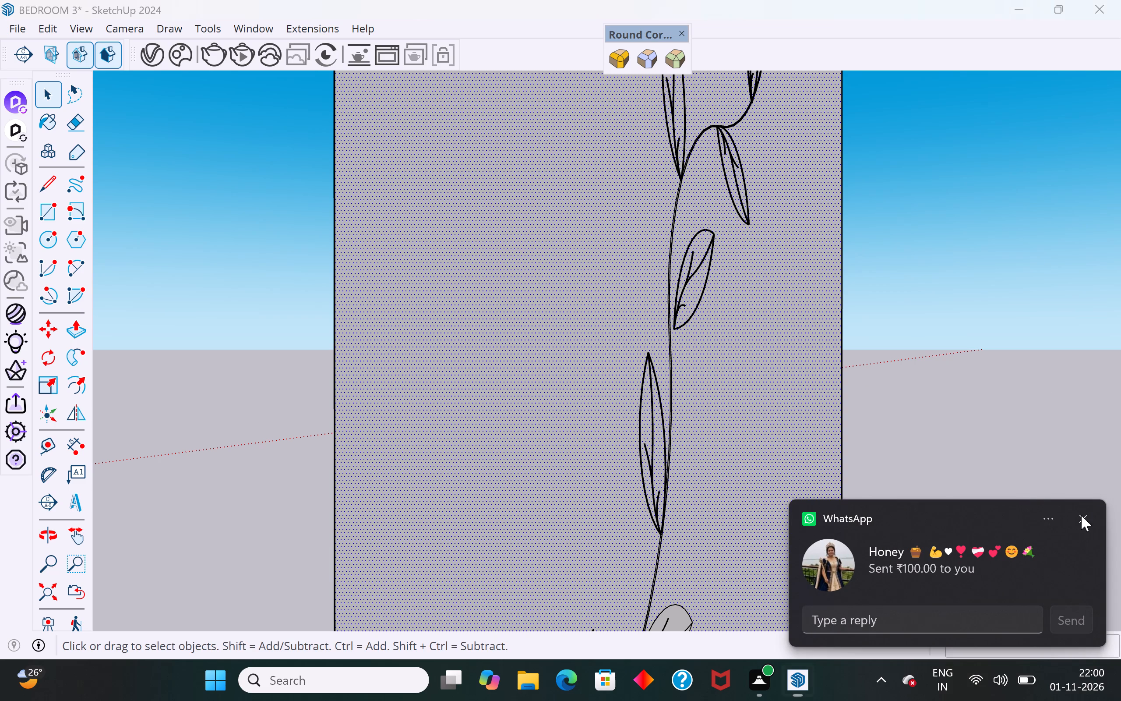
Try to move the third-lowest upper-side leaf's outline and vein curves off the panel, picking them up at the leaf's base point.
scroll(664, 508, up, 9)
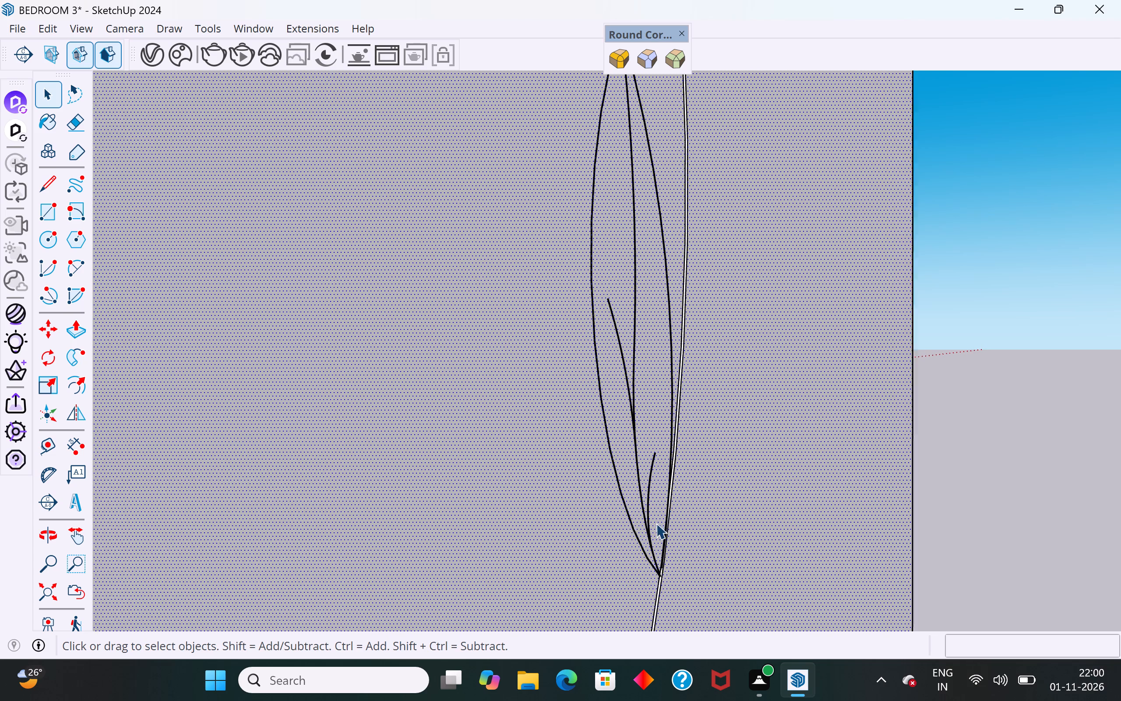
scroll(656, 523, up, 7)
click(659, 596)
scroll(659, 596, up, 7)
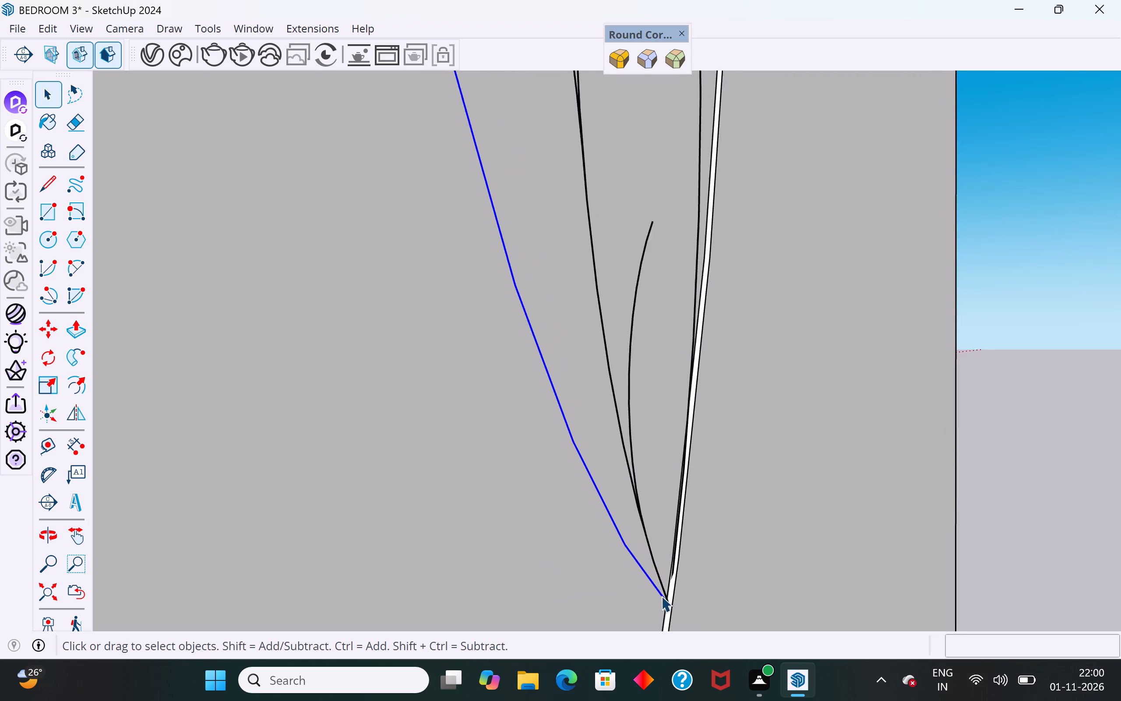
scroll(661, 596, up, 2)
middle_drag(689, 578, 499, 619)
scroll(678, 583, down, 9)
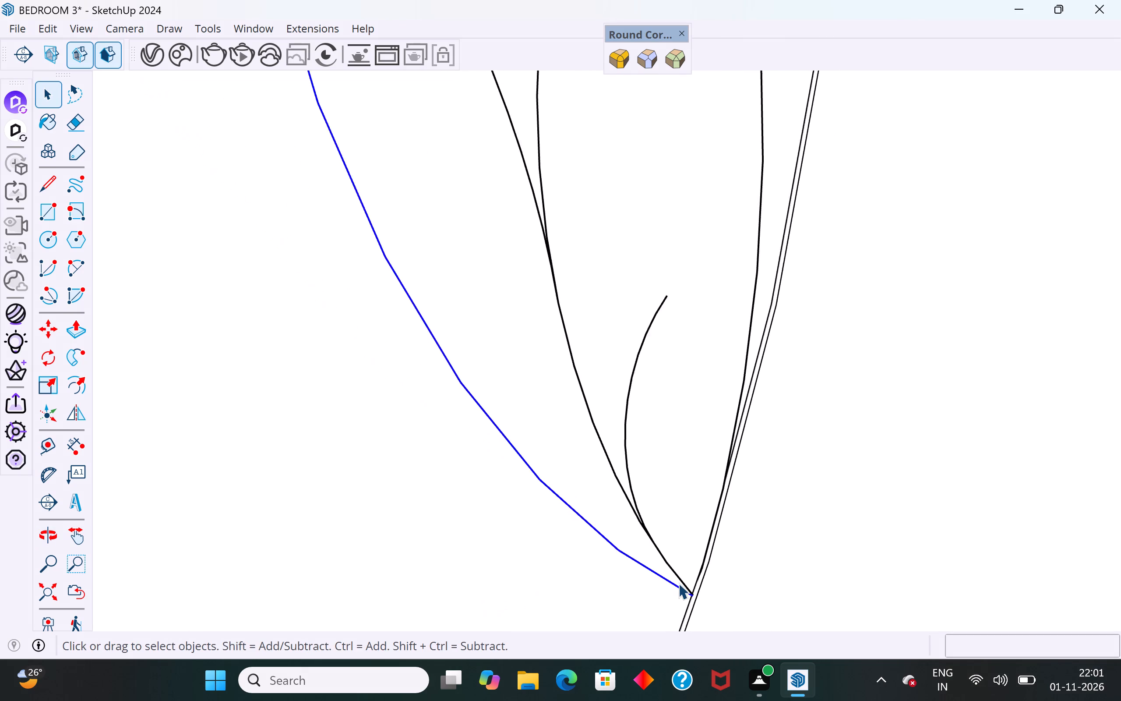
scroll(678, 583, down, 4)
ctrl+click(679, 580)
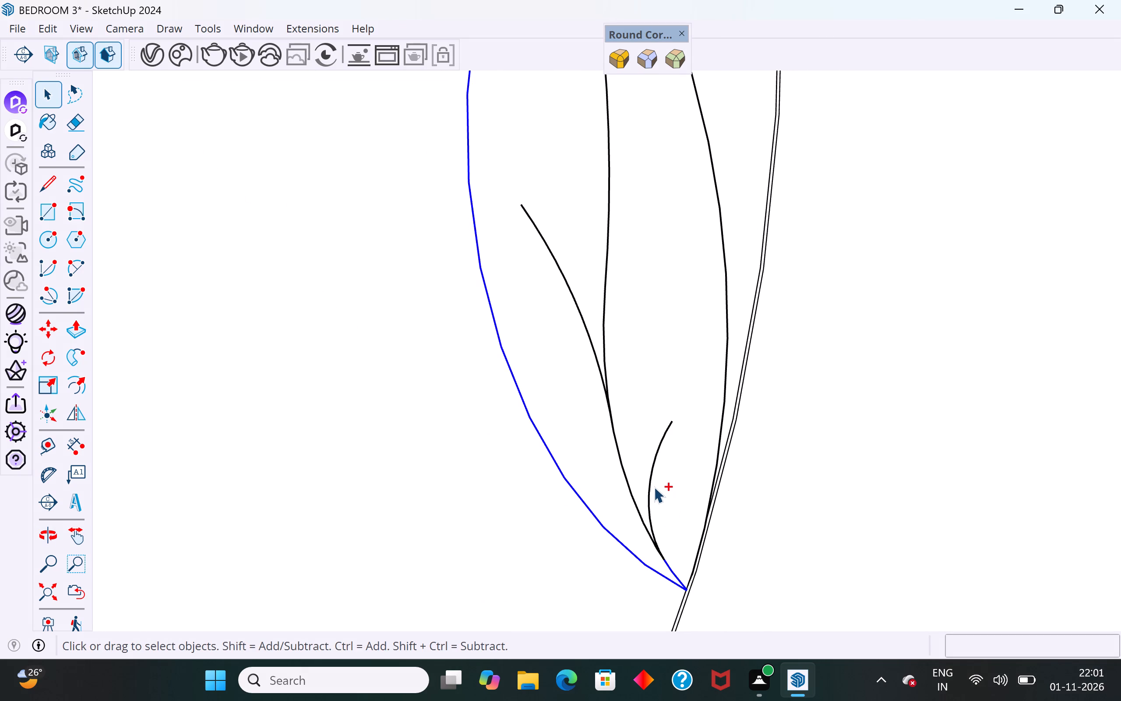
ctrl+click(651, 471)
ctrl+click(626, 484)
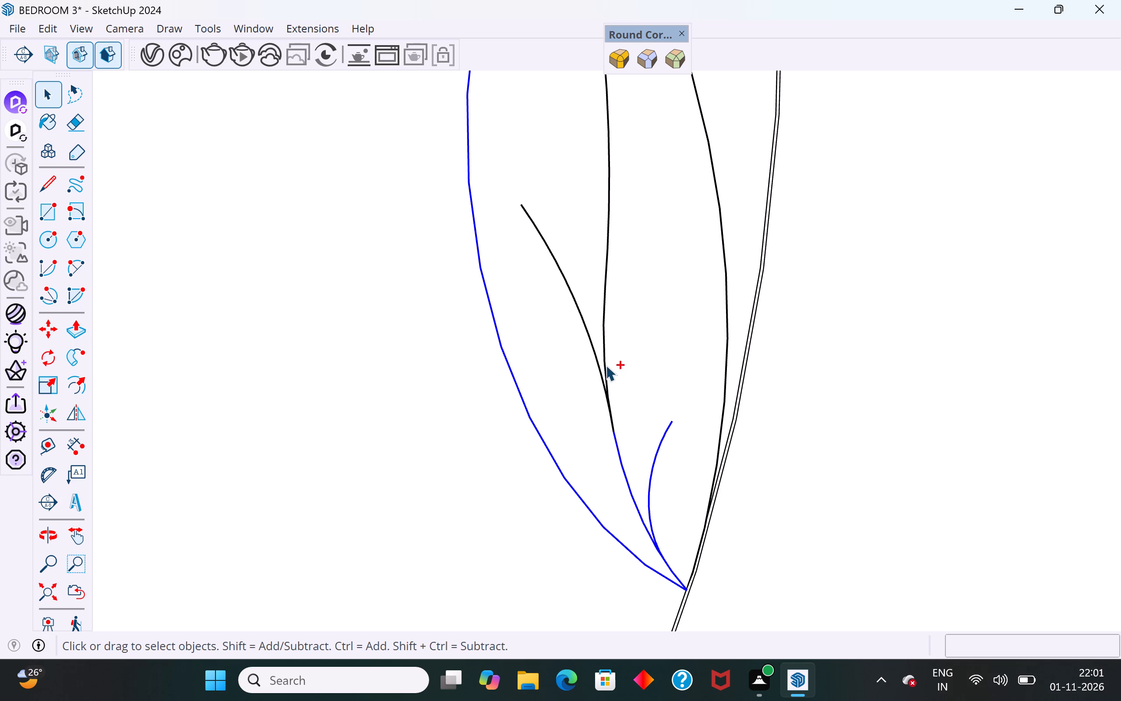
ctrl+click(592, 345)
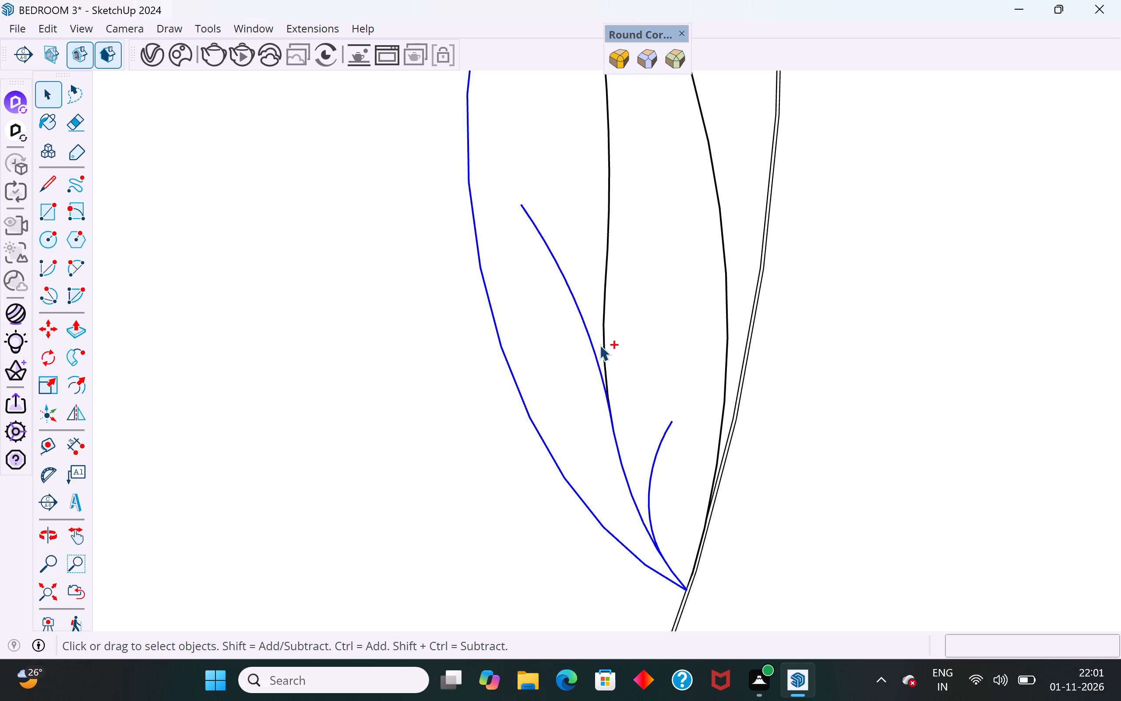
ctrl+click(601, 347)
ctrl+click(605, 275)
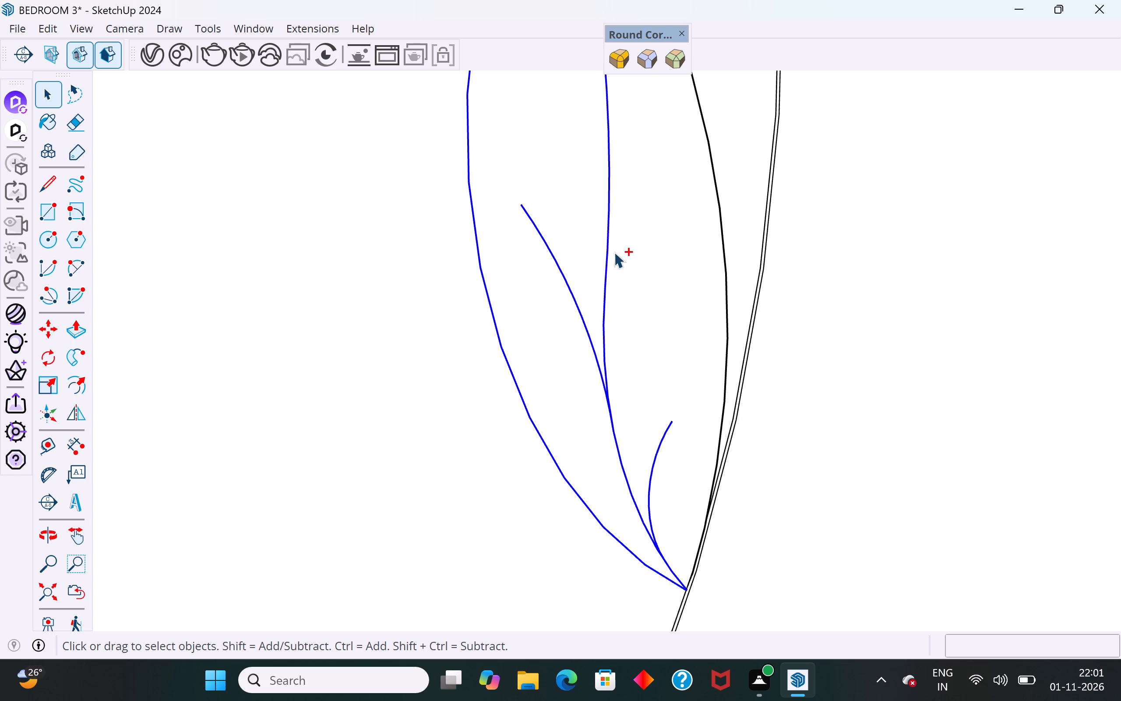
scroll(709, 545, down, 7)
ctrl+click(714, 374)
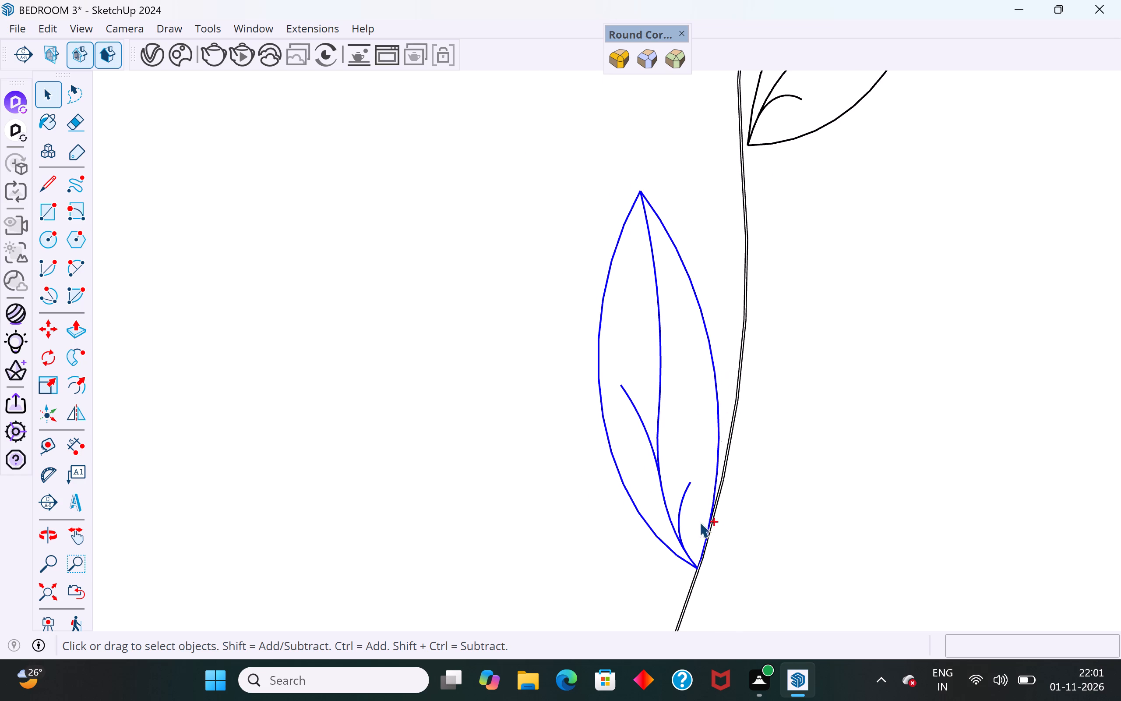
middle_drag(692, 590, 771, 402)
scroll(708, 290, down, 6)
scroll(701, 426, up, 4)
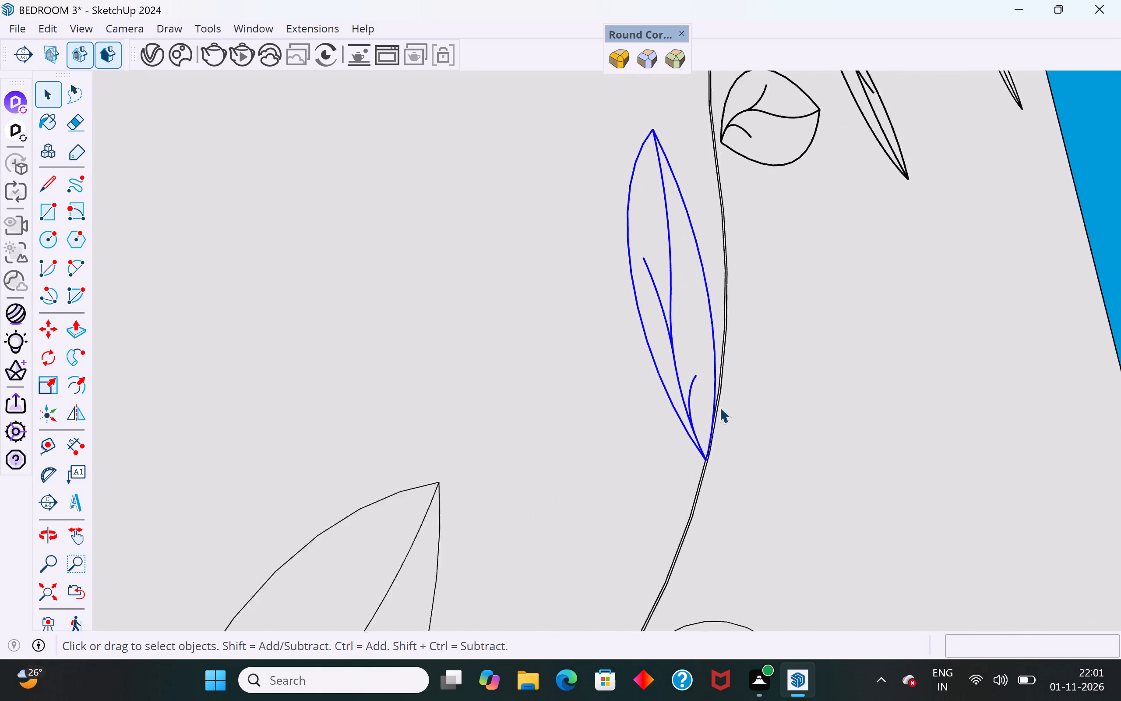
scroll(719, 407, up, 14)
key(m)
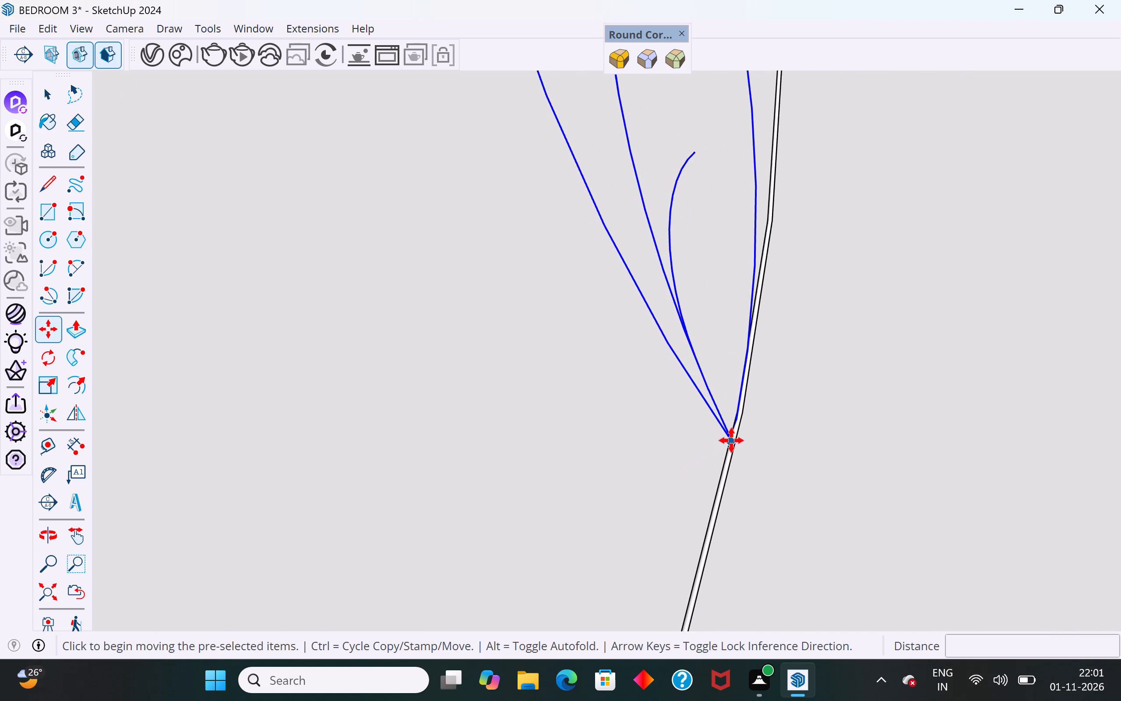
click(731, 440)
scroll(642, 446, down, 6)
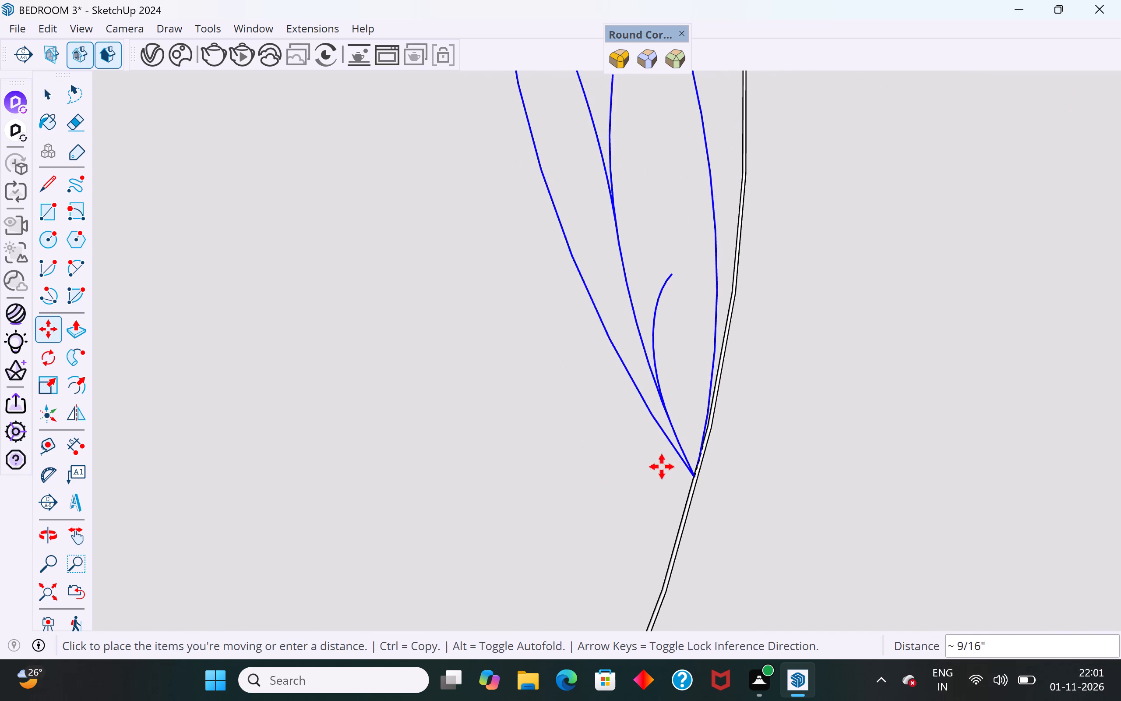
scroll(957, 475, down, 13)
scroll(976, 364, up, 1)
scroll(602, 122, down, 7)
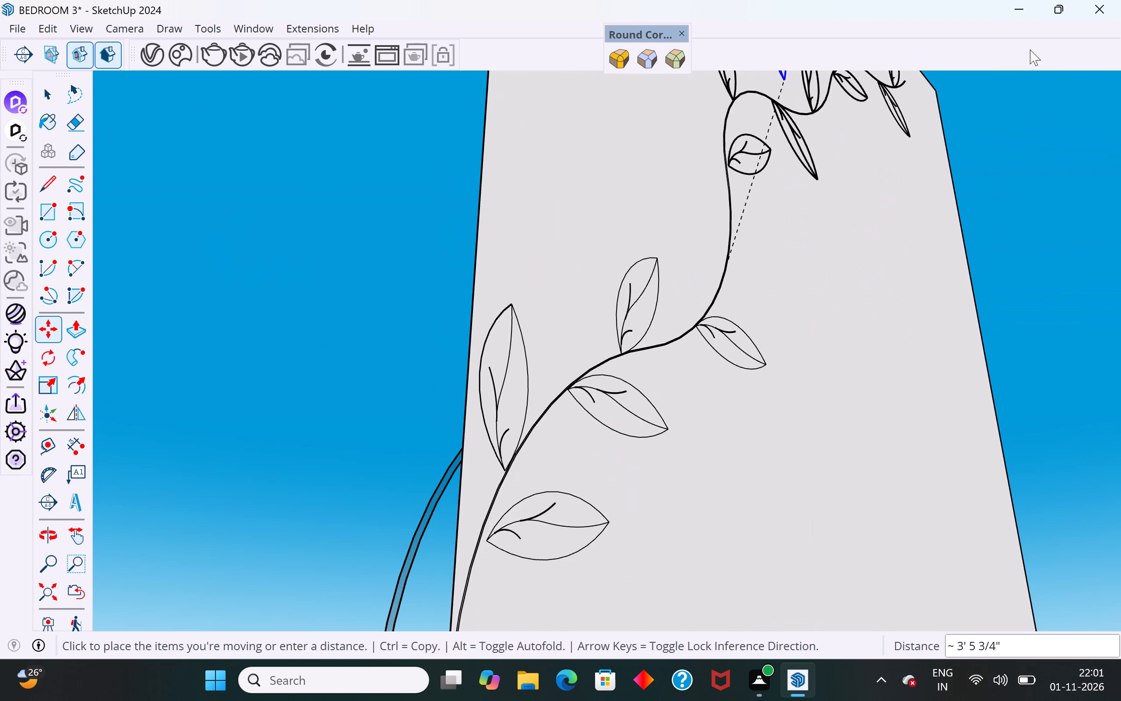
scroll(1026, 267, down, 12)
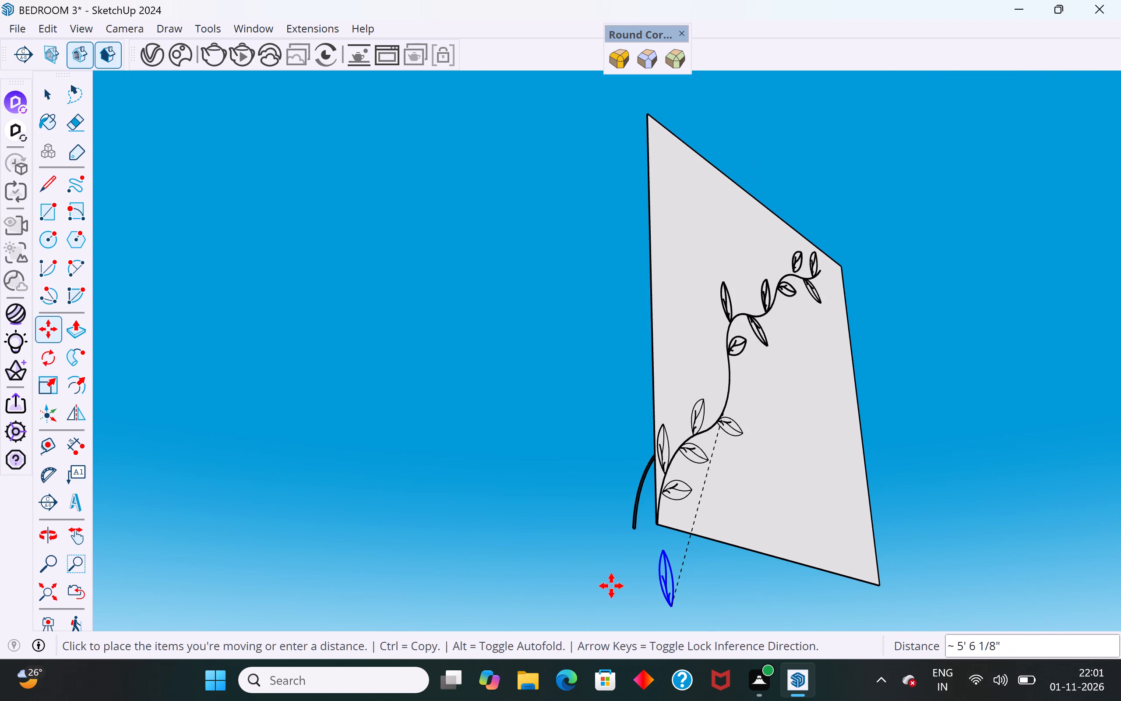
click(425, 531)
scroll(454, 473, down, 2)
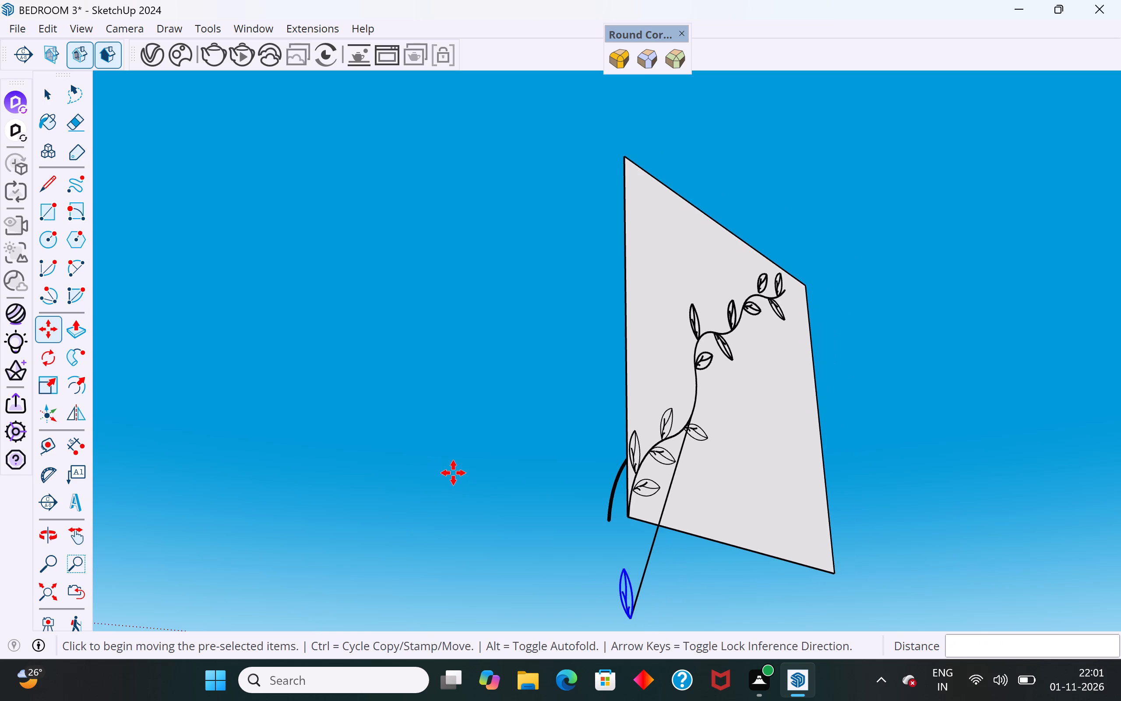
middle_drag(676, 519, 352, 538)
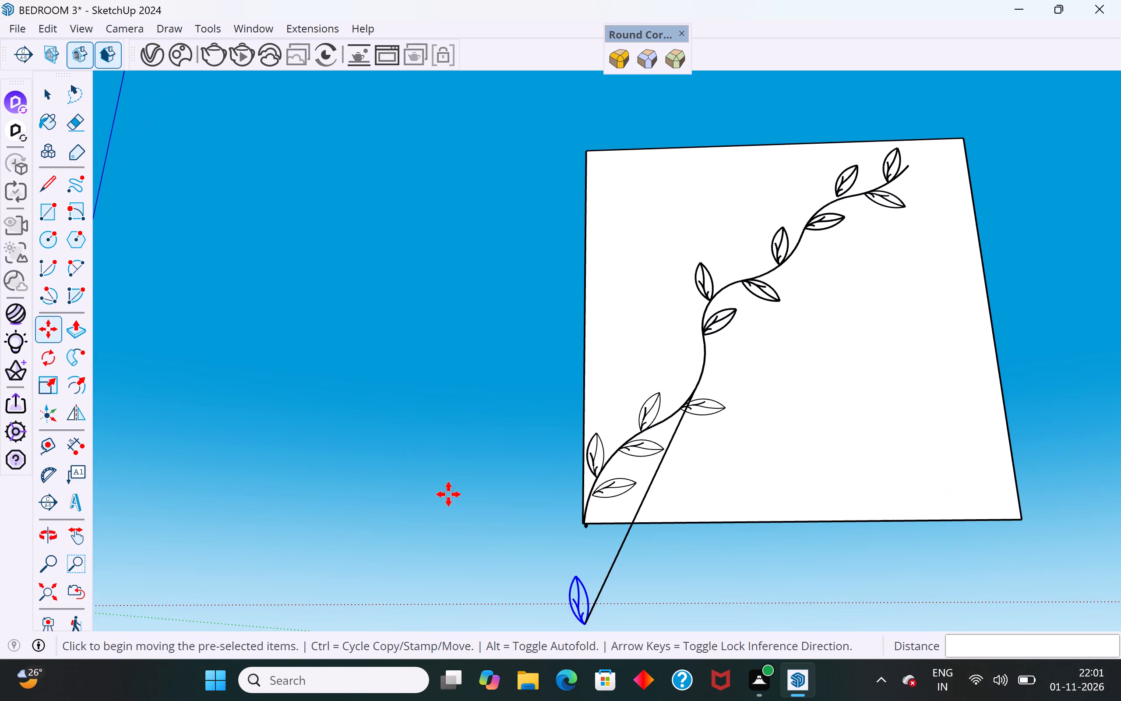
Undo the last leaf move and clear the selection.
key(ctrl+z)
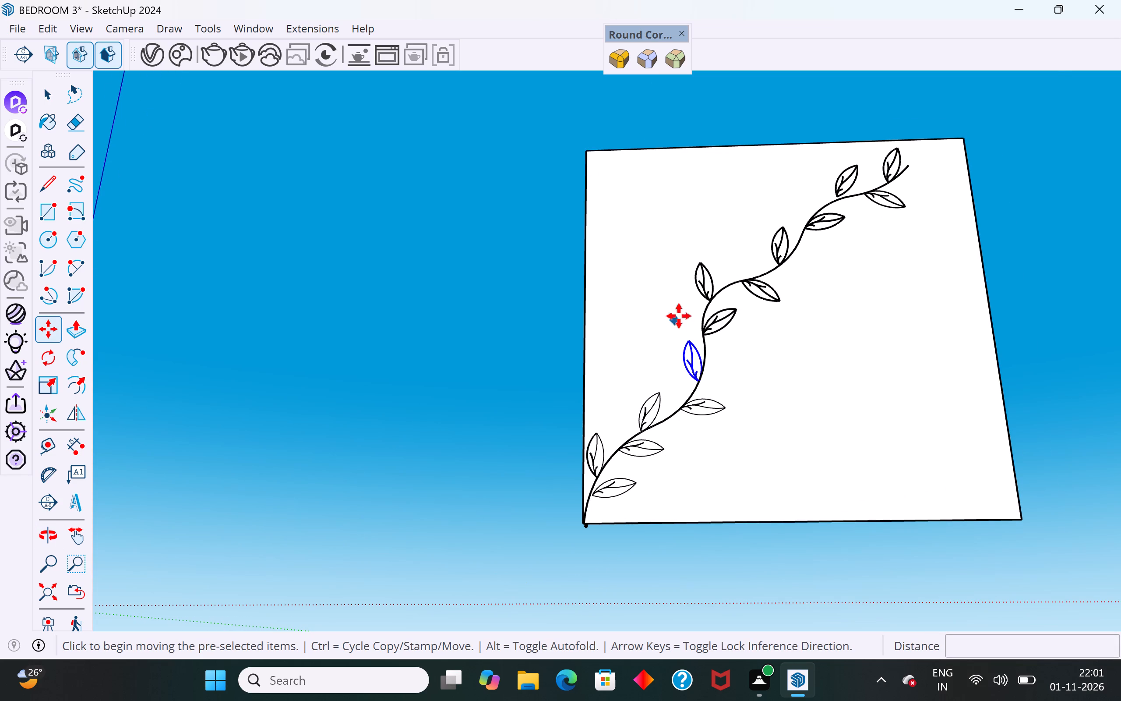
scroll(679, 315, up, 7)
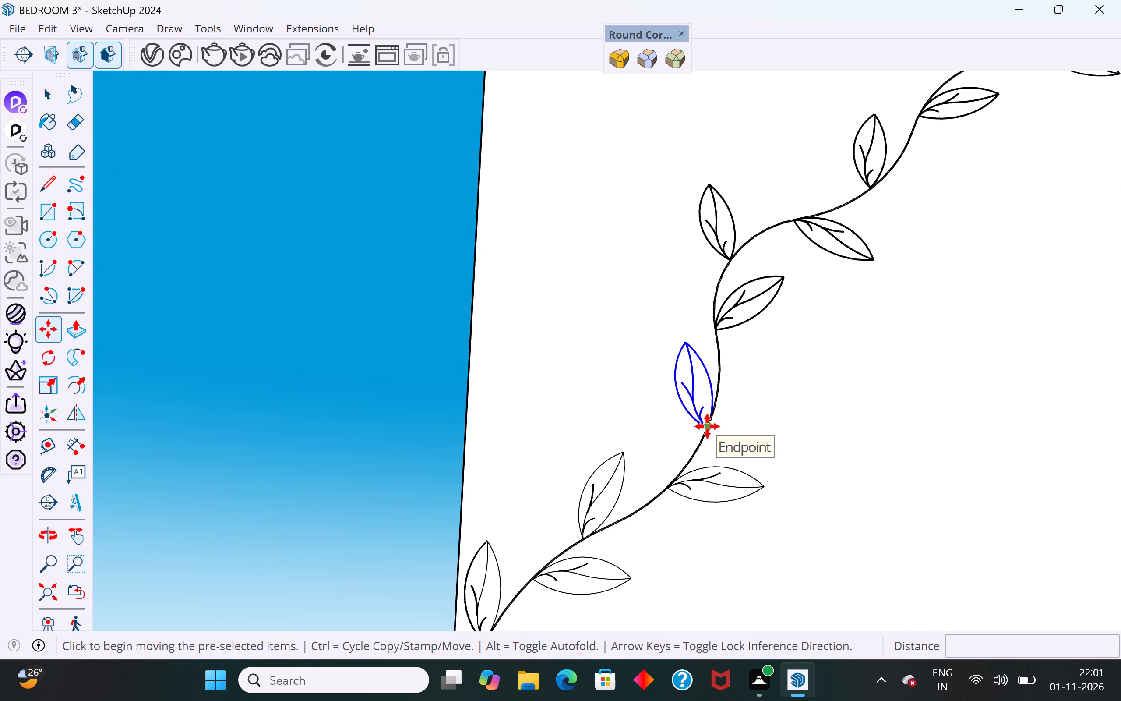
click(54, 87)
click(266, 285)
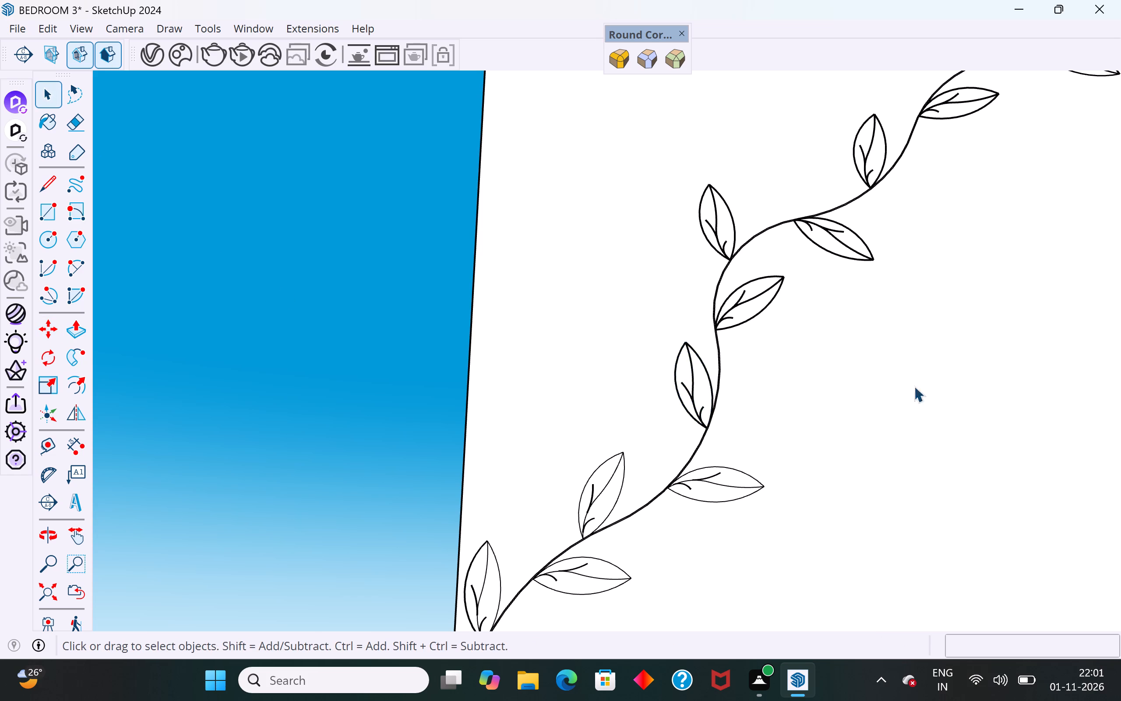
Delete all outline and vein curves of the third-lowest upper-side leaf, including the small remnant at the stem.
scroll(879, 396, up, 3)
click(675, 383)
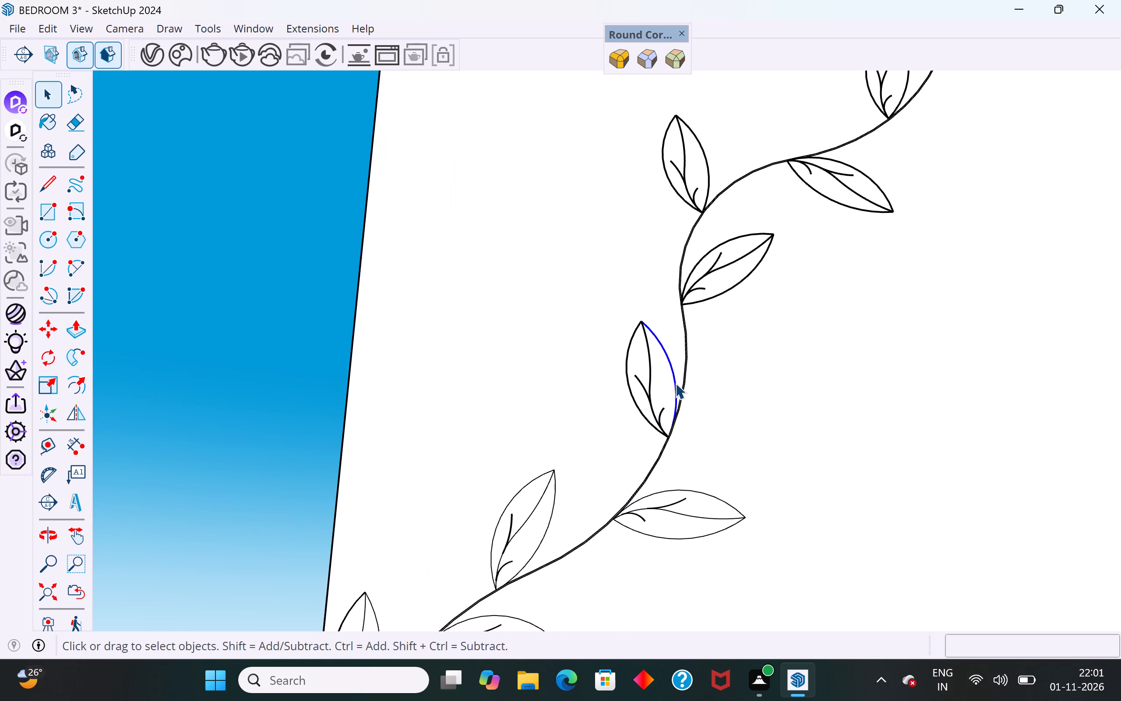
key(Delete)
click(648, 357)
key(Delete)
click(645, 391)
key(Delete)
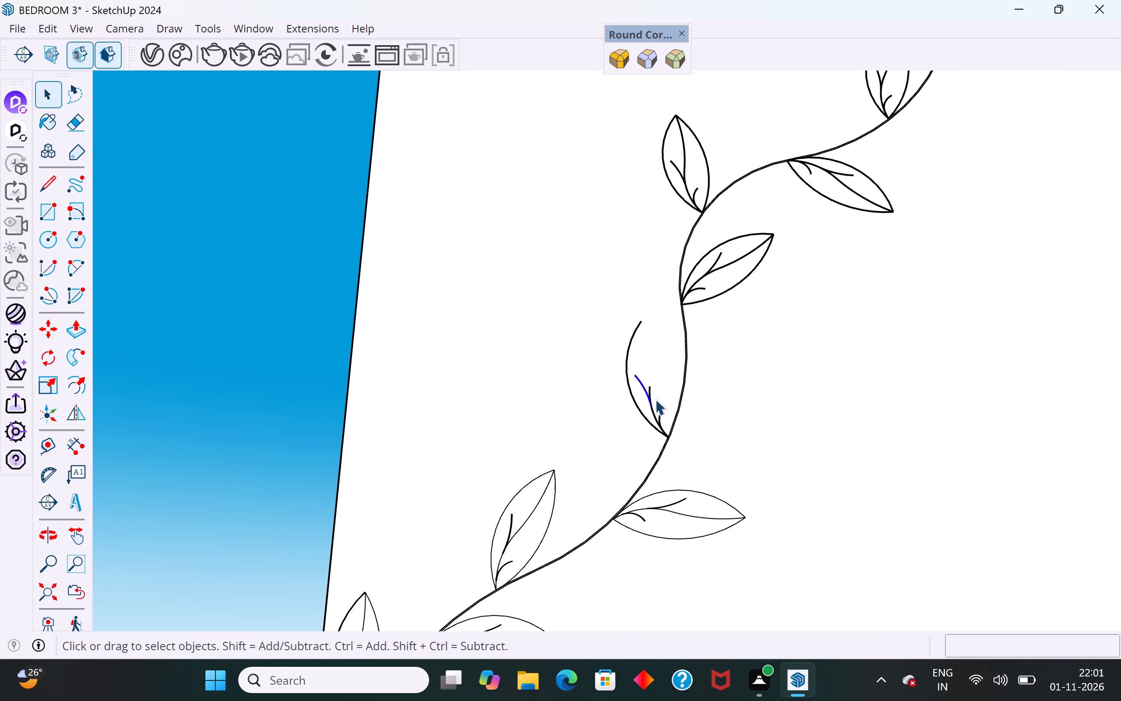
click(648, 393)
key(Delete)
click(659, 411)
key(Delete)
click(659, 431)
key(Delete)
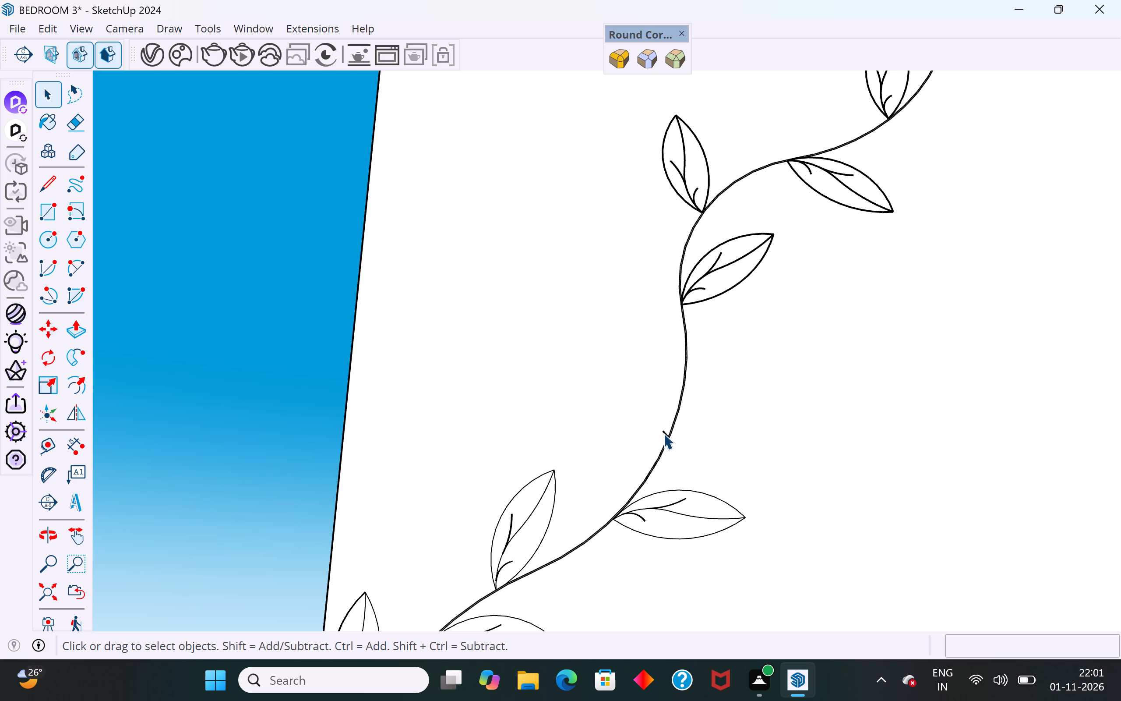
click(664, 432)
key(Delete)
Examine the bare stem section where the leaf was deleted and how the neighbouring lower leaves attach to the stem.
scroll(672, 413, down, 5)
scroll(543, 522, down, 1)
scroll(548, 526, up, 4)
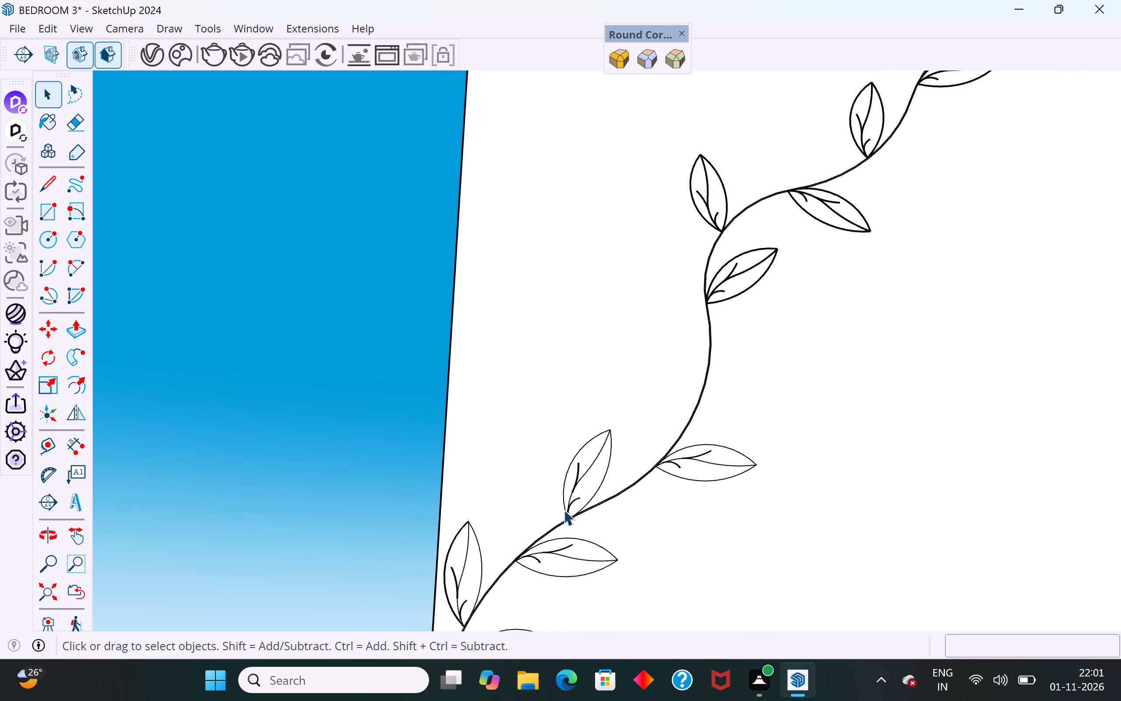
scroll(564, 510, up, 8)
middle_drag(571, 481, 812, 654)
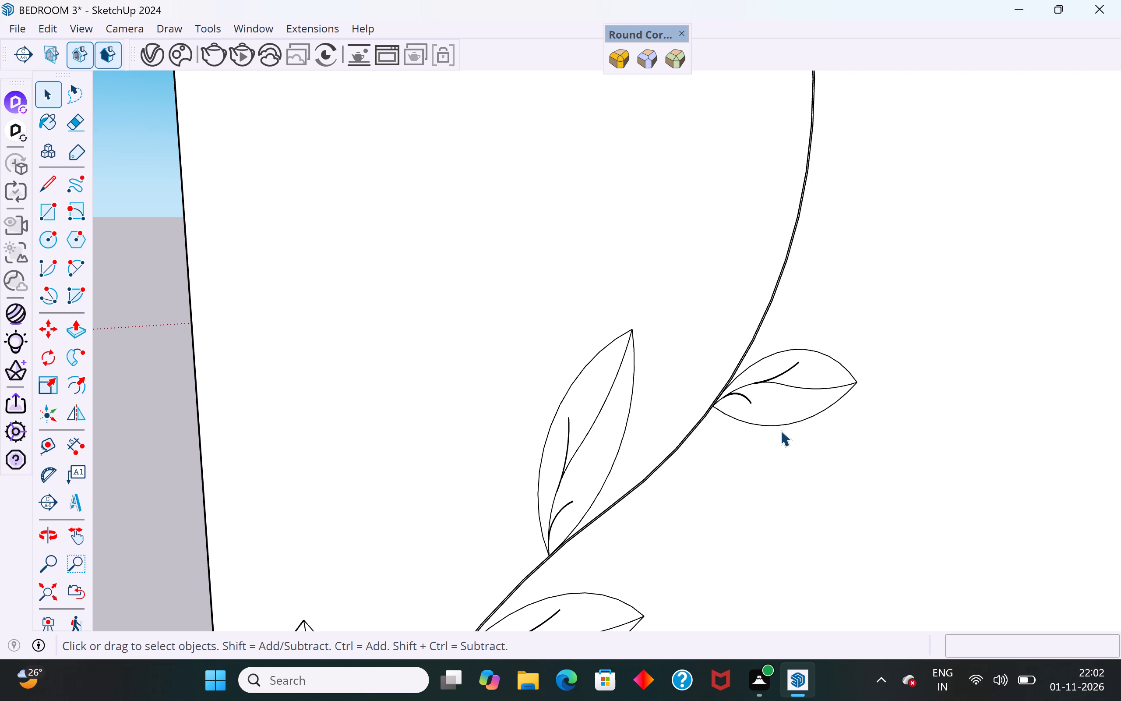
middle_drag(839, 403, 722, 463)
scroll(715, 386, up, 2)
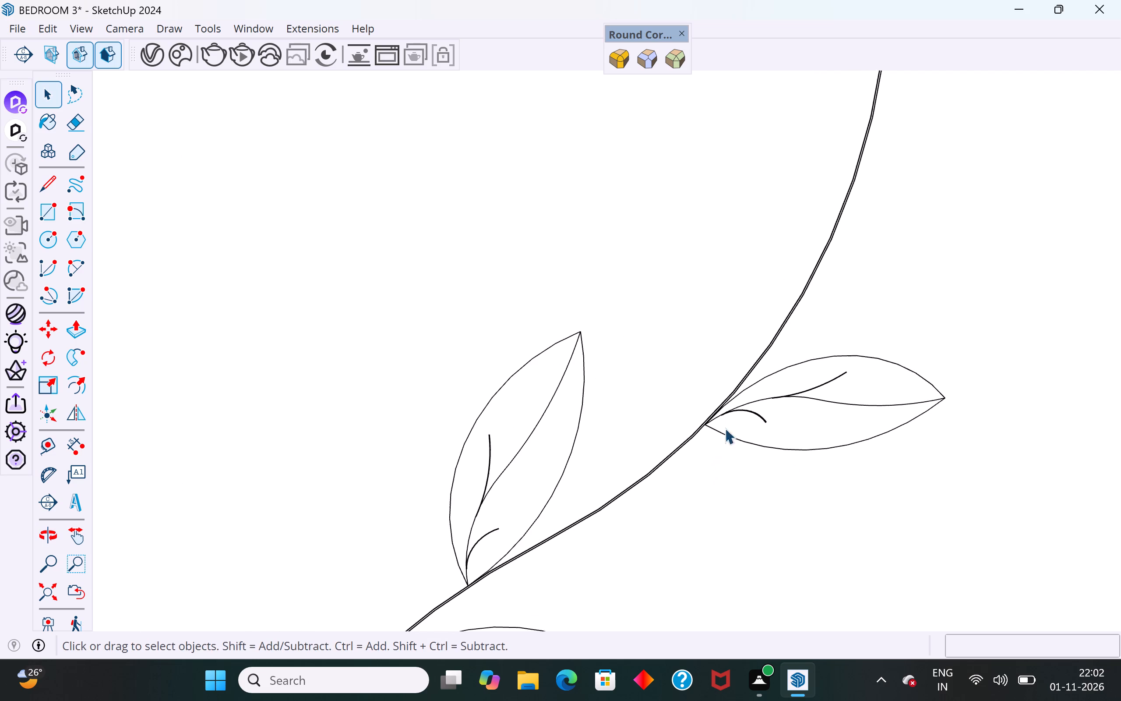
scroll(722, 549, down, 4)
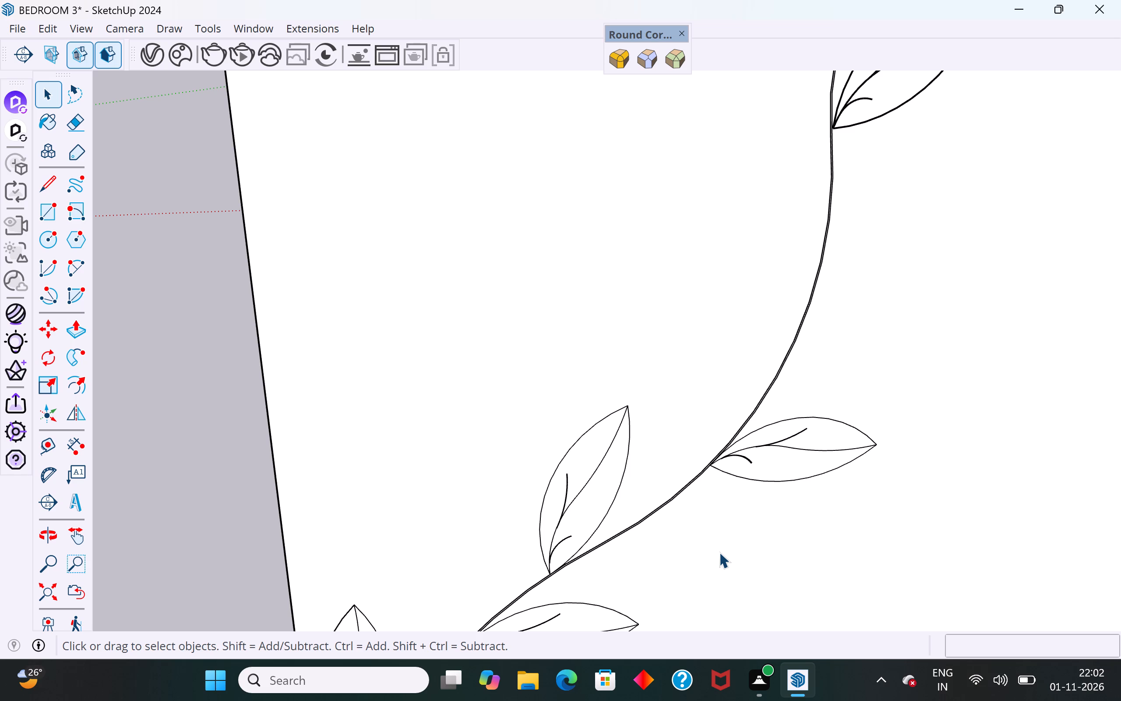
scroll(765, 501, up, 2)
scroll(704, 548, down, 2)
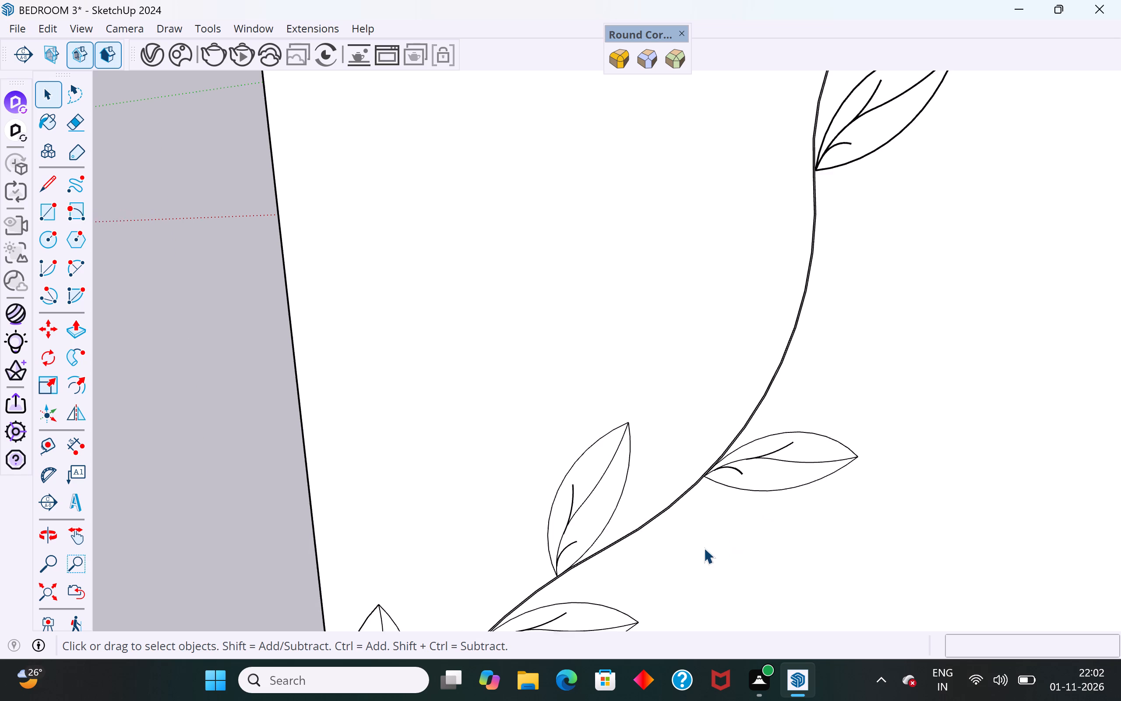
scroll(783, 463, up, 4)
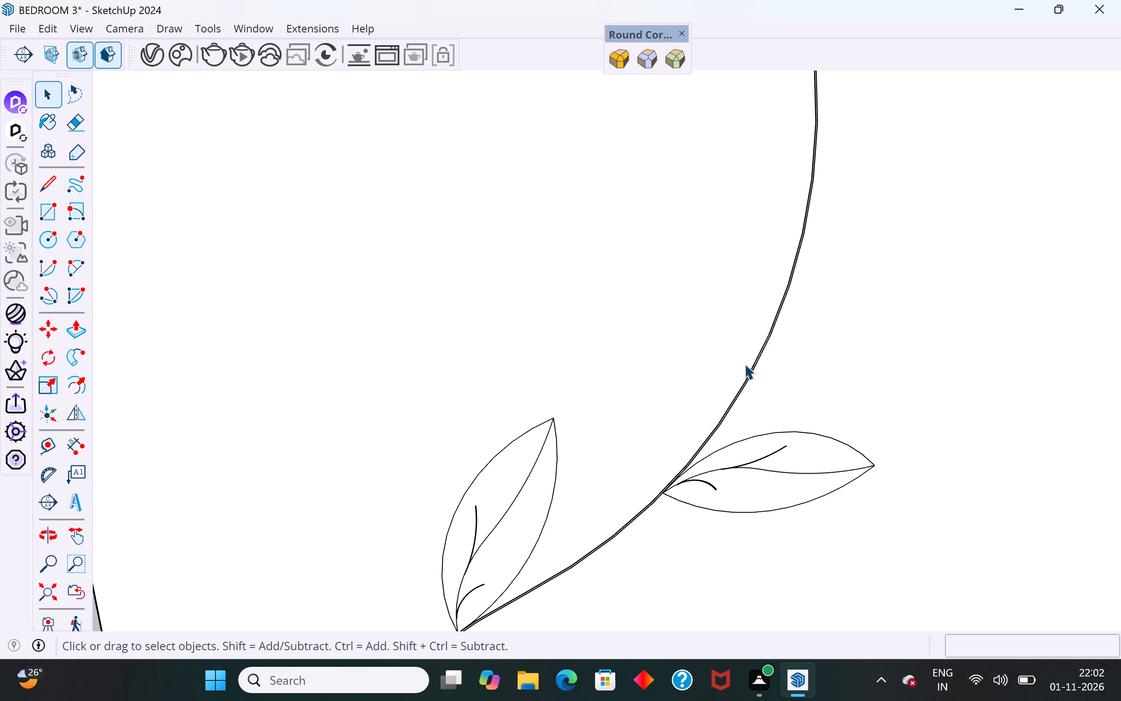
Copy the next upper-side leaf group above the gap by its base point onto the bare stem section, about 2' 3" away.
scroll(739, 371, down, 4)
scroll(684, 503, down, 7)
middle_drag(801, 423, 708, 489)
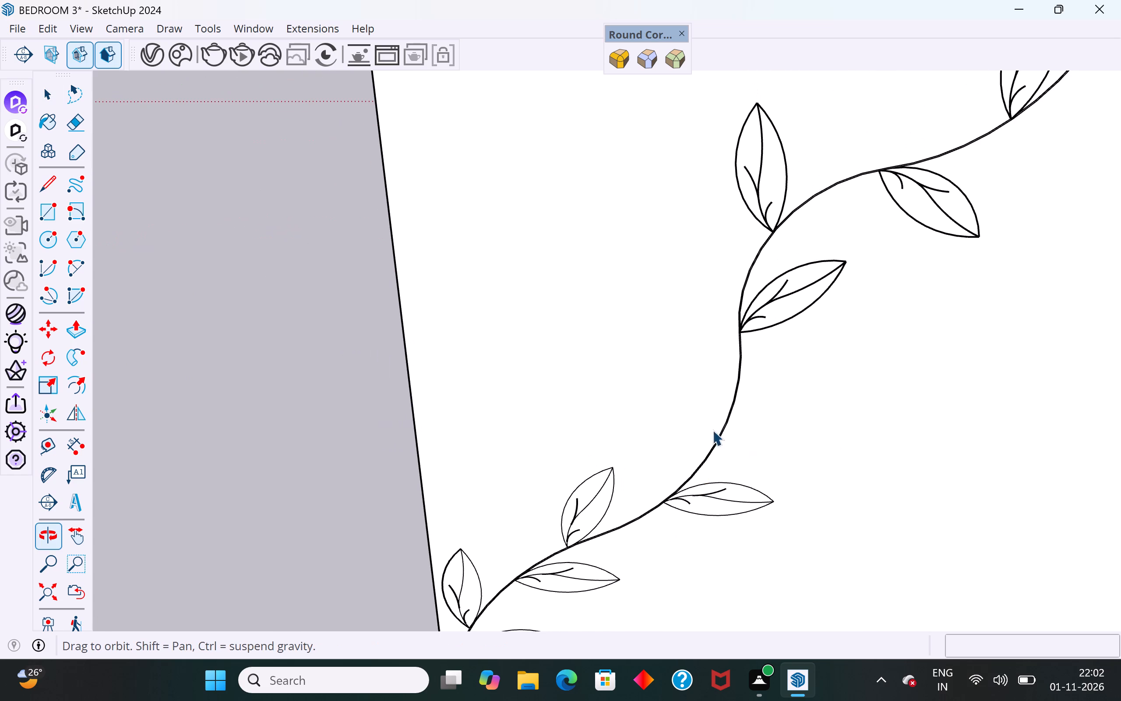
click(767, 228)
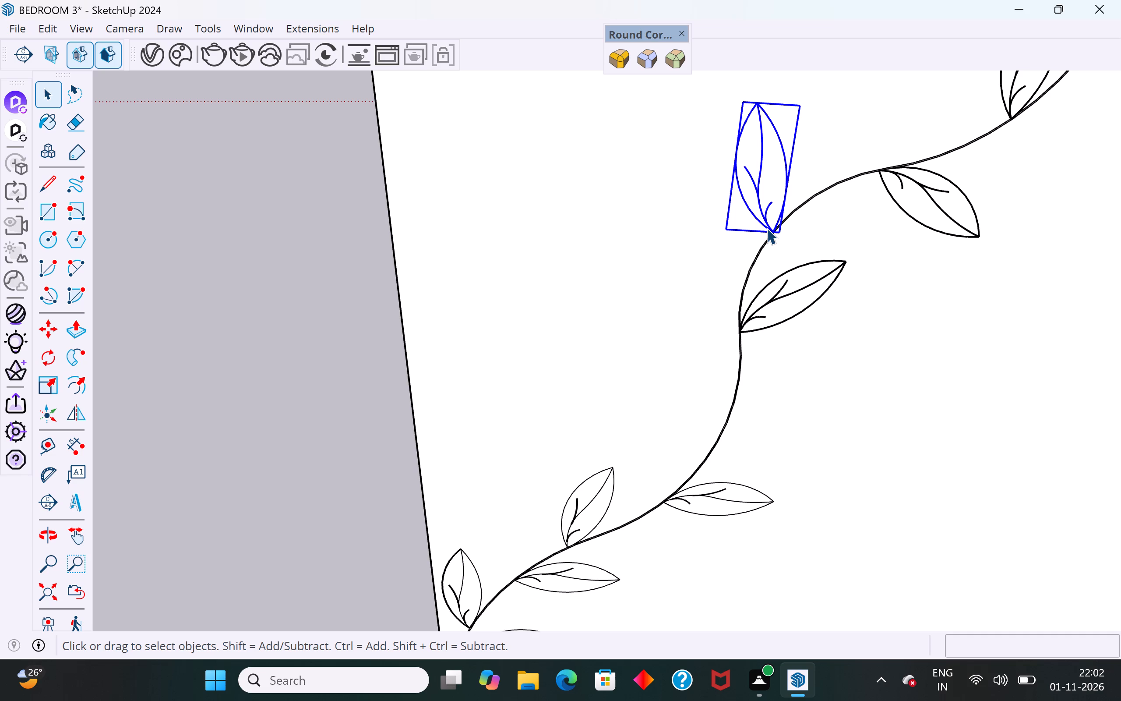
key(m)
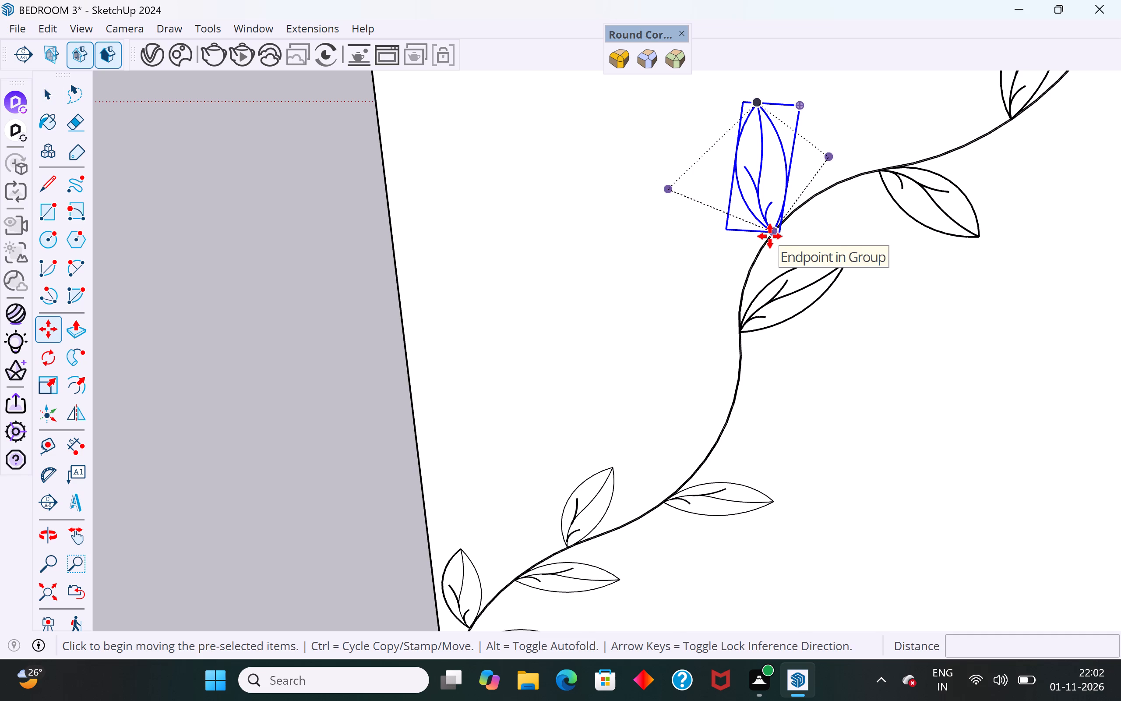
ctrl+click(770, 236)
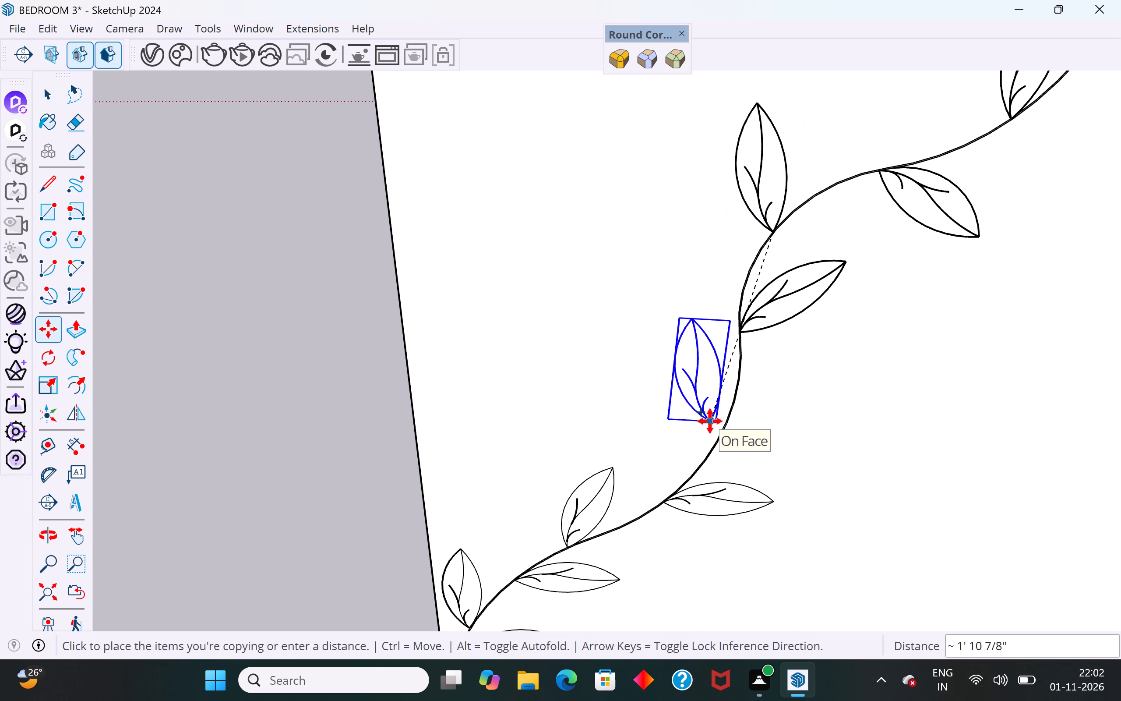
scroll(710, 421, up, 10)
middle_drag(714, 425, 831, 88)
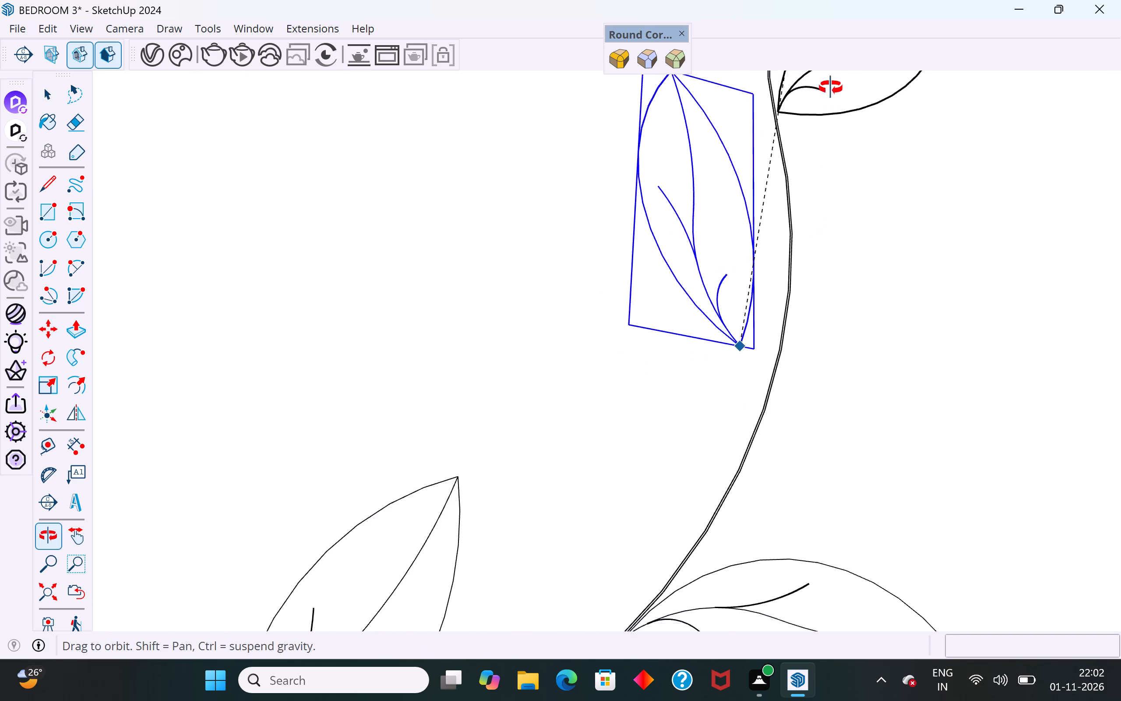
middle_drag(831, 88, 831, 78)
scroll(772, 273, down, 10)
scroll(752, 385, up, 7)
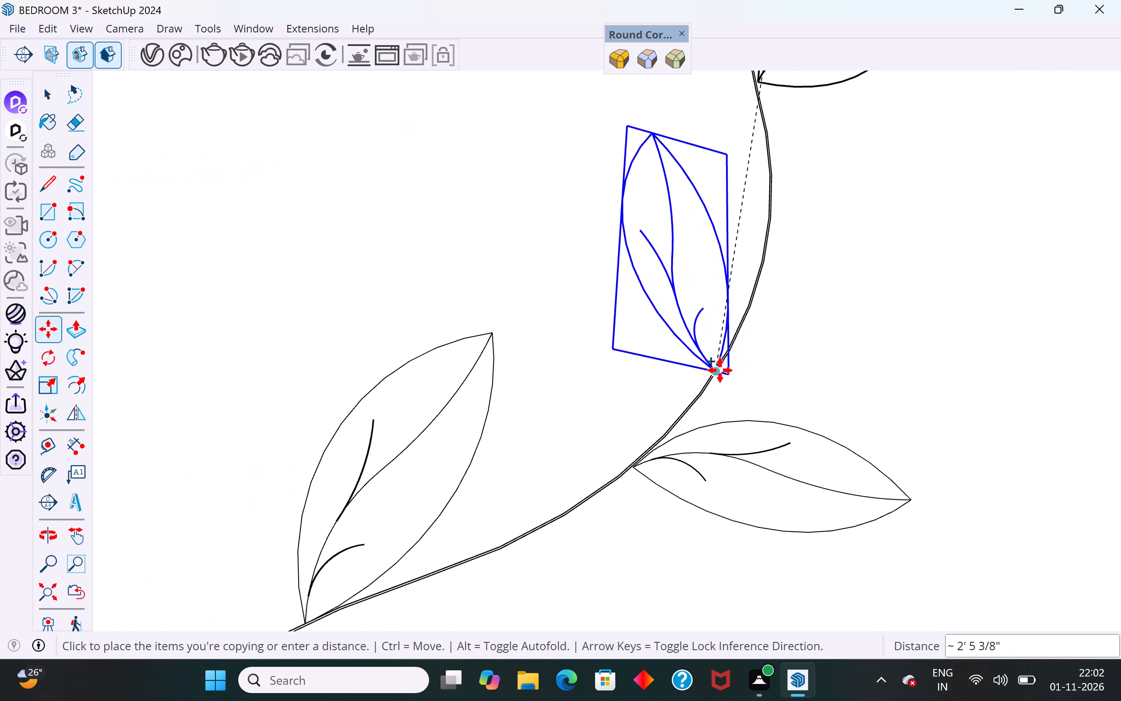
scroll(720, 370, up, 6)
middle_drag(718, 372, 725, 283)
scroll(700, 369, up, 5)
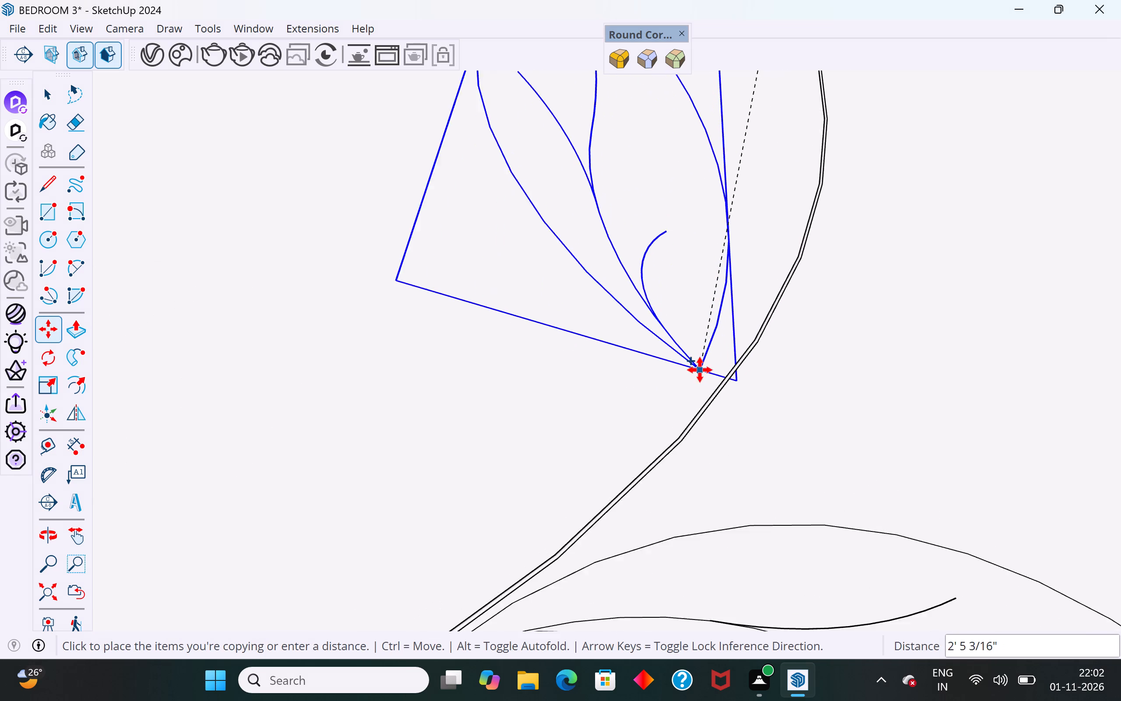
scroll(700, 370, up, 5)
middle_drag(698, 375, 987, 507)
scroll(932, 375, down, 4)
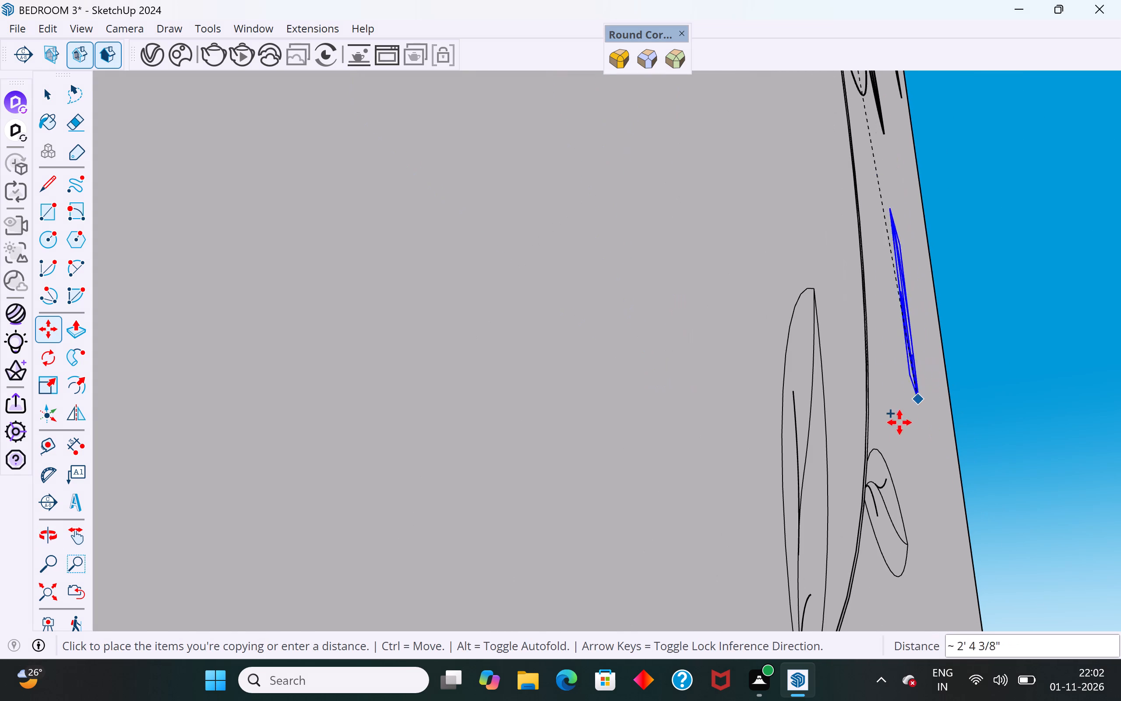
scroll(829, 405, down, 3)
middle_drag(886, 411, 541, 367)
scroll(616, 483, down, 8)
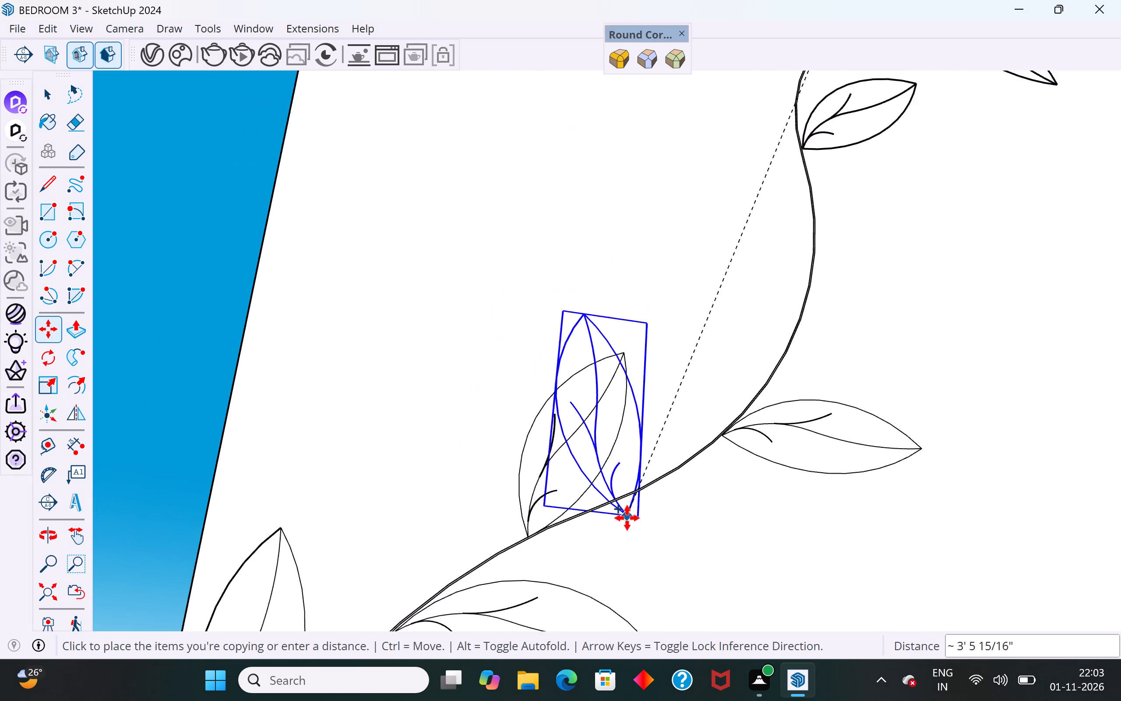
scroll(627, 518, down, 2)
scroll(750, 360, up, 9)
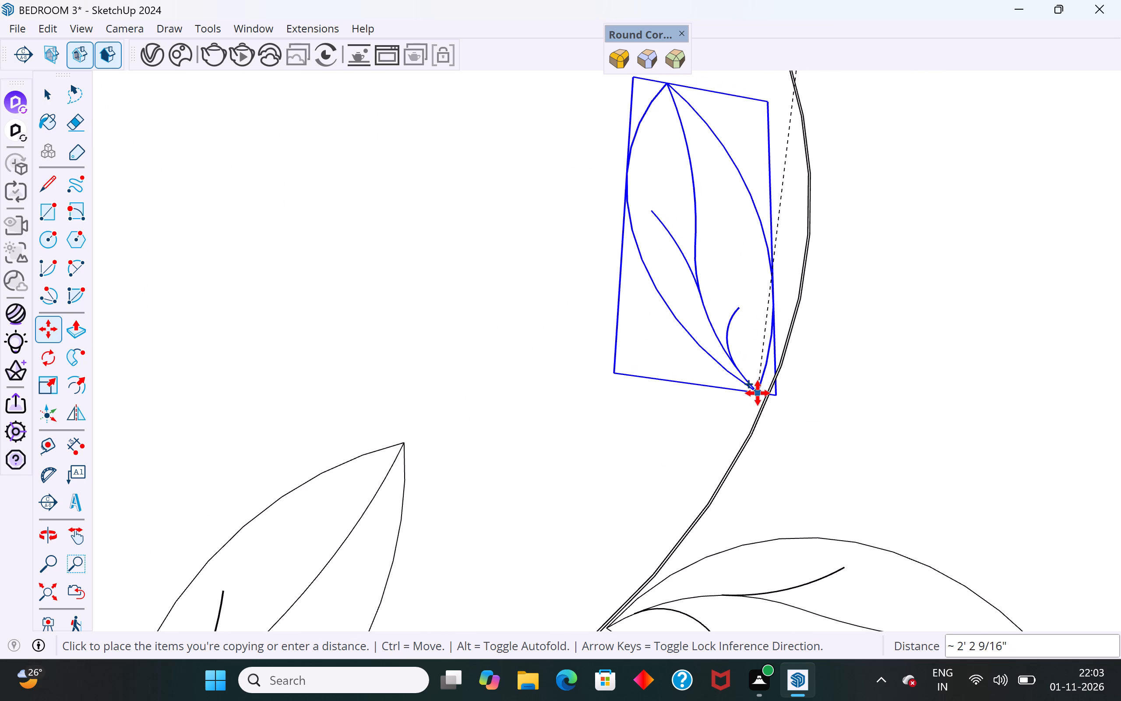
scroll(758, 393, up, 7)
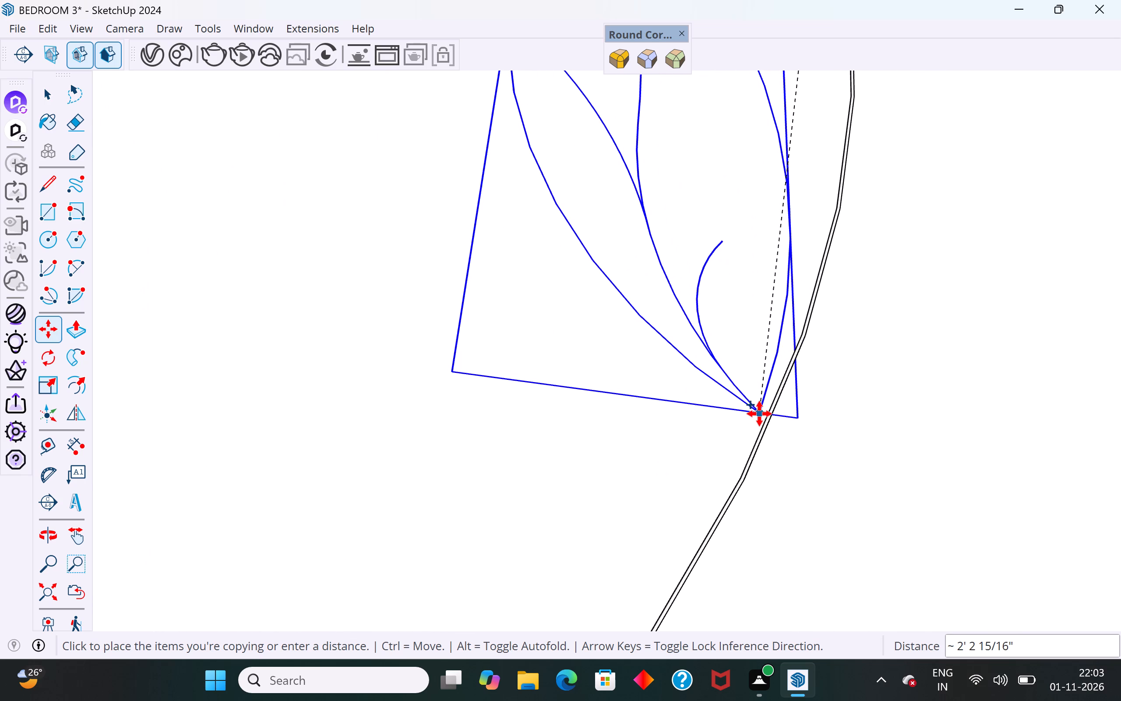
scroll(759, 416, up, 10)
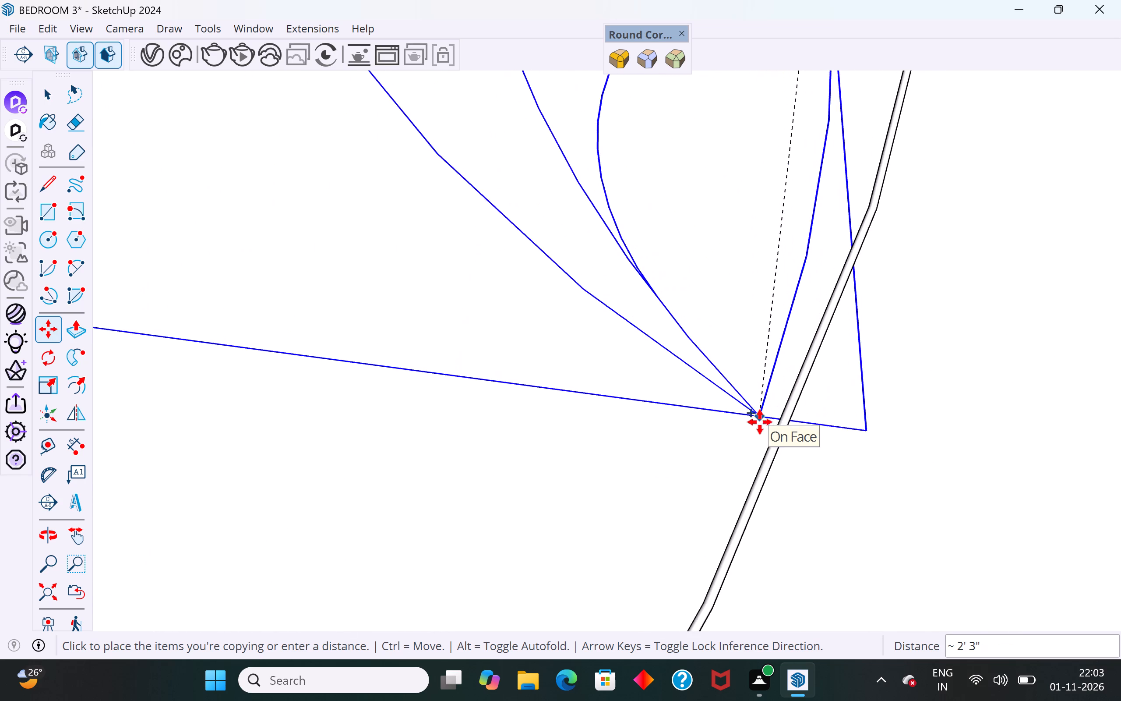
click(767, 428)
Examine from several angles how the copied leaf sits against the stem and the panel face.
scroll(695, 468, down, 6)
middle_drag(854, 395, 1120, 319)
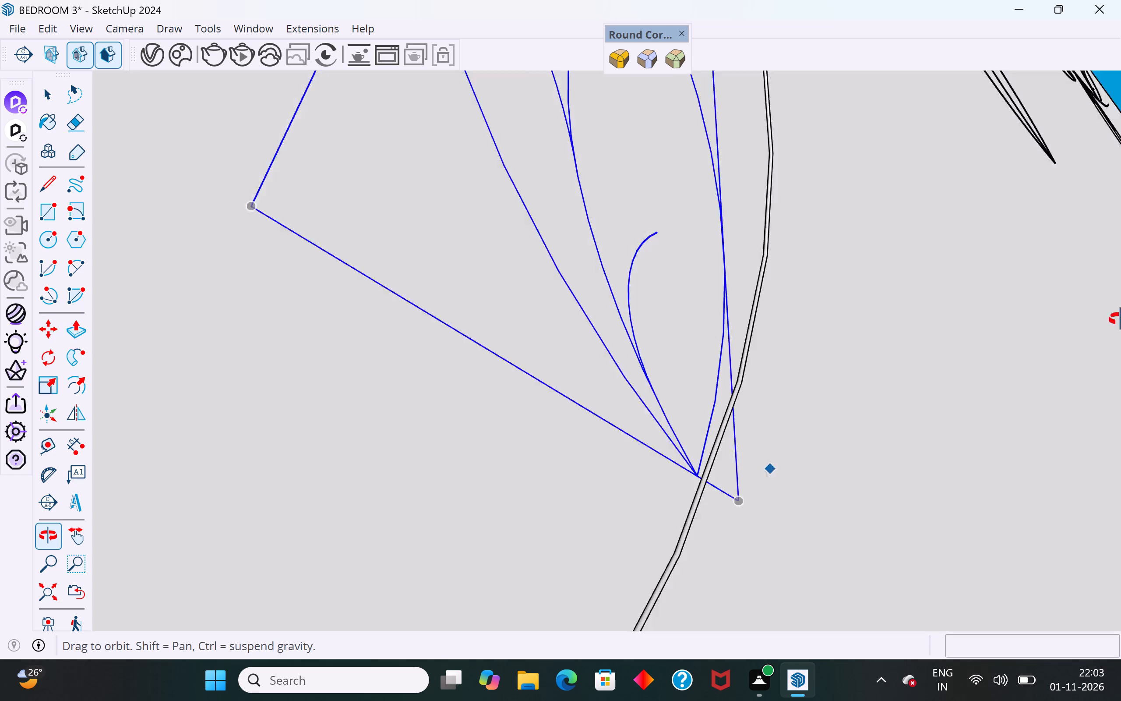
middle_drag(1120, 319, 1120, 492)
scroll(637, 425, down, 20)
scroll(637, 425, down, 10)
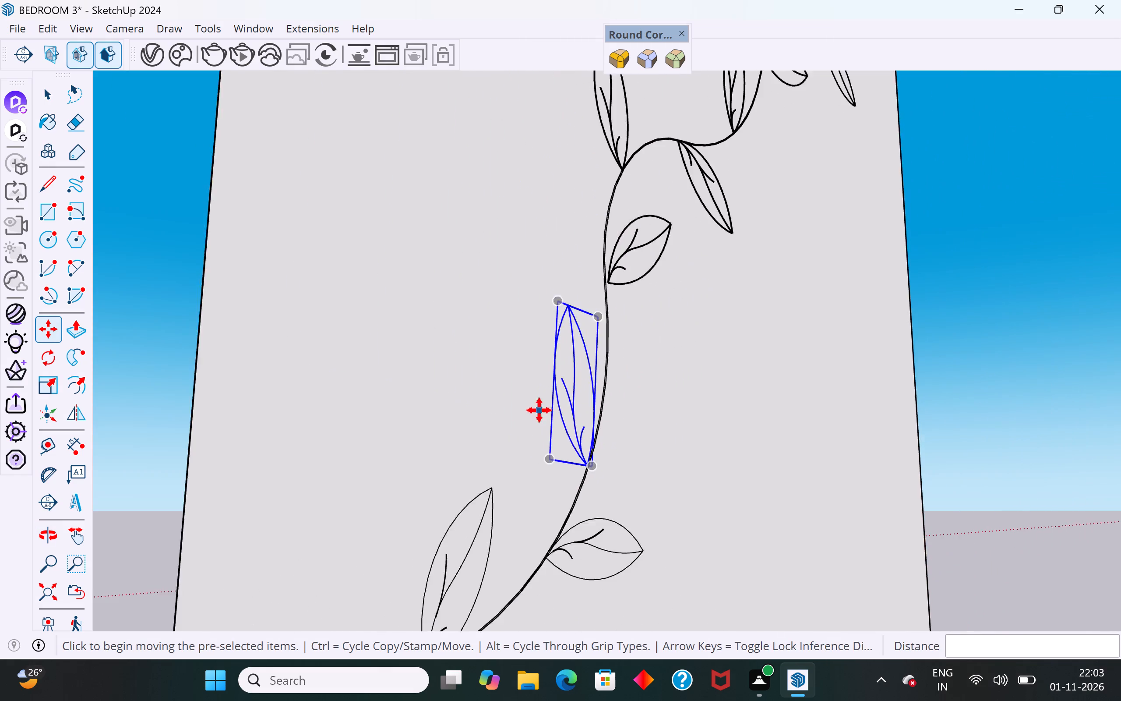
scroll(539, 410, down, 3)
middle_drag(761, 442, 374, 477)
scroll(592, 491, up, 3)
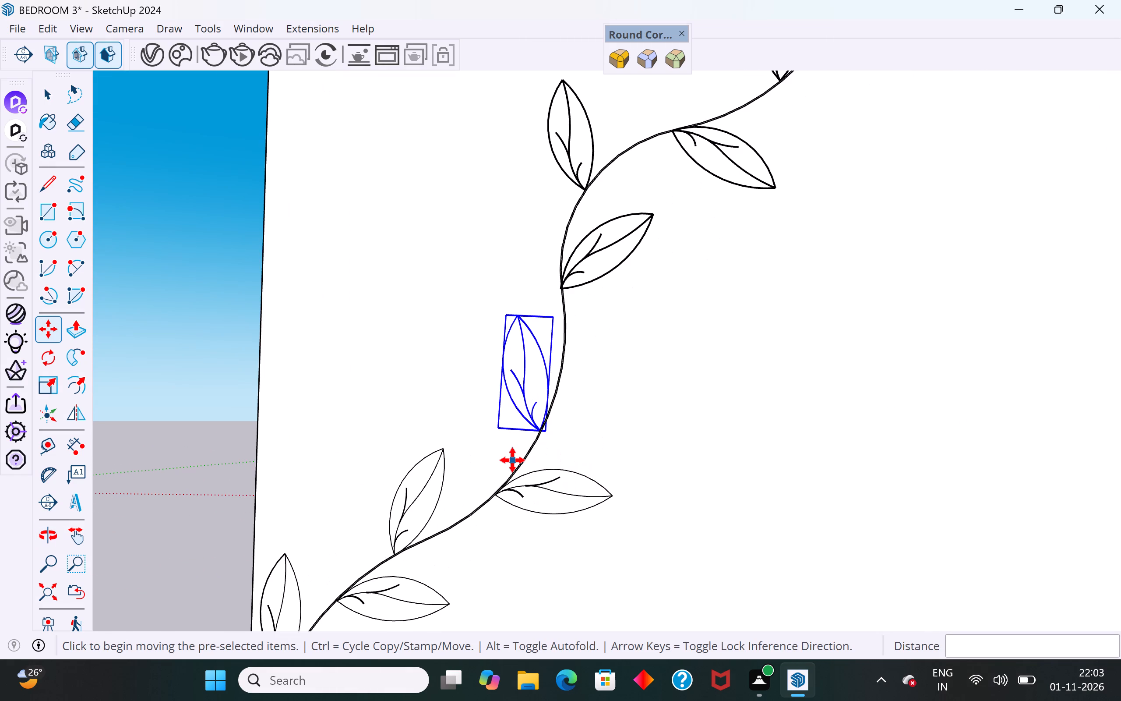
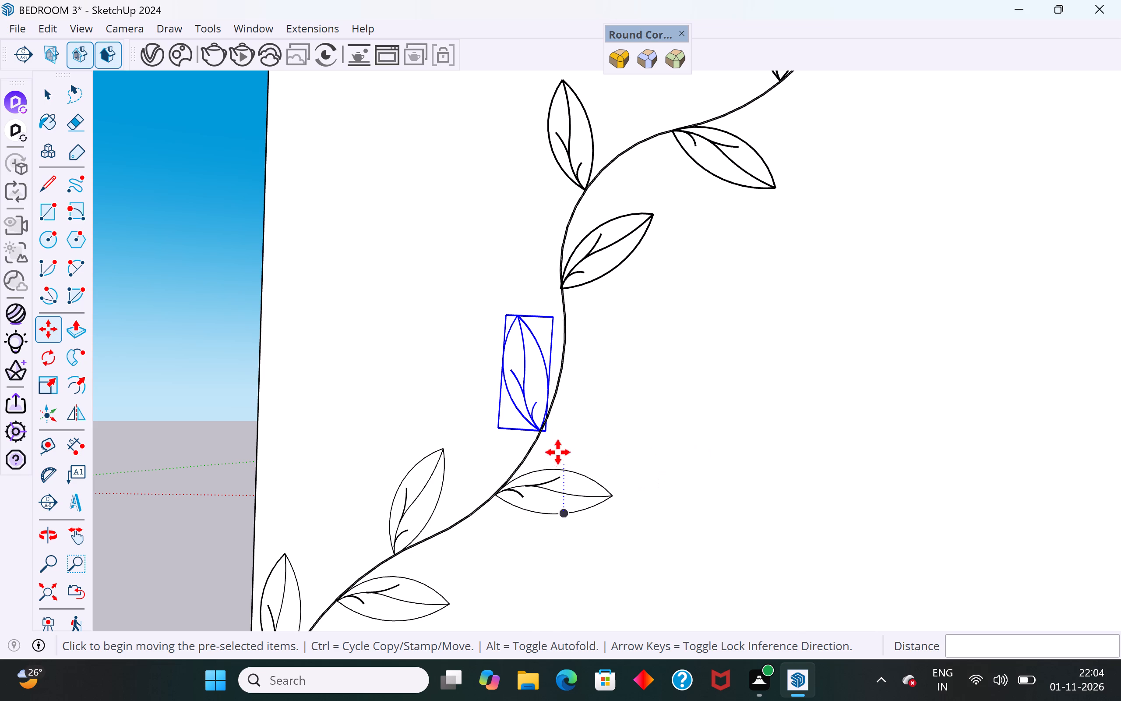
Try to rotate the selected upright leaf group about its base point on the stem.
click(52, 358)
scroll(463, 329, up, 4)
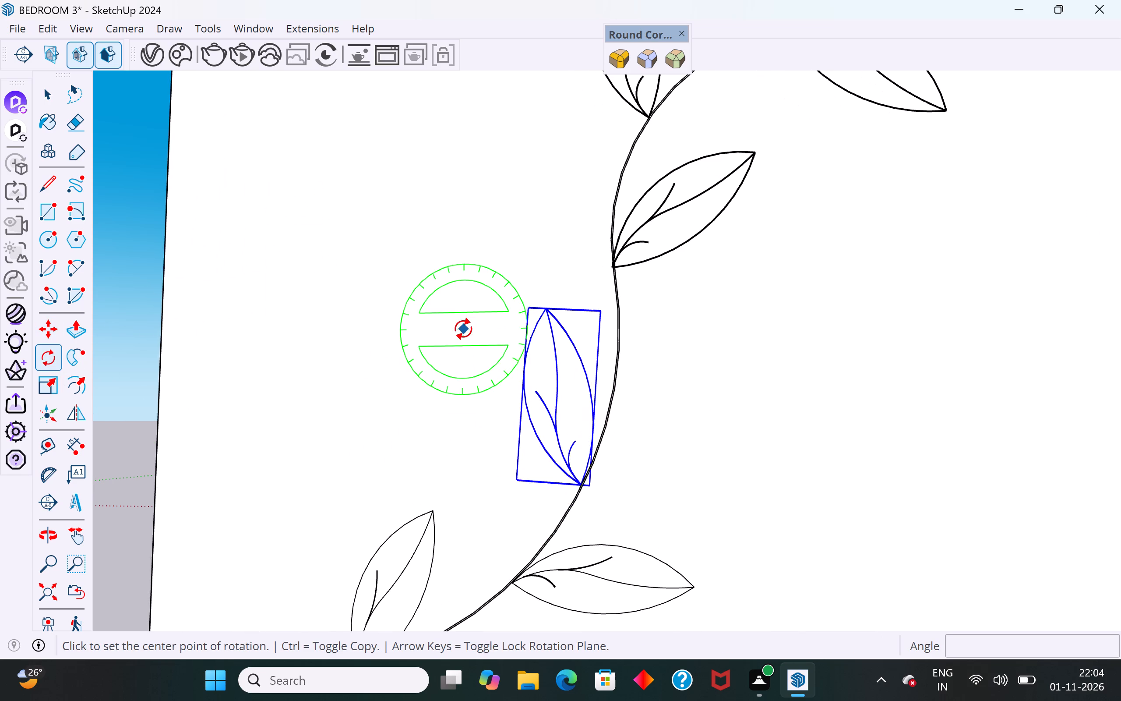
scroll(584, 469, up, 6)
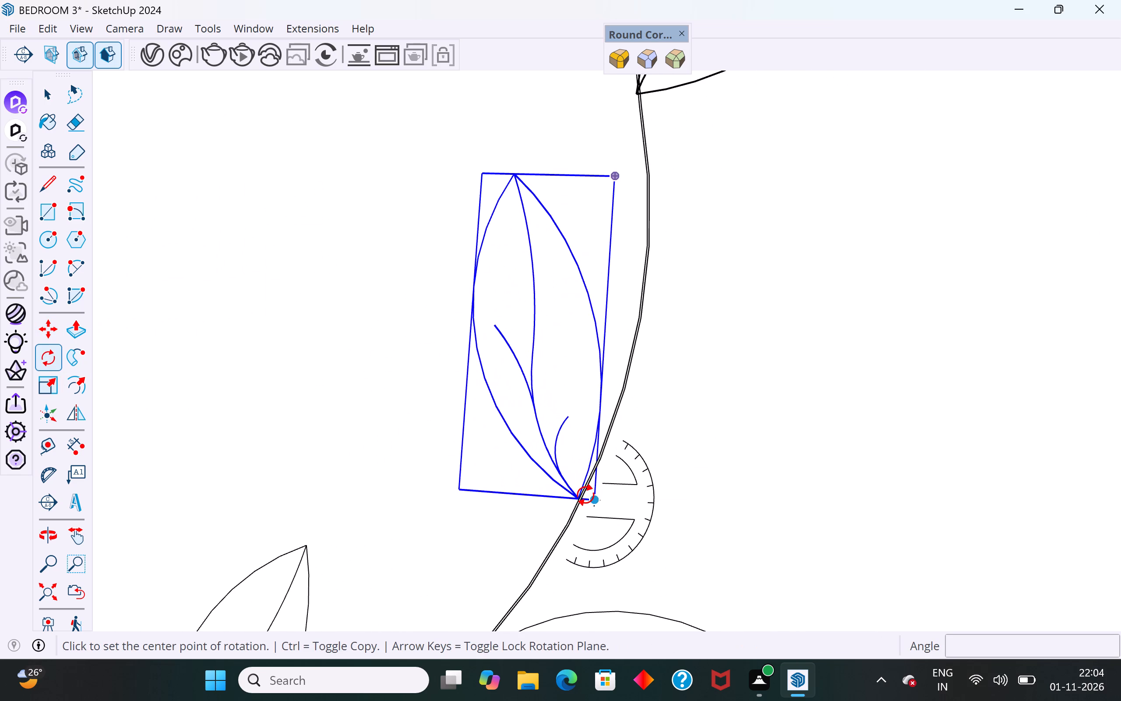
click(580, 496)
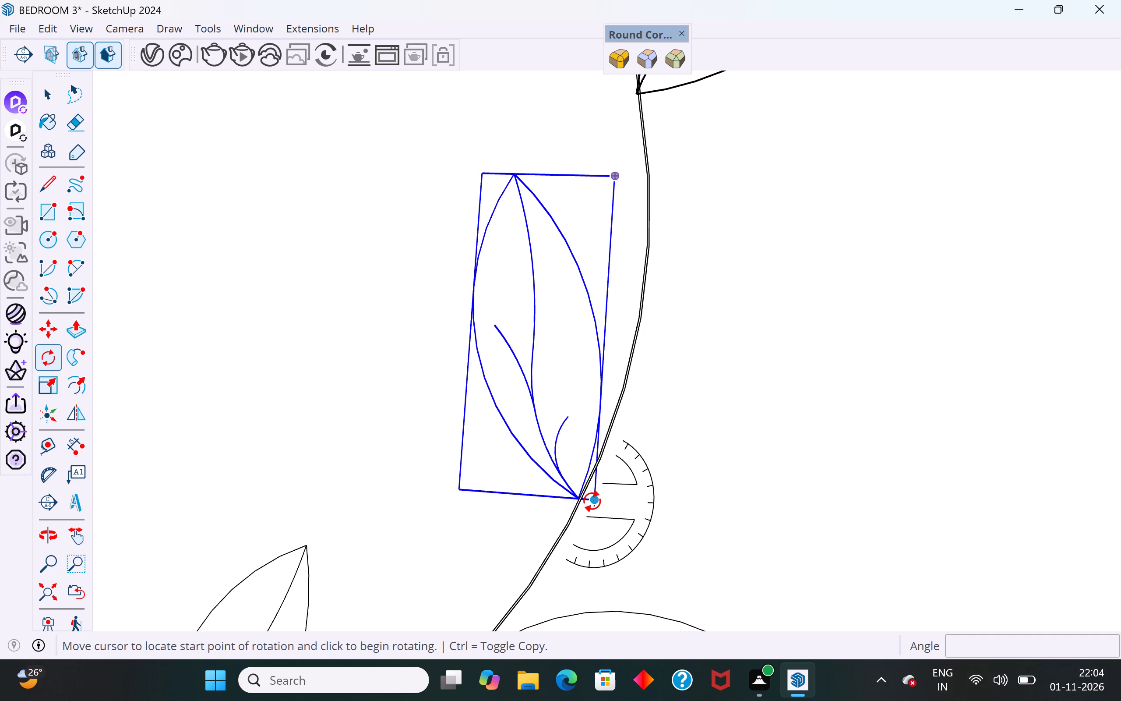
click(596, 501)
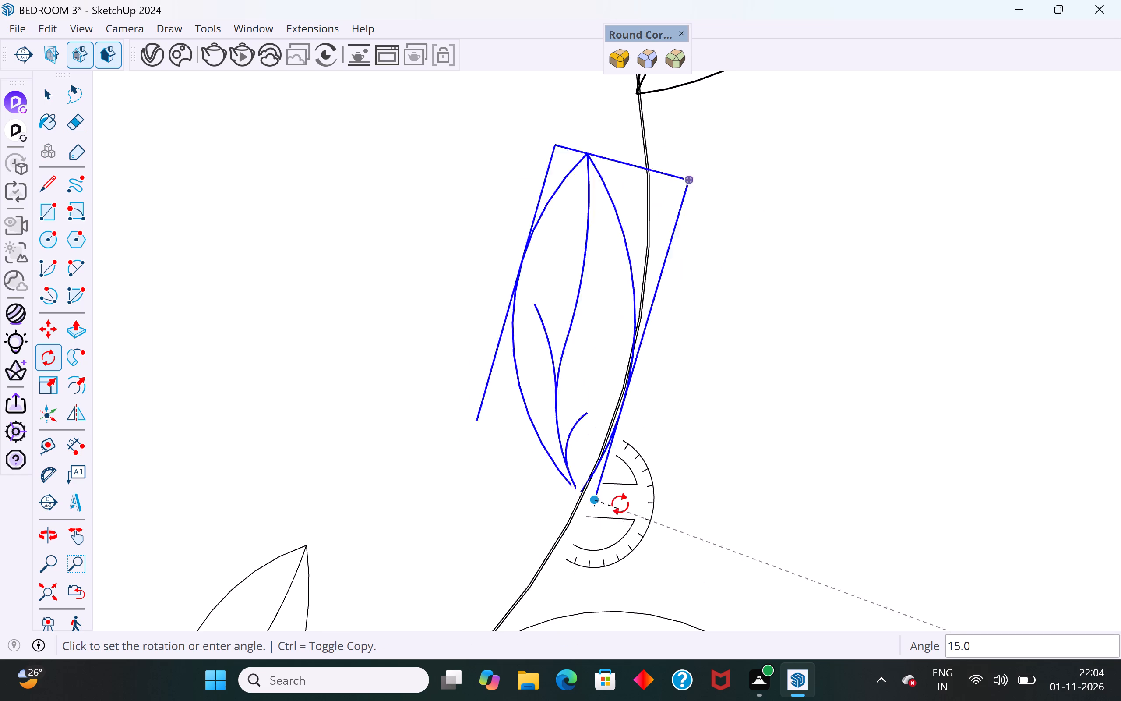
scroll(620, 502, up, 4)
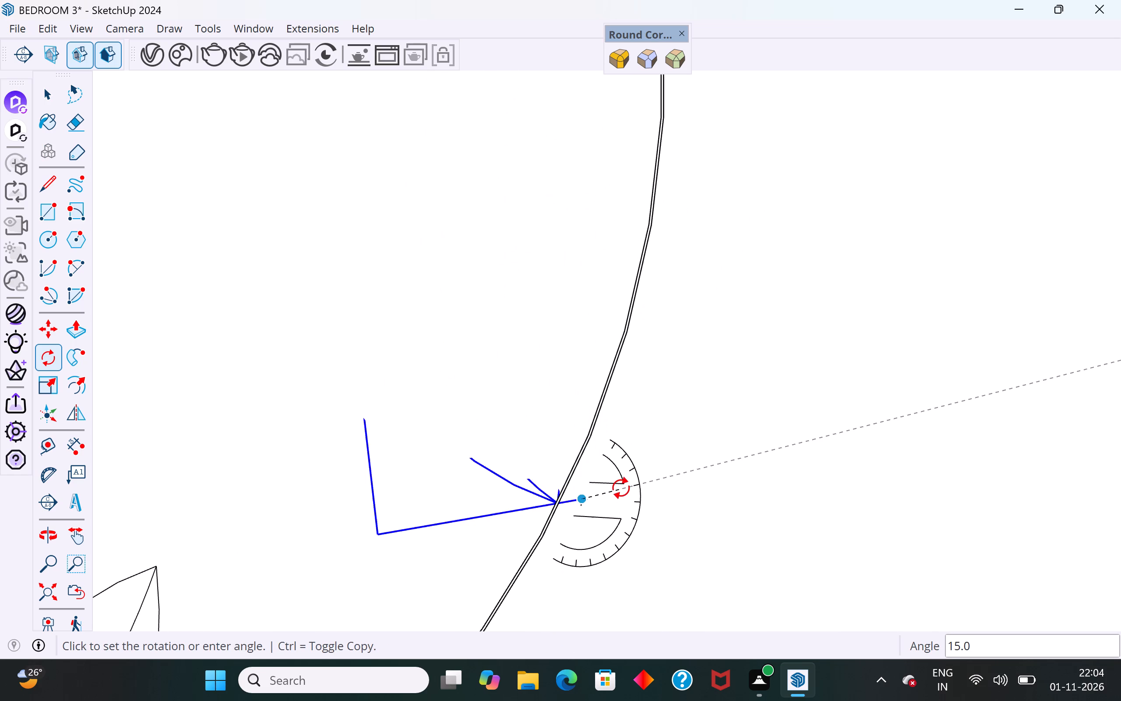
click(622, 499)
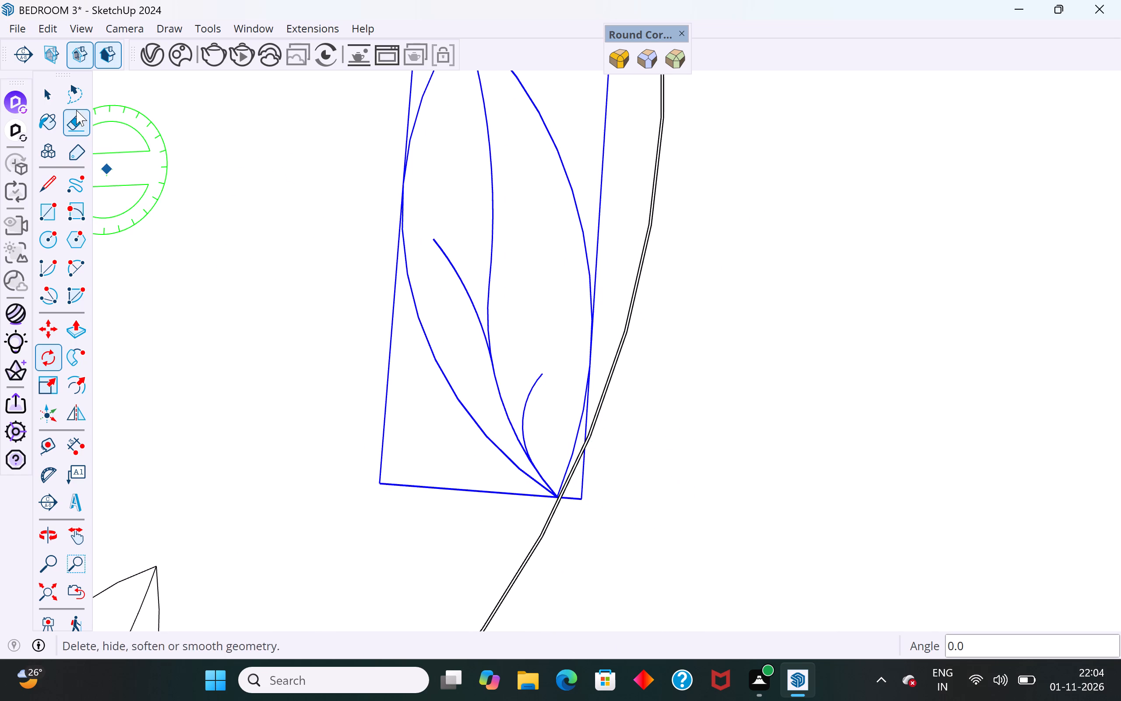
Explode the upright leaf group on the lower part of the stem so its two face halves can be selected separately.
click(53, 100)
click(751, 500)
scroll(816, 411, down, 5)
middle_drag(816, 411, 871, 492)
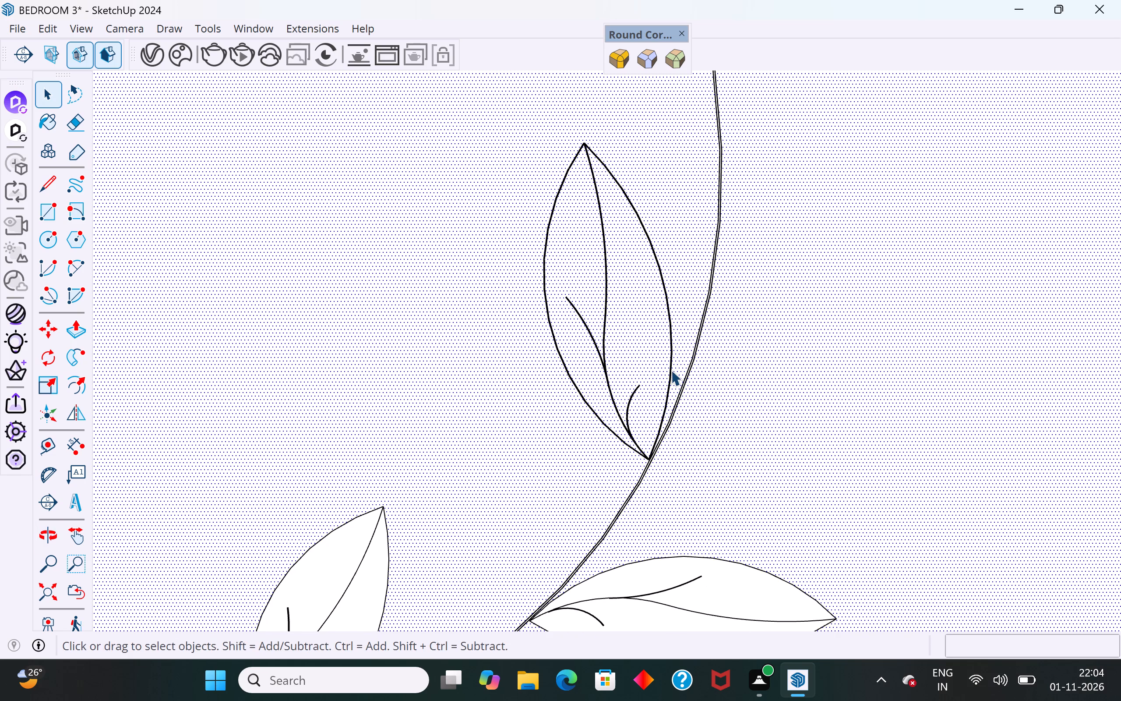
click(671, 370)
middle_drag(665, 416, 809, 517)
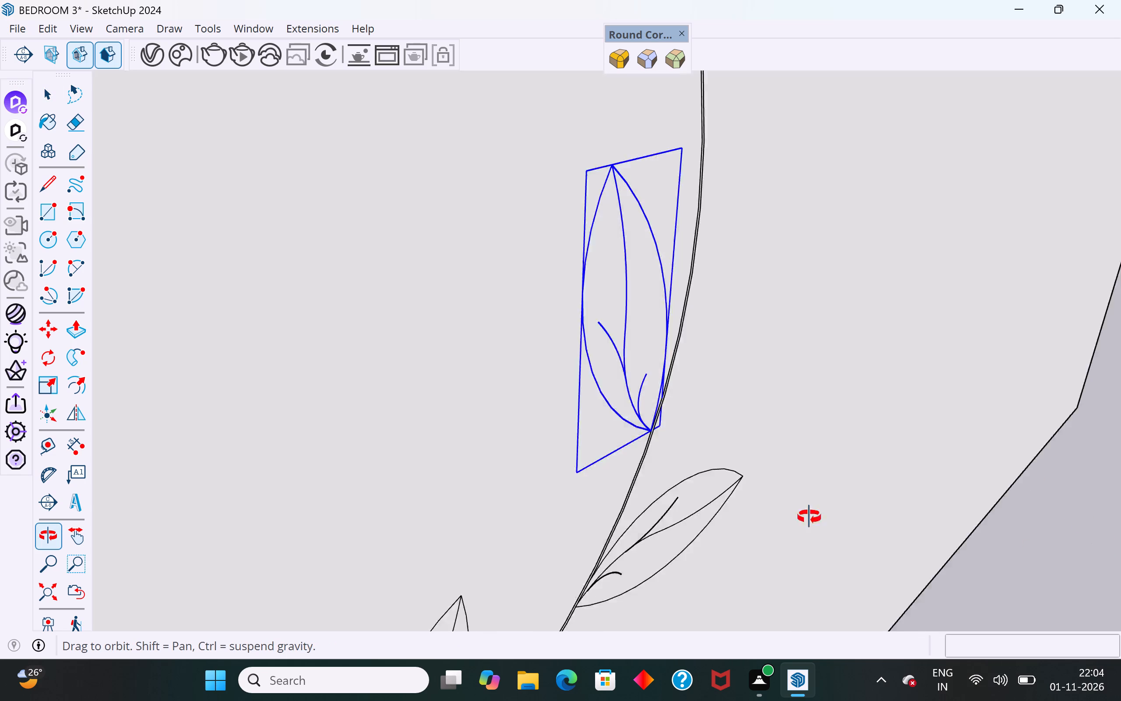
middle_drag(809, 517, 638, 478)
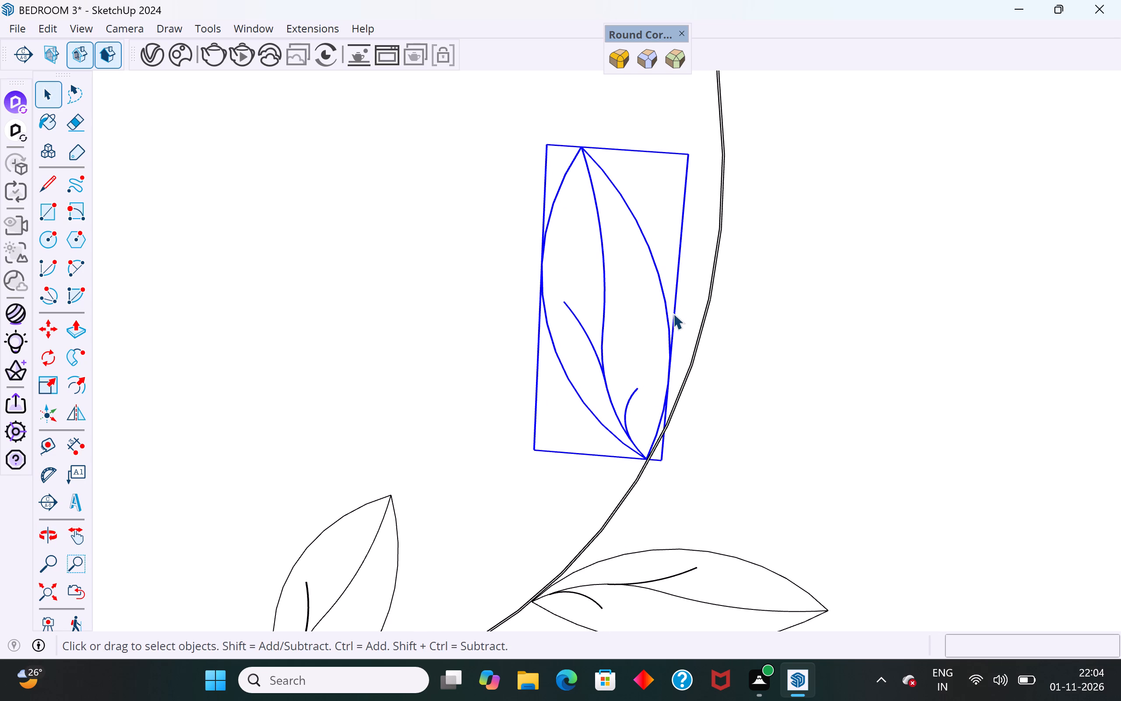
right_click(673, 313)
scroll(629, 311, down, 14)
scroll(695, 530, down, 5)
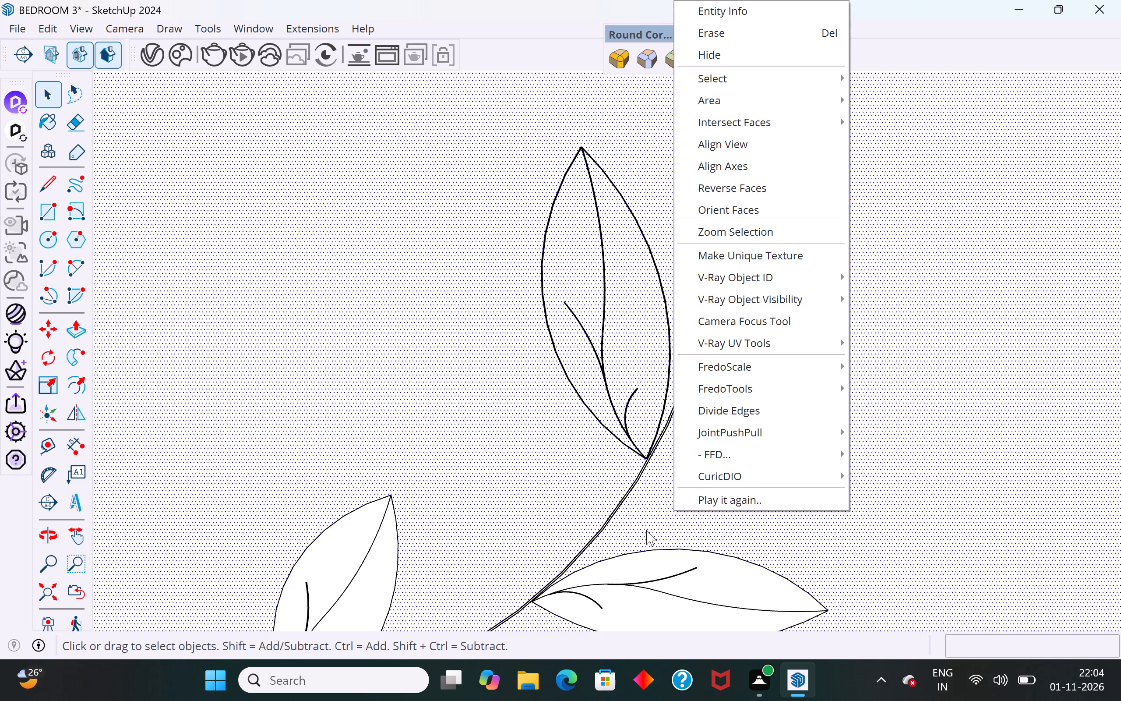
scroll(646, 530, down, 8)
click(674, 592)
scroll(739, 561, down, 7)
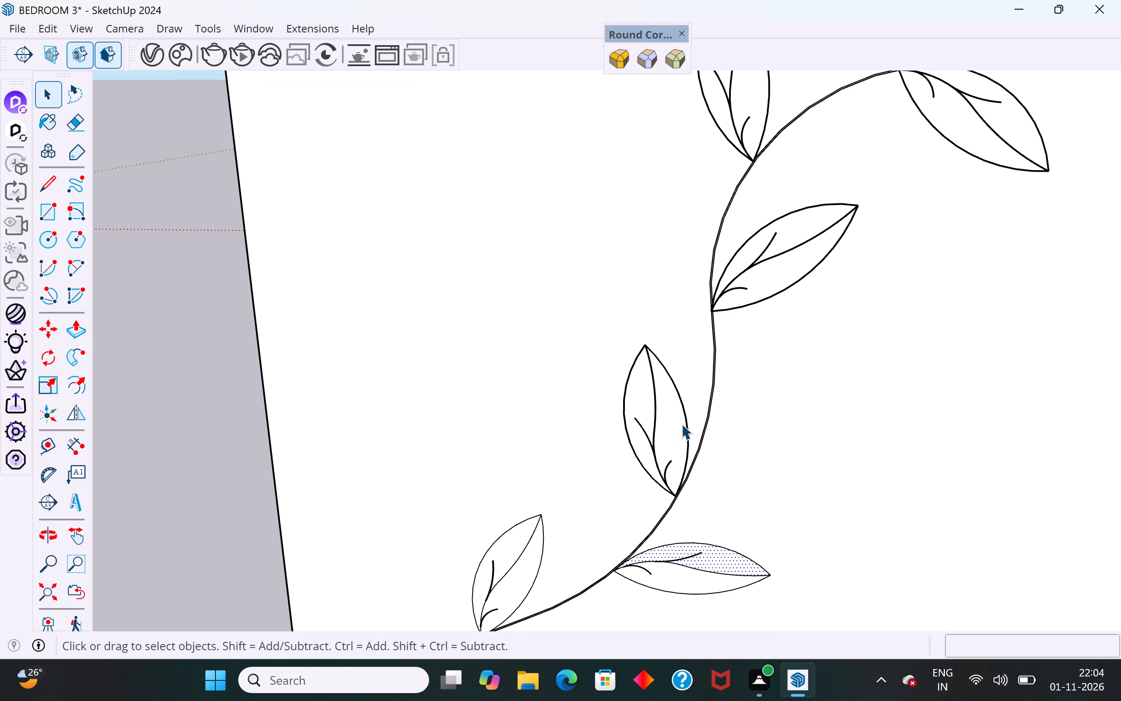
click(687, 424)
right_click(687, 424)
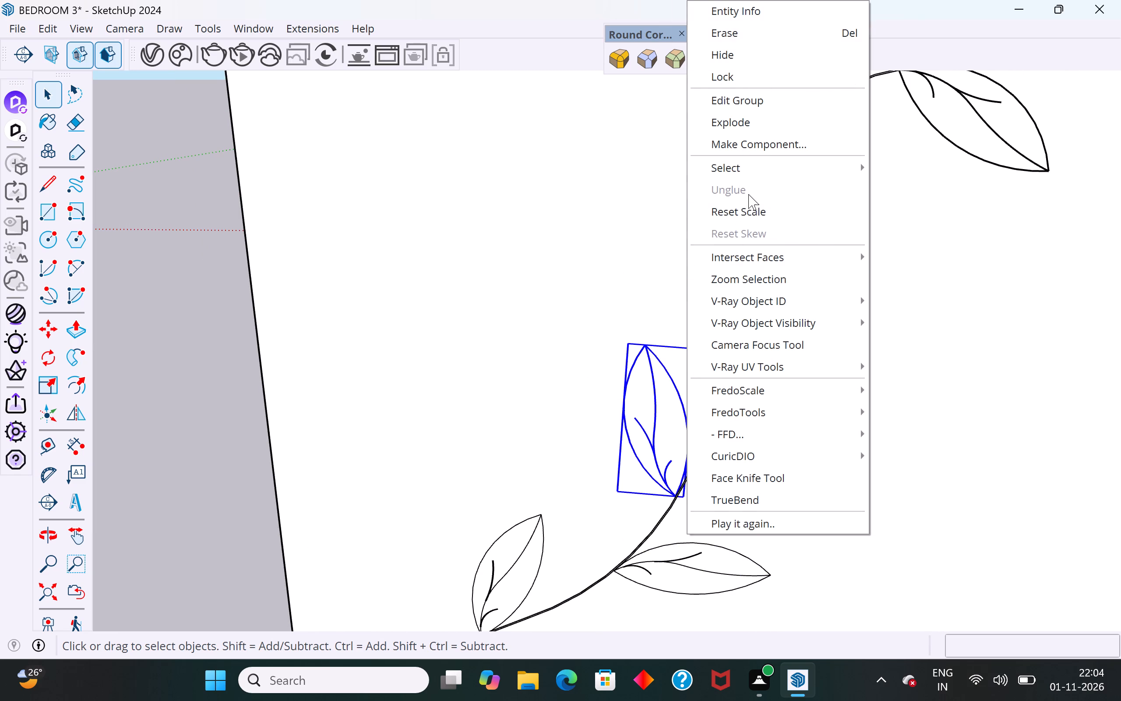
click(751, 123)
click(670, 436)
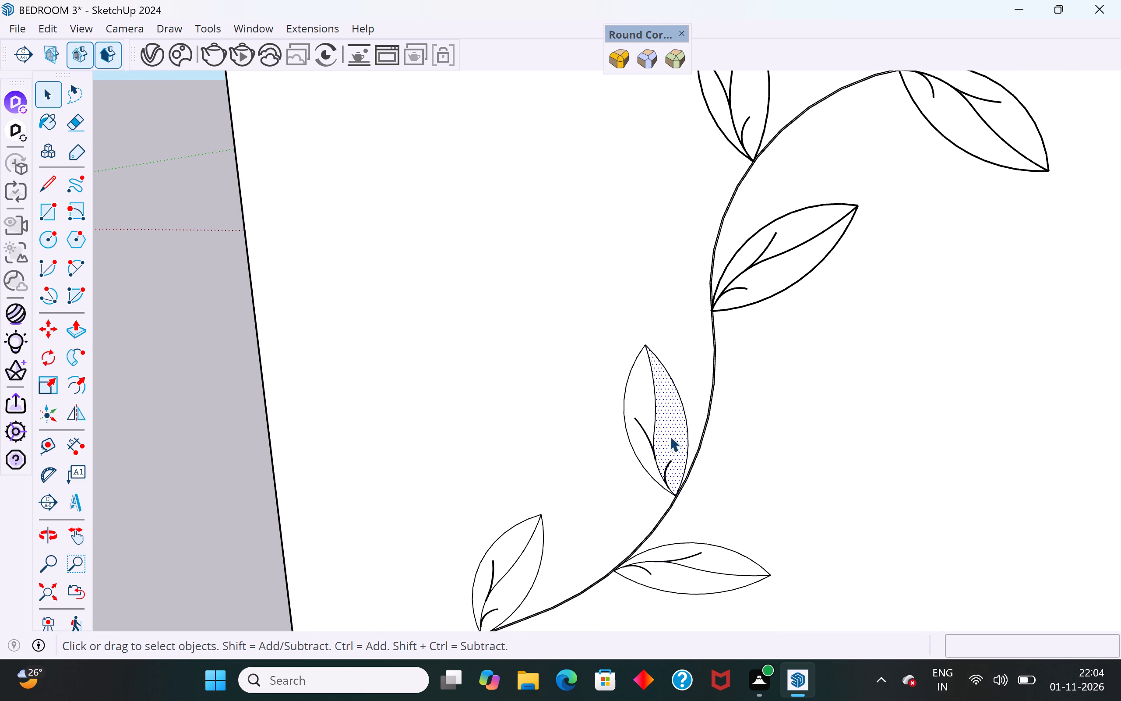
click(647, 404)
Move the next leaf group up the stem about 1/2" so its base point sits on the stem's edge.
scroll(738, 543, down, 4)
scroll(793, 336, up, 4)
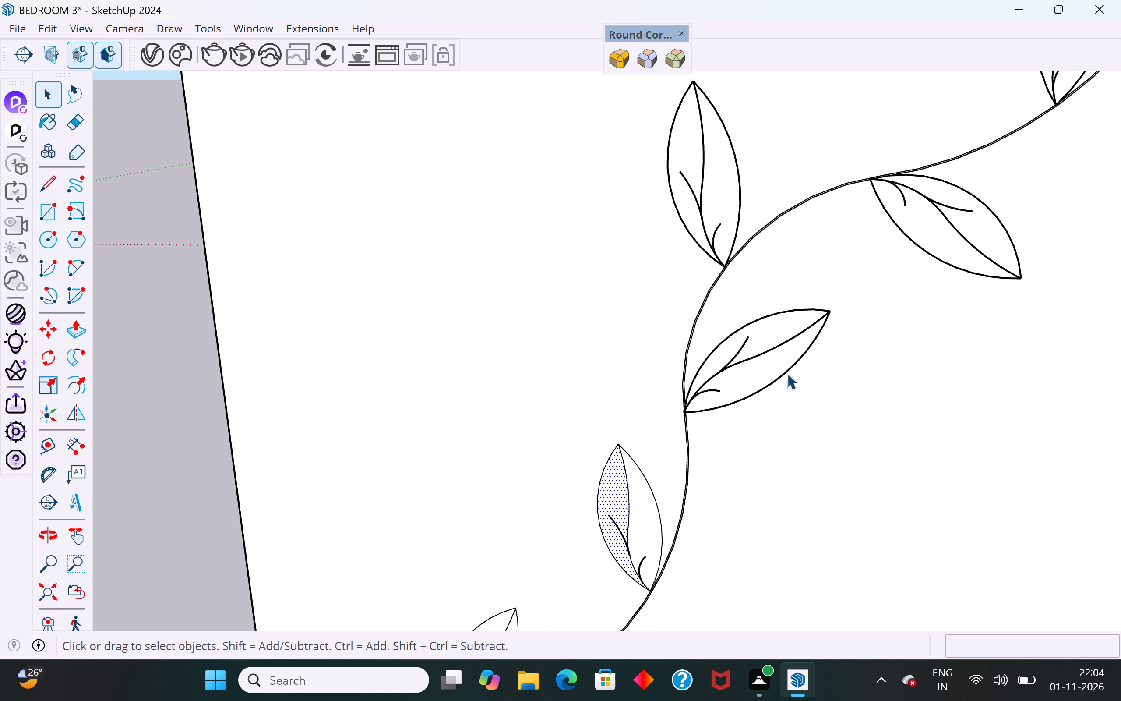
click(786, 372)
scroll(677, 426, up, 12)
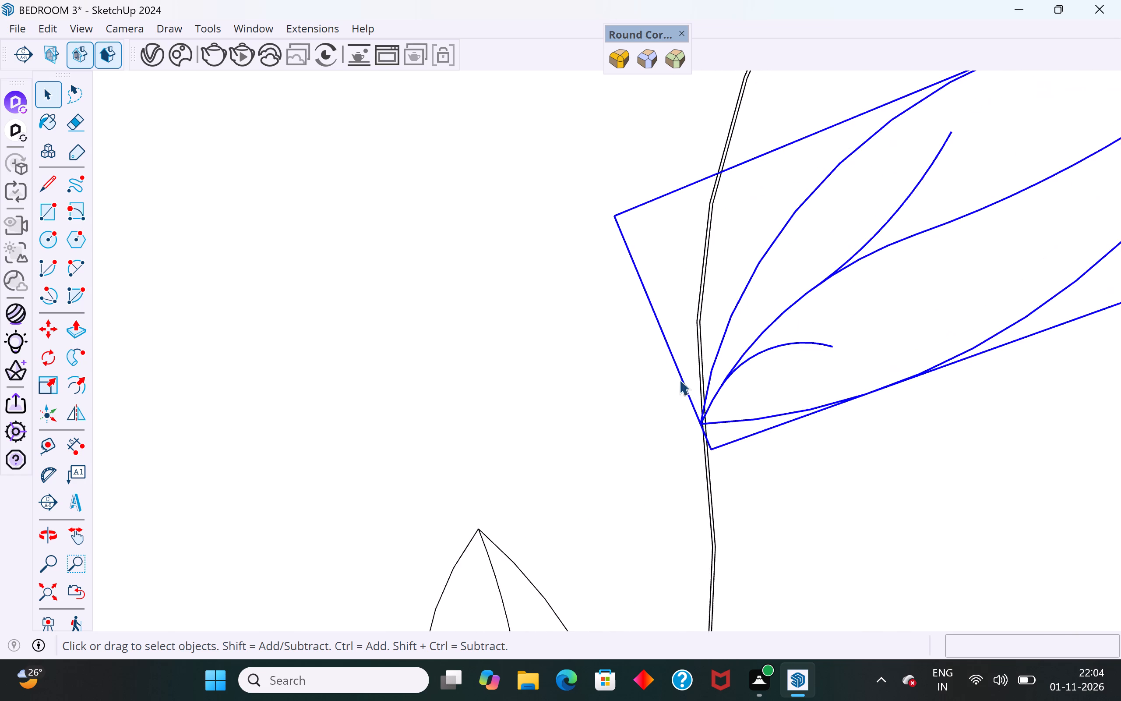
middle_drag(712, 424, 1012, 434)
key(m)
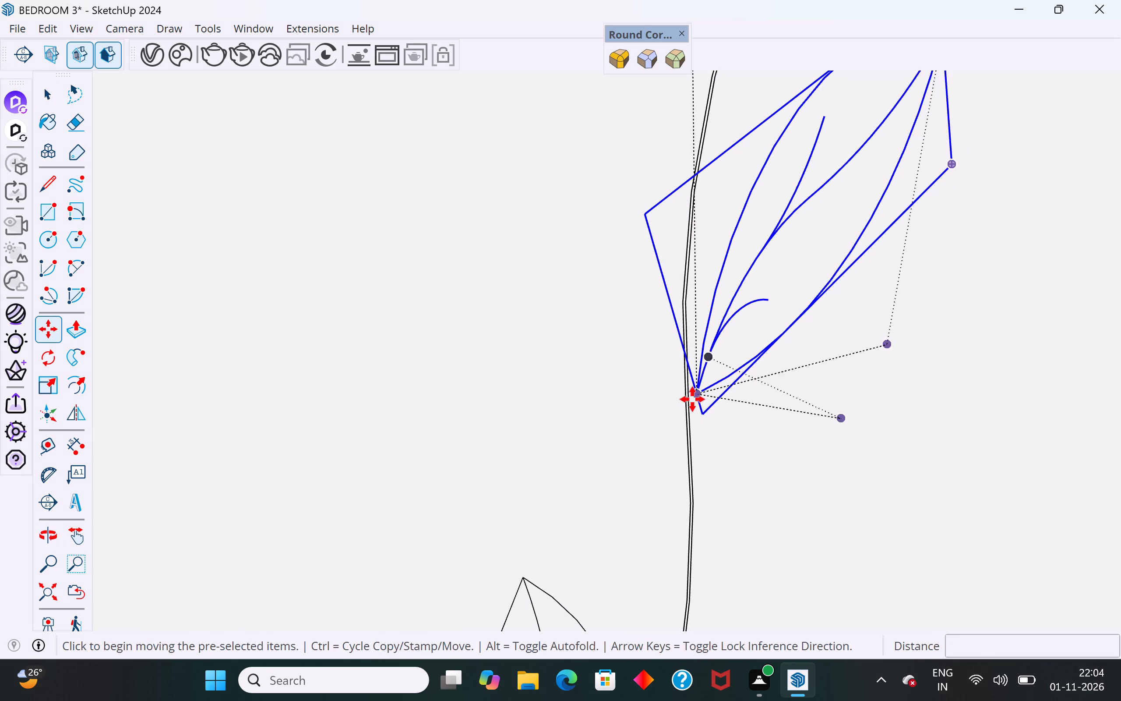
scroll(692, 399, up, 9)
click(702, 387)
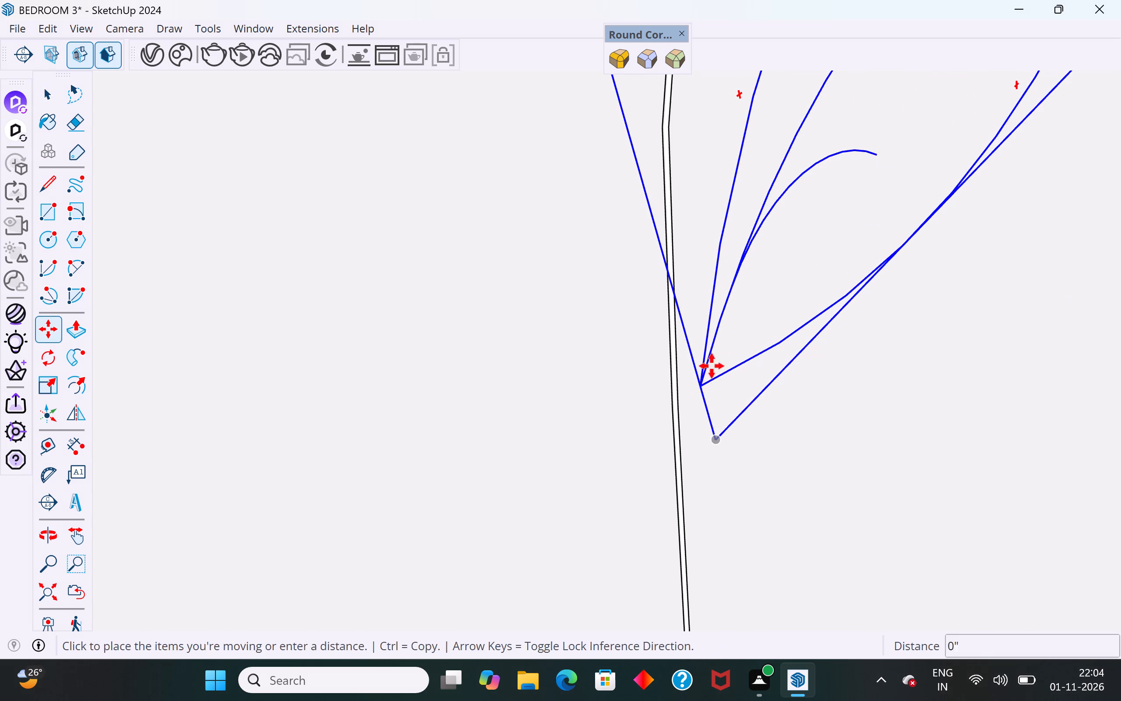
scroll(764, 332, up, 1)
middle_drag(764, 332, 393, 377)
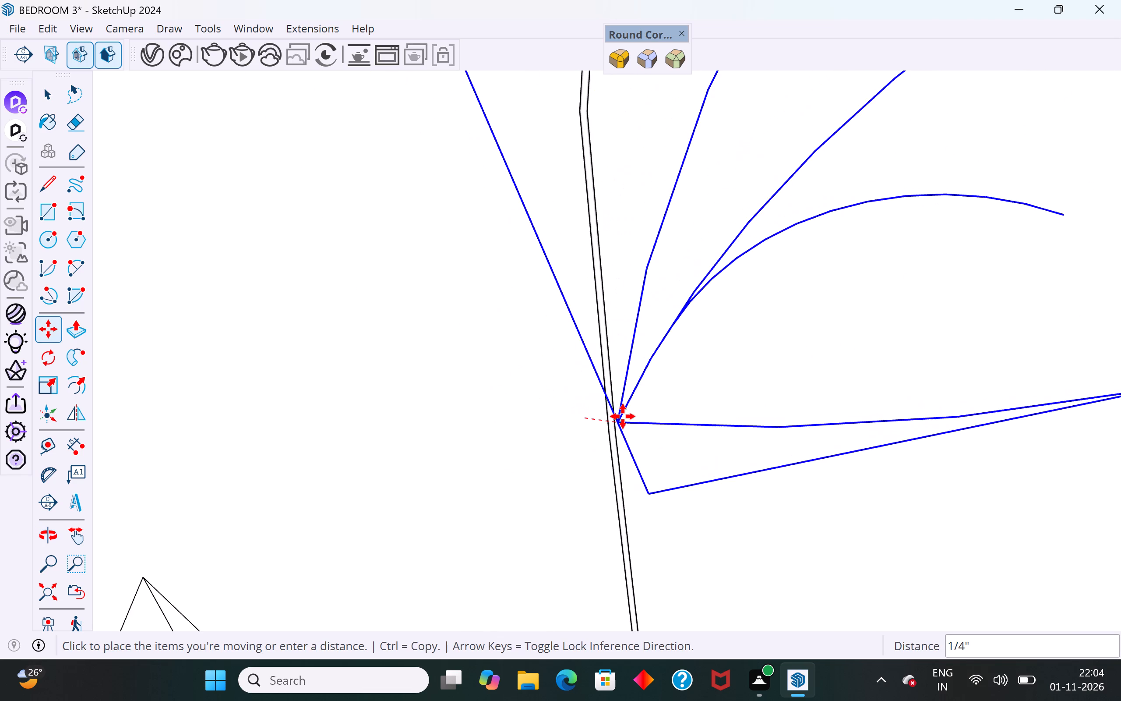
scroll(621, 417, up, 20)
scroll(621, 417, up, 7)
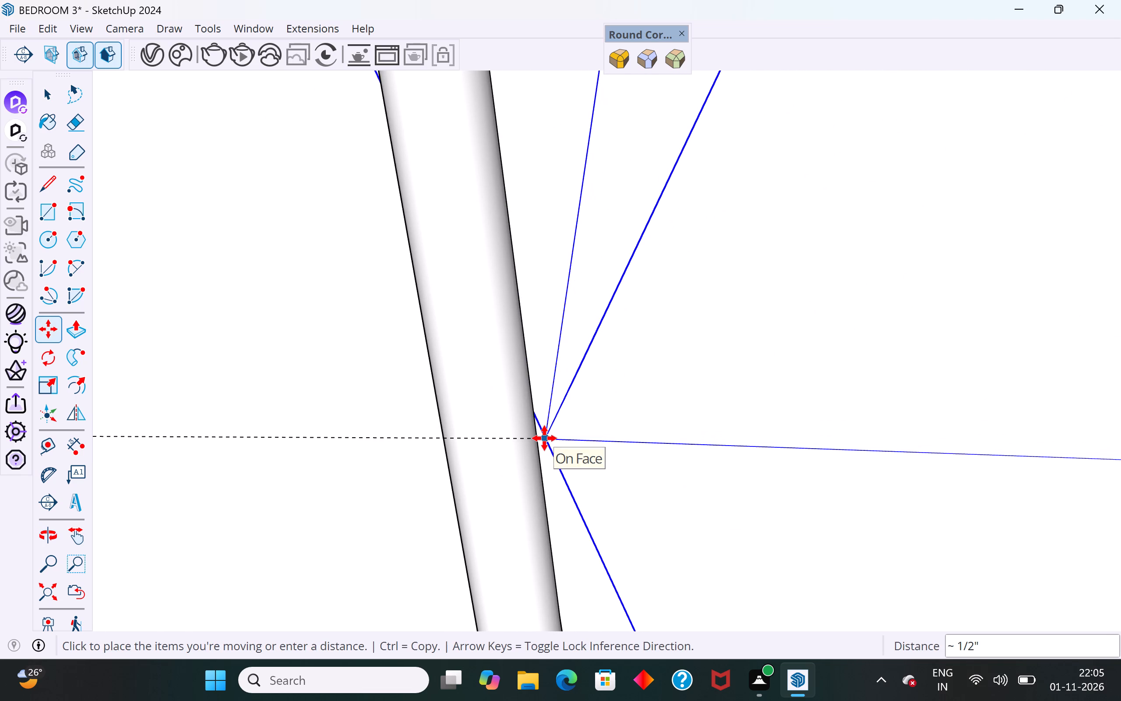
scroll(544, 438, down, 16)
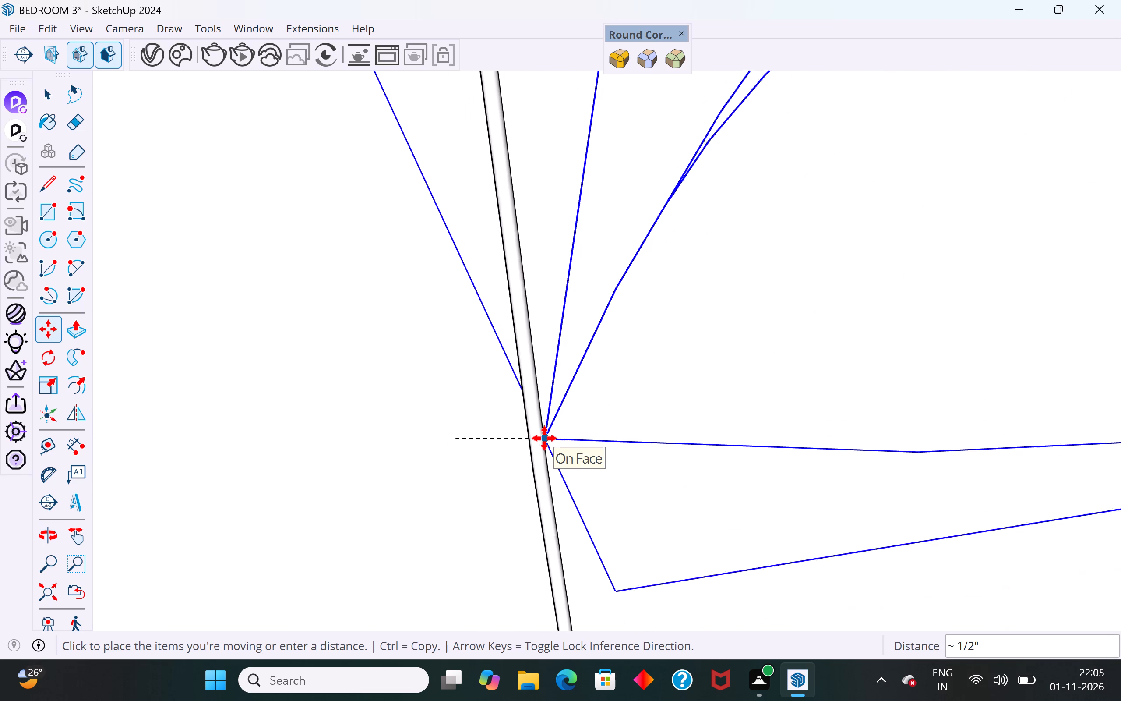
scroll(544, 438, down, 20)
scroll(544, 438, down, 4)
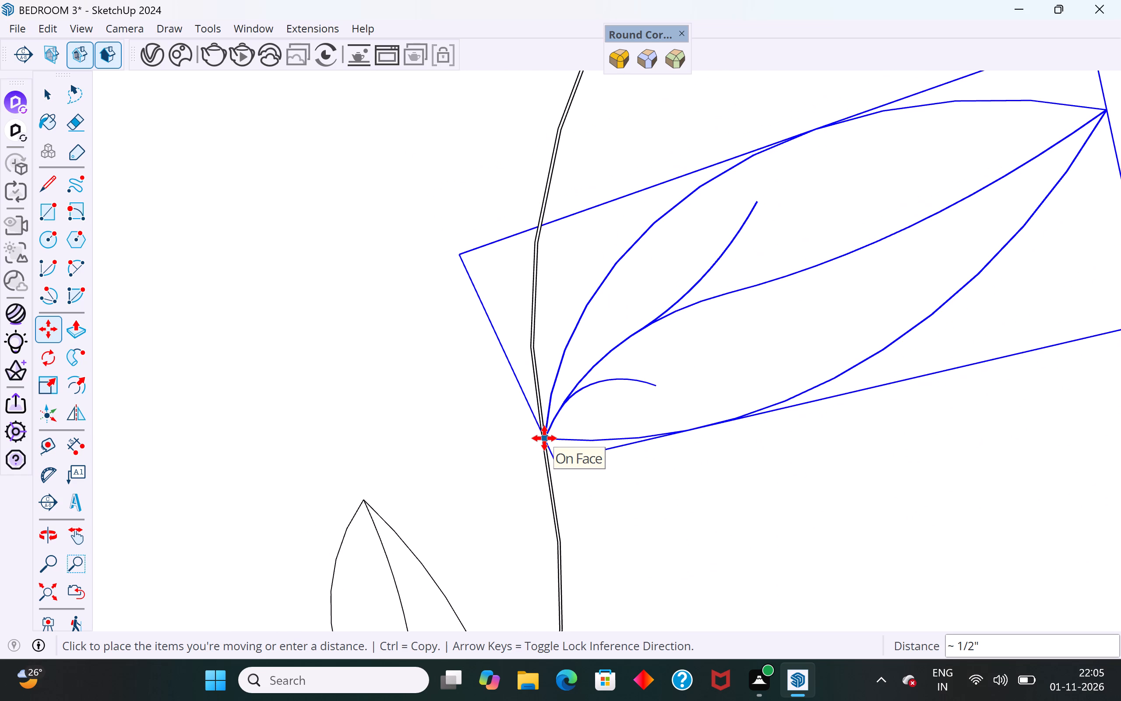
click(544, 438)
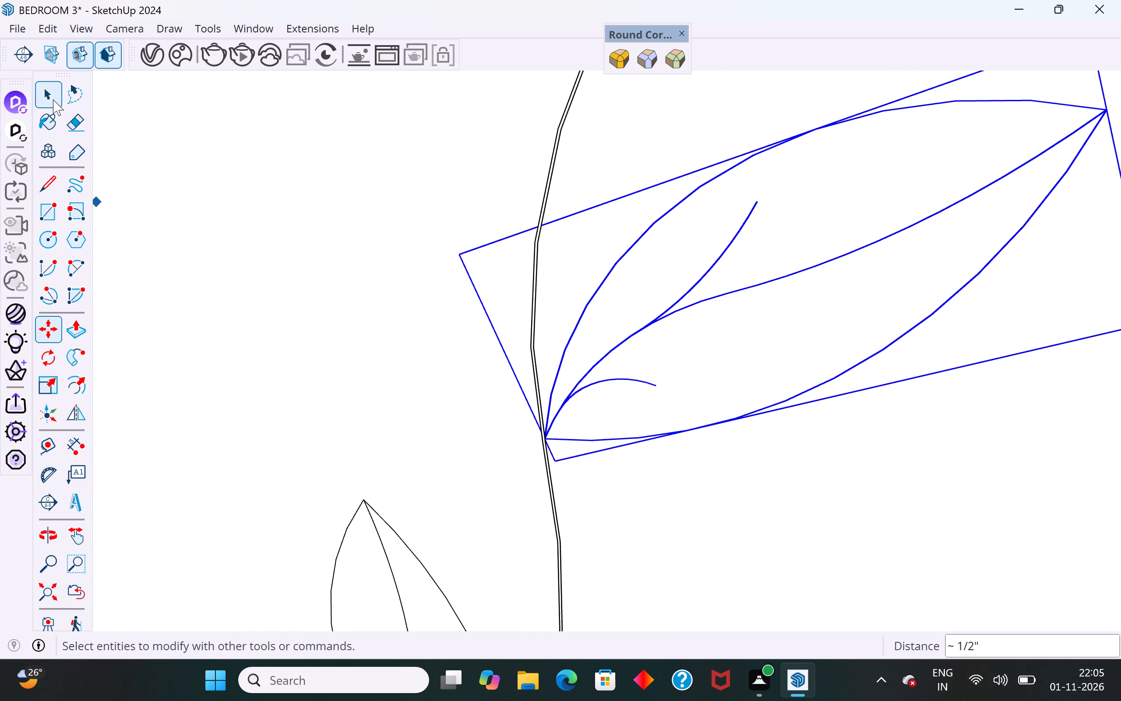
Explode the repositioned leaf group and select its halves individually.
click(46, 99)
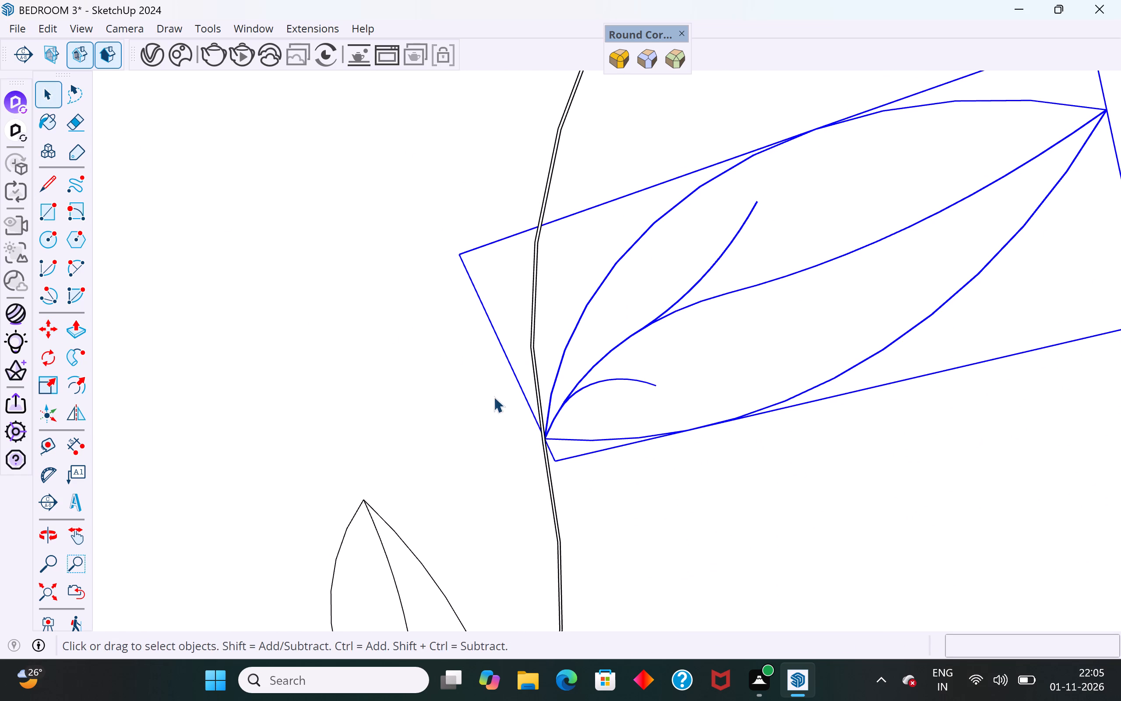
right_click(546, 433)
right_click(552, 424)
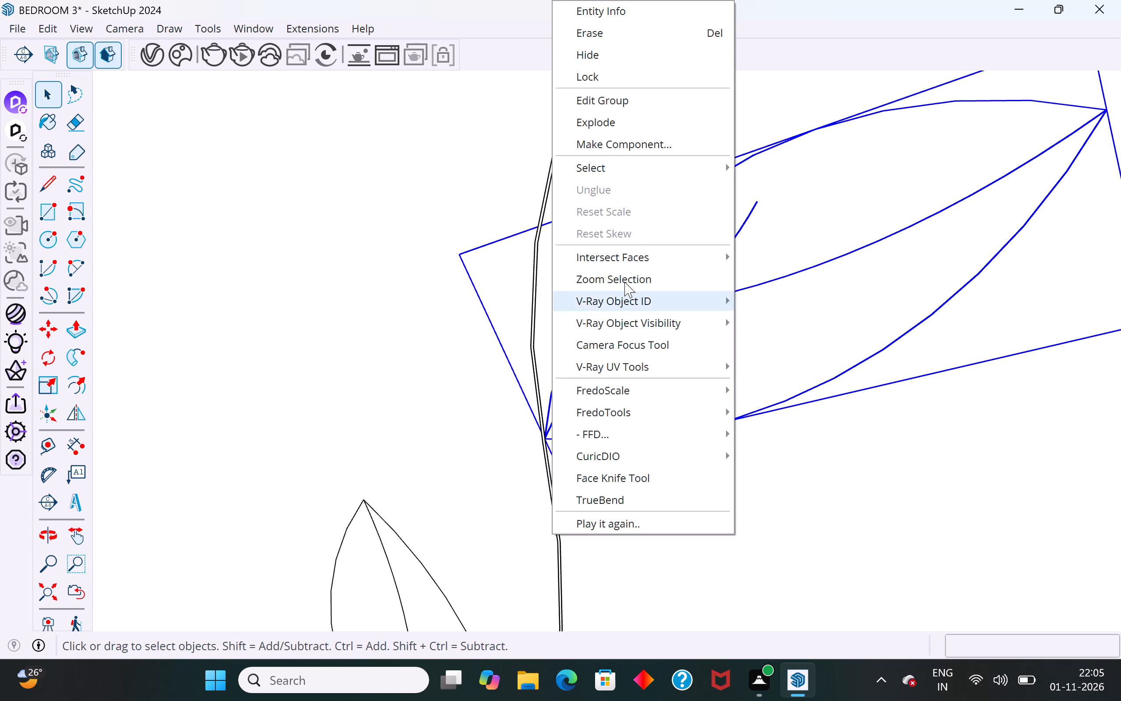
click(623, 130)
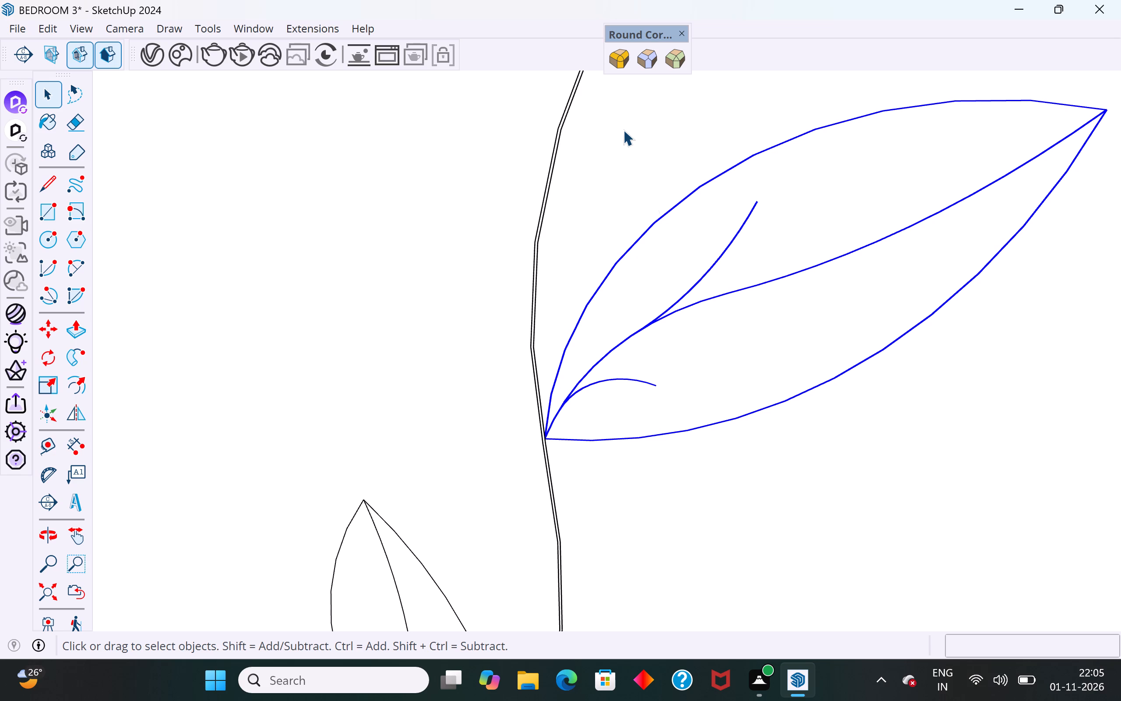
click(818, 322)
click(801, 232)
scroll(525, 482, down, 7)
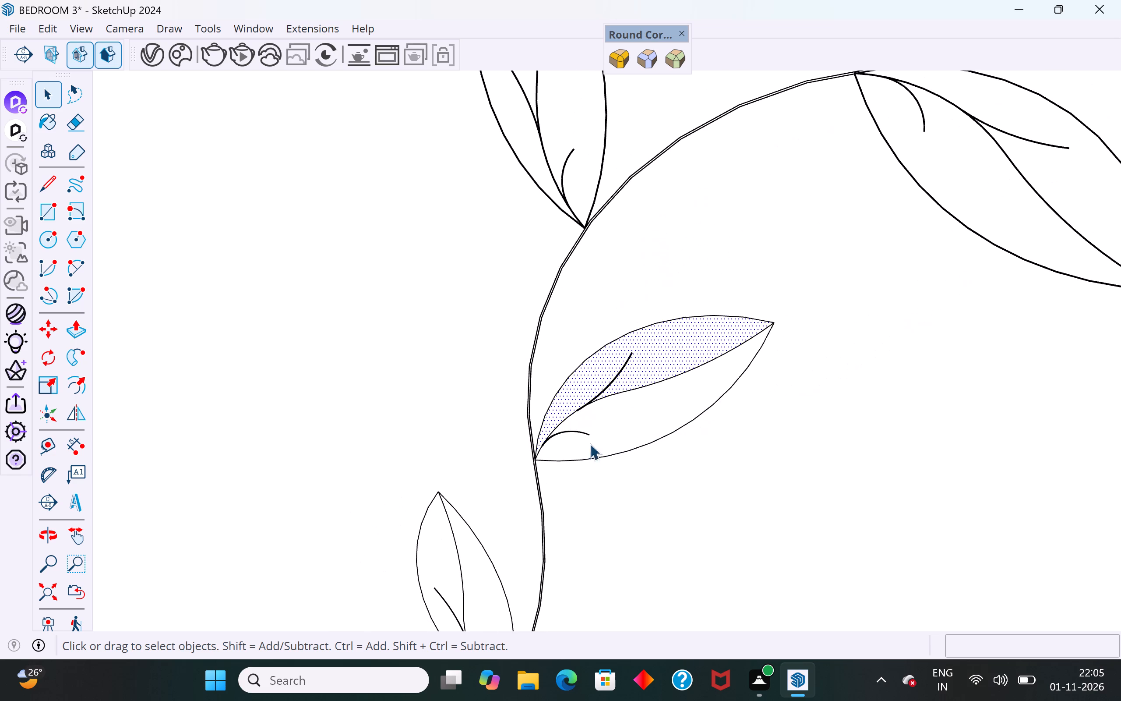
click(642, 424)
Move the next upright leaf group up the stem about 1/8" so its base point meets the stem's near edge.
scroll(481, 532, down, 5)
scroll(512, 283, up, 3)
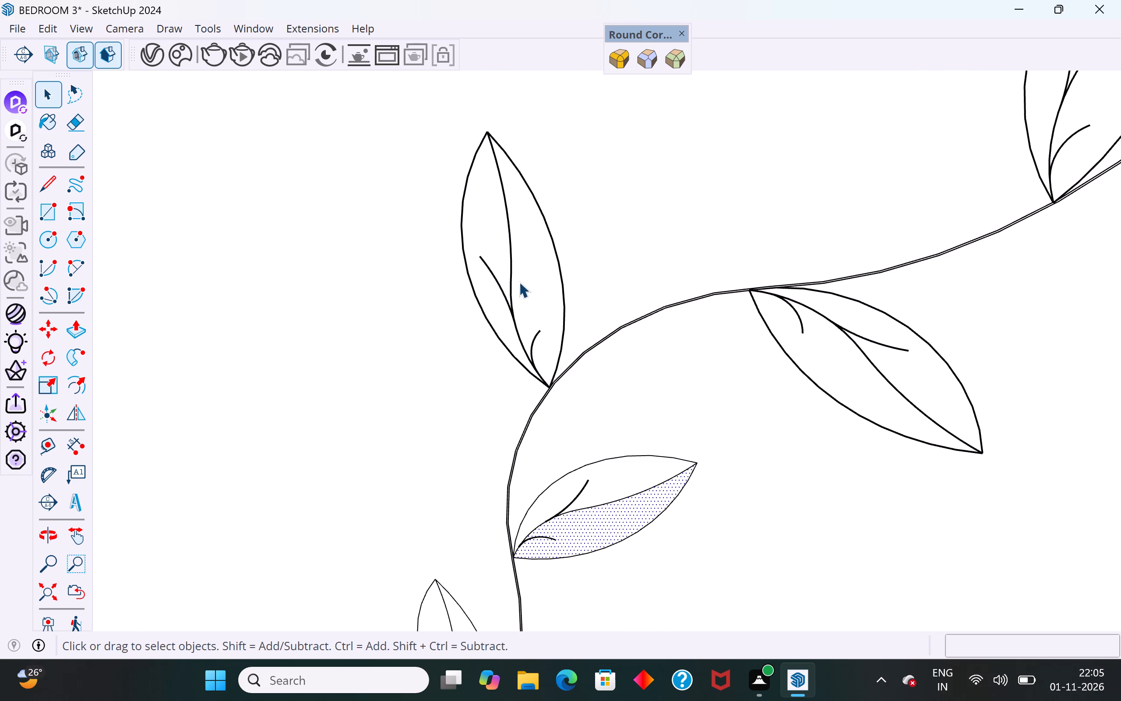
click(547, 339)
middle_drag(575, 345, 936, 264)
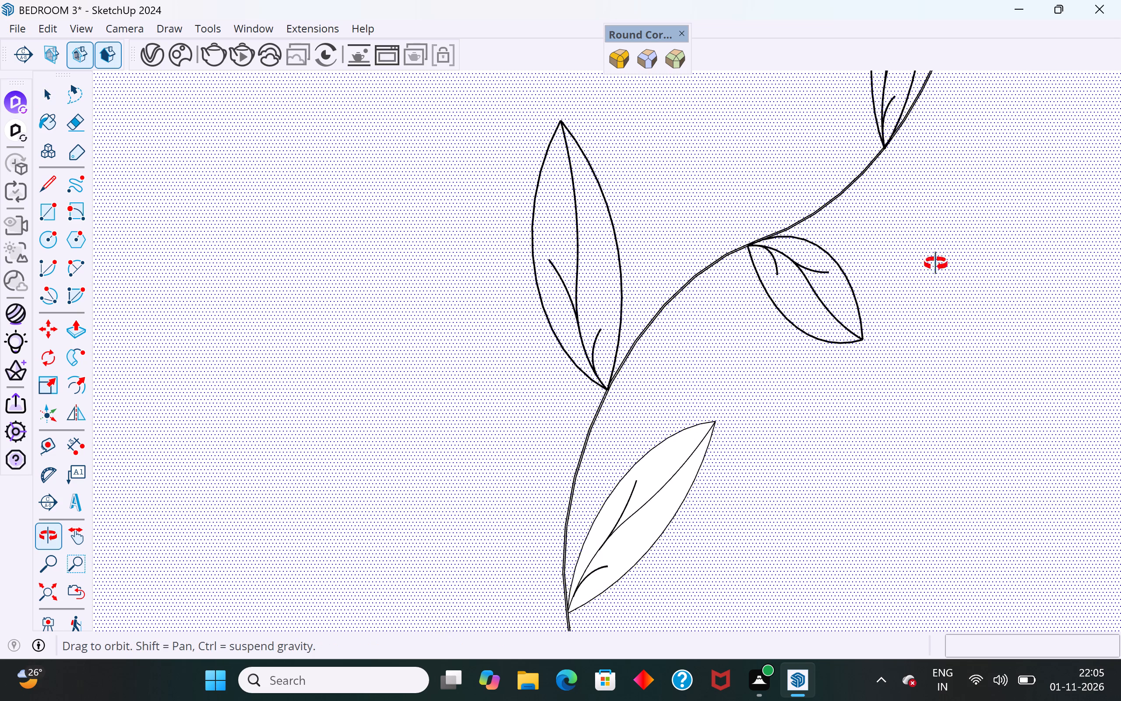
middle_drag(936, 264, 1001, 190)
scroll(699, 375, up, 13)
middle_drag(597, 368, 765, 330)
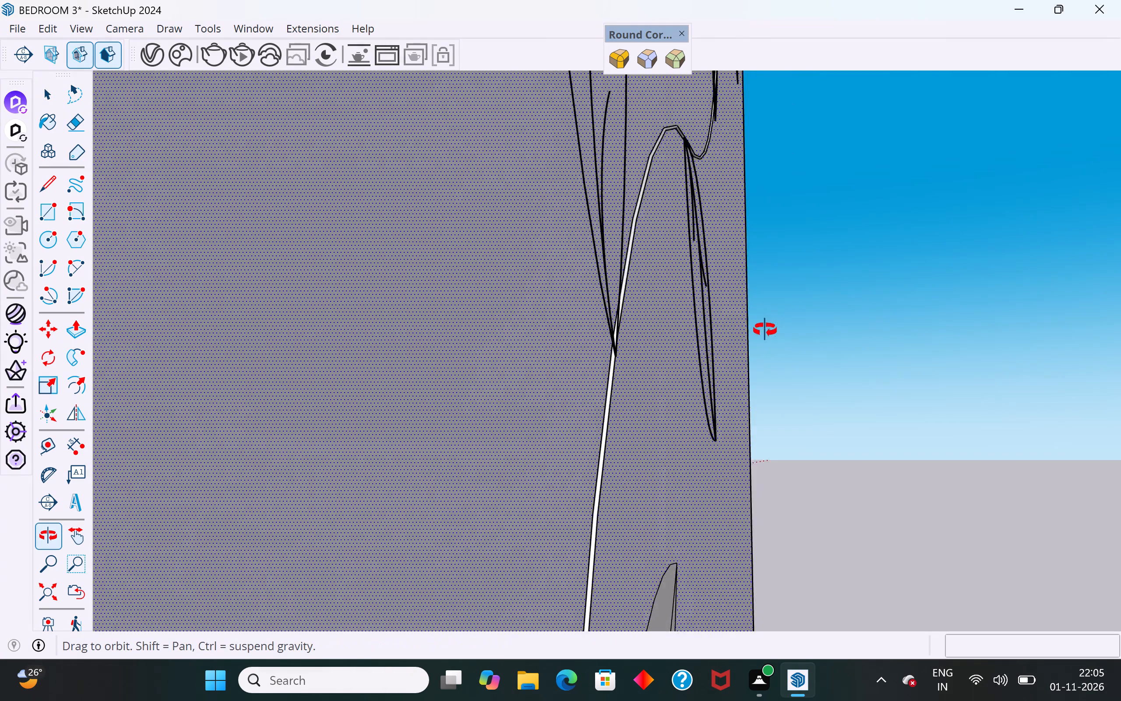
middle_drag(765, 330, 722, 304)
scroll(652, 340, up, 16)
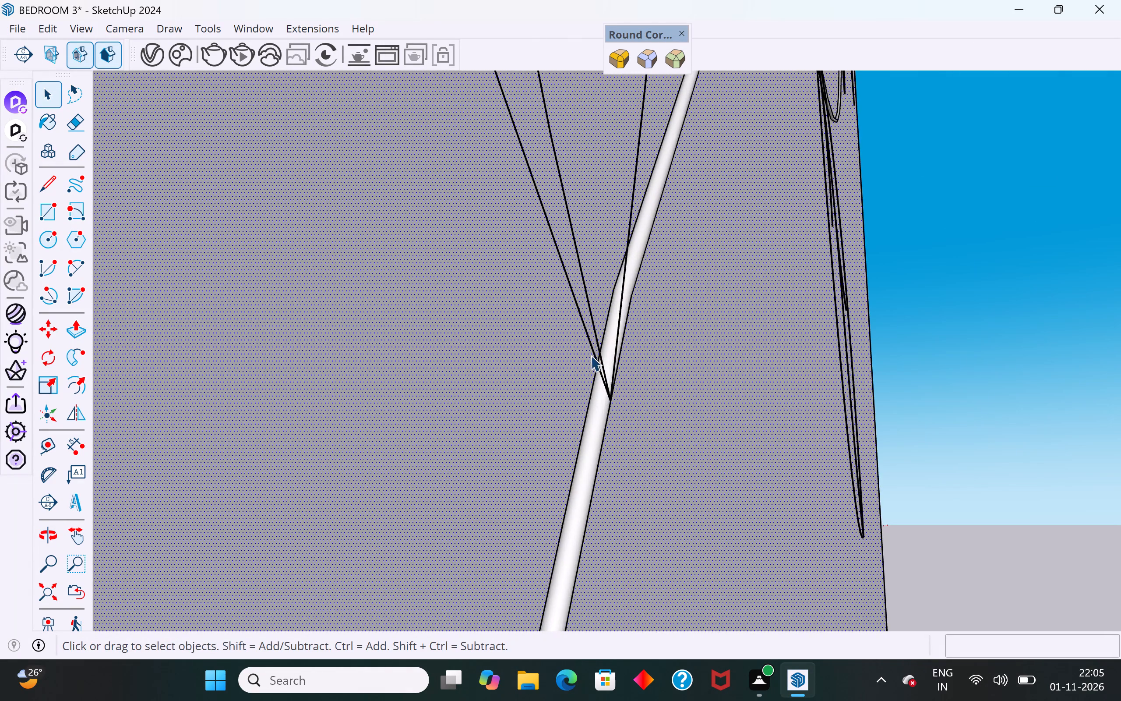
click(598, 372)
key(m)
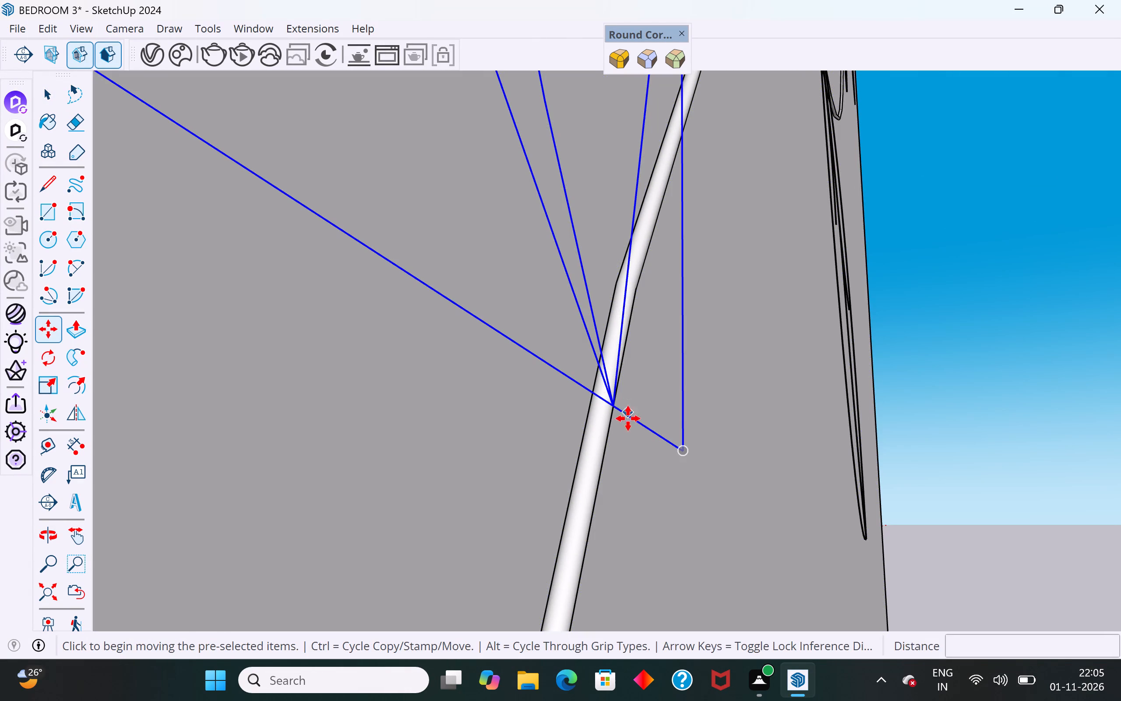
click(614, 404)
scroll(592, 385, up, 3)
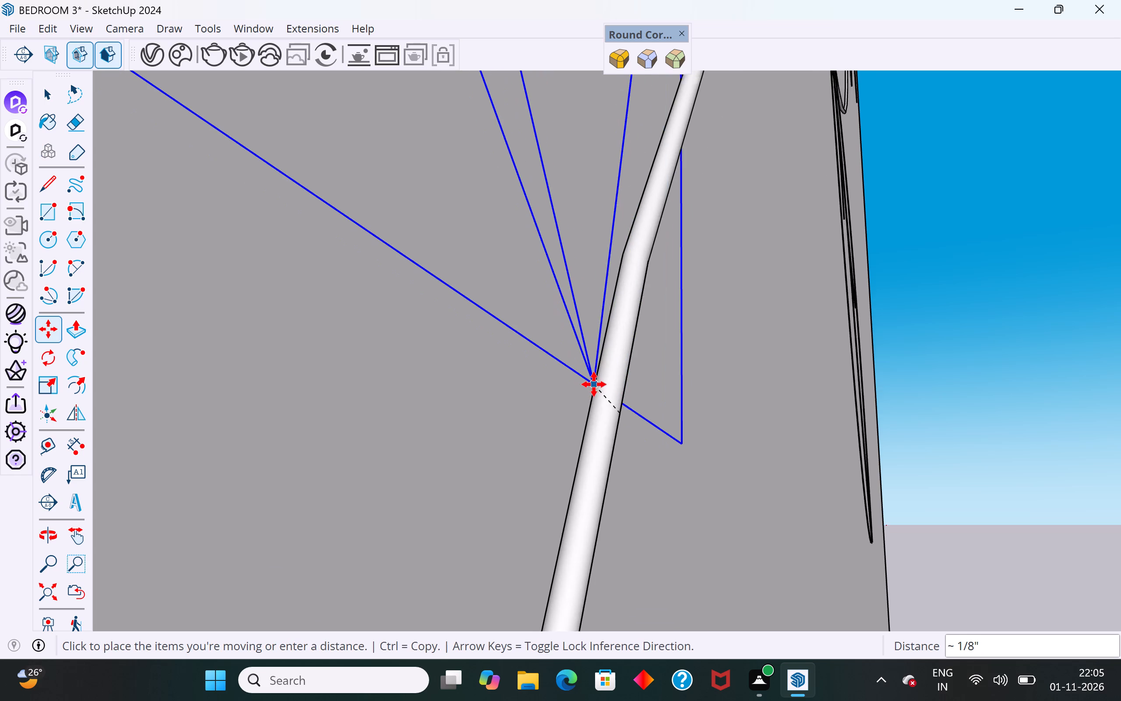
scroll(594, 384, up, 16)
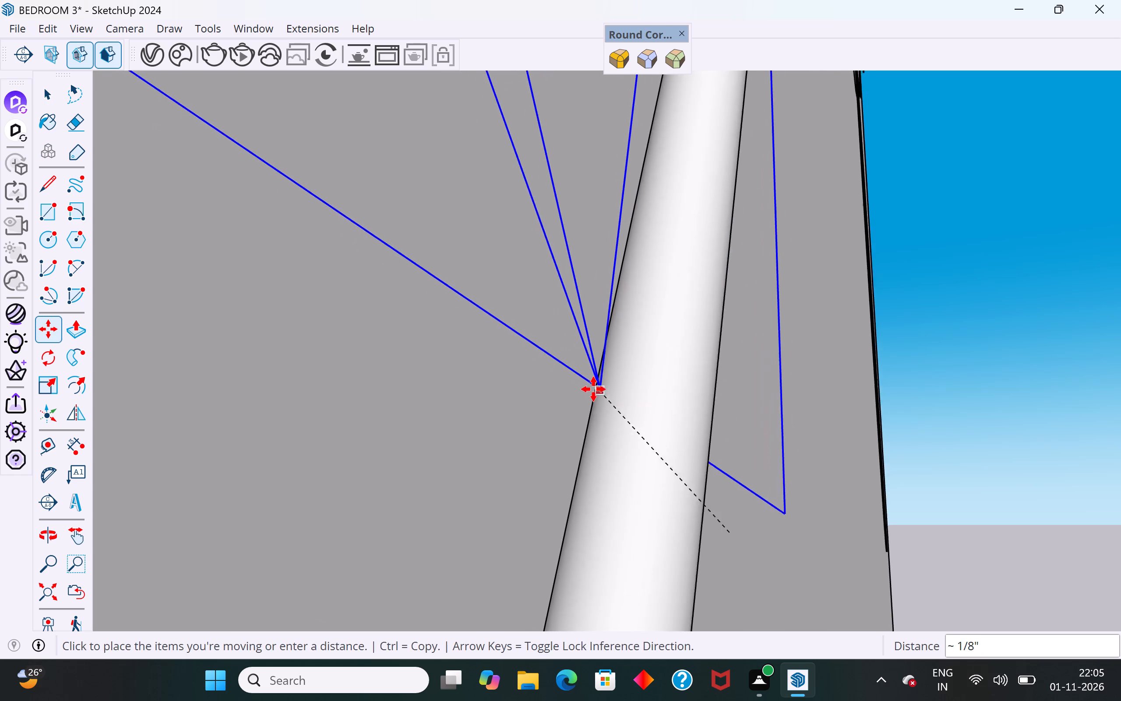
scroll(593, 389, up, 8)
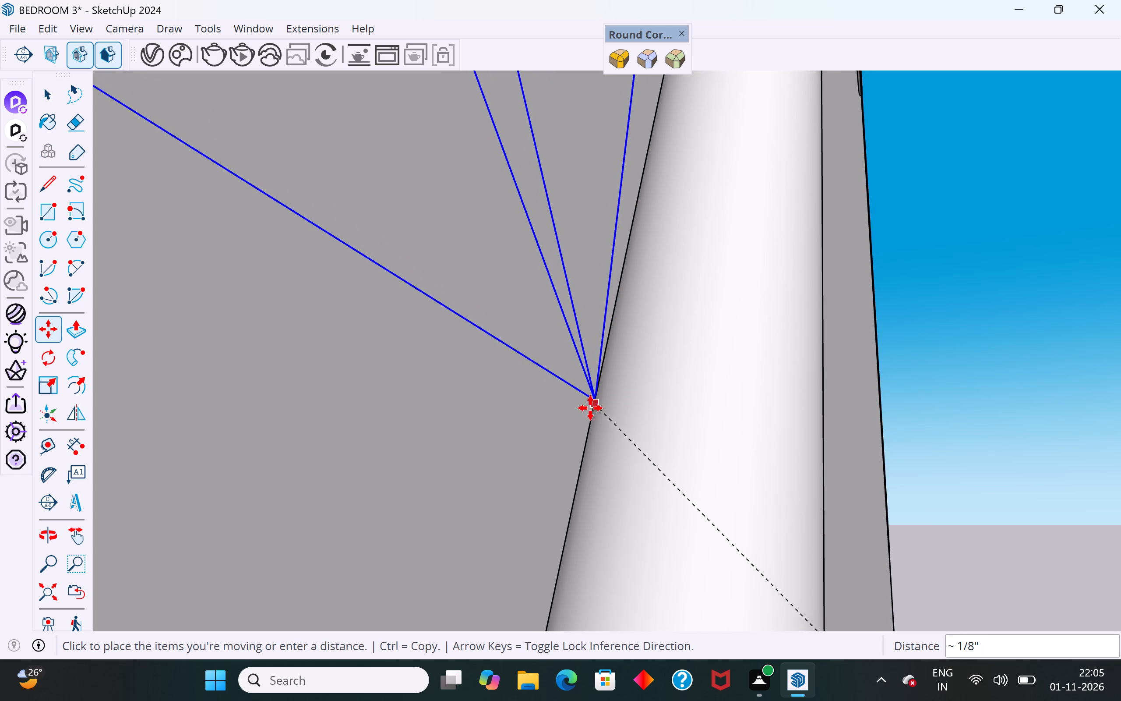
click(587, 409)
scroll(578, 478, down, 11)
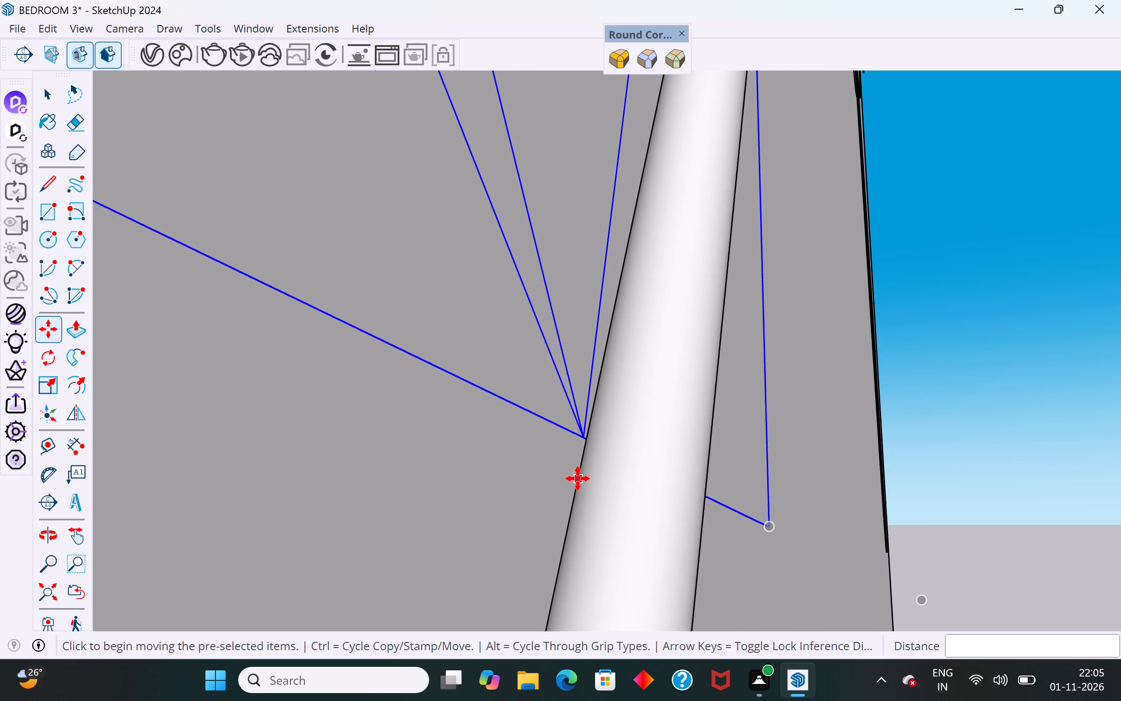
Explode the repositioned upright leaf group at the stem's bend and select its halves individually.
scroll(578, 478, down, 18)
scroll(578, 478, up, 1)
scroll(576, 476, down, 20)
scroll(576, 476, down, 4)
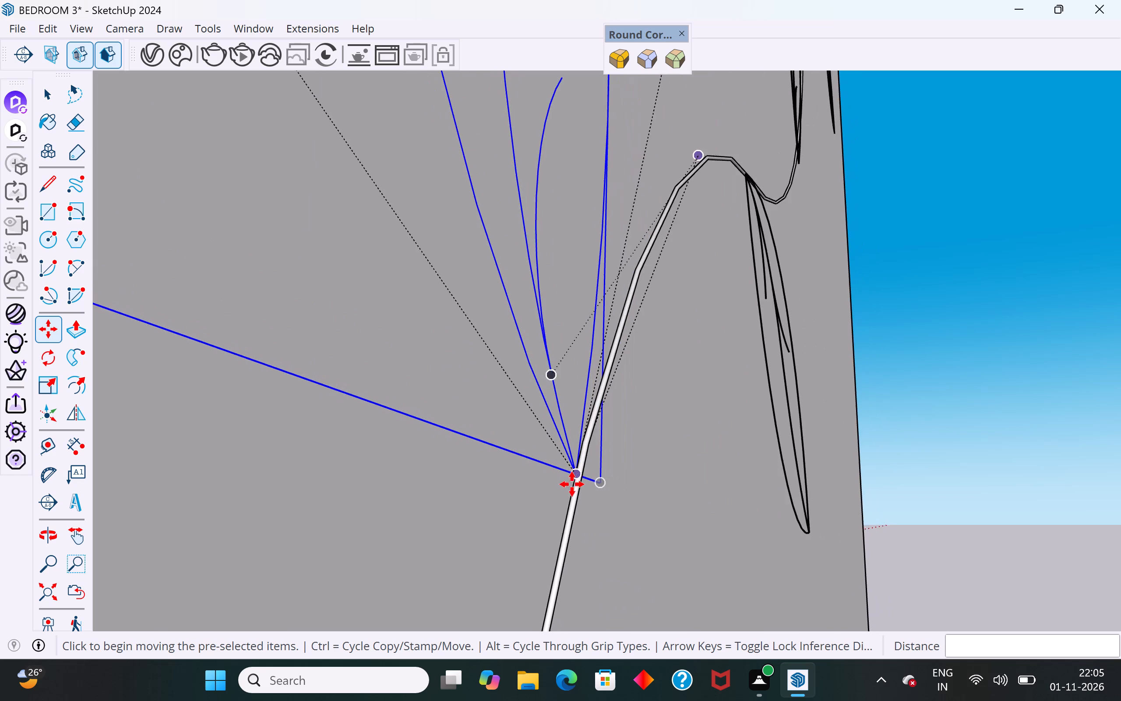
scroll(572, 484, down, 16)
middle_drag(900, 485, 642, 488)
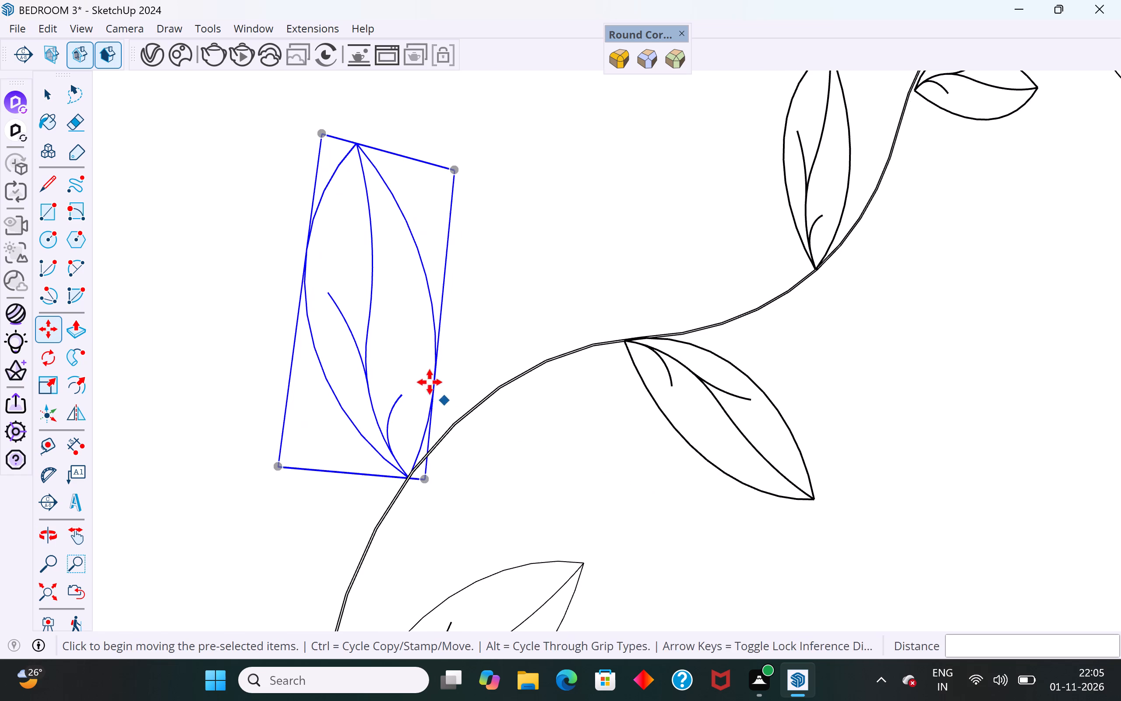
click(54, 92)
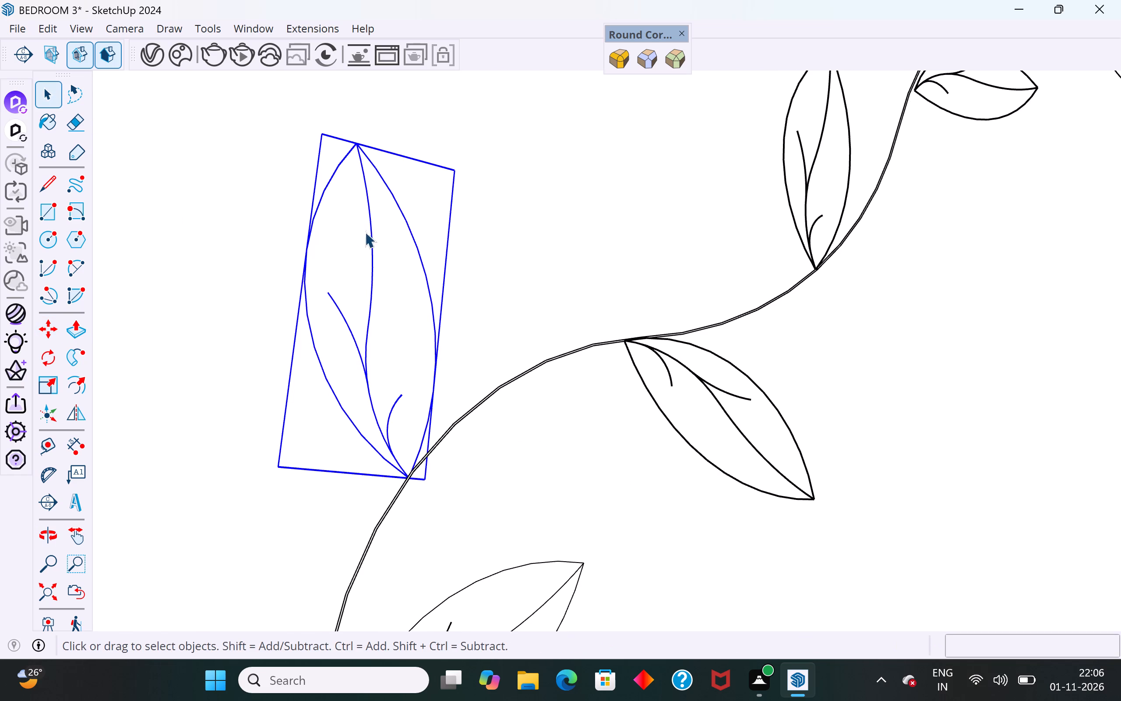
right_click(371, 237)
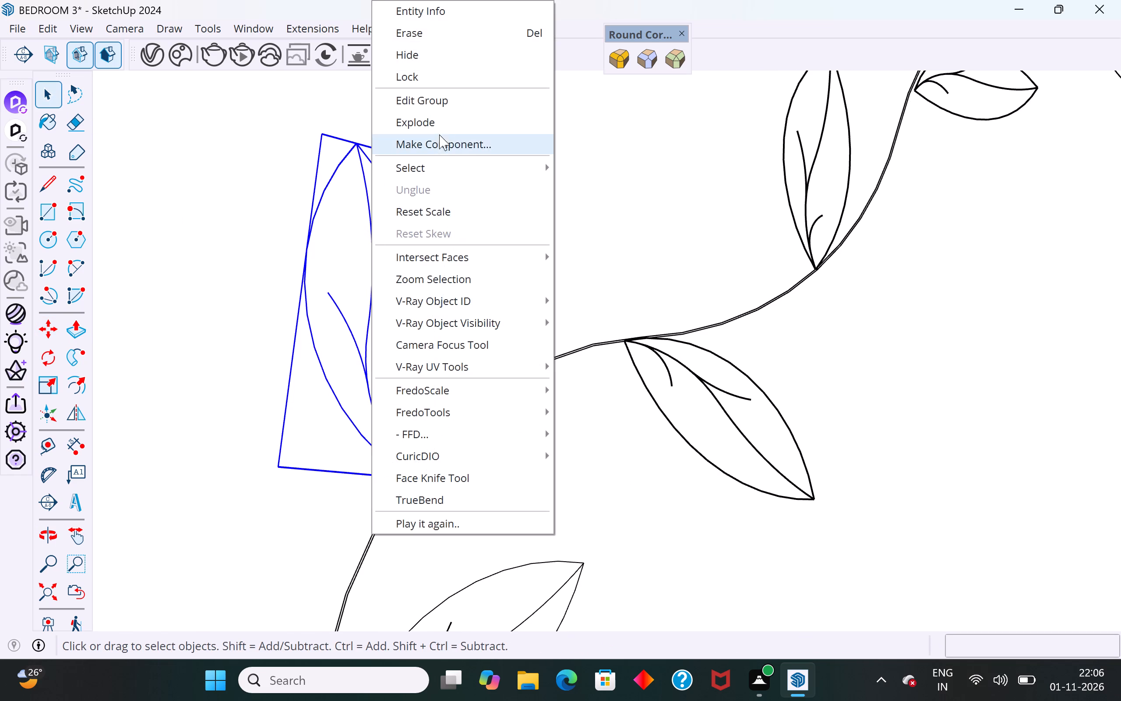
click(442, 127)
click(412, 379)
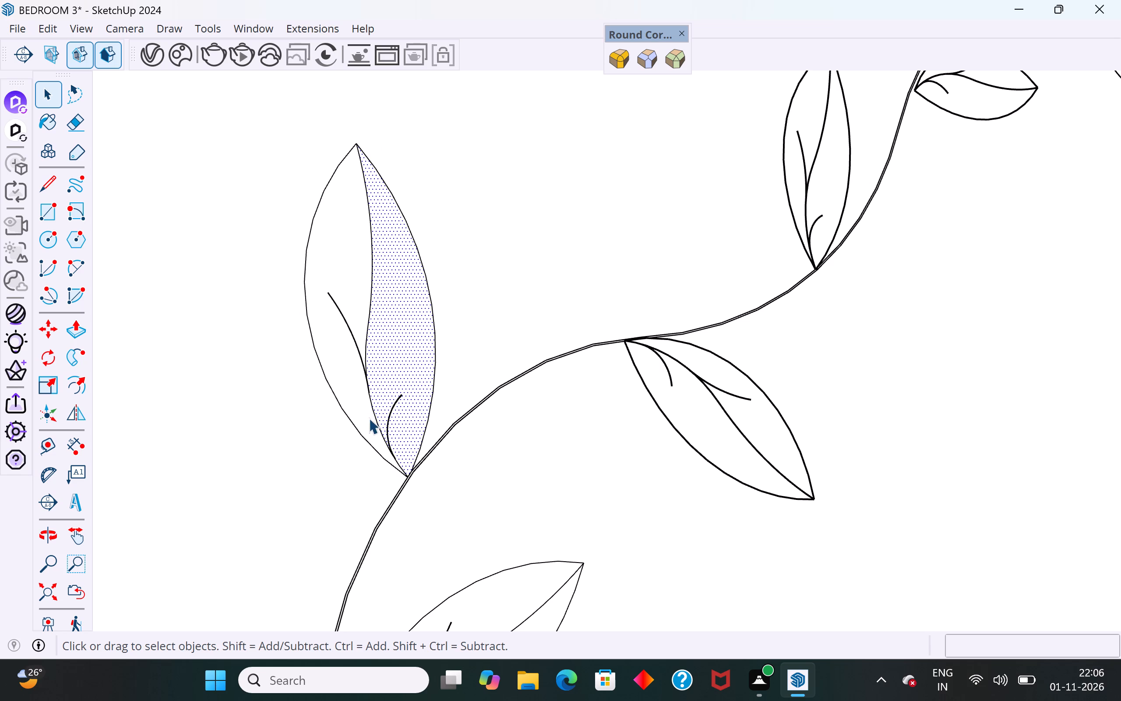
click(367, 414)
click(353, 265)
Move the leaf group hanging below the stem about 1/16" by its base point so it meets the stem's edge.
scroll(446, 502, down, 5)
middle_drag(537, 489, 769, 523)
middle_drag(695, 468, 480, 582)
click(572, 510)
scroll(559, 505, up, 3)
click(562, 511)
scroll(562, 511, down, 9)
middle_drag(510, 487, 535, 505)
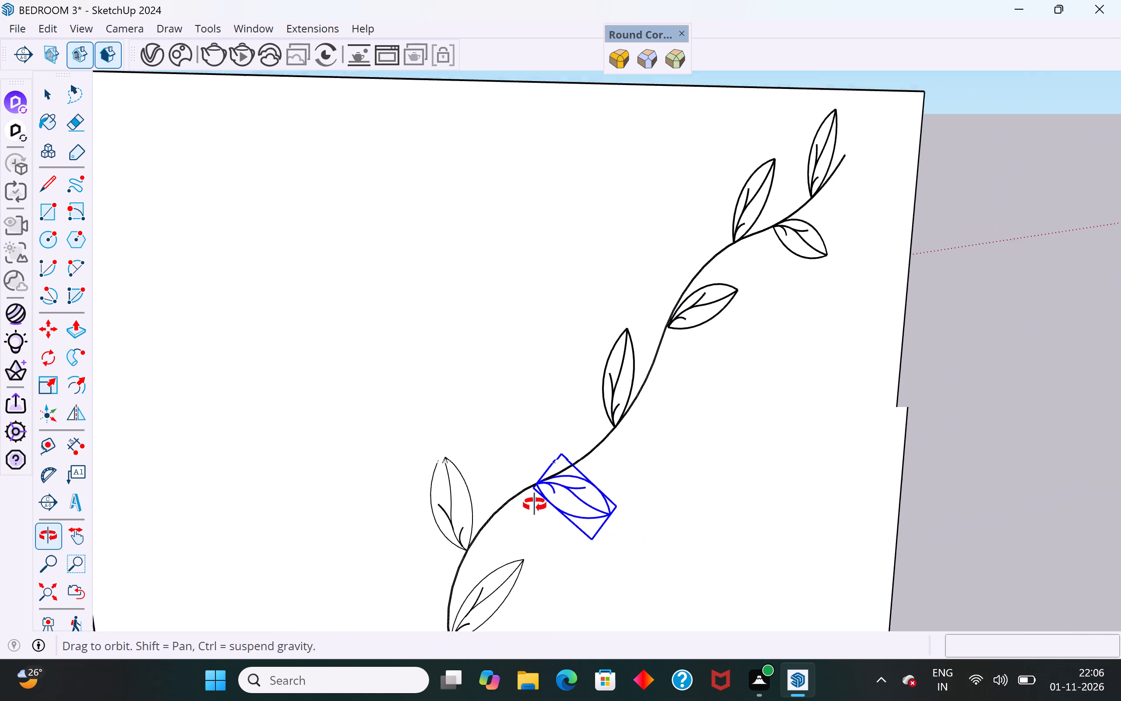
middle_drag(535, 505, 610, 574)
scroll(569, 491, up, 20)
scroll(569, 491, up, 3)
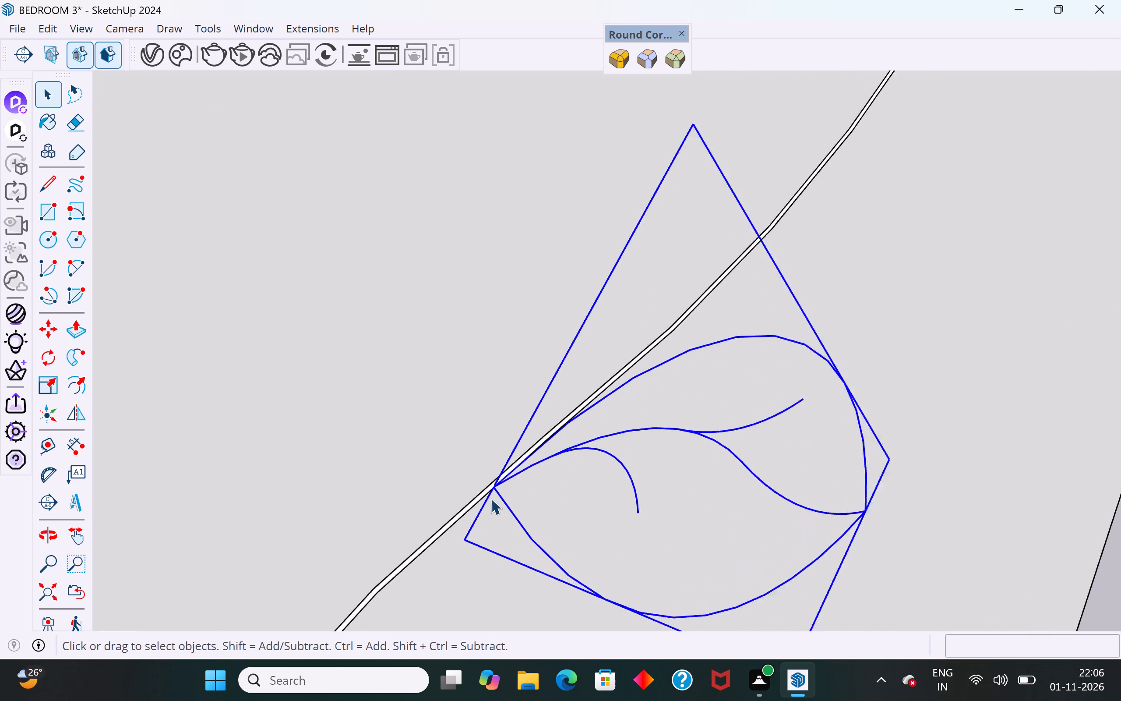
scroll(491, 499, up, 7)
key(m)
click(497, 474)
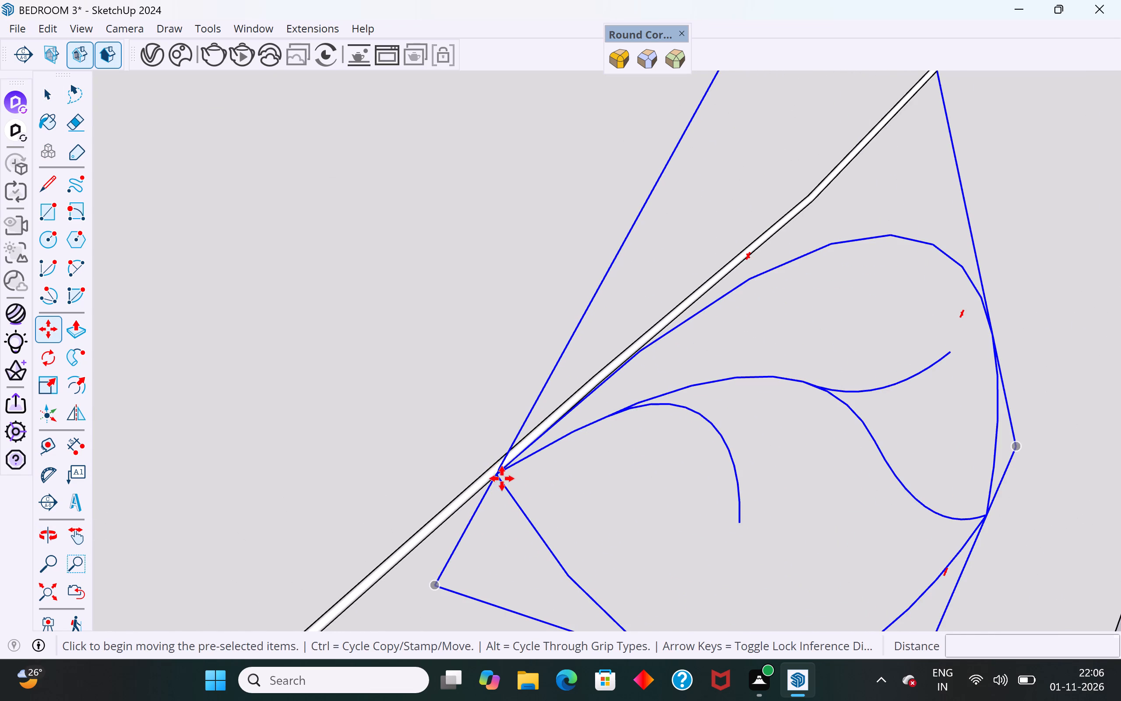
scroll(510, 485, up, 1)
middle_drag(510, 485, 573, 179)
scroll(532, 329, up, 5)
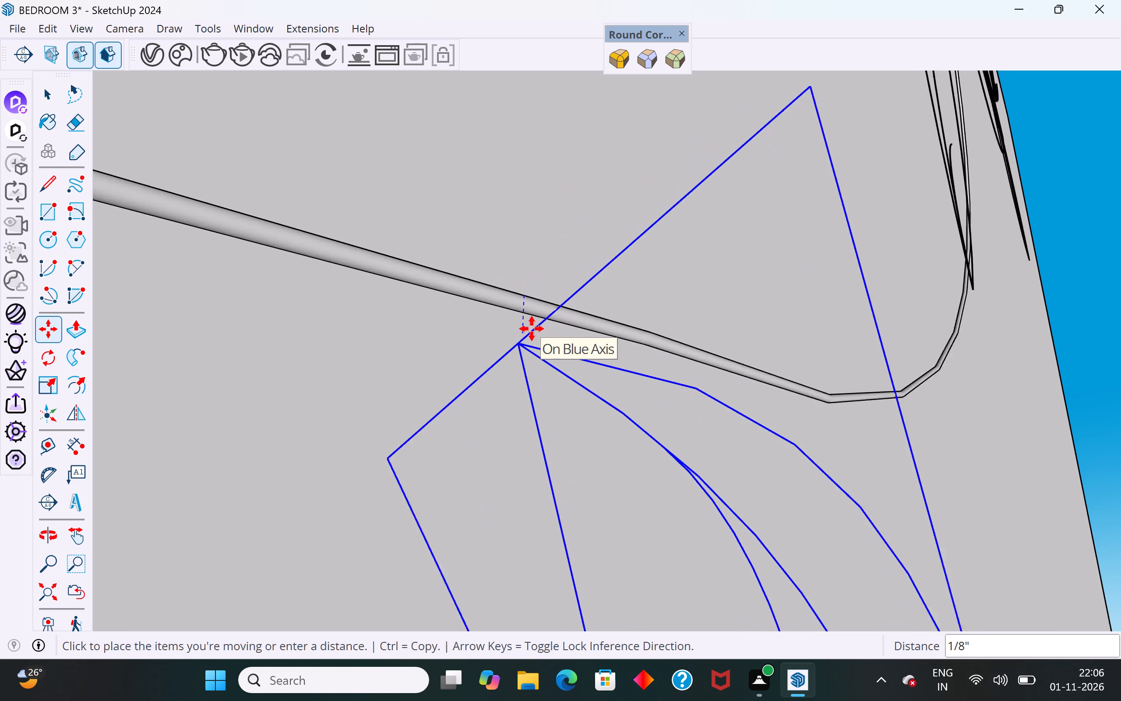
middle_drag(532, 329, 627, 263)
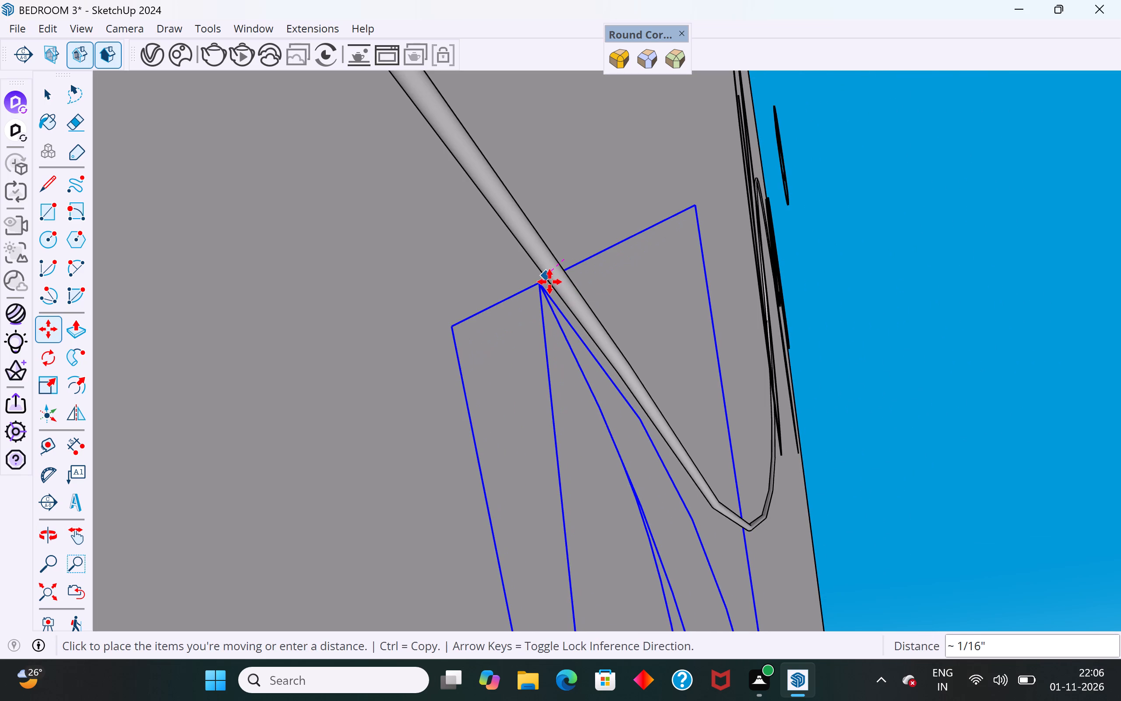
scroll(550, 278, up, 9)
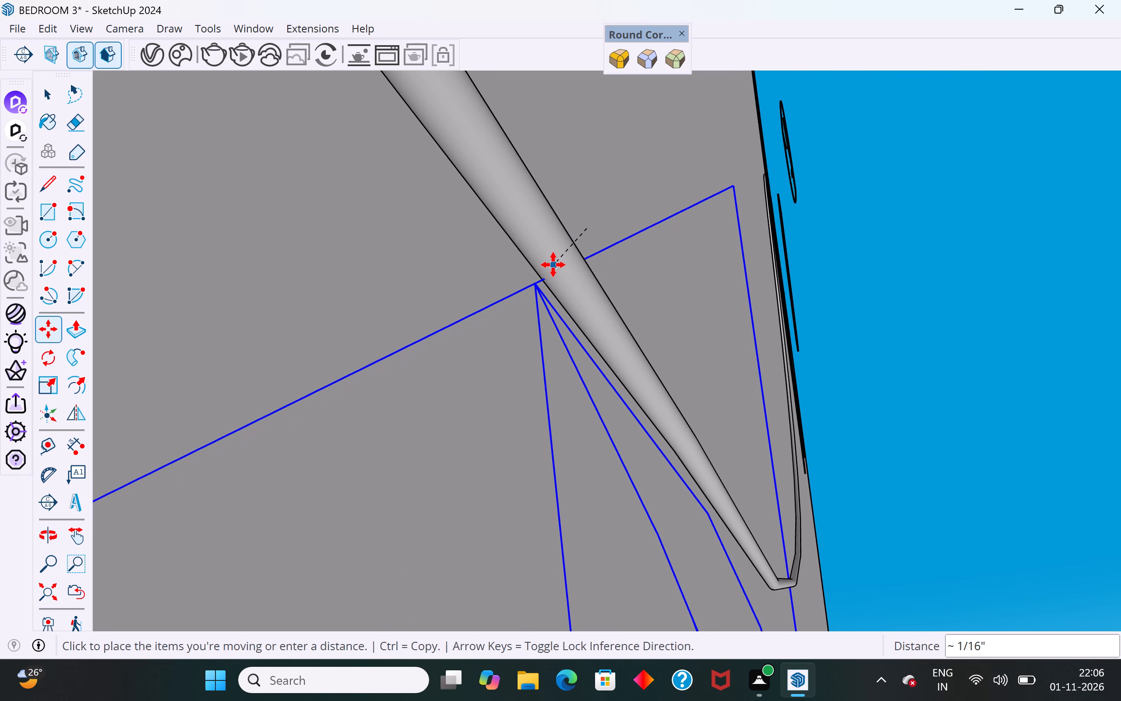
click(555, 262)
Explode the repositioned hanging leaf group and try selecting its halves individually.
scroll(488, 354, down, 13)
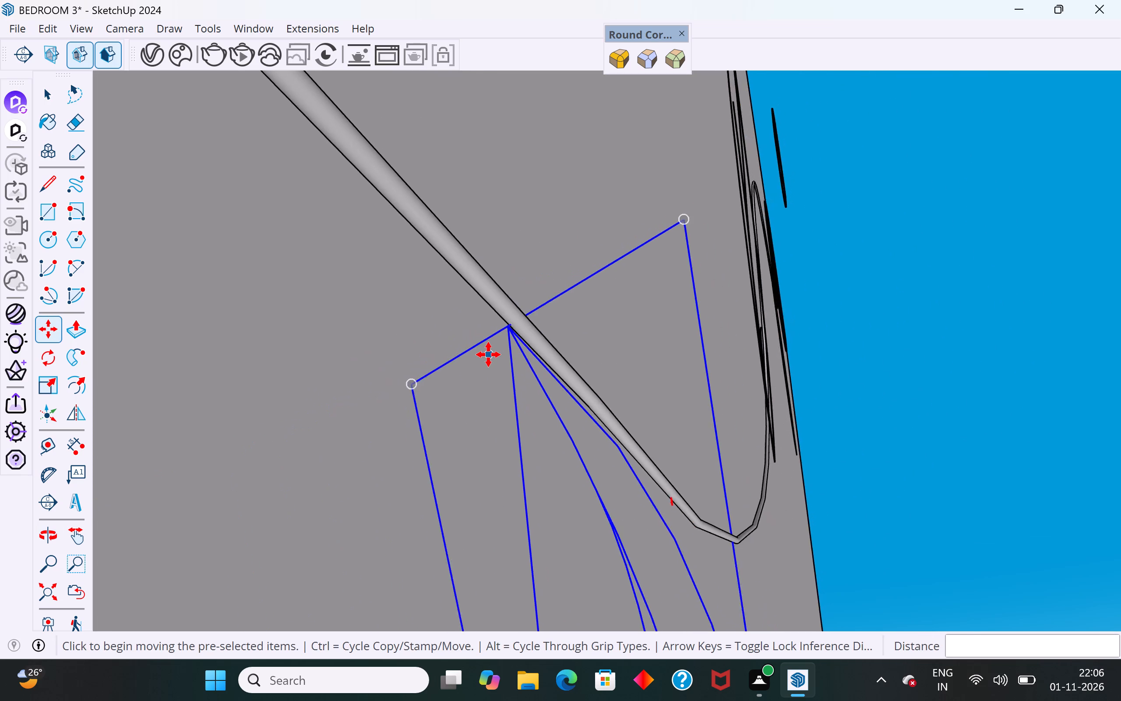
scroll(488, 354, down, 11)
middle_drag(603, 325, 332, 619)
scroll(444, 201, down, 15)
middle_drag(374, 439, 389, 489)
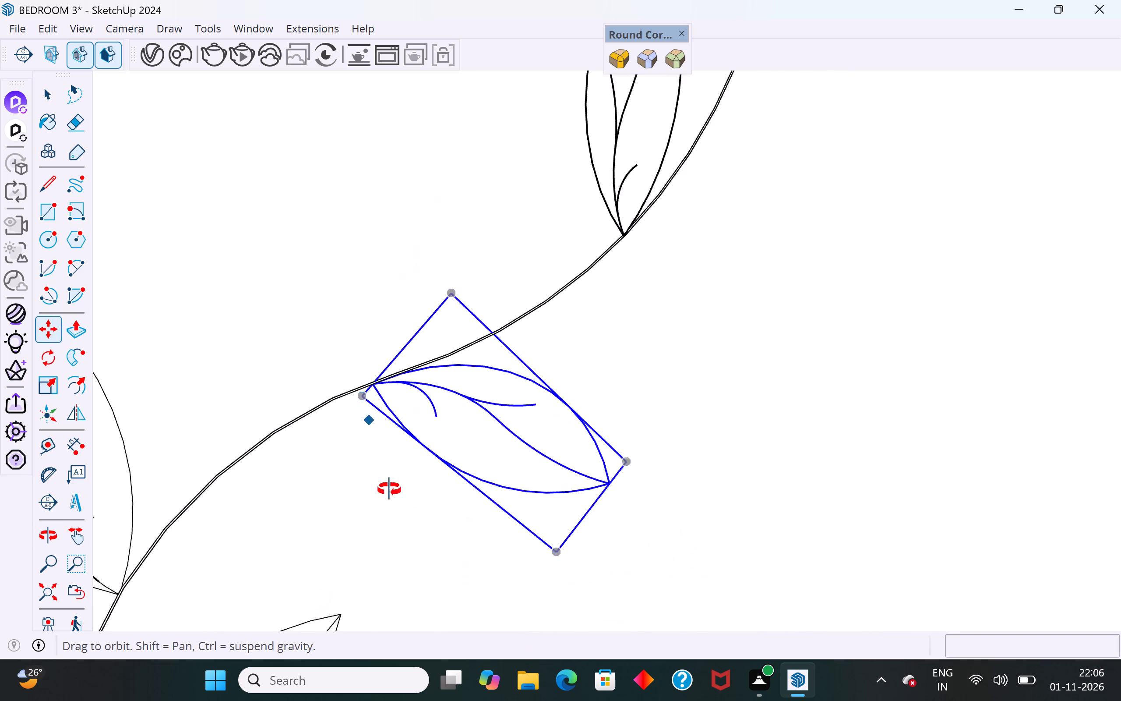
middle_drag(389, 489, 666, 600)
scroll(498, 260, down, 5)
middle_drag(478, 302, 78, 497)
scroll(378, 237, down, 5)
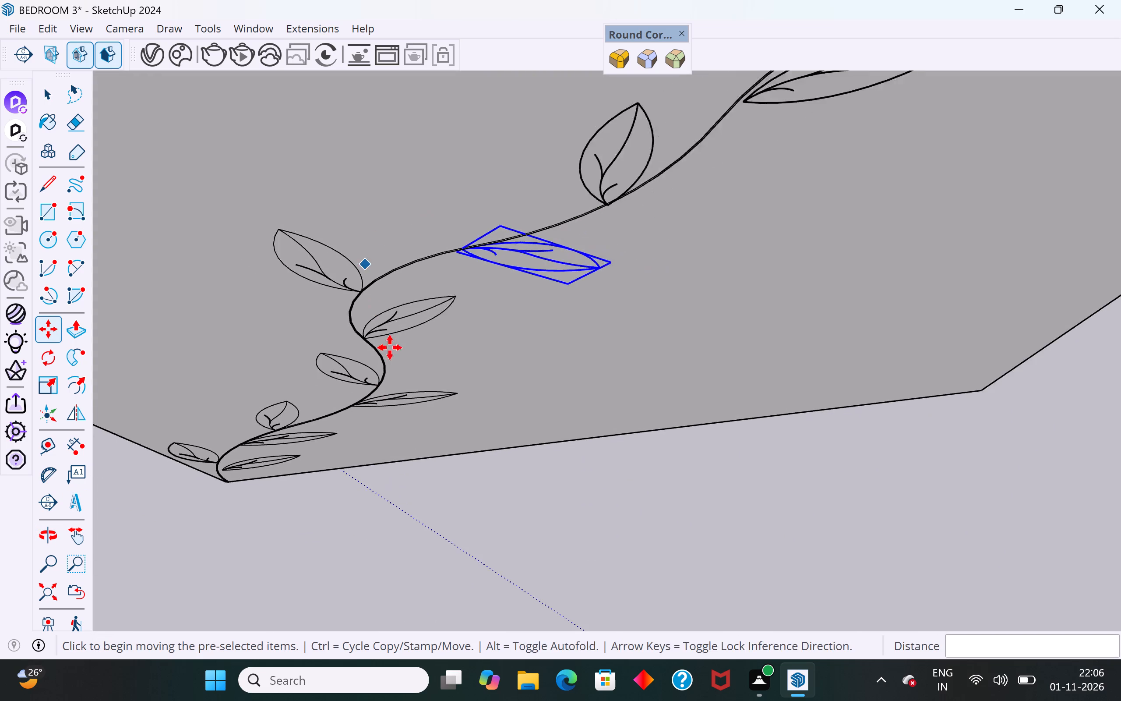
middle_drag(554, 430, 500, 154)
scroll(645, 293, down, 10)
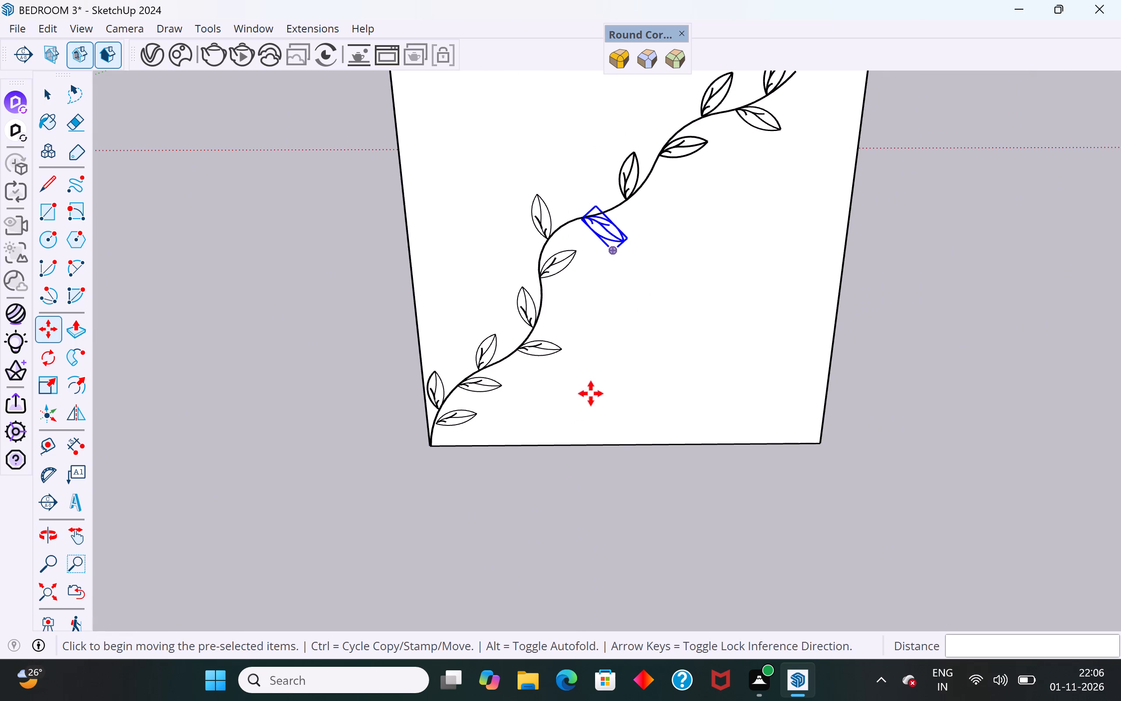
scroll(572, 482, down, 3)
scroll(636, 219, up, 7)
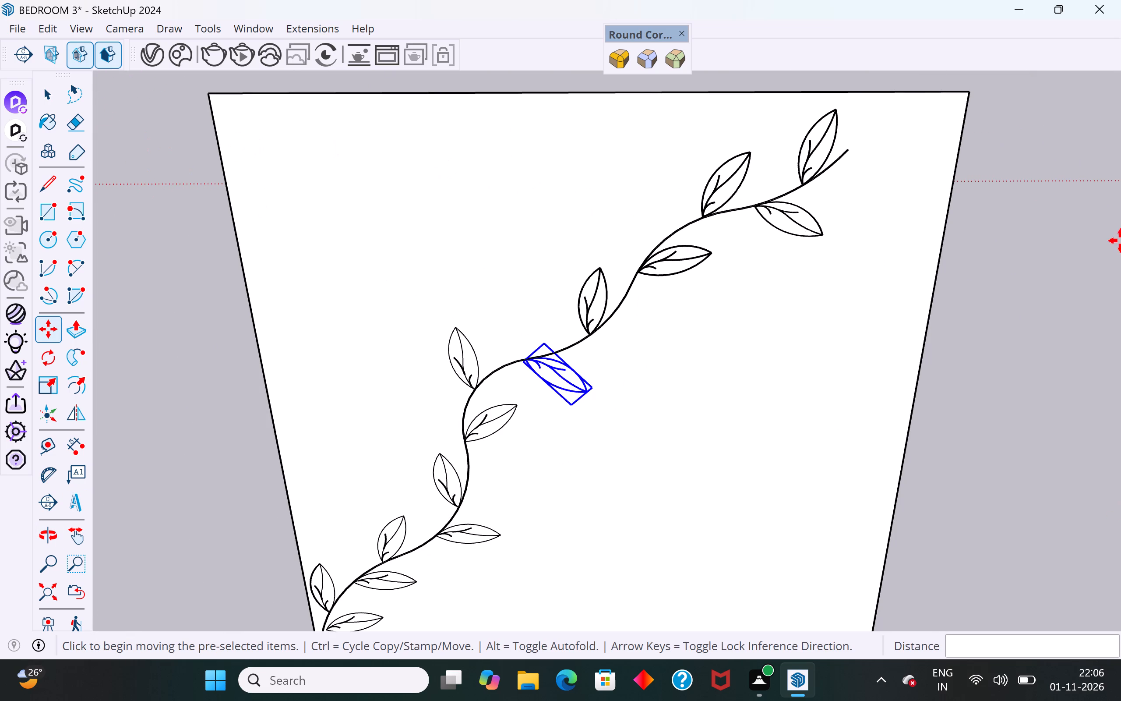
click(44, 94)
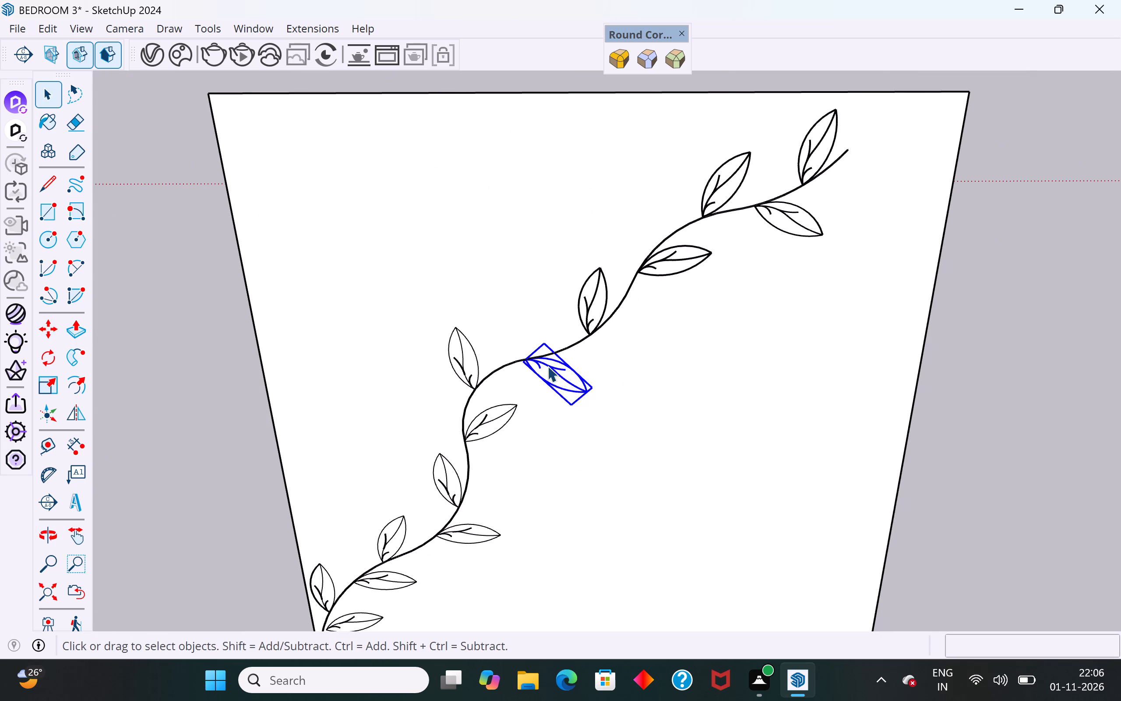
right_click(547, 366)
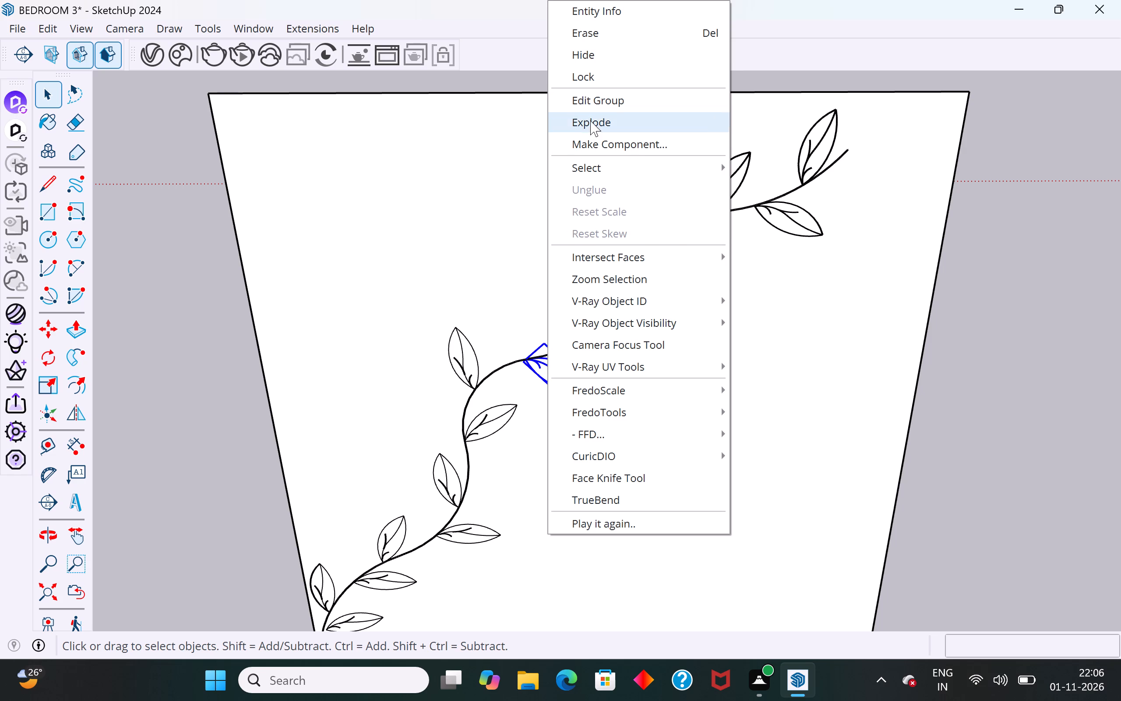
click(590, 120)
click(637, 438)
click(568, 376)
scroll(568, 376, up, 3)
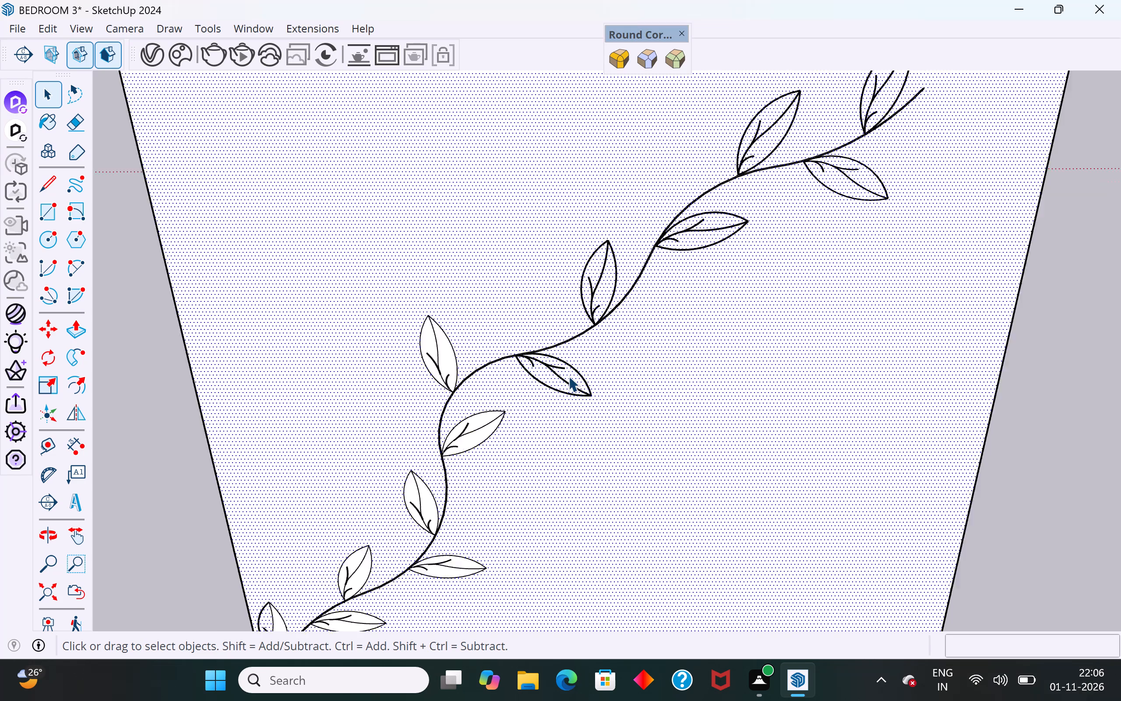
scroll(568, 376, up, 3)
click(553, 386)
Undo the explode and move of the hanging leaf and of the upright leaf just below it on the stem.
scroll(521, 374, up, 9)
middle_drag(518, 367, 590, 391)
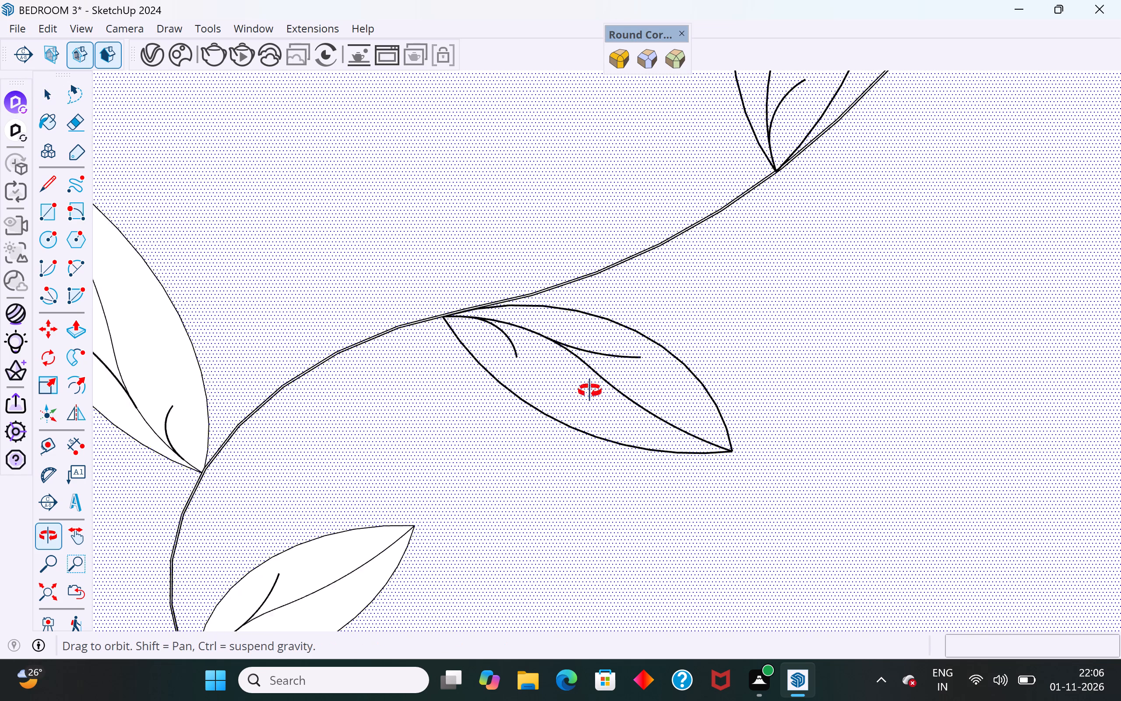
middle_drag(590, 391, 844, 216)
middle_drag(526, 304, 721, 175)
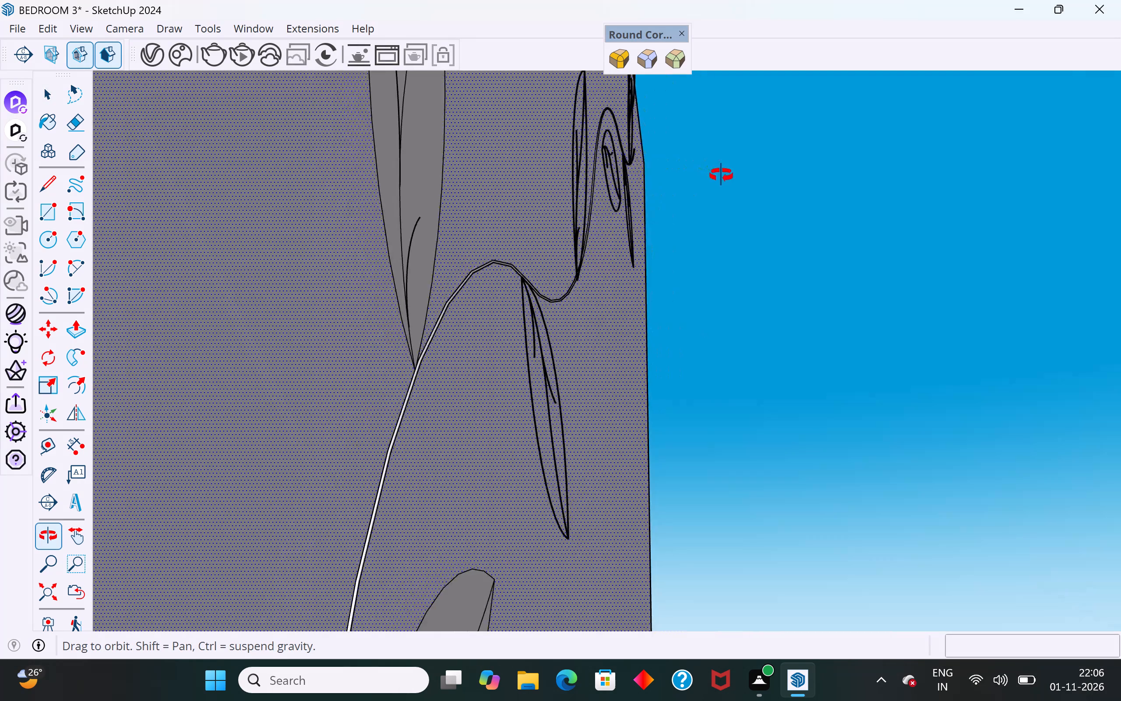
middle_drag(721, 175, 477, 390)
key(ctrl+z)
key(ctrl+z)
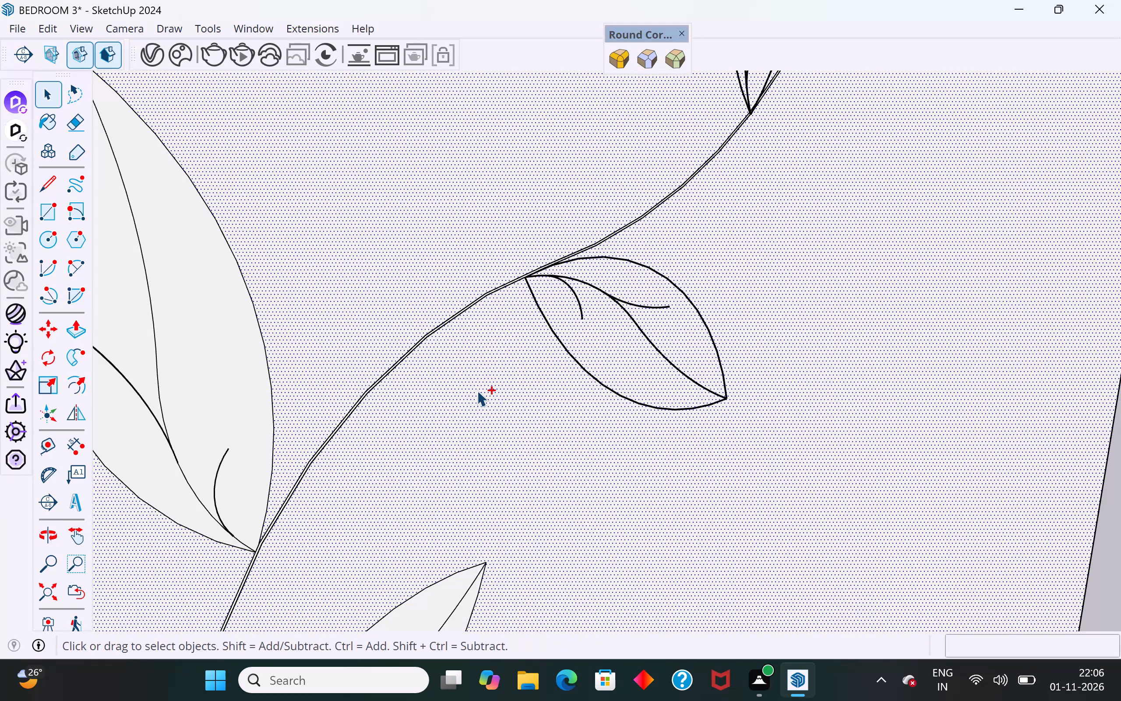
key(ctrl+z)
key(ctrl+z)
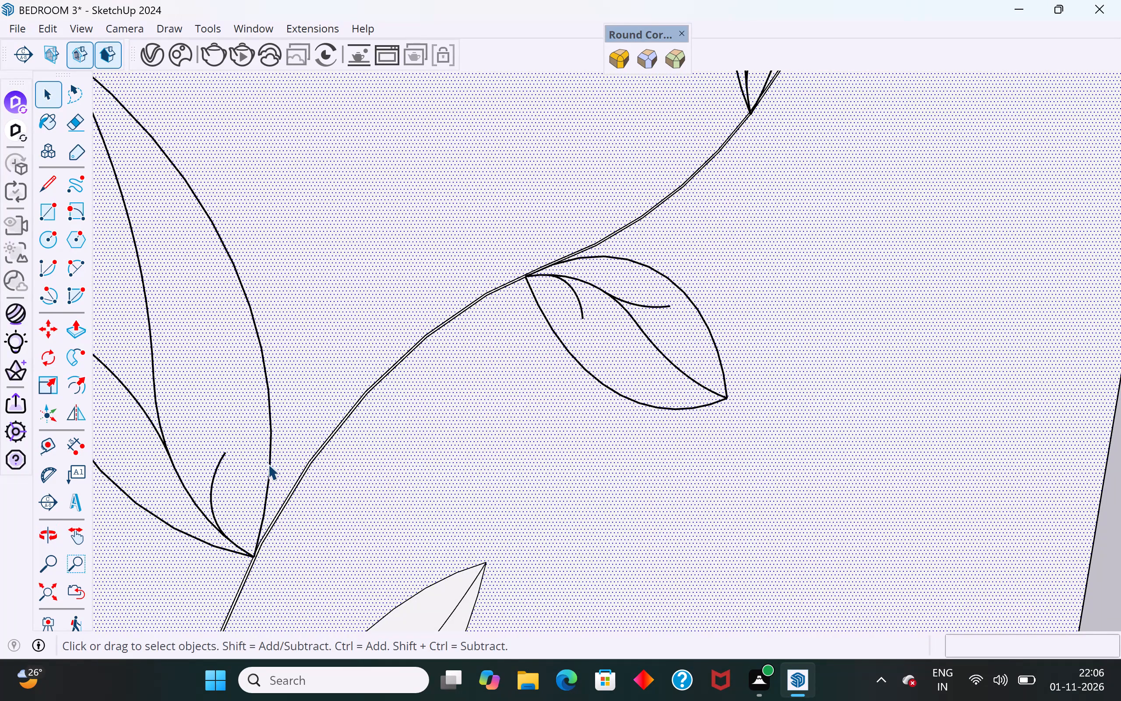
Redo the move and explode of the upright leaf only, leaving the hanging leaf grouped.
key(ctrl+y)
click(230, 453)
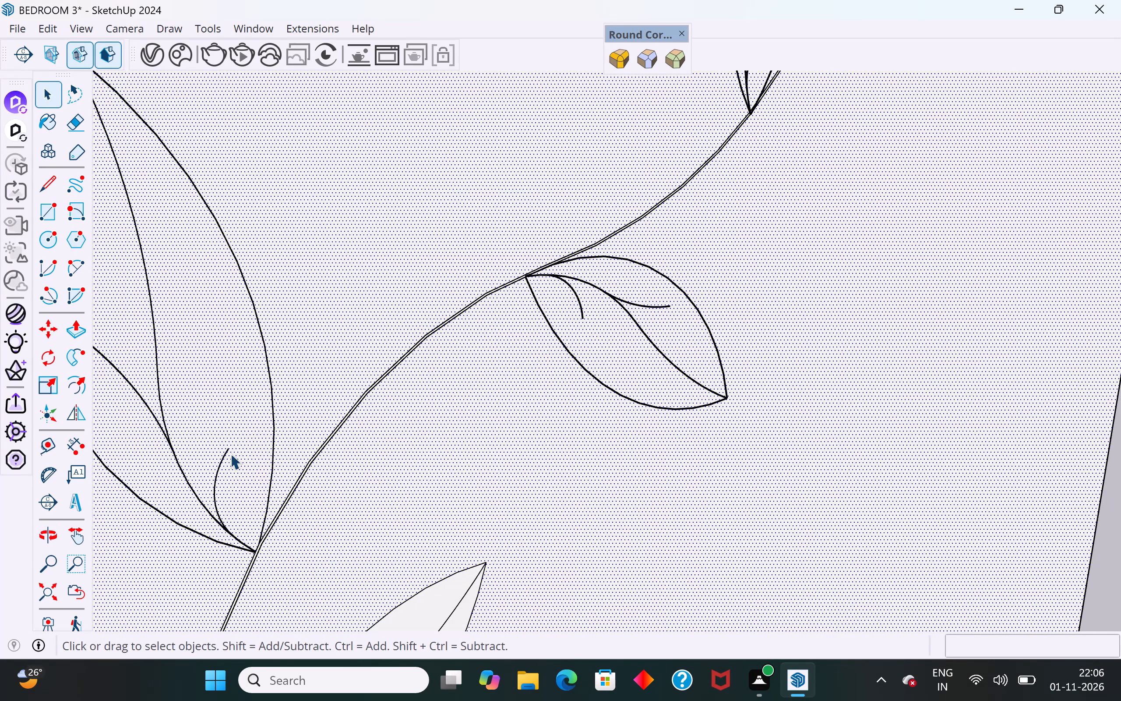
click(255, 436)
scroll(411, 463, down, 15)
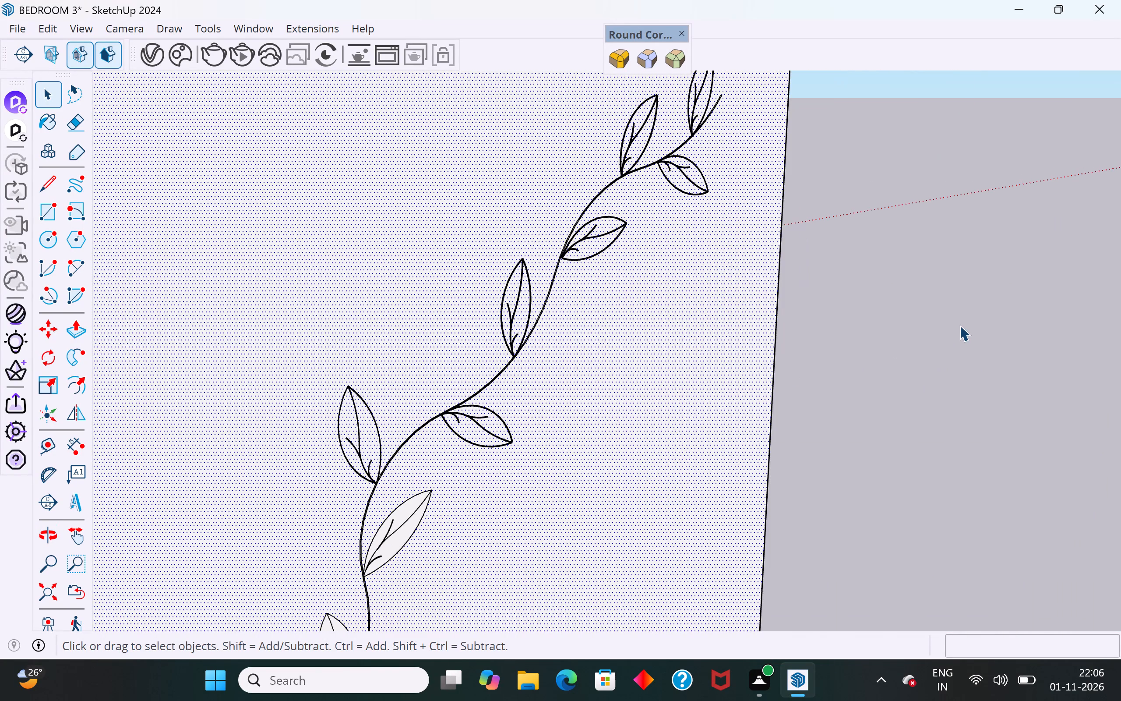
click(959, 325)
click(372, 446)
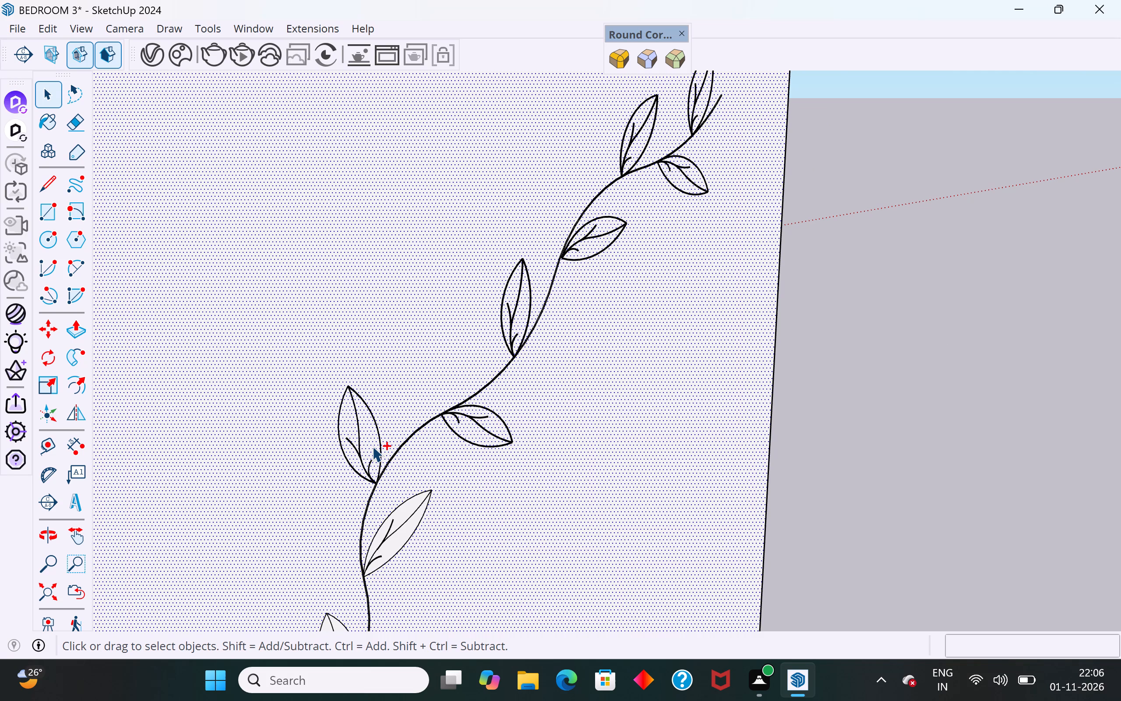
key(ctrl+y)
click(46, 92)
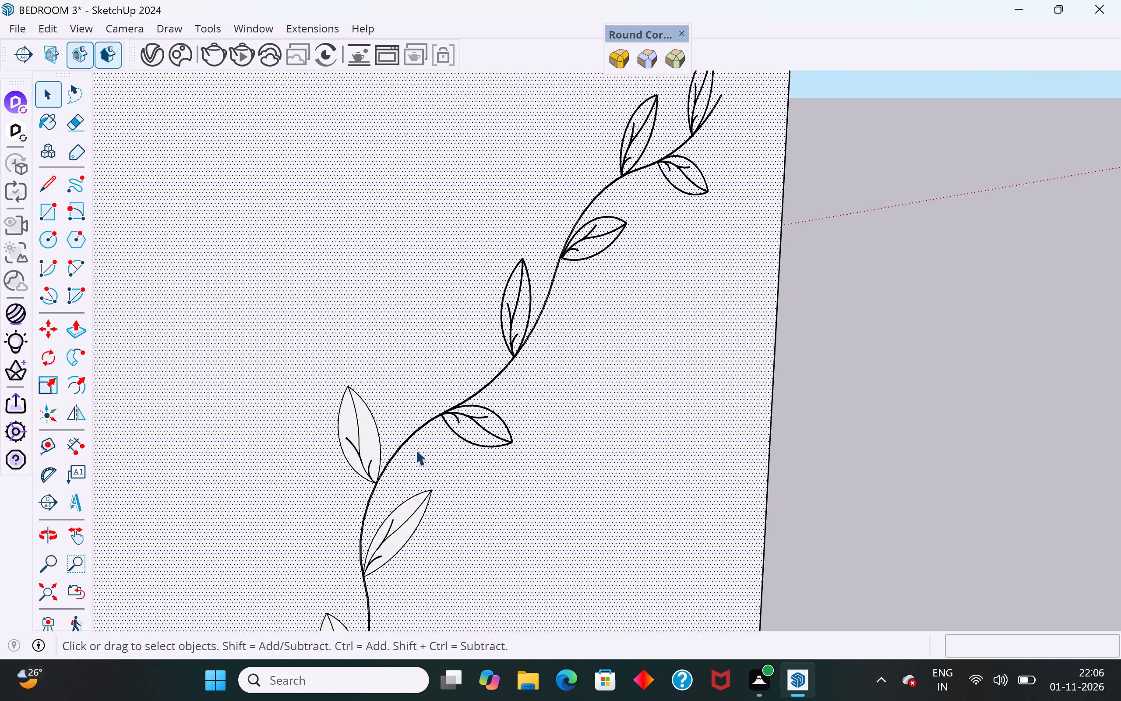
Move the hanging leaf group about 1/16" by its base point so it meets the stem's lower edge.
scroll(497, 453, up, 5)
click(508, 438)
middle_drag(410, 426, 515, 381)
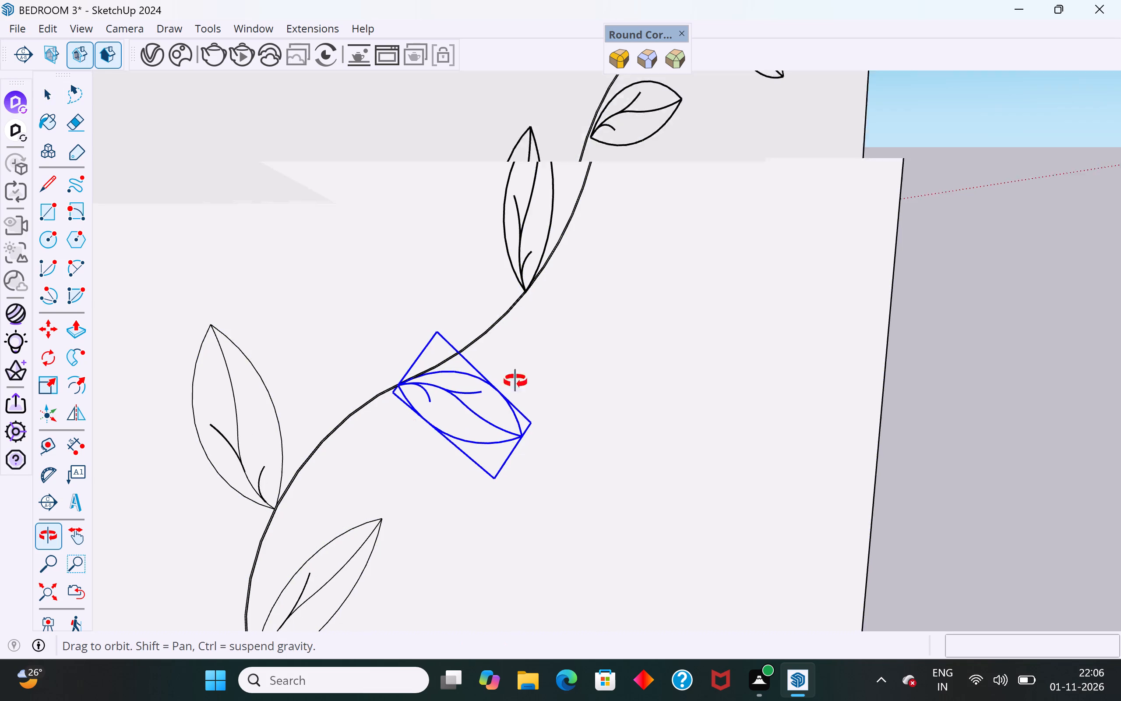
middle_drag(515, 381, 339, 549)
scroll(471, 340, up, 10)
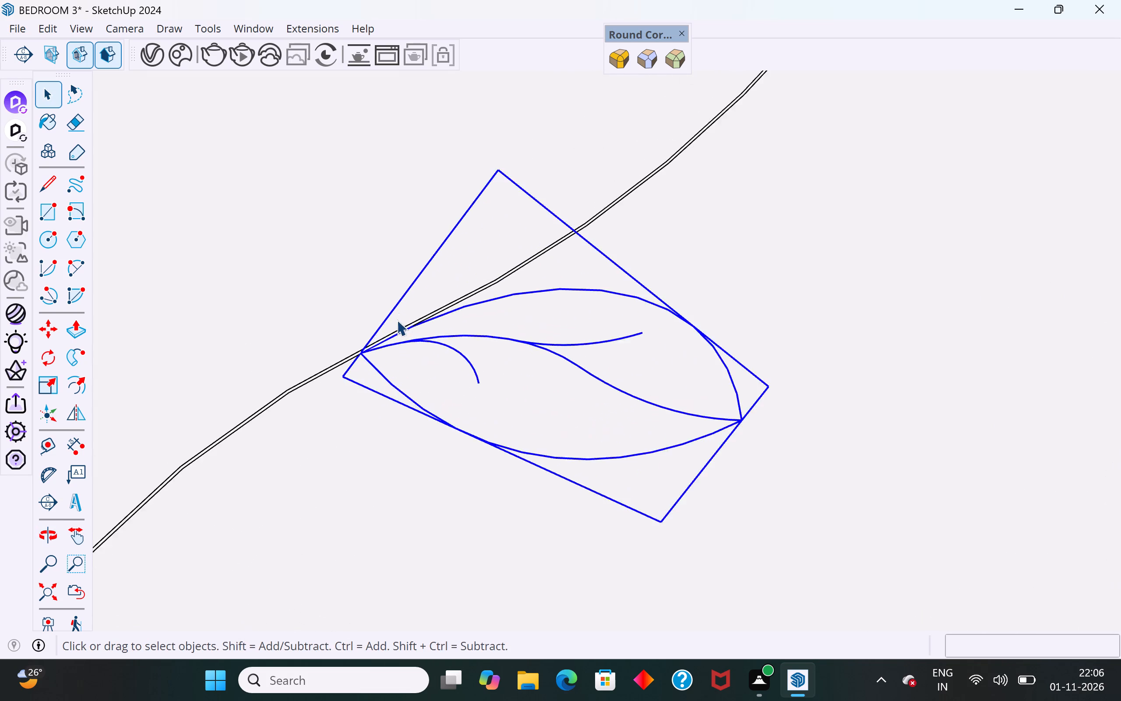
scroll(397, 320, up, 3)
middle_drag(383, 299, 197, 282)
middle_drag(492, 238, 413, 300)
scroll(656, 369, down, 15)
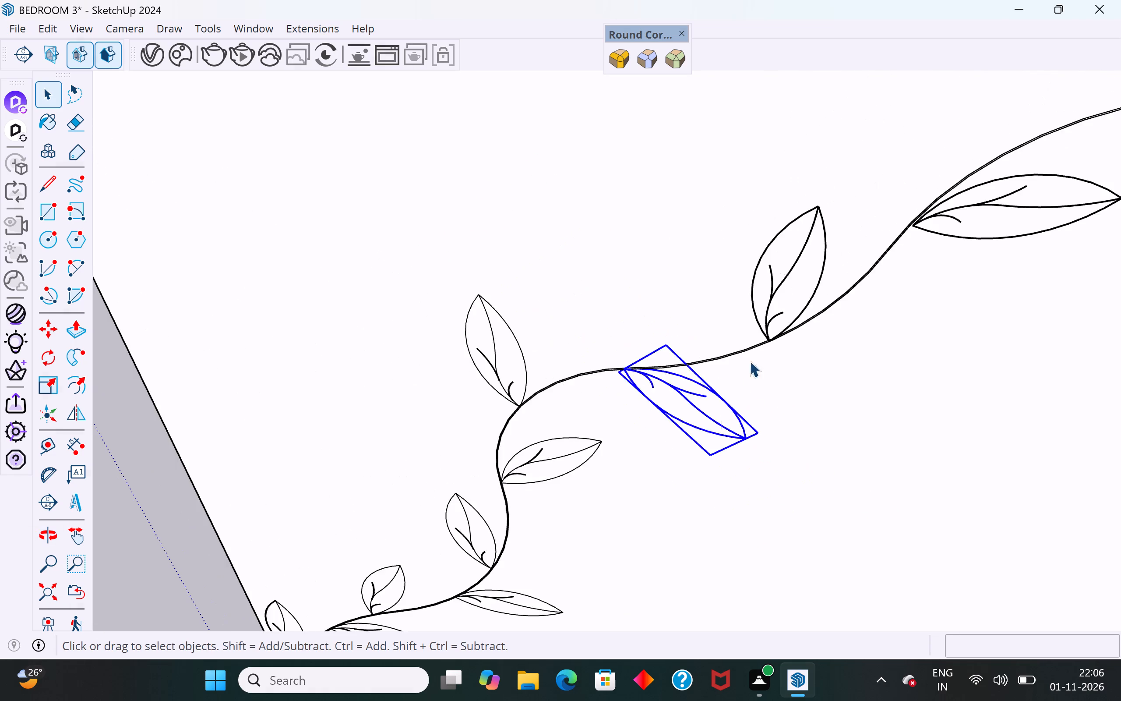
scroll(596, 282, down, 7)
scroll(728, 335, up, 4)
scroll(546, 369, down, 7)
scroll(944, 326, up, 1)
middle_drag(928, 288, 798, 130)
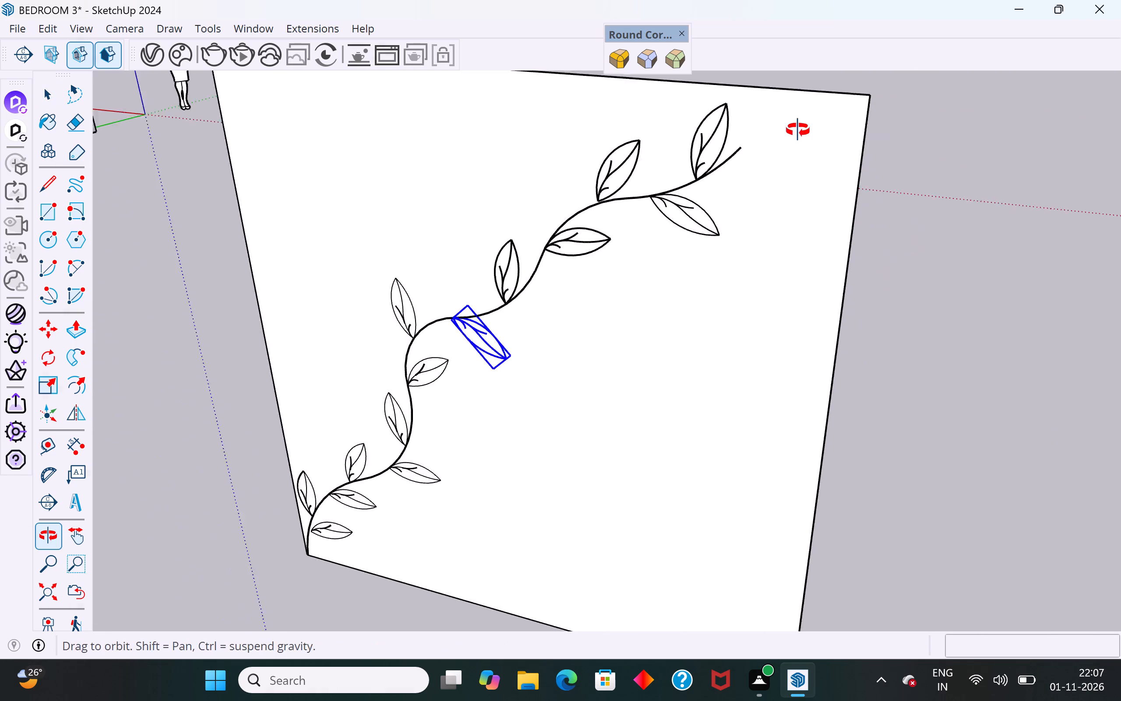
middle_drag(798, 130, 782, 99)
middle_drag(772, 506, 885, 301)
scroll(506, 219, up, 7)
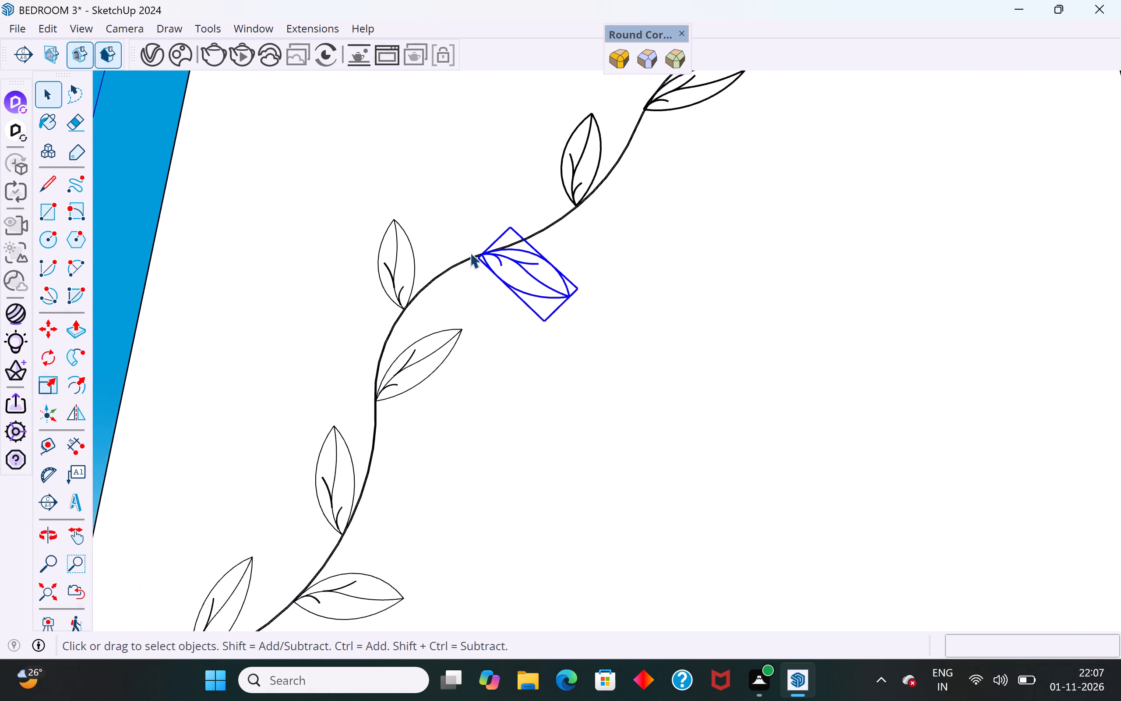
scroll(470, 252, up, 20)
middle_drag(450, 281, 481, 198)
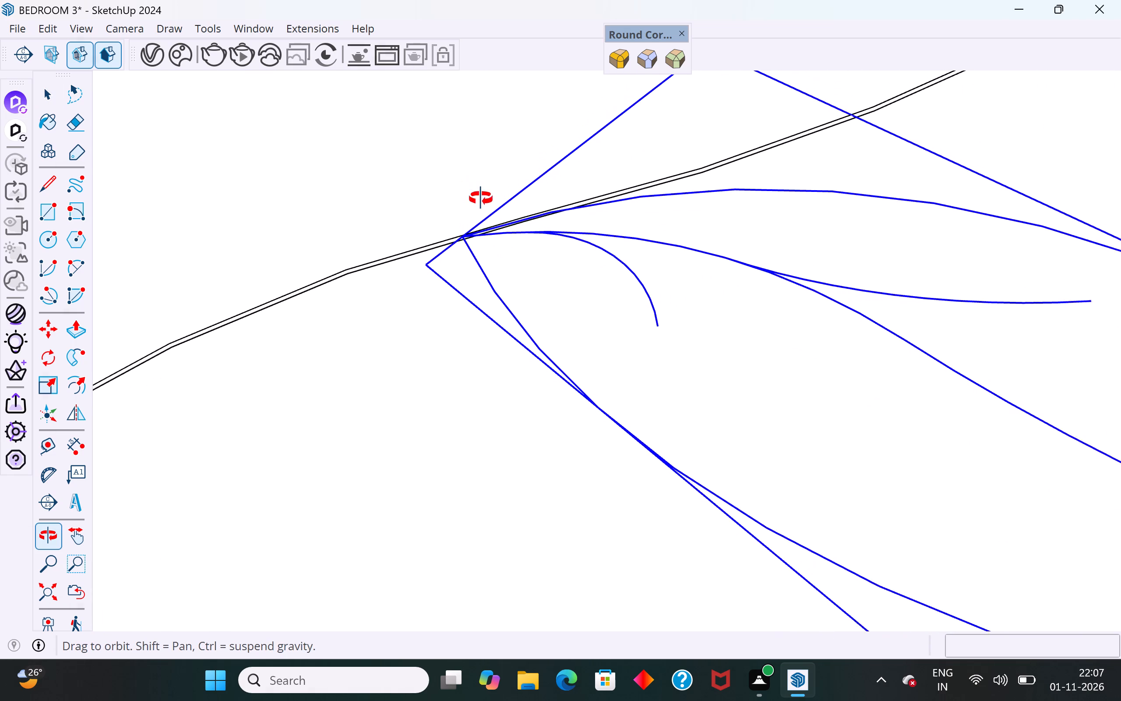
middle_drag(481, 198, 482, 200)
key(m)
scroll(455, 252, up, 12)
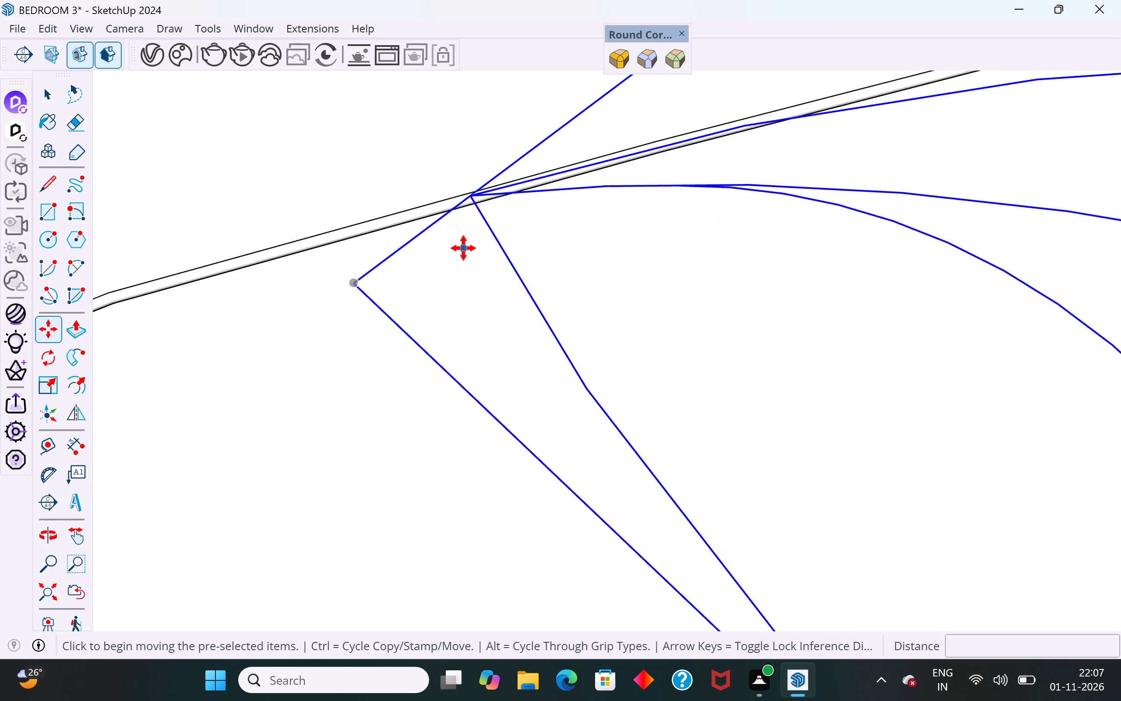
scroll(463, 248, up, 2)
click(476, 183)
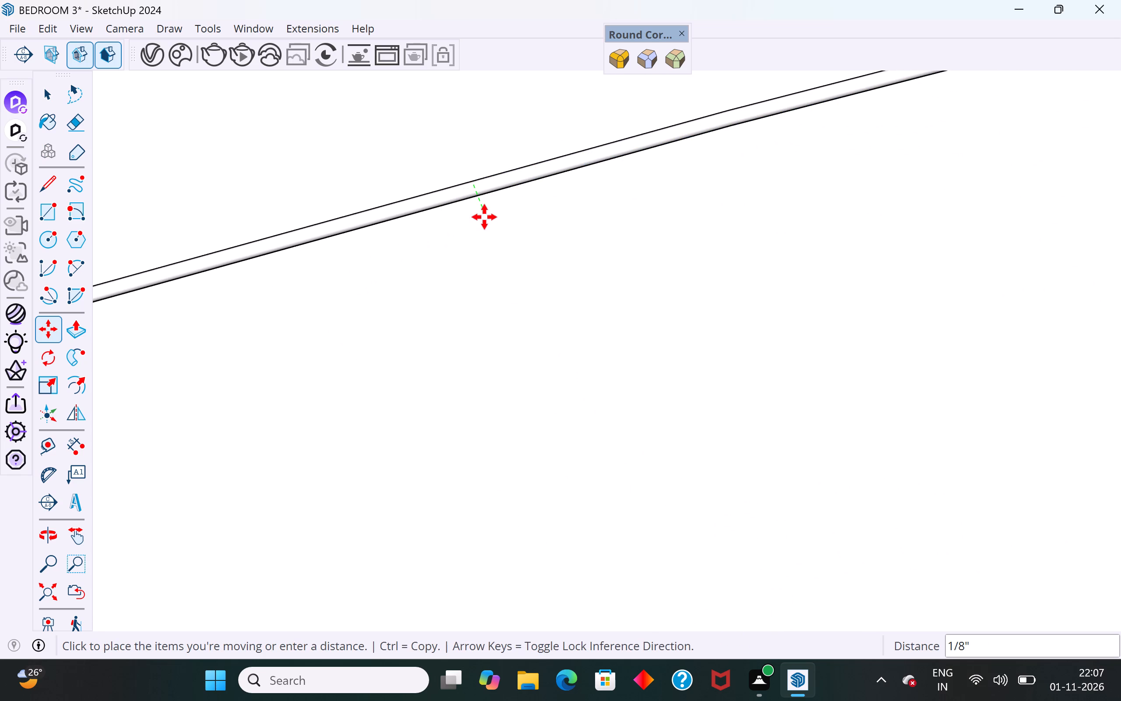
scroll(485, 210, up, 5)
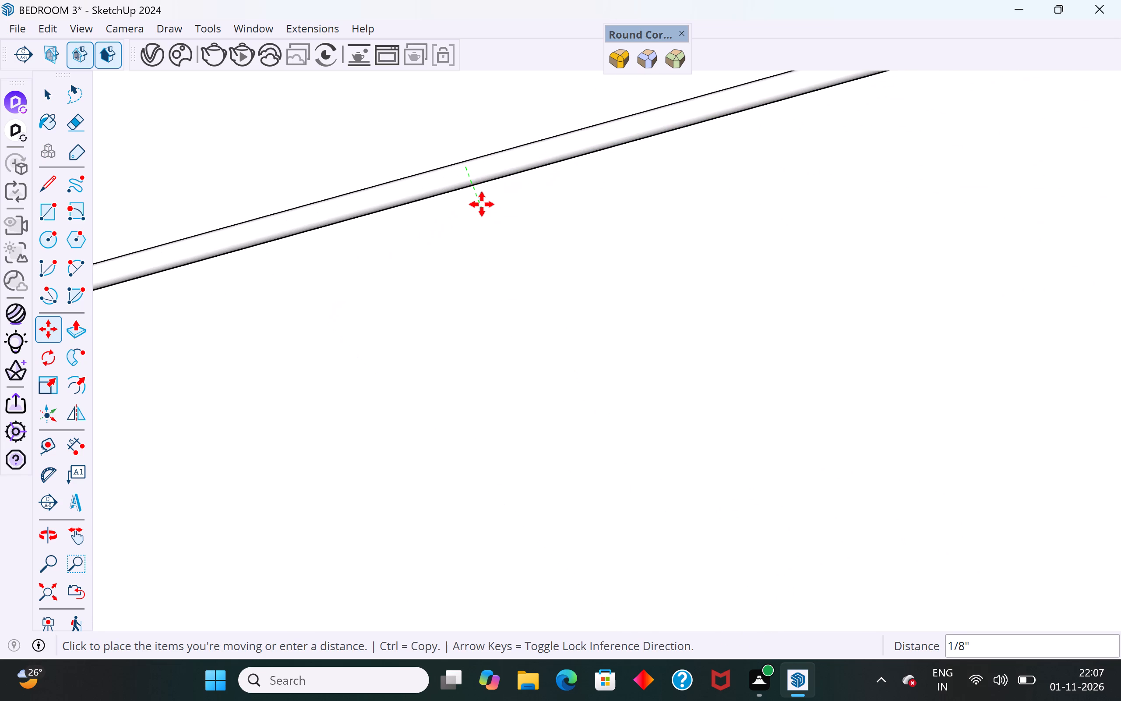
click(480, 196)
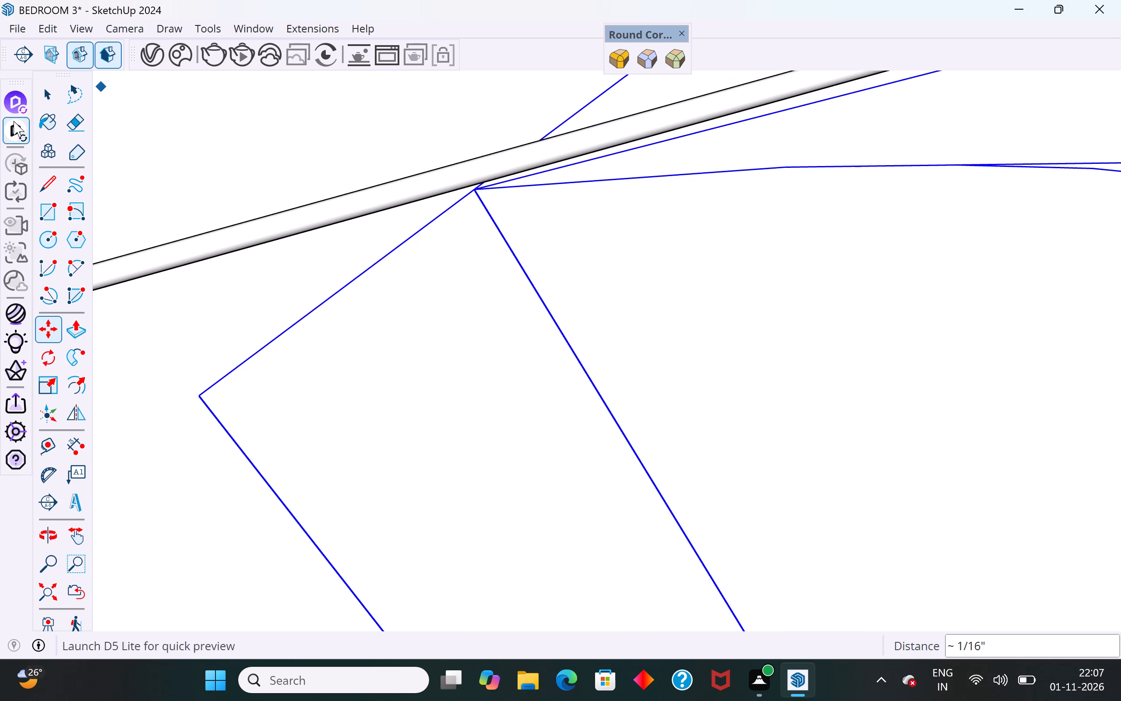
click(53, 83)
click(628, 312)
Explode the repositioned hanging leaf group below the stem.
scroll(578, 373, down, 9)
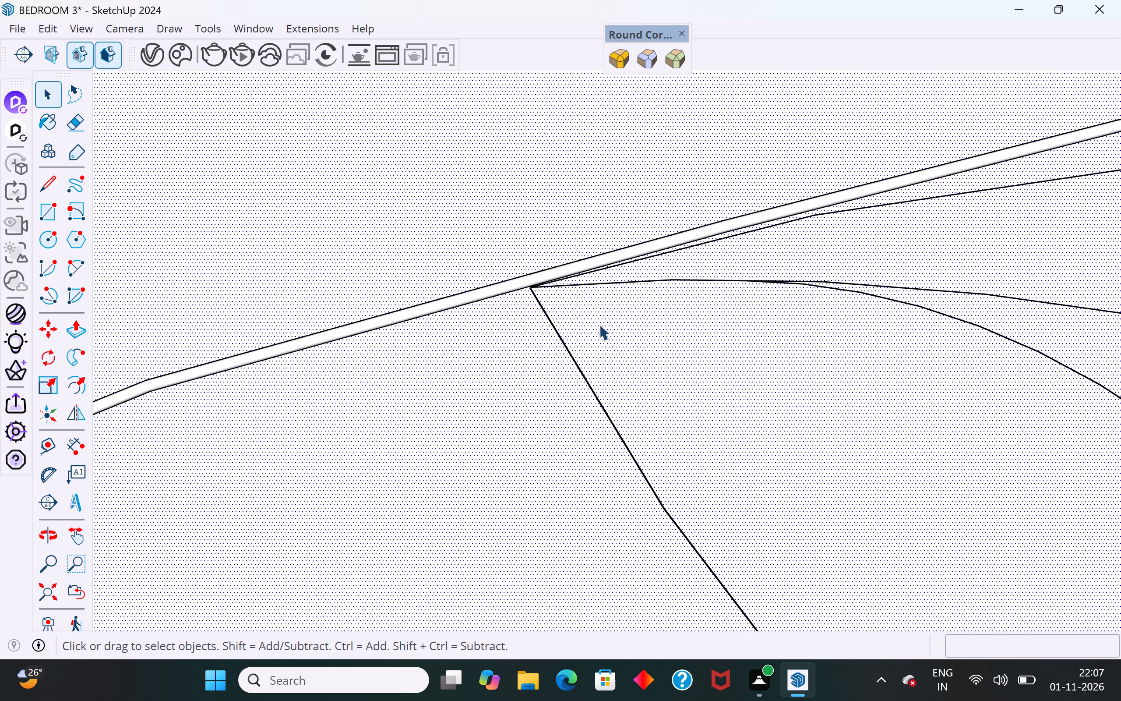
scroll(494, 418, down, 20)
scroll(494, 418, down, 13)
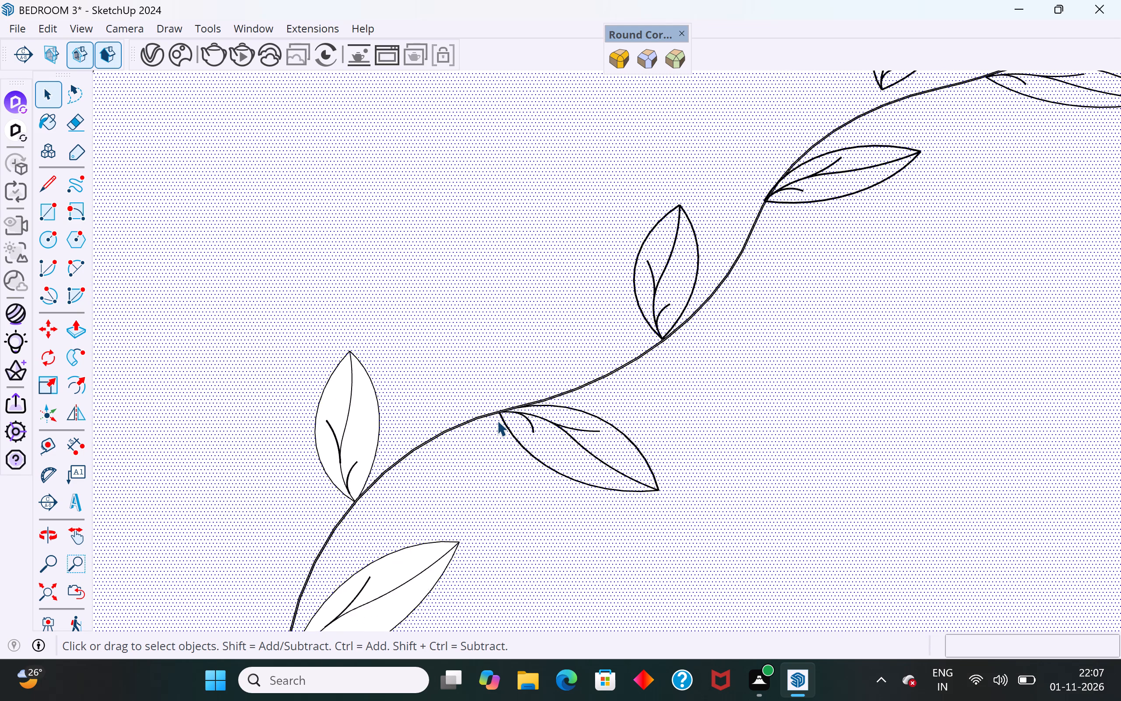
scroll(497, 420, down, 11)
click(250, 348)
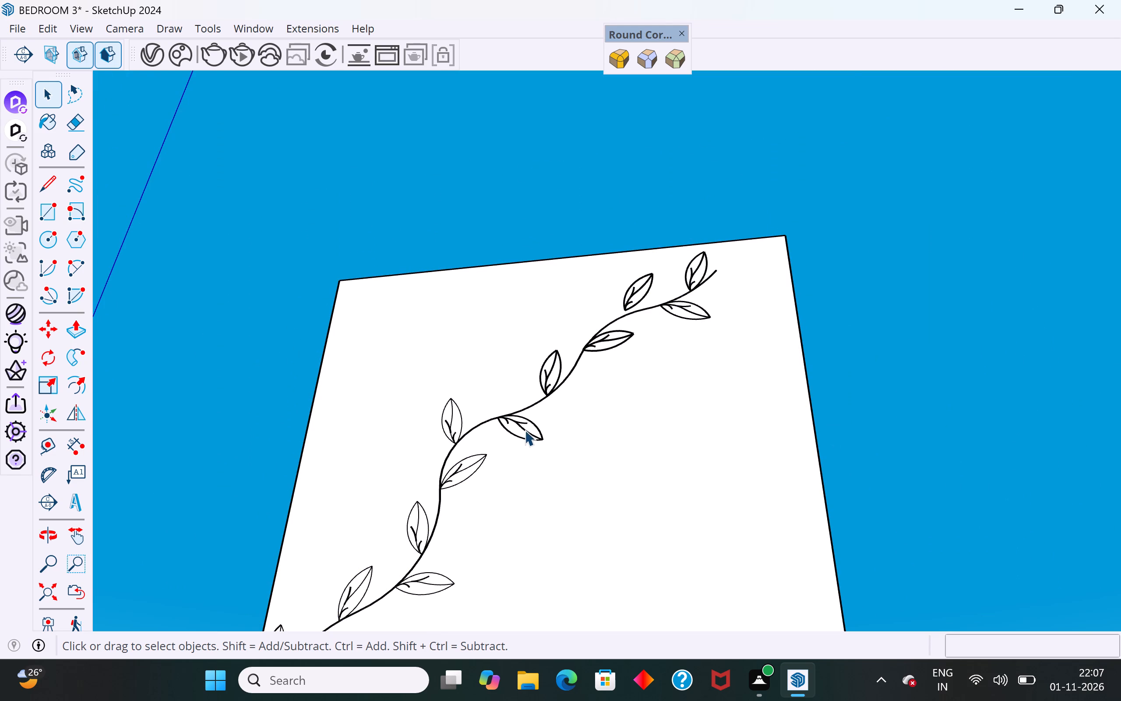
click(525, 430)
right_click(525, 430)
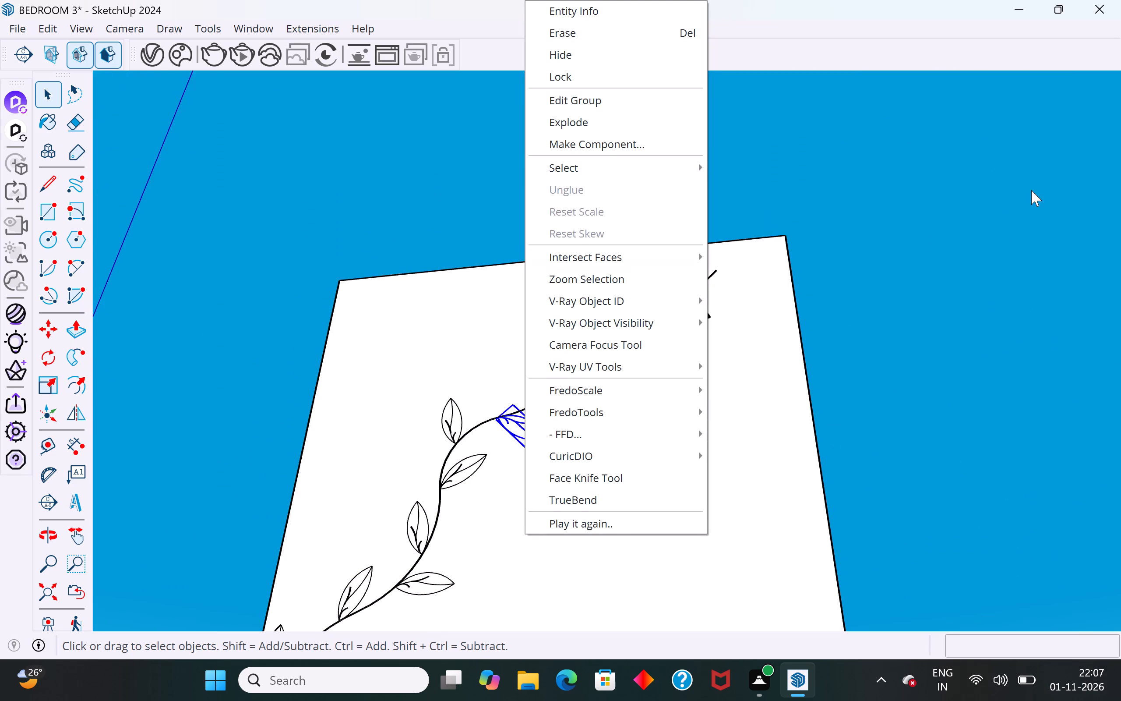
click(659, 120)
click(578, 427)
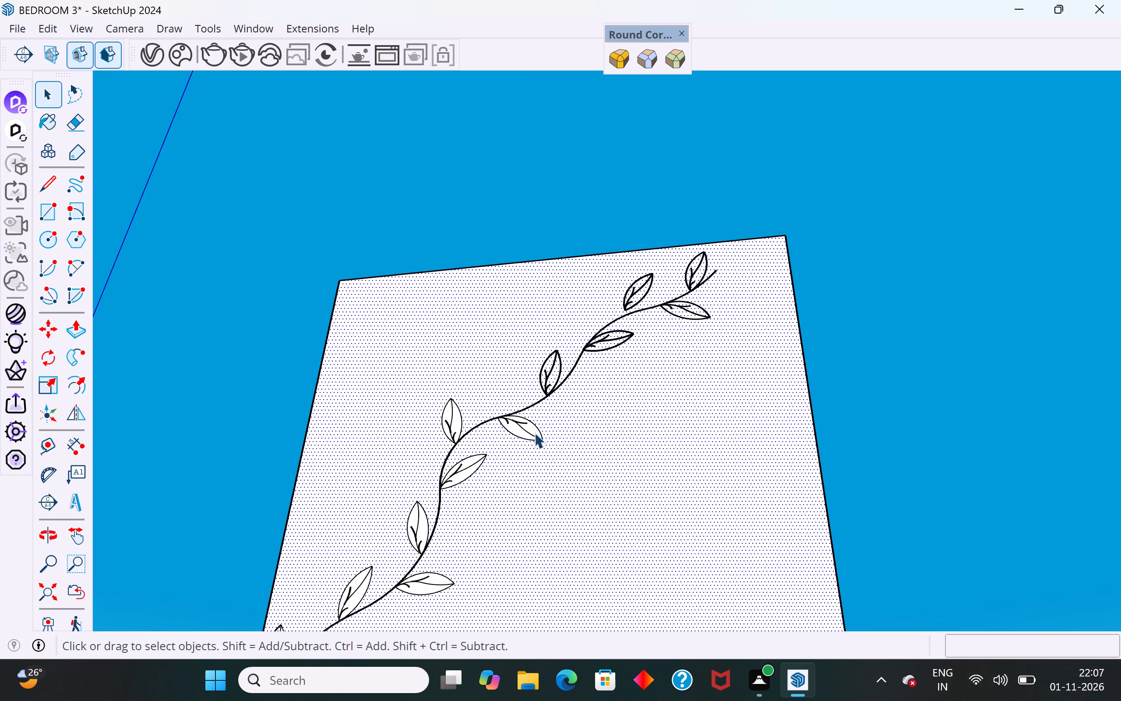
Move the upright leaf group just above the hanging leaf about 5/16" by its base point onto the stem's edge.
scroll(552, 384, up, 12)
click(561, 377)
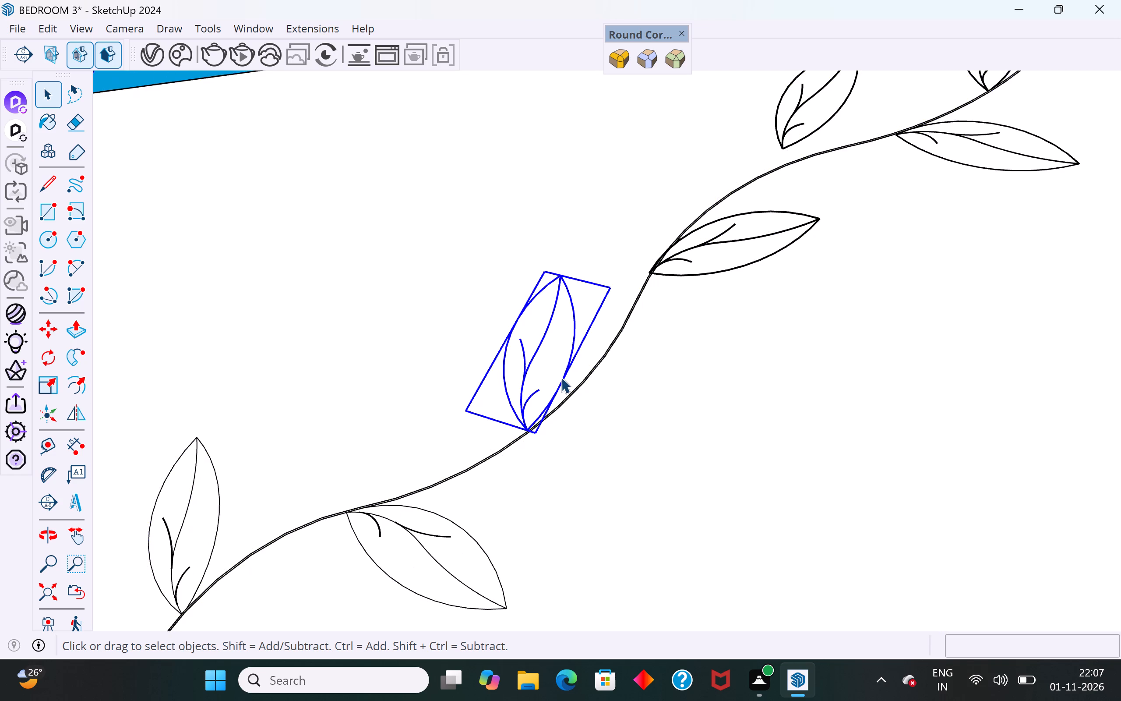
scroll(532, 423, up, 5)
middle_drag(495, 461, 792, 611)
middle_drag(545, 473, 603, 621)
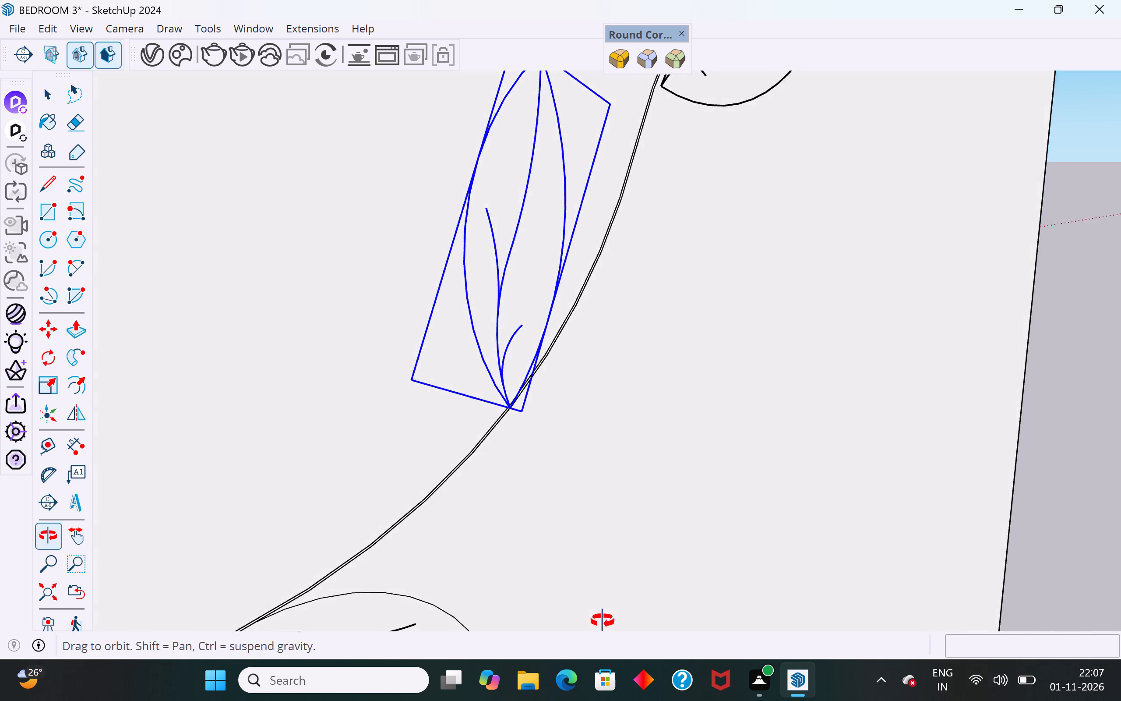
middle_drag(603, 621, 603, 623)
scroll(477, 383, up, 14)
key(m)
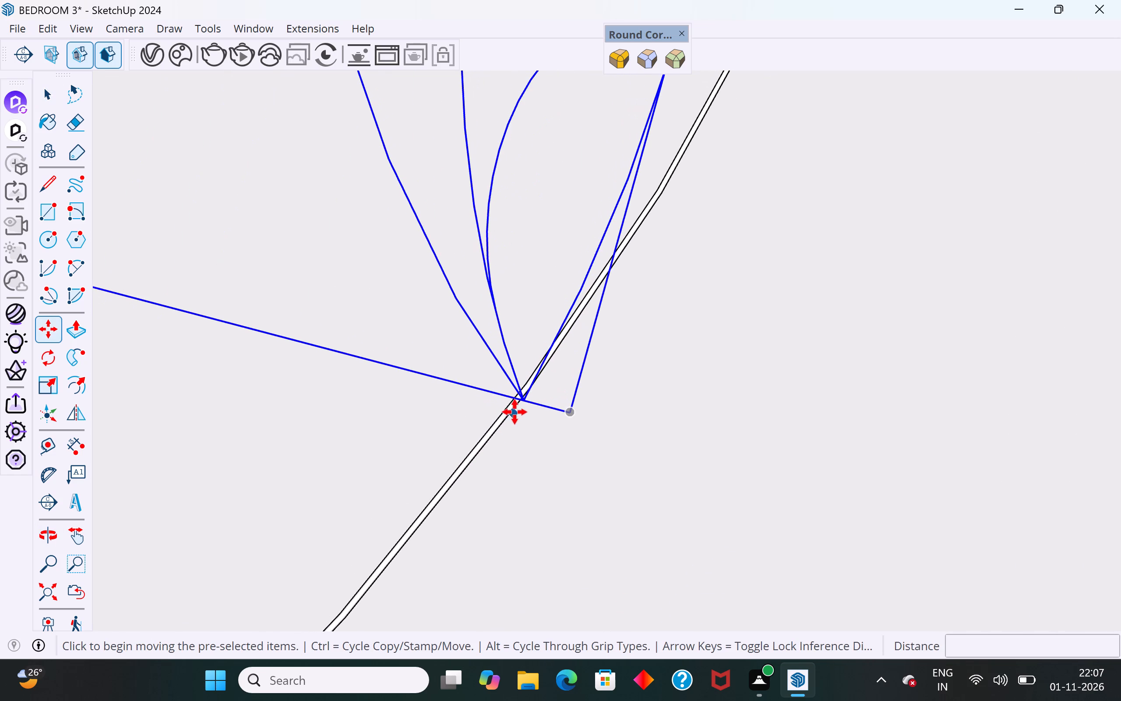
scroll(515, 411, up, 5)
click(530, 391)
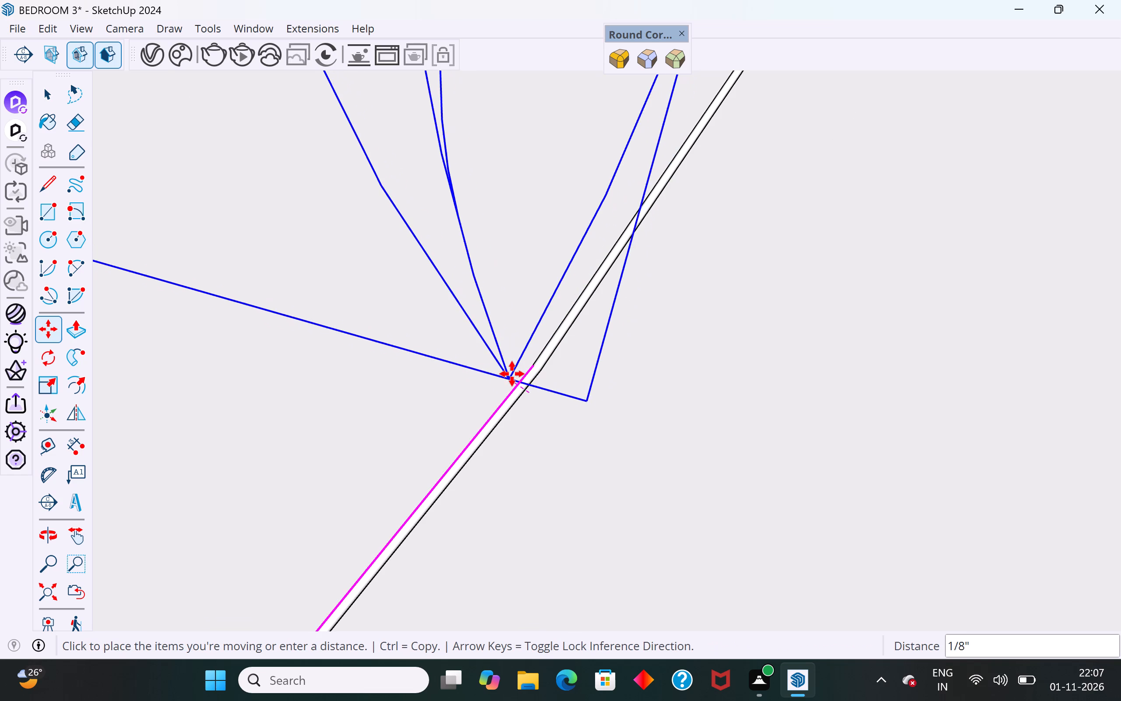
middle_drag(512, 374, 329, 4)
scroll(449, 212, up, 3)
scroll(465, 280, down, 2)
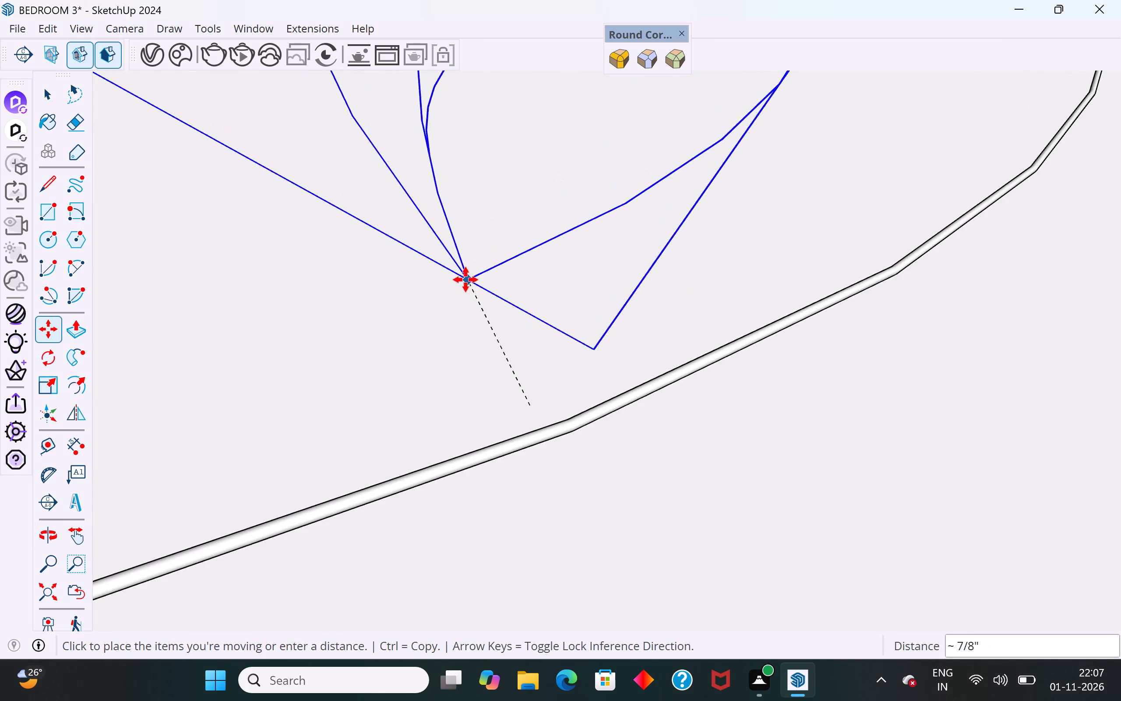
scroll(465, 280, down, 18)
scroll(473, 283, up, 1)
middle_drag(473, 283, 301, 166)
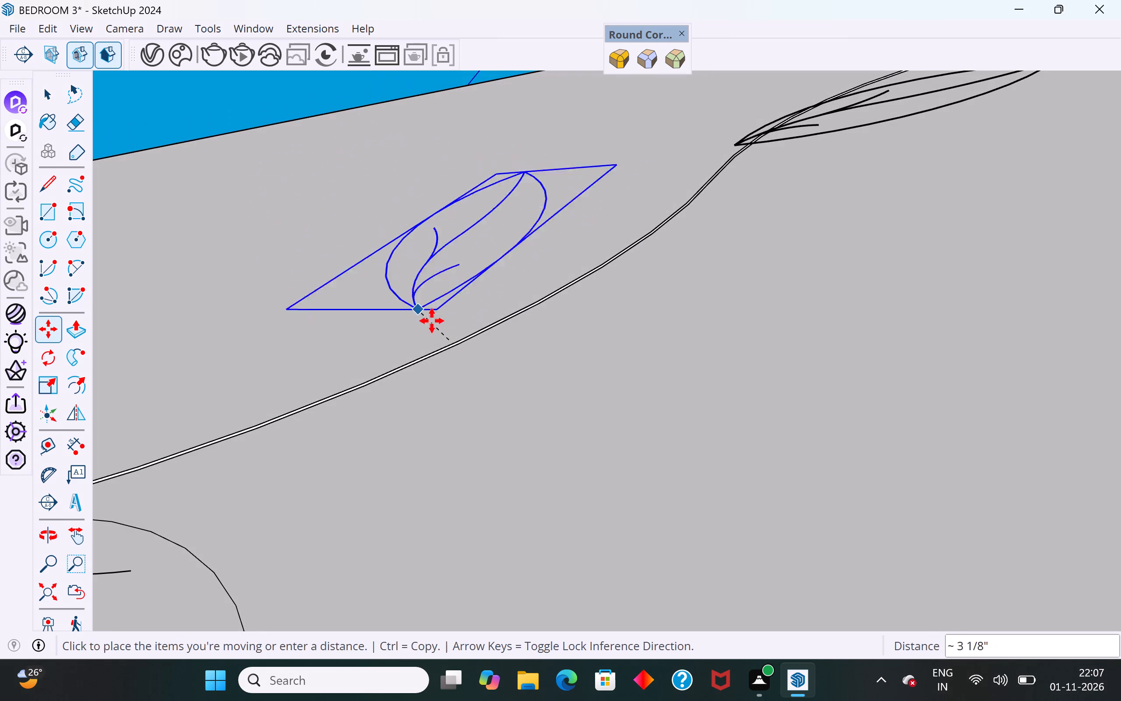
scroll(444, 336, up, 10)
middle_drag(444, 336, 463, 290)
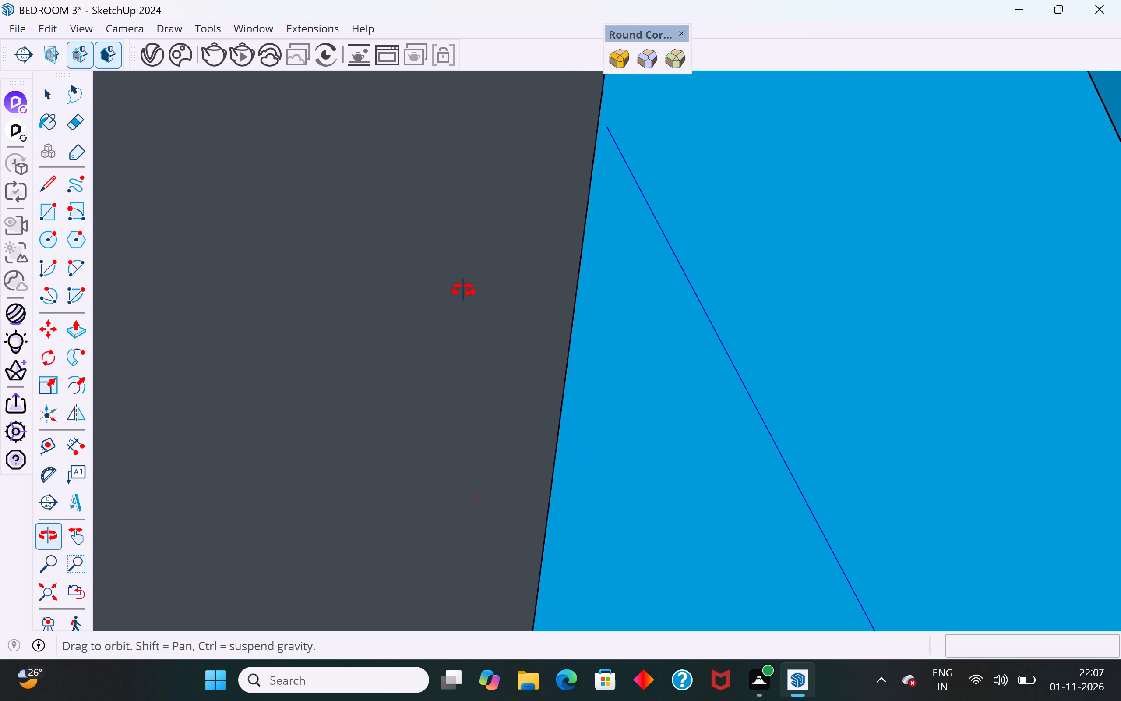
middle_drag(463, 290, 598, 417)
scroll(598, 417, up, 1)
scroll(469, 465, up, 8)
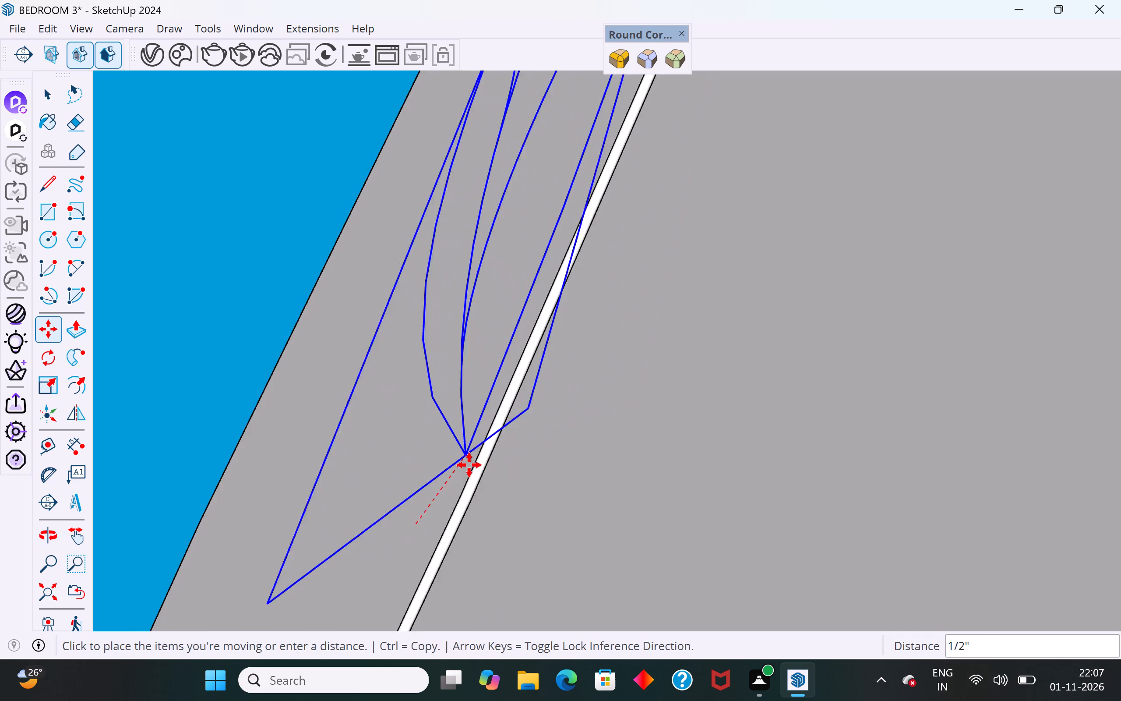
scroll(469, 465, up, 3)
middle_drag(476, 463, 779, 540)
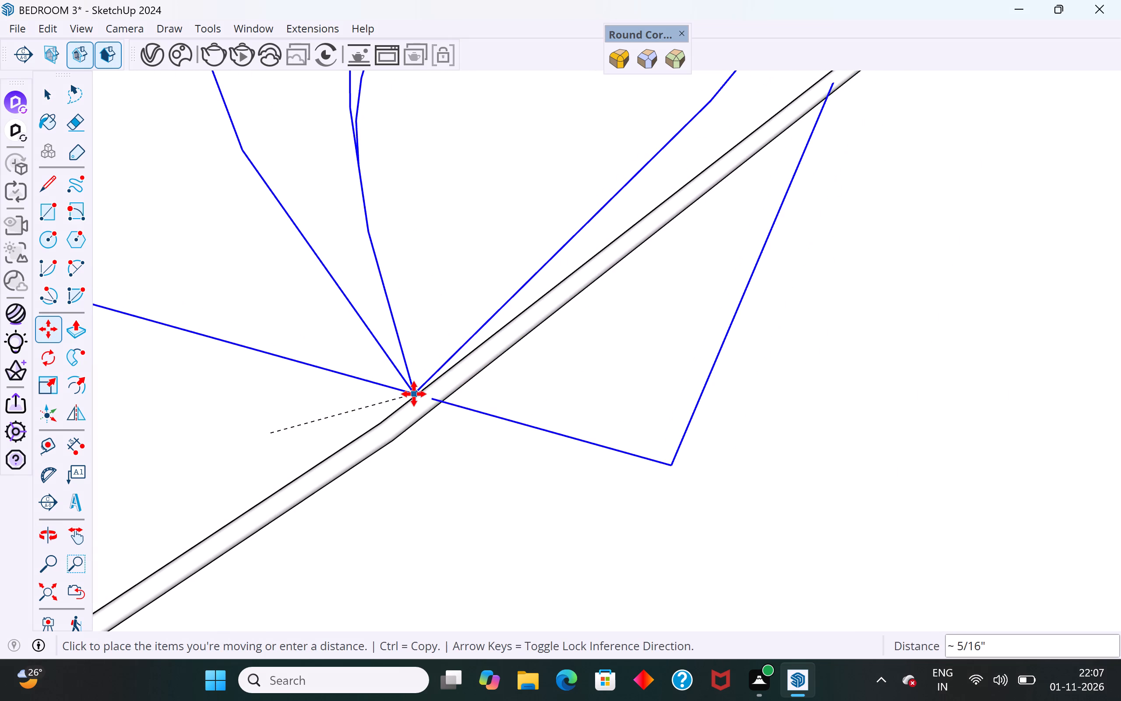
click(414, 394)
Shift the same upright leaf group about 3/16" using the bounding-box corner nearest its base as the move point.
scroll(502, 486, down, 18)
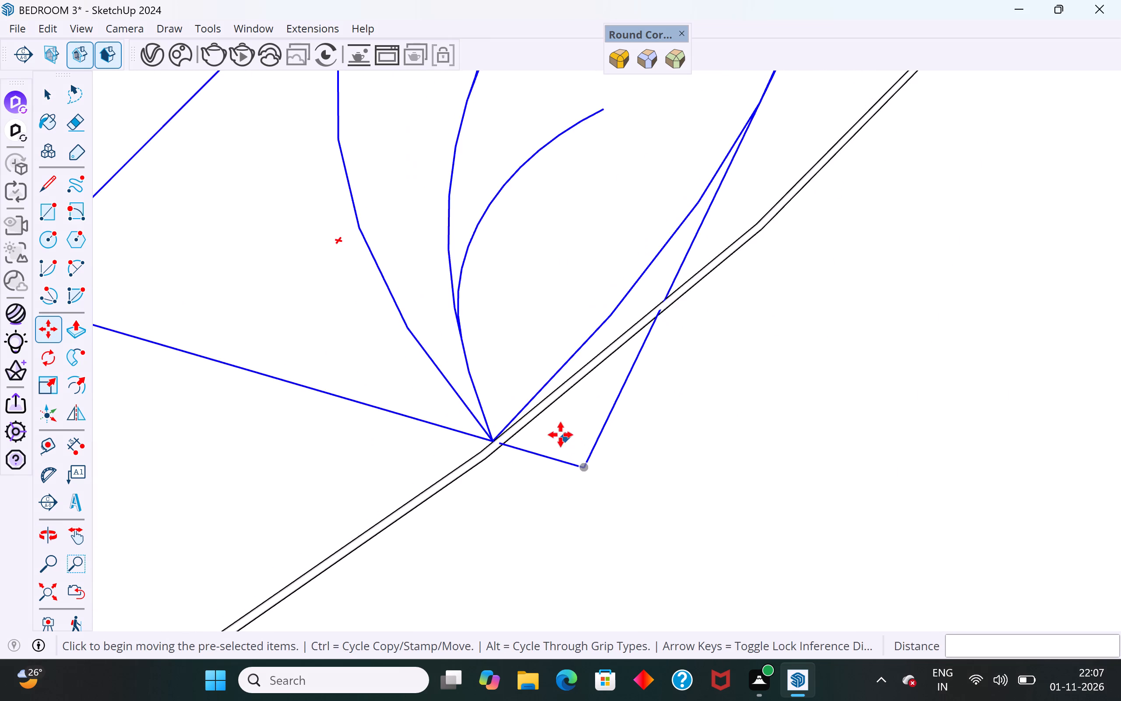
scroll(560, 435, down, 3)
middle_drag(541, 405, 596, 77)
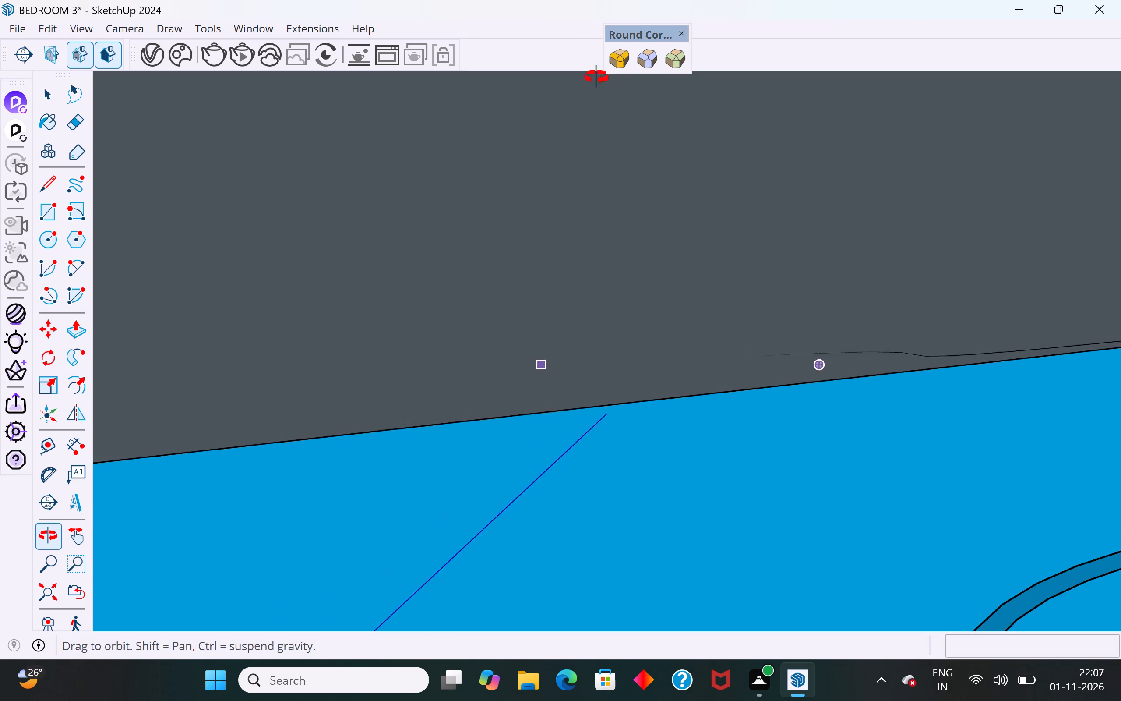
middle_drag(596, 77, 646, 96)
scroll(534, 387, up, 4)
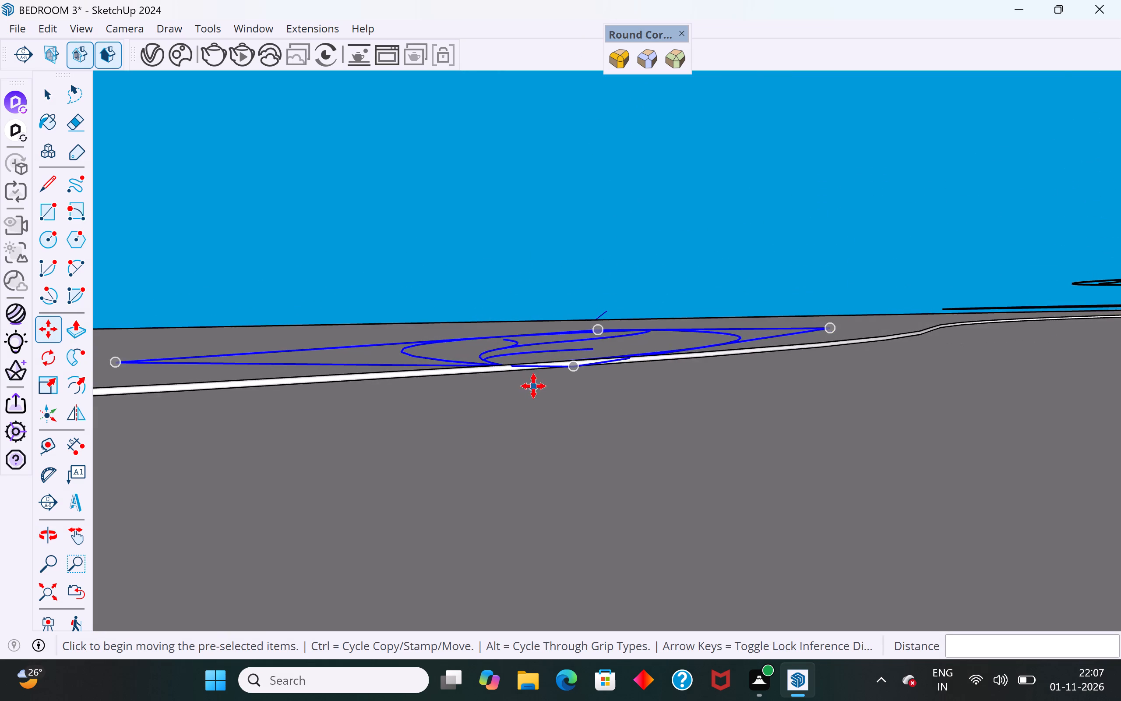
scroll(533, 386, up, 10)
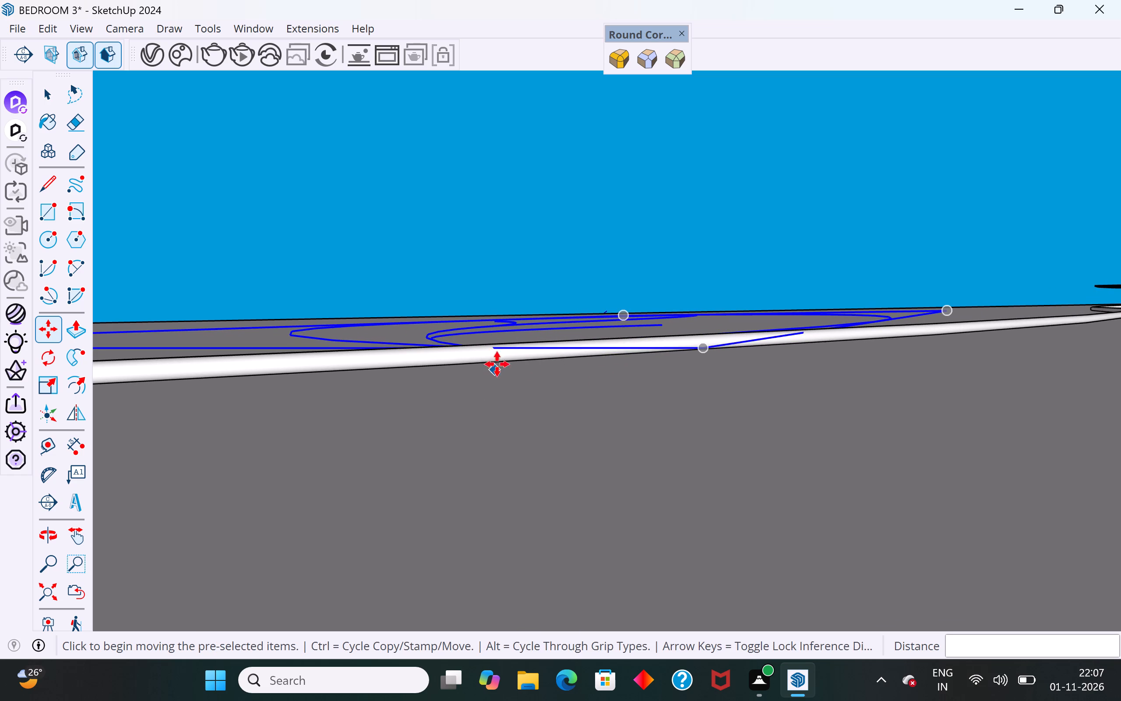
click(703, 347)
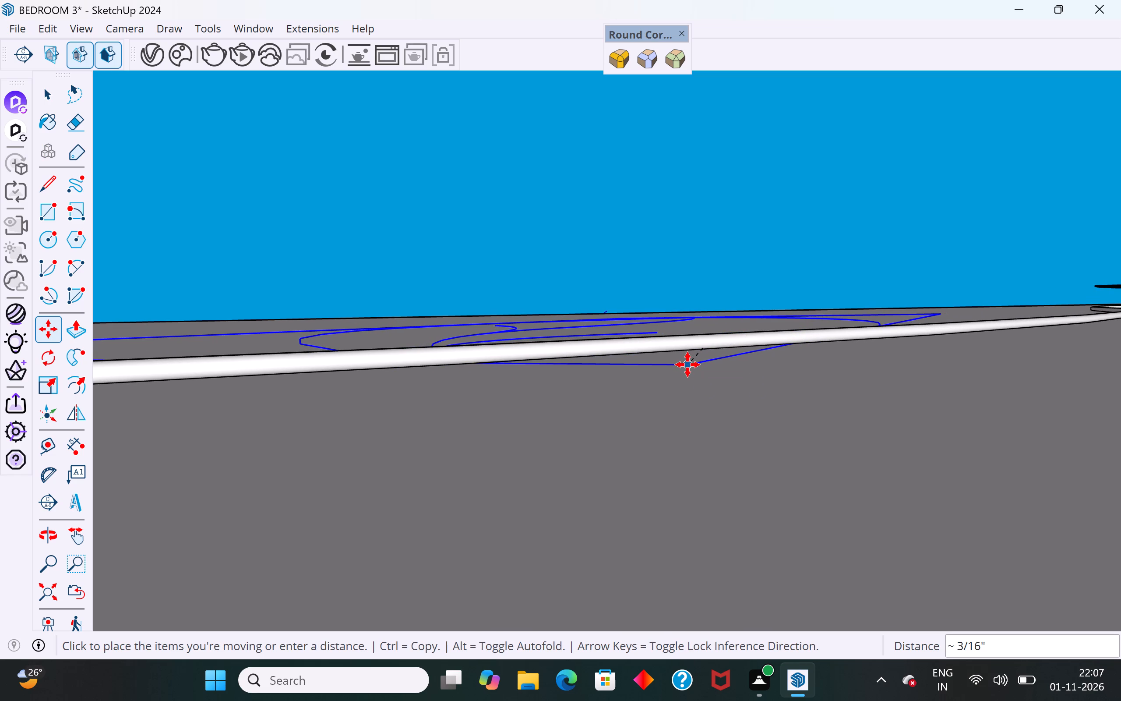
click(687, 365)
Move the upright leaf group about 3/16" by its base point to meet the stem's near edge.
middle_drag(519, 253, 623, 448)
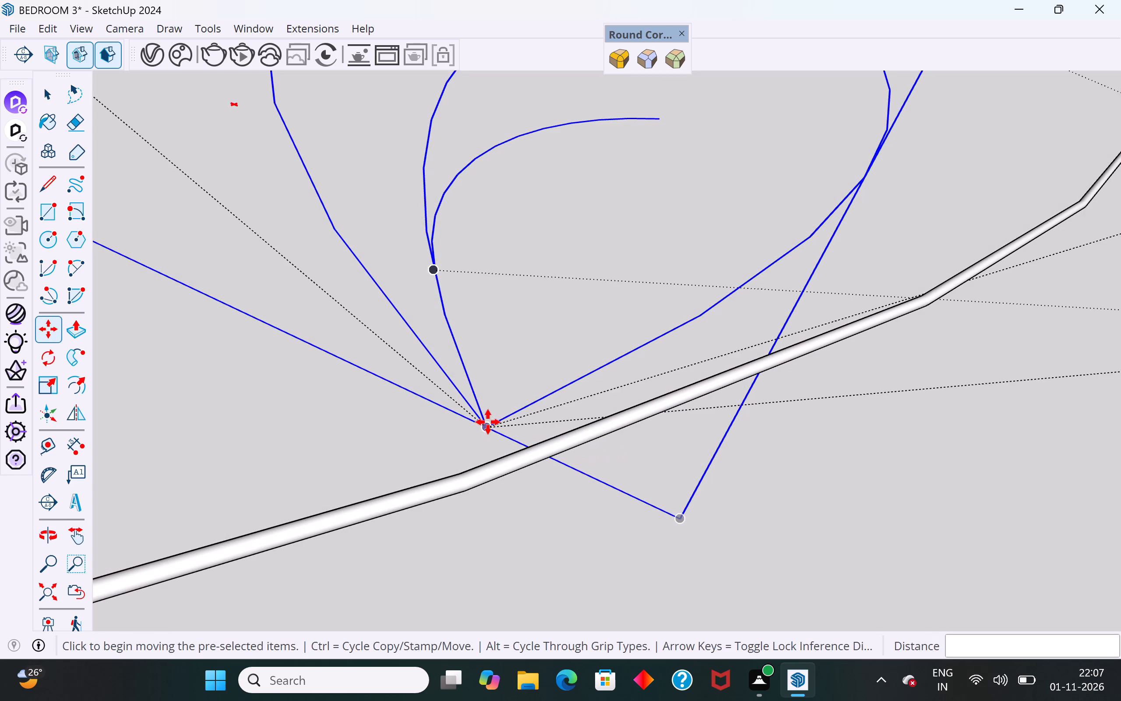
click(486, 422)
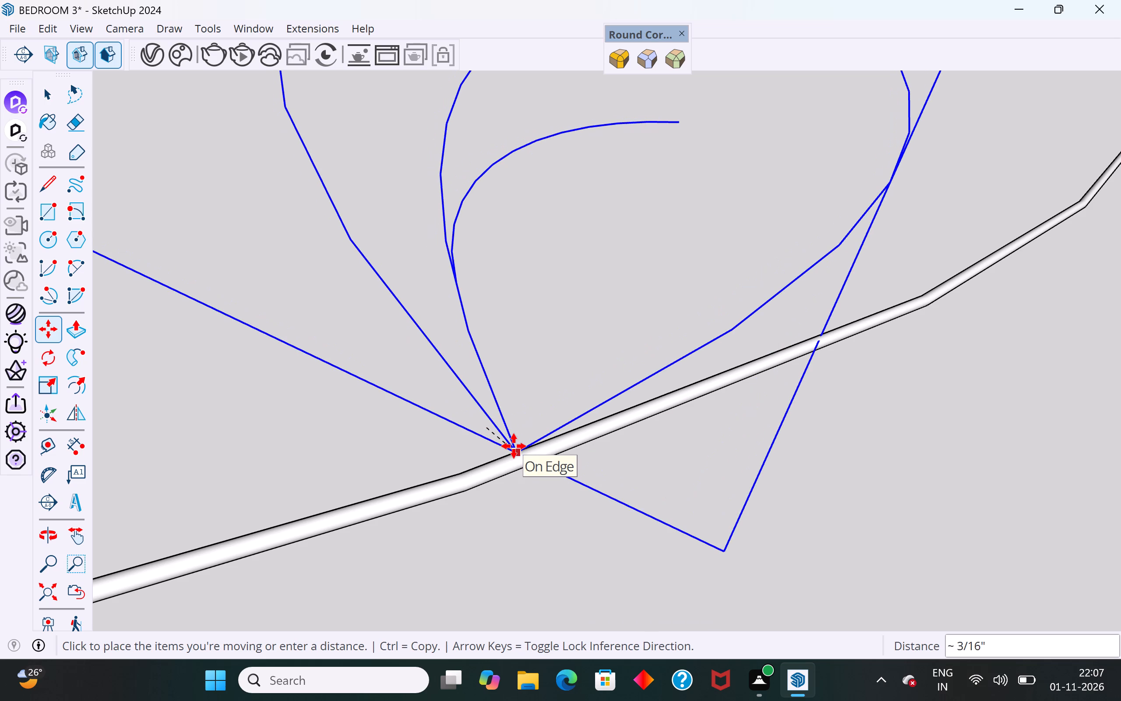
scroll(514, 446, up, 16)
middle_drag(514, 446, 702, 581)
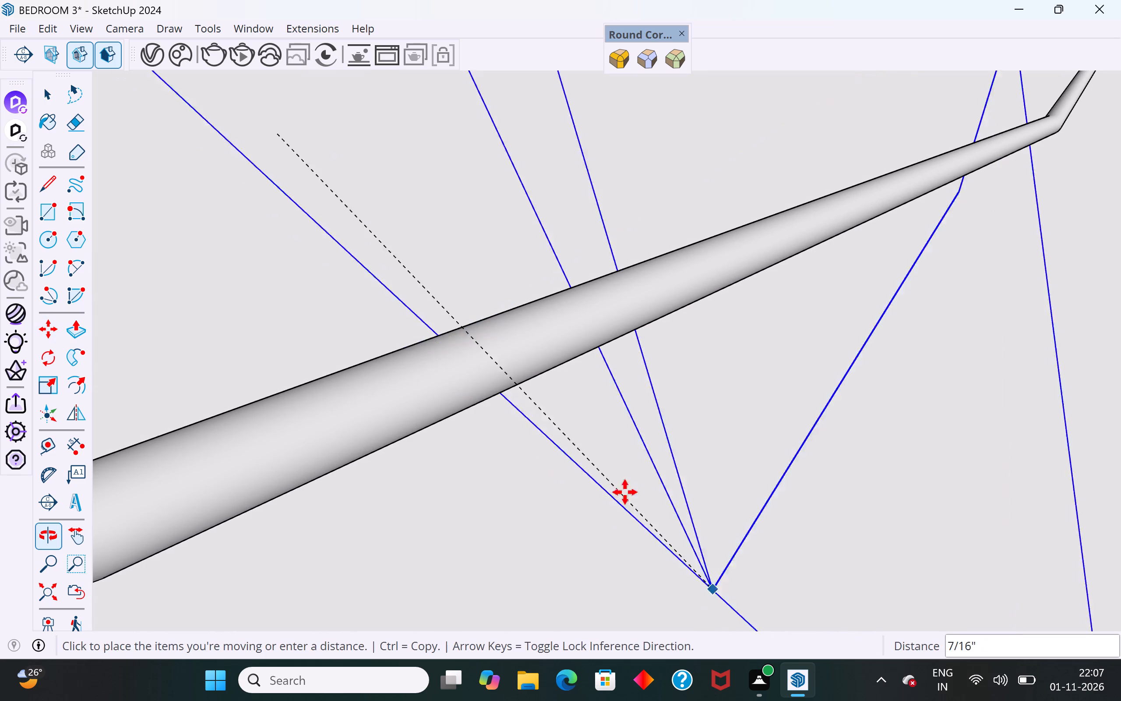
scroll(405, 345, up, 5)
middle_drag(402, 343, 508, 488)
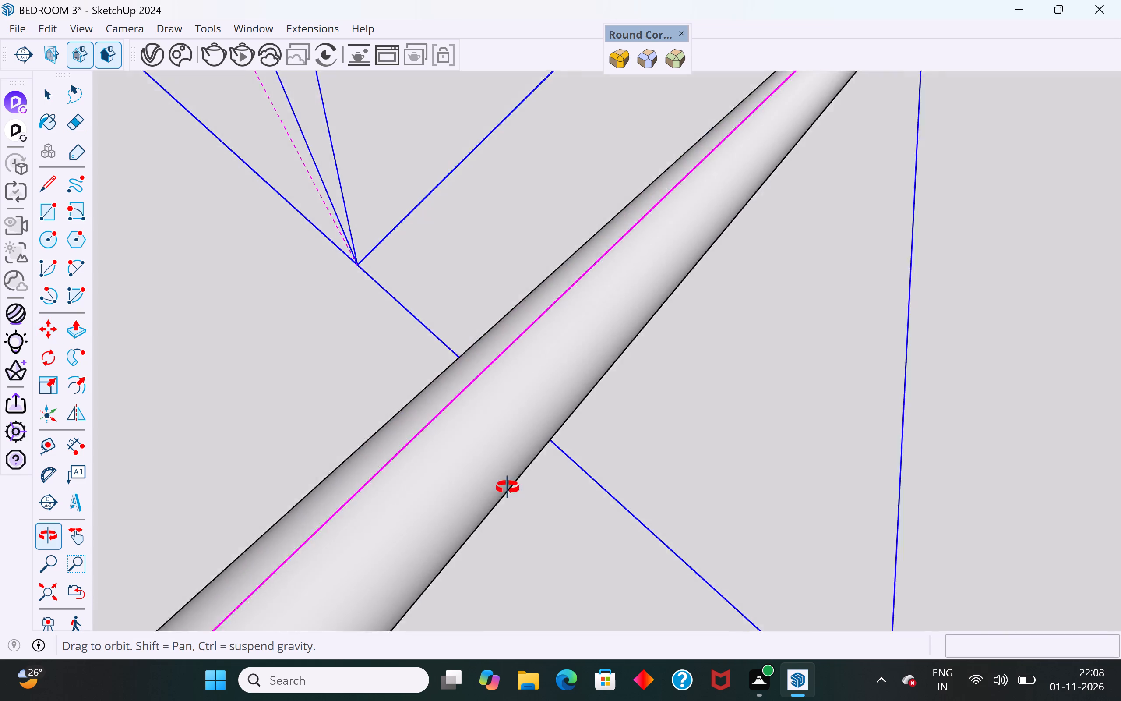
middle_drag(508, 488, 567, 527)
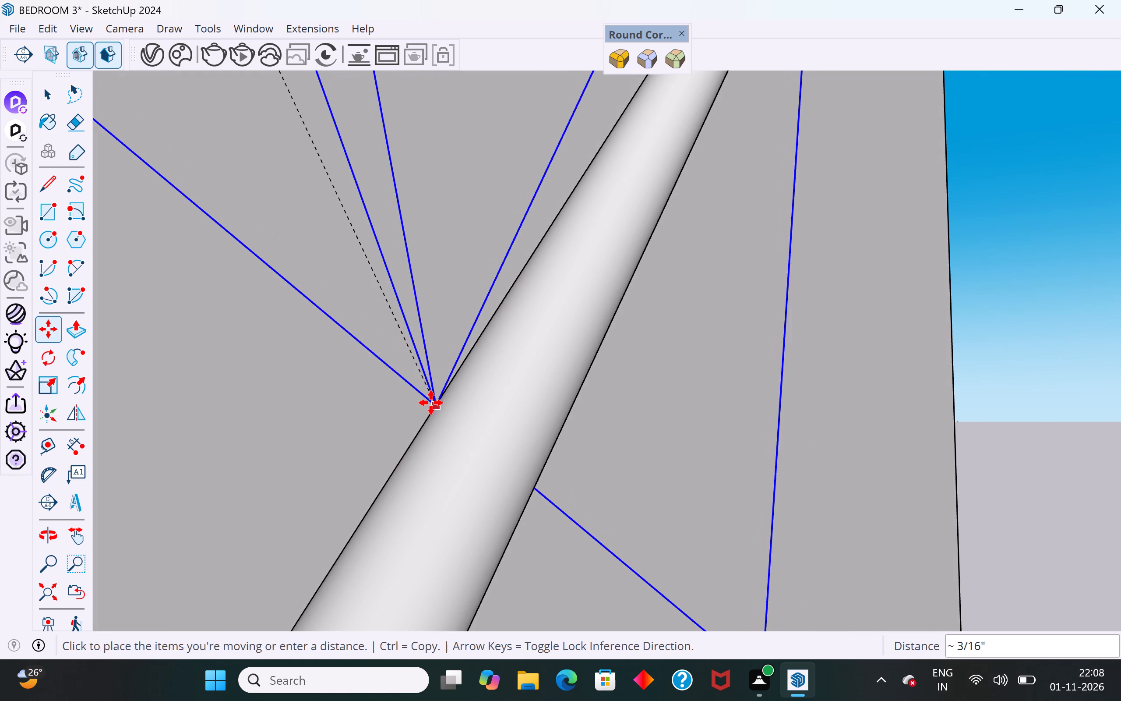
click(421, 403)
scroll(324, 497, down, 13)
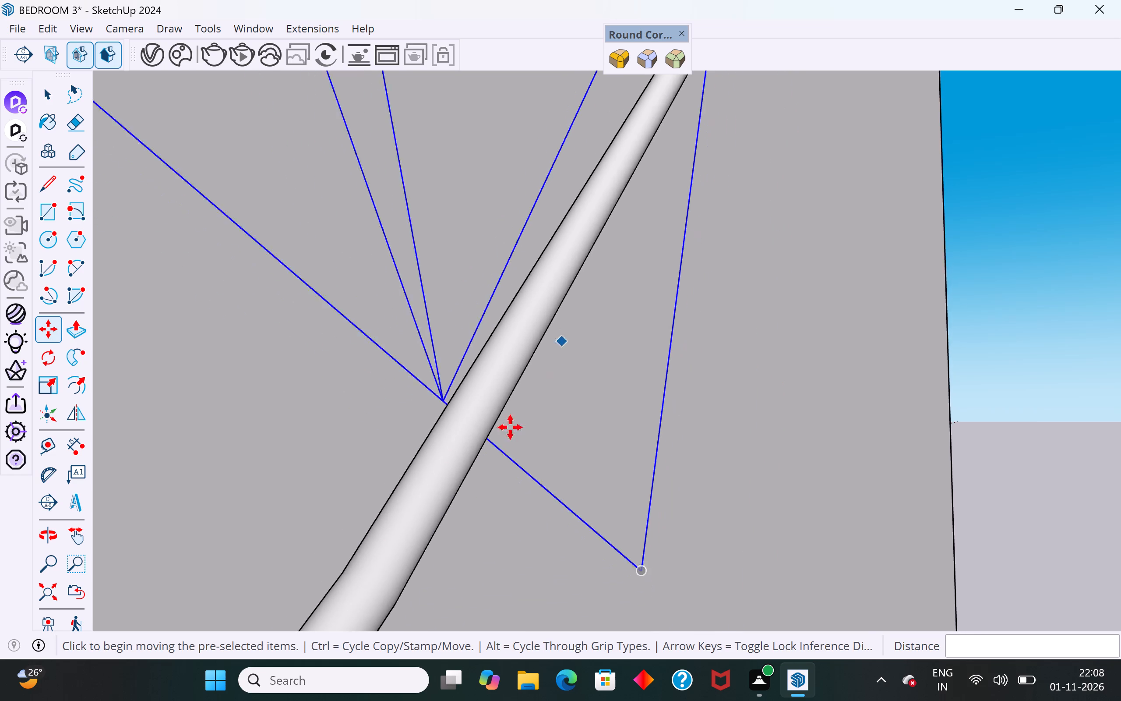
Explode the upright leaf group attached at the middle of the stem, just below the sideways leaf.
scroll(510, 427, down, 20)
scroll(510, 427, down, 20)
middle_drag(607, 468, 570, 473)
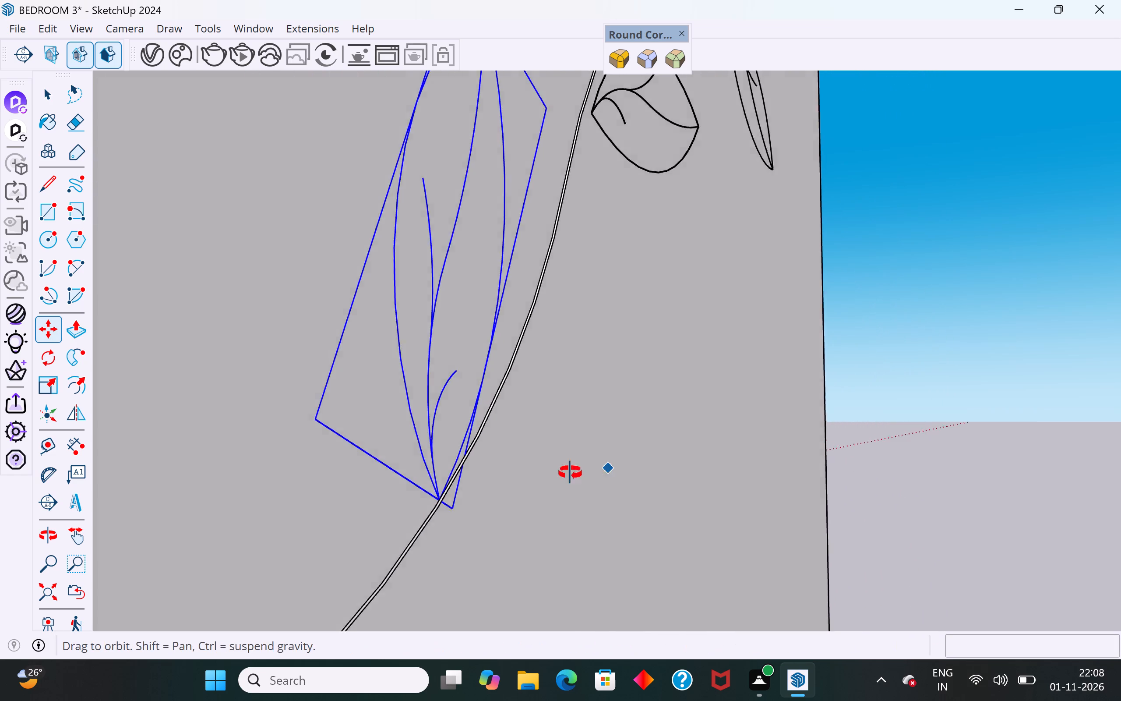
middle_drag(570, 473, 457, 471)
scroll(527, 520, down, 8)
click(42, 96)
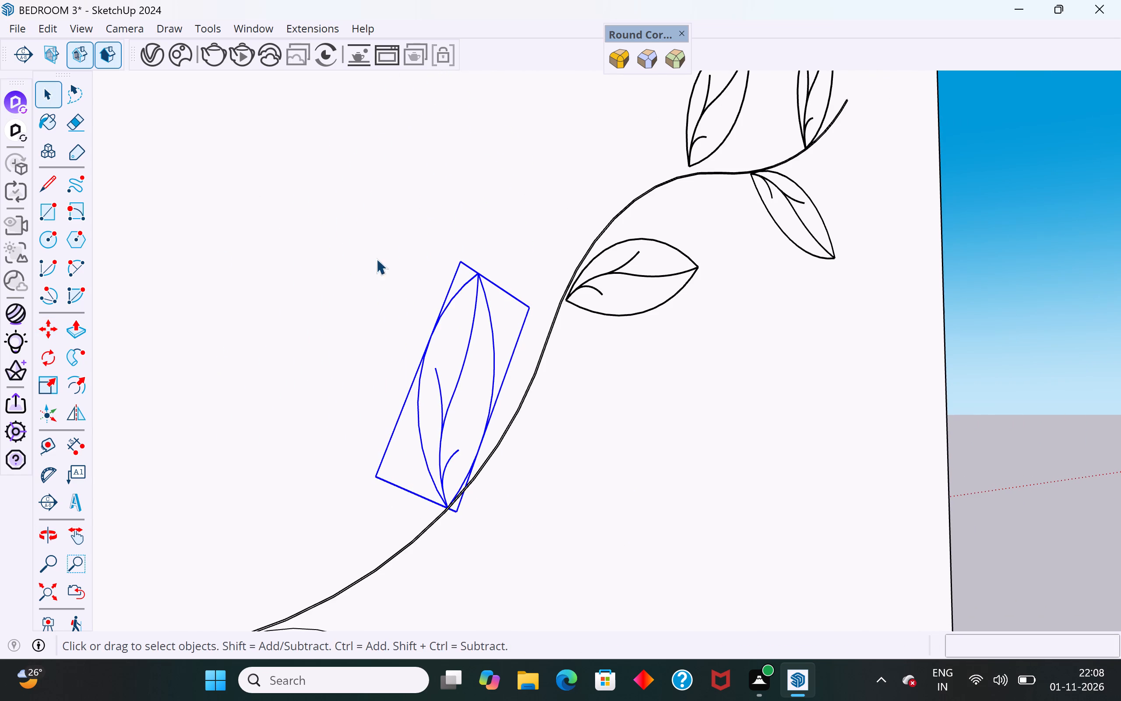
right_click(429, 340)
click(501, 117)
click(555, 460)
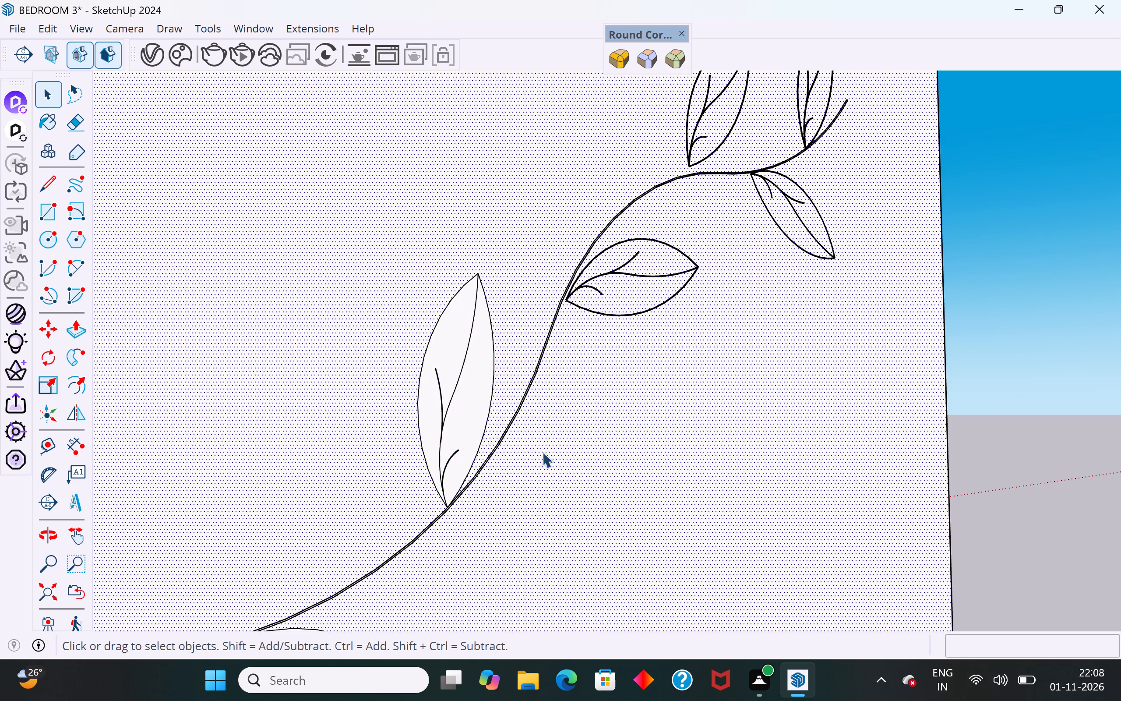
click(469, 414)
Move the sideways leaf group below the stem's upper bend by its base point, bringing it back against the panel beside the stem.
scroll(390, 548, down, 6)
scroll(601, 298, up, 10)
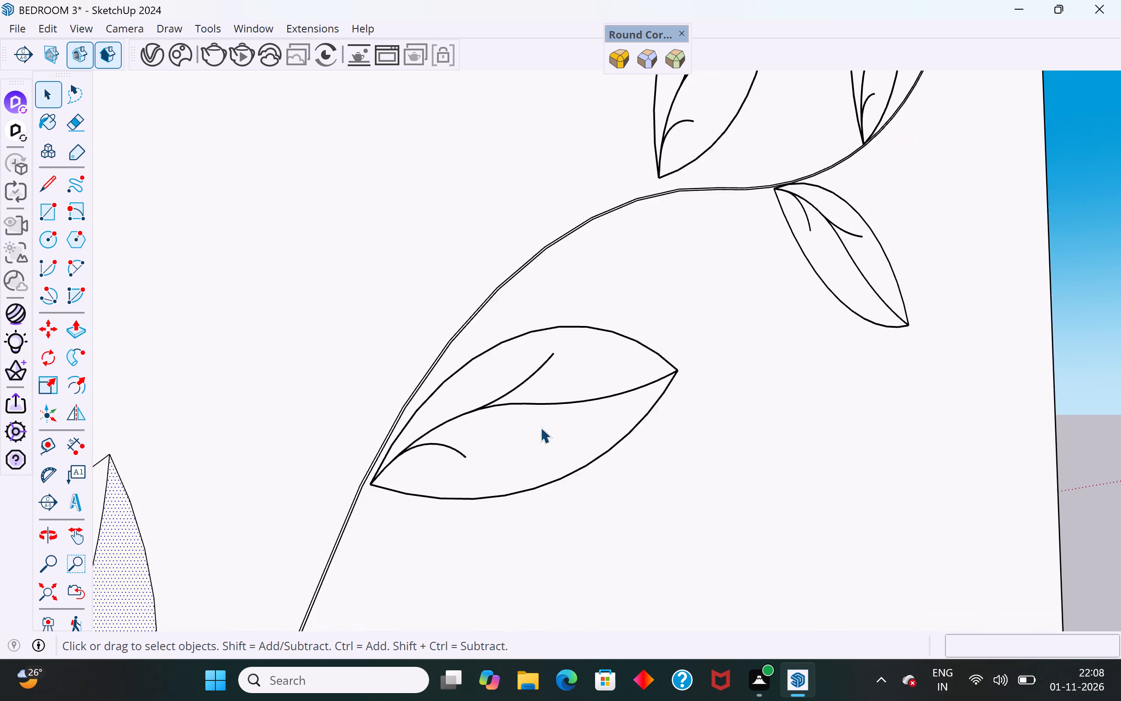
scroll(540, 427, up, 2)
middle_drag(540, 428, 341, 118)
middle_drag(290, 262, 404, 205)
scroll(479, 448, down, 5)
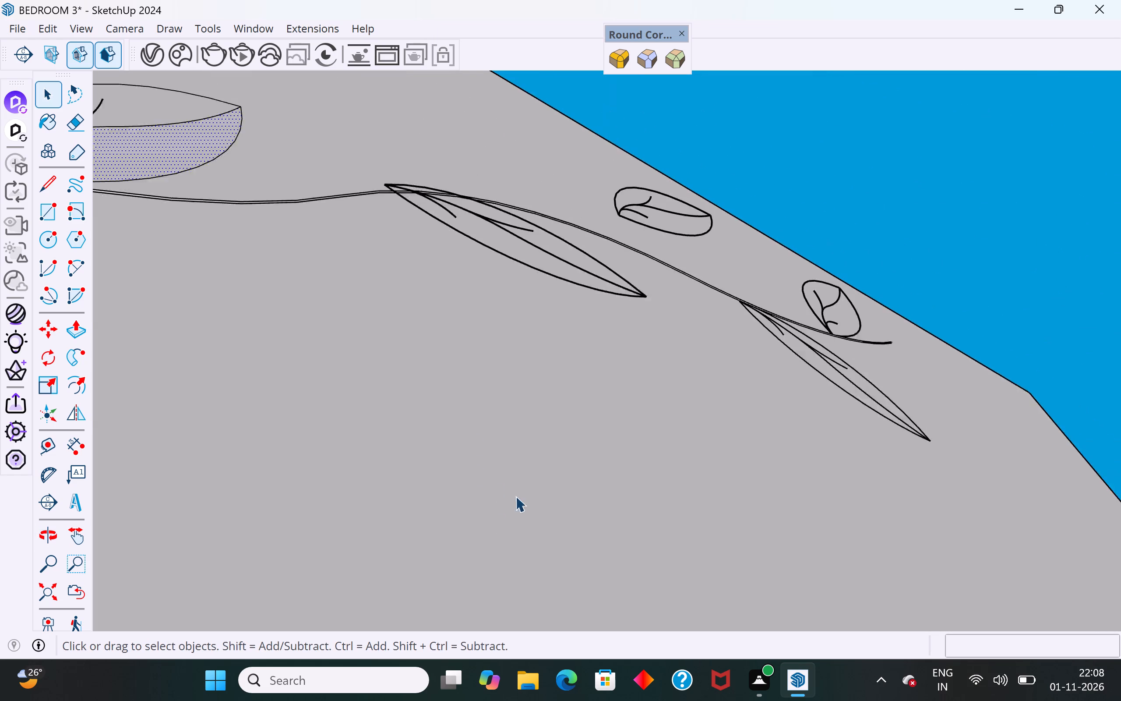
scroll(515, 496, down, 9)
middle_drag(367, 312, 462, 376)
scroll(423, 294, up, 9)
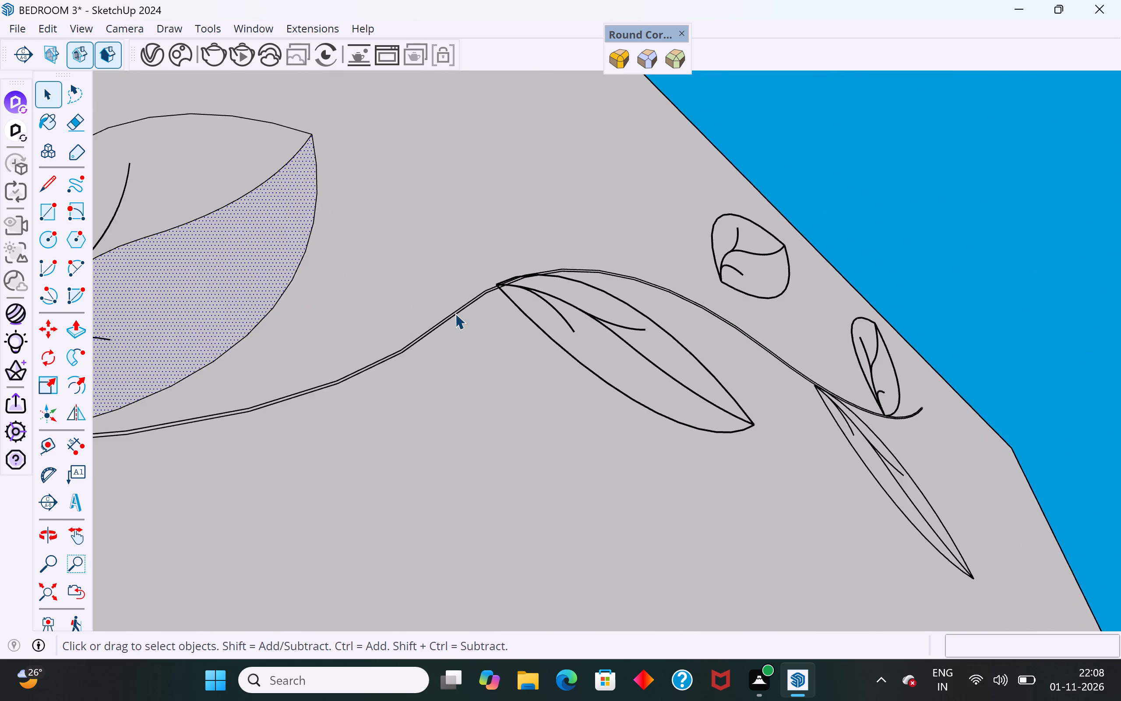
scroll(455, 313, up, 8)
middle_drag(527, 269, 595, 386)
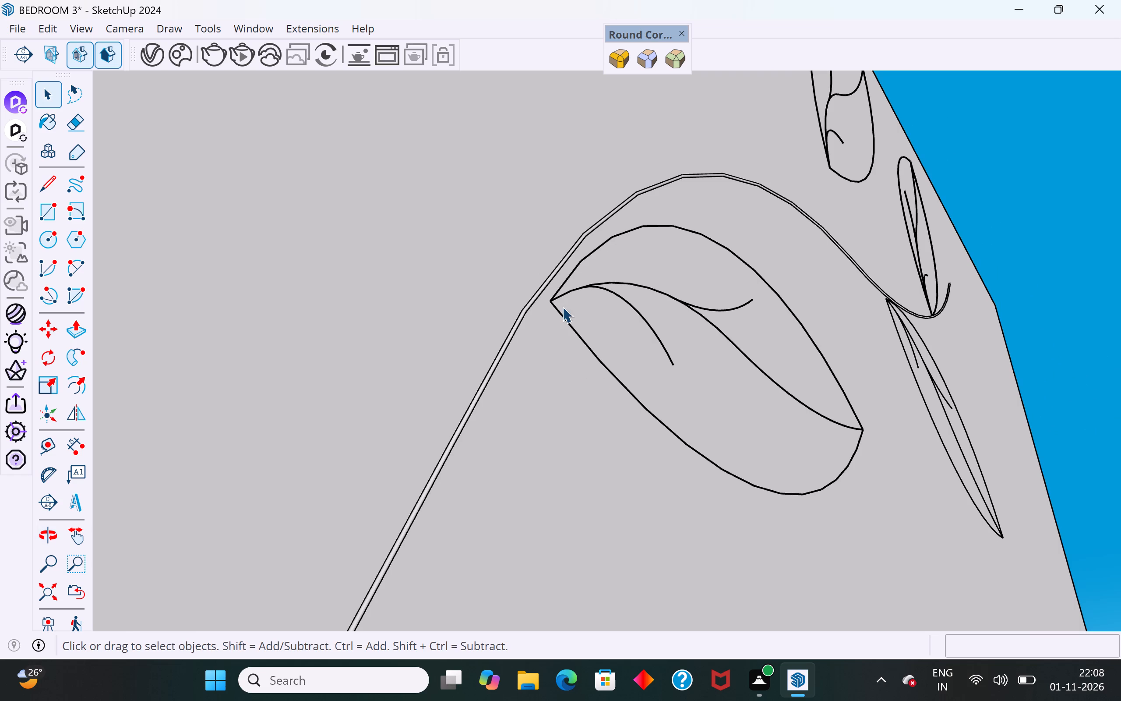
click(554, 302)
scroll(554, 302, up, 5)
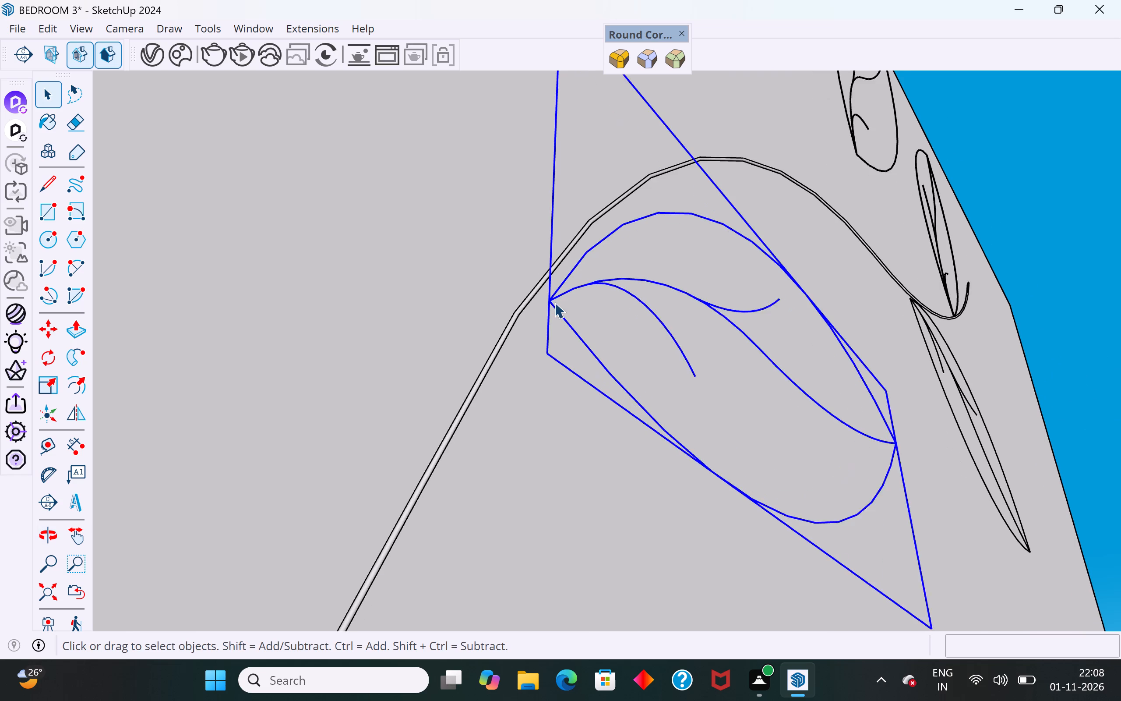
key(m)
middle_drag(550, 334, 293, 343)
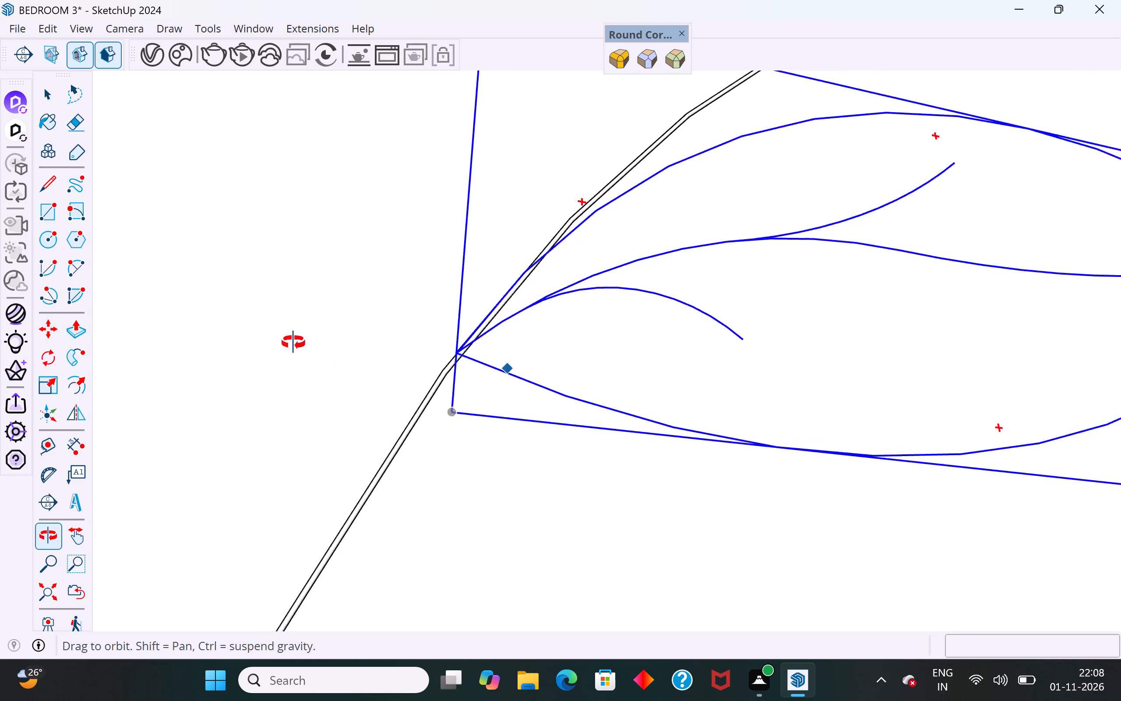
middle_drag(293, 343, 338, 157)
scroll(464, 382, up, 1)
middle_drag(476, 339, 472, 159)
middle_drag(492, 232, 513, 389)
scroll(490, 450, down, 20)
scroll(490, 450, down, 2)
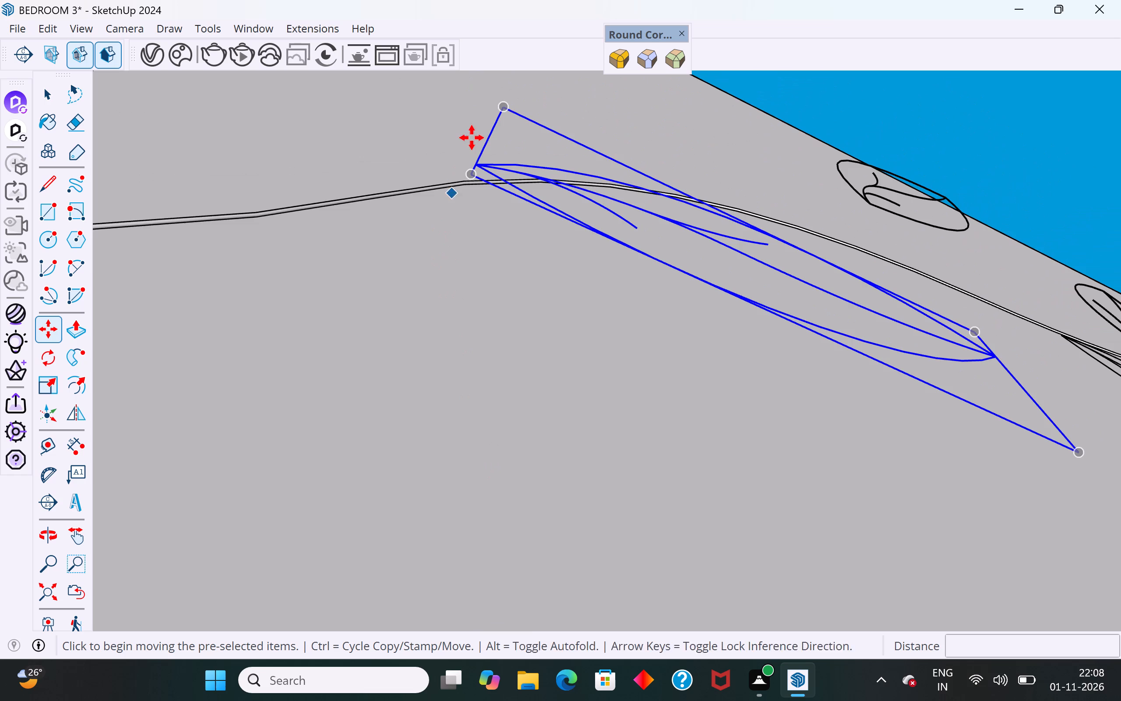
scroll(478, 144, up, 10)
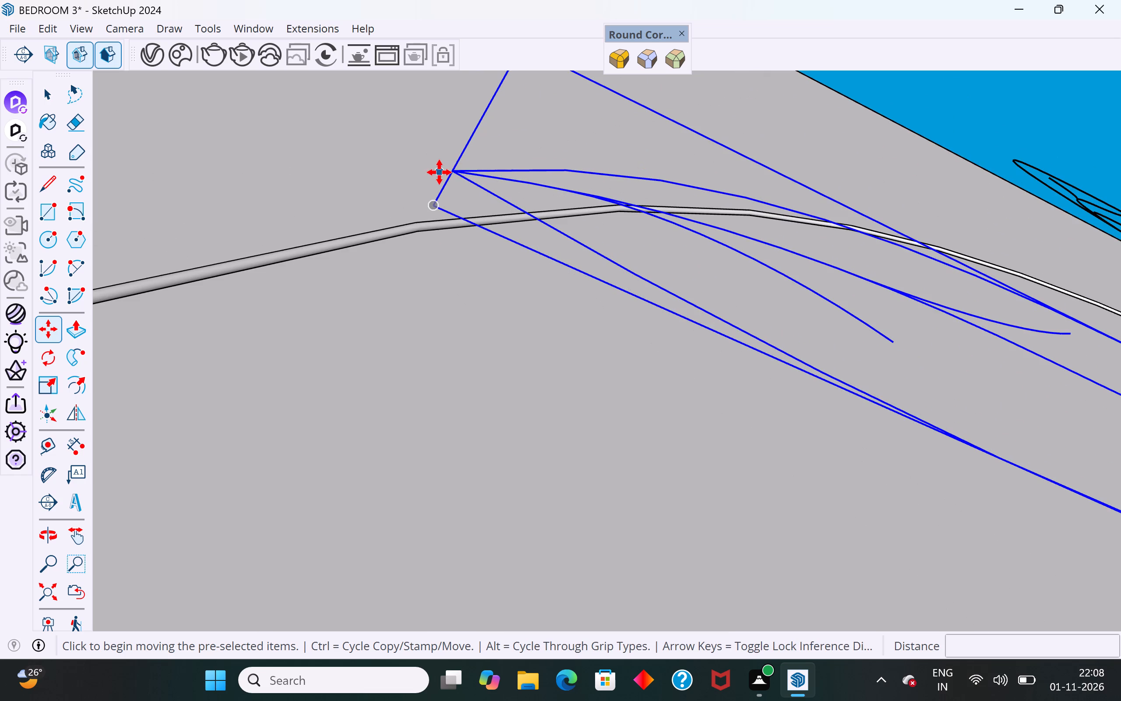
click(448, 178)
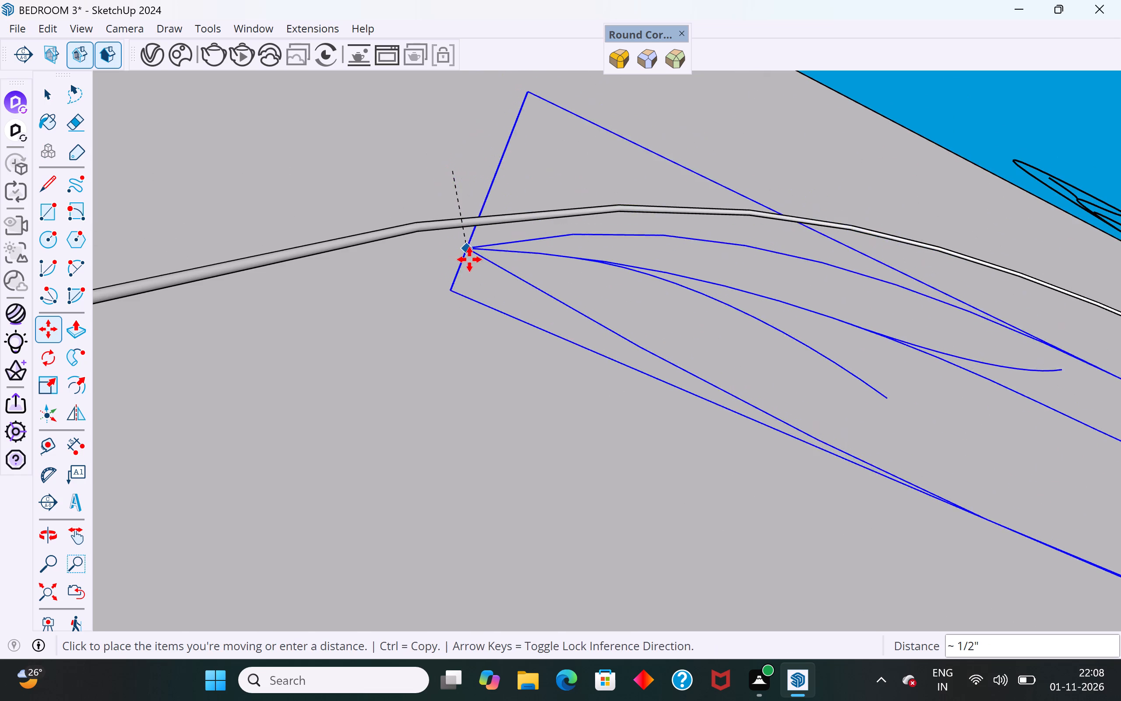
scroll(471, 264, up, 11)
middle_drag(467, 238, 503, 88)
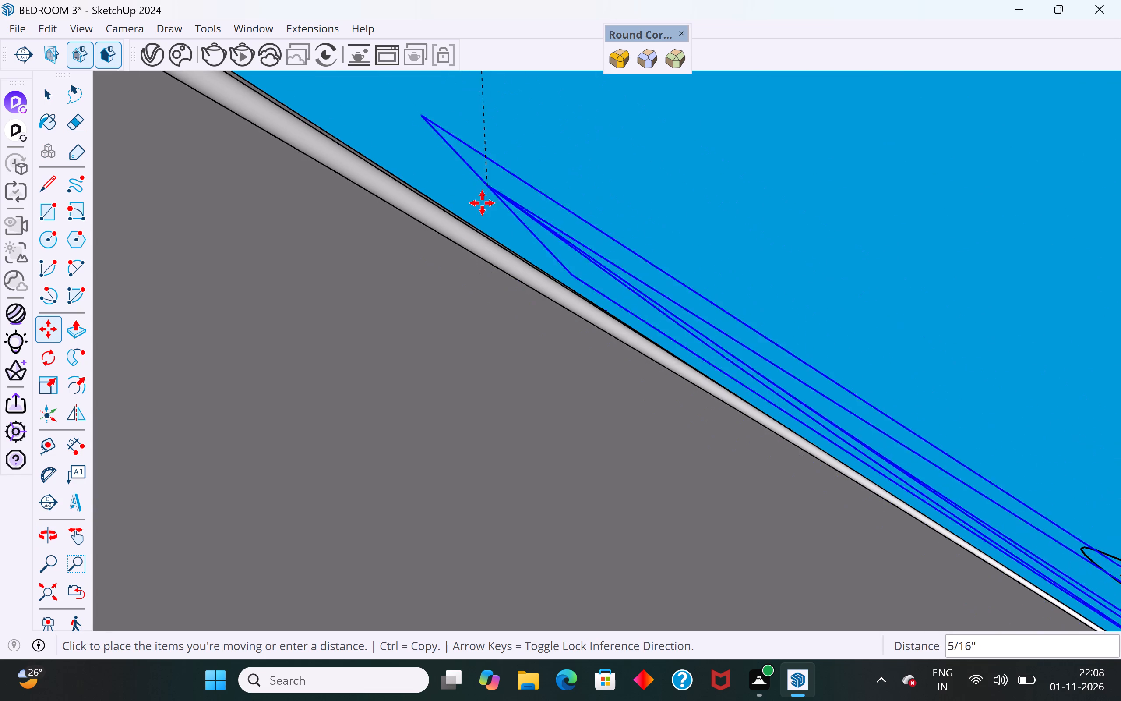
click(465, 258)
middle_drag(449, 383, 449, 409)
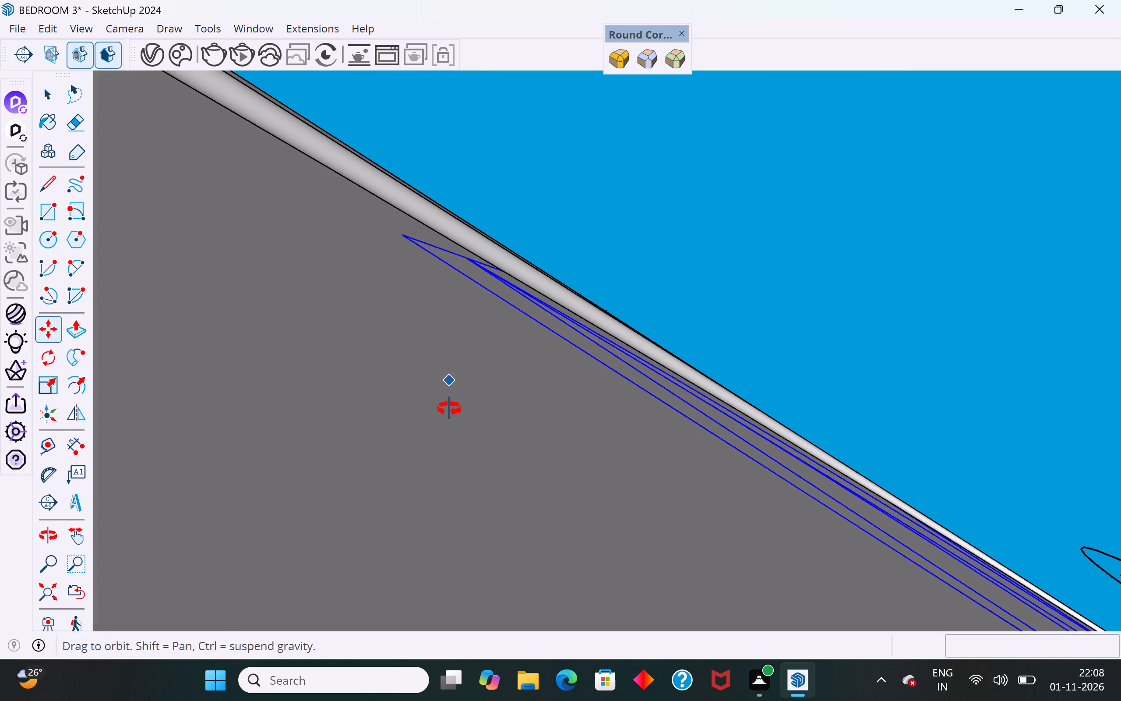
middle_drag(449, 409, 450, 544)
scroll(417, 399, down, 20)
scroll(417, 399, down, 11)
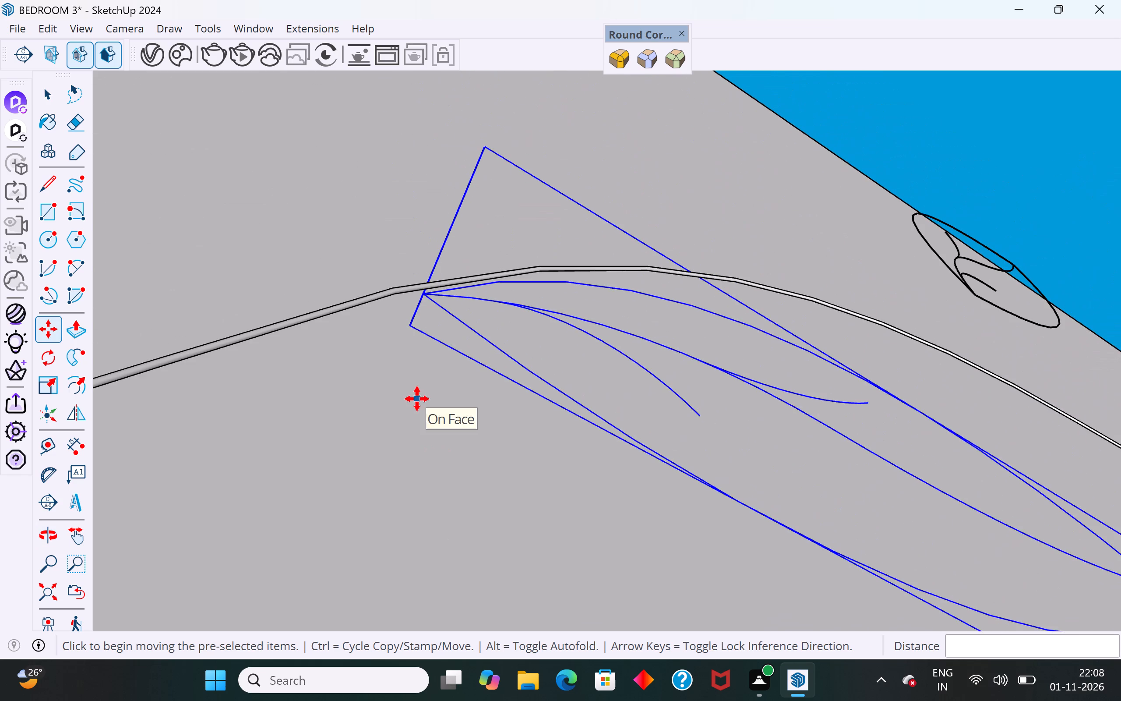
scroll(441, 404, down, 14)
middle_drag(518, 315, 543, 400)
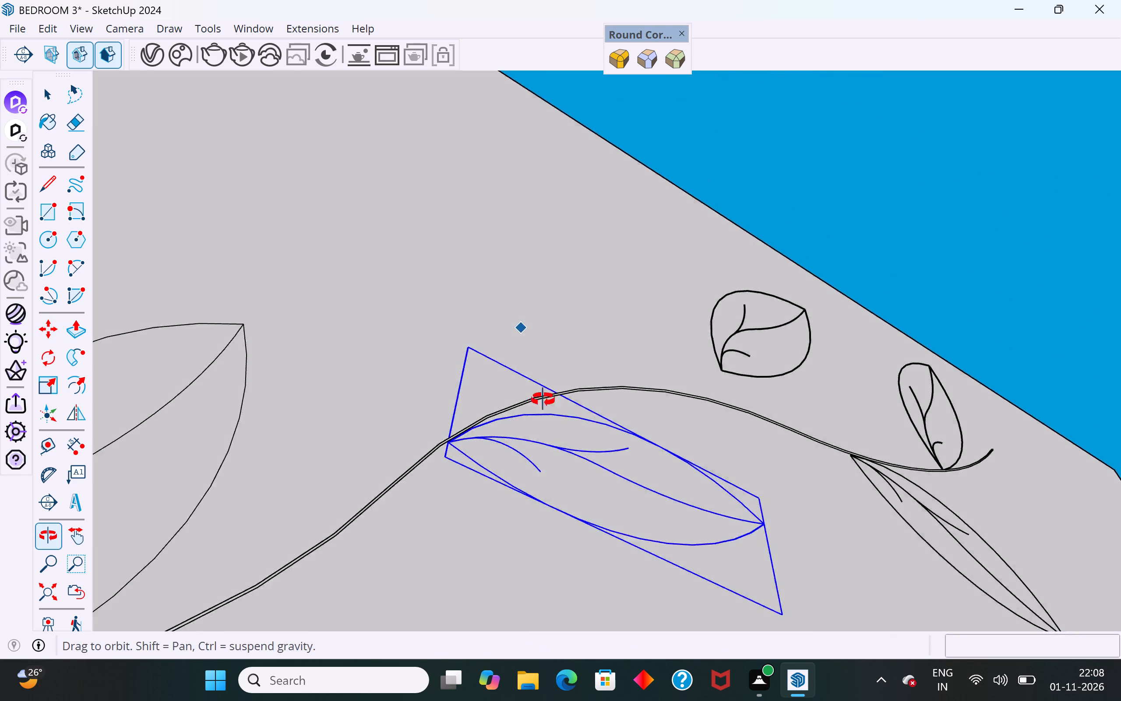
middle_drag(543, 400, 560, 536)
scroll(485, 406, down, 7)
scroll(525, 470, down, 6)
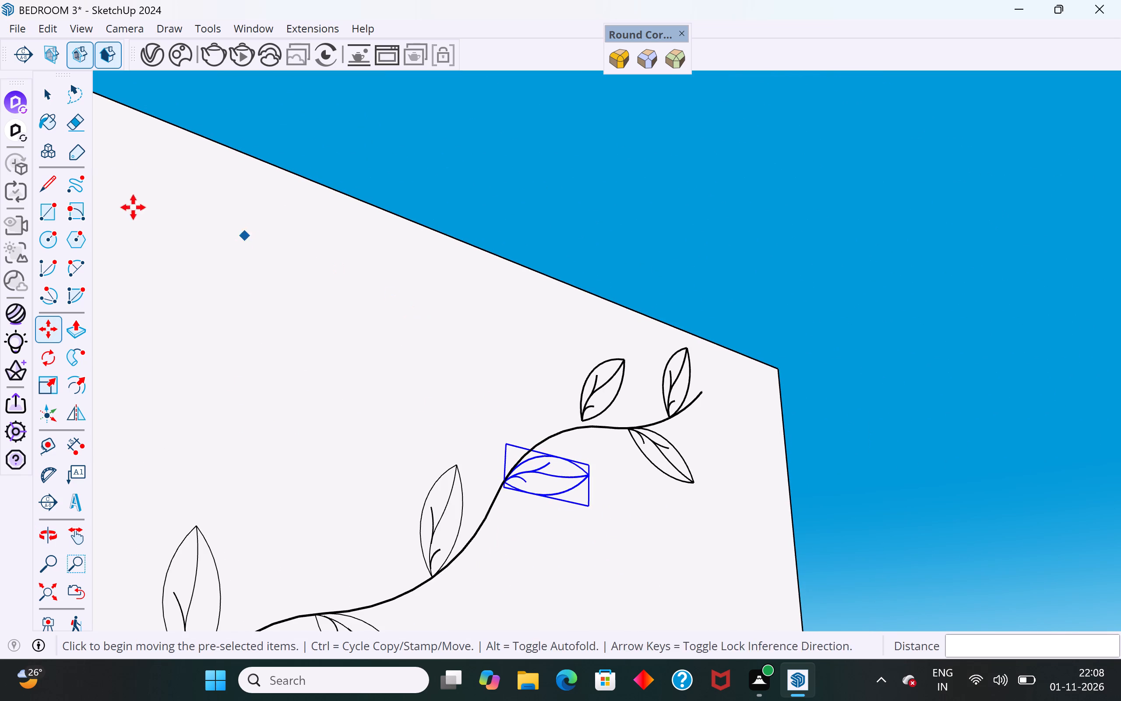
click(54, 99)
Move the same sideways leaf group about 1/8" by its base point to meet the stem's near edge.
scroll(455, 332, down, 6)
middle_drag(447, 432, 298, 575)
scroll(536, 453, up, 19)
middle_drag(255, 467, 351, 175)
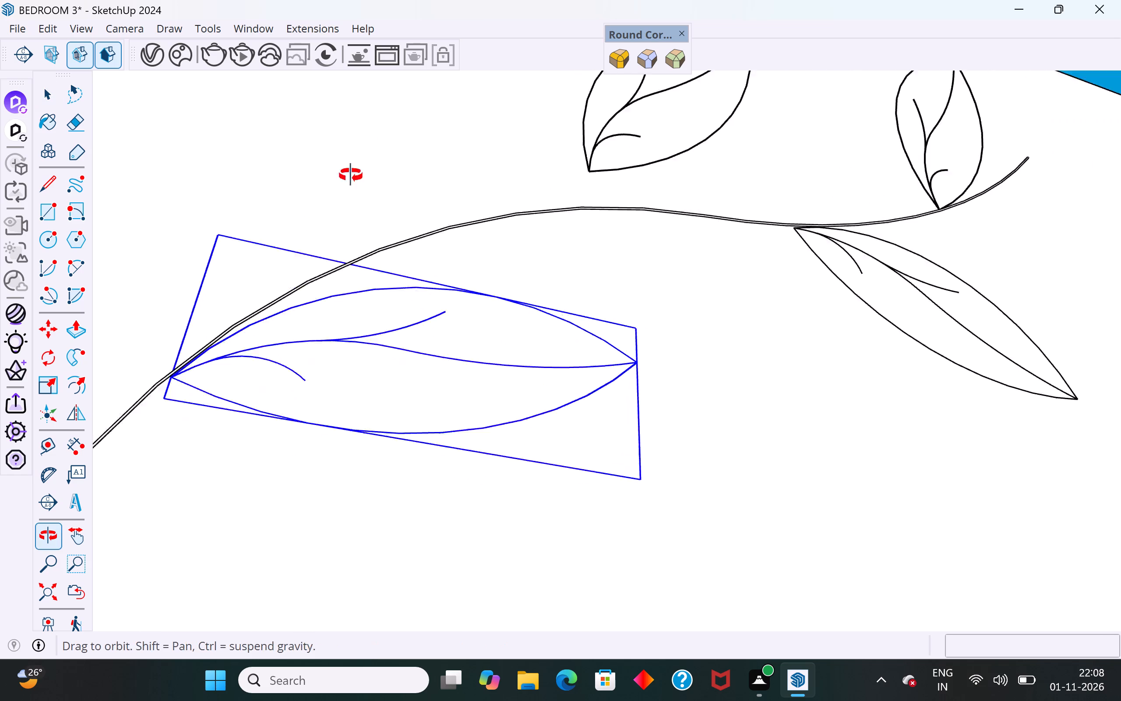
middle_drag(351, 175, 356, 166)
scroll(173, 339, up, 3)
scroll(769, 365, up, 1)
middle_drag(758, 323, 729, 277)
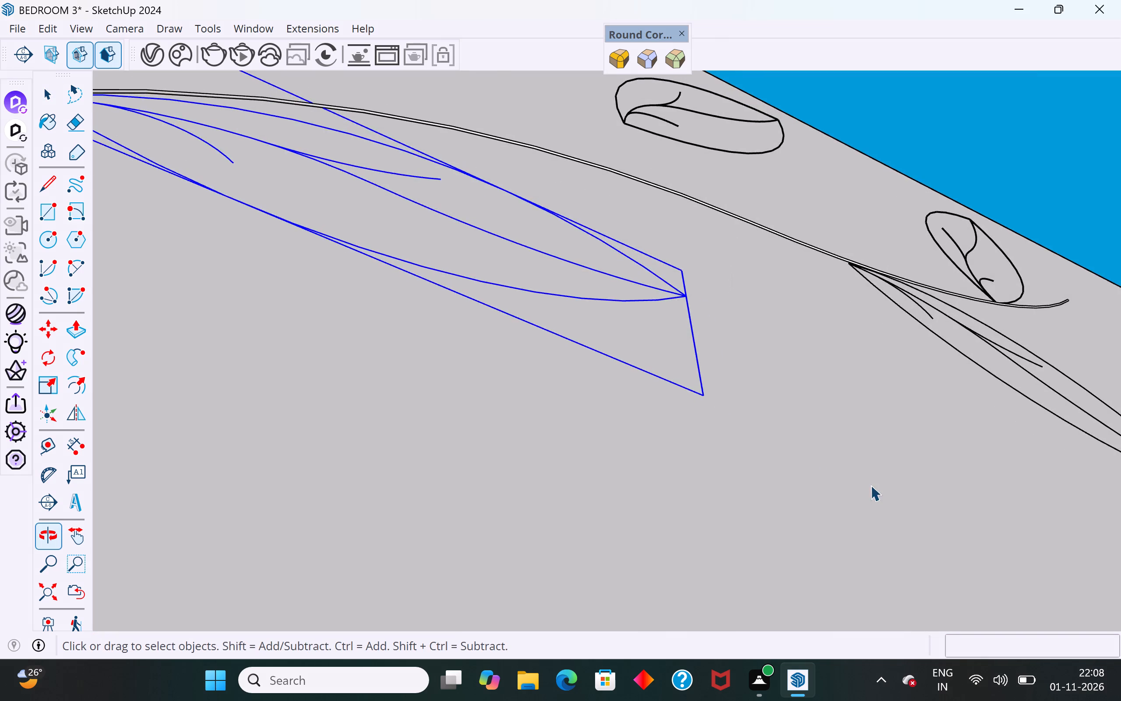
scroll(871, 485, down, 13)
middle_drag(1001, 270, 733, 174)
scroll(717, 311, up, 7)
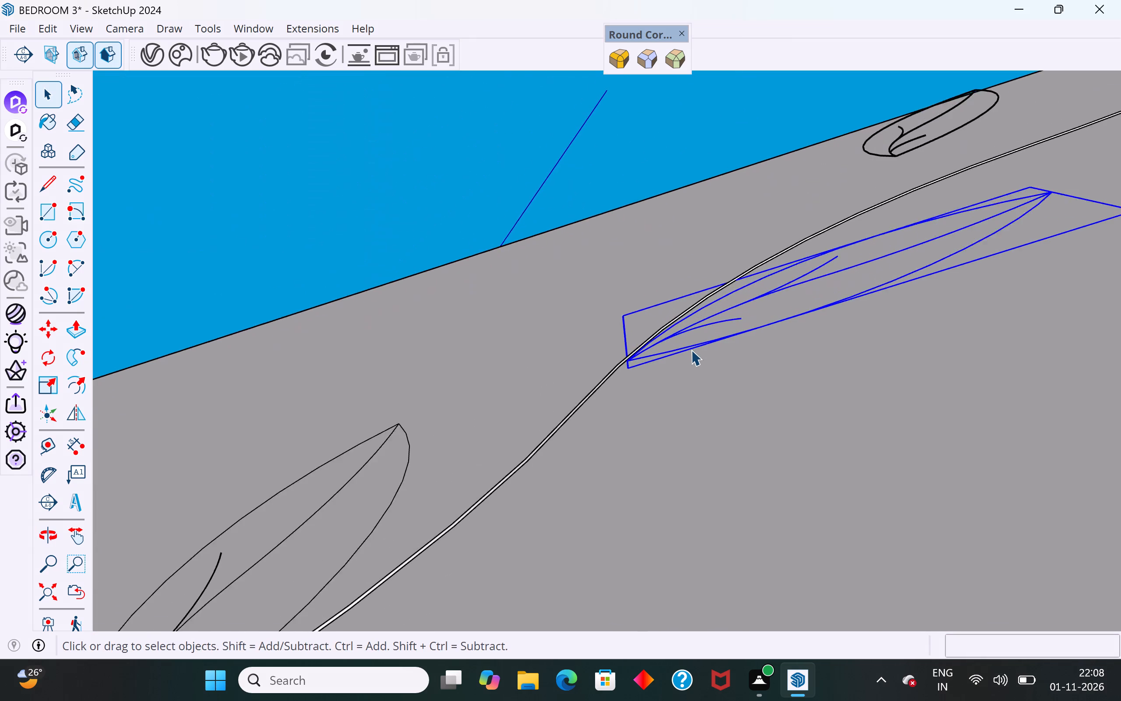
scroll(691, 350, up, 13)
scroll(553, 369, up, 4)
scroll(453, 383, up, 2)
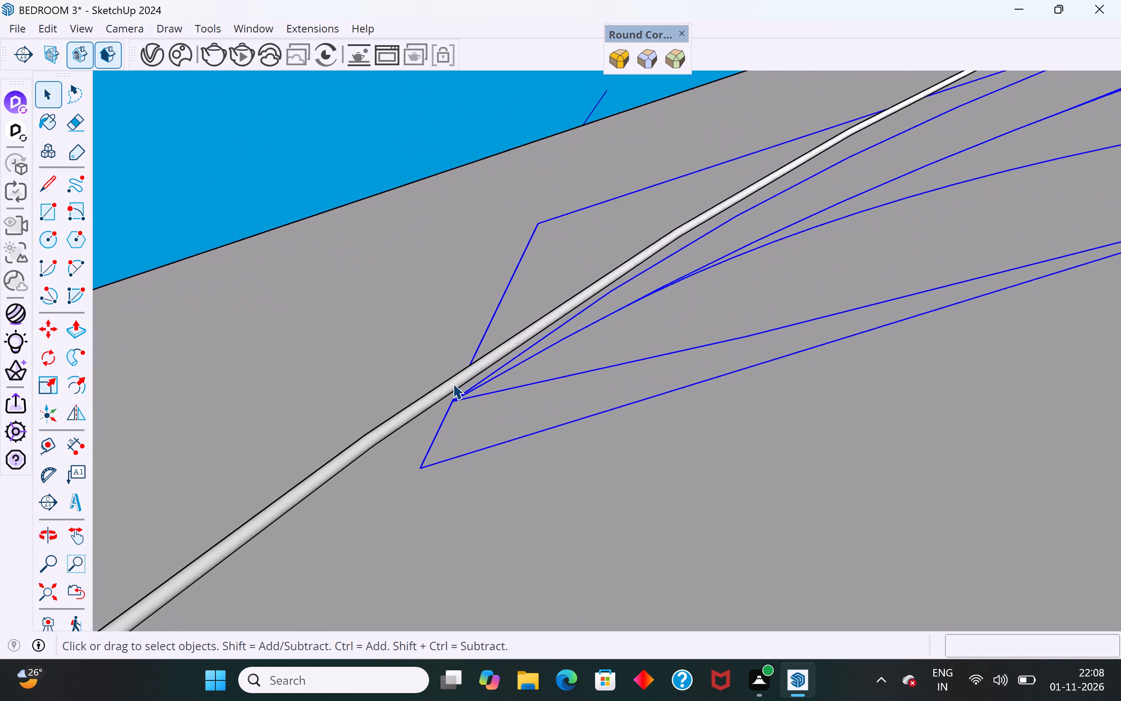
scroll(453, 383, up, 6)
key(m)
scroll(458, 403, up, 8)
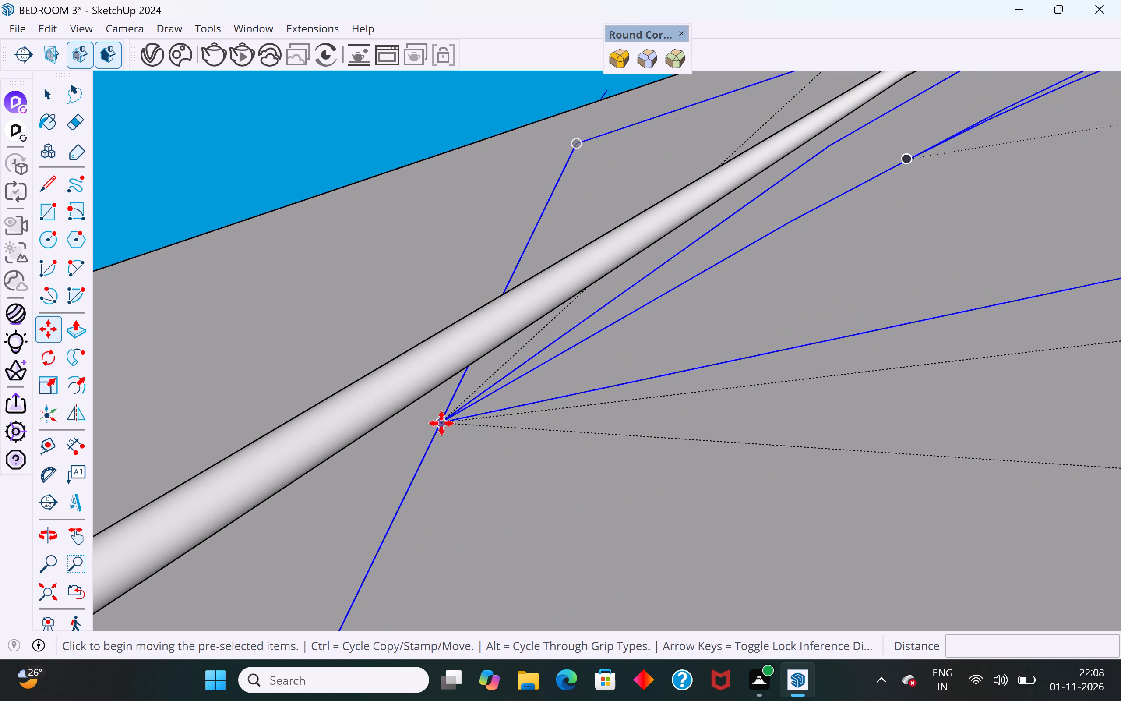
click(439, 425)
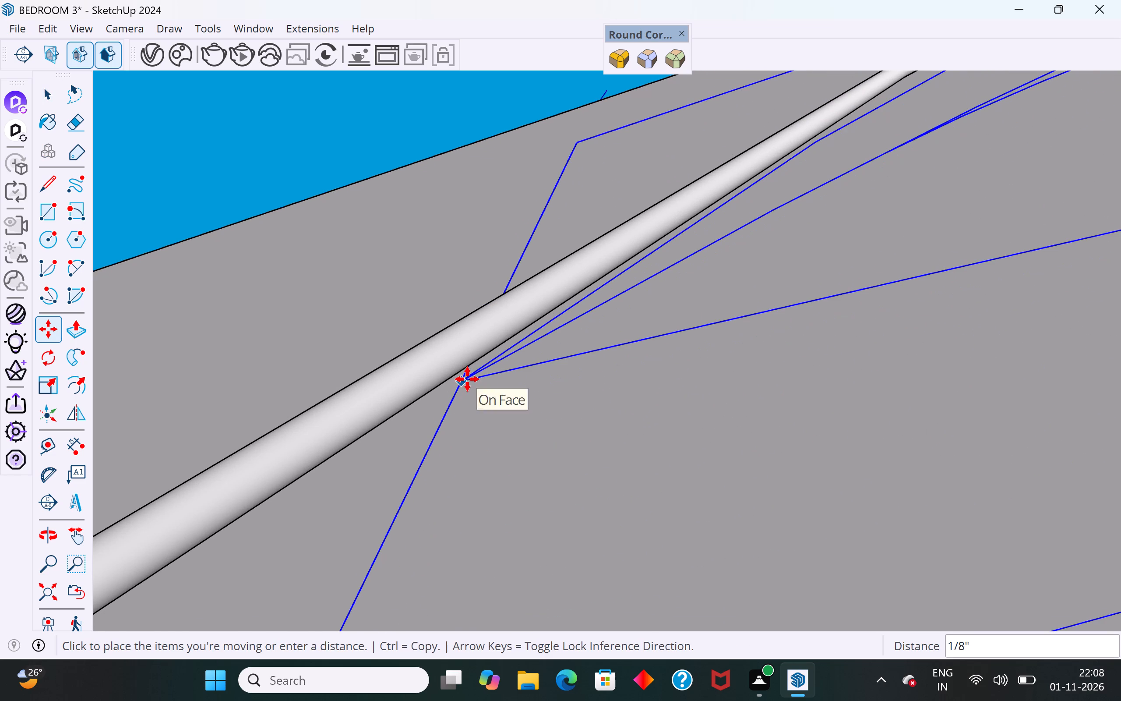
click(467, 379)
click(59, 101)
click(217, 159)
Explode the repositioned sideways leaf group into faces on the panel.
scroll(461, 392, down, 11)
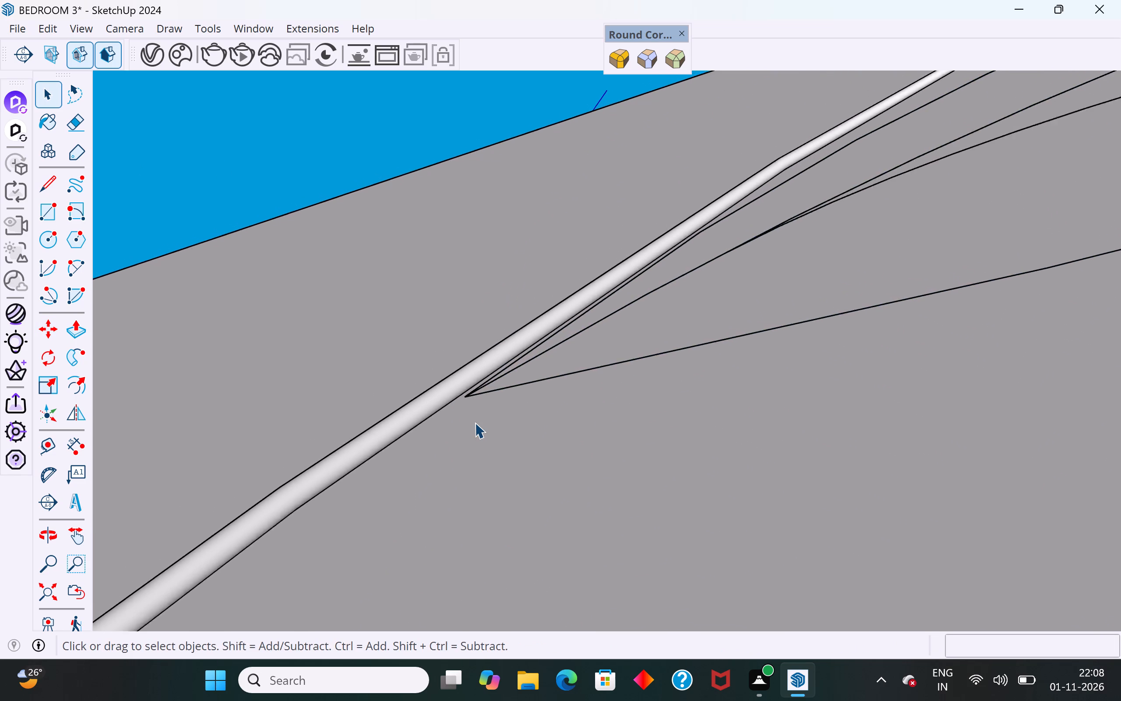
scroll(475, 422, down, 19)
scroll(842, 493, down, 20)
scroll(842, 493, down, 7)
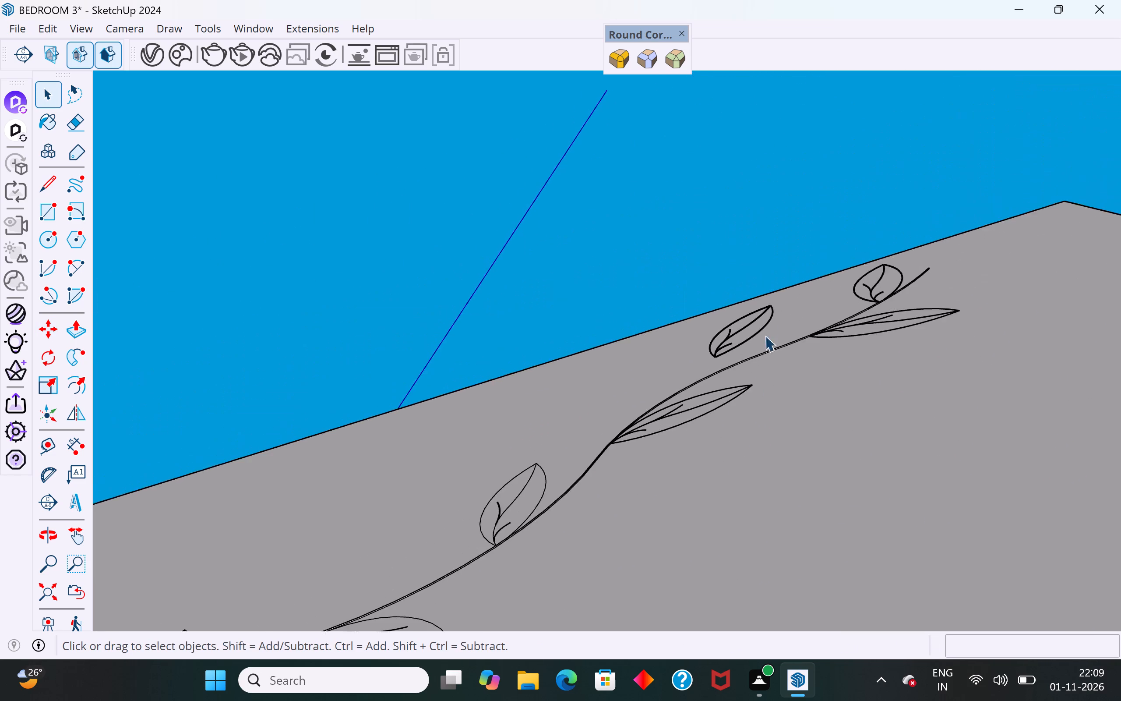
middle_drag(763, 396, 786, 549)
click(744, 380)
right_click(744, 380)
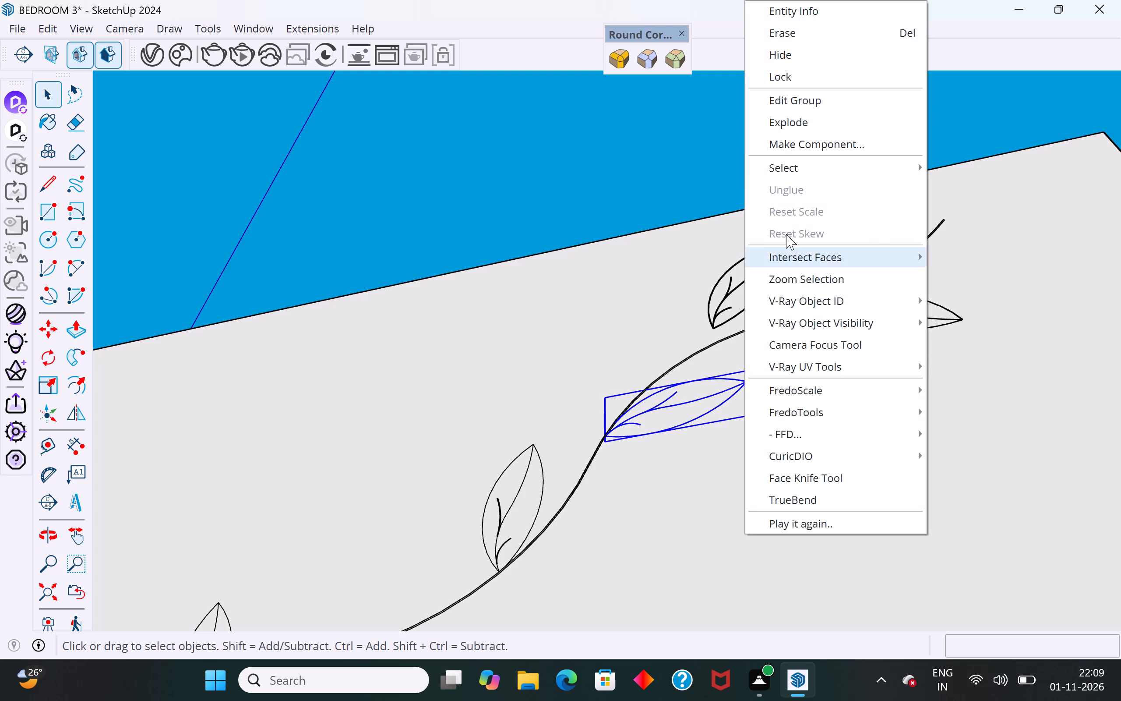
click(800, 120)
click(747, 444)
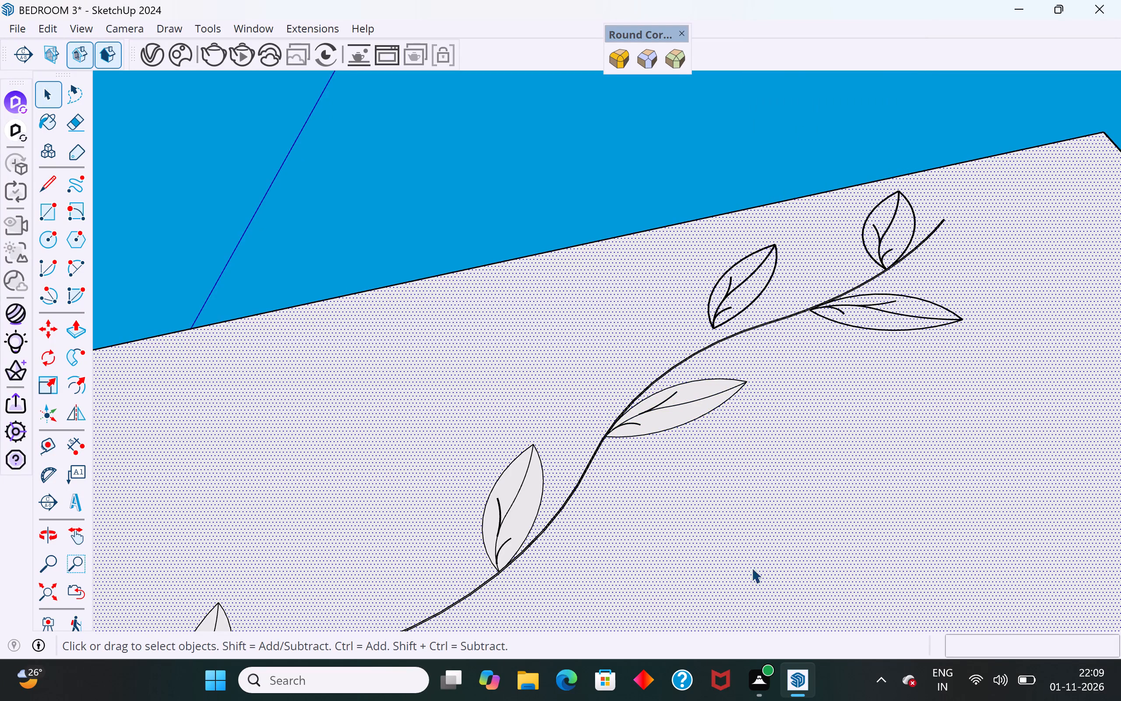
Move the second upright leaf group from the stem's tip about 7/8" by its base point onto the stem's upper edge.
scroll(751, 569, down, 6)
scroll(738, 354, up, 12)
middle_drag(756, 430, 803, 612)
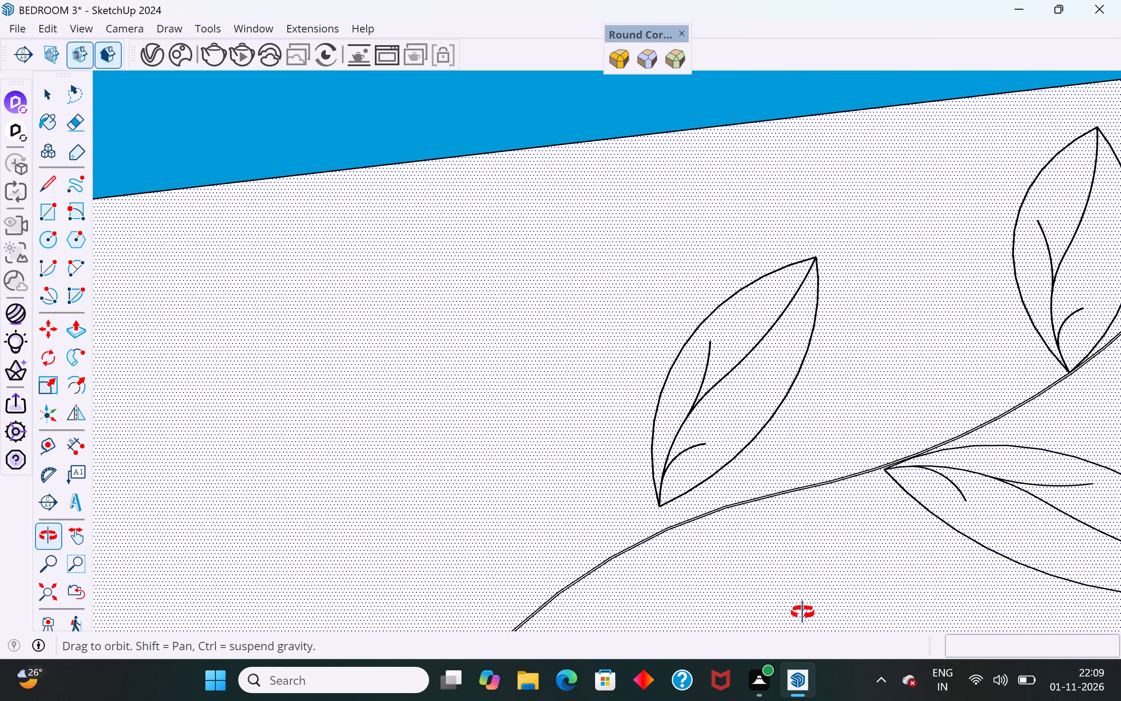
middle_drag(803, 612, 812, 641)
scroll(688, 423, down, 18)
middle_drag(703, 404, 720, 469)
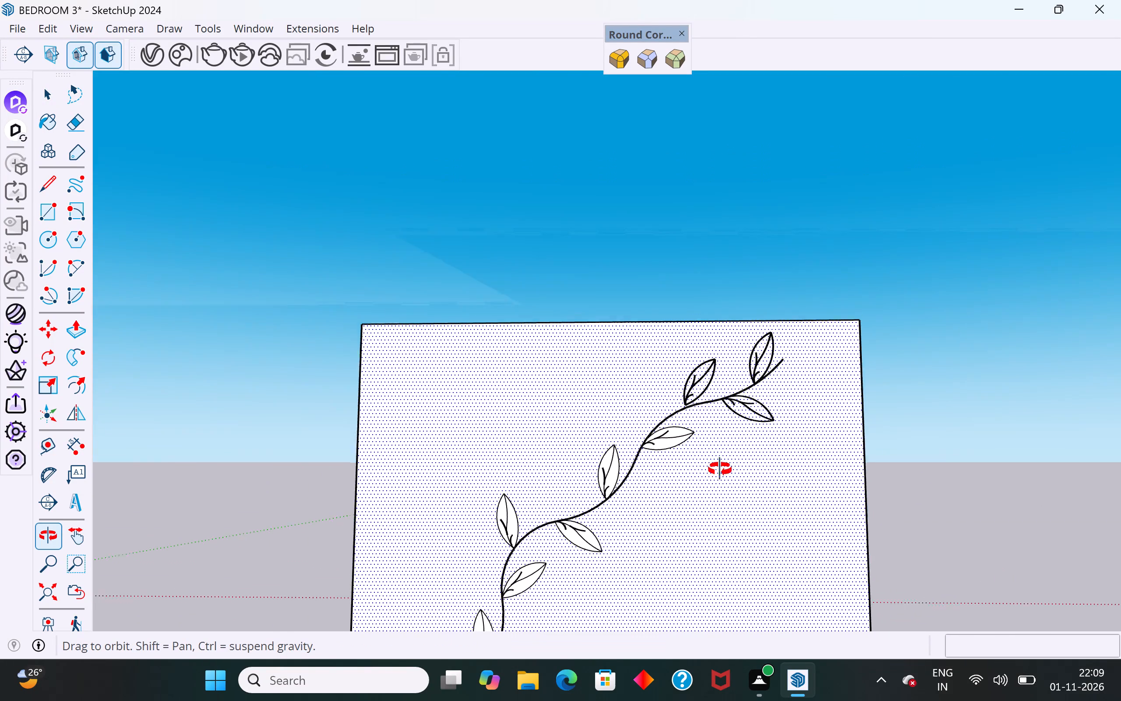
middle_drag(720, 469, 742, 587)
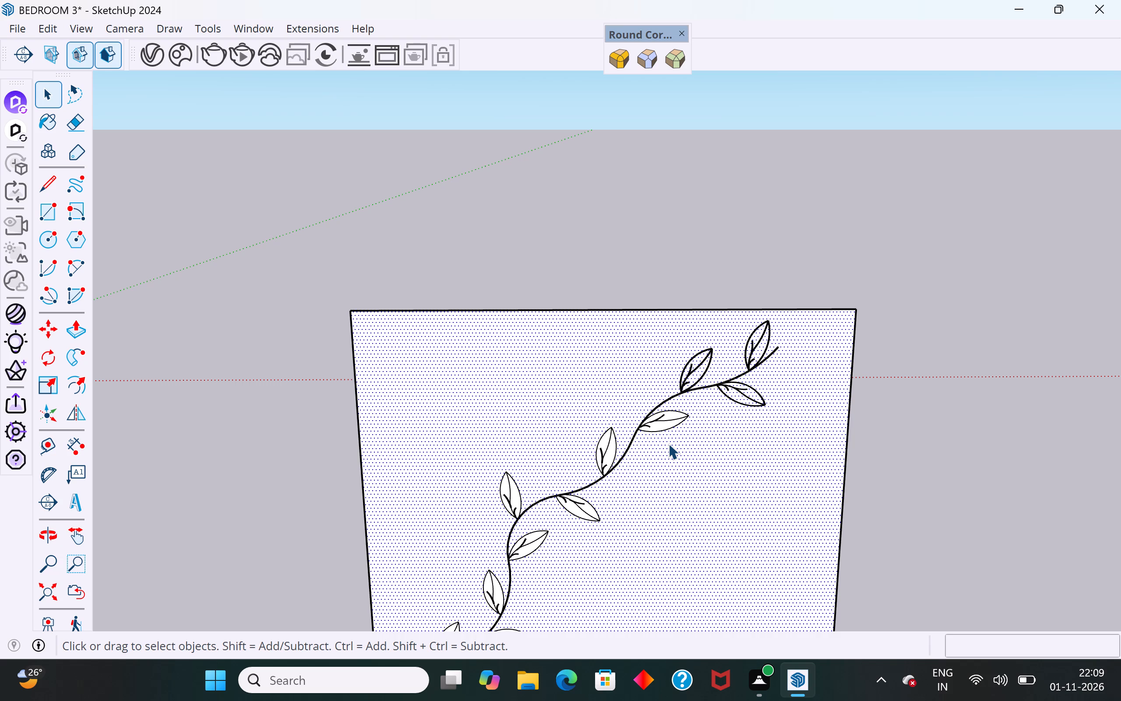
scroll(701, 391, up, 11)
middle_drag(624, 441, 730, 505)
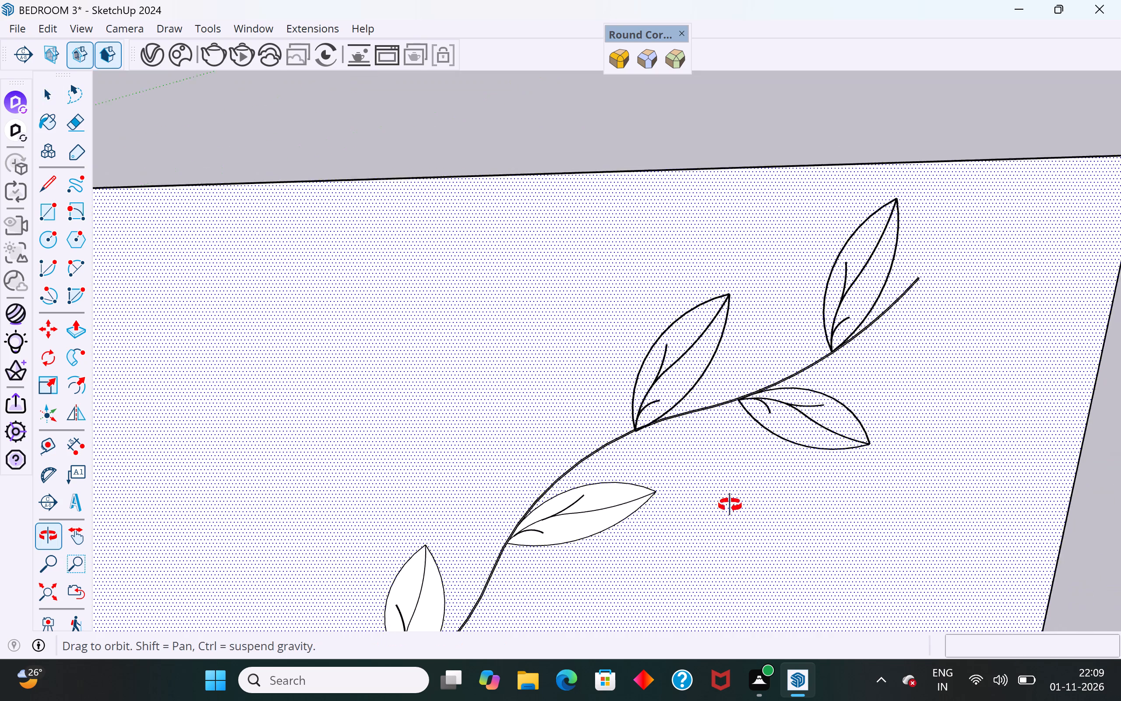
middle_drag(730, 505, 986, 517)
click(954, 422)
scroll(643, 425, up, 5)
click(659, 404)
key(m)
scroll(676, 396, up, 3)
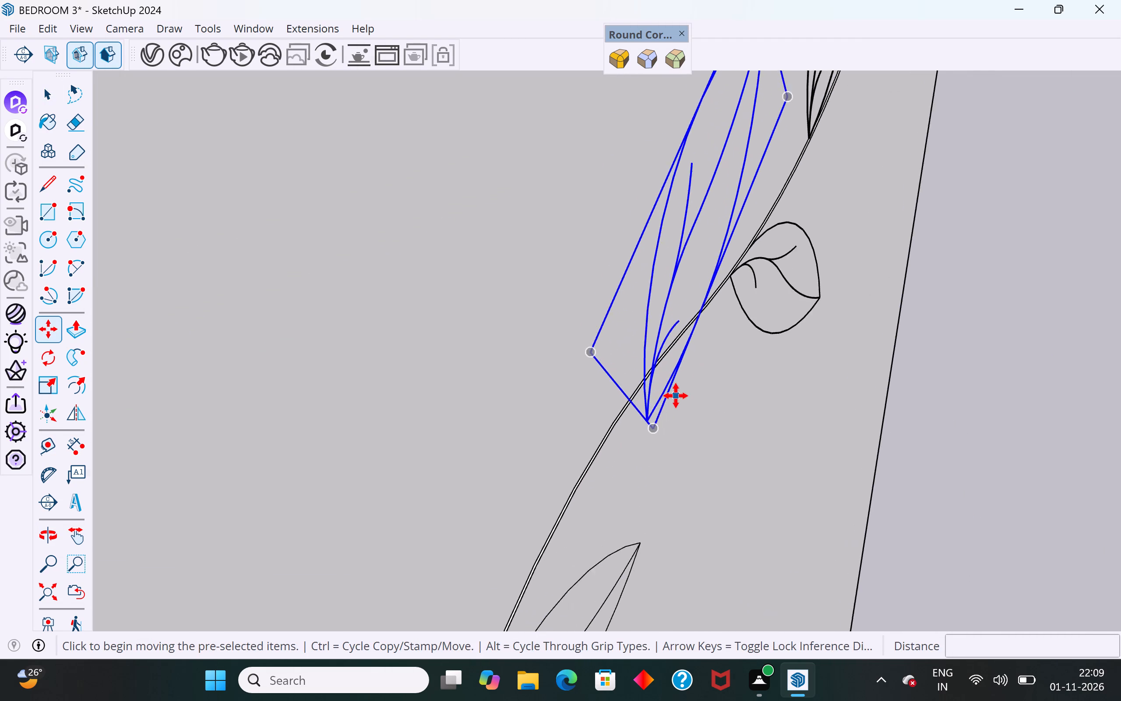
scroll(676, 396, up, 9)
click(614, 427)
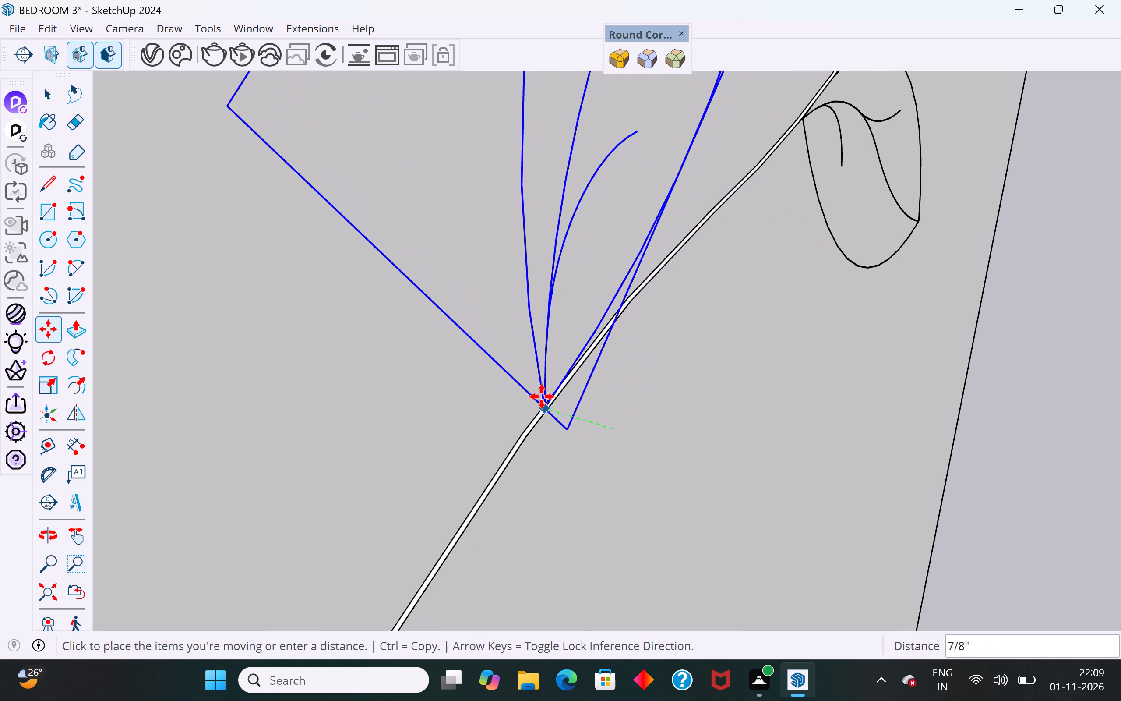
click(546, 388)
scroll(681, 437, up, 1)
middle_drag(680, 437, 511, 296)
scroll(660, 455, down, 5)
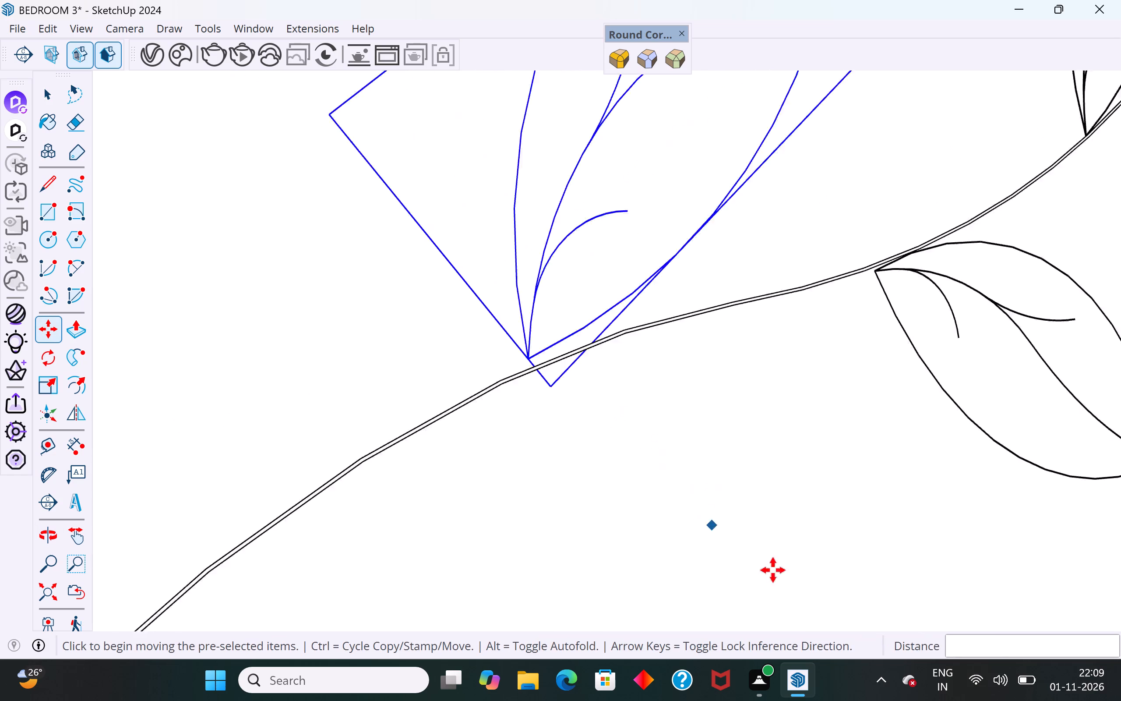
scroll(773, 570, down, 9)
middle_drag(906, 470, 648, 175)
scroll(648, 175, down, 1)
scroll(687, 302, up, 6)
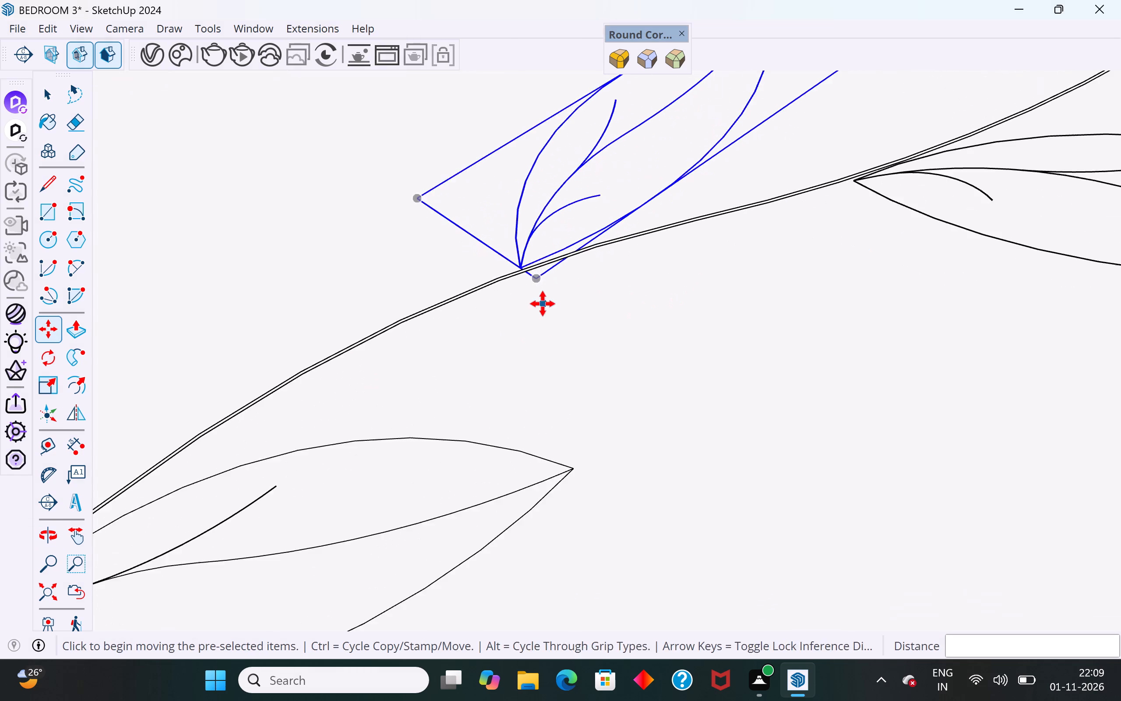
Nudge the second upright leaf group from the stem's tip slightly on the panel face beside the stem.
scroll(543, 304, up, 9)
click(542, 290)
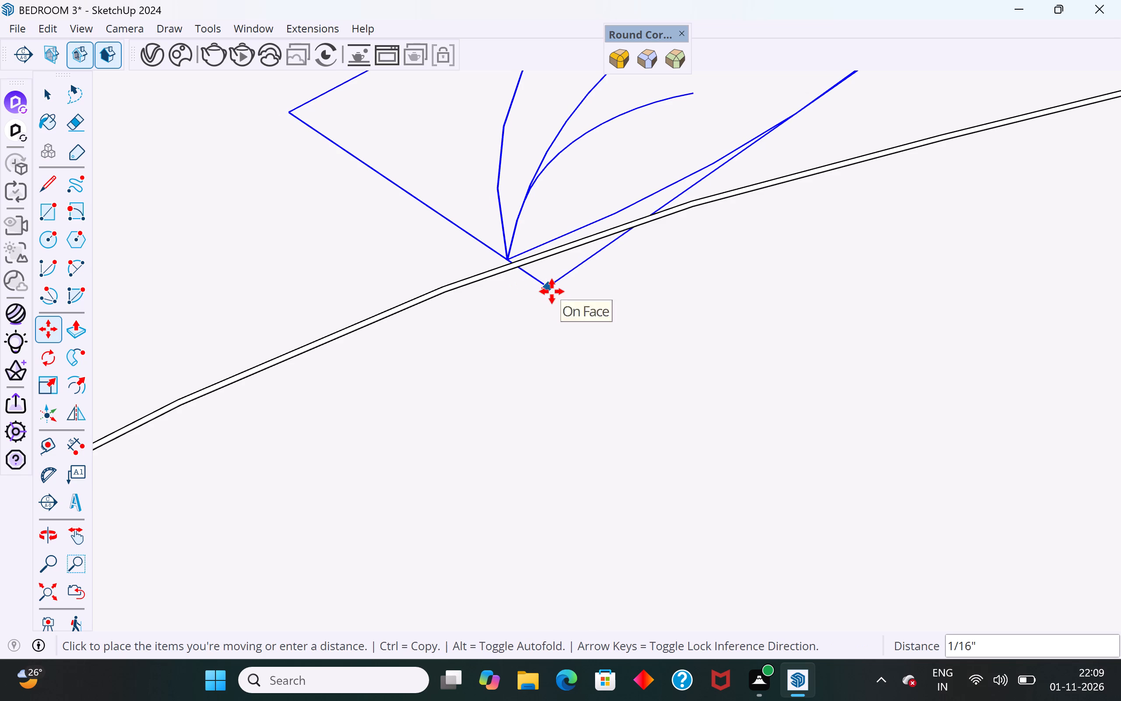
click(550, 297)
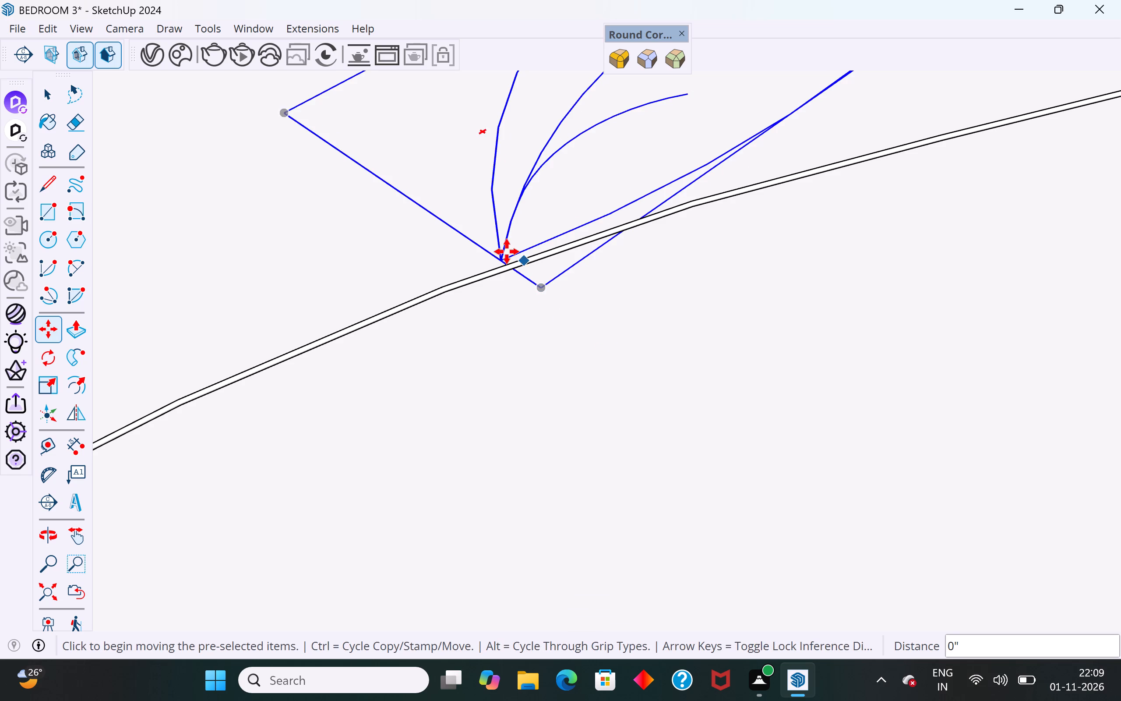
Move the same upright leaf group about 3/16" by its base point onto the panel face at the stem's edge.
scroll(505, 251, up, 20)
scroll(505, 251, up, 1)
click(483, 273)
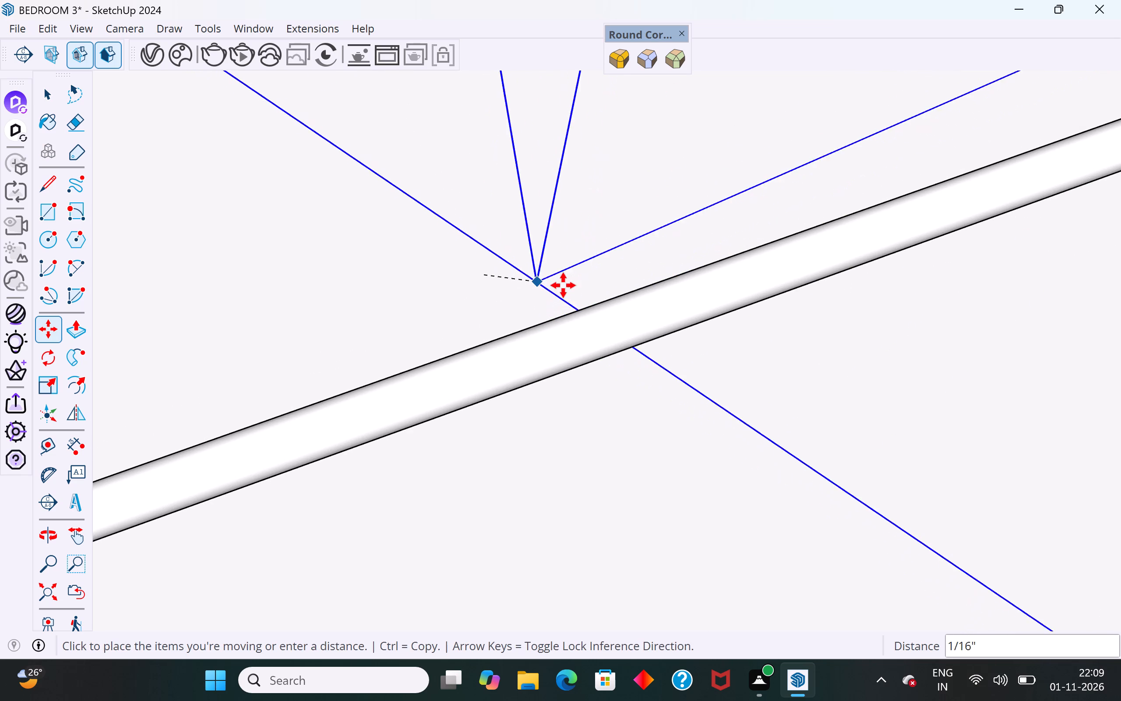
middle_drag(560, 293, 635, 91)
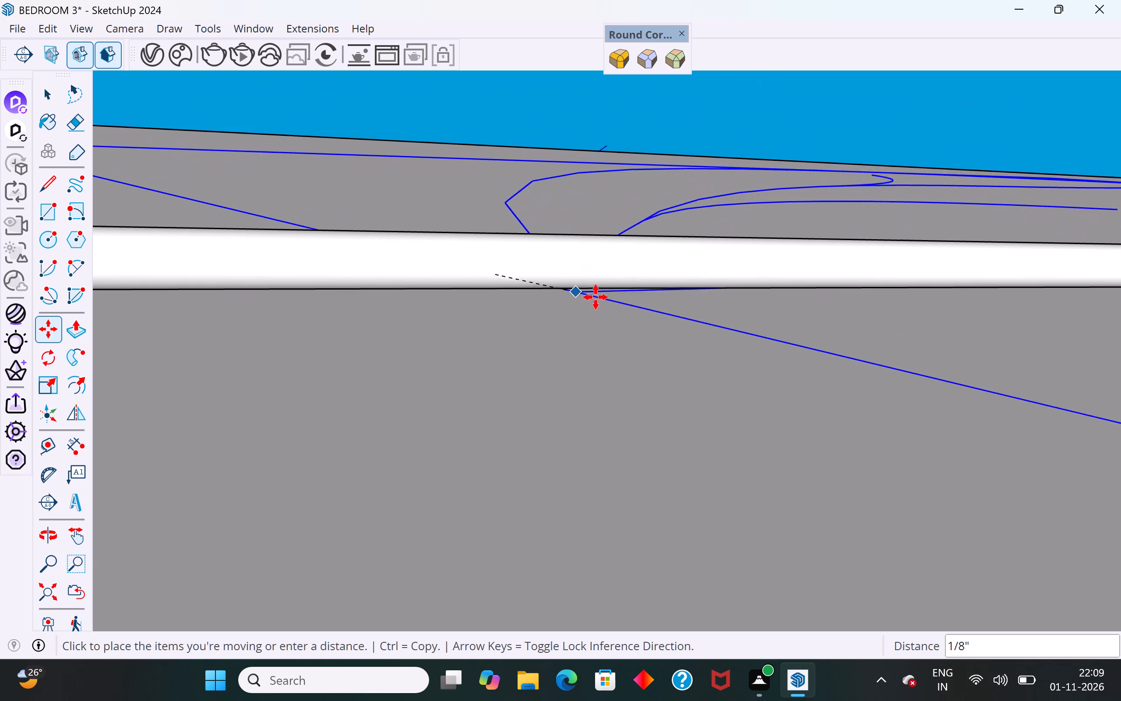
middle_drag(596, 308, 609, 414)
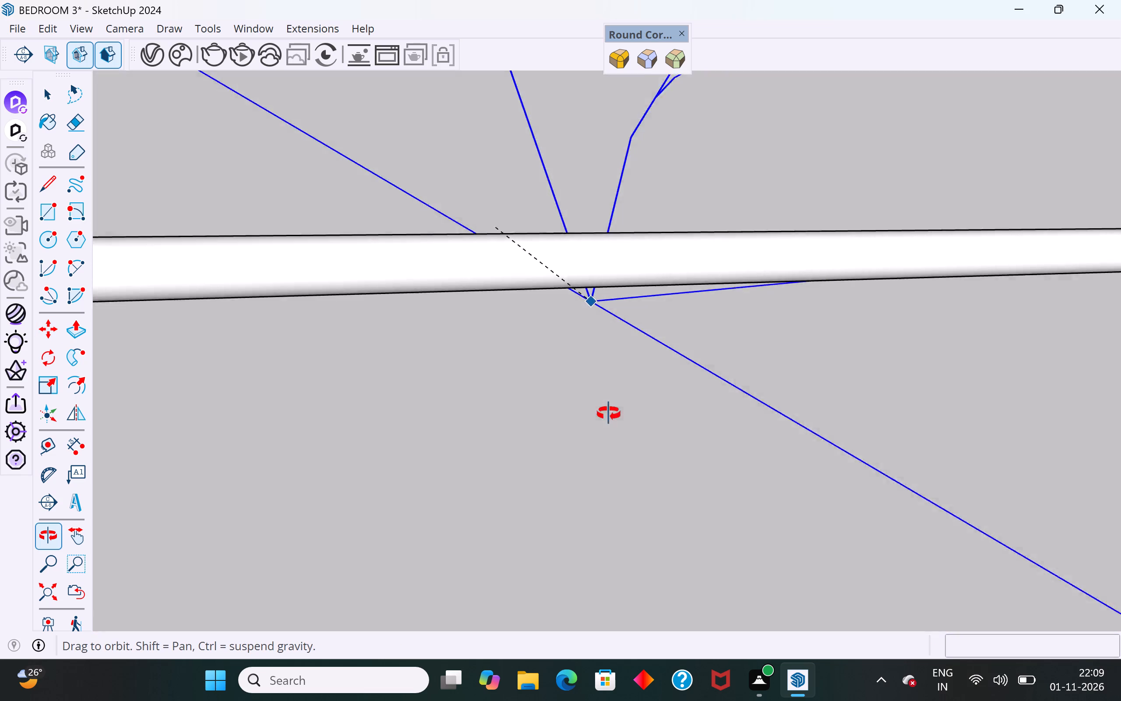
middle_drag(609, 414, 603, 474)
scroll(603, 474, up, 1)
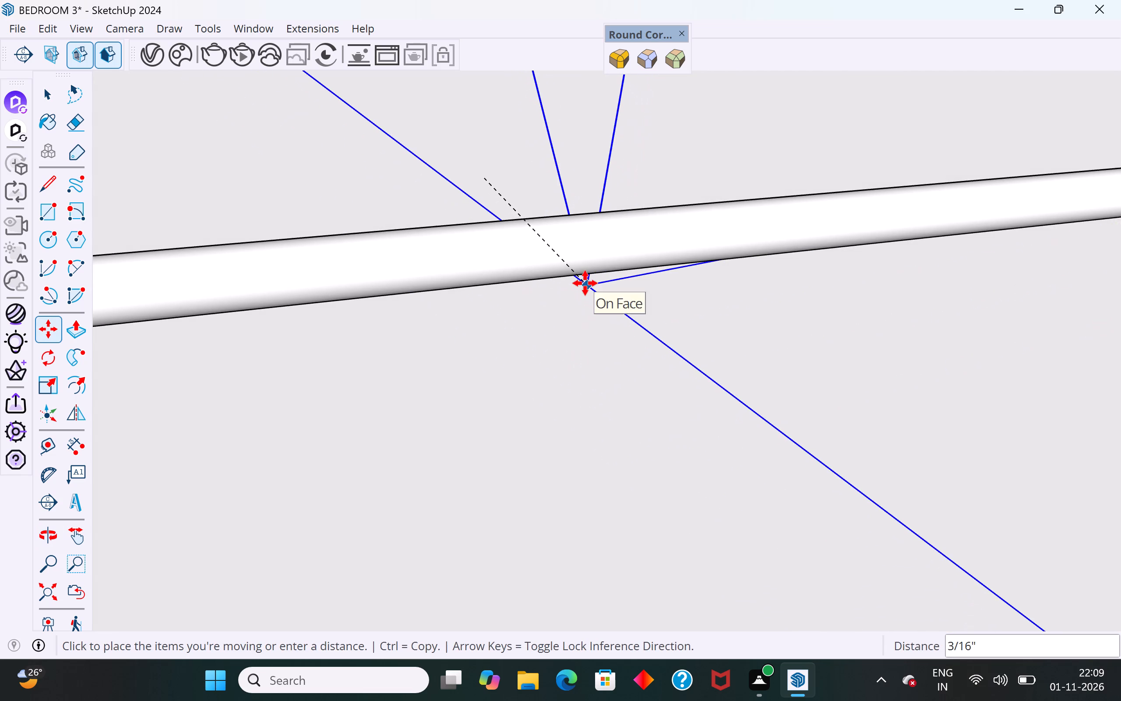
click(584, 282)
scroll(673, 487, down, 20)
scroll(673, 487, down, 10)
middle_drag(817, 517, 731, 391)
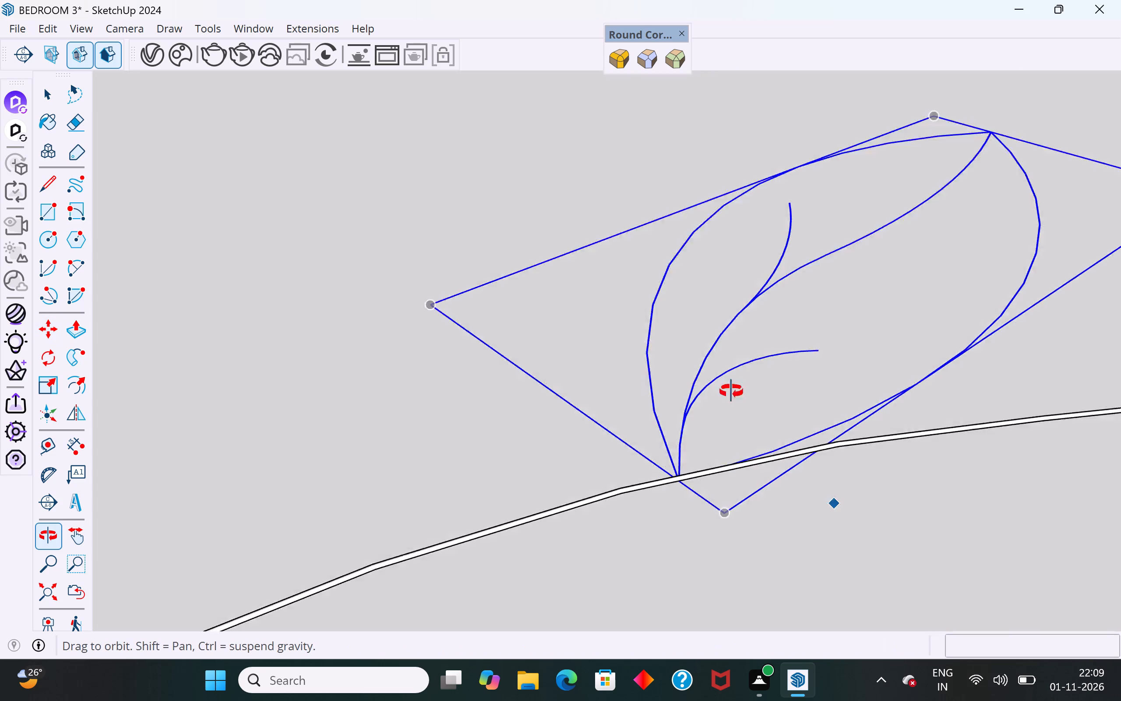
middle_drag(731, 391, 919, 567)
scroll(540, 388, down, 8)
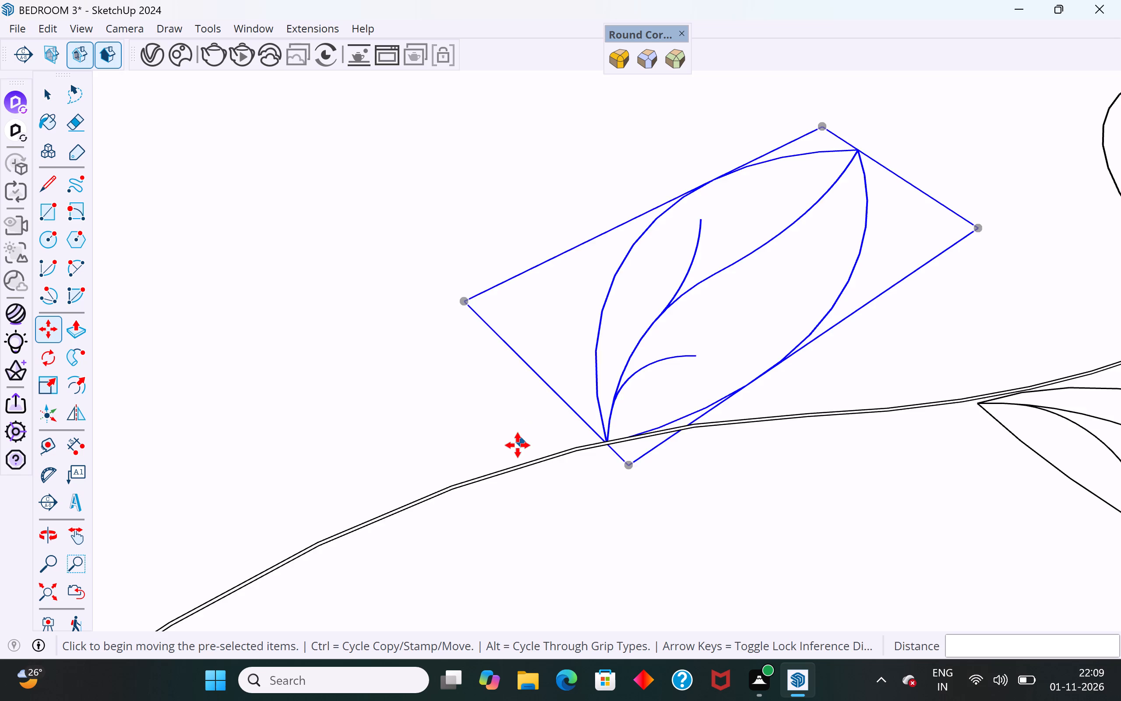
scroll(518, 445, down, 5)
middle_drag(558, 428, 603, 594)
scroll(550, 238, down, 6)
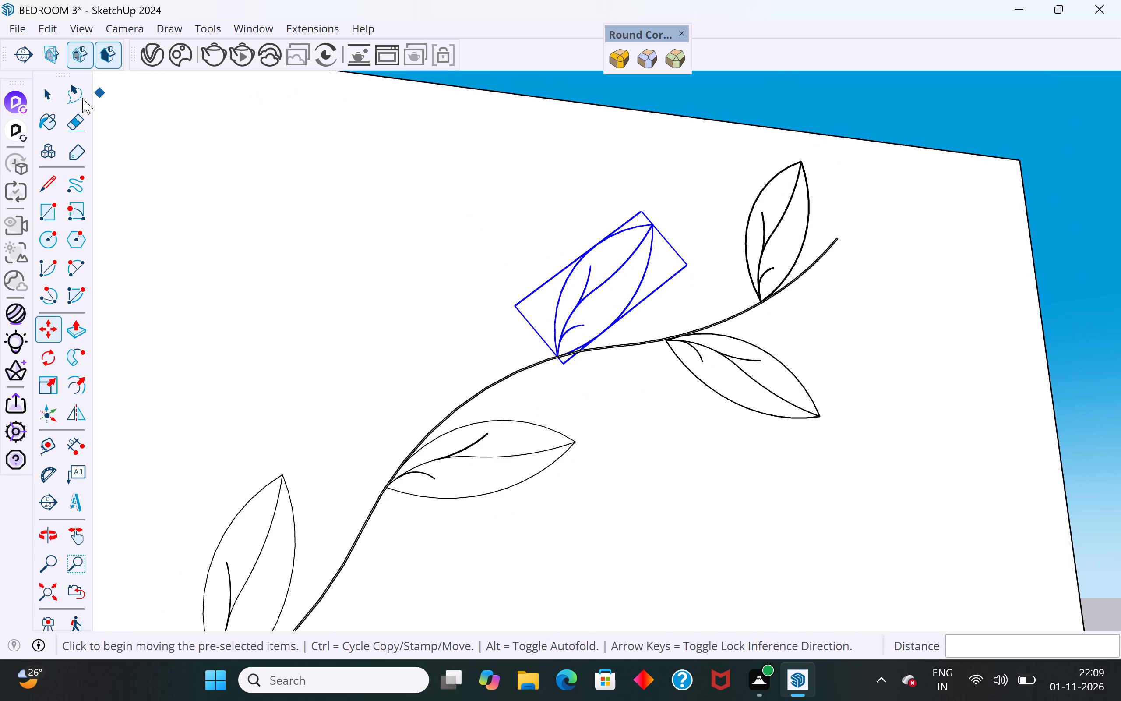
click(51, 97)
scroll(489, 272, down, 7)
middle_drag(588, 391, 596, 533)
click(919, 388)
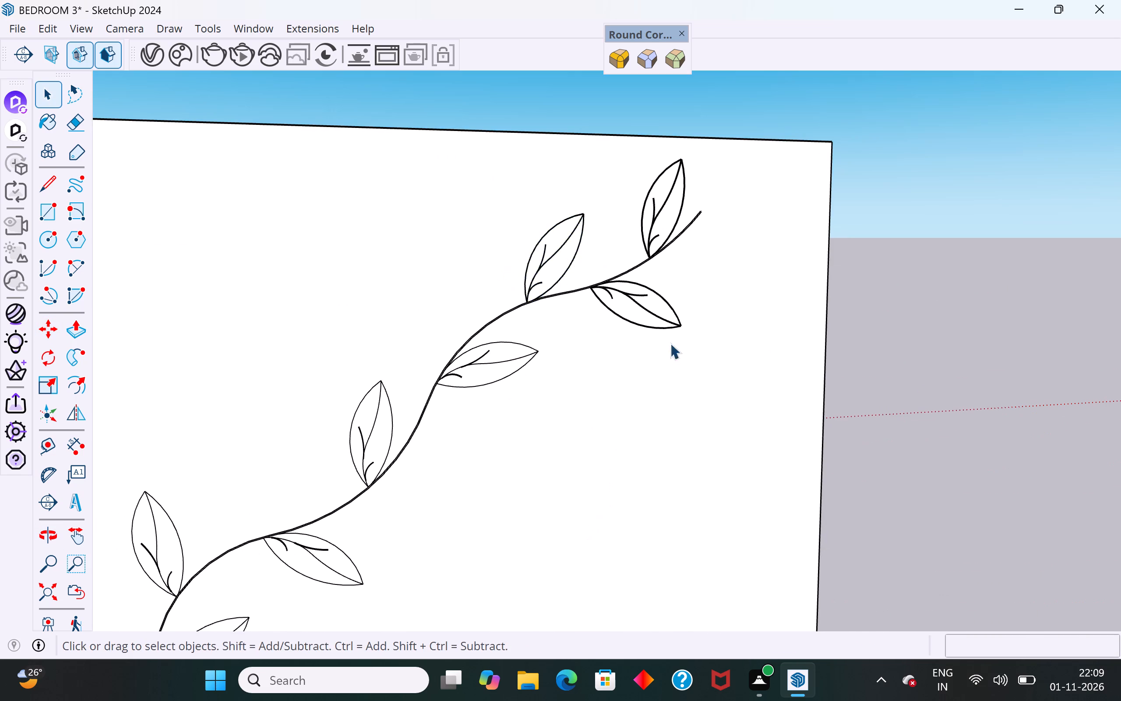
Explode the second upright leaf group from the stem's tip into faces on the panel.
scroll(515, 257, up, 3)
middle_drag(525, 318, 519, 471)
scroll(537, 278, up, 5)
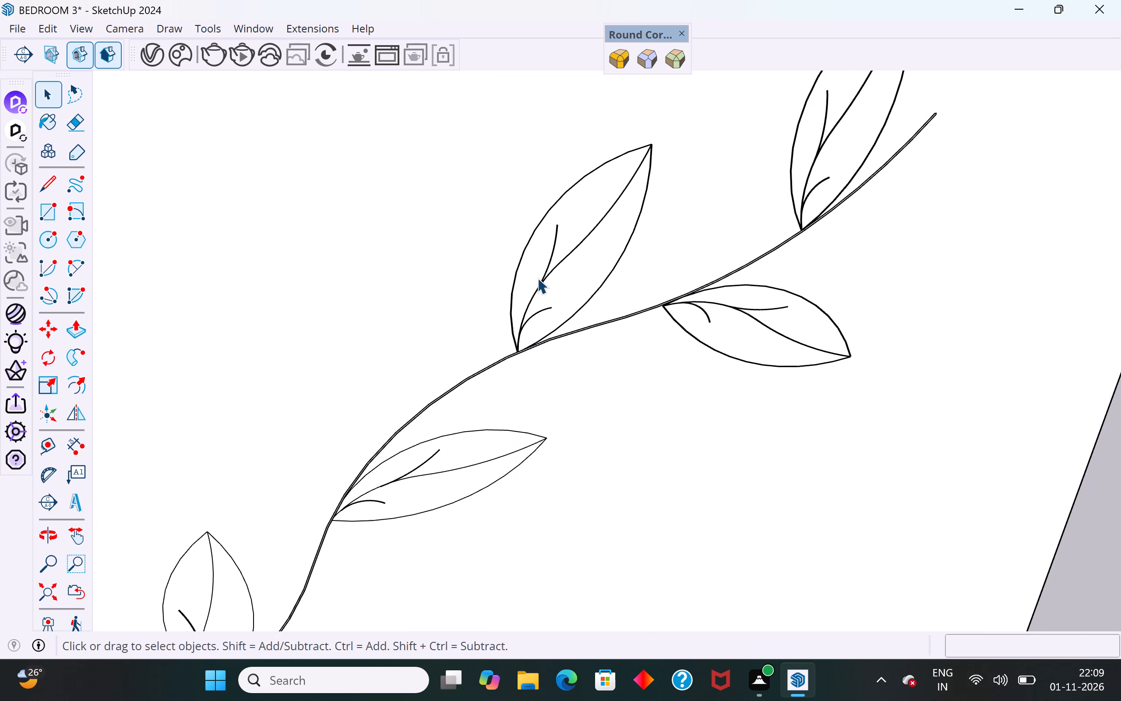
click(547, 280)
right_click(547, 280)
click(619, 117)
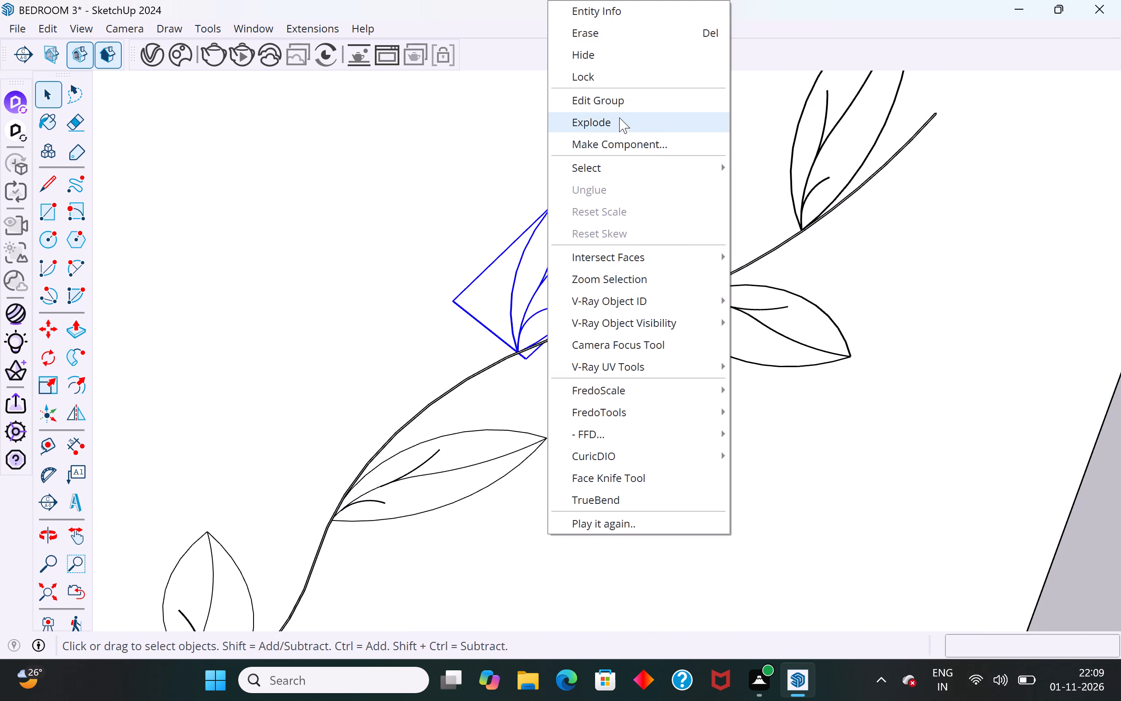
click(609, 432)
click(555, 307)
scroll(545, 423, down, 5)
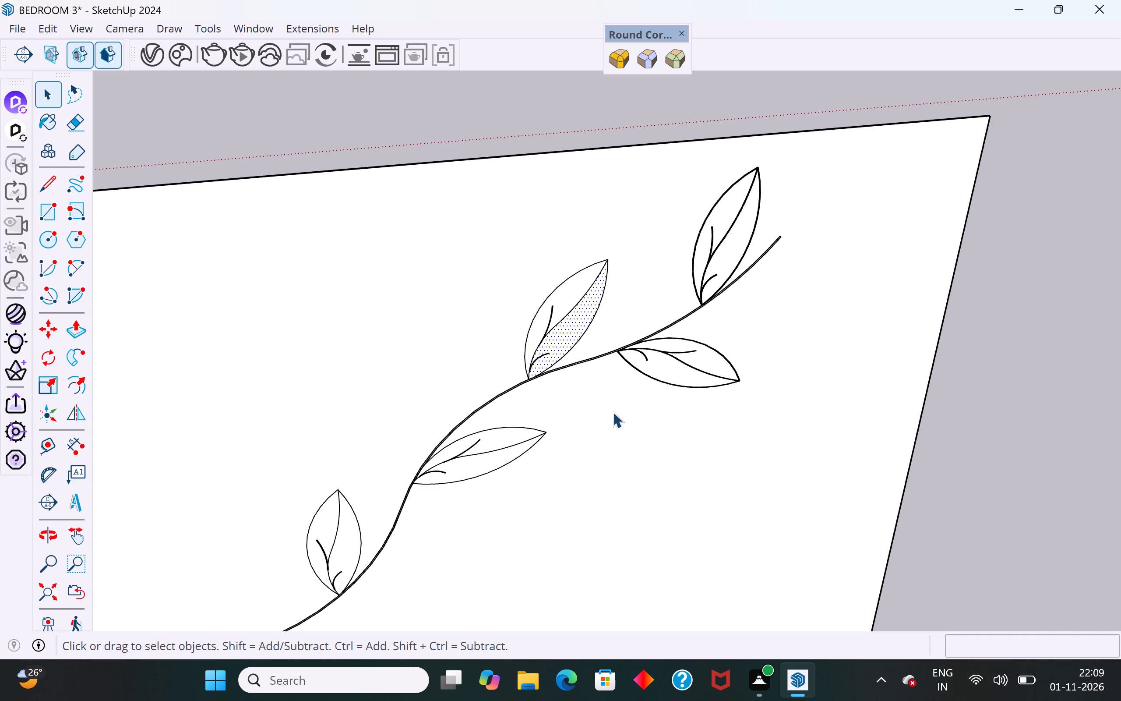
Move the sideways leaf group nearest the stem's tip about 1/8" by its base point onto the panel face beside the stem.
click(666, 378)
middle_drag(733, 450, 491, 7)
middle_drag(605, 308, 614, 108)
click(653, 200)
scroll(686, 295, up, 19)
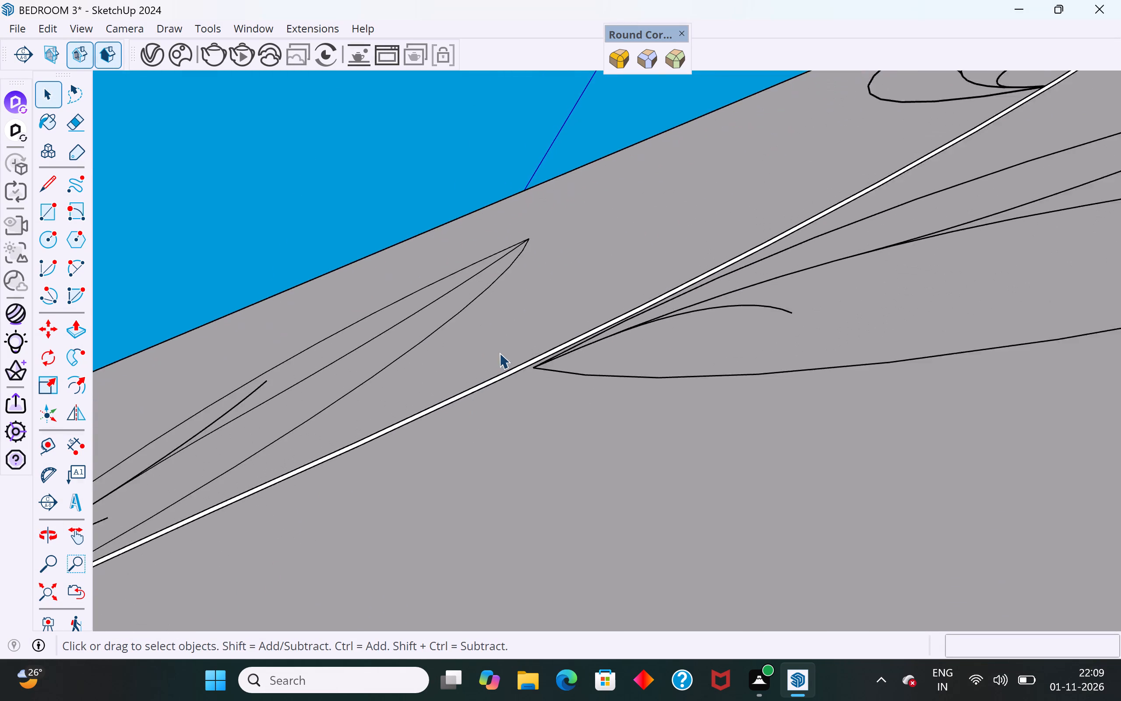
scroll(499, 353, up, 6)
click(557, 366)
middle_drag(574, 415, 664, 347)
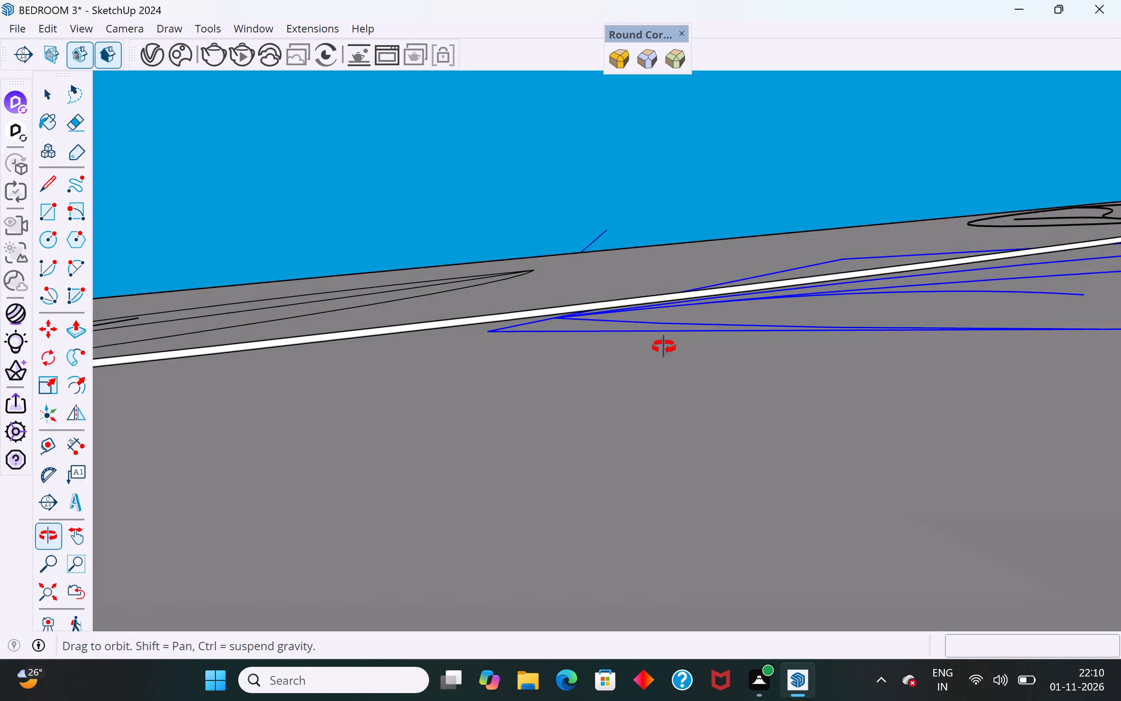
middle_drag(664, 347, 727, 402)
key(m)
scroll(587, 333, up, 3)
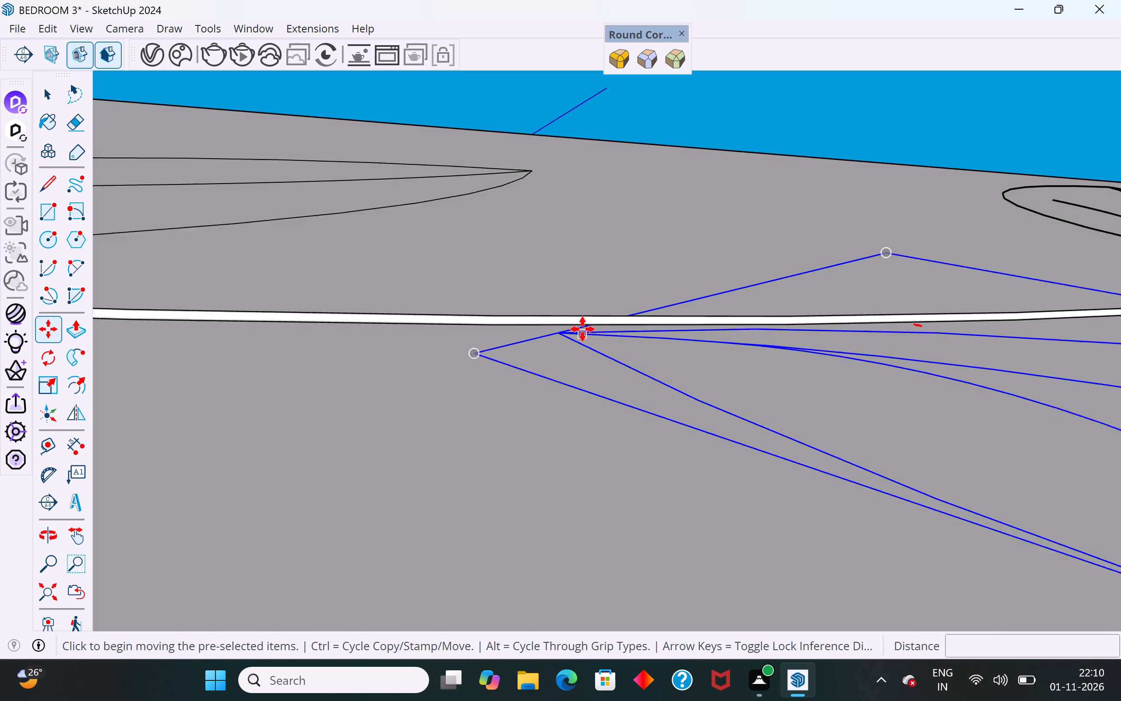
scroll(582, 329, up, 7)
click(550, 340)
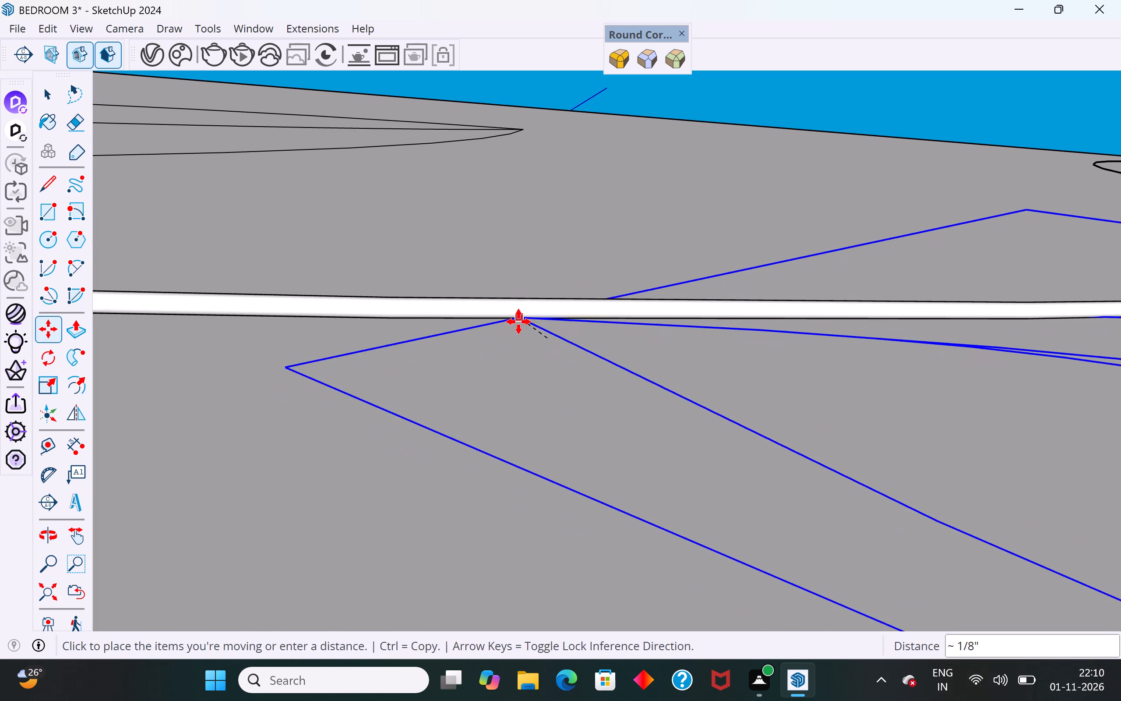
scroll(518, 325, up, 4)
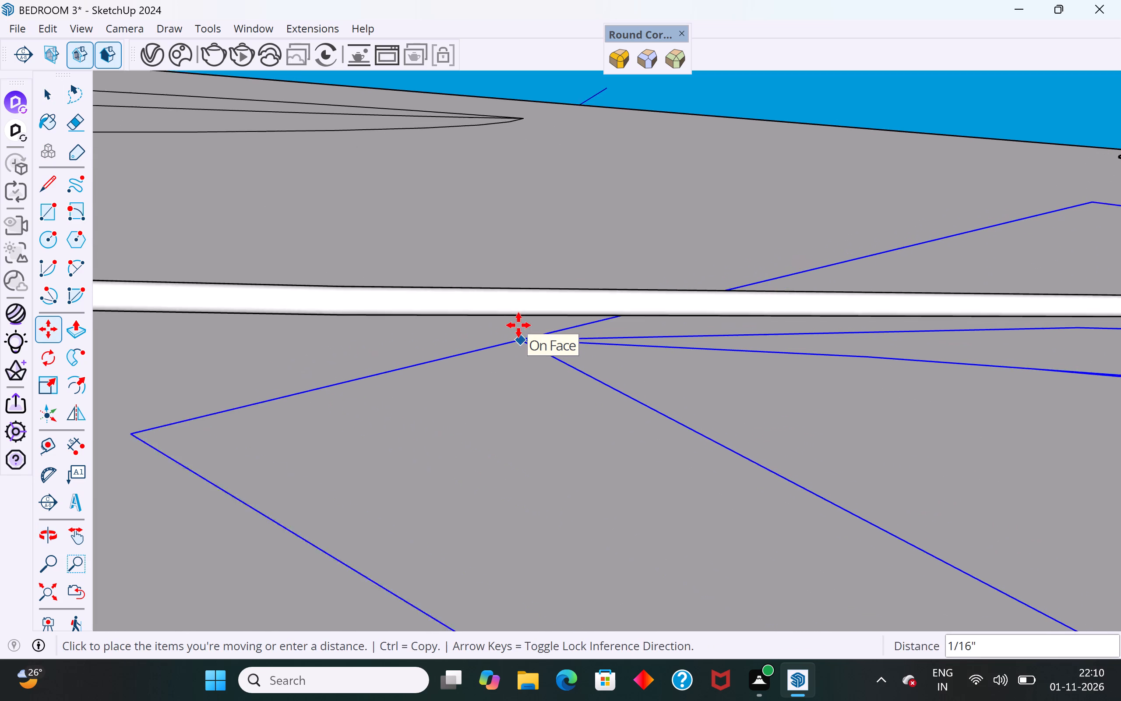
middle_drag(506, 336, 603, 344)
scroll(604, 347, up, 1)
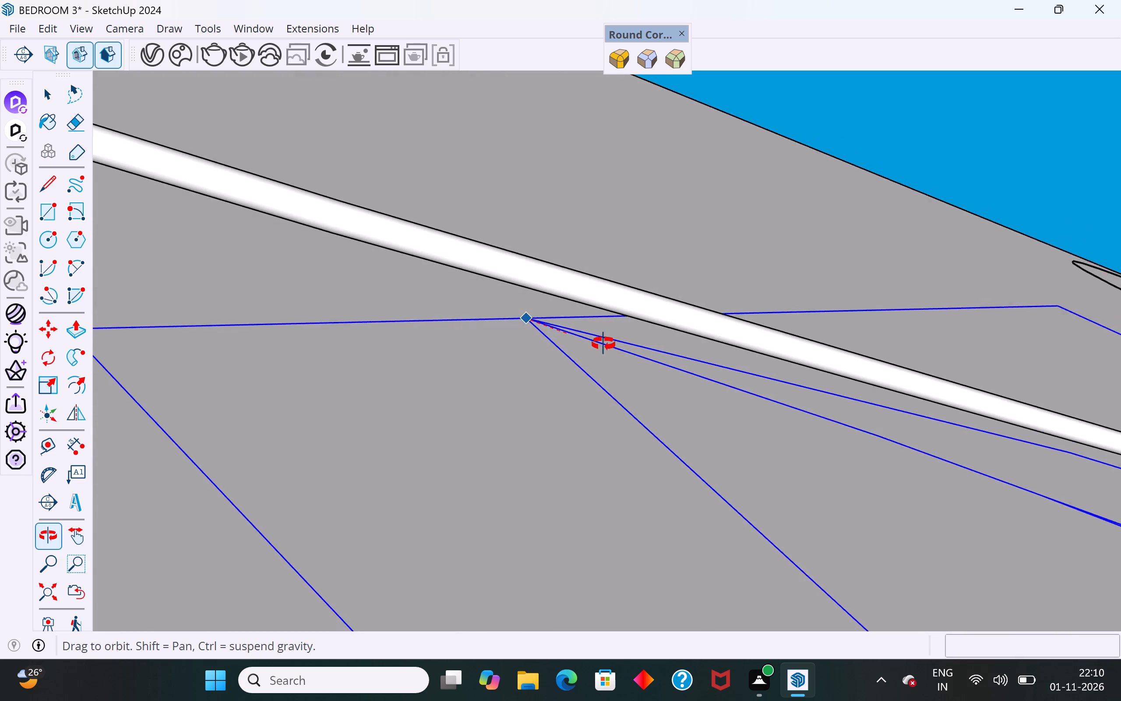
middle_drag(603, 344, 509, 301)
click(488, 328)
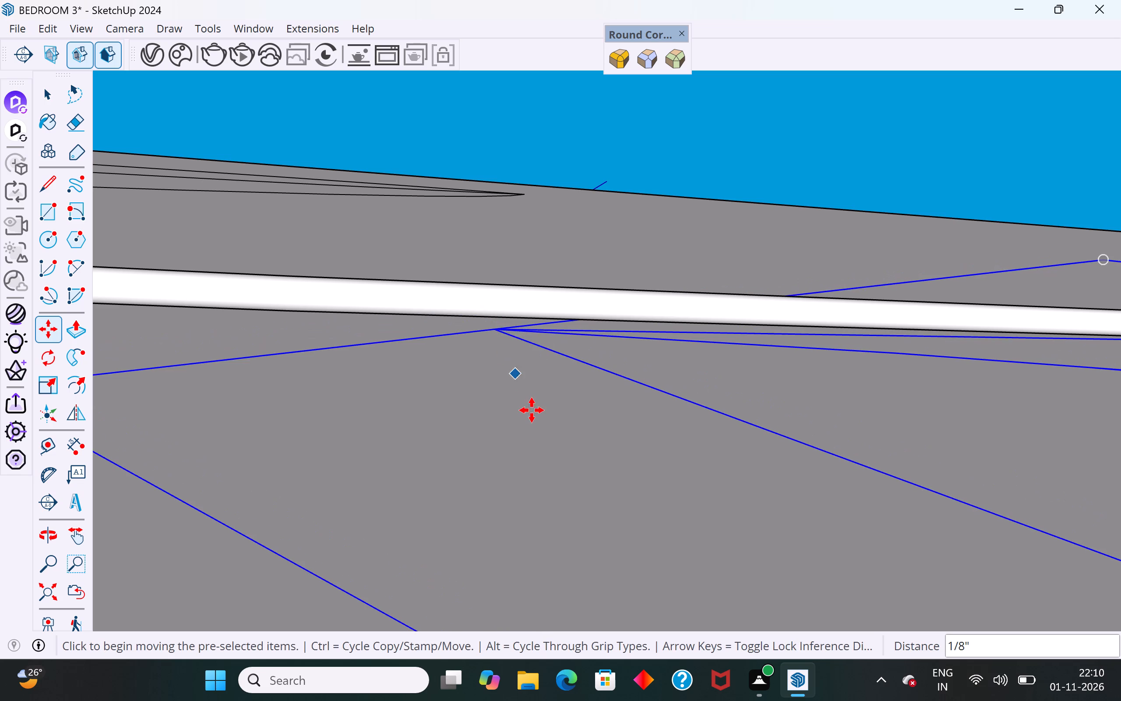
scroll(532, 414, down, 20)
scroll(532, 414, down, 20)
scroll(532, 414, down, 4)
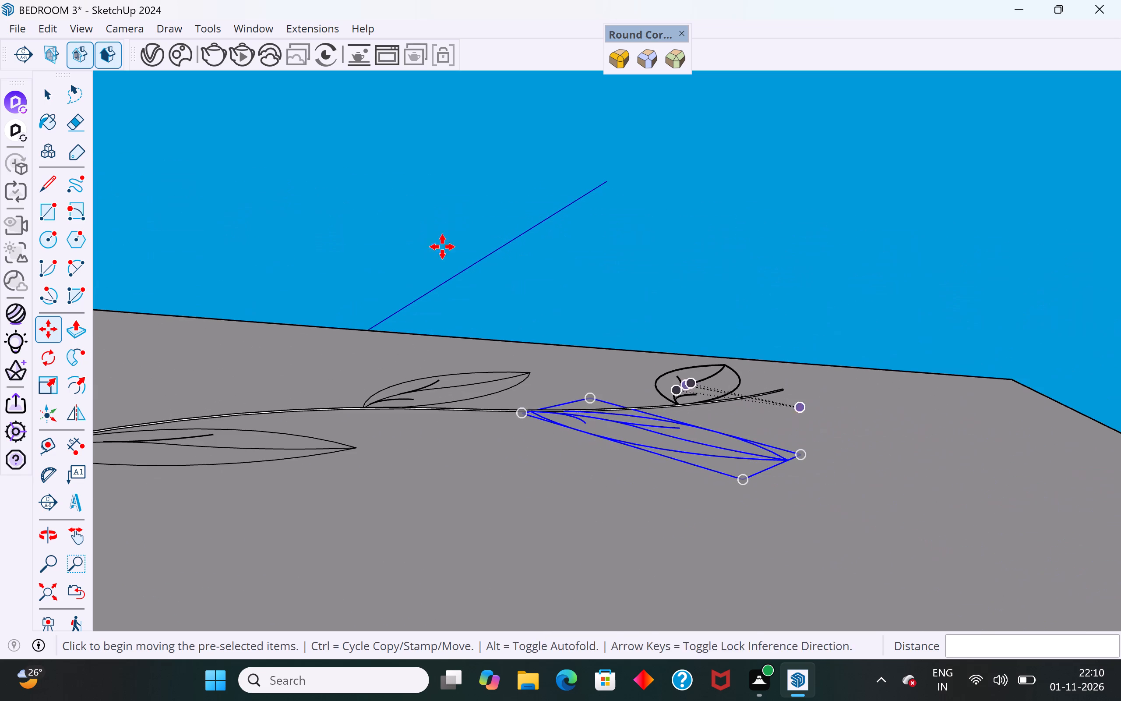
click(35, 82)
click(43, 92)
click(336, 258)
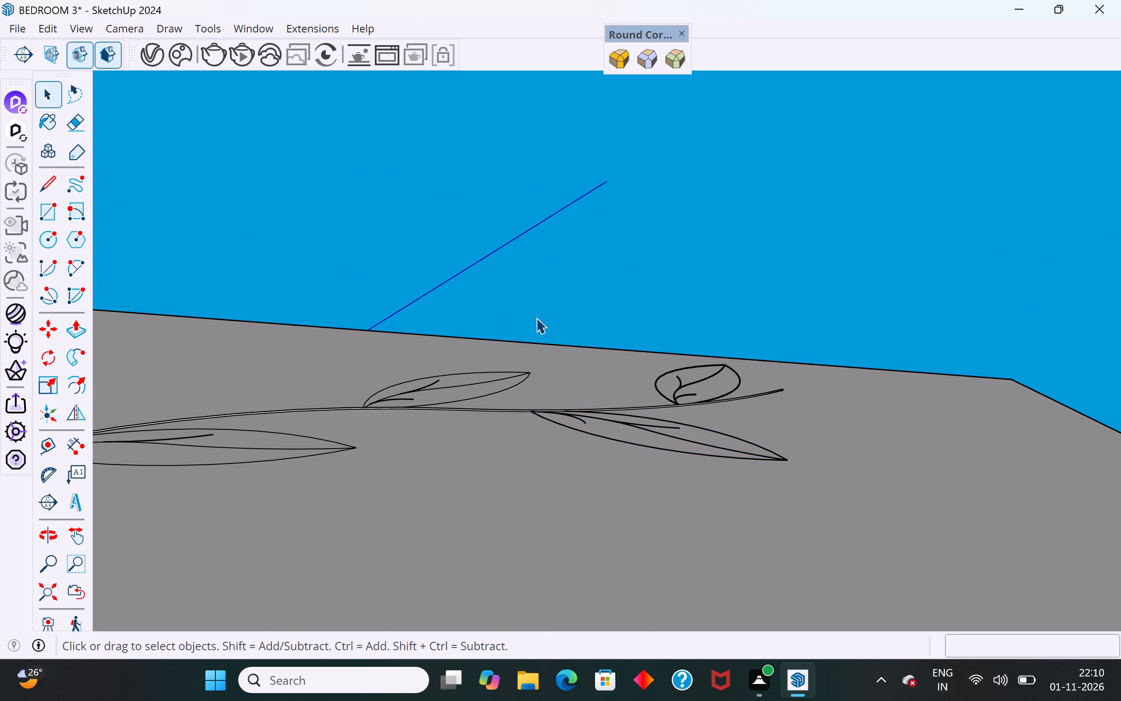
Explode the sideways leaf group nearest the stem's tip into faces on the panel.
middle_drag(548, 318, 610, 623)
click(571, 427)
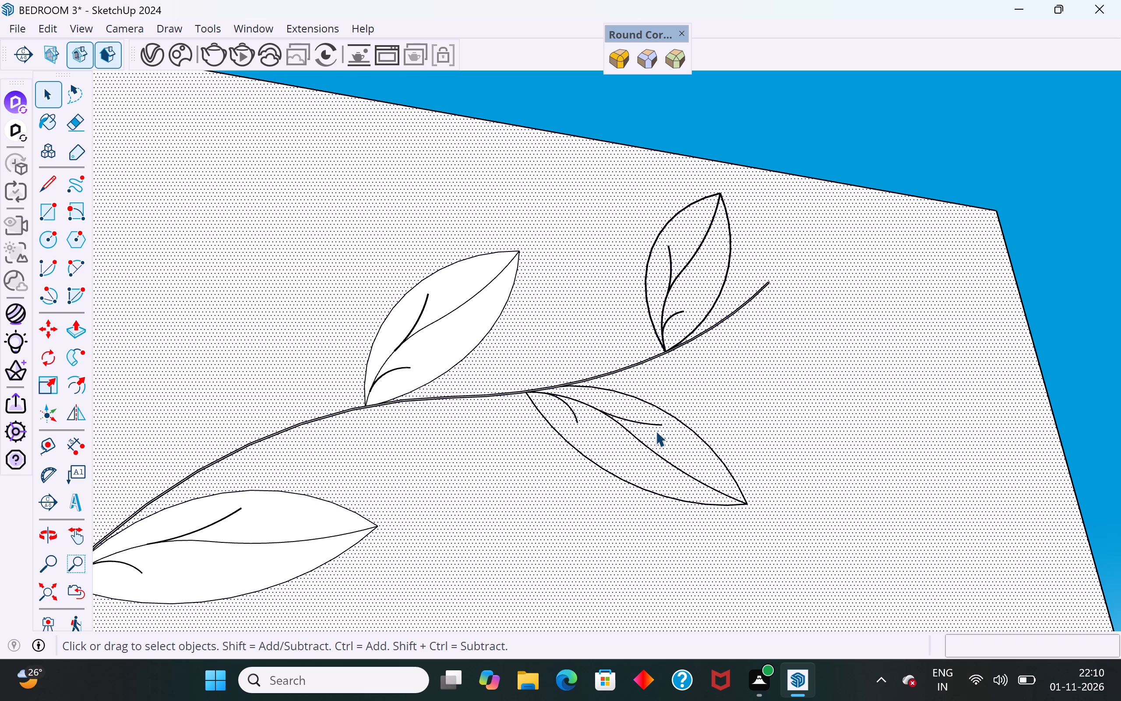
scroll(536, 159, down, 6)
middle_drag(525, 342, 649, 425)
scroll(275, 314, down, 16)
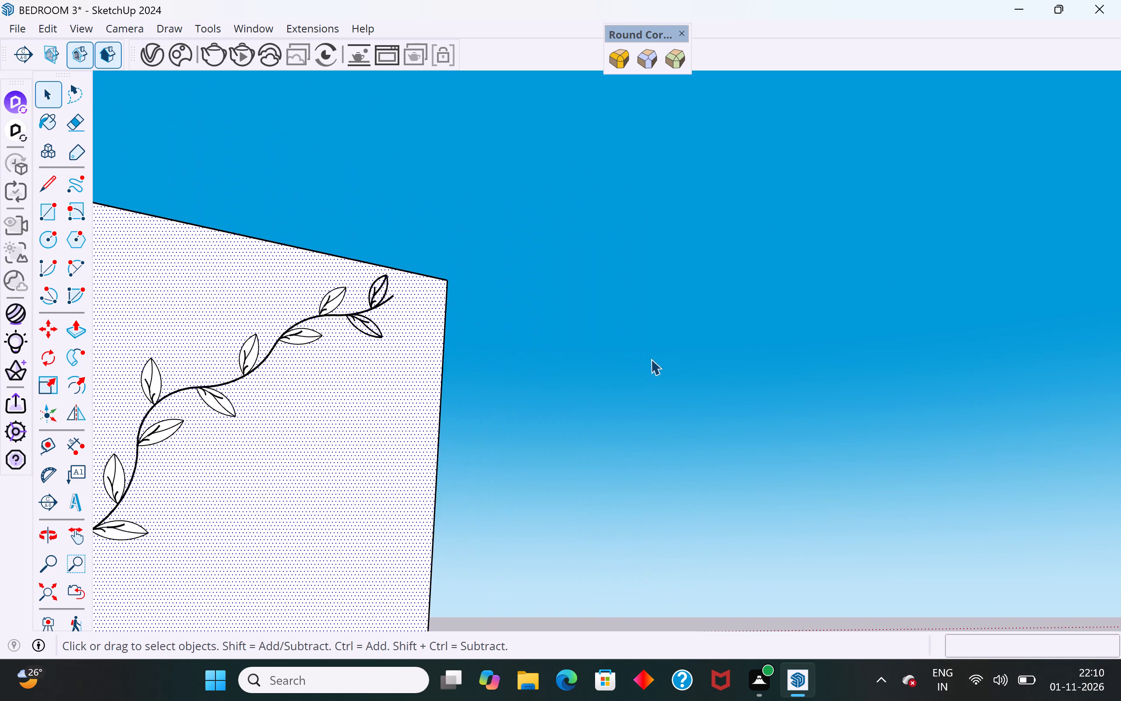
scroll(651, 359, down, 12)
middle_drag(406, 343, 203, 466)
scroll(659, 352, up, 12)
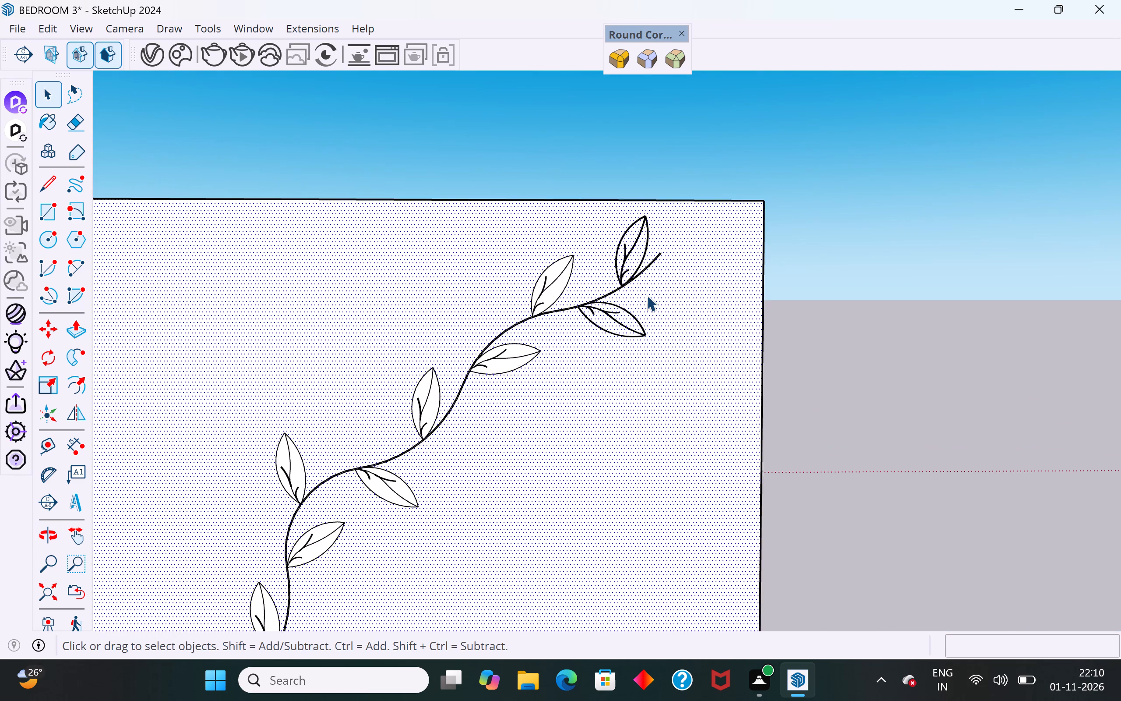
scroll(647, 295, up, 7)
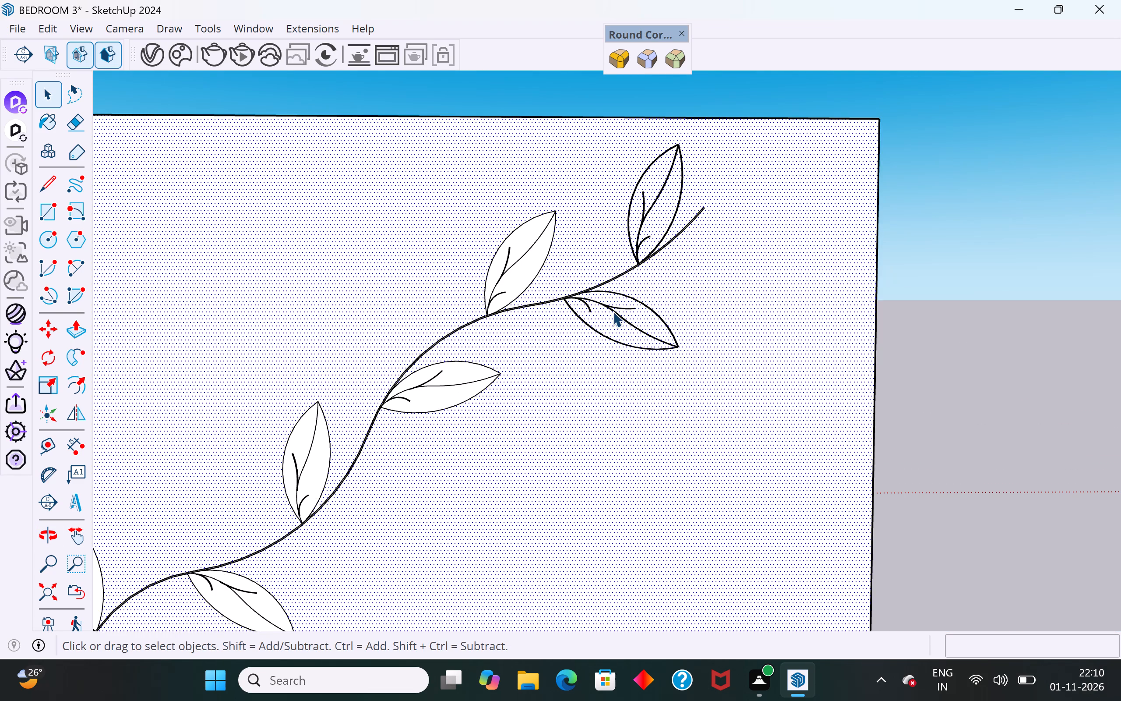
click(613, 311)
right_click(613, 311)
click(678, 123)
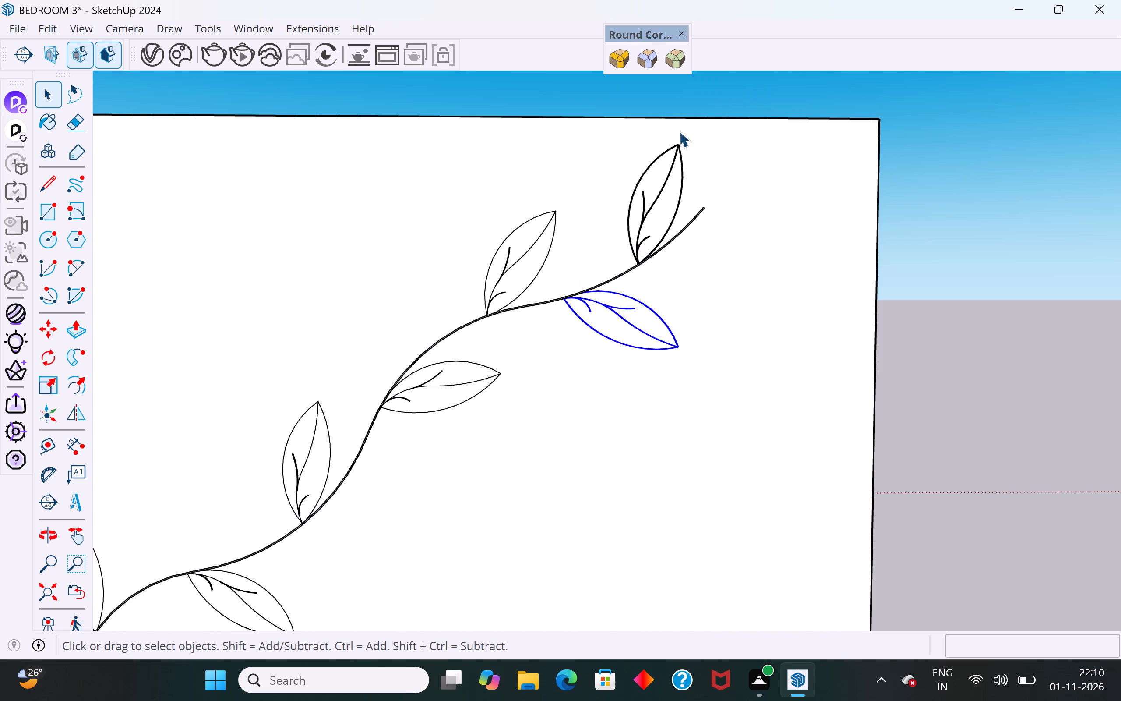
click(622, 336)
click(636, 326)
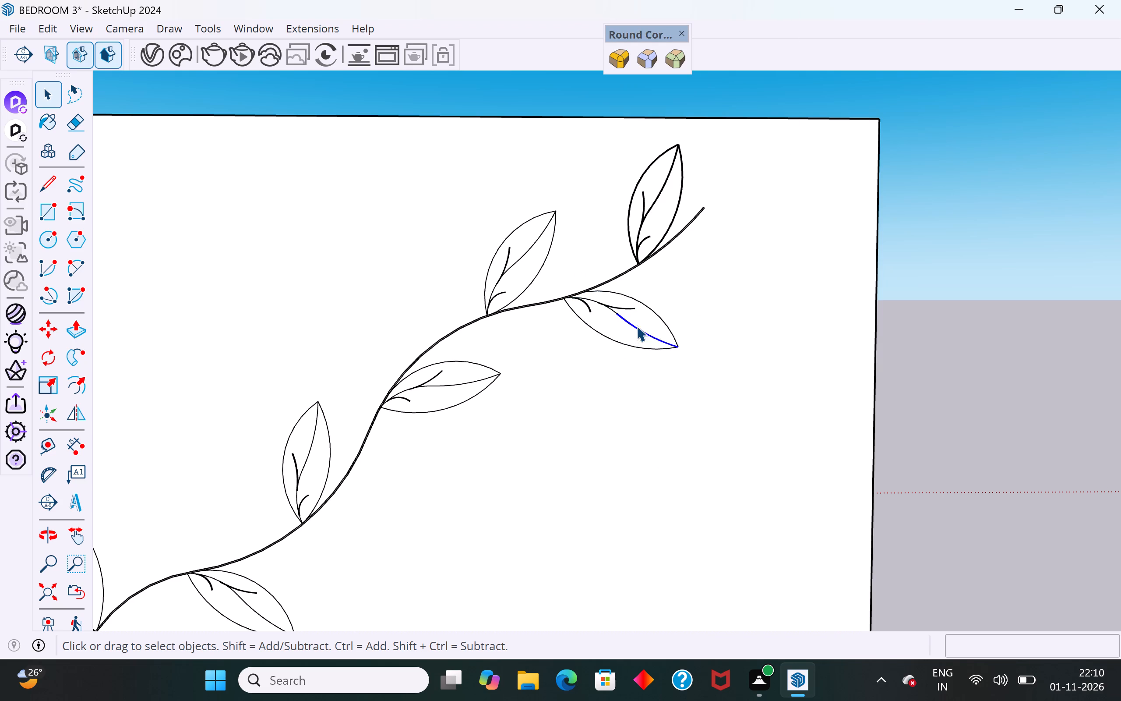
click(649, 325)
click(757, 299)
Move the upright leaf group at the stem's tip by its base point onto the panel face at the stem's edge.
scroll(582, 160, up, 5)
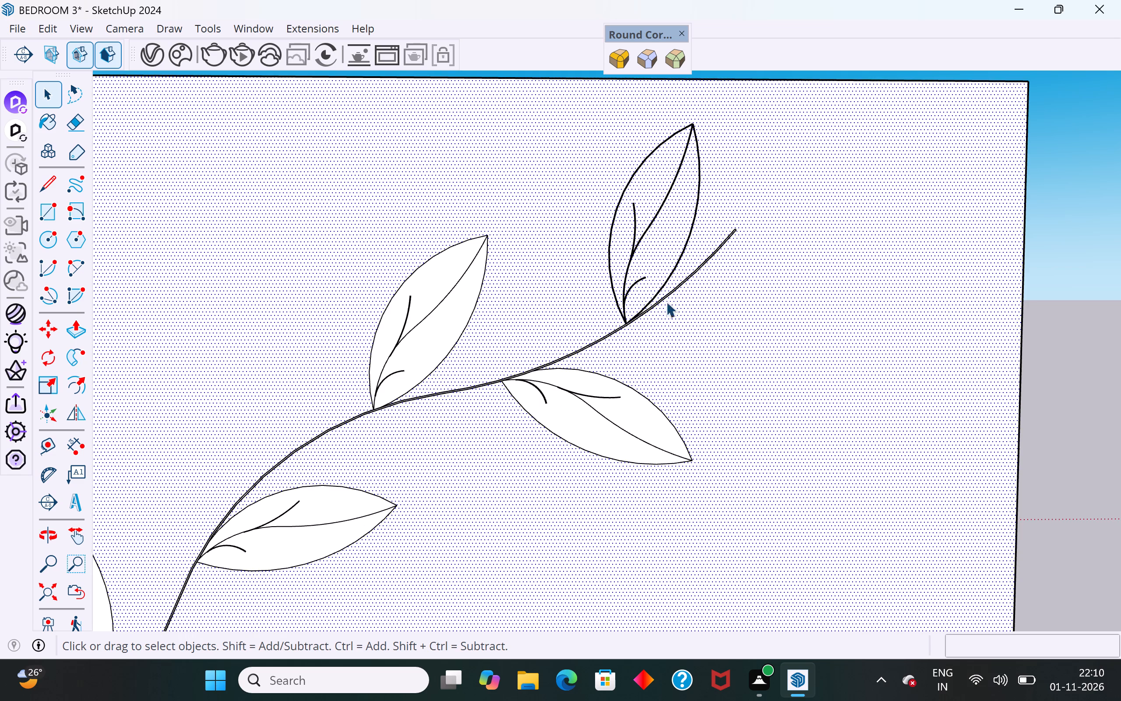
middle_drag(616, 320, 742, 531)
click(1068, 390)
scroll(680, 323, up, 8)
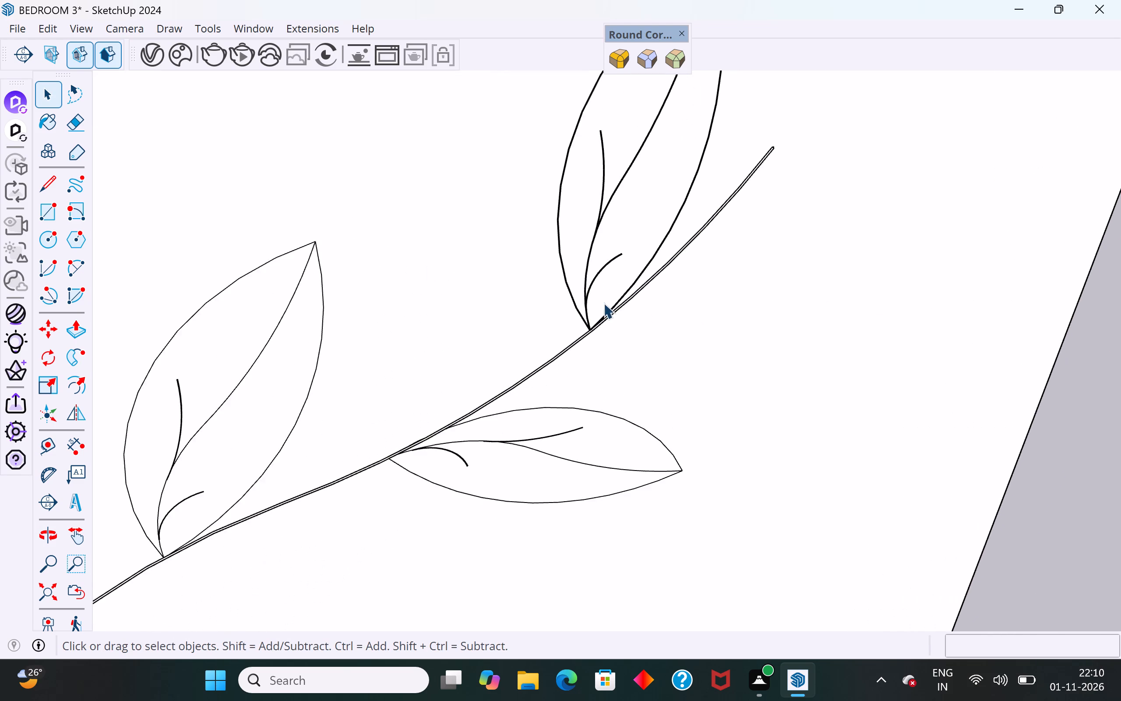
scroll(603, 303, up, 20)
scroll(603, 303, up, 2)
scroll(604, 375, up, 6)
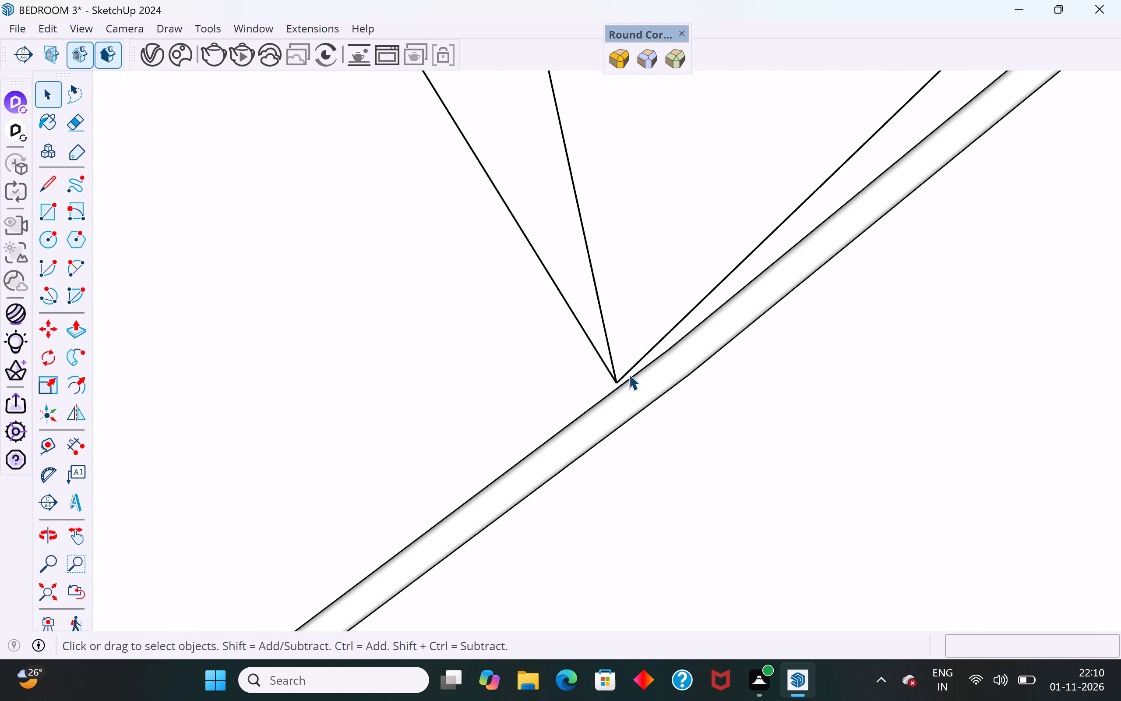
click(616, 382)
scroll(714, 425, up, 1)
middle_drag(702, 419, 520, 0)
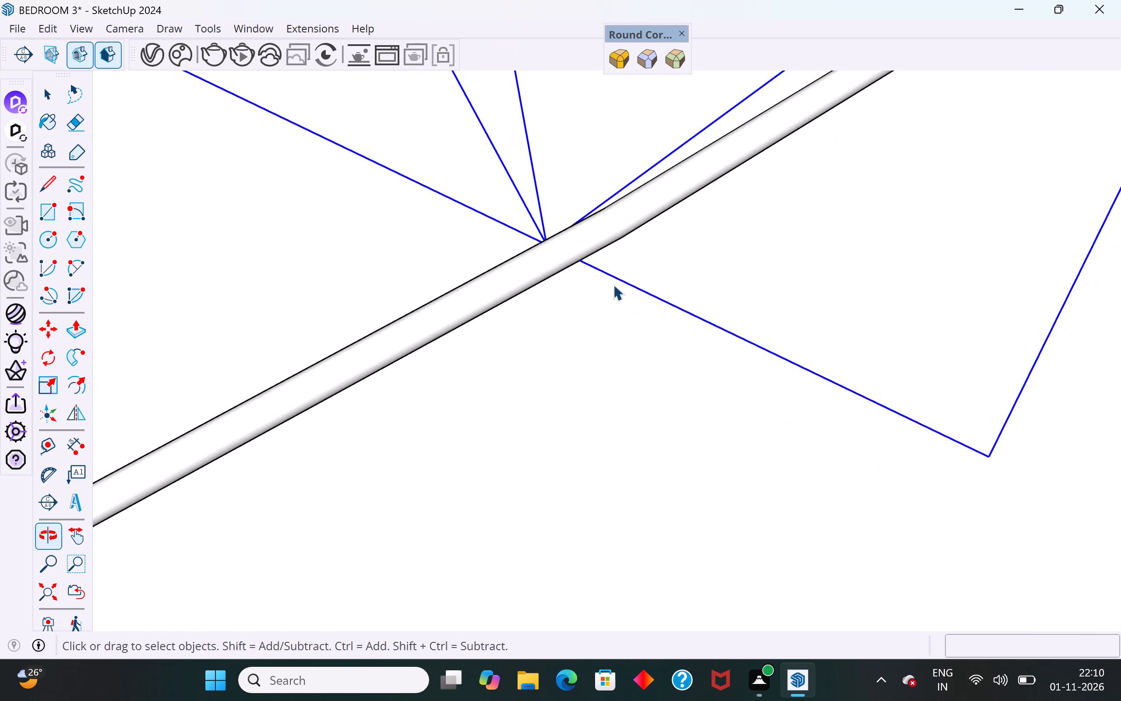
middle_drag(612, 295, 552, 33)
middle_drag(579, 301, 651, 197)
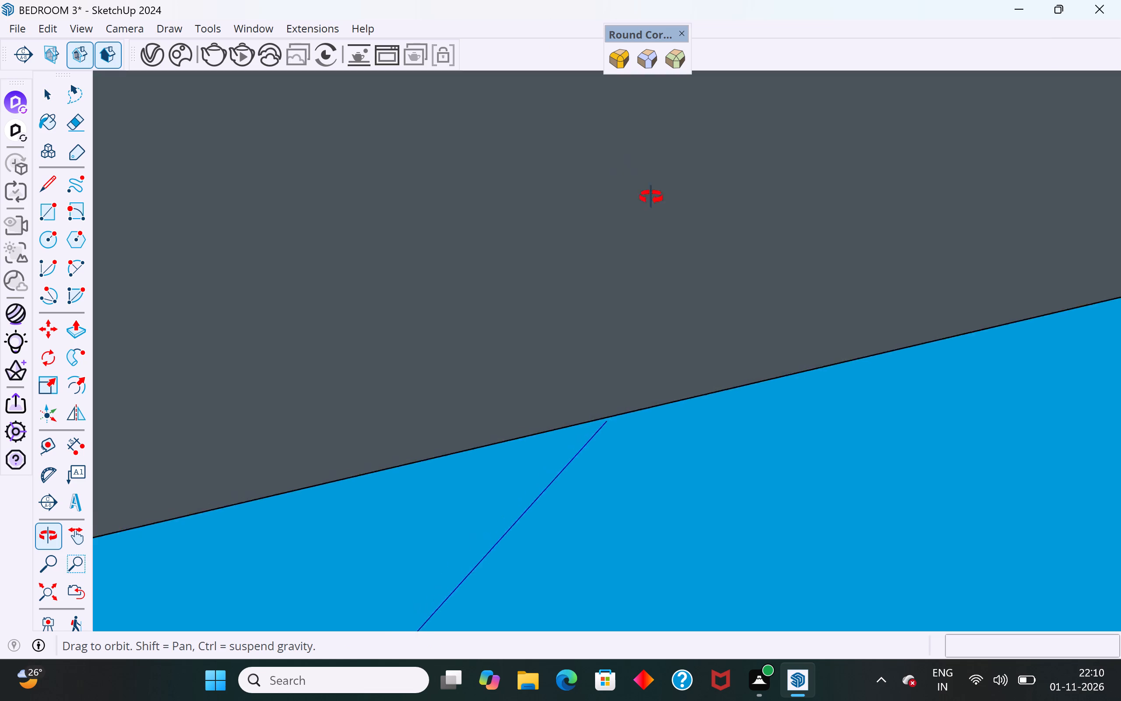
middle_drag(651, 197, 679, 199)
key(m)
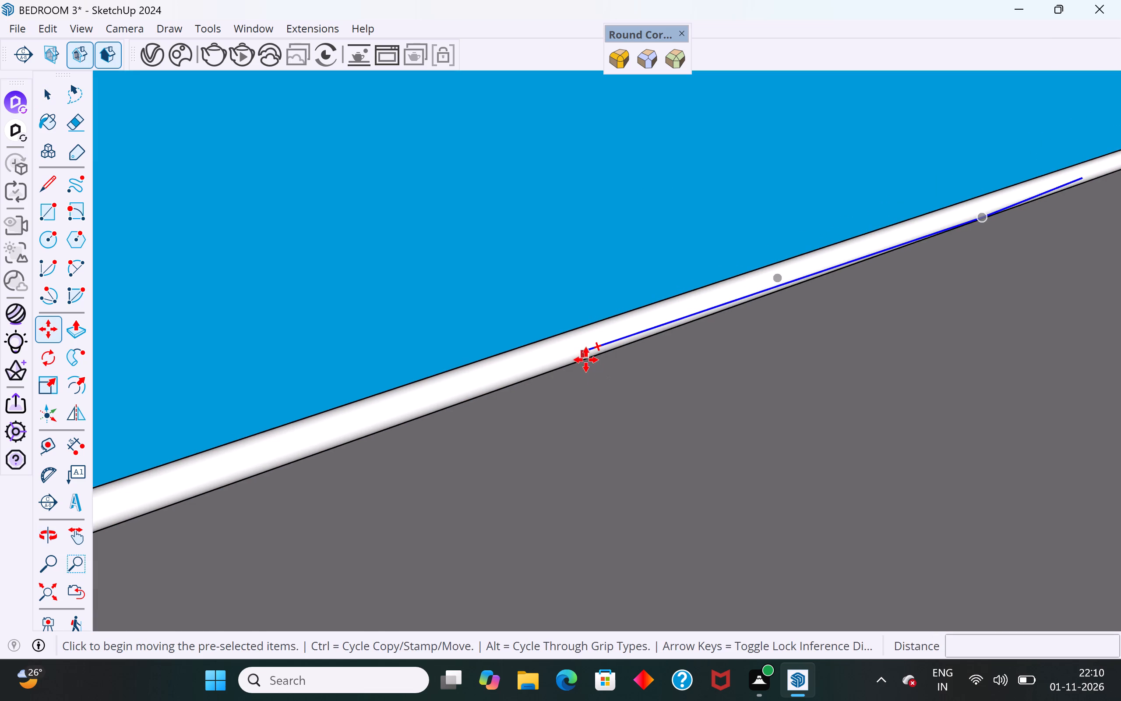
click(582, 356)
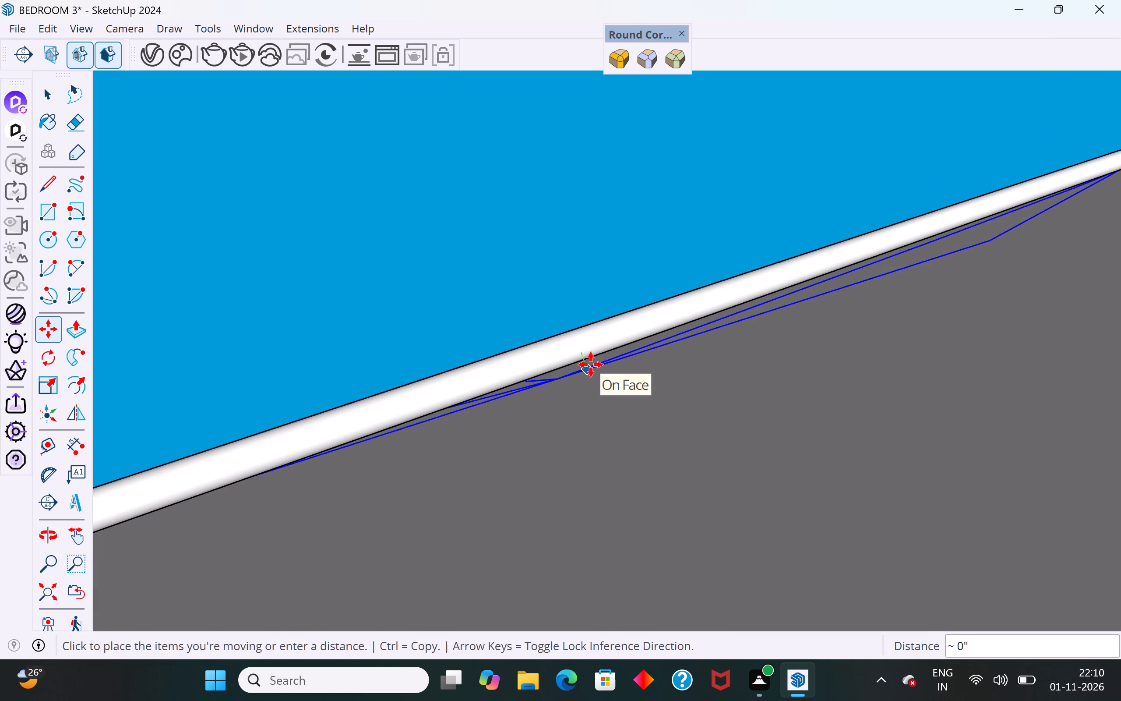
click(591, 365)
Explode the upright leaf group at the stem's tip into faces on the panel.
middle_drag(741, 336, 785, 505)
scroll(771, 463, down, 11)
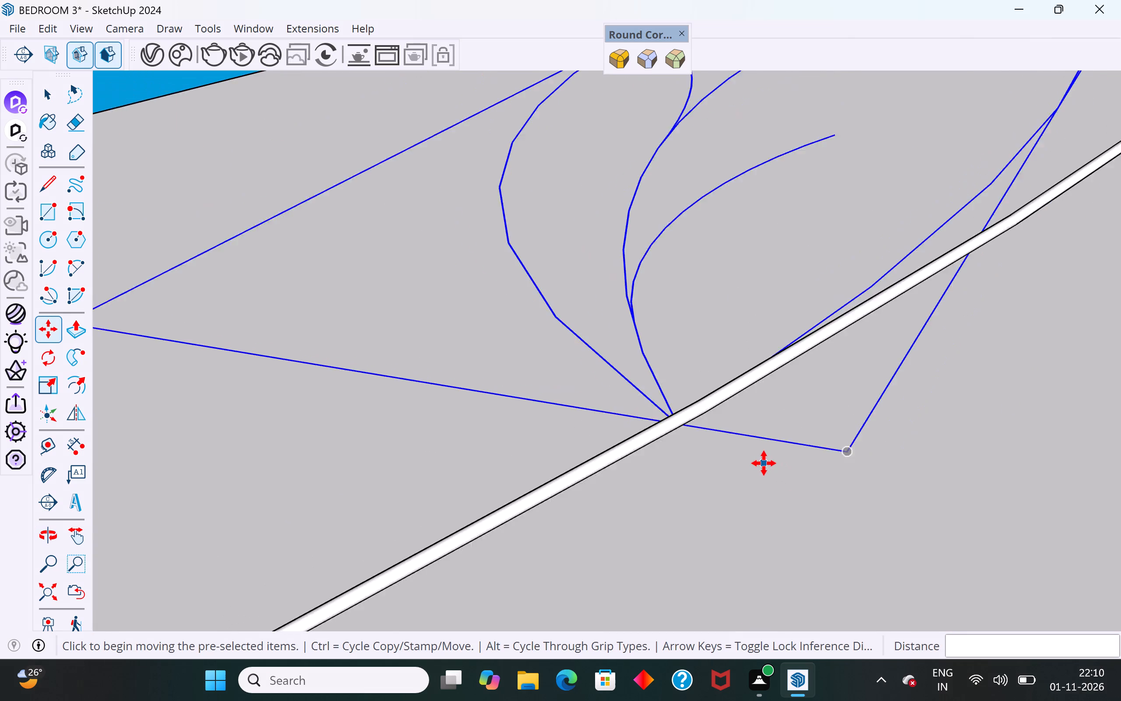
scroll(764, 463, down, 20)
scroll(764, 463, down, 4)
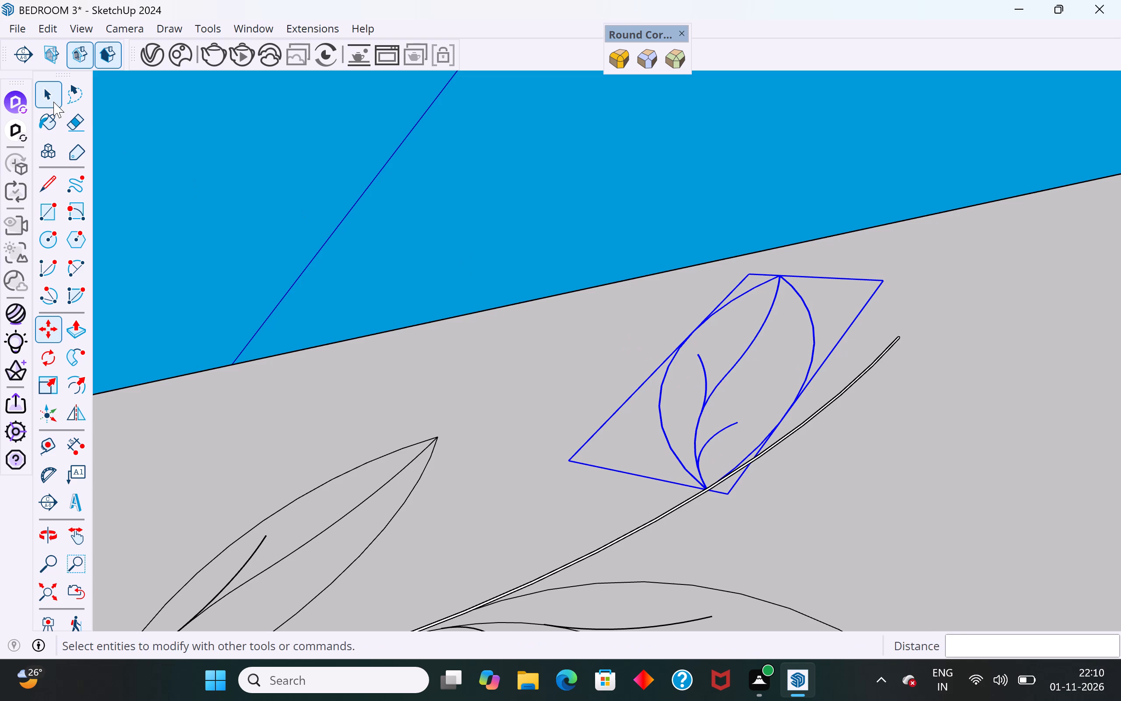
click(53, 102)
right_click(866, 303)
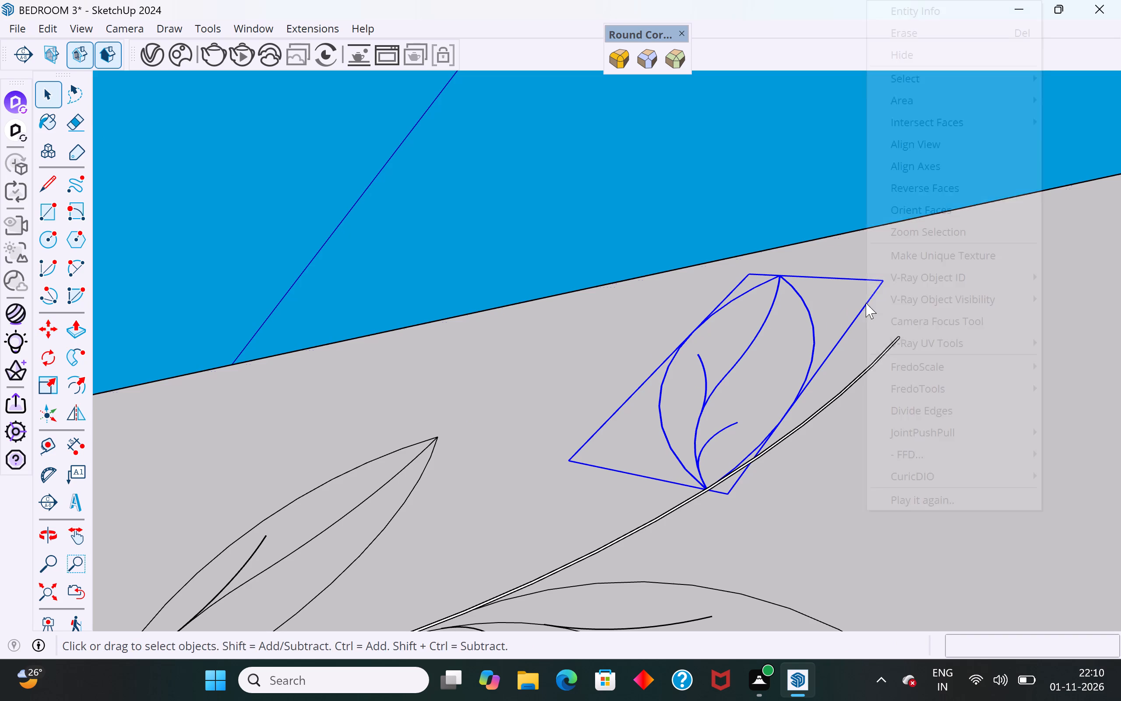
click(797, 196)
click(775, 299)
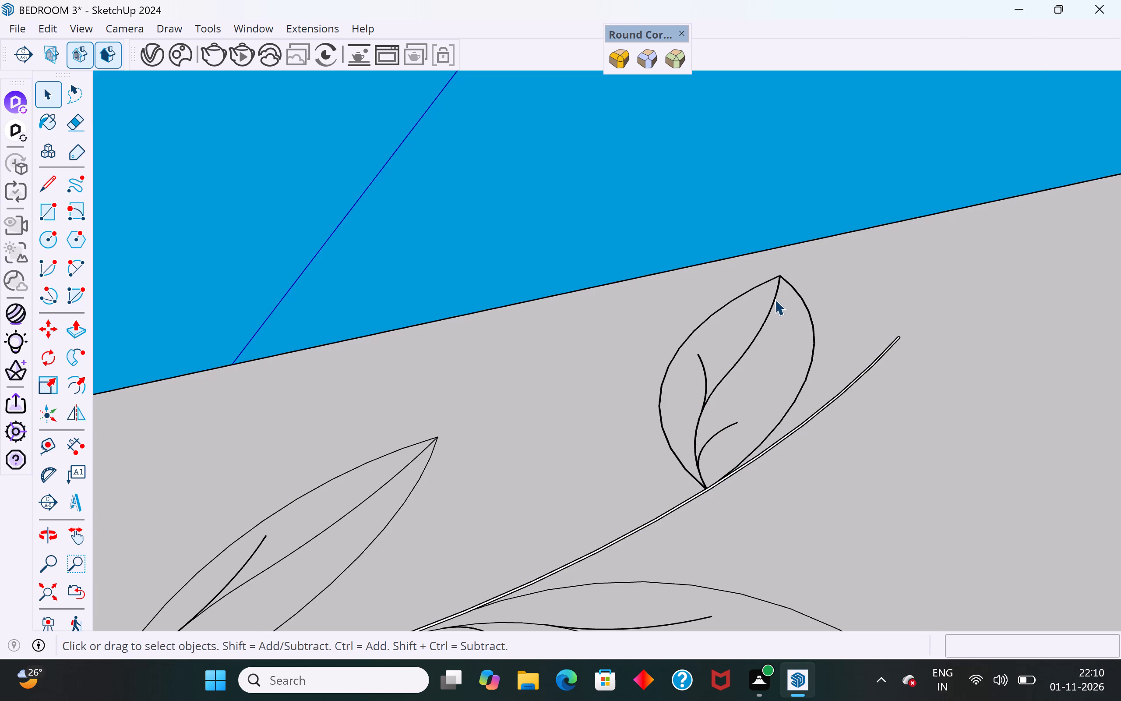
right_click(775, 299)
click(817, 119)
click(792, 144)
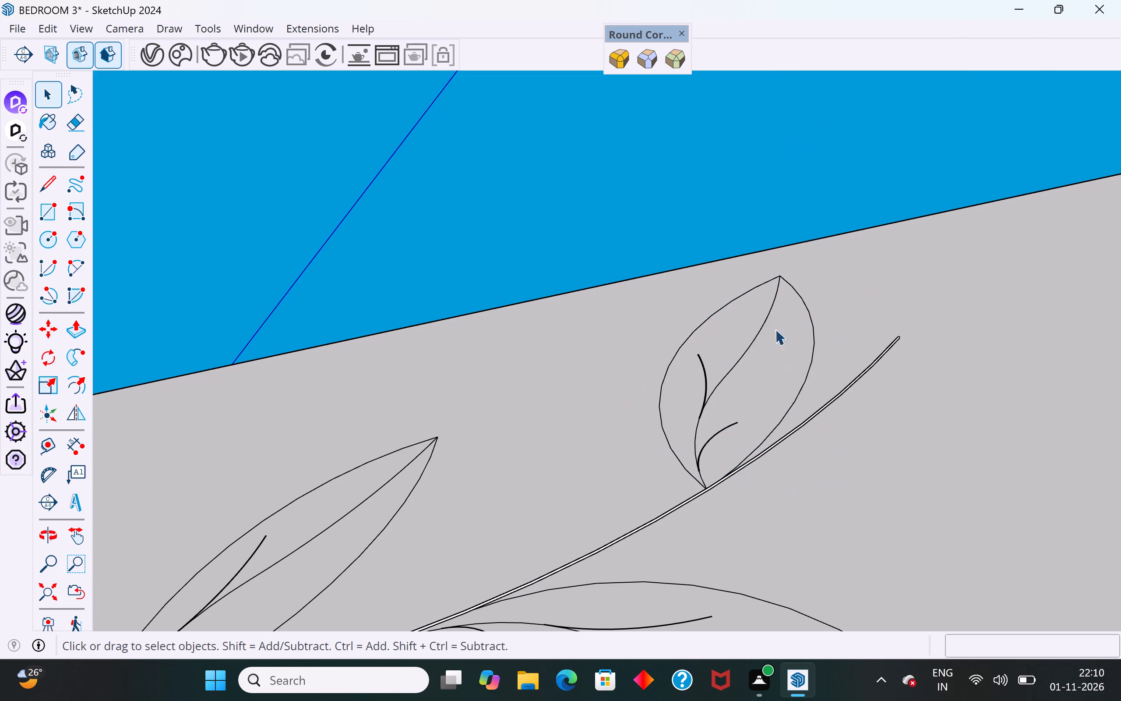
click(771, 356)
click(735, 338)
Move the thick stem tube group about 7 1/4" along the green axis by its bottom corner onto the panel's lower corner.
scroll(800, 266, down, 16)
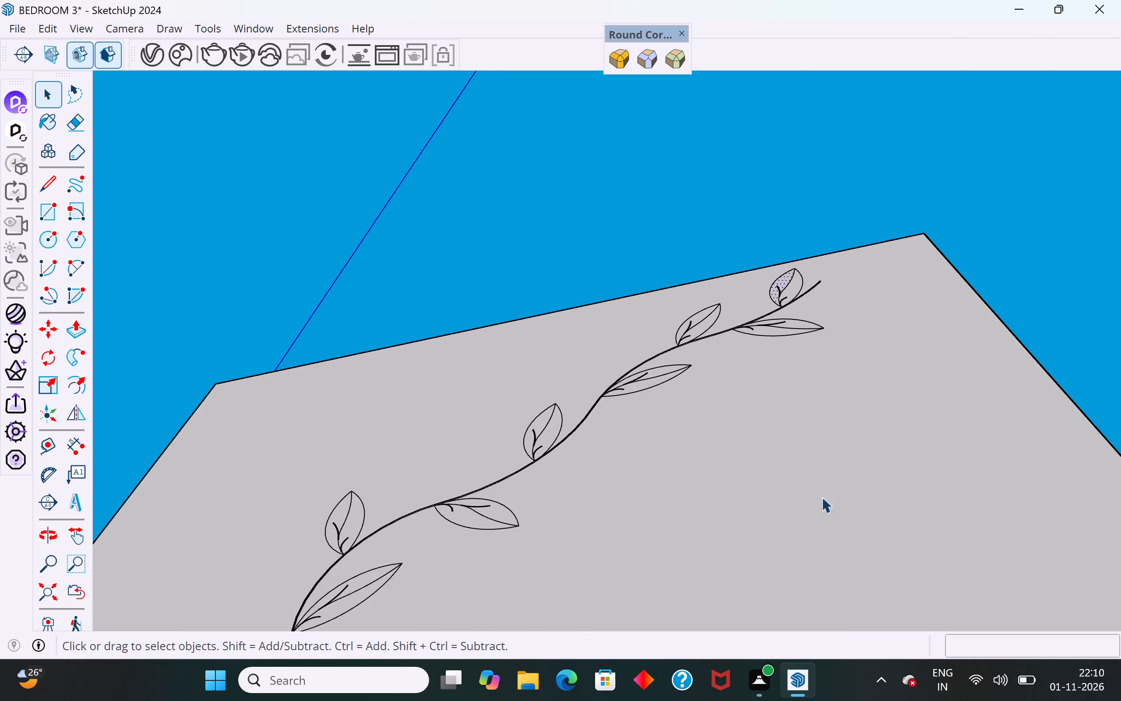
scroll(858, 418, down, 8)
middle_drag(883, 436, 867, 663)
scroll(828, 331, down, 4)
middle_drag(841, 375, 906, 630)
scroll(681, 461, up, 2)
middle_drag(698, 480, 755, 564)
middle_drag(575, 550, 692, 588)
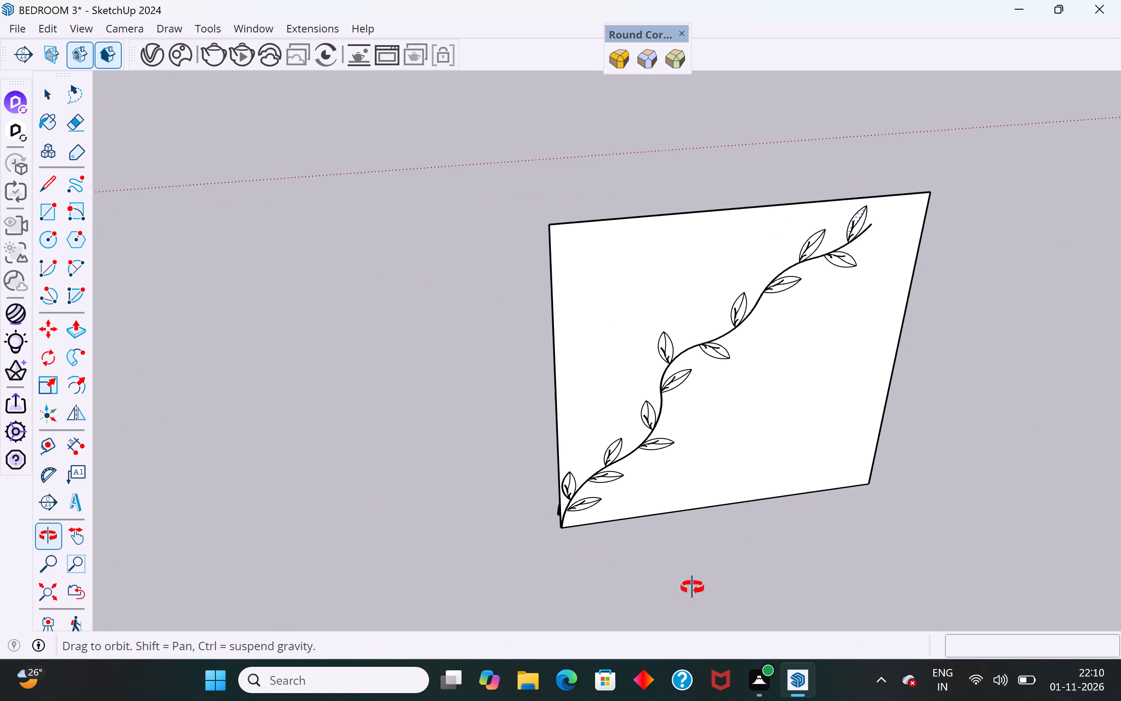
middle_drag(692, 588, 983, 503)
scroll(615, 591, up, 15)
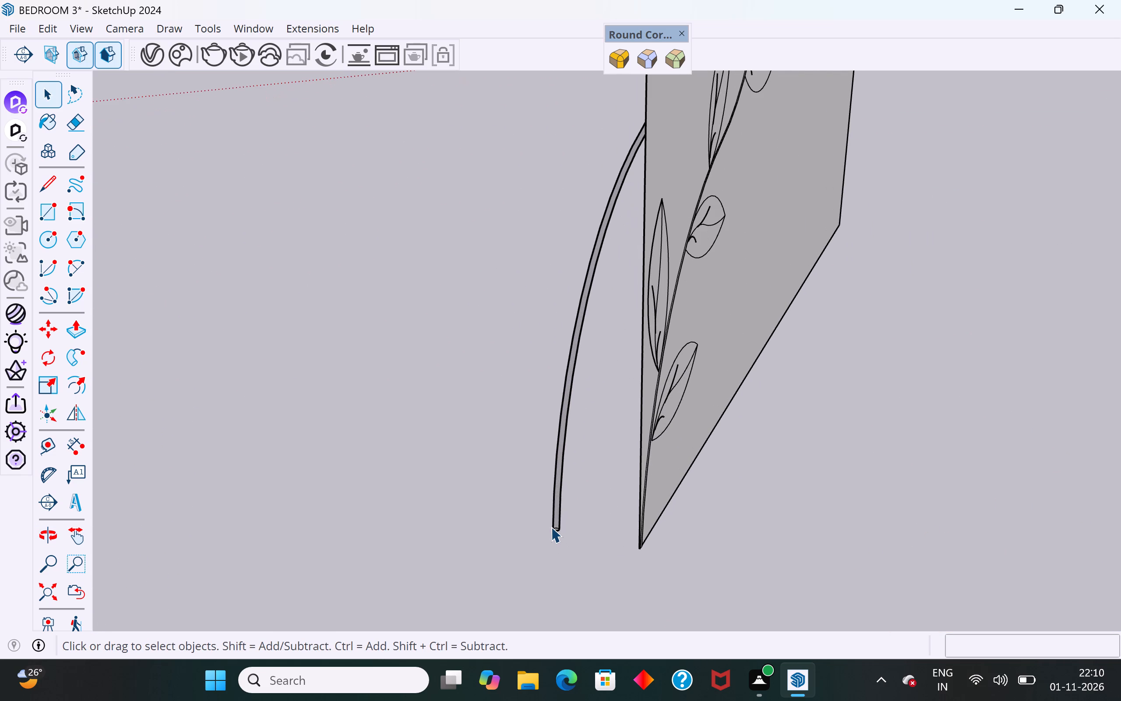
click(552, 527)
key(m)
scroll(525, 568, up, 7)
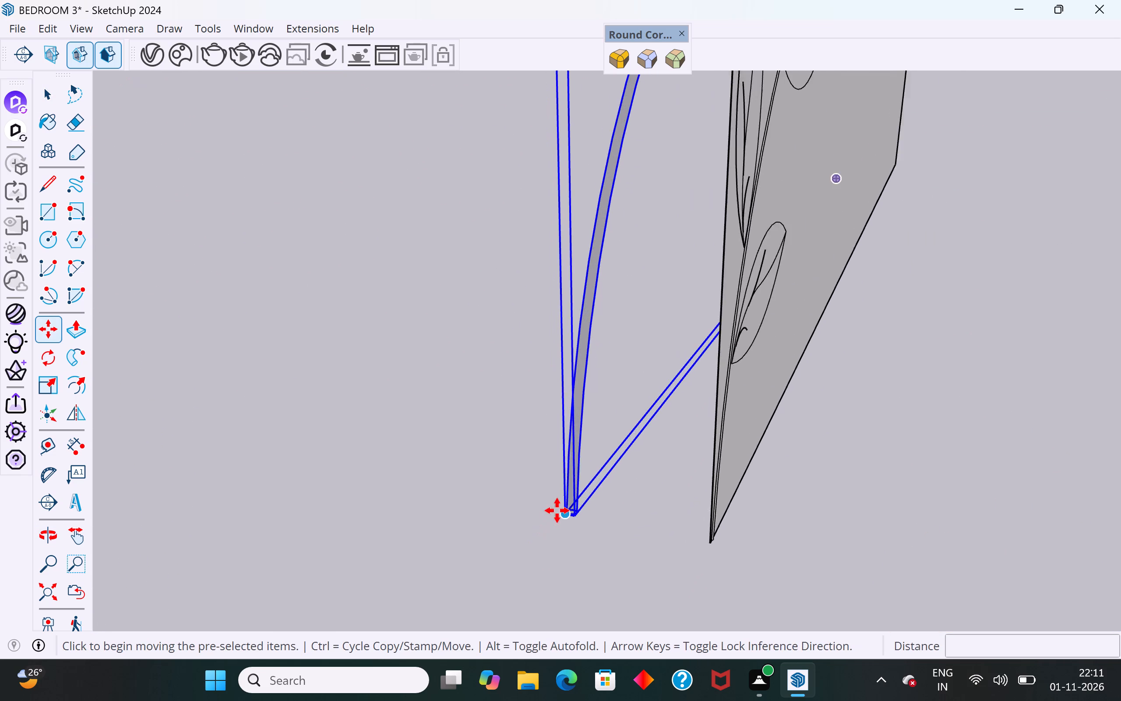
scroll(557, 510, up, 10)
click(564, 517)
scroll(564, 517, down, 12)
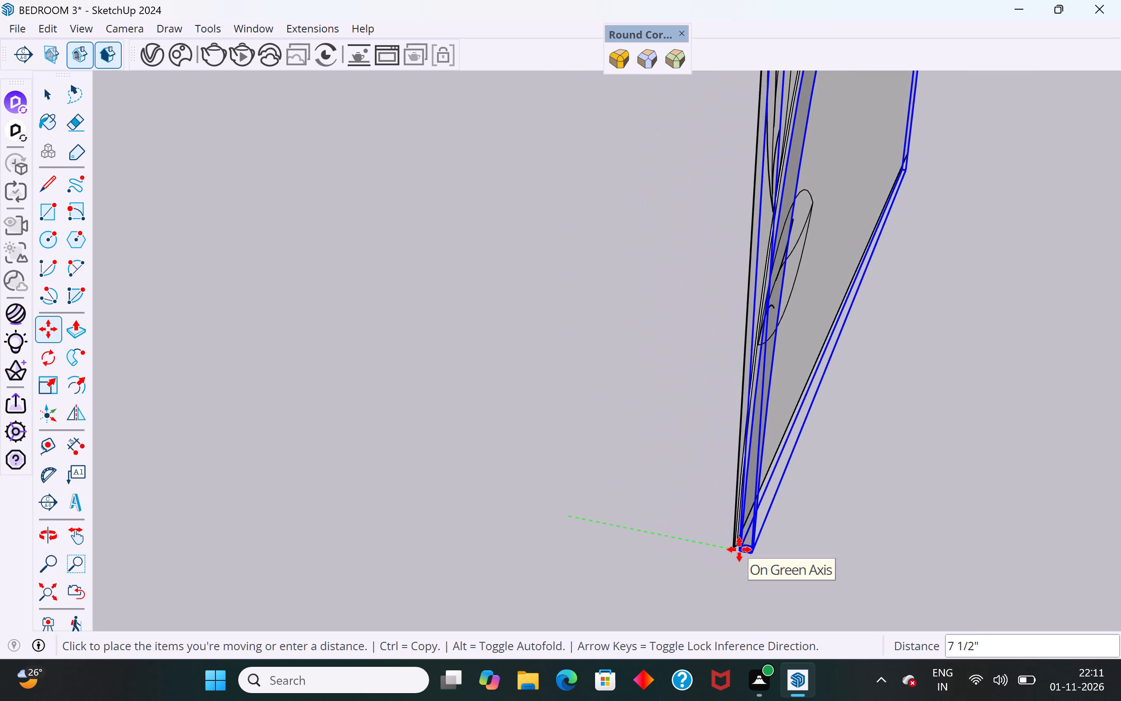
scroll(739, 549, up, 9)
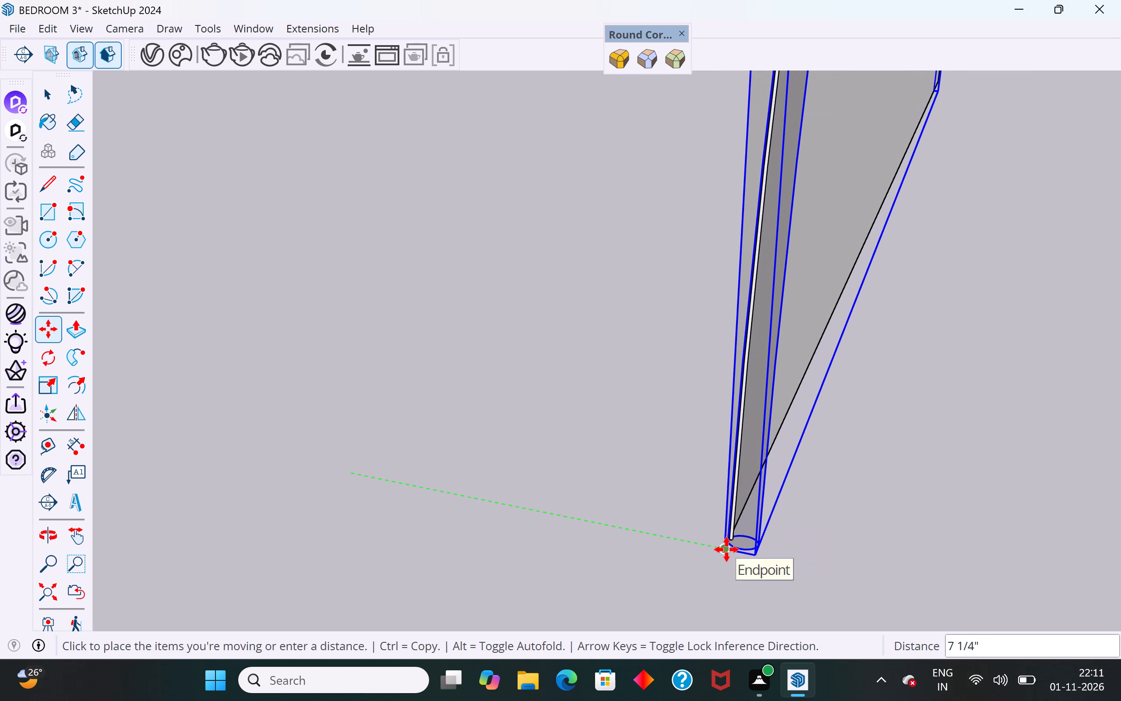
click(724, 548)
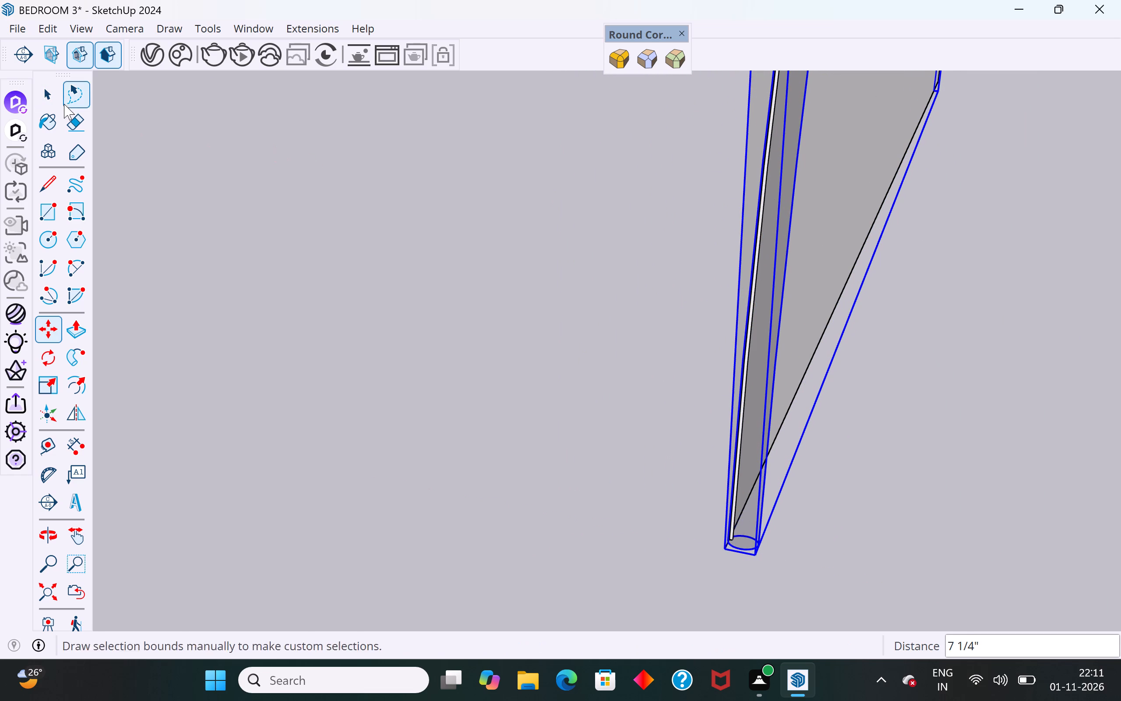
click(51, 83)
click(648, 289)
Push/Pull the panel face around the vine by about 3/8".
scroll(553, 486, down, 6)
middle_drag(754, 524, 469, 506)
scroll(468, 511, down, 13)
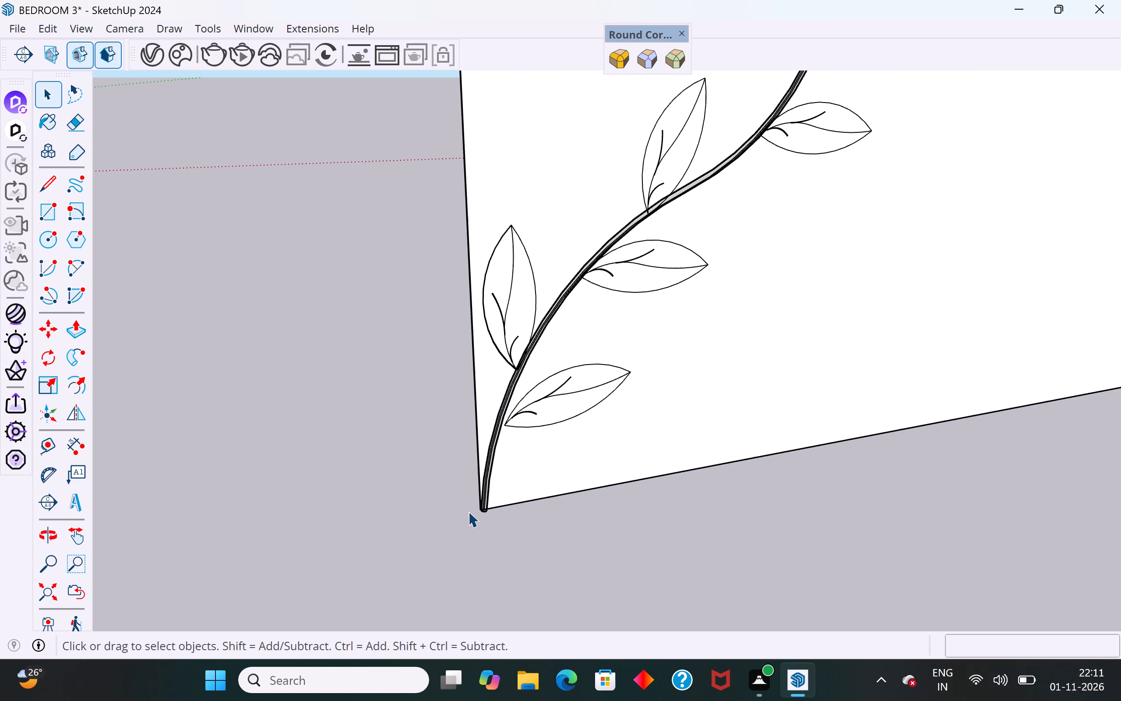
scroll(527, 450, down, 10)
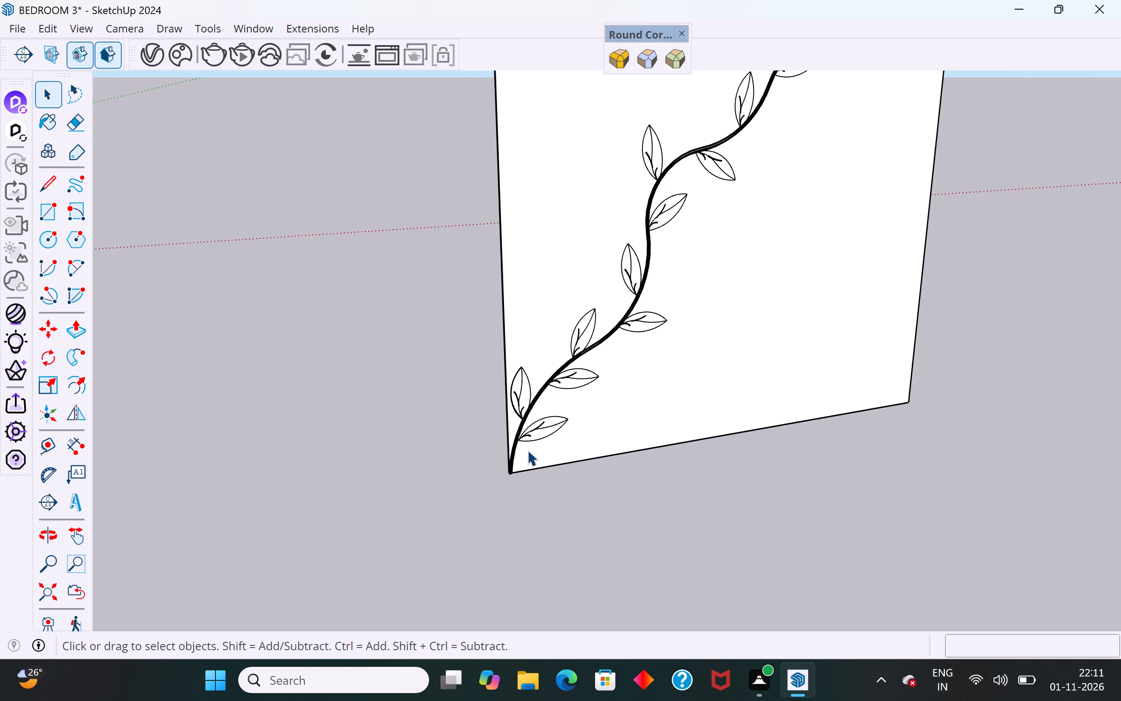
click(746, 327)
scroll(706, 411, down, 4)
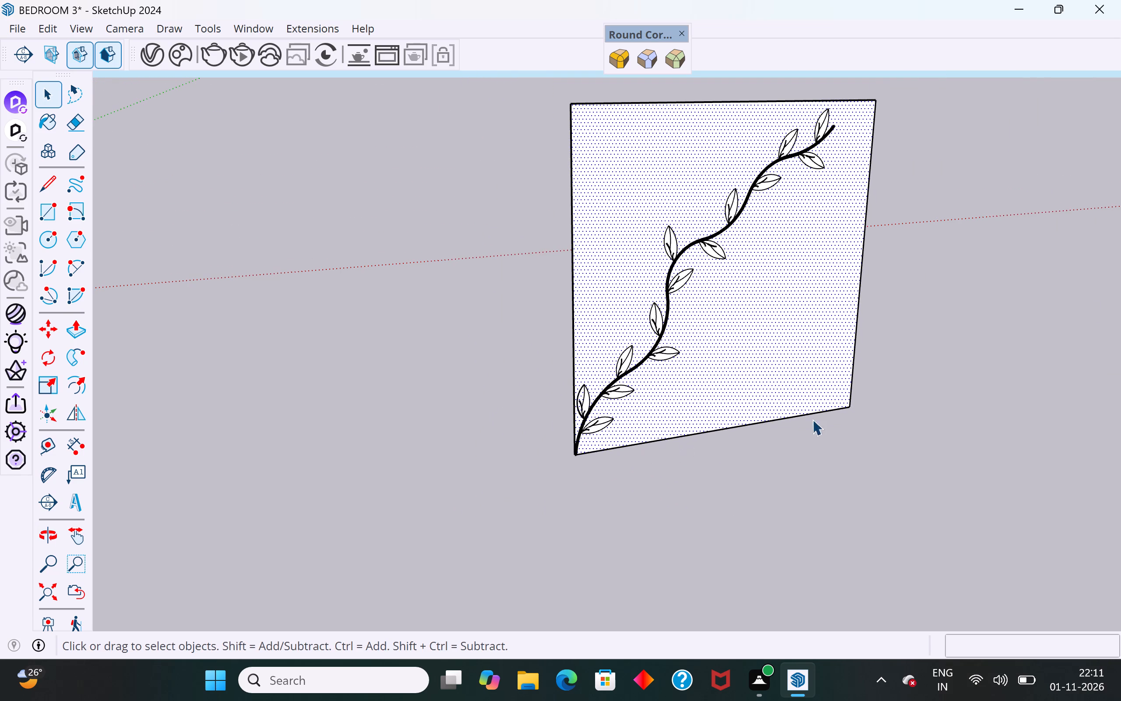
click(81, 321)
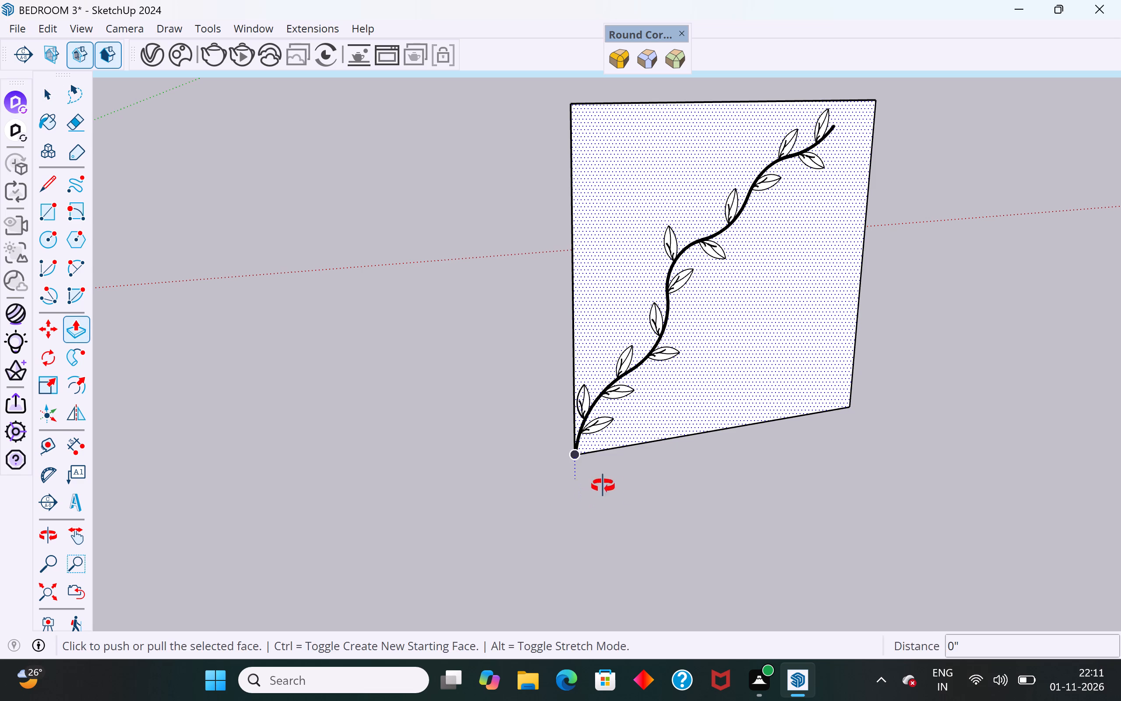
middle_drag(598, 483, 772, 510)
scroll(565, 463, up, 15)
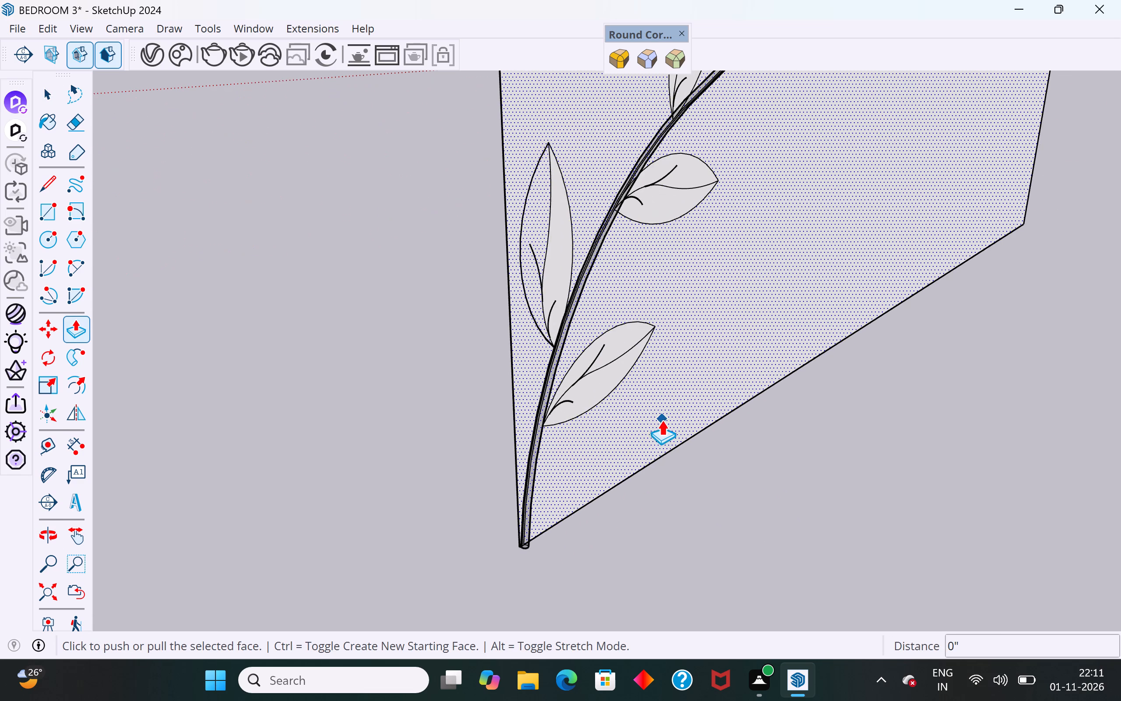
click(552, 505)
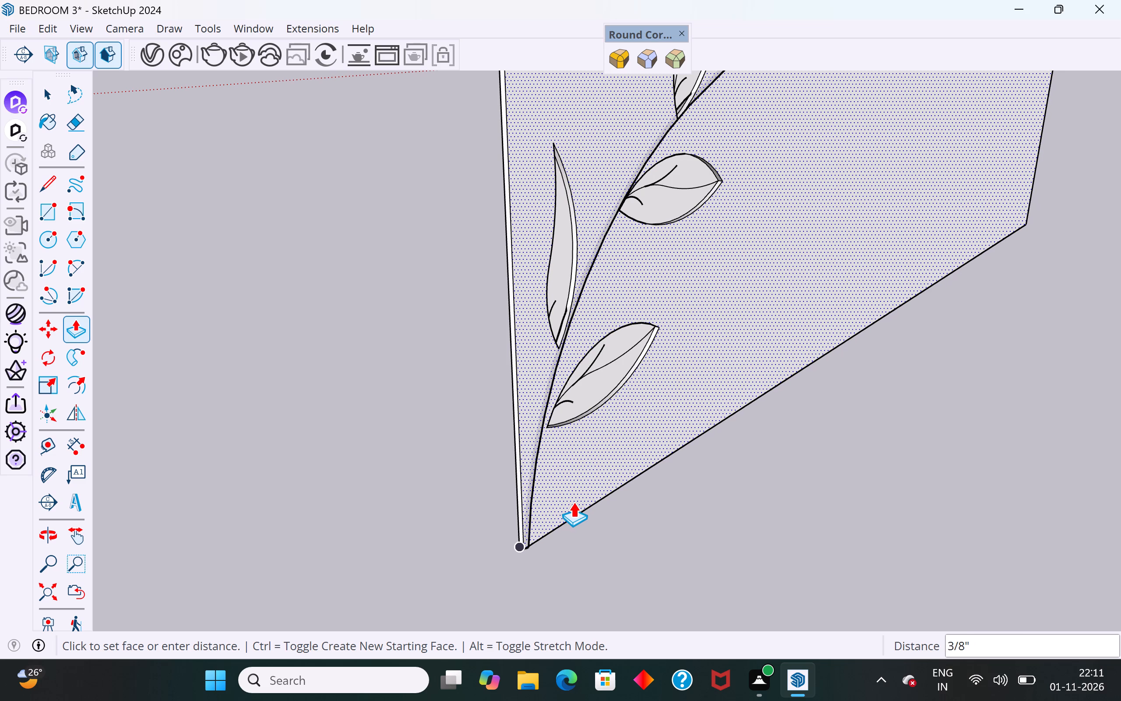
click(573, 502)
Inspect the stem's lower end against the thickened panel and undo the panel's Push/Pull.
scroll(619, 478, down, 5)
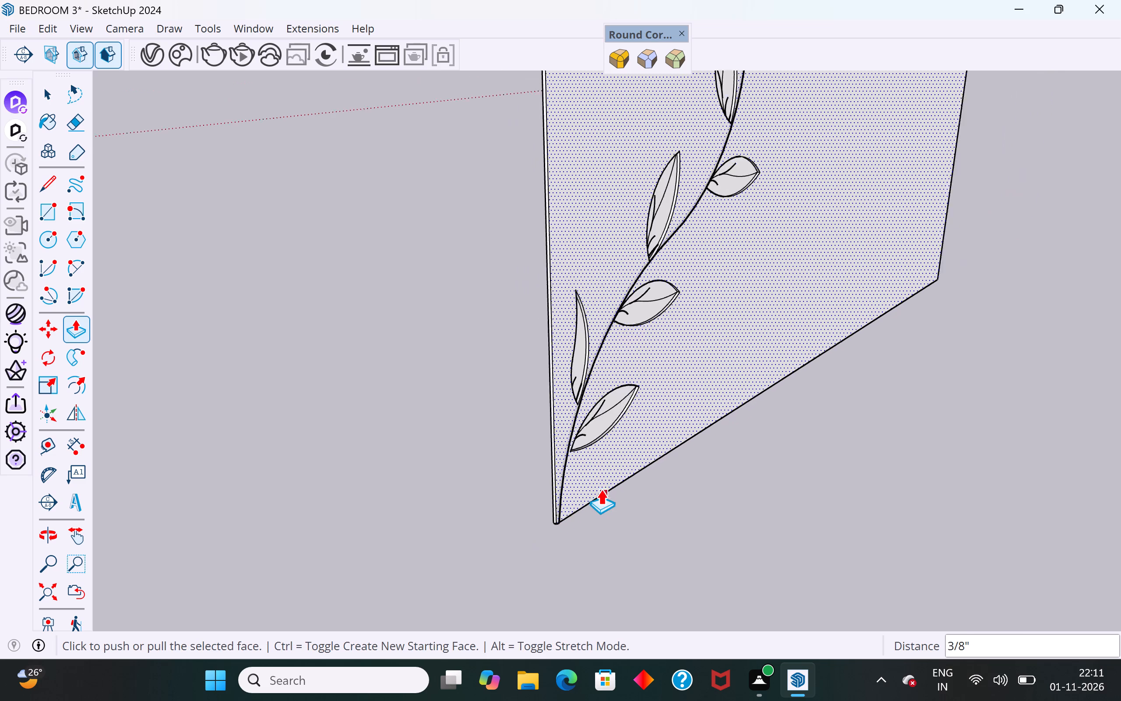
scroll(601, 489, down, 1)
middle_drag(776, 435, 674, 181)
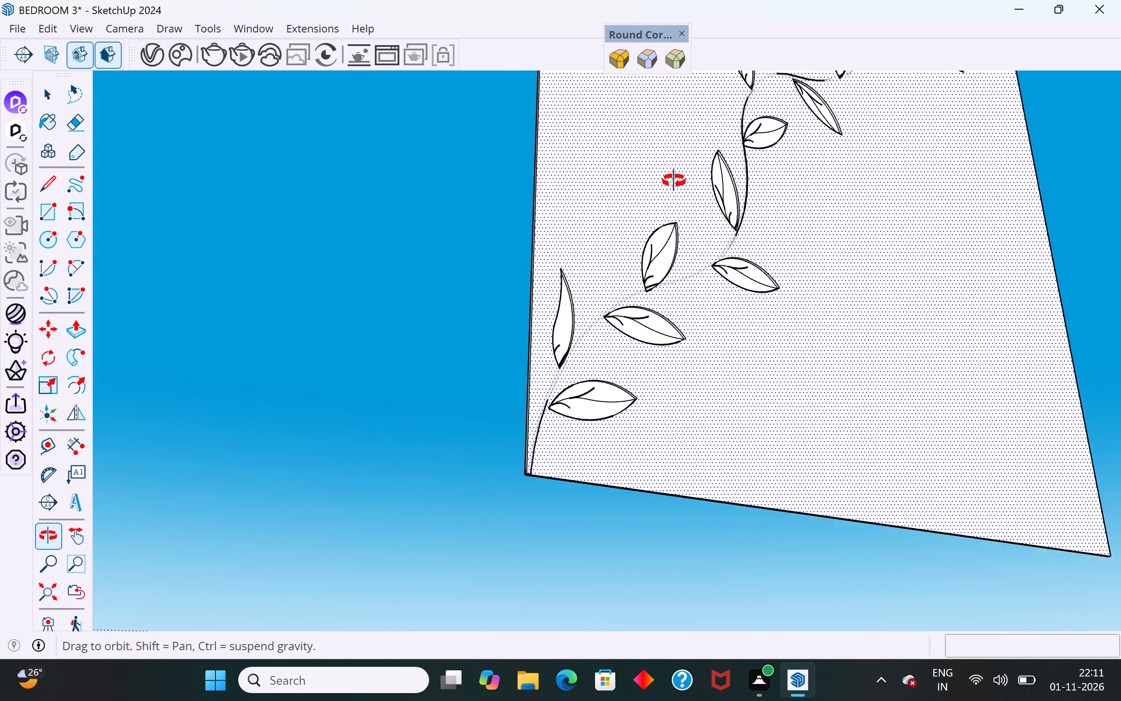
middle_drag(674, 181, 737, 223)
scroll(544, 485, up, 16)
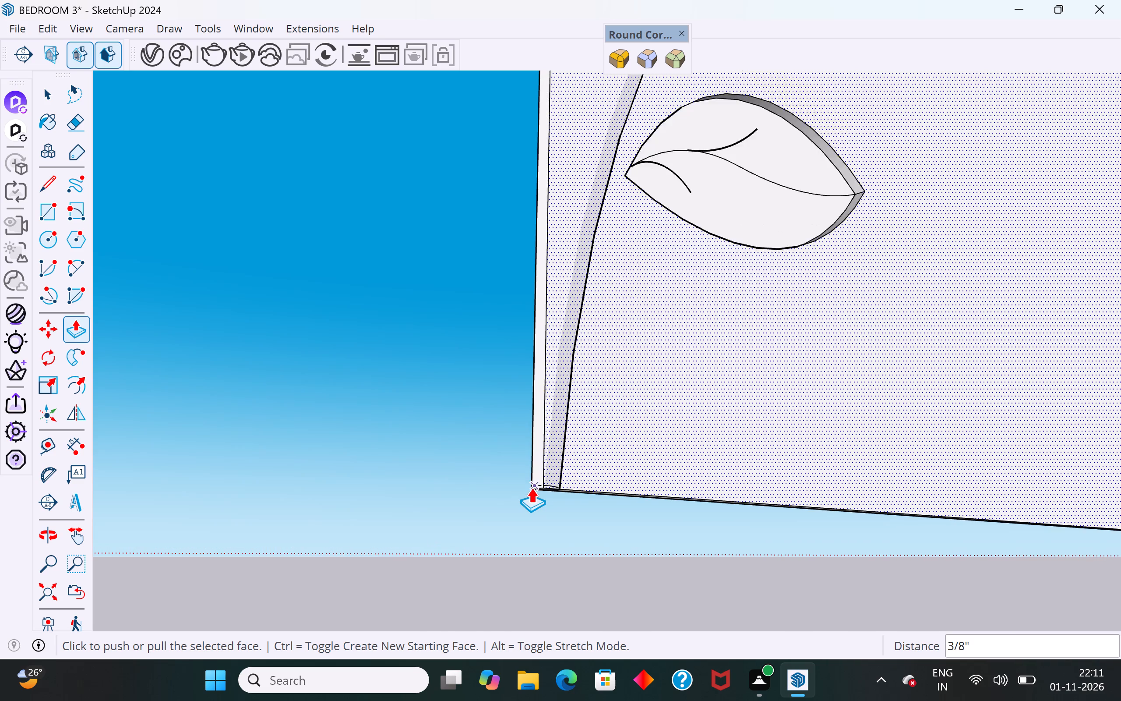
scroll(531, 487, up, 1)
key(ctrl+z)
Open the thick stem tube group for editing and hide the circular face at its bottom end.
scroll(544, 476, up, 5)
middle_drag(550, 495, 574, 426)
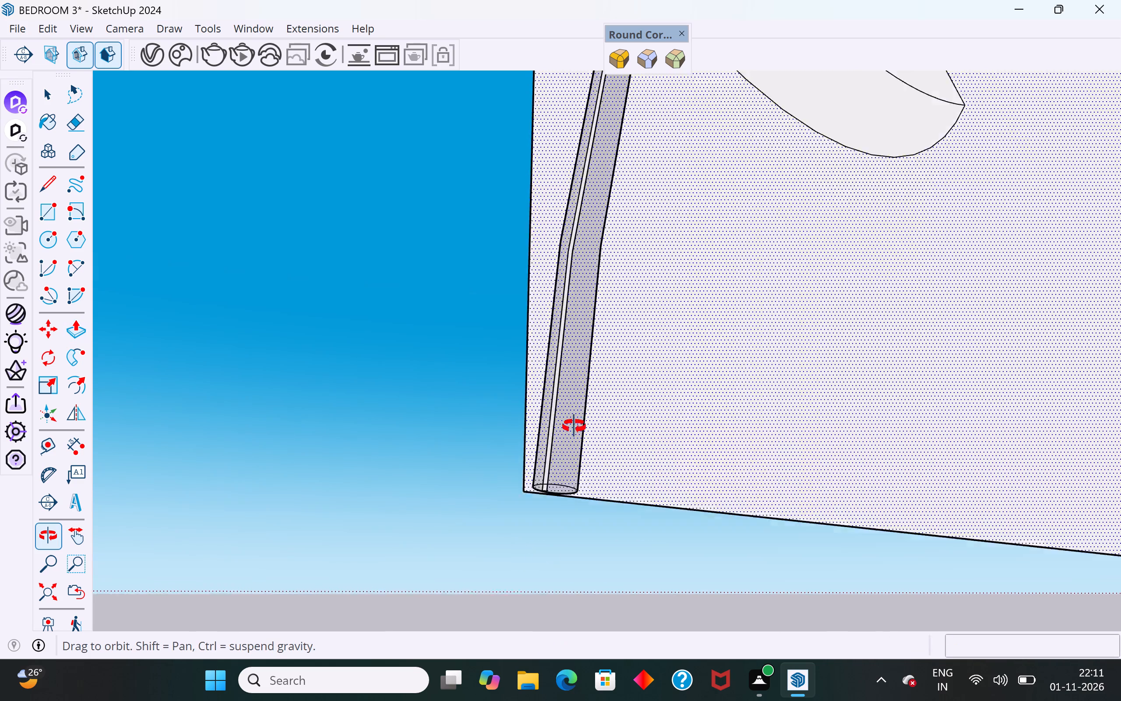
middle_drag(574, 426, 650, 157)
click(57, 92)
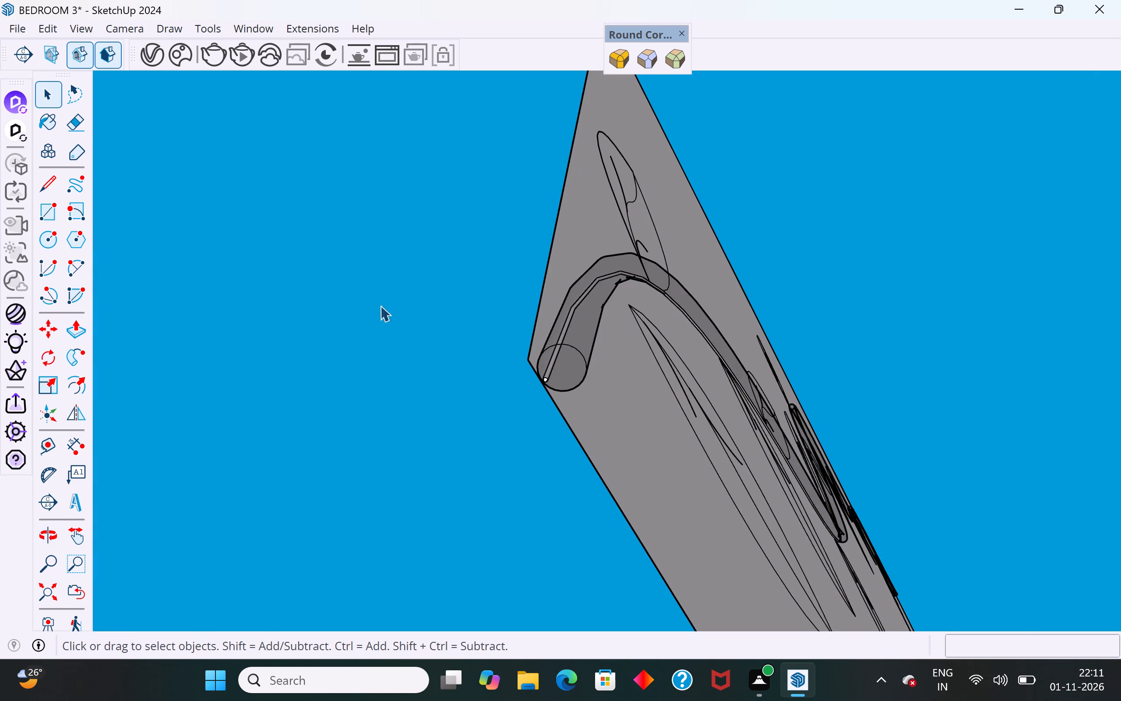
scroll(606, 379, up, 5)
click(535, 364)
double_click(532, 374)
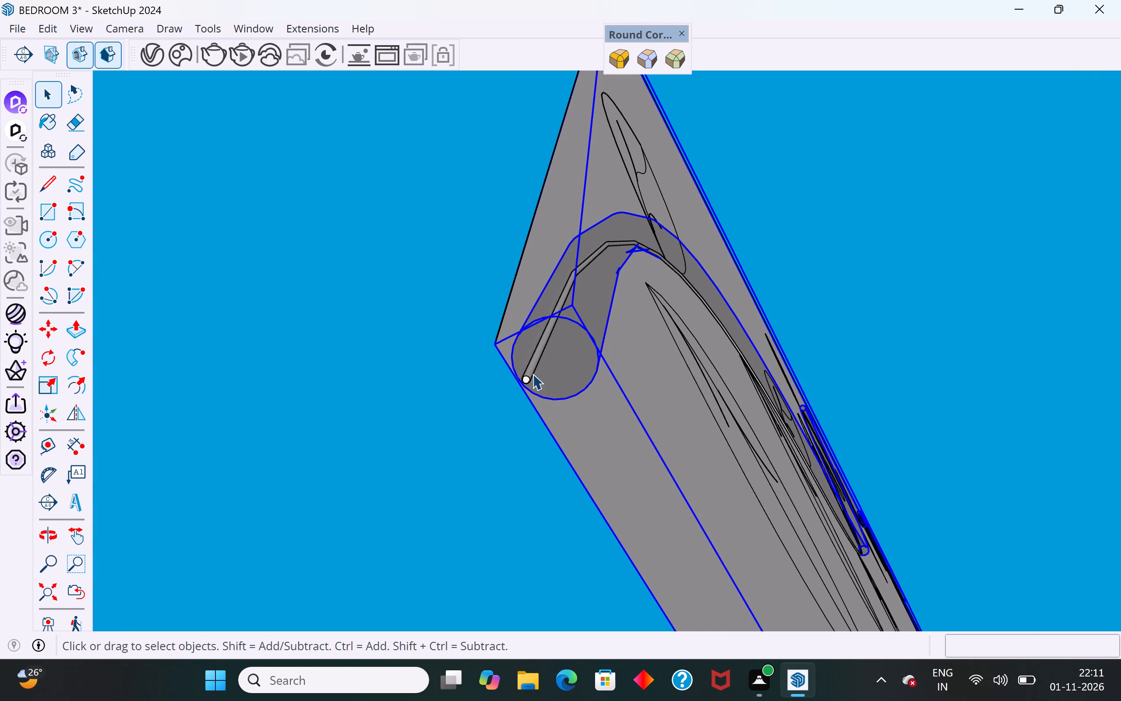
double_click(533, 372)
click(533, 363)
middle_drag(557, 367, 533, 409)
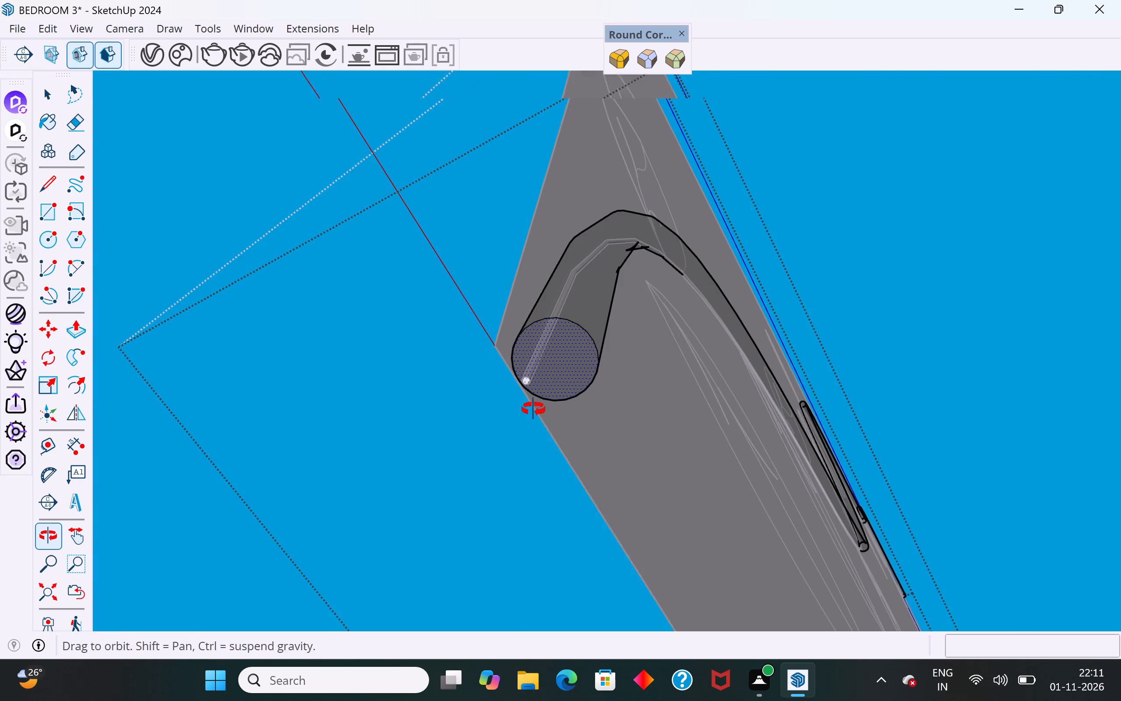
middle_drag(533, 409, 468, 547)
right_click(547, 461)
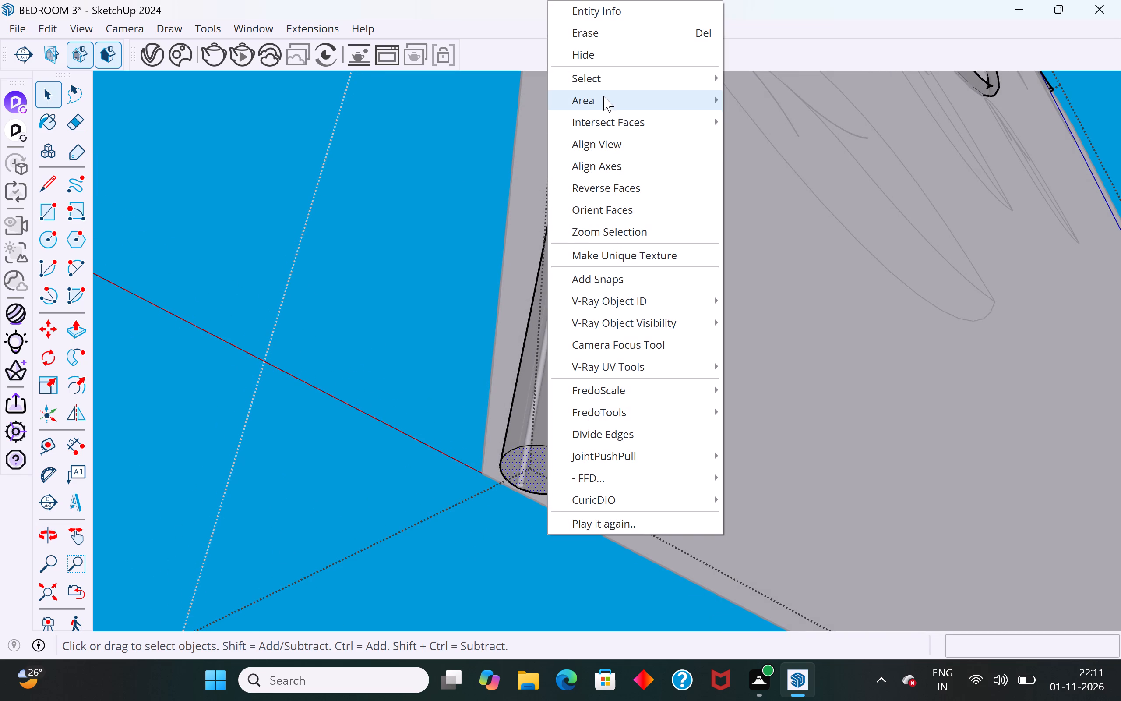
click(605, 49)
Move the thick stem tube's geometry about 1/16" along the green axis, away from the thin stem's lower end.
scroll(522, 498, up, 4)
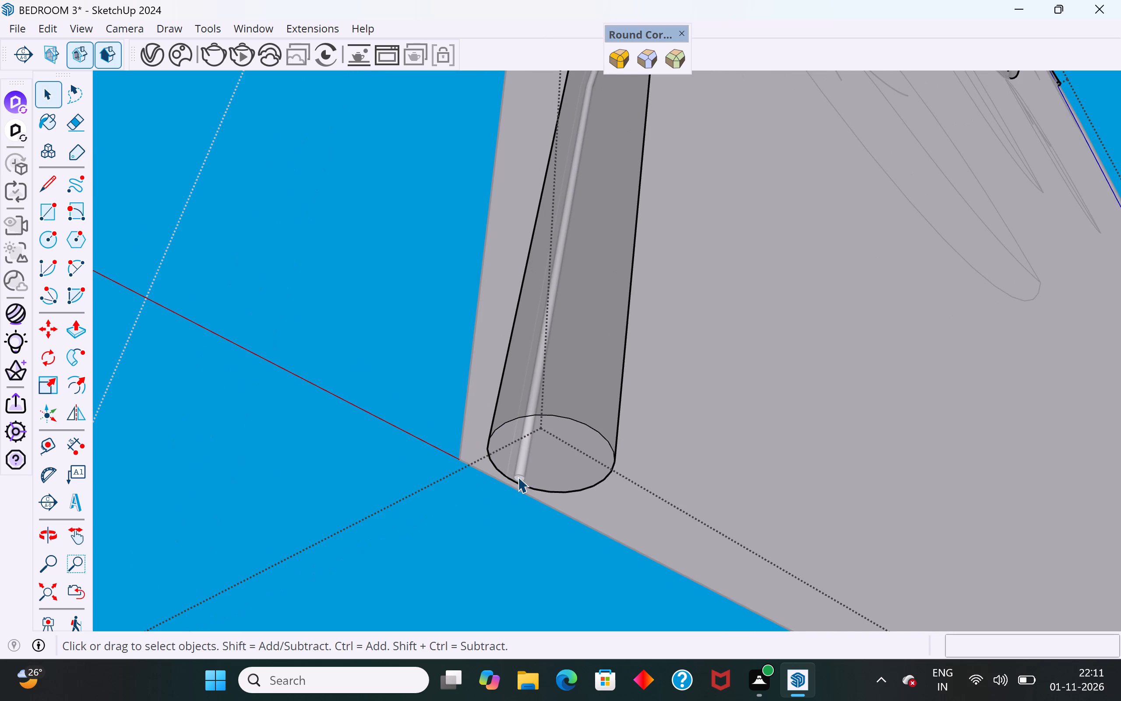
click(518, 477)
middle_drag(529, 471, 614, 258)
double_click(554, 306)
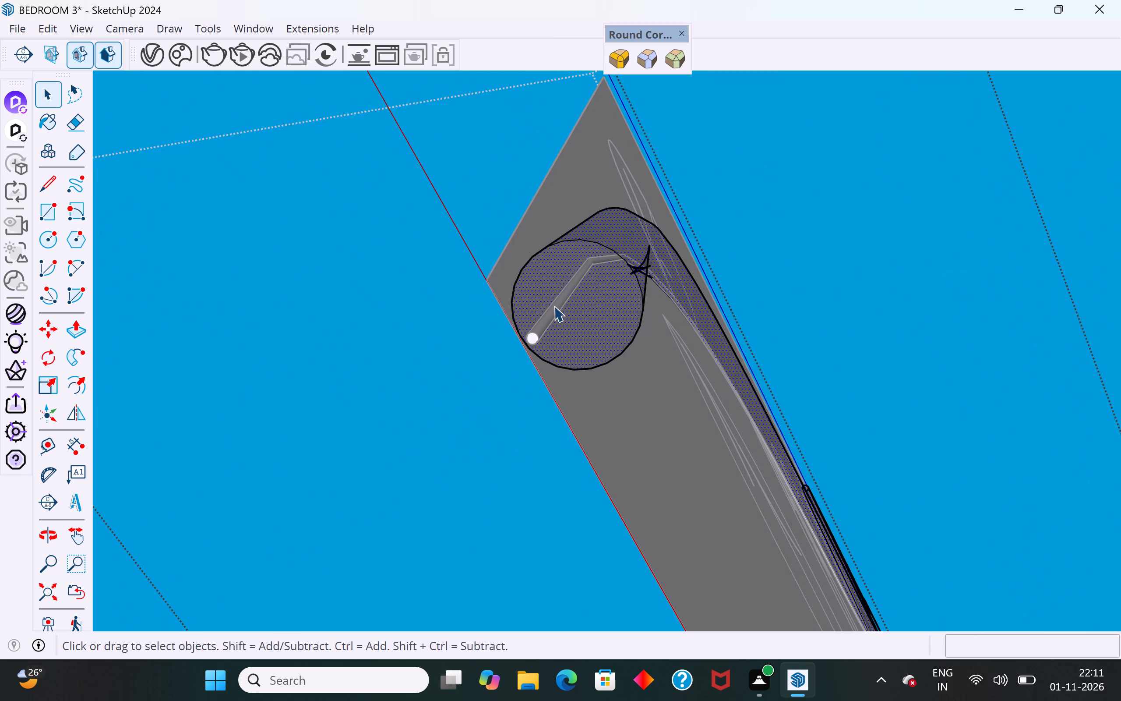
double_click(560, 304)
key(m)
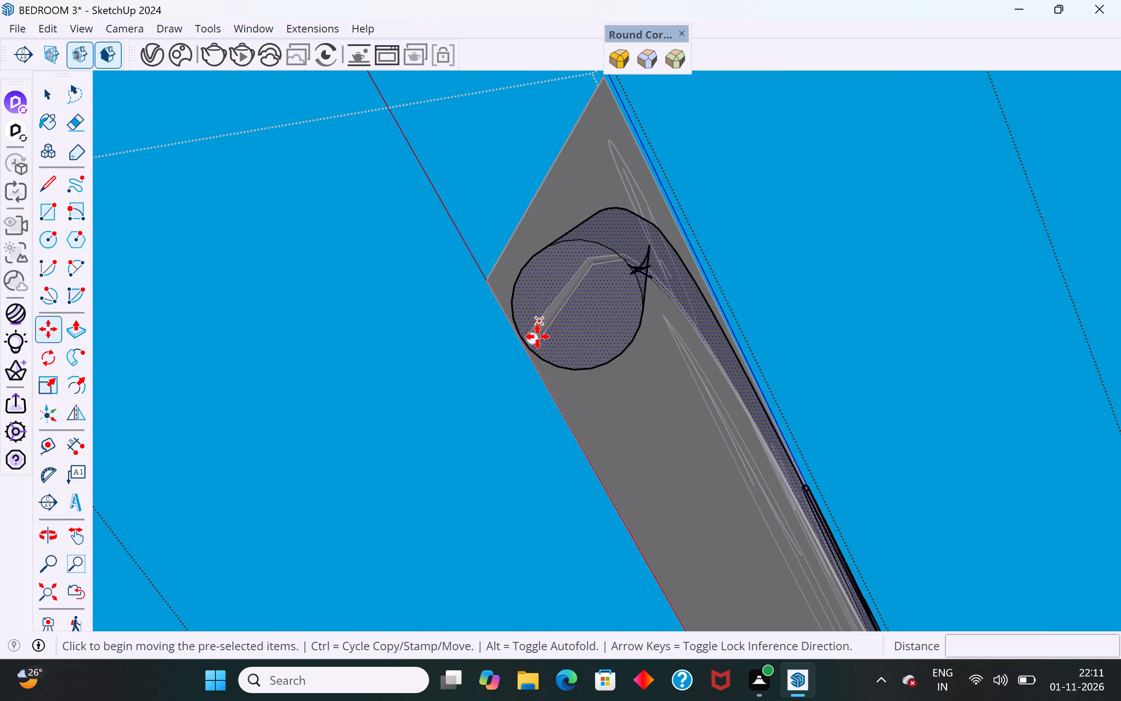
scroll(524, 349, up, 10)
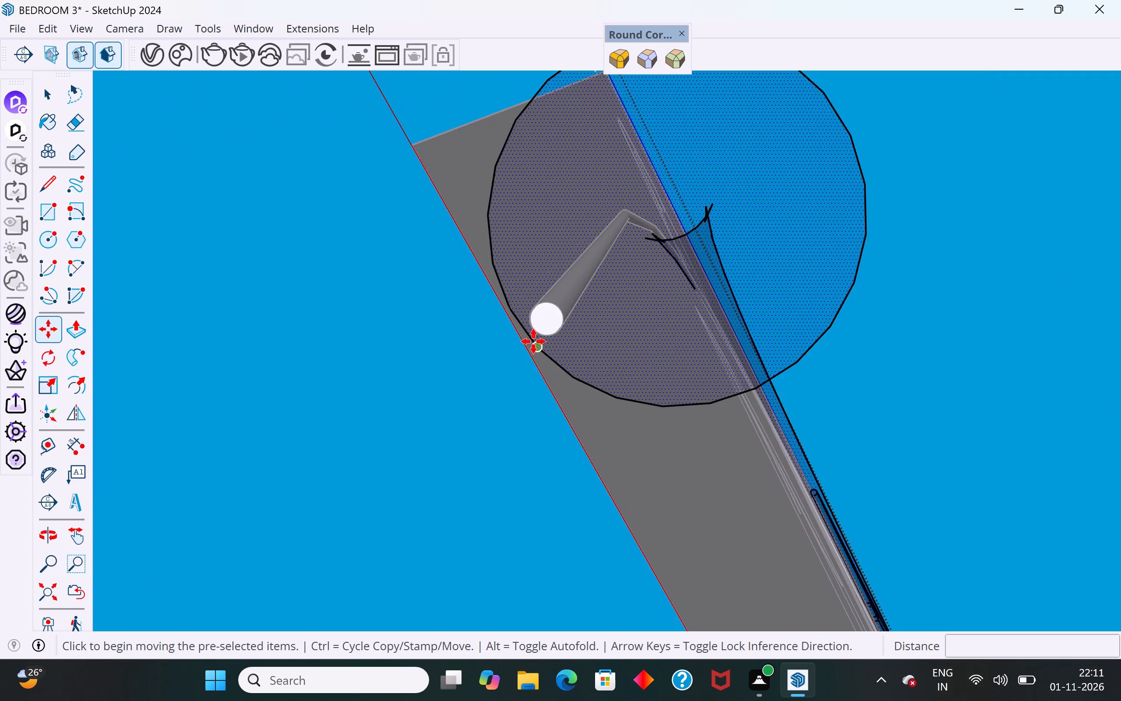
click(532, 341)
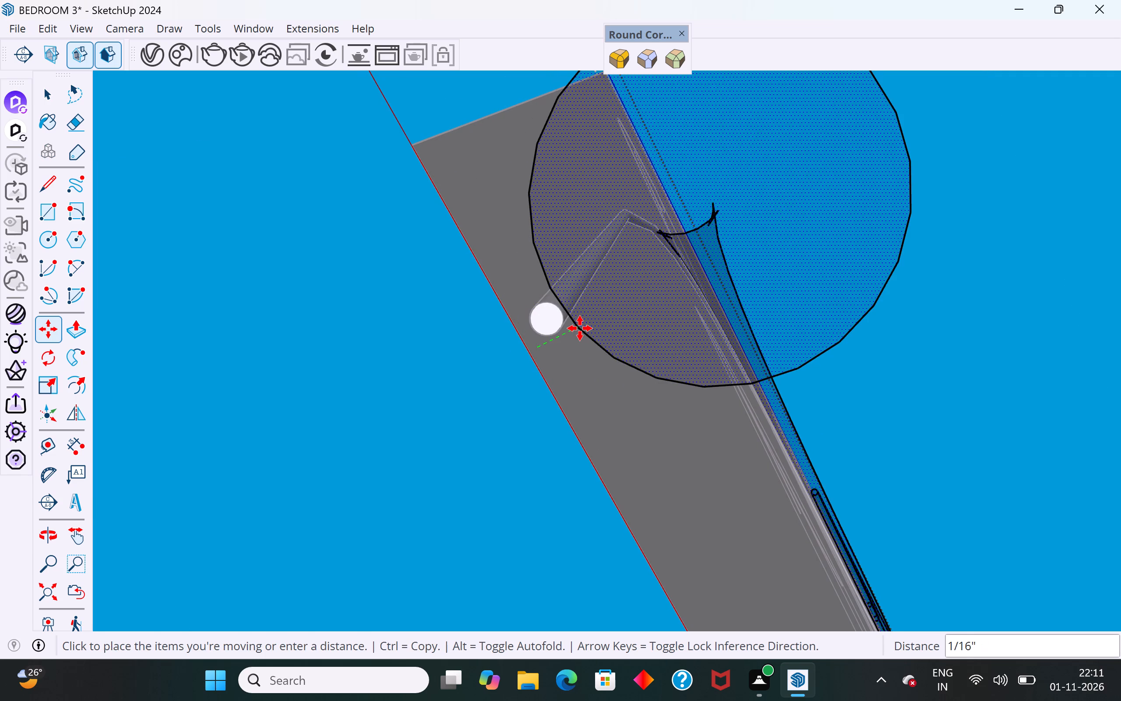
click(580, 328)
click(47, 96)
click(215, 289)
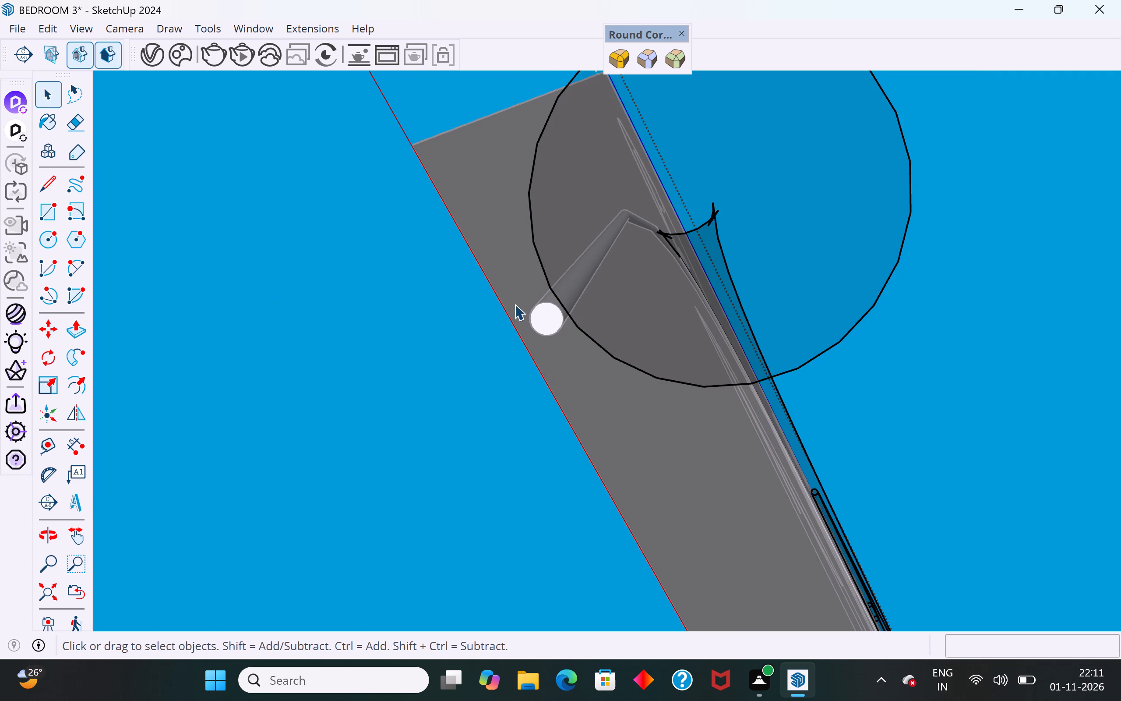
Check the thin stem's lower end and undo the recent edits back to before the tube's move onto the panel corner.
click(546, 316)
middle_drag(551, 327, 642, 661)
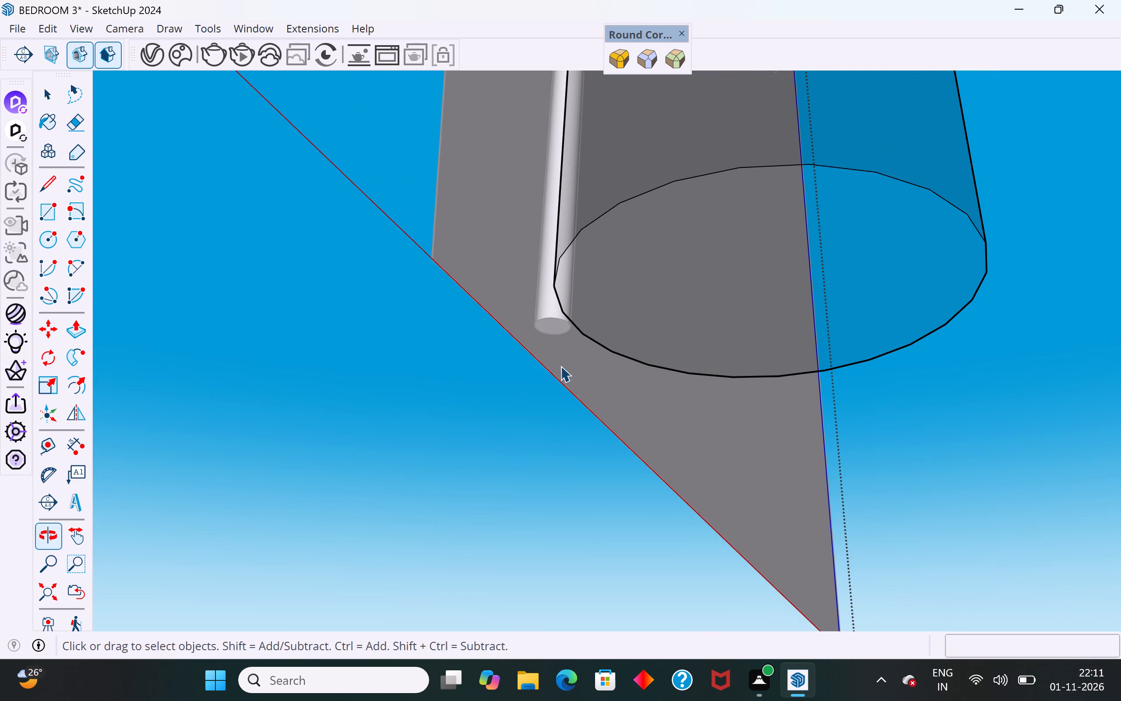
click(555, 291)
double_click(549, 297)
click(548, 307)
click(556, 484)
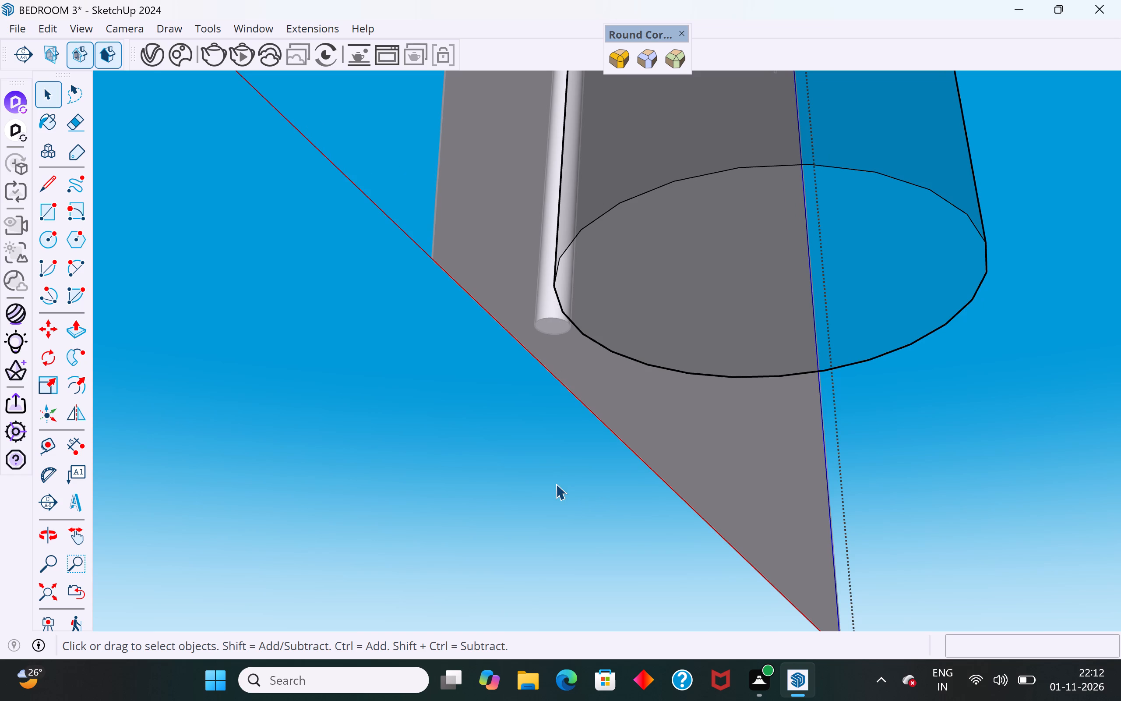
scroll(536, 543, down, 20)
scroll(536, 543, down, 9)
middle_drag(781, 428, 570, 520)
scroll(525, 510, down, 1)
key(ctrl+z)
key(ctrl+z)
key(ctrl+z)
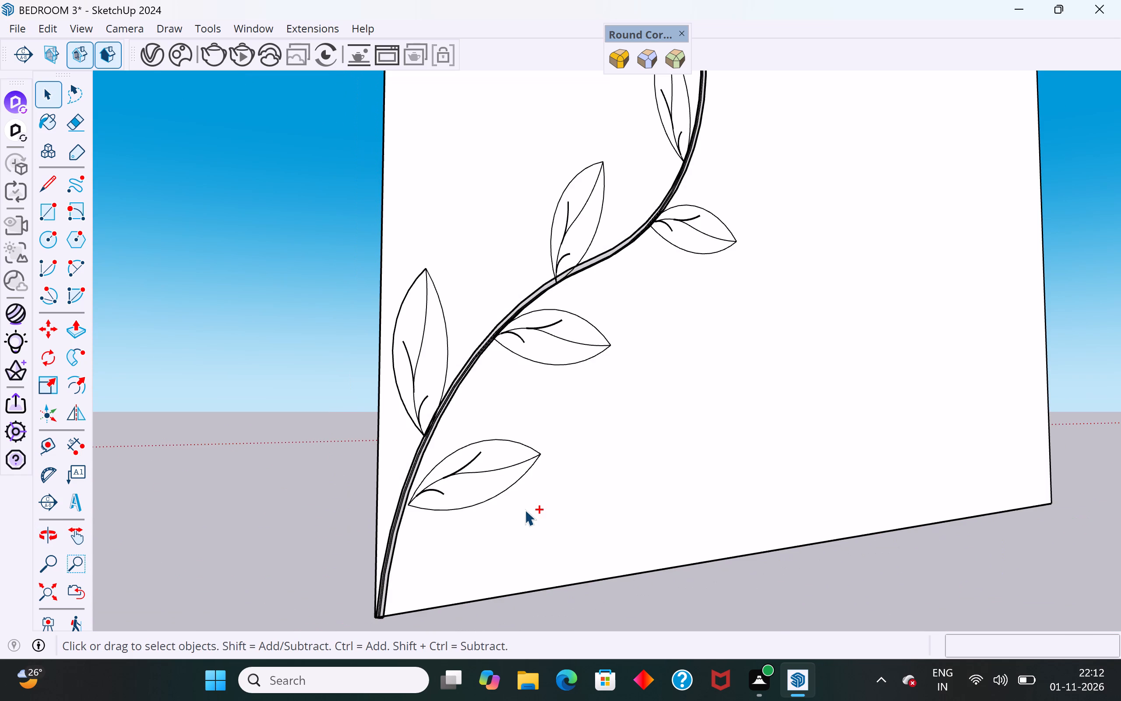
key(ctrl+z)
Push/Pull the lower half of the vine's lowest leaf by about 1/4".
middle_drag(448, 584, 519, 469)
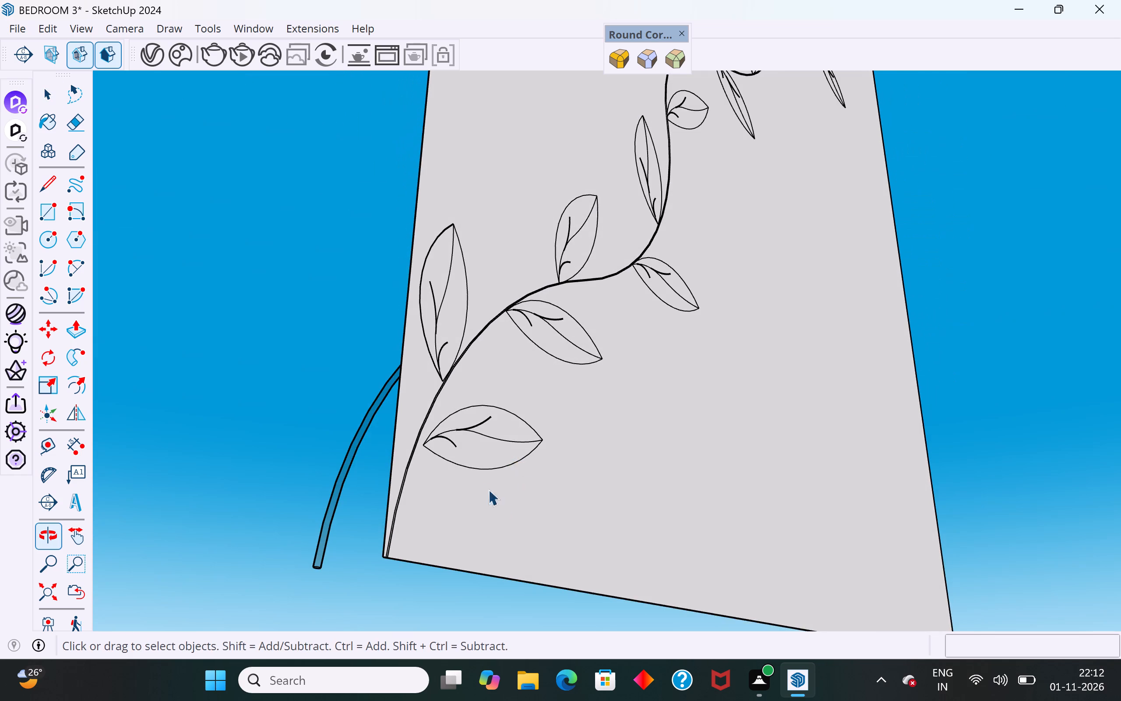
scroll(475, 461, up, 3)
click(472, 523)
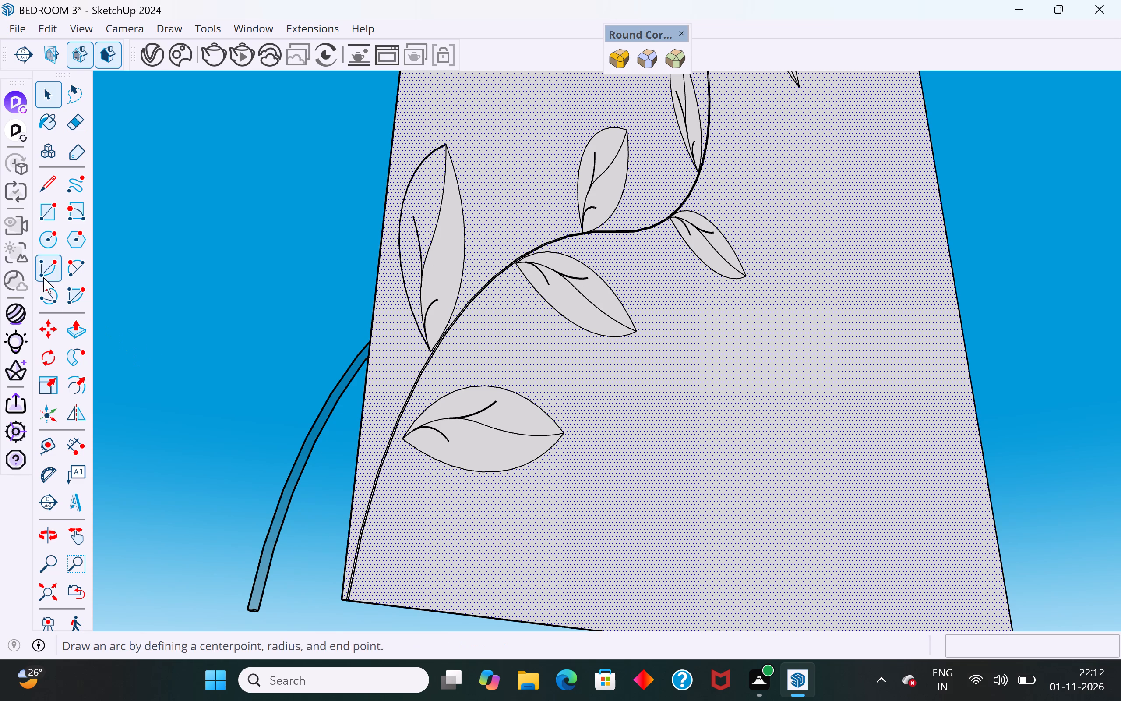
click(504, 460)
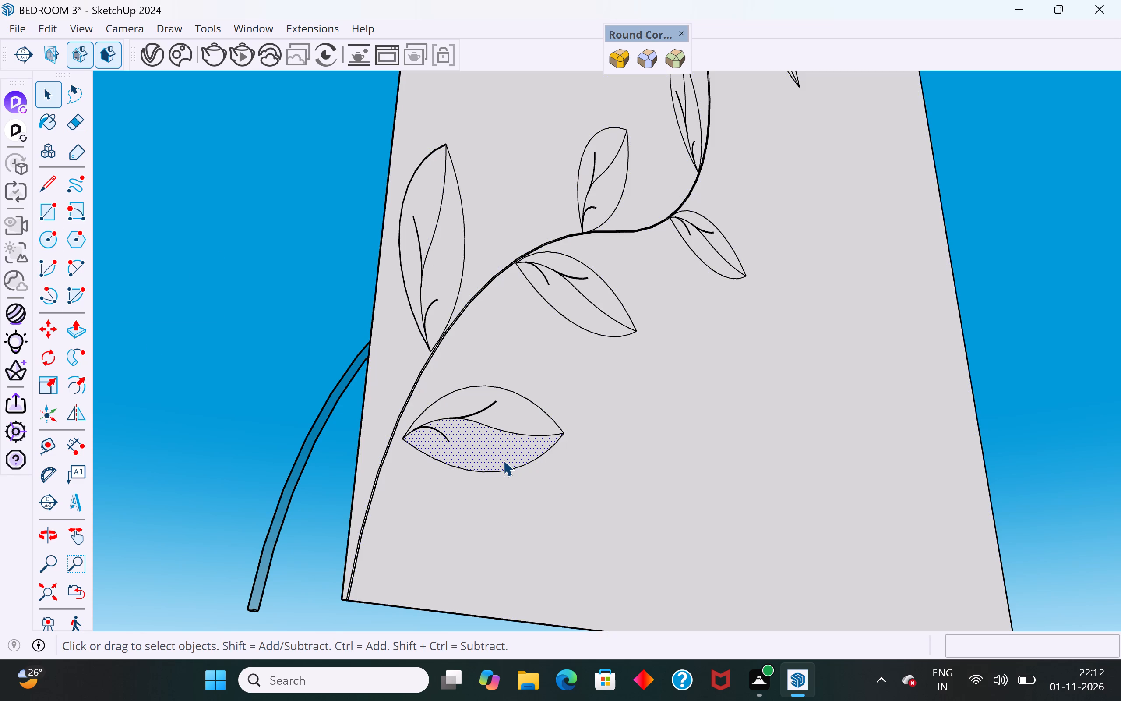
middle_drag(514, 458, 677, 562)
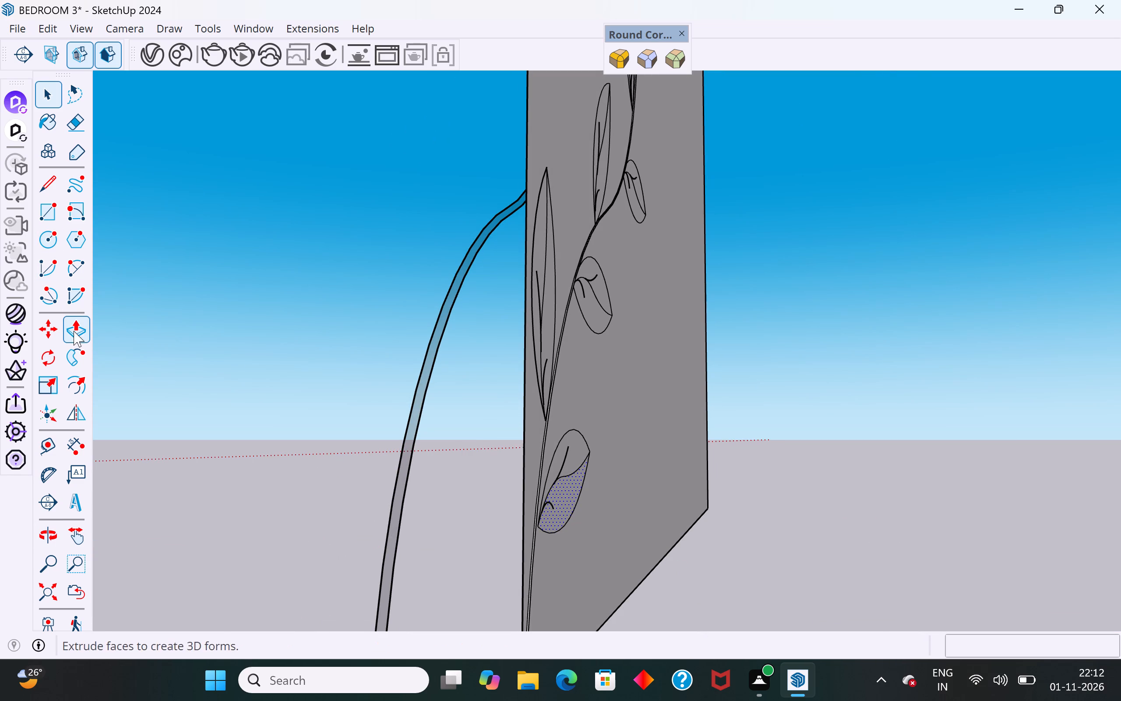
click(78, 331)
scroll(565, 491, up, 4)
click(564, 490)
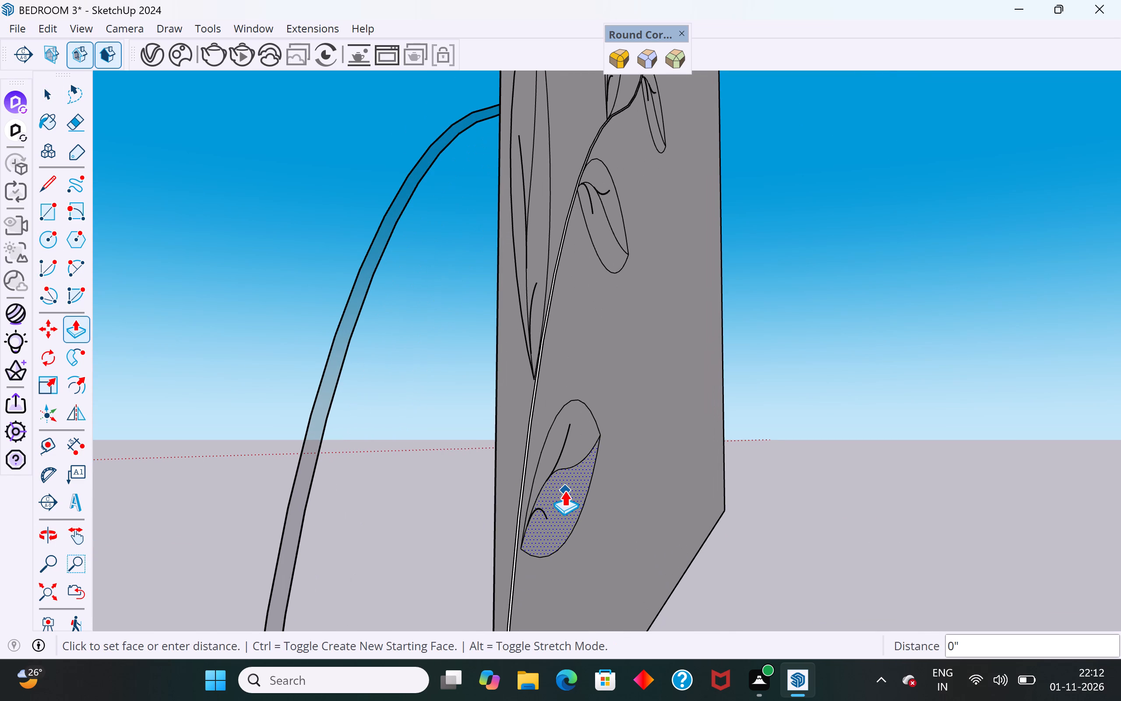
click(558, 489)
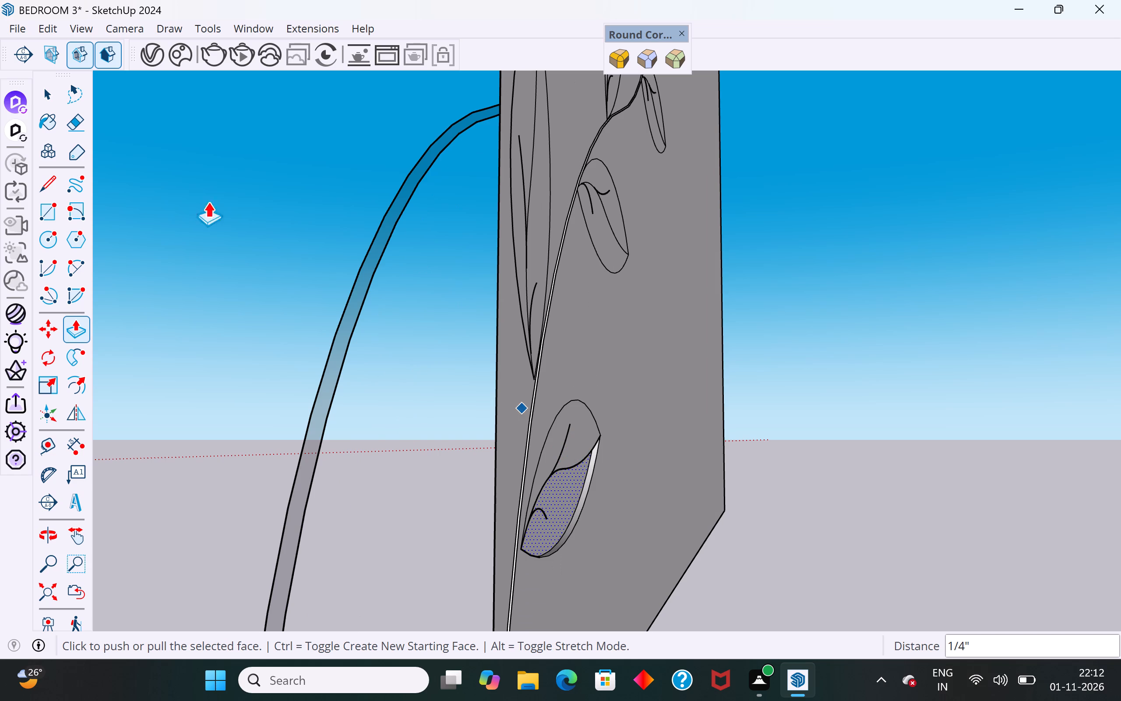
click(55, 103)
Push/Pull the upper half of the vine's lowest leaf by about 1/8".
middle_drag(939, 406, 704, 416)
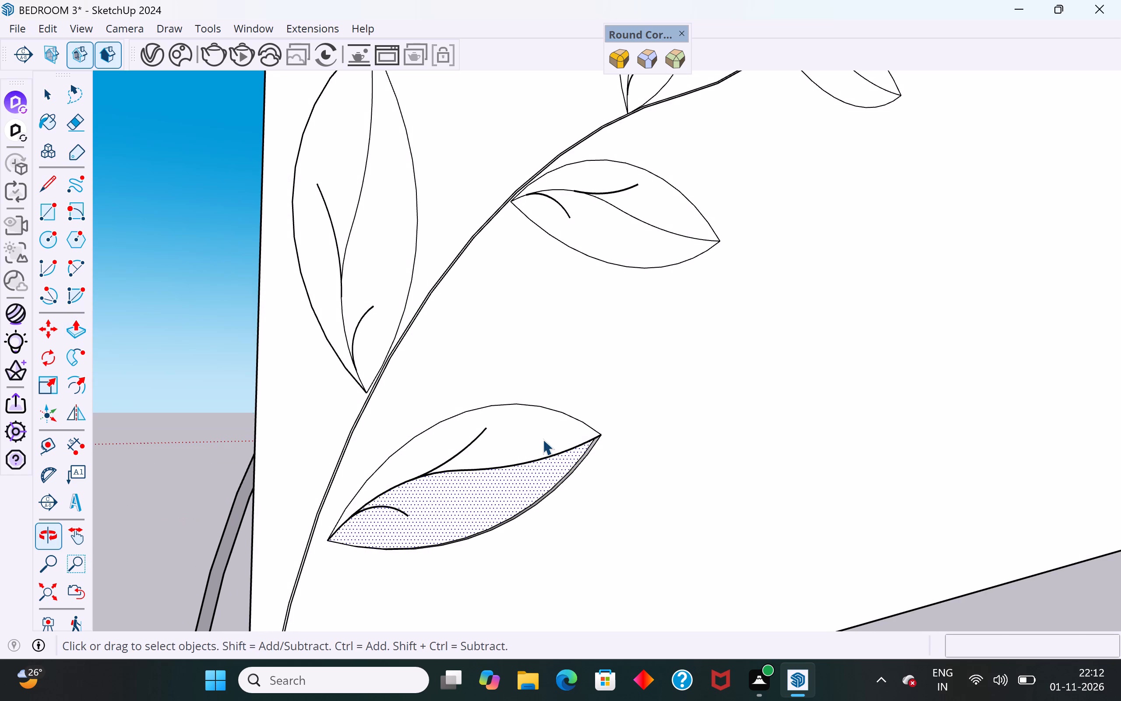
click(543, 439)
middle_drag(490, 493, 673, 341)
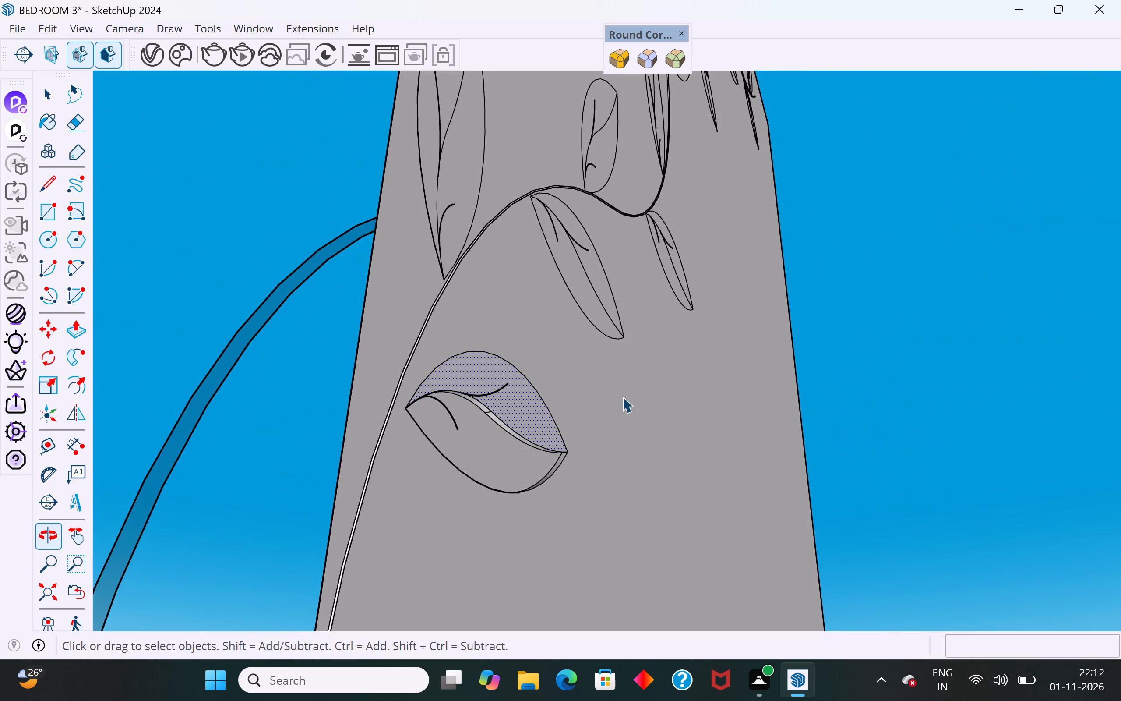
scroll(465, 444, up, 3)
click(73, 335)
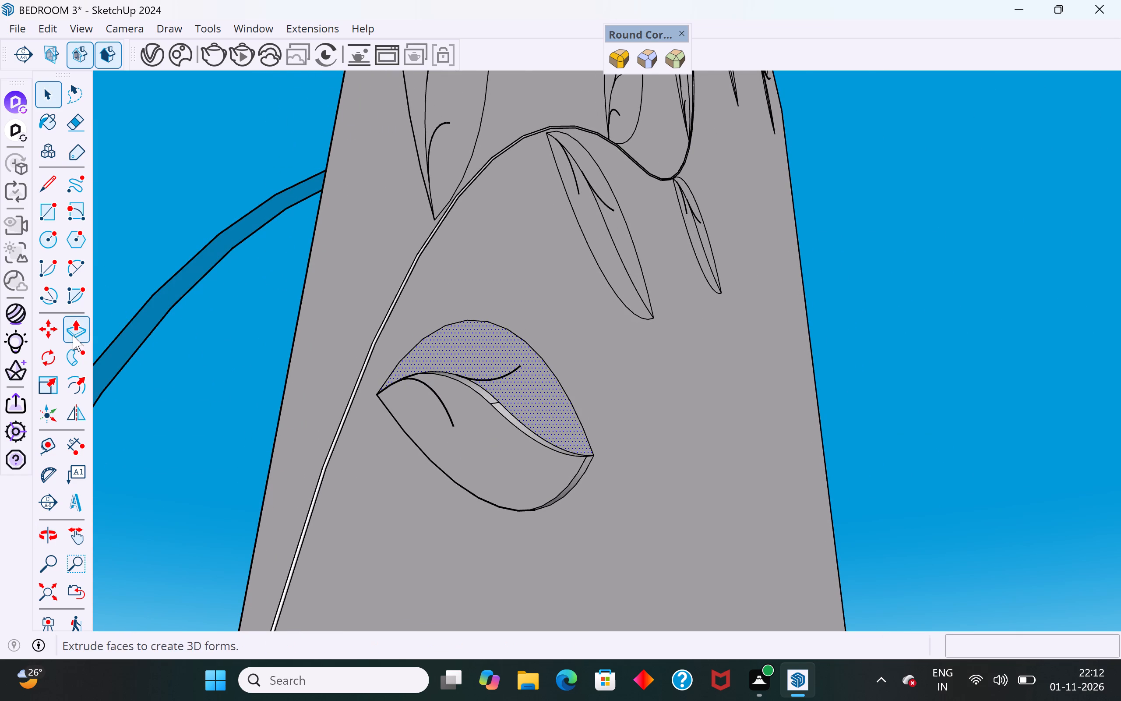
click(550, 411)
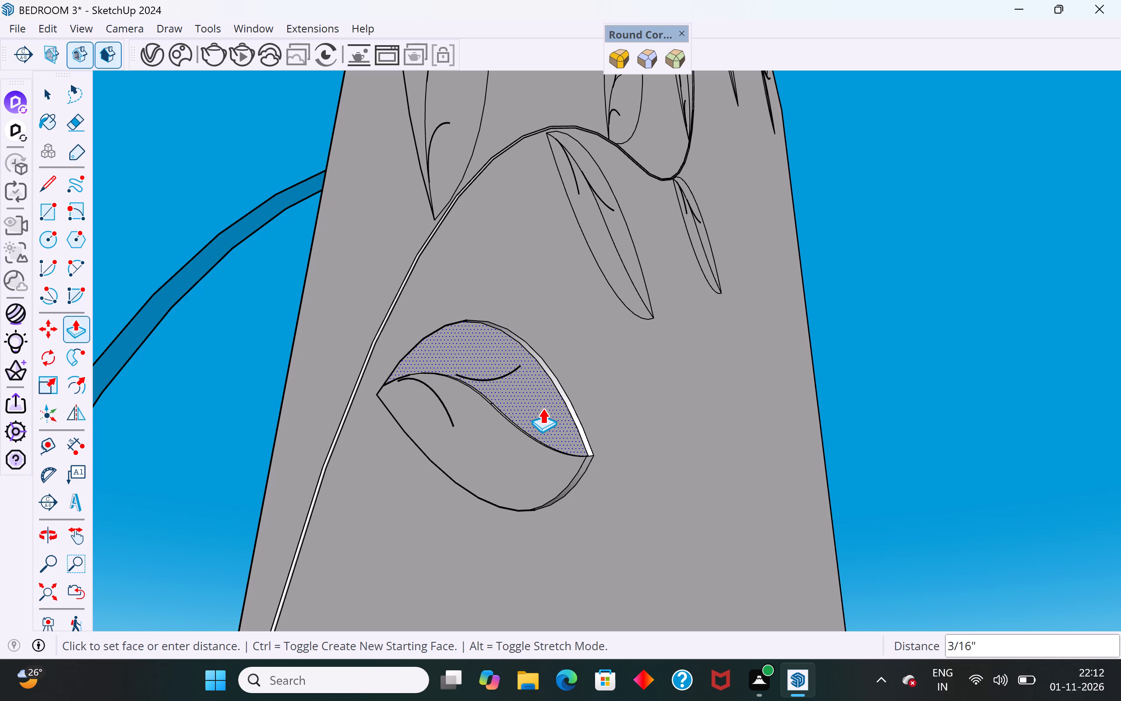
scroll(543, 408, up, 9)
click(550, 408)
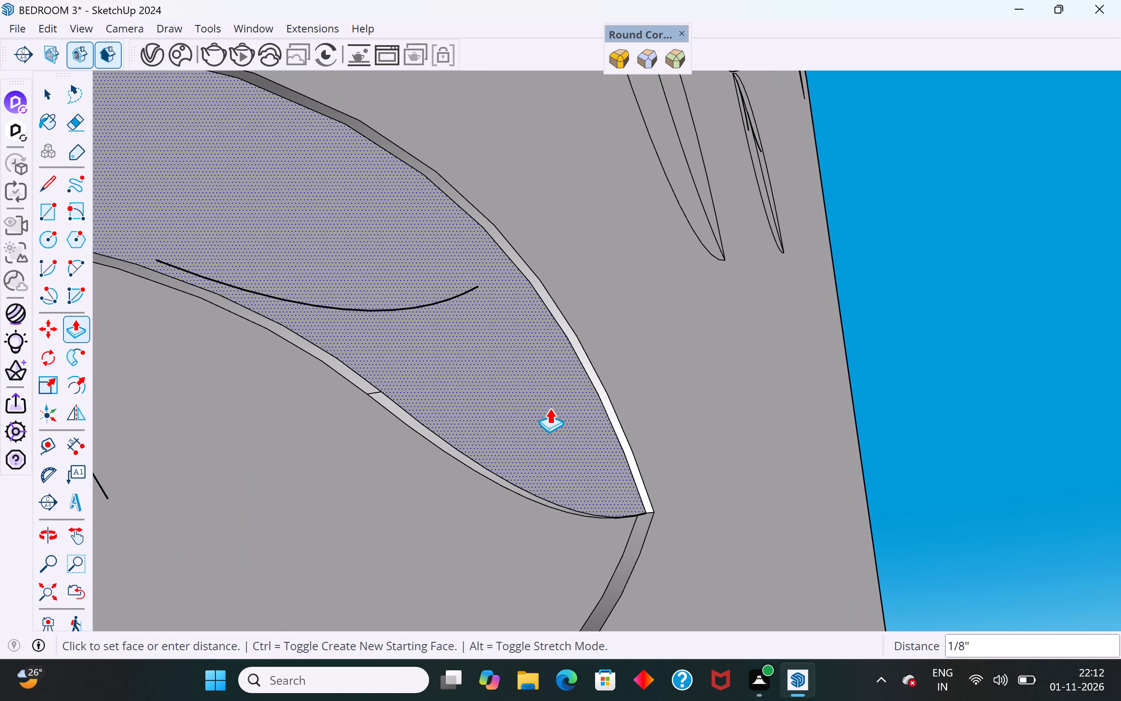
scroll(777, 478, down, 11)
middle_drag(762, 487, 496, 581)
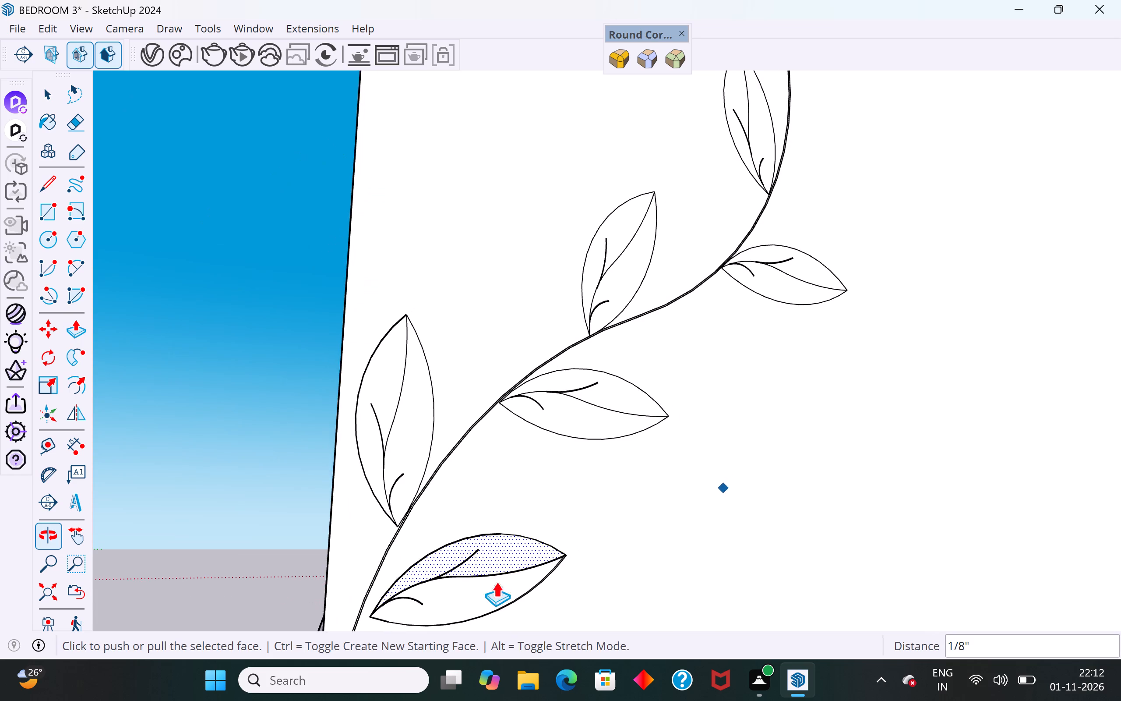
scroll(702, 392, down, 1)
click(44, 98)
click(157, 308)
Push/Pull the stem-side half of the upright leaf near the panel's side edge by about 1/8".
scroll(341, 451, up, 5)
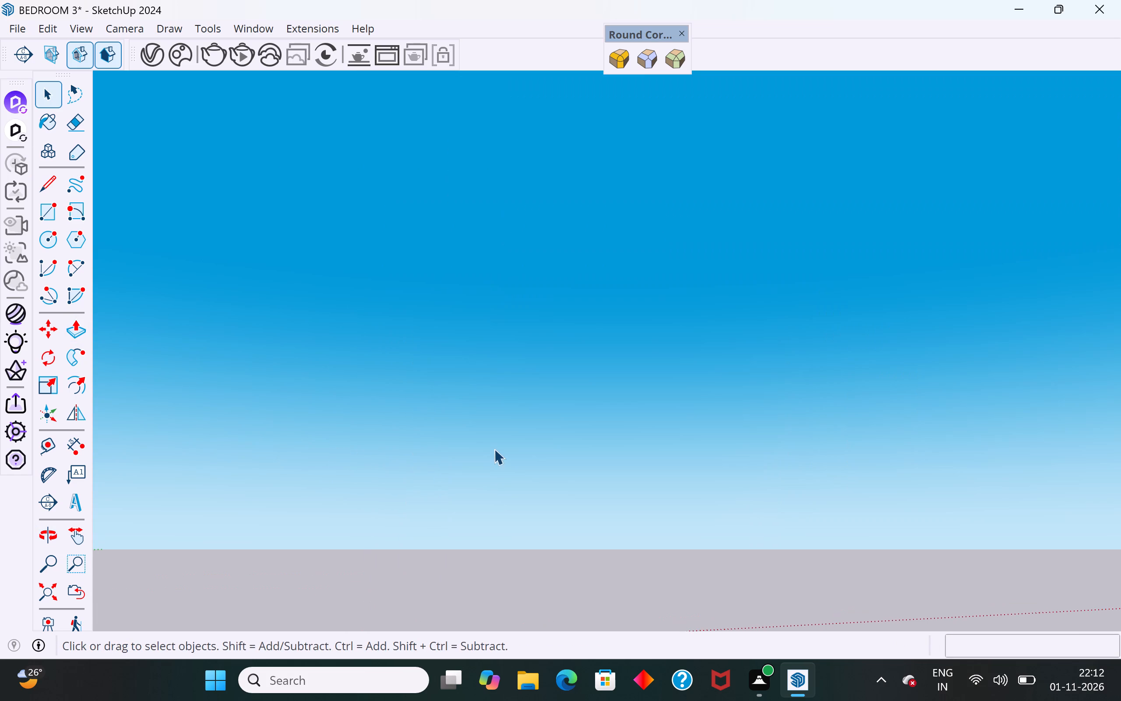
scroll(463, 469, down, 11)
middle_drag(564, 450, 282, 502)
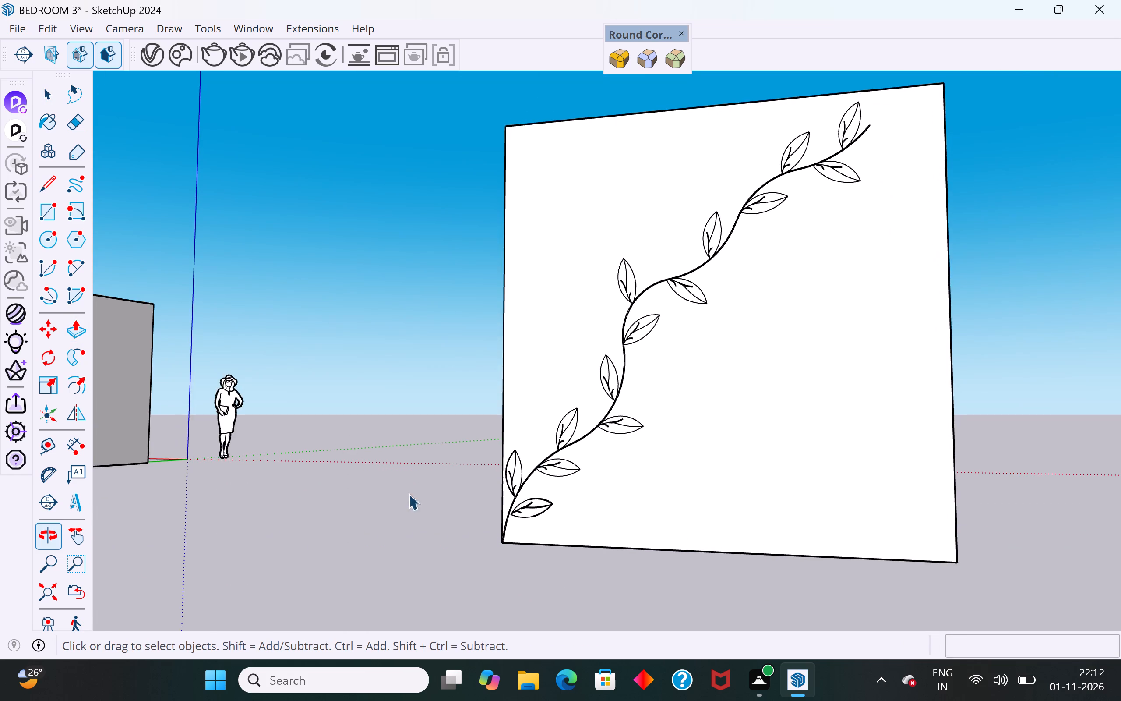
scroll(448, 514, up, 20)
scroll(448, 514, up, 2)
click(530, 381)
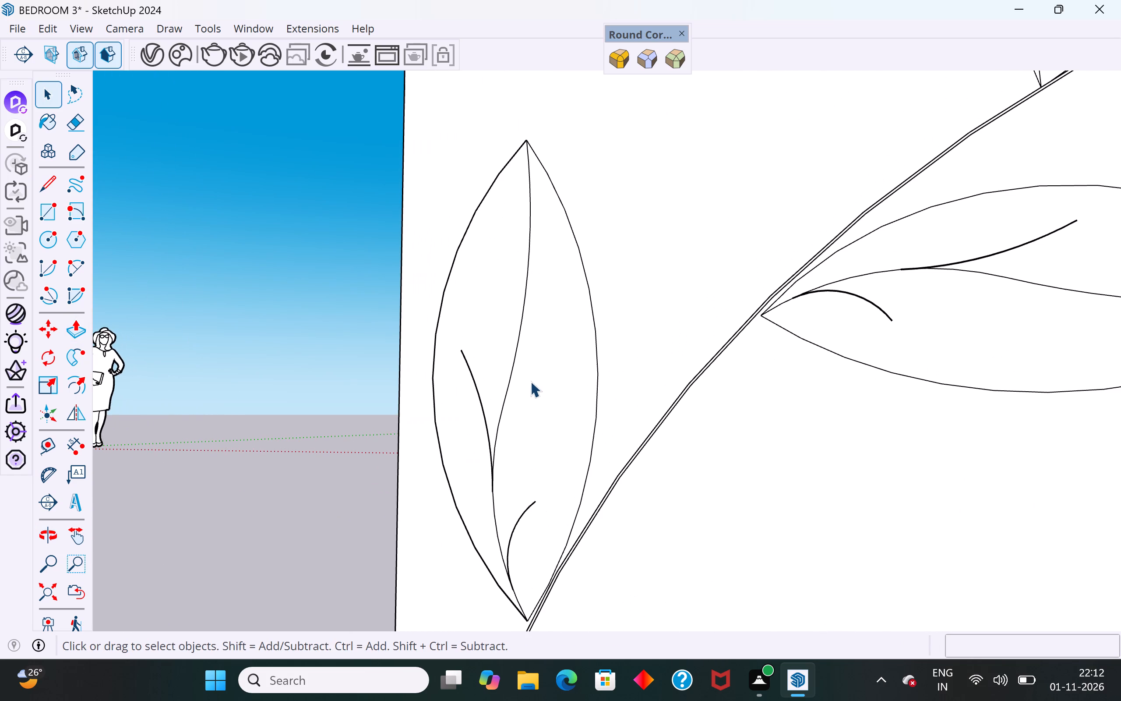
middle_drag(548, 443, 1081, 421)
middle_drag(513, 566, 500, 605)
scroll(526, 503, up, 3)
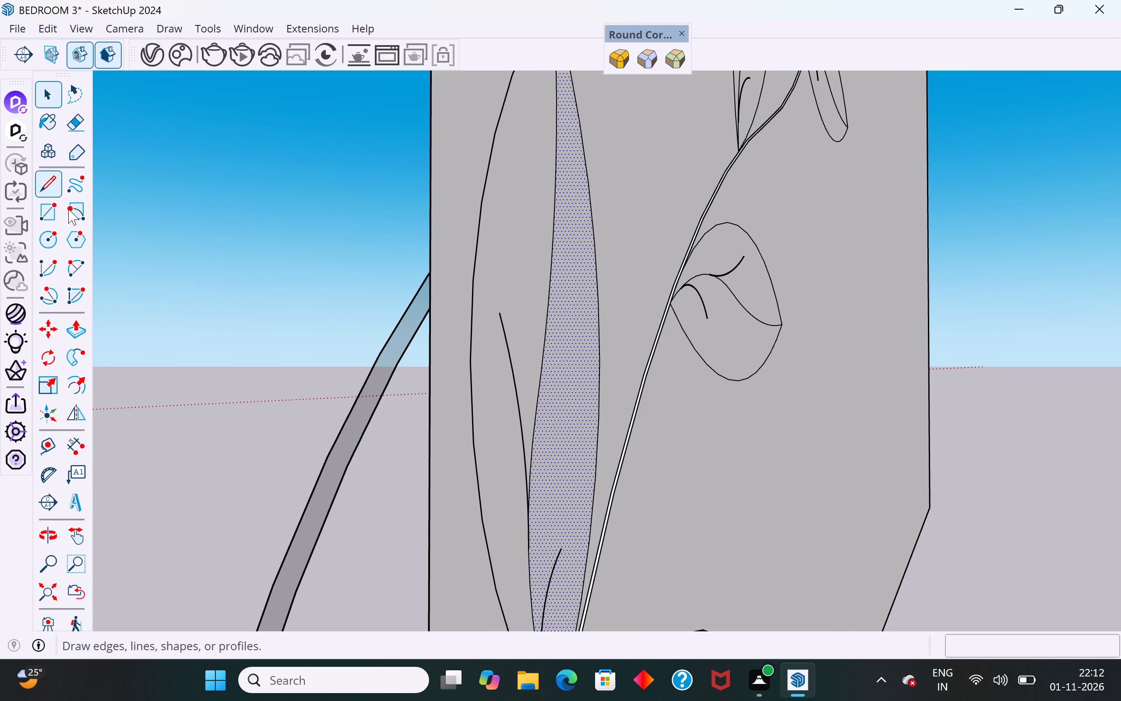
click(78, 299)
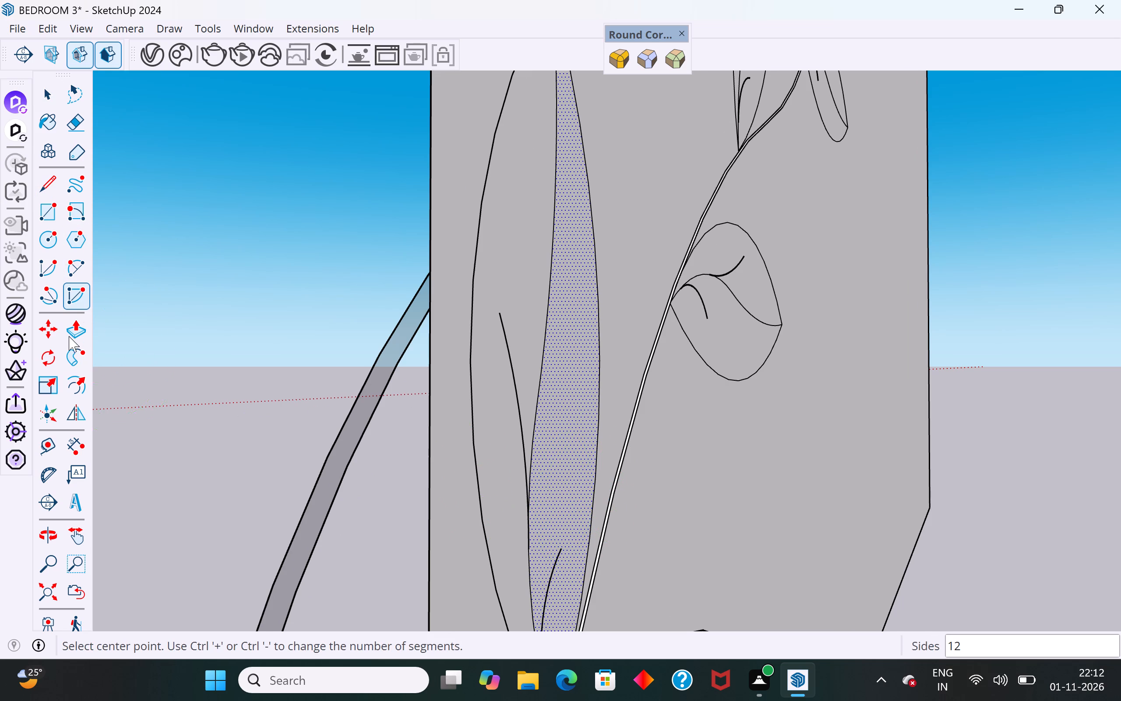
click(82, 327)
scroll(532, 503, up, 3)
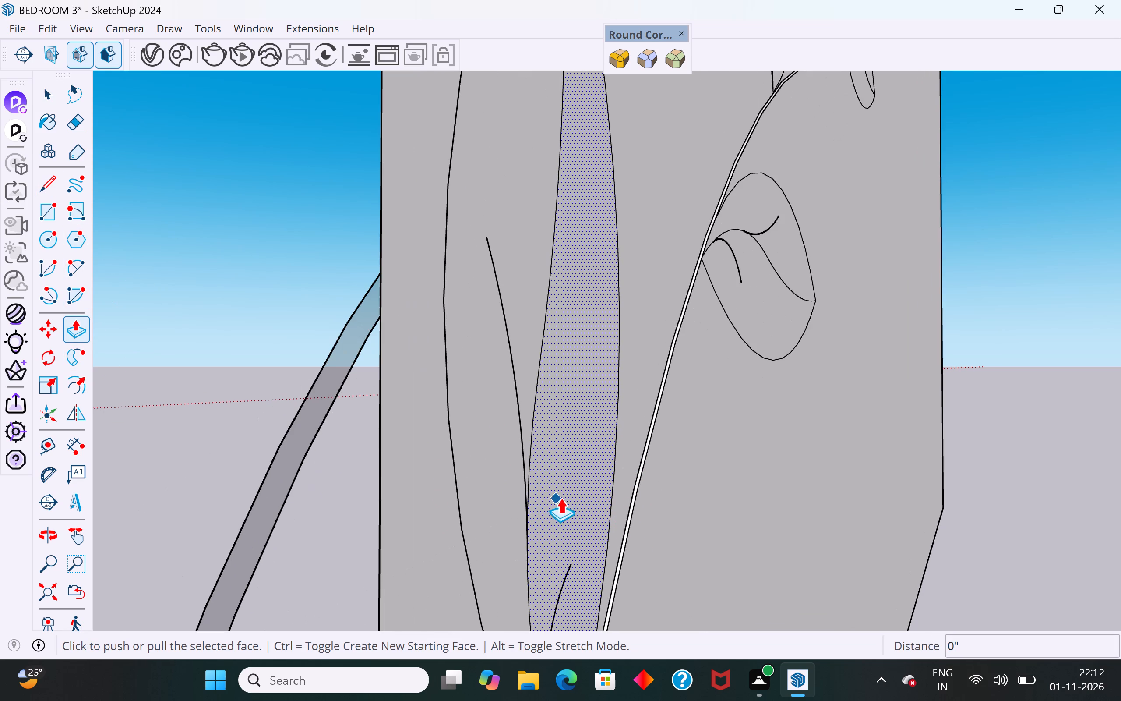
click(568, 496)
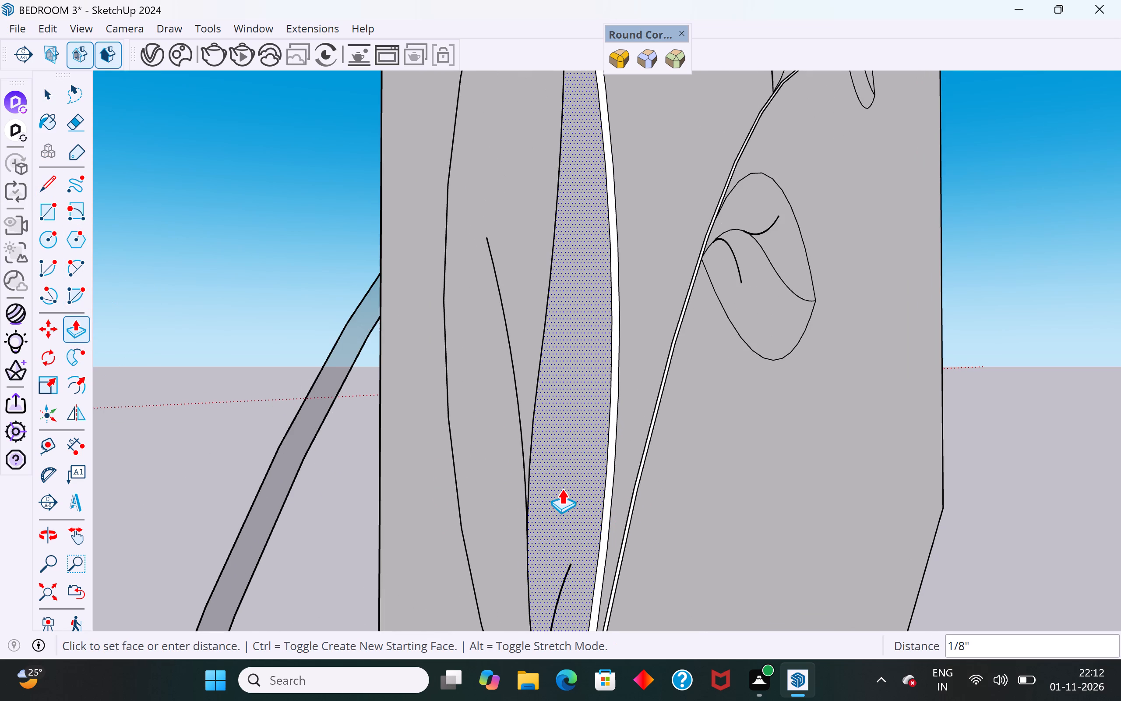
click(562, 489)
click(48, 95)
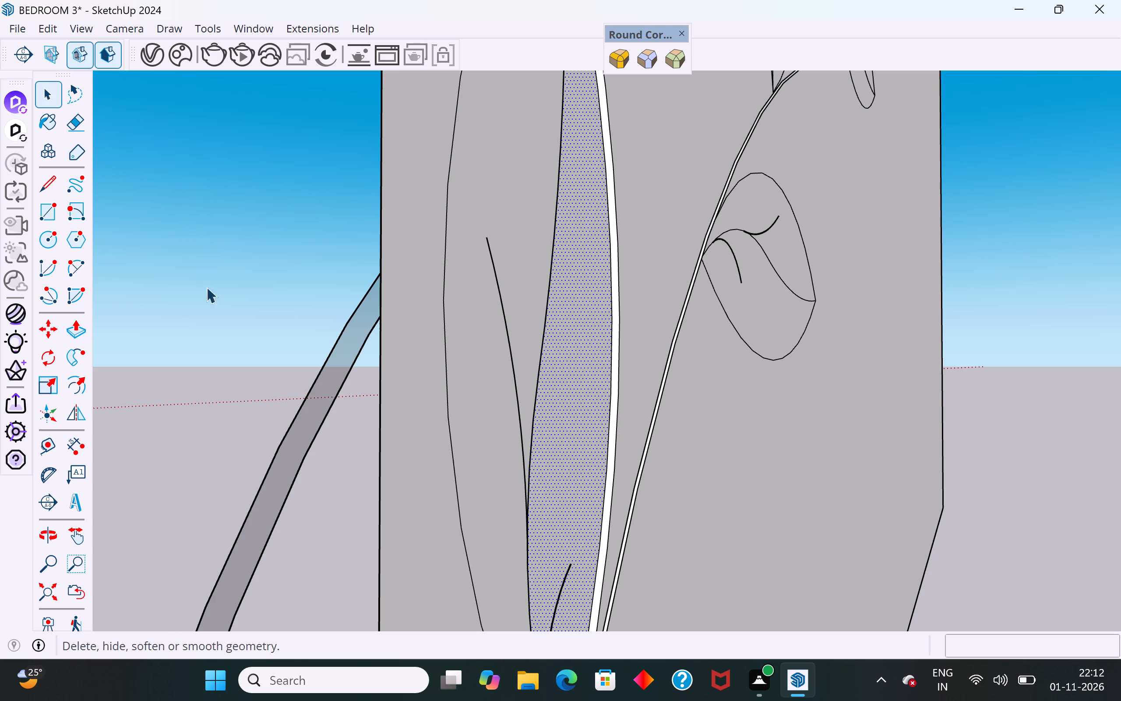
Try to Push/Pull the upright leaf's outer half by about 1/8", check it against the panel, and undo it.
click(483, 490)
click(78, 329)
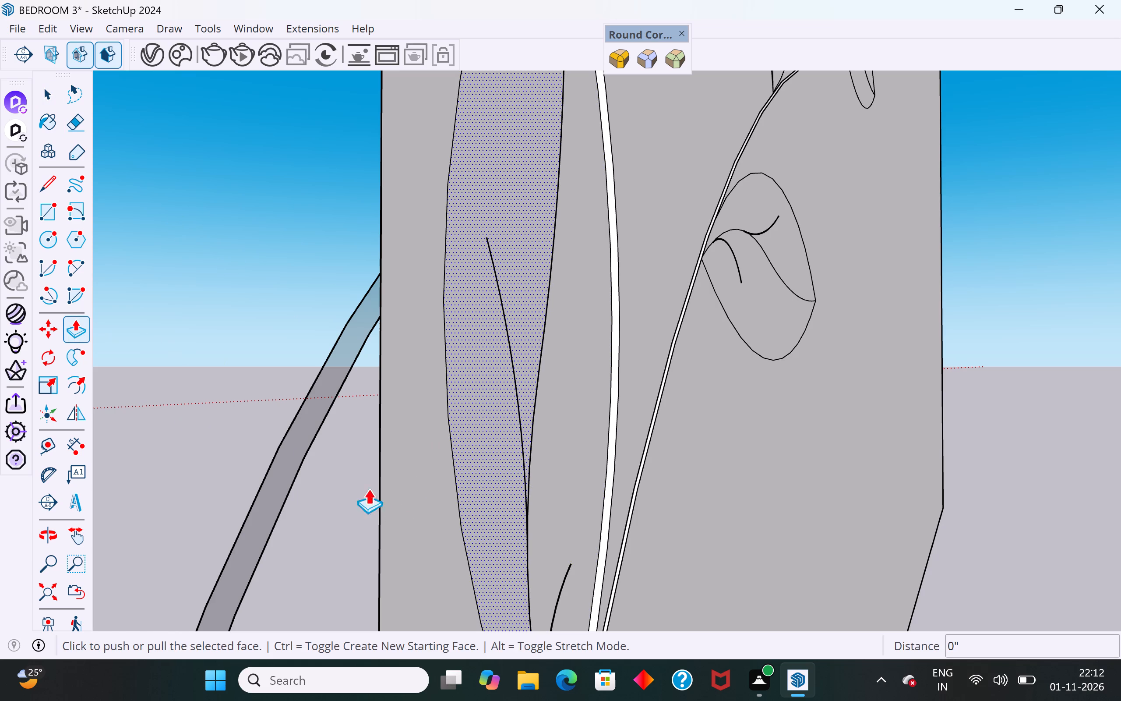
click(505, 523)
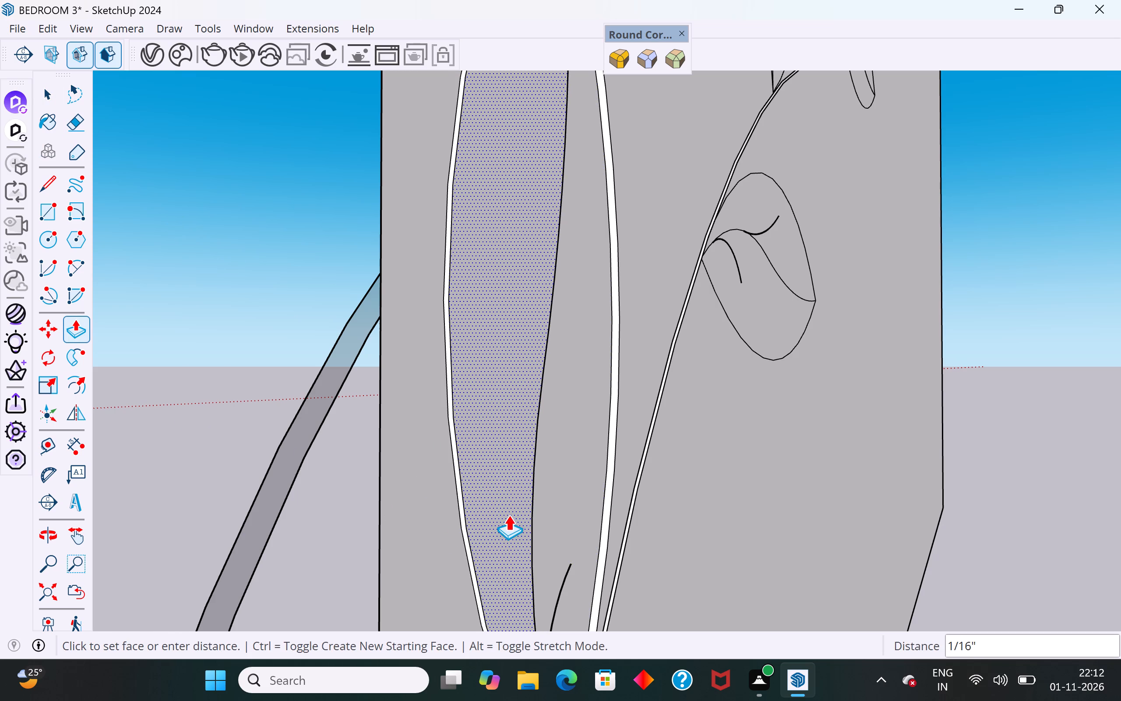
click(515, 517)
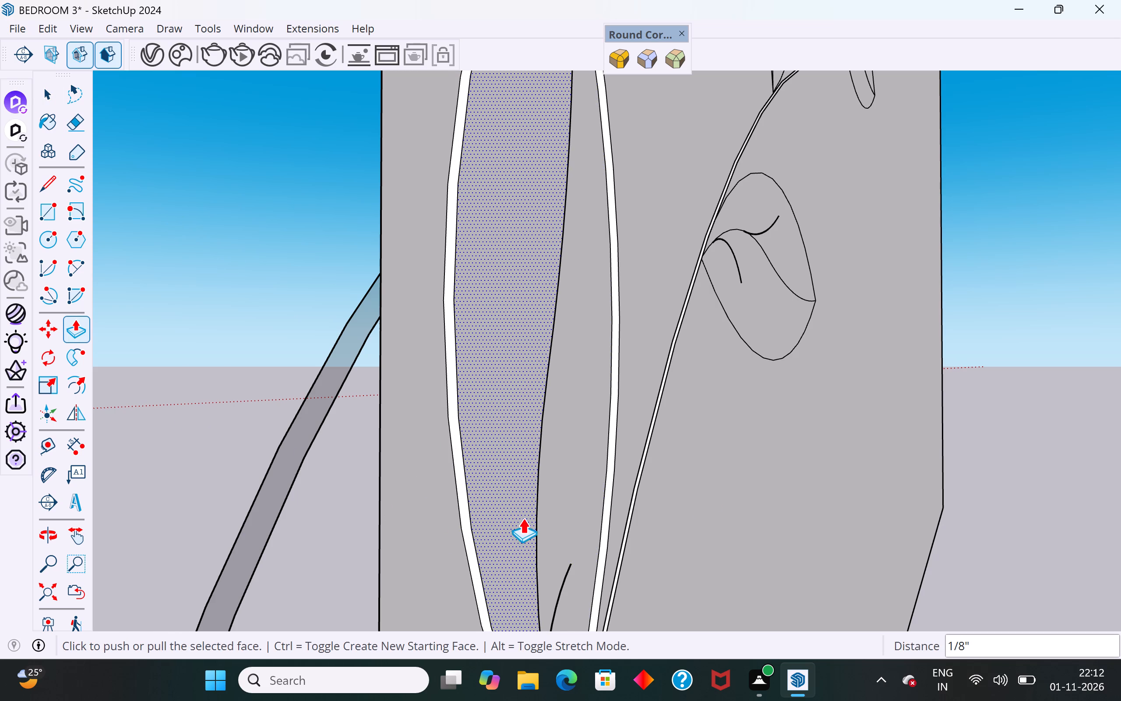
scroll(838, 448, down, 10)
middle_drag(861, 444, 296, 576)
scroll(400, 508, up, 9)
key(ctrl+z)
Push/Pull the outer half of the upright leaf near the panel's side edge by about 1/8".
scroll(425, 454, up, 1)
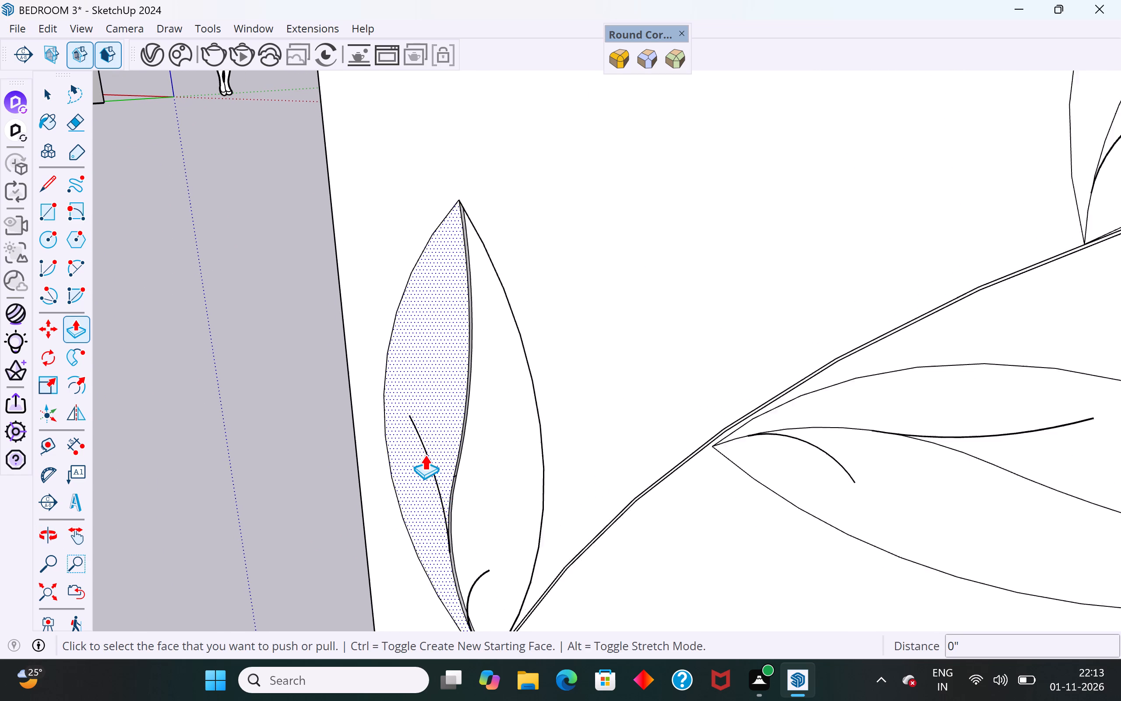
scroll(425, 454, up, 2)
click(430, 449)
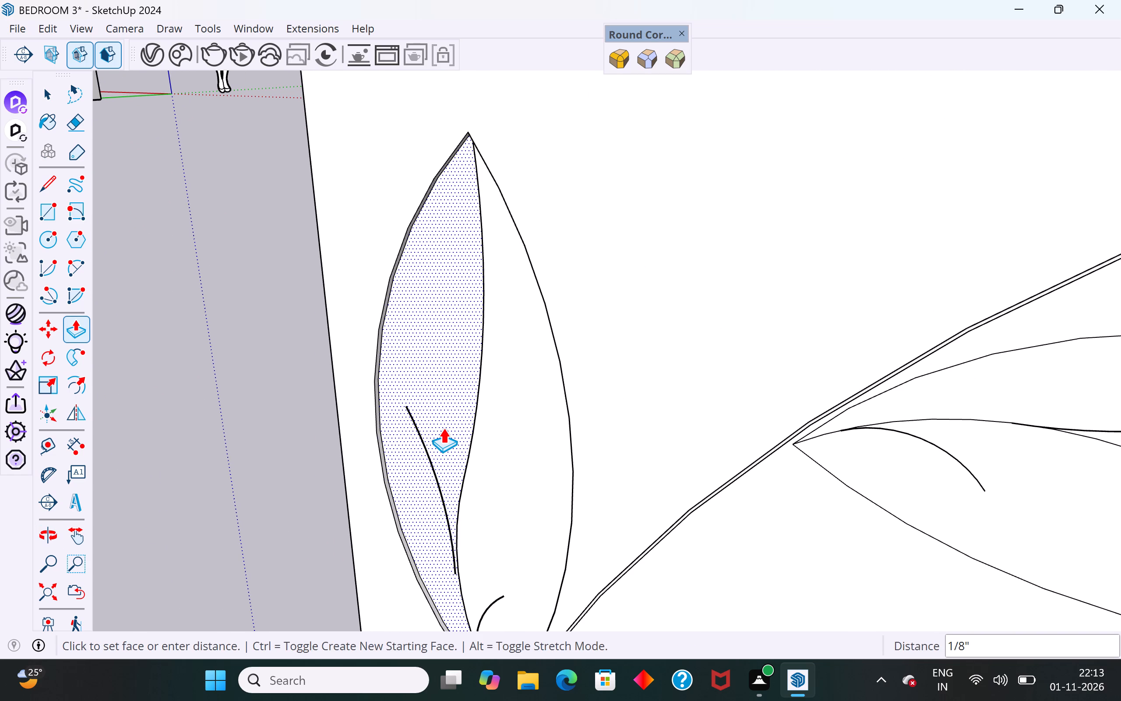
scroll(442, 428, up, 5)
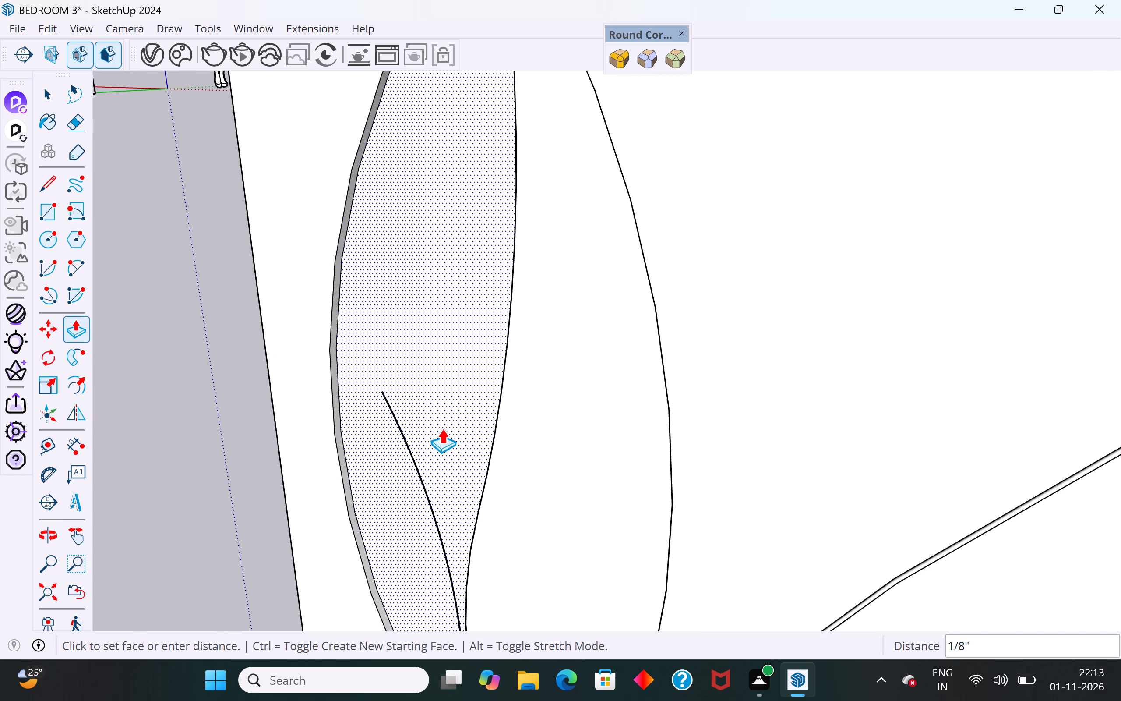
click(441, 434)
Push/Pull the stem-side half of the upright leaf by about 1/16".
middle_drag(497, 438, 897, 381)
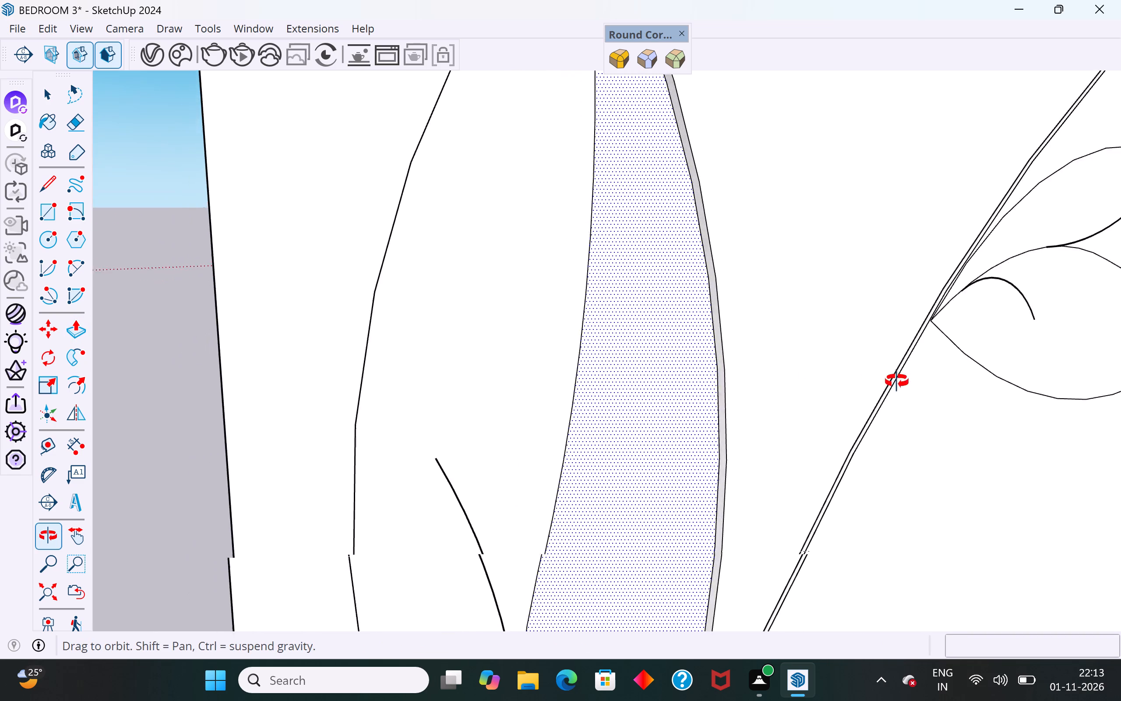
middle_drag(897, 381, 969, 425)
middle_drag(663, 500, 477, 530)
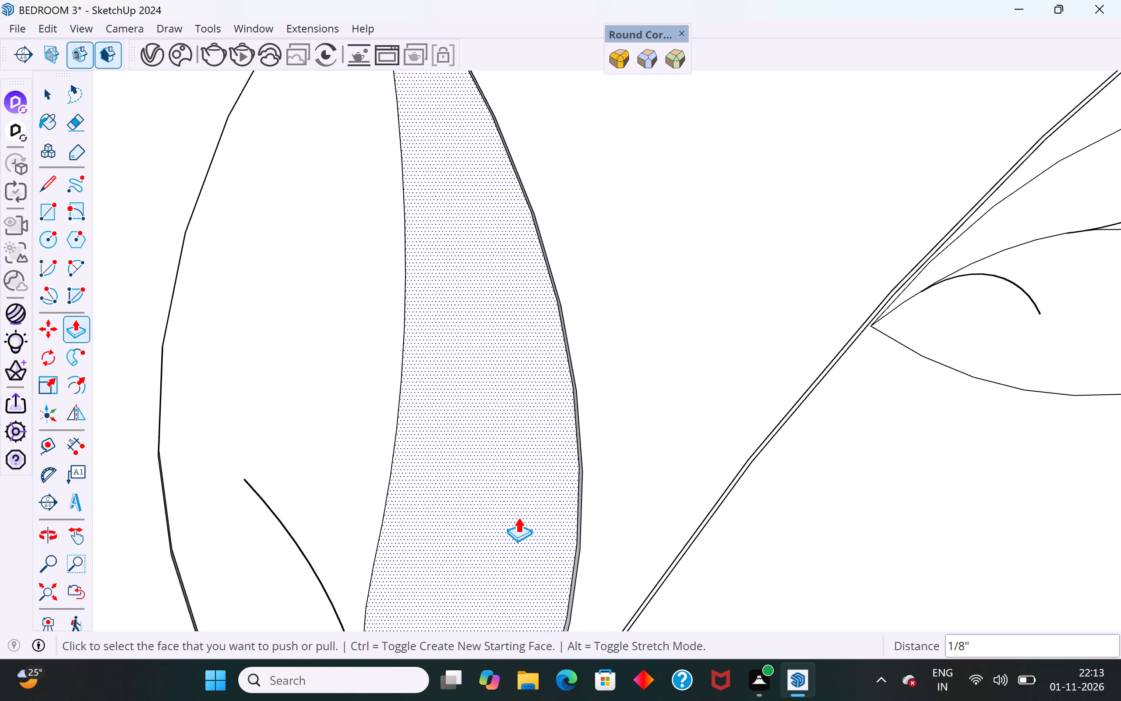
click(518, 517)
click(518, 513)
Clear the selection and examine the thickness of the two lowest leaves against the rest of the vine.
scroll(532, 490, down, 6)
middle_drag(526, 513, 338, 216)
middle_drag(465, 540, 328, 389)
scroll(604, 476, down, 6)
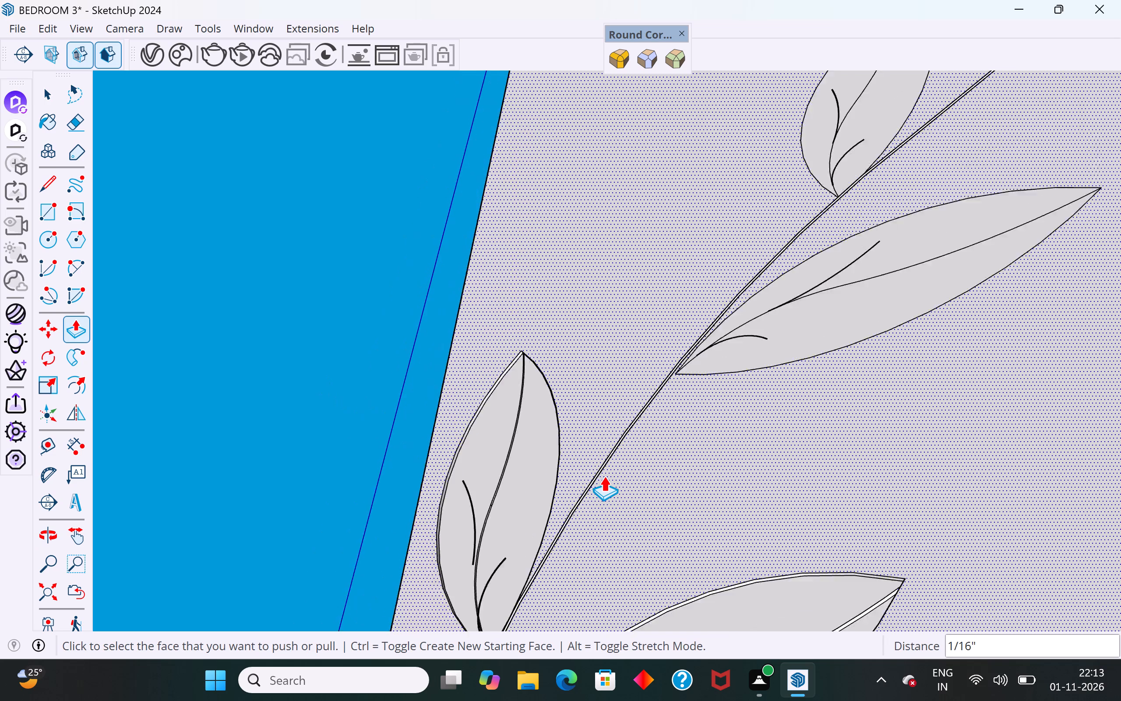
scroll(604, 476, down, 9)
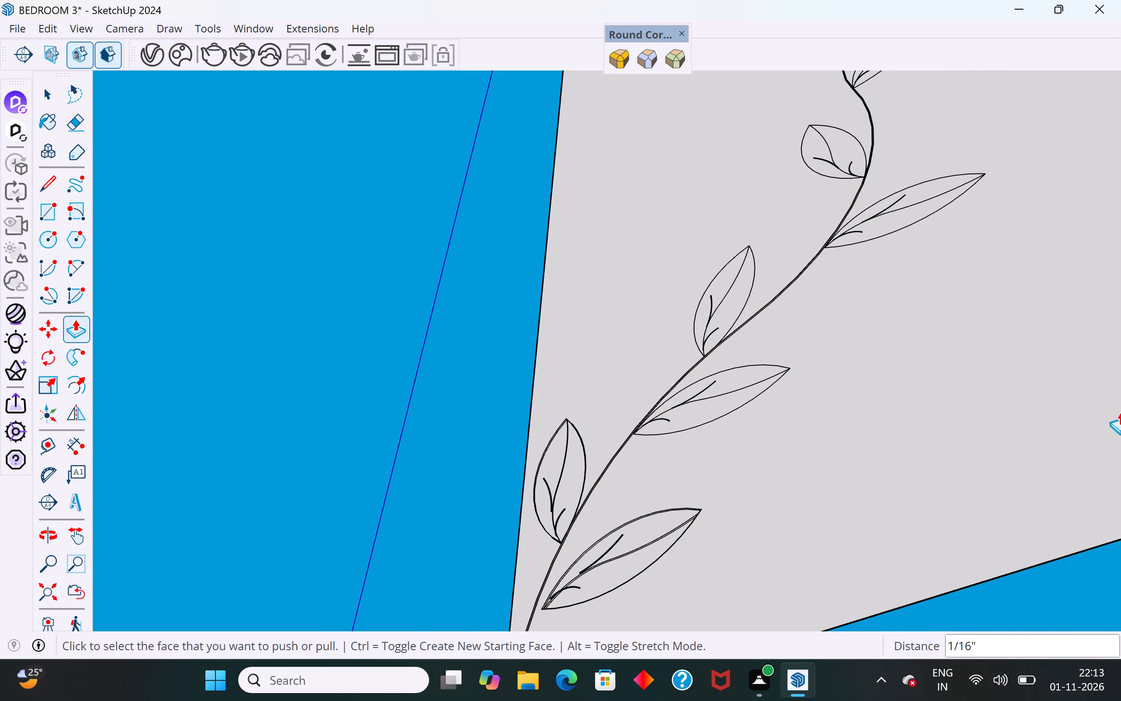
click(48, 92)
click(268, 340)
scroll(839, 396, up, 1)
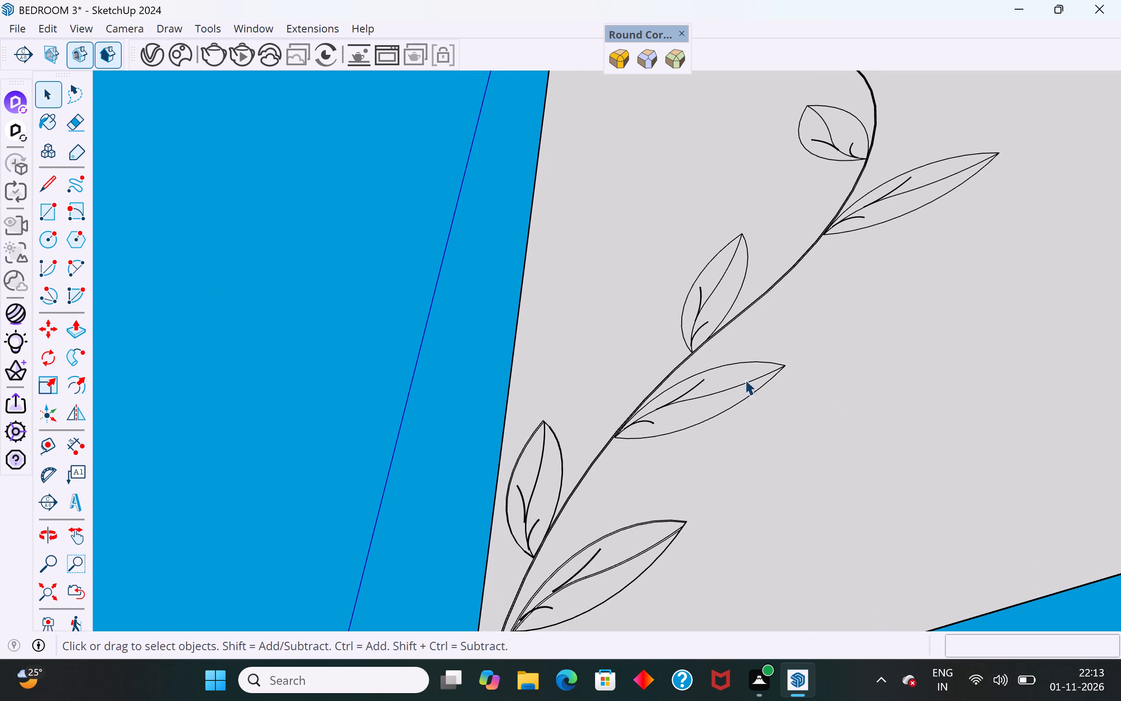
scroll(745, 356, down, 5)
scroll(631, 509, up, 19)
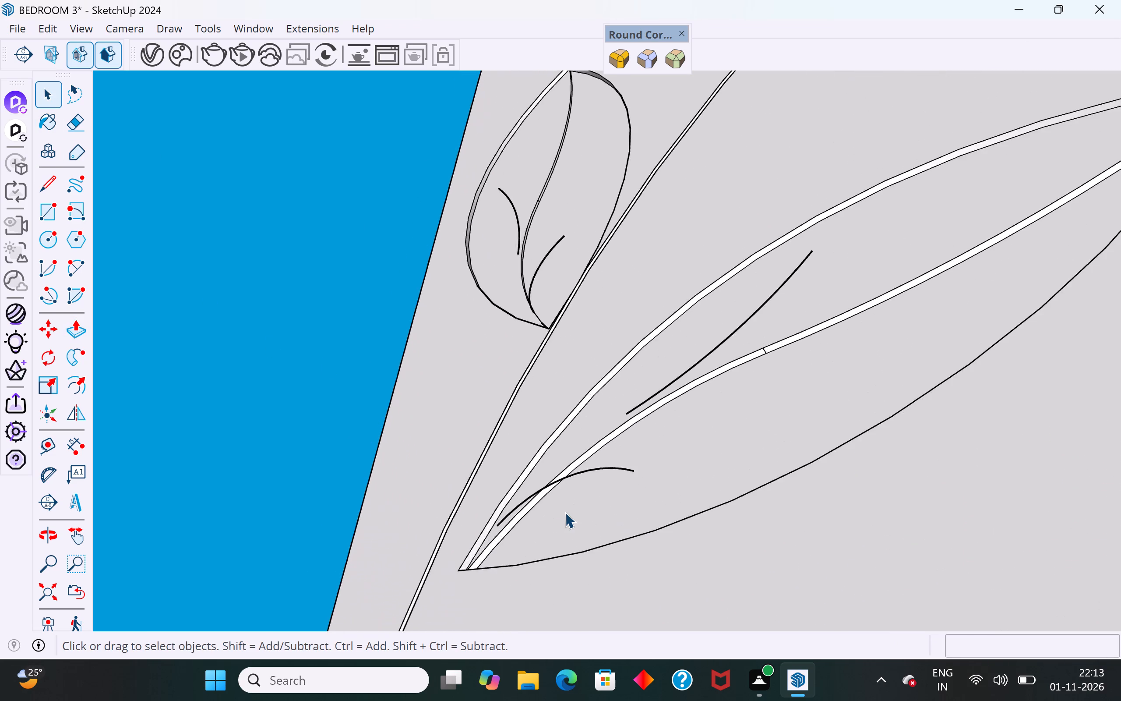
Move the short vein arc near the base of the lowest leaf so its end meets the leaf's midrib.
middle_drag(565, 512, 860, 608)
scroll(578, 510, up, 1)
middle_drag(578, 524, 710, 608)
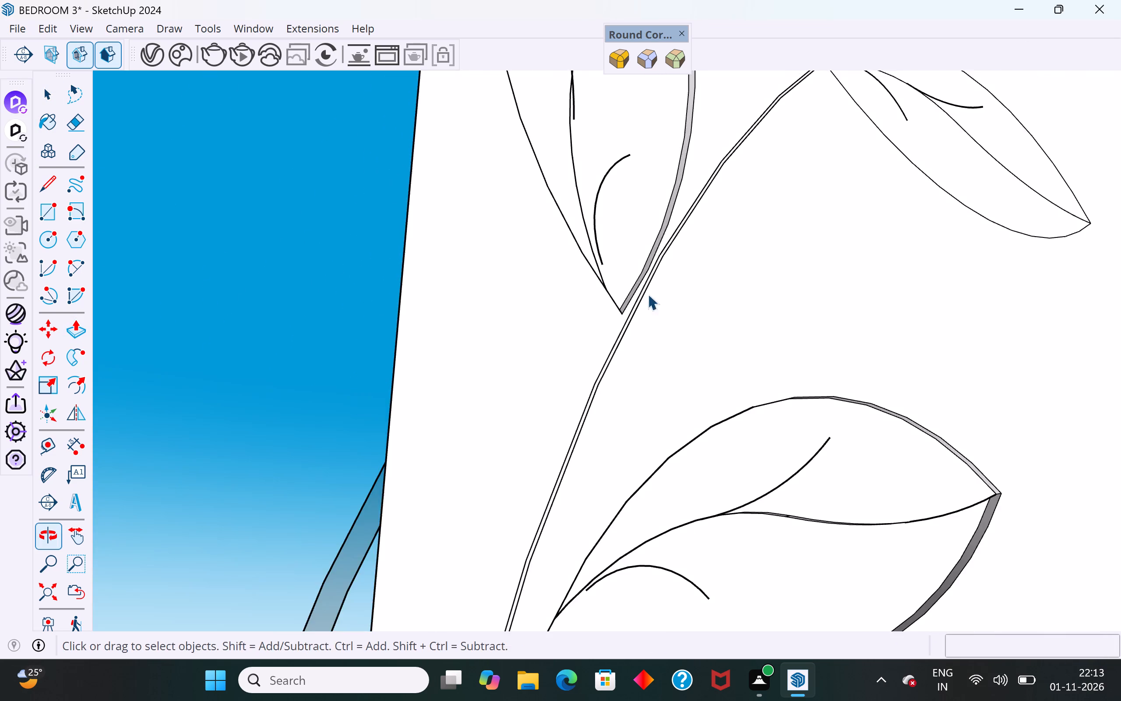
scroll(627, 288, down, 5)
scroll(641, 455, up, 1)
middle_drag(641, 467, 652, 587)
scroll(580, 491, up, 12)
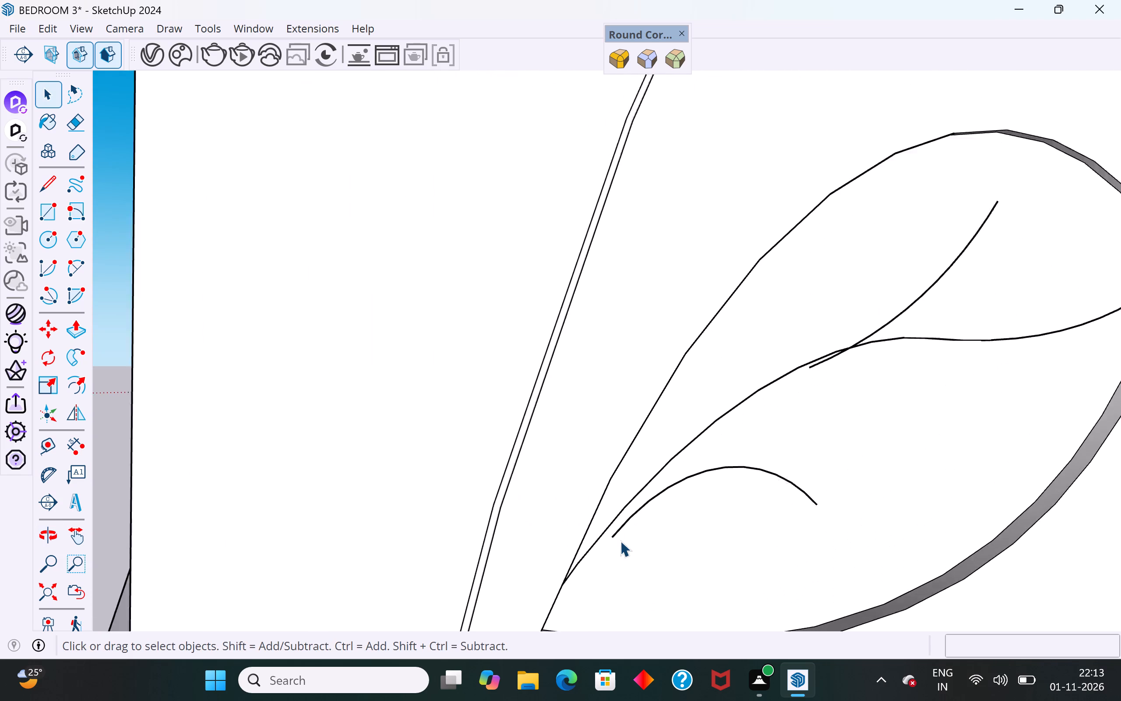
click(619, 529)
key(m)
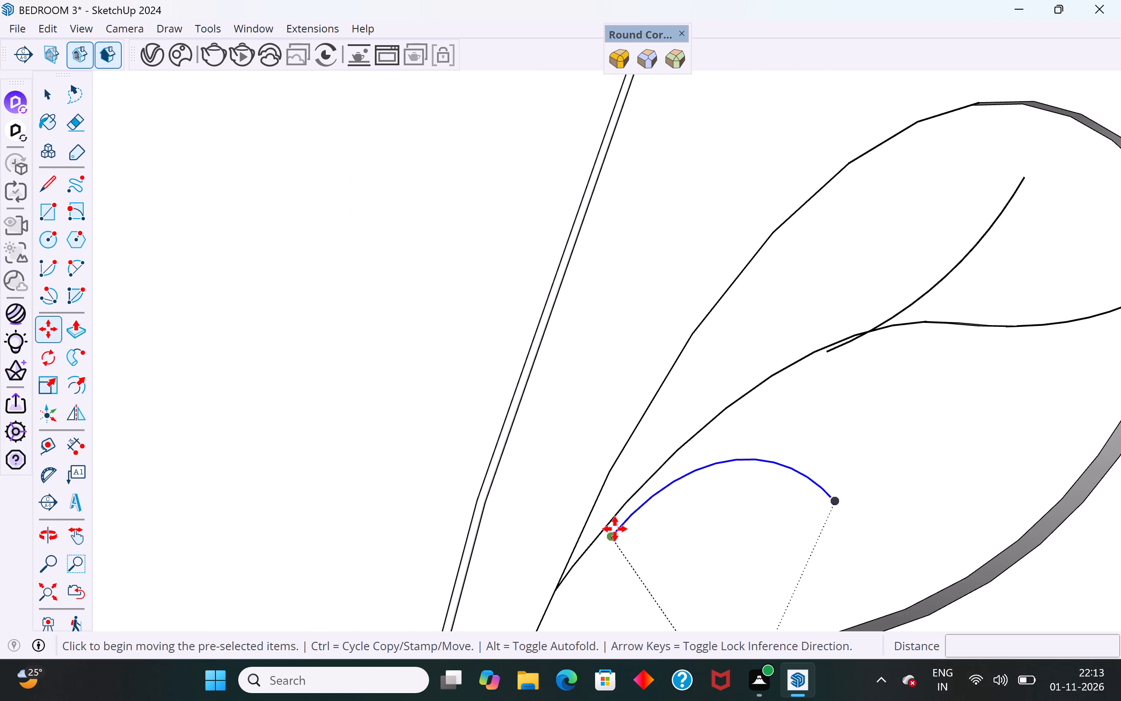
click(615, 540)
click(608, 529)
scroll(549, 578, down, 5)
click(61, 98)
click(153, 251)
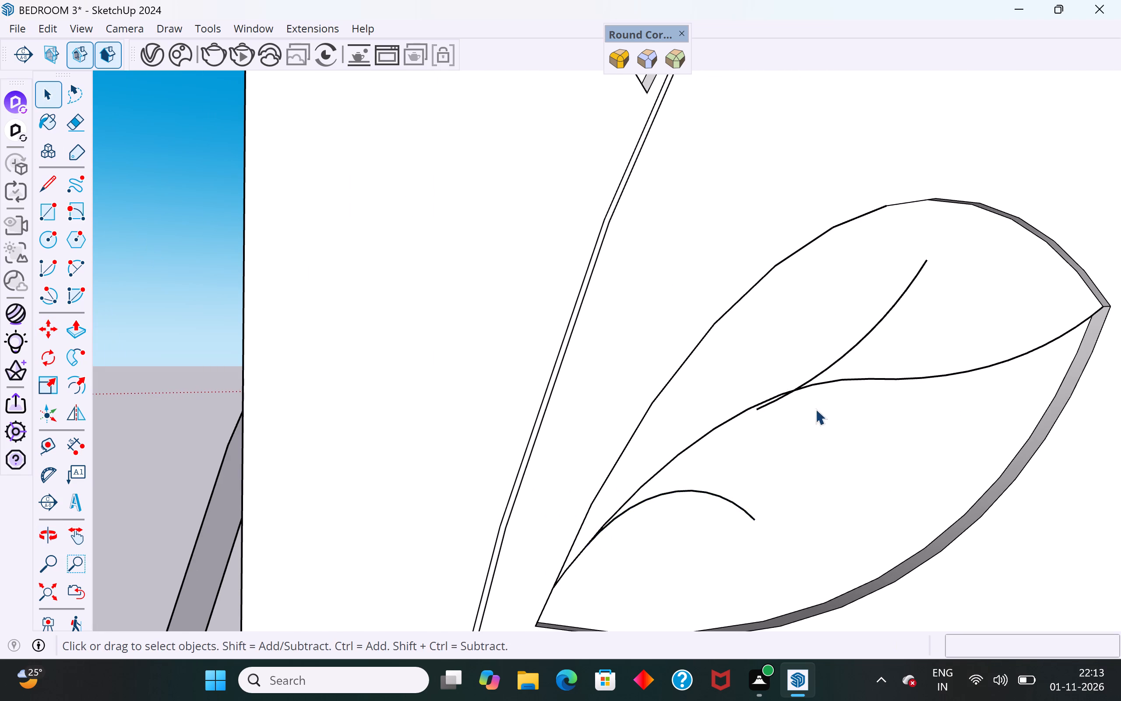
Move the lowest leaf's upper vein arc about 3/16" so its end meets the midrib.
scroll(814, 409, up, 4)
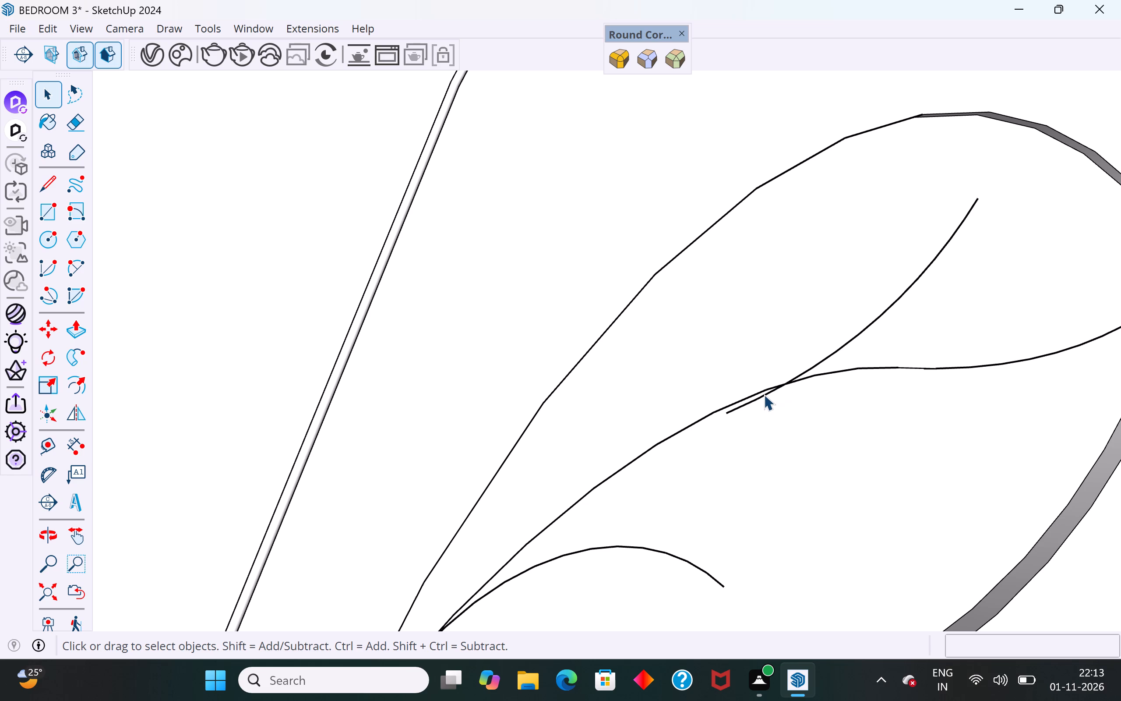
click(764, 394)
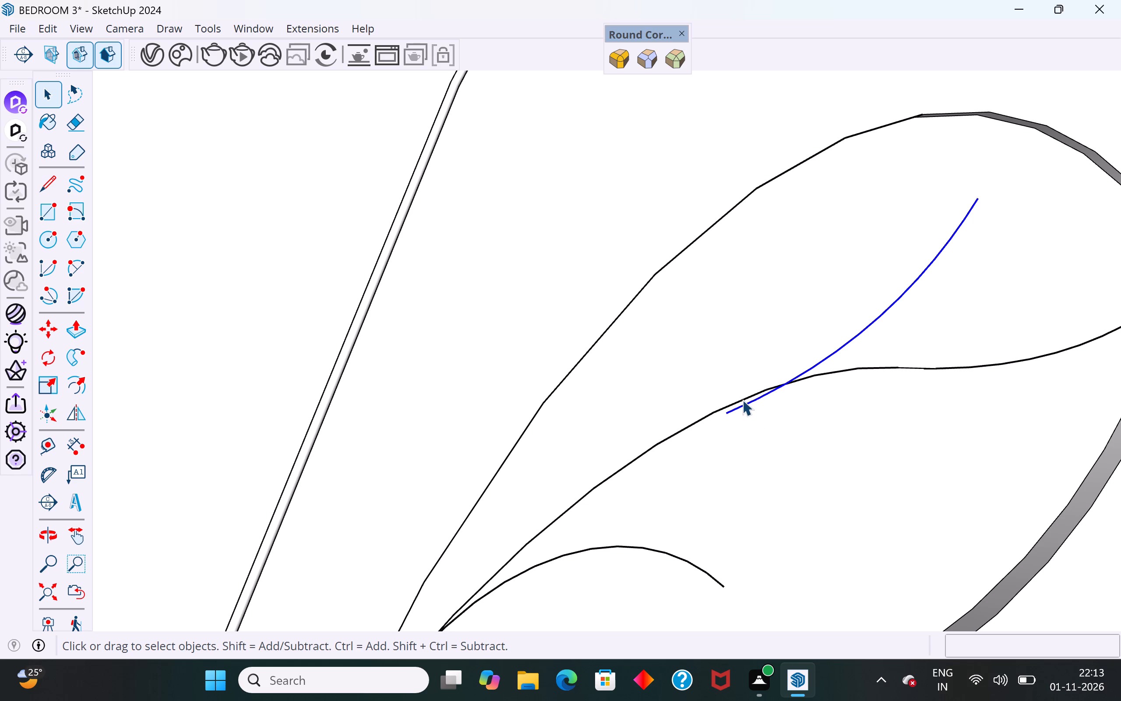
key(m)
click(727, 416)
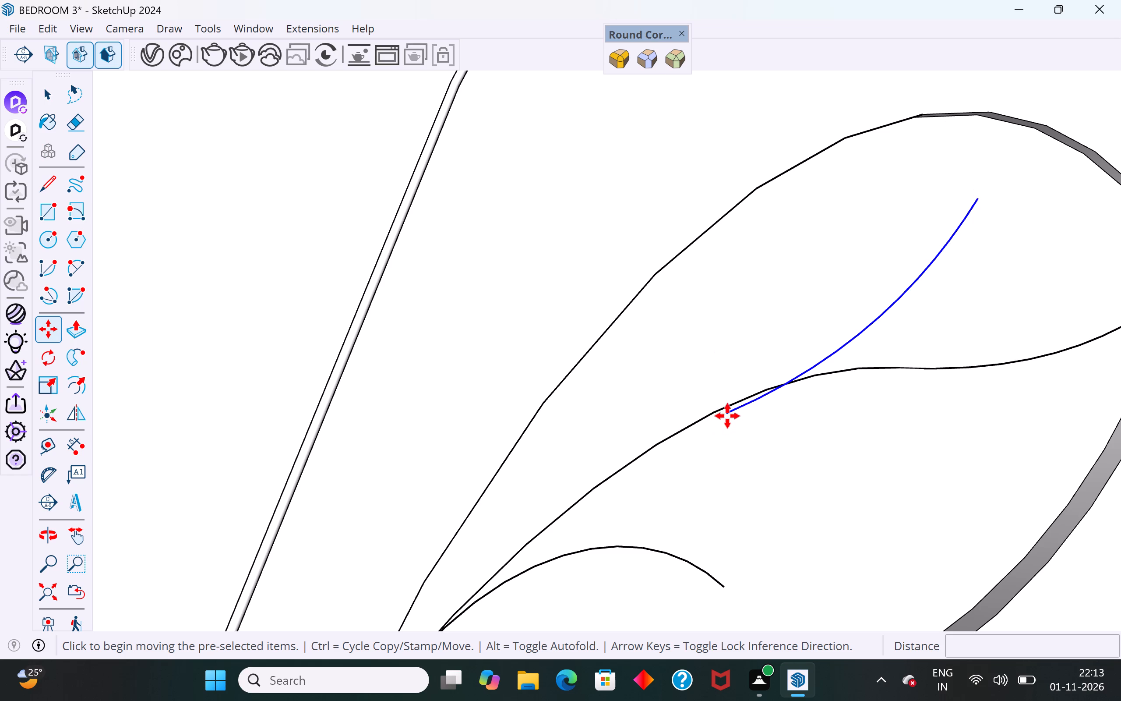
click(725, 409)
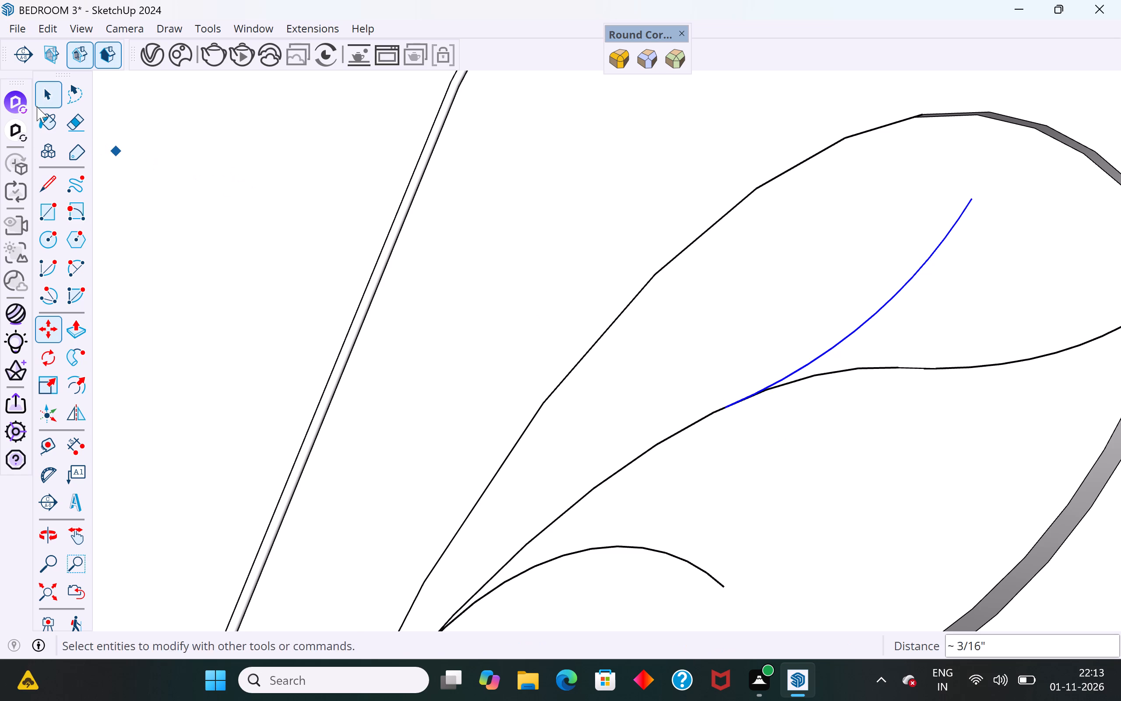
click(37, 106)
Examine the lowest leaf's raised halves and vein arcs from several angles.
scroll(296, 503, down, 19)
middle_drag(479, 554, 331, 460)
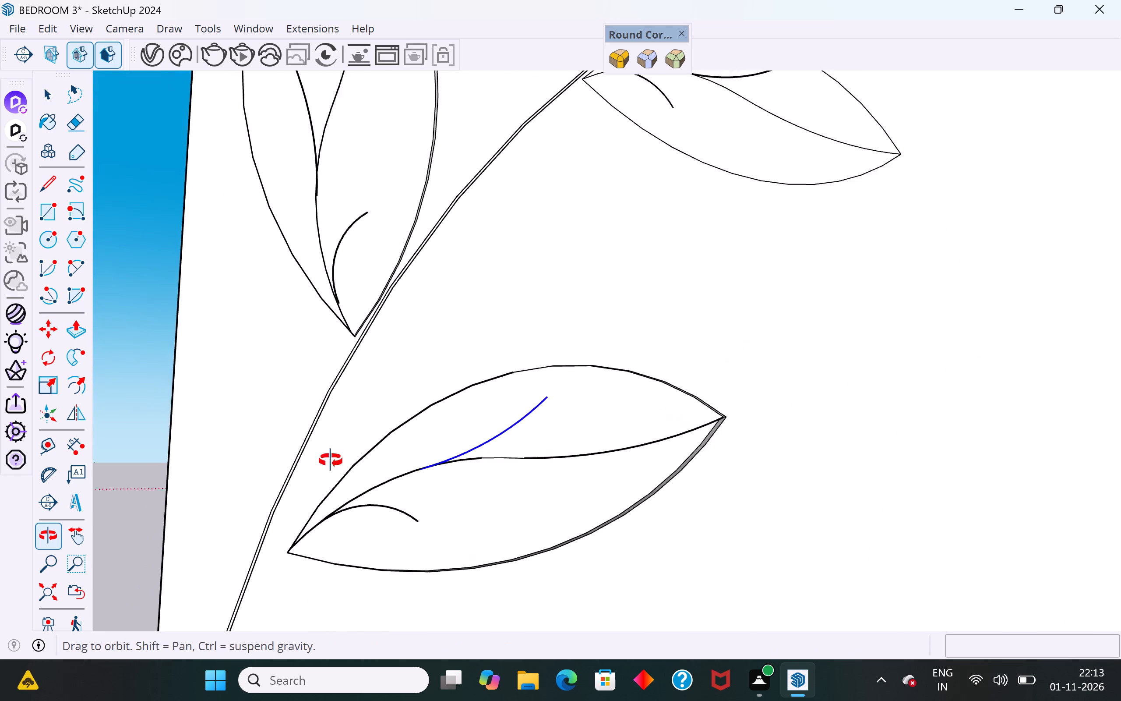
middle_drag(331, 460, 245, 279)
middle_drag(411, 501, 416, 320)
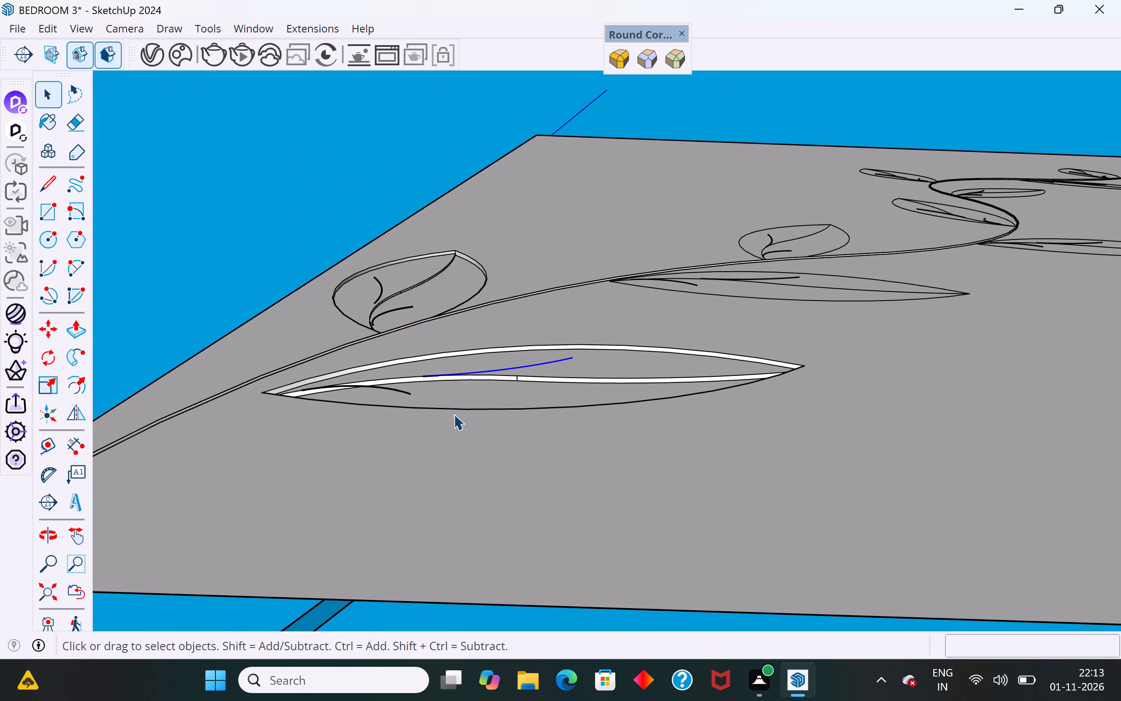
scroll(335, 404, up, 8)
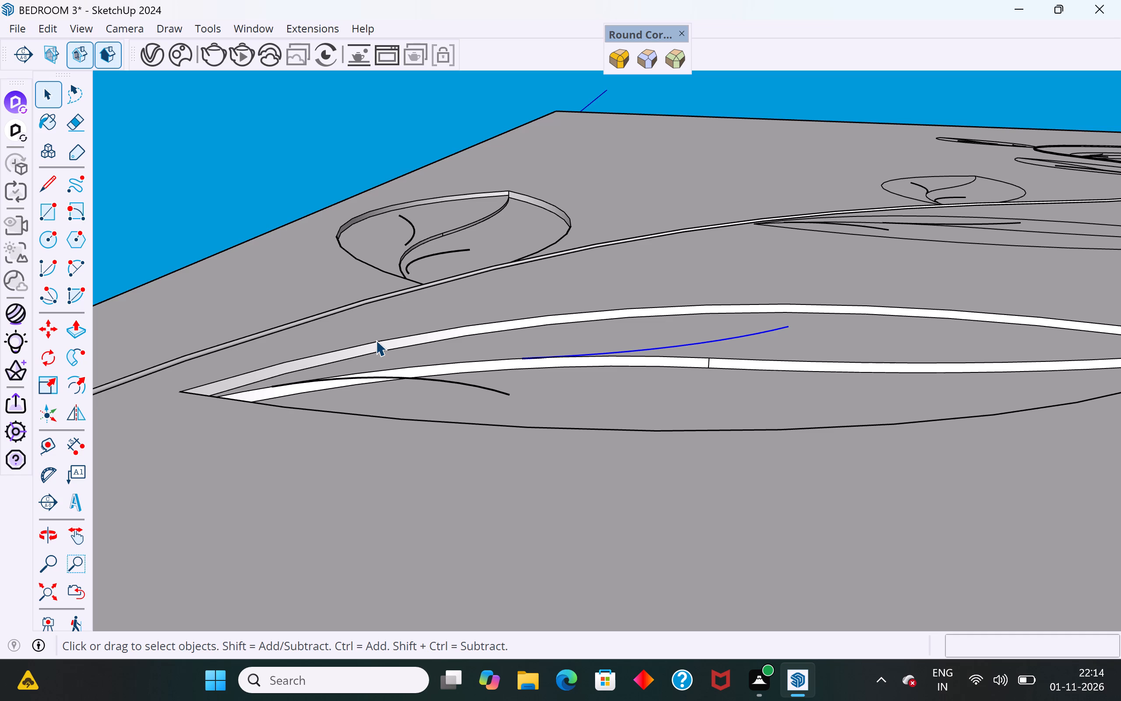
middle_drag(468, 384, 676, 360)
scroll(621, 405, down, 2)
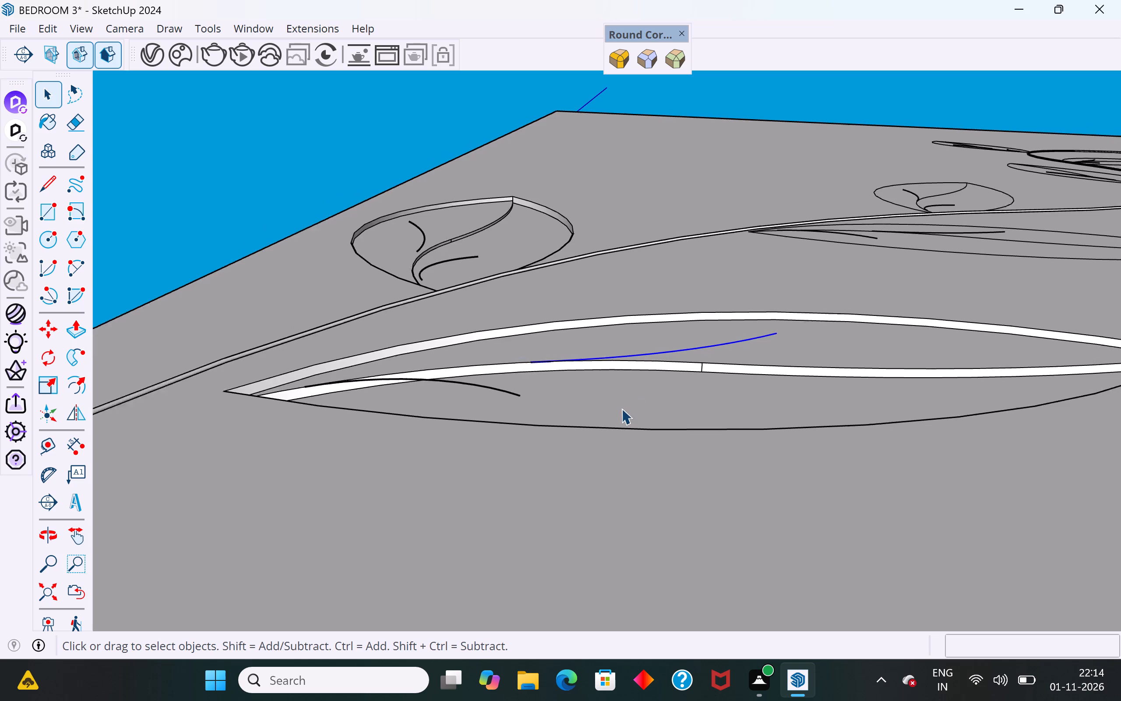
scroll(621, 408, down, 3)
middle_drag(608, 422, 723, 583)
scroll(722, 579, down, 1)
middle_drag(708, 520, 561, 337)
scroll(708, 507, up, 1)
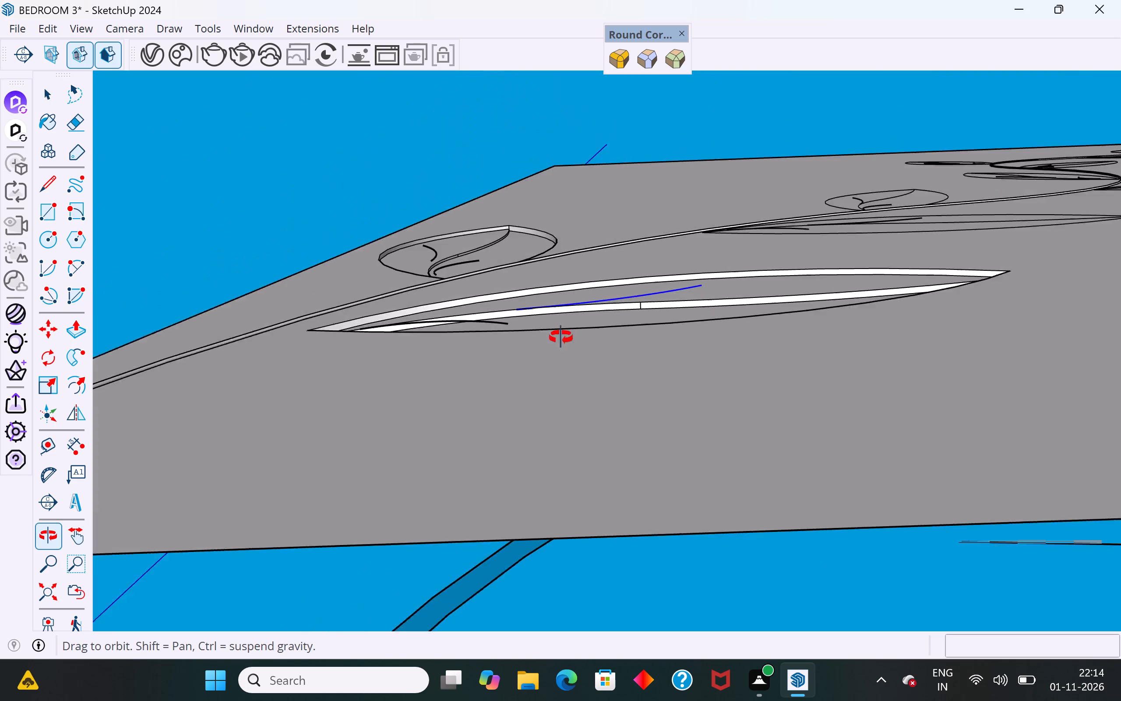
middle_drag(561, 337, 405, 501)
middle_drag(653, 491, 678, 498)
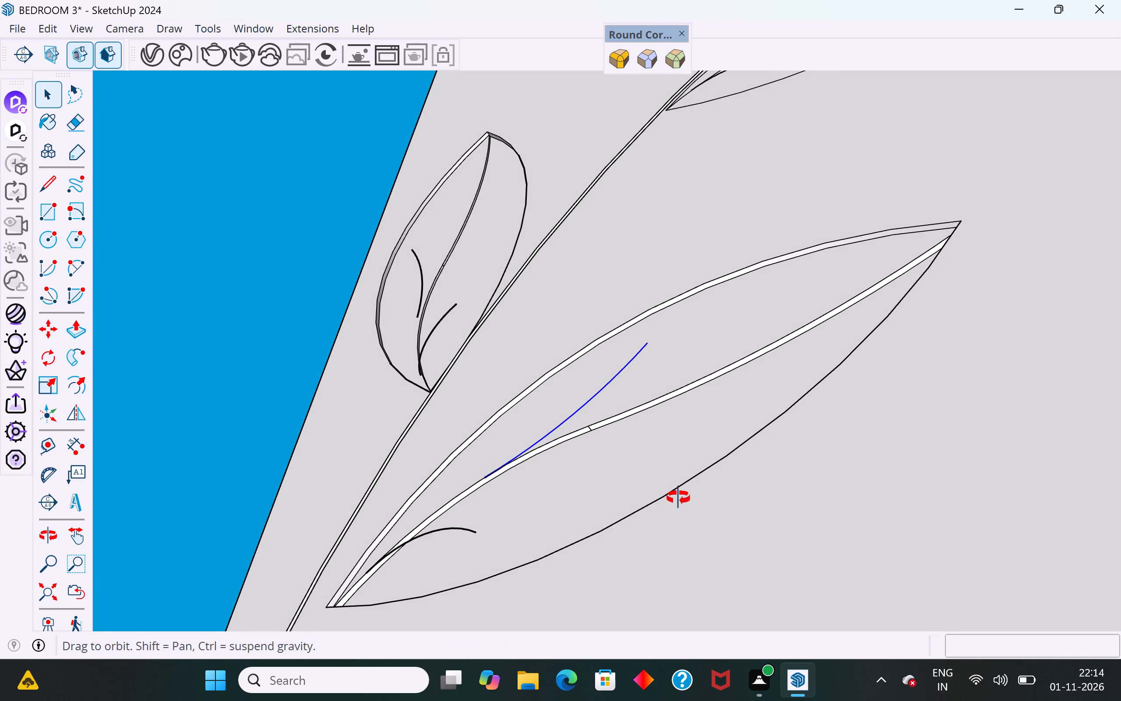
middle_drag(678, 498, 807, 473)
scroll(508, 416, down, 3)
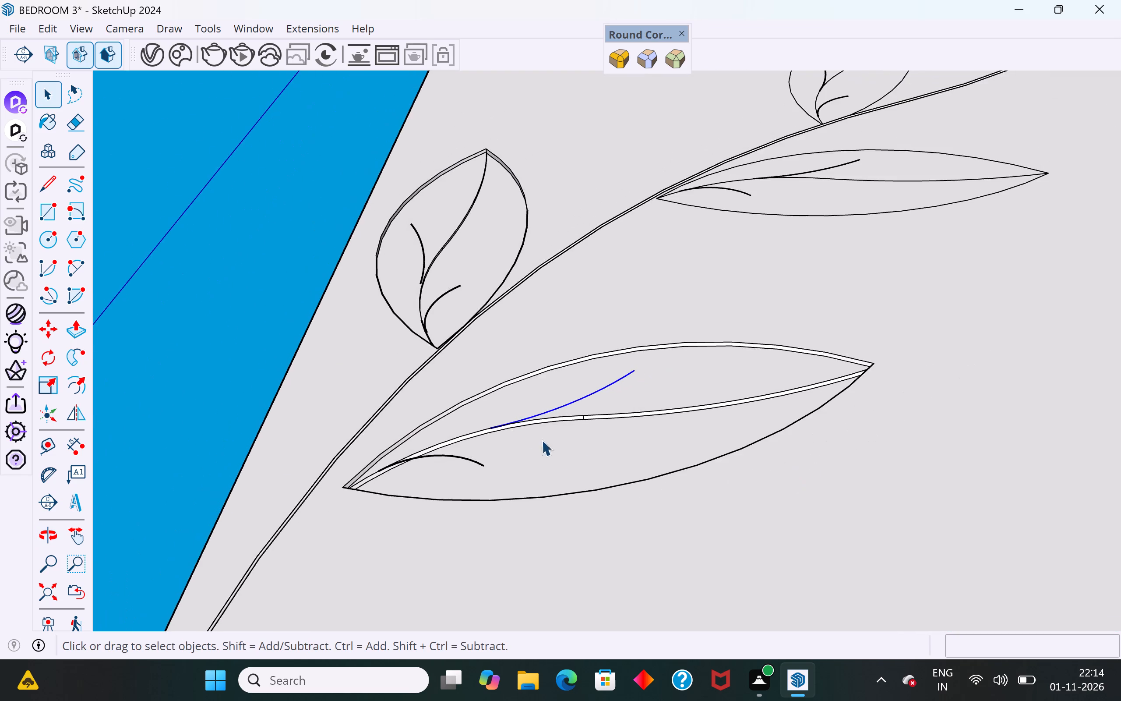
scroll(542, 440, down, 3)
middle_drag(621, 467, 788, 625)
Push/Pull the upright leaf's outer half by about 1/16".
scroll(494, 241, up, 5)
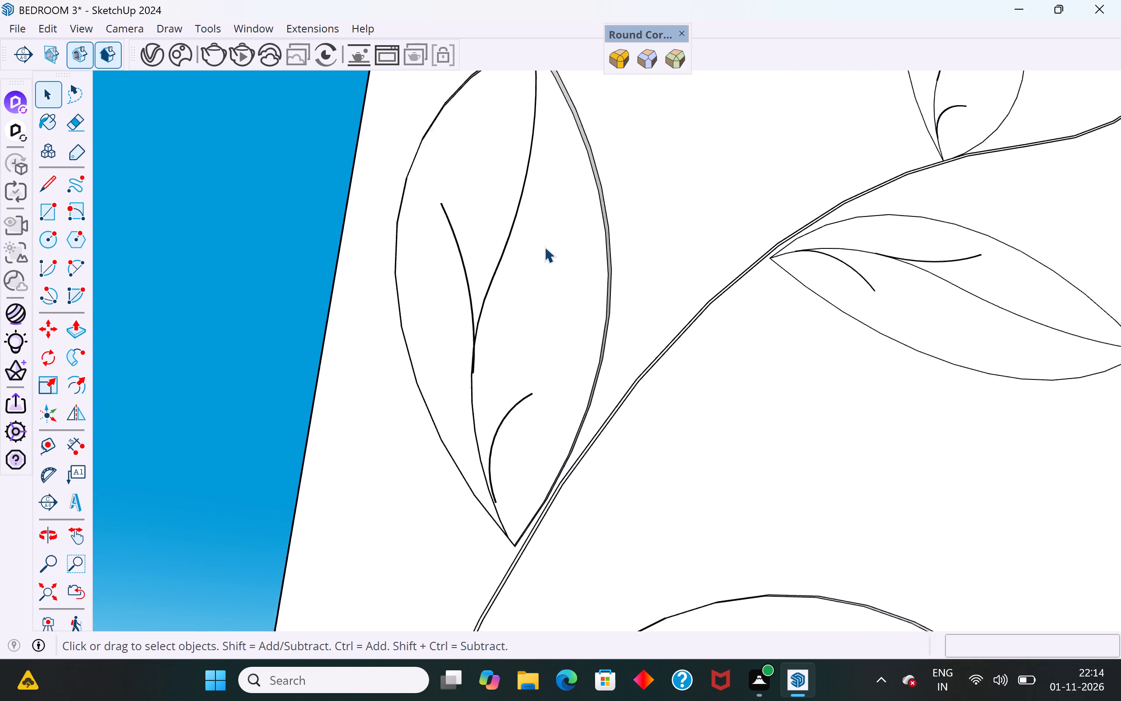
scroll(544, 247, up, 1)
middle_drag(544, 247, 681, 499)
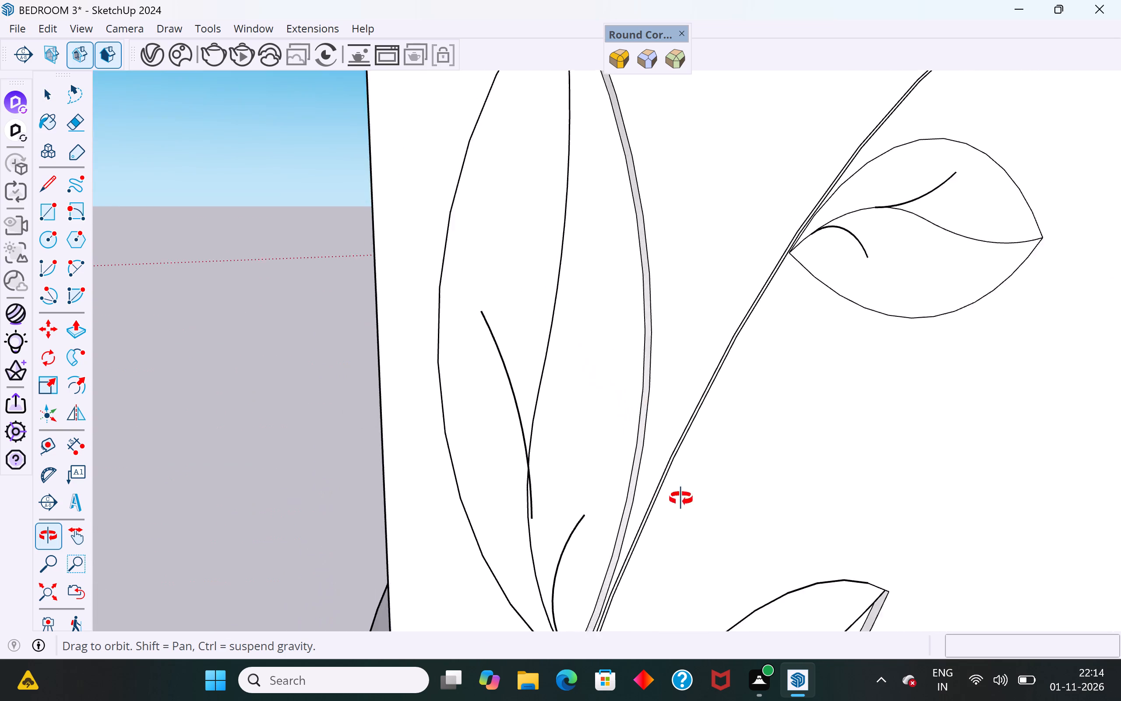
middle_drag(681, 499, 750, 614)
scroll(537, 416, up, 4)
click(588, 367)
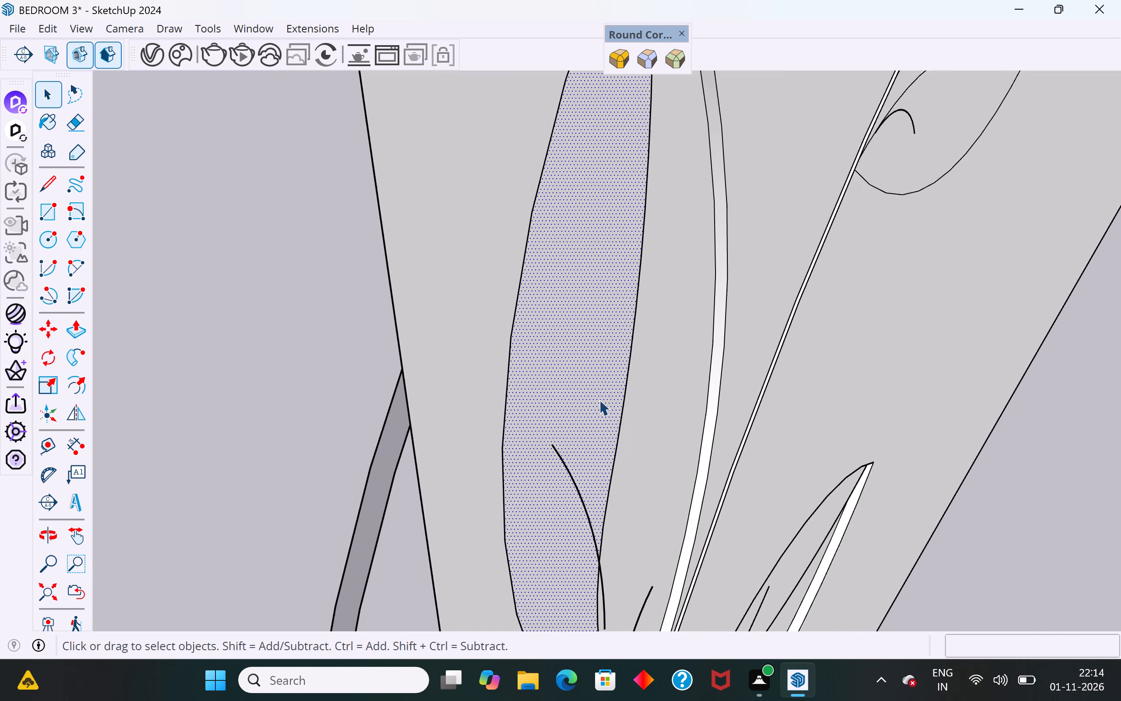
click(81, 335)
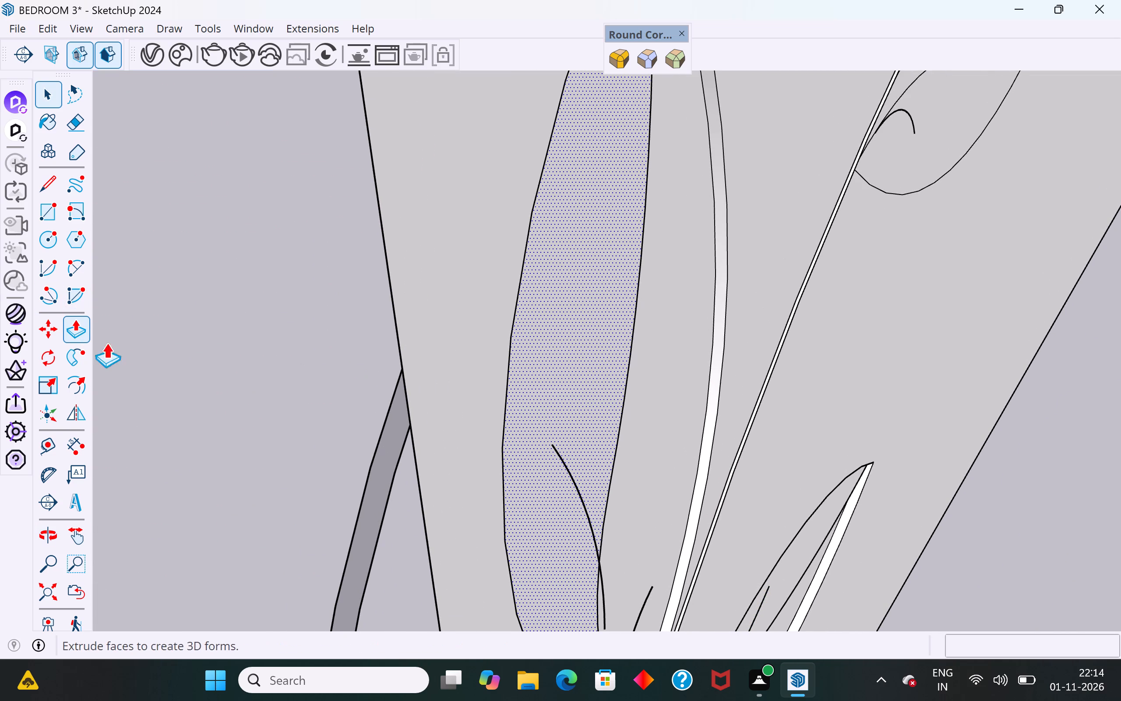
click(598, 362)
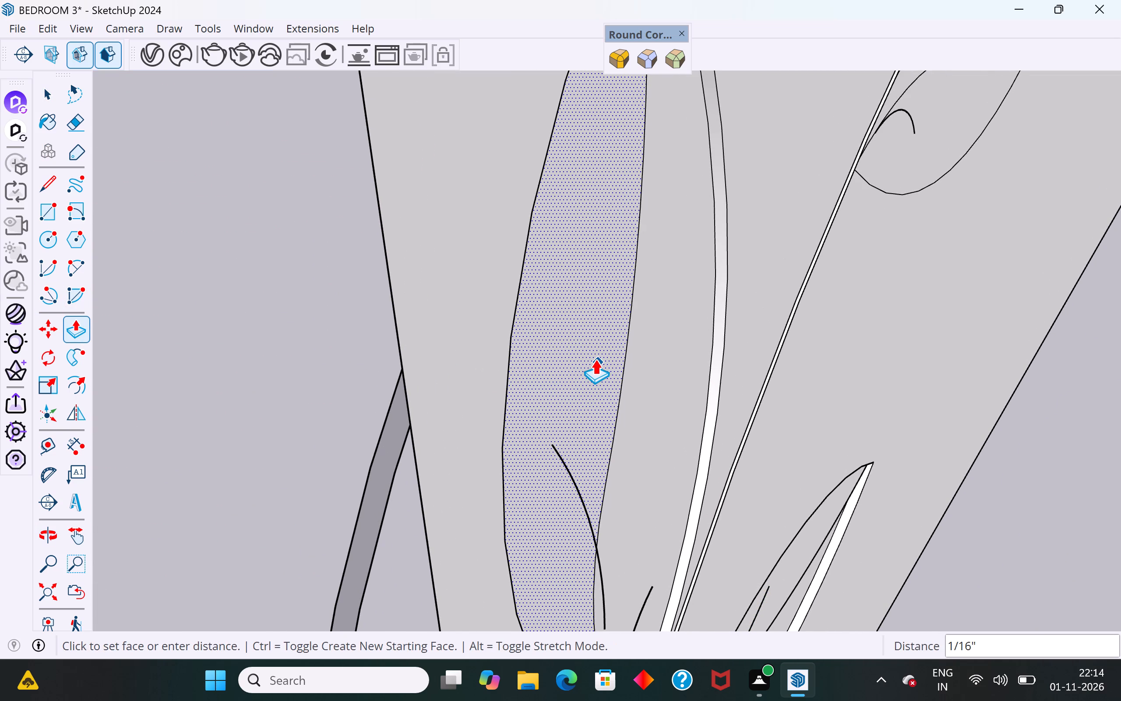
click(597, 359)
Check the thickness of the upright leaf and the lowest leaf from several angles.
middle_drag(664, 344, 509, 374)
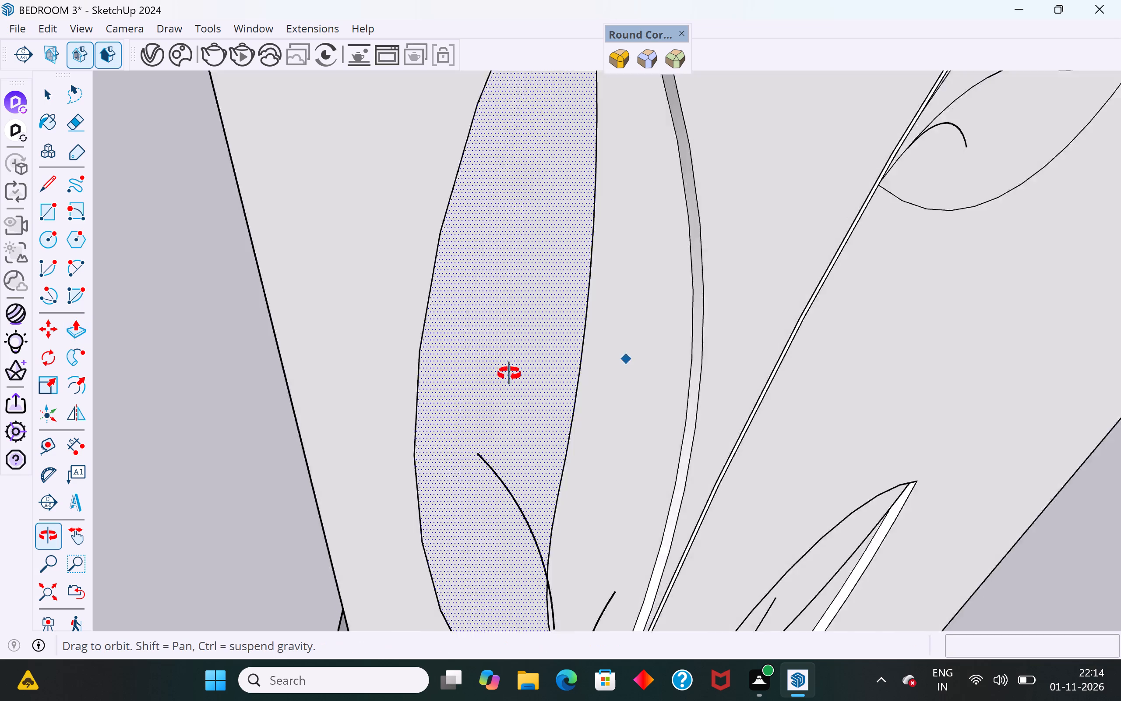
middle_drag(509, 374, 210, 450)
scroll(460, 193, down, 11)
middle_drag(533, 454, 534, 359)
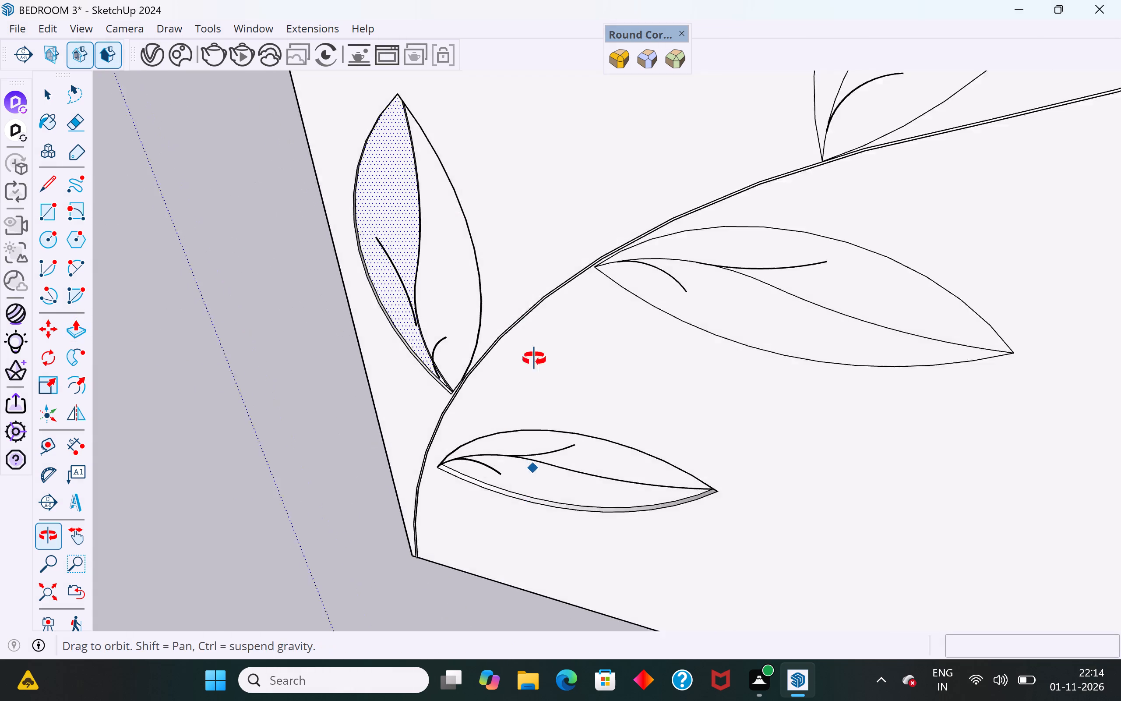
middle_drag(534, 359, 623, 4)
scroll(594, 586, up, 1)
middle_drag(598, 561, 737, 454)
middle_drag(737, 455, 691, 521)
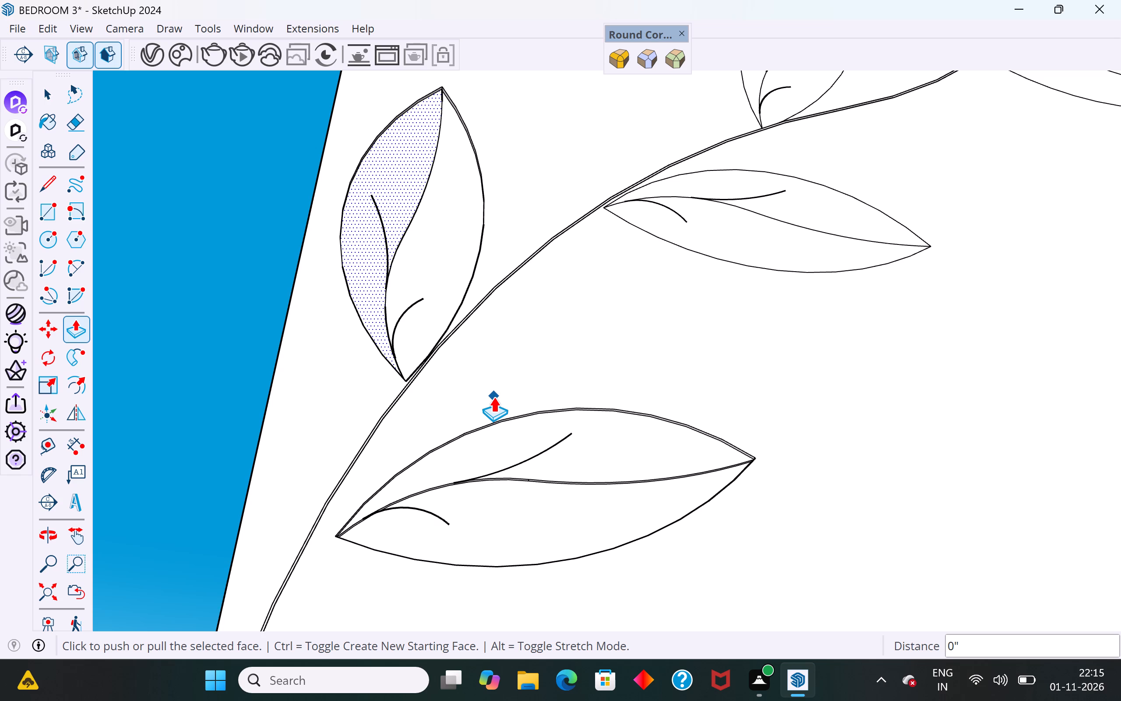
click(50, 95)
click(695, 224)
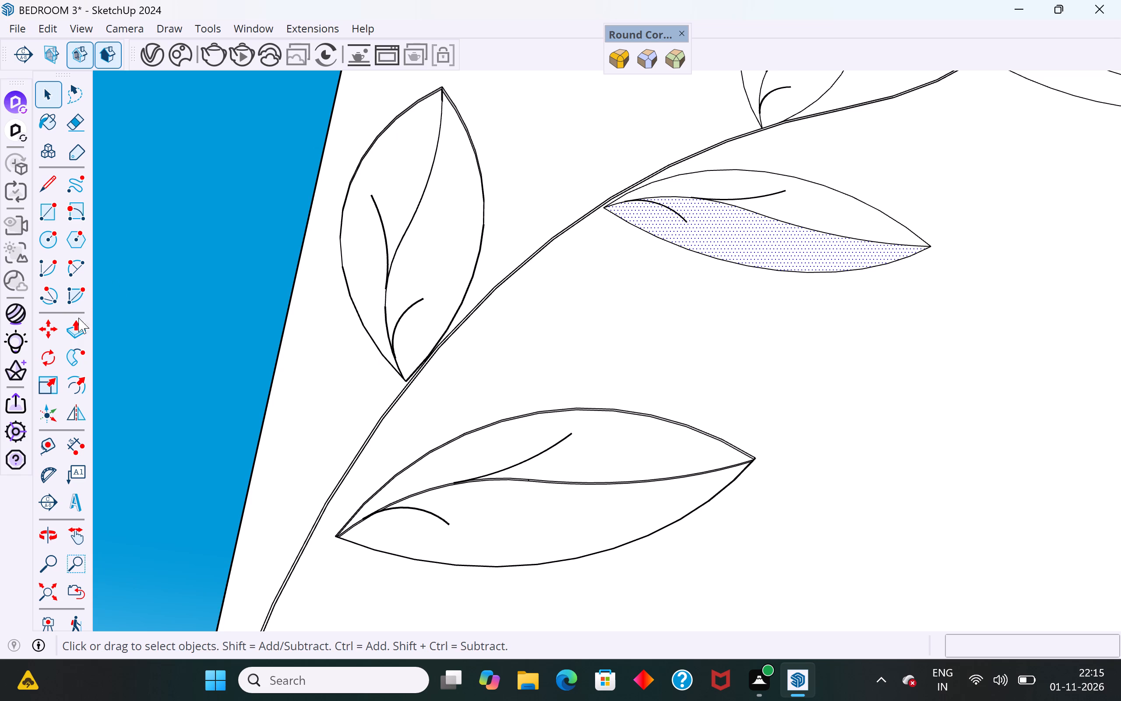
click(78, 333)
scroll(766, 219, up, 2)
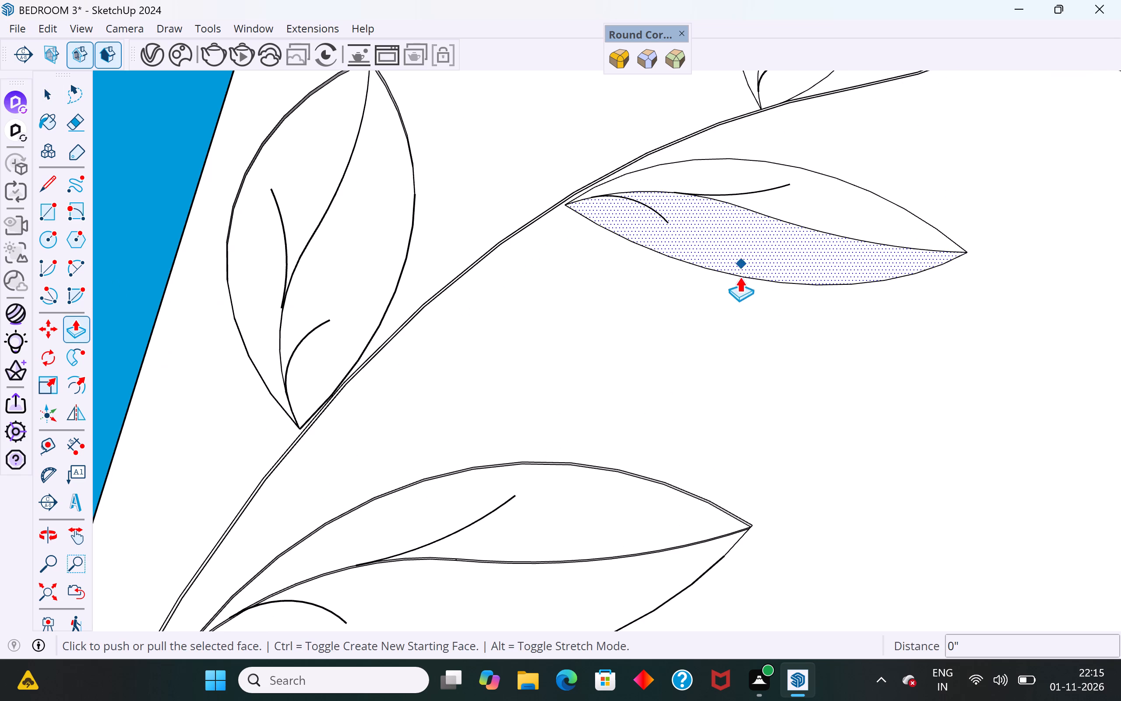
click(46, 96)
Push/Pull the lowest leaf's lower half by about 1/8".
scroll(347, 299, down, 3)
middle_drag(353, 311, 350, 388)
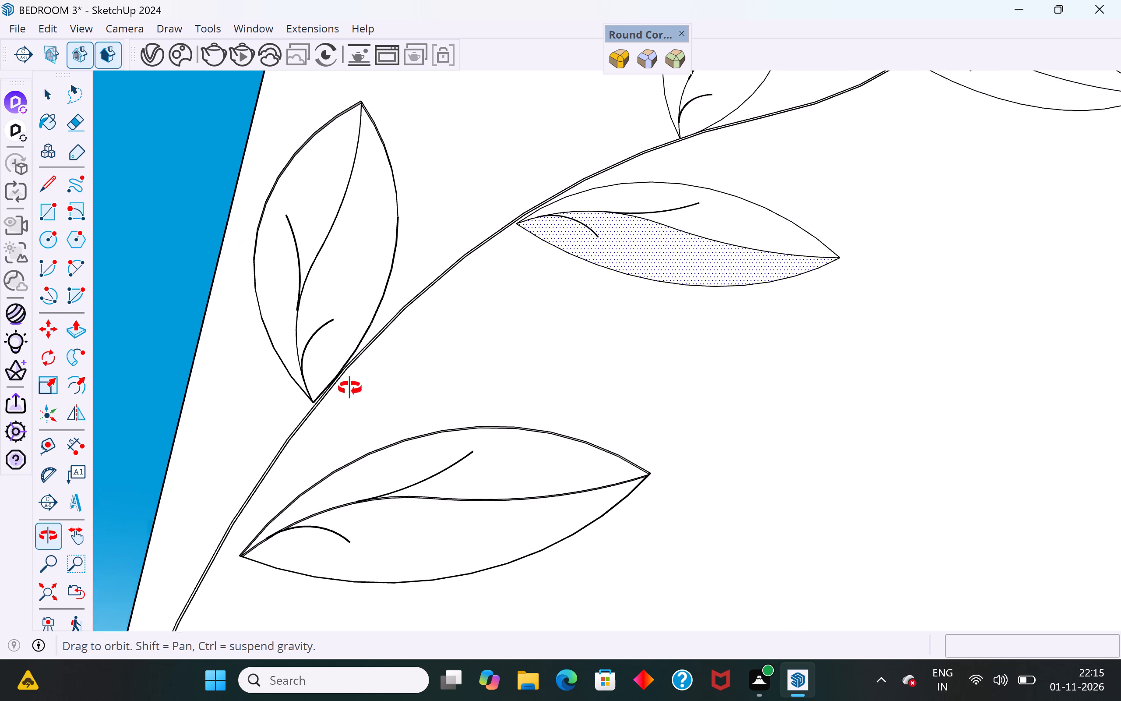
middle_drag(350, 388, 320, 632)
scroll(334, 338, up, 3)
middle_drag(379, 379, 774, 393)
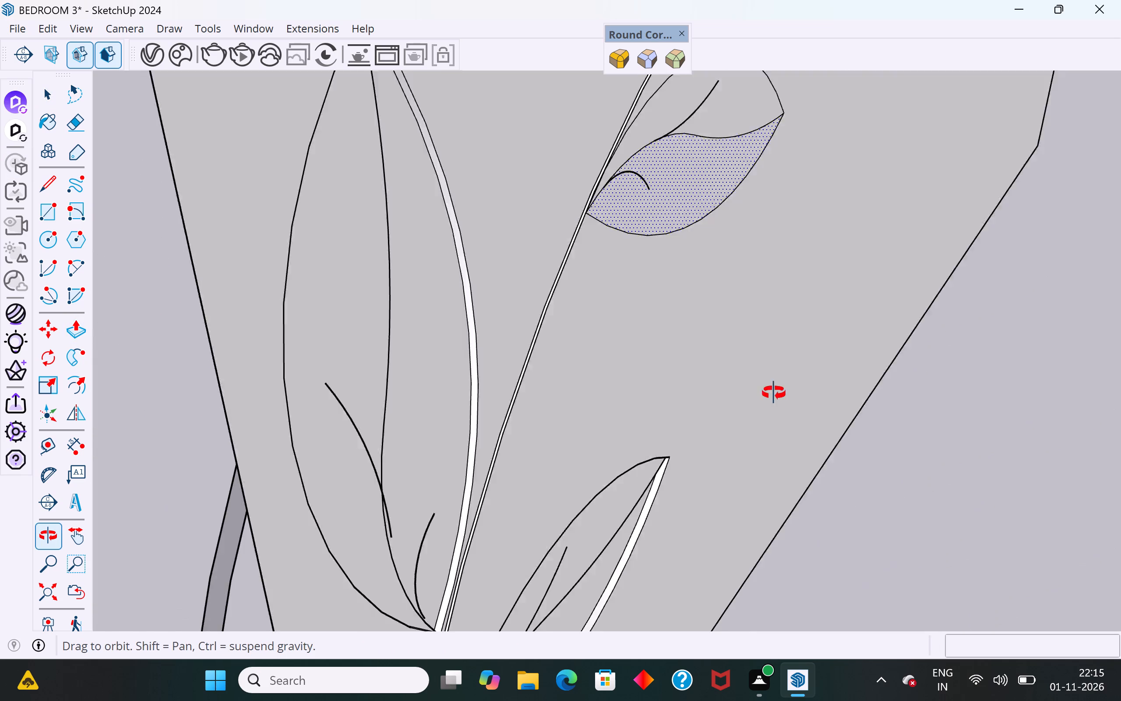
middle_drag(774, 393, 751, 368)
scroll(753, 268, down, 4)
scroll(647, 453, up, 3)
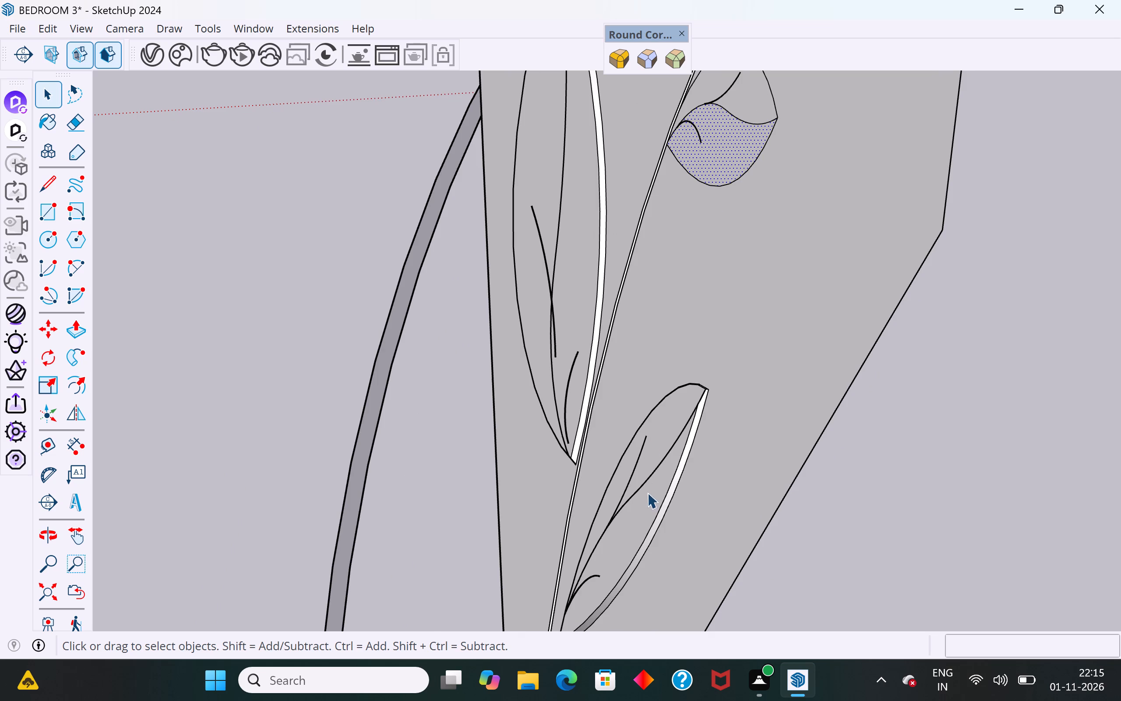
scroll(656, 458, down, 4)
scroll(635, 556, up, 3)
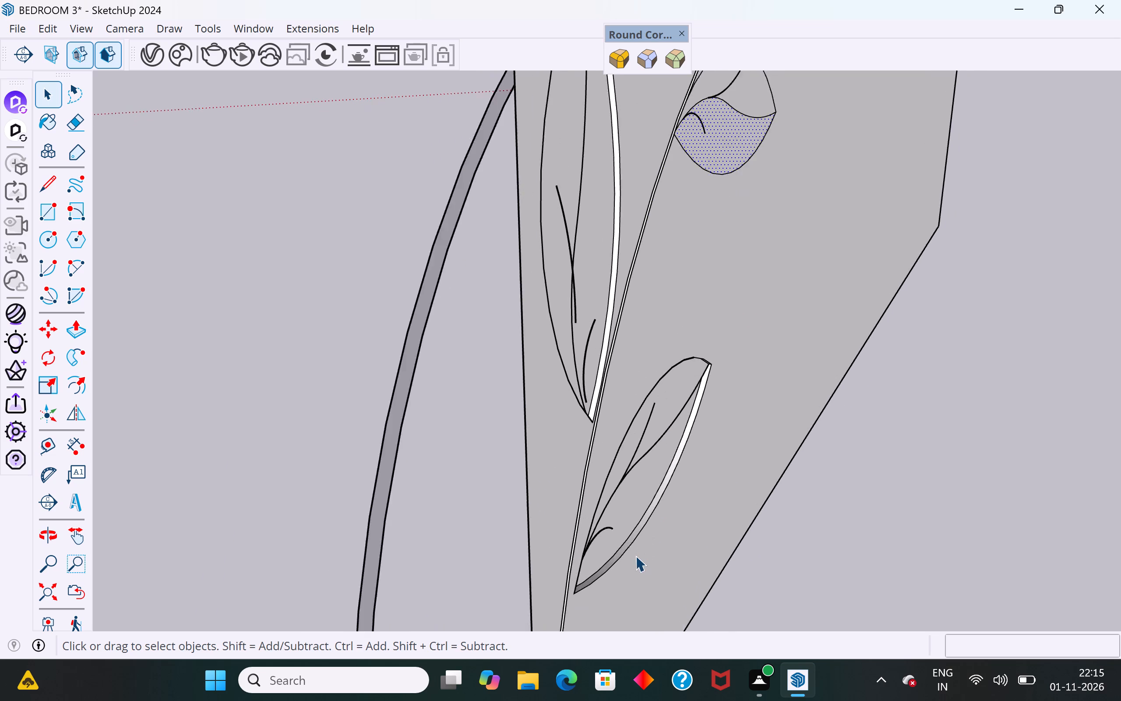
scroll(635, 556, up, 4)
click(78, 335)
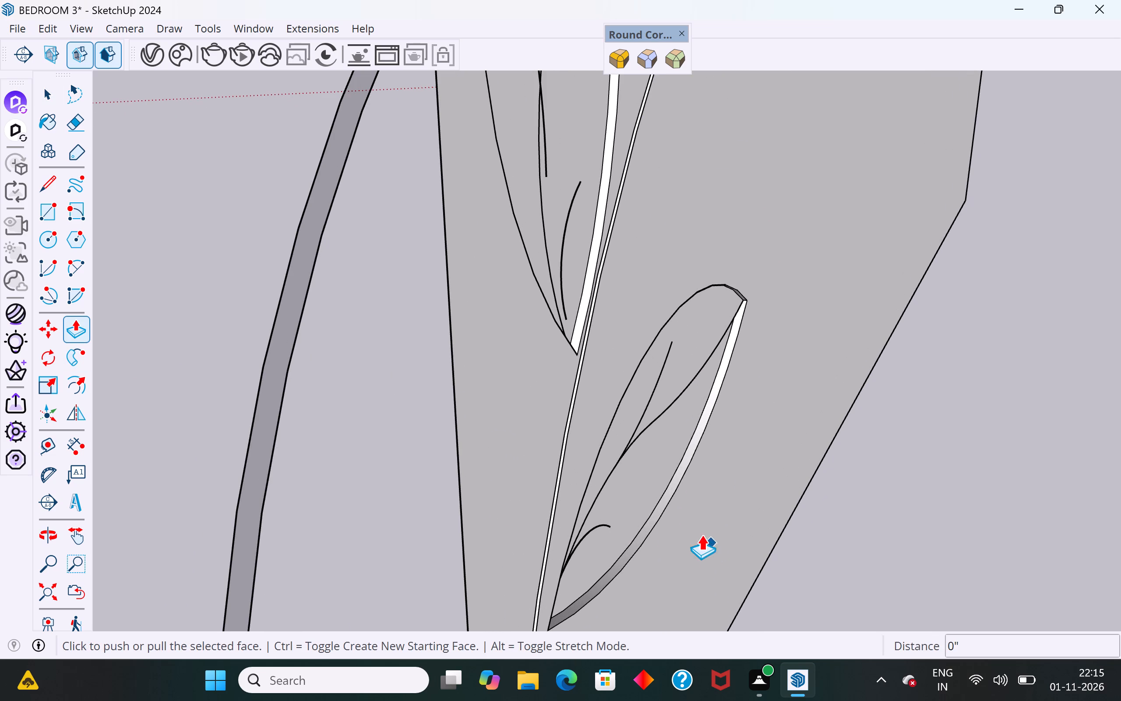
click(58, 93)
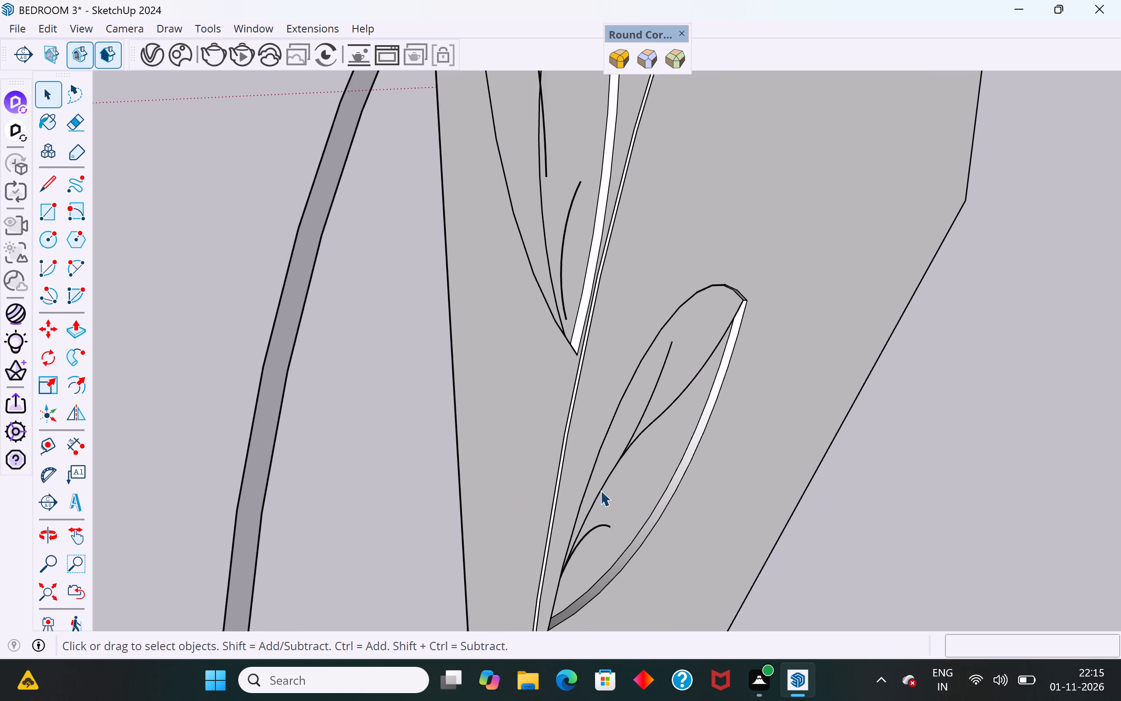
click(631, 475)
click(68, 324)
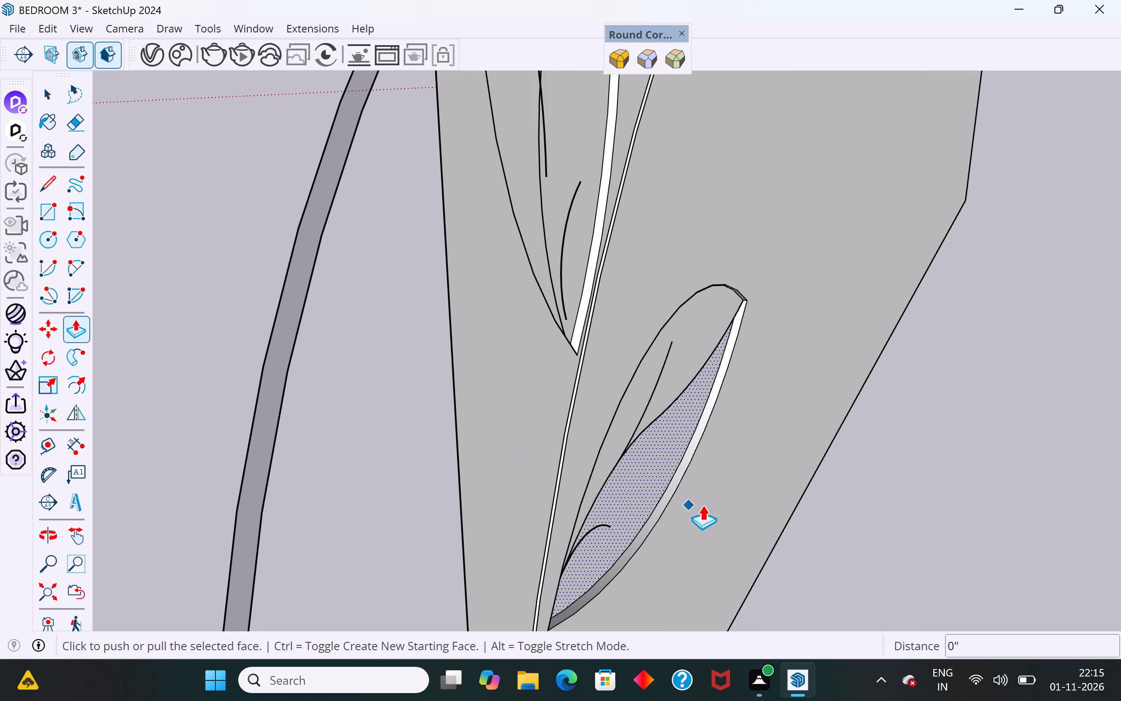
click(663, 460)
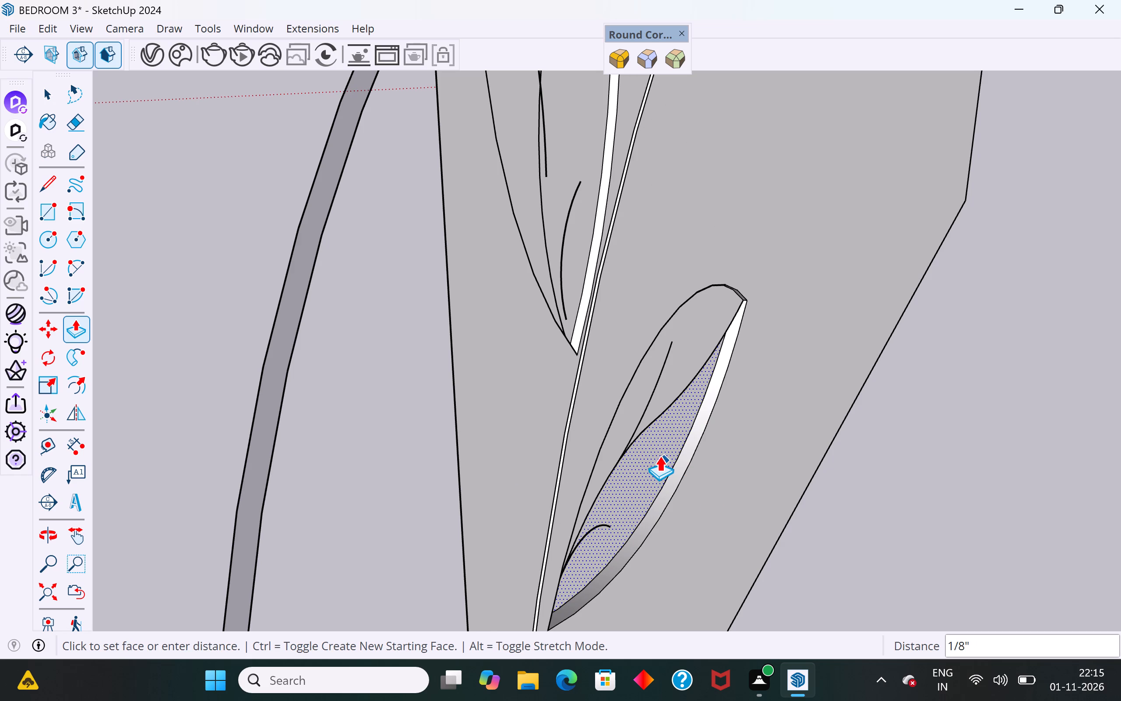
click(659, 456)
Push/Pull the lowest leaf's upper half by about 1/16".
middle_drag(618, 418, 361, 418)
middle_drag(663, 529, 685, 183)
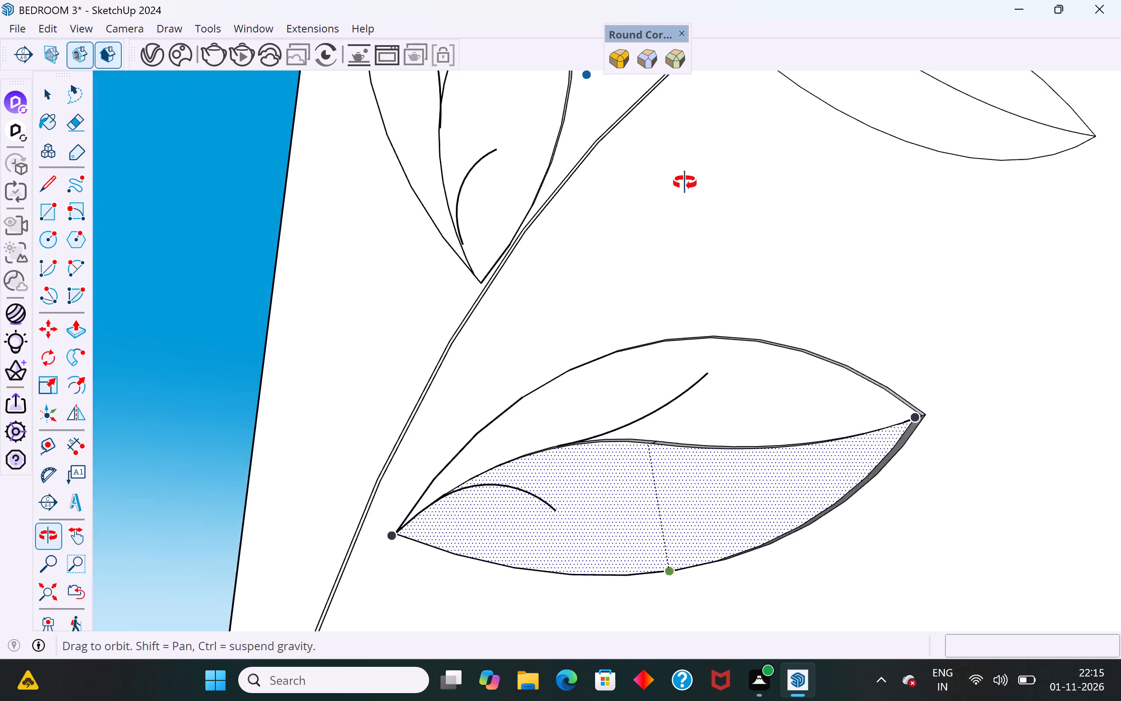
middle_drag(685, 183, 697, 139)
middle_drag(705, 378, 704, 307)
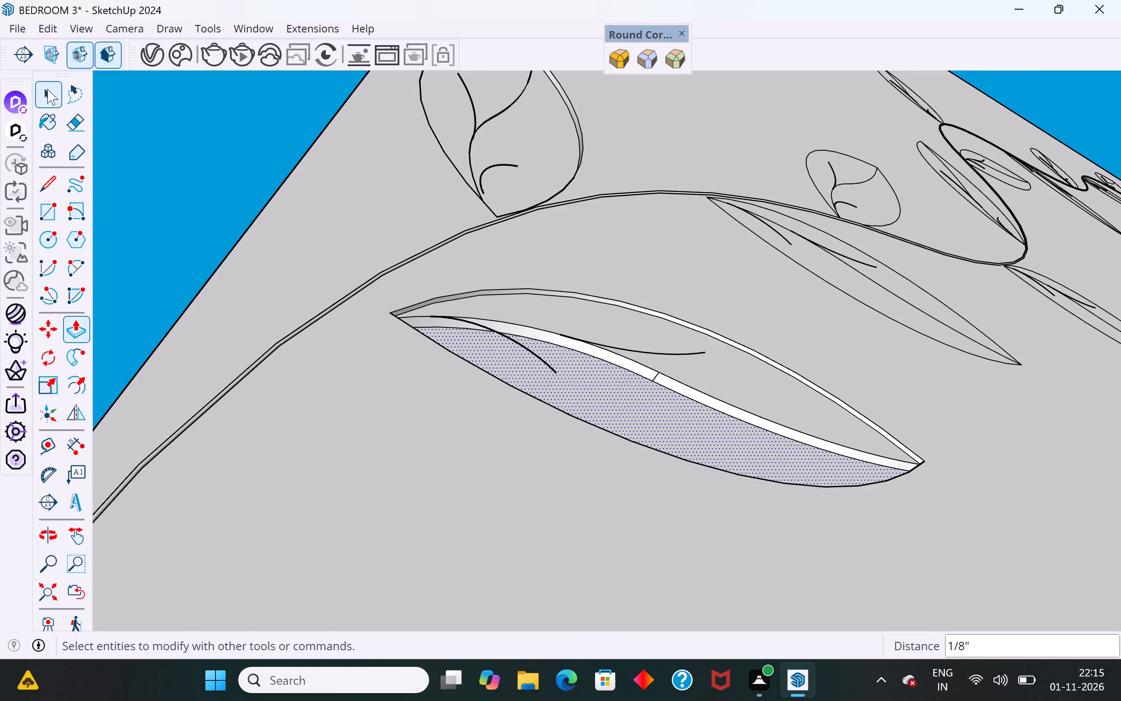
click(47, 89)
click(129, 153)
click(565, 318)
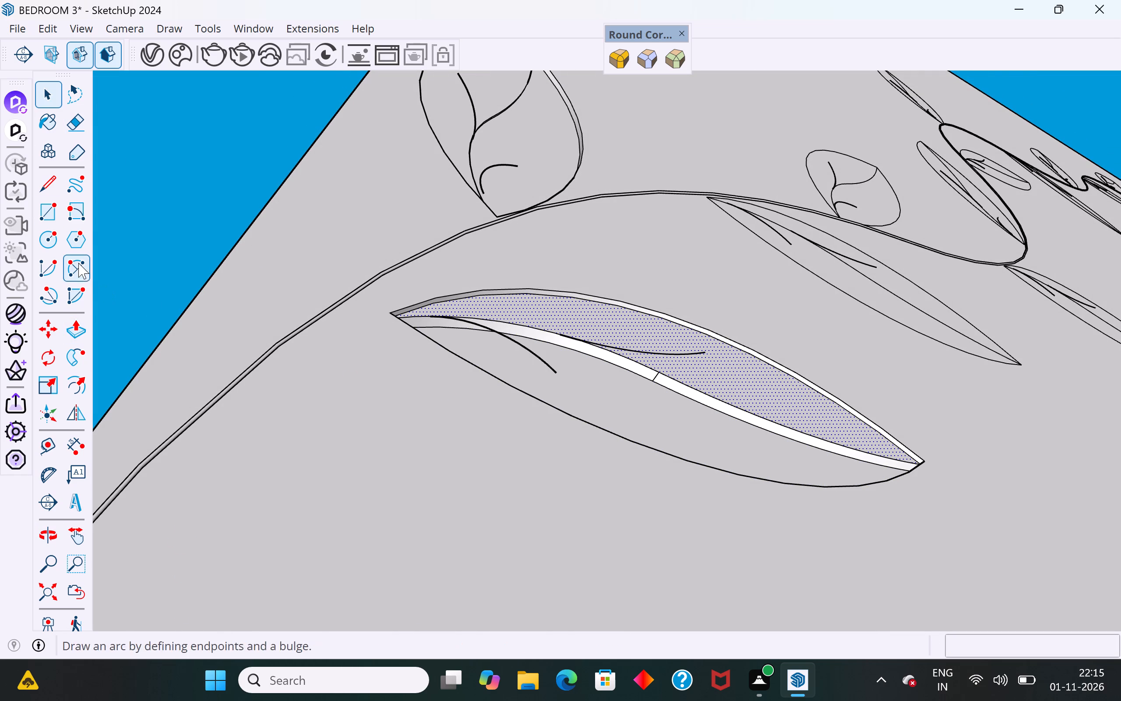
click(72, 329)
click(708, 370)
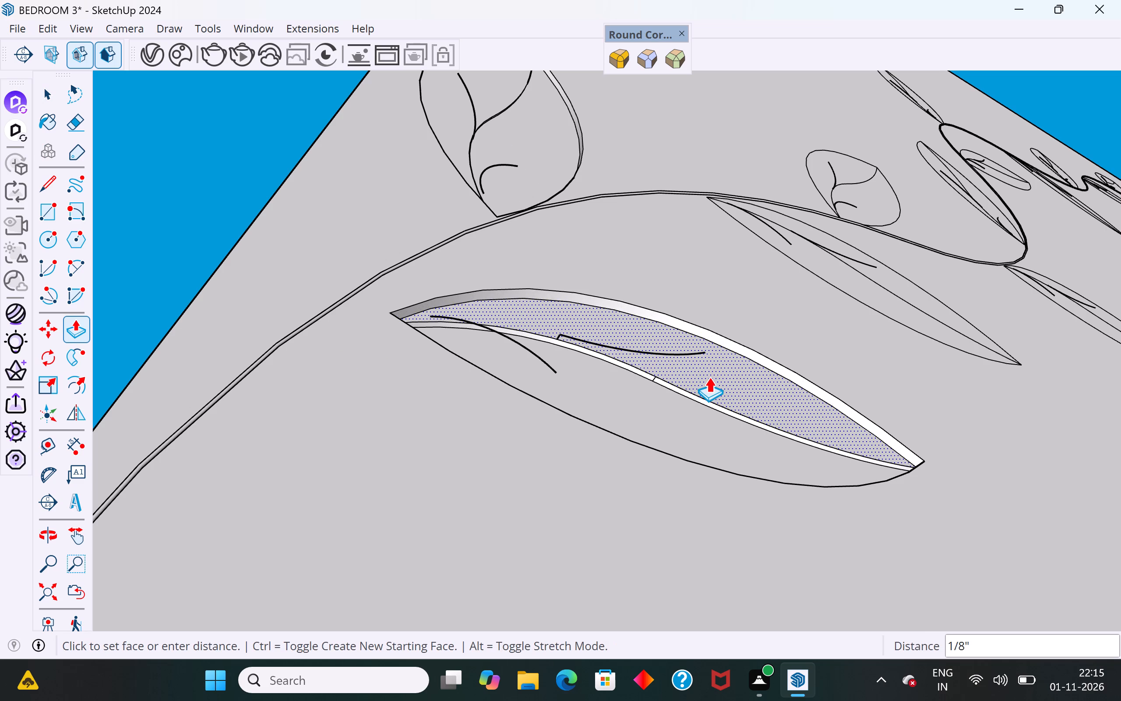
scroll(712, 379, up, 8)
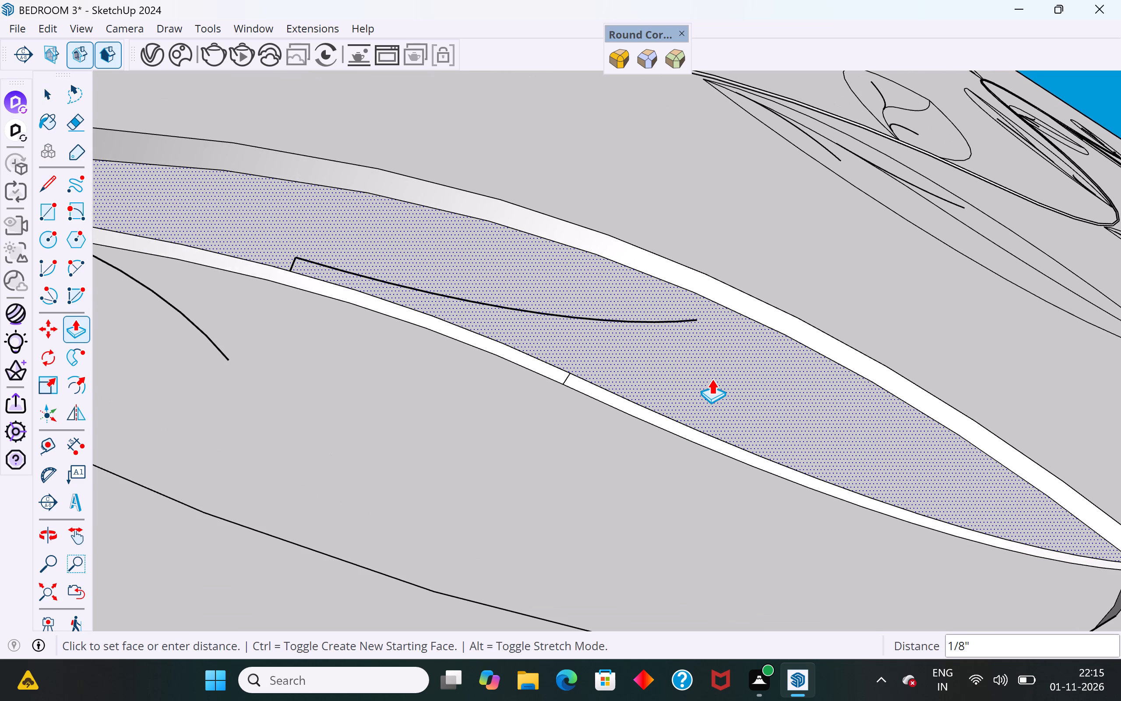
click(718, 379)
Push/Pull the upright leaf's inner half, the one nearer the stem, by about 1/8".
scroll(680, 524, down, 6)
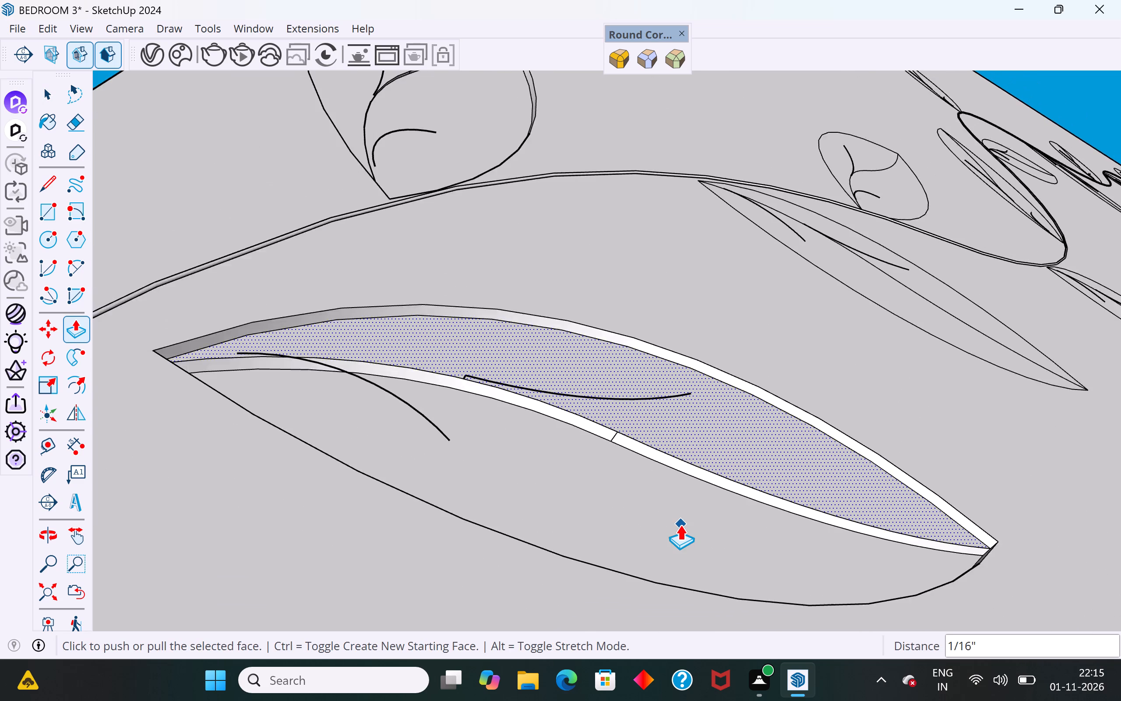
scroll(680, 524, down, 6)
middle_drag(642, 510, 758, 607)
scroll(361, 488, down, 4)
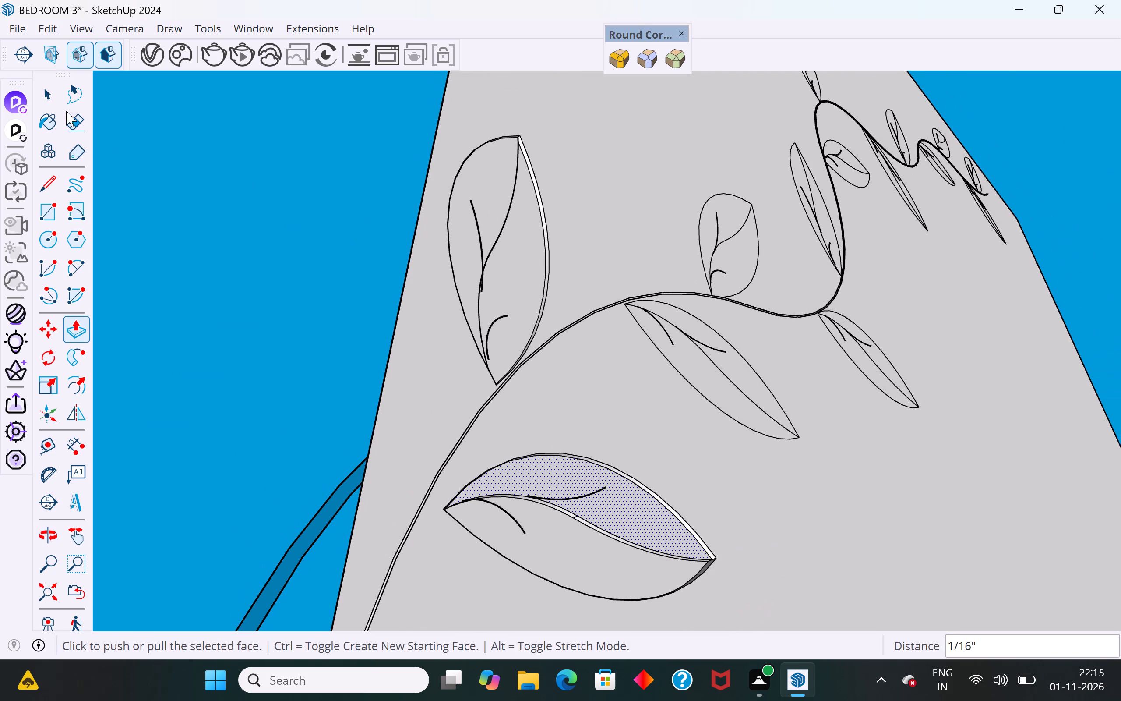
click(50, 98)
click(134, 211)
scroll(651, 295, down, 4)
middle_drag(623, 278, 318, 275)
scroll(356, 392, up, 8)
middle_drag(451, 385, 277, 250)
scroll(457, 435, up, 7)
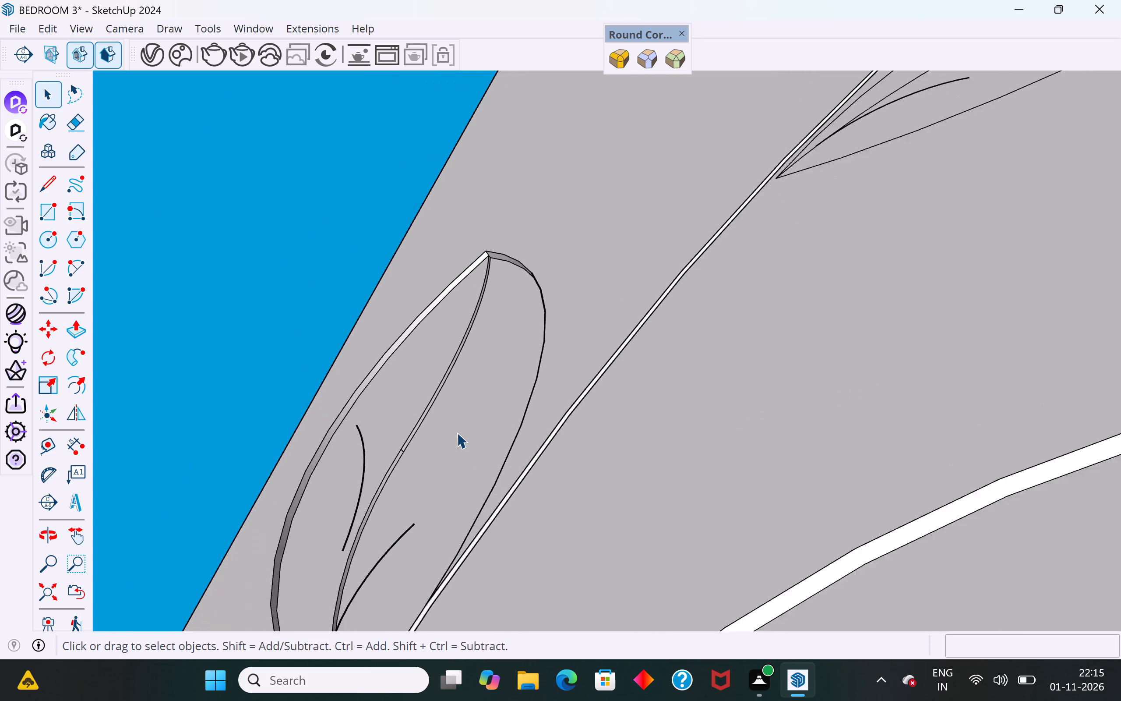
click(472, 419)
click(76, 336)
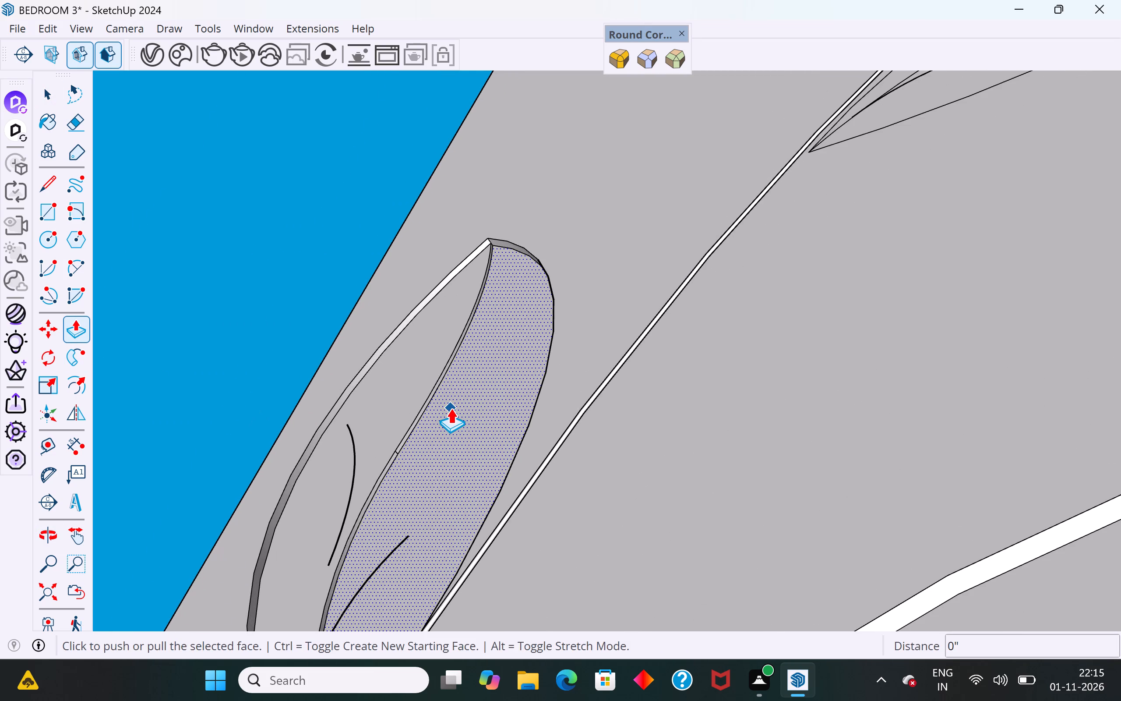
click(451, 408)
click(463, 408)
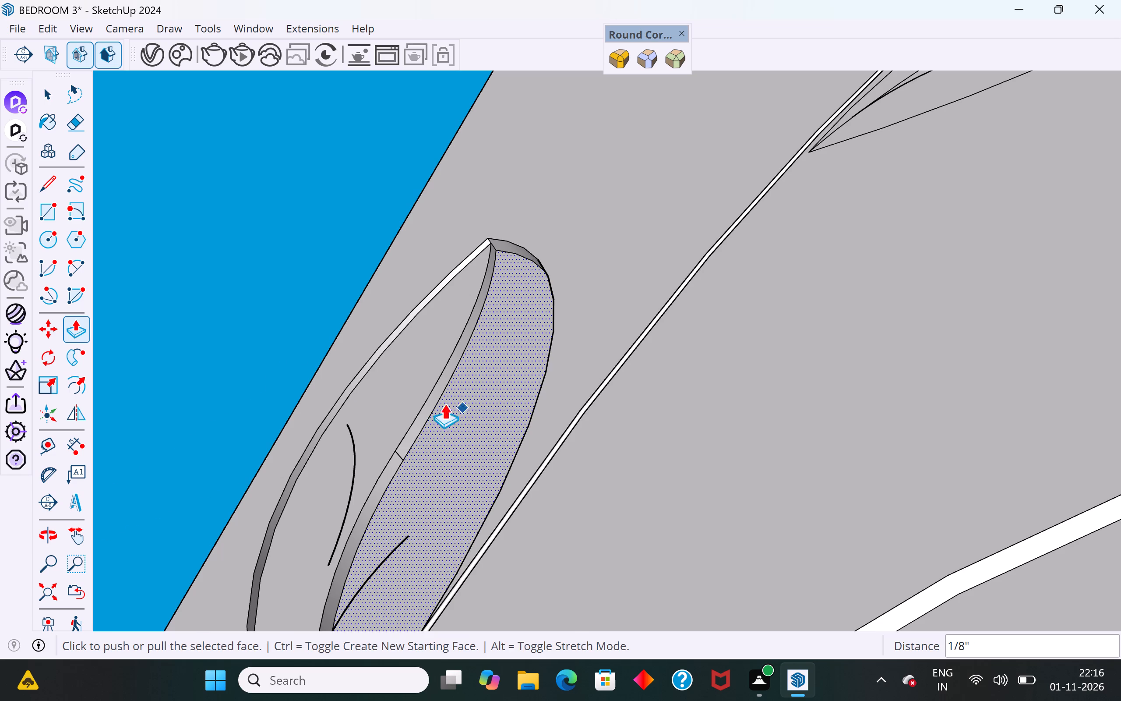
Push/Pull the upright leaf's outer half by about another 1/16".
click(51, 95)
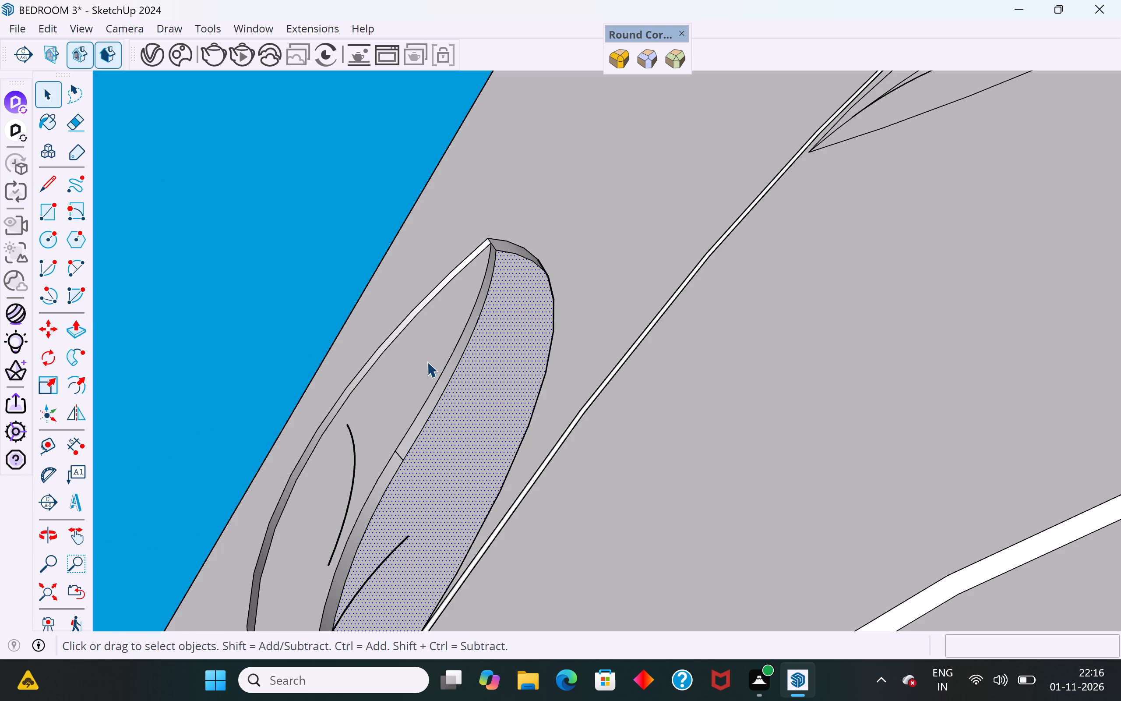
click(422, 359)
click(82, 331)
click(406, 397)
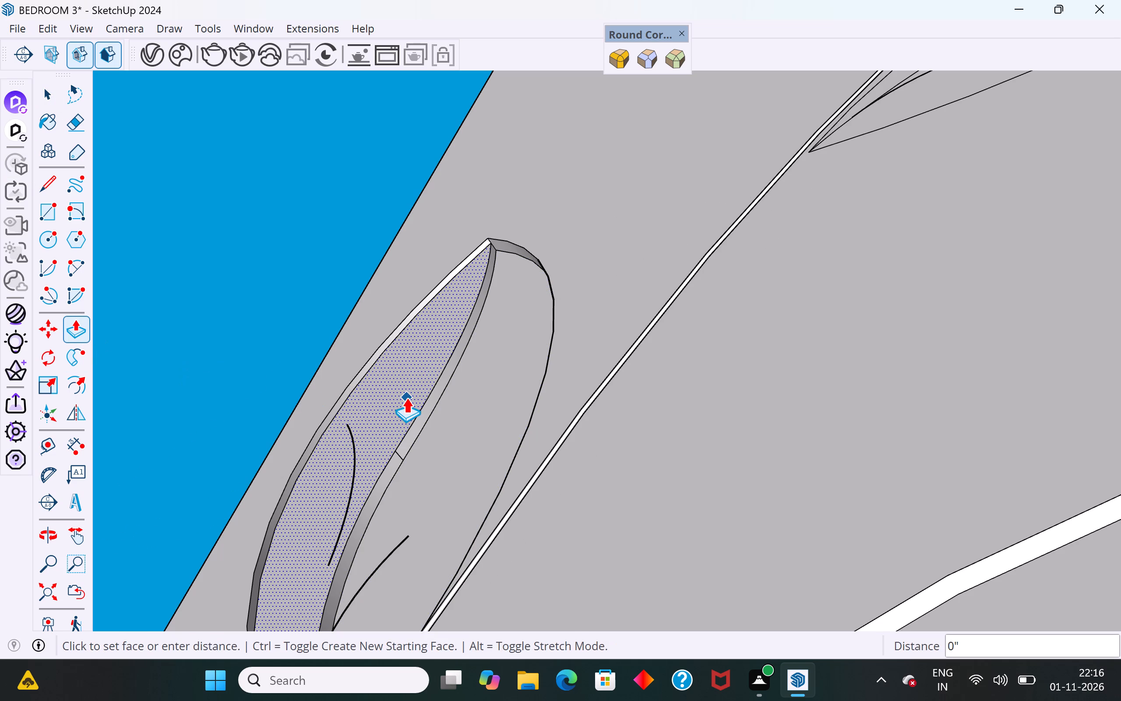
click(410, 399)
scroll(445, 542, down, 6)
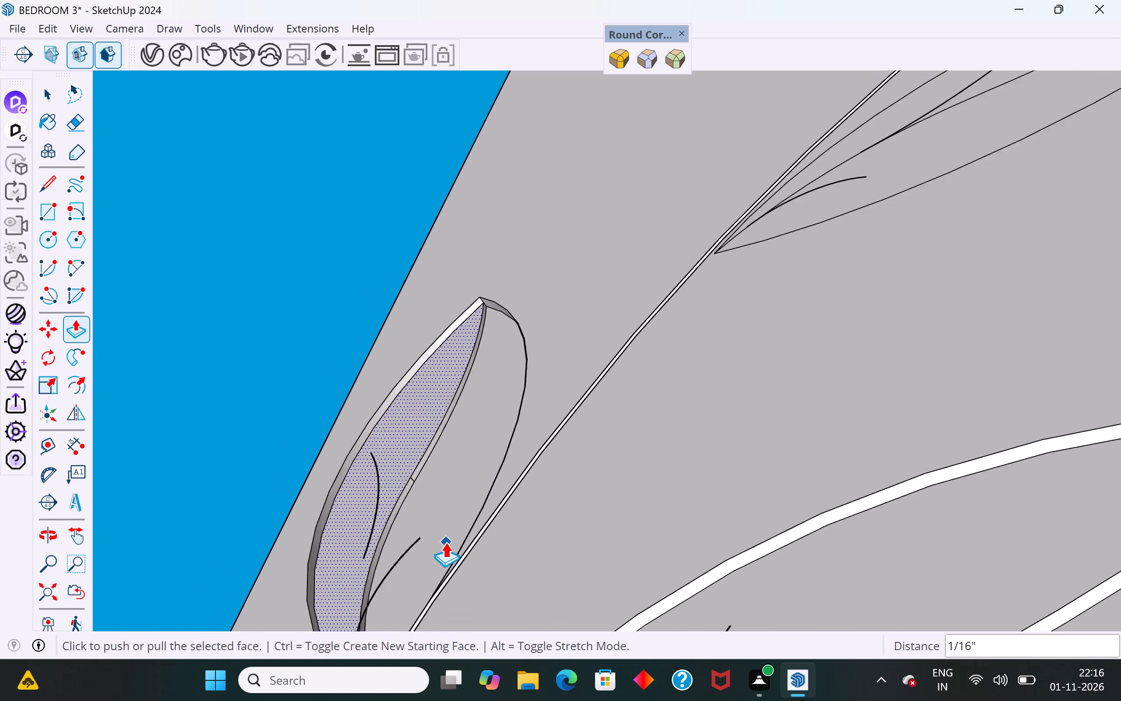
Push/Pull the lower half of the next leaf below the stem, just above the lowest leaf, by about 3/16".
scroll(445, 542, down, 12)
middle_drag(646, 479, 874, 618)
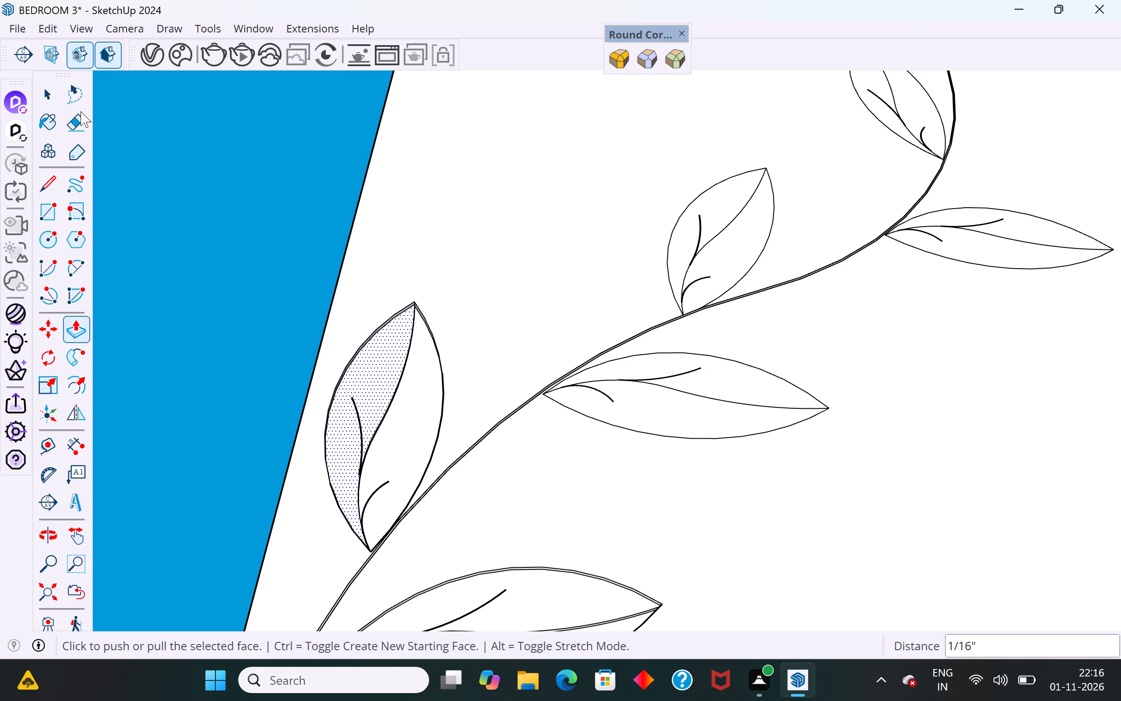
click(44, 94)
click(162, 199)
scroll(680, 414, up, 4)
click(680, 414)
middle_drag(680, 444, 759, 559)
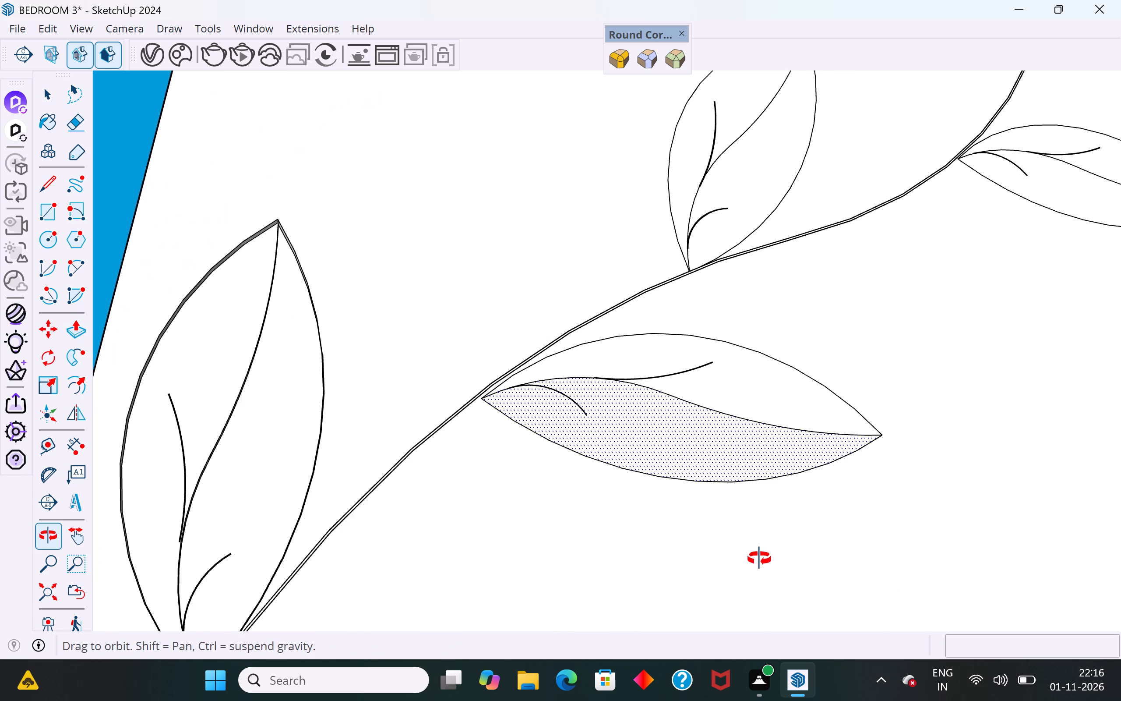
middle_drag(759, 559, 624, 287)
middle_drag(766, 394, 687, 339)
scroll(701, 297, up, 2)
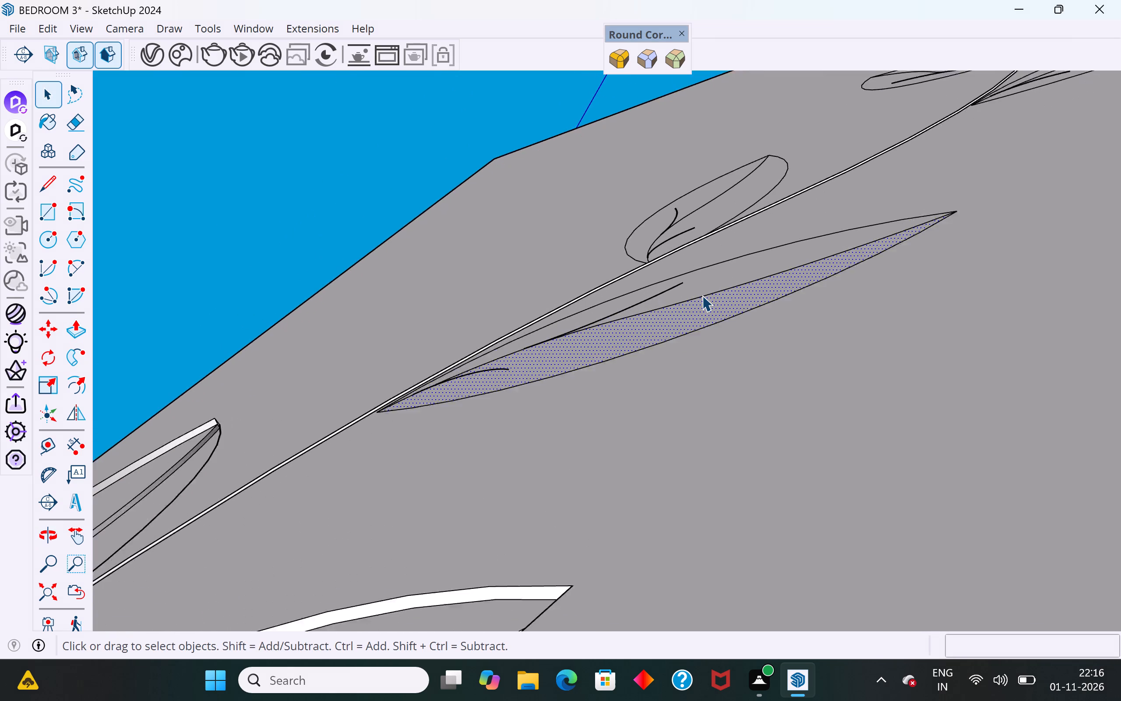
scroll(702, 295, up, 5)
click(82, 327)
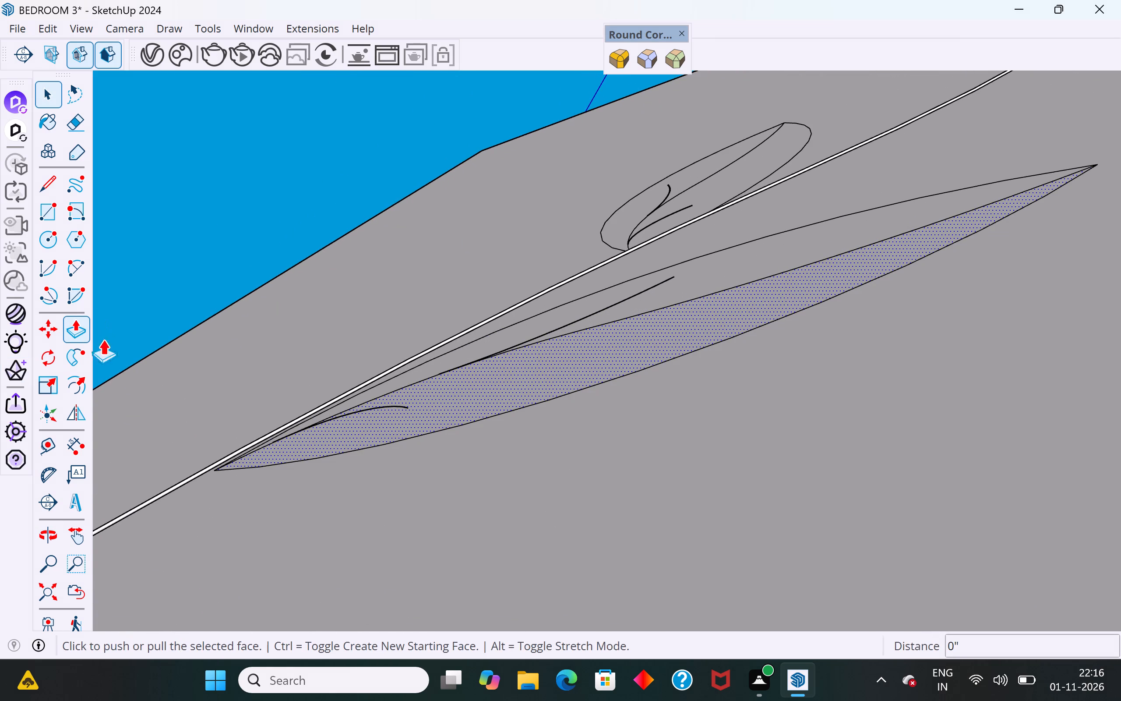
scroll(515, 370, up, 4)
click(525, 346)
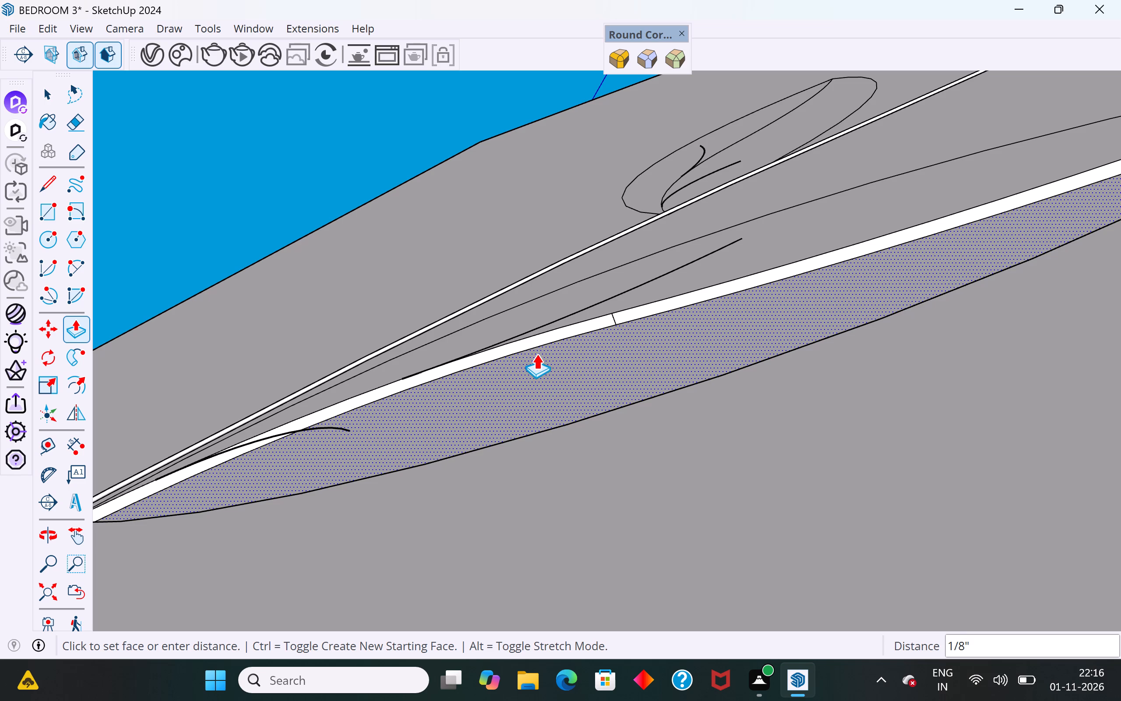
click(542, 357)
Push/Pull that leaf's lower half by about another 1/16".
middle_drag(617, 367, 750, 676)
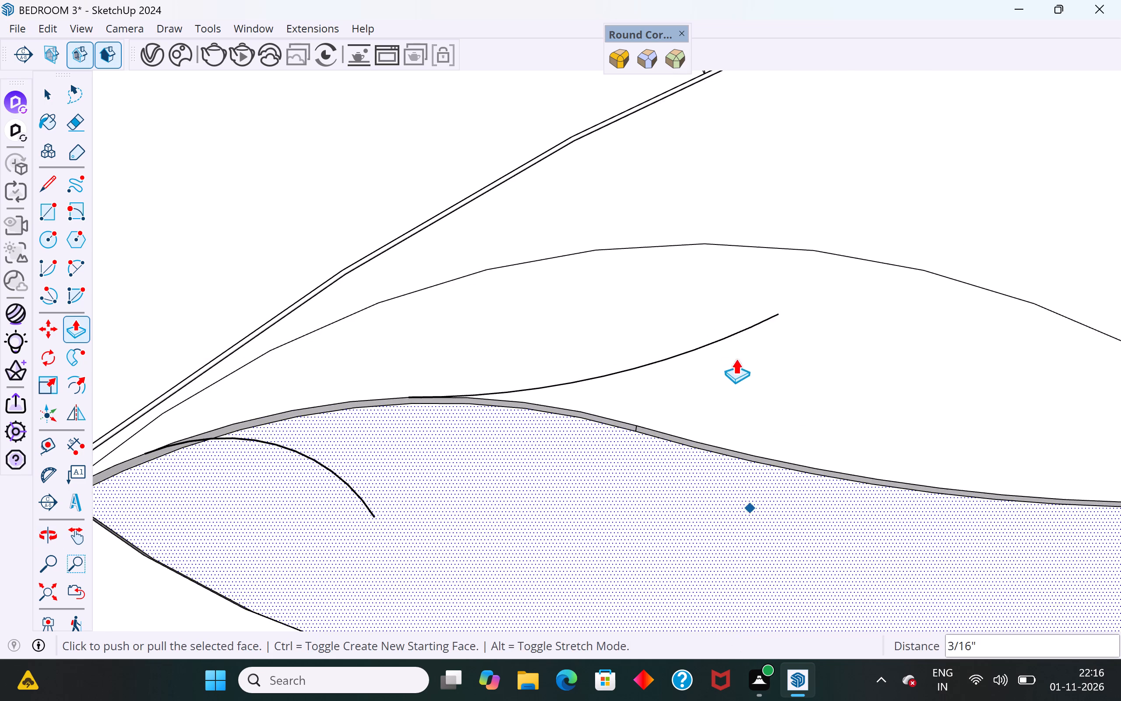
scroll(730, 353, down, 5)
middle_drag(723, 393, 659, 595)
scroll(616, 428, up, 3)
middle_drag(620, 433, 420, 200)
scroll(511, 376, up, 3)
middle_drag(603, 432, 384, 359)
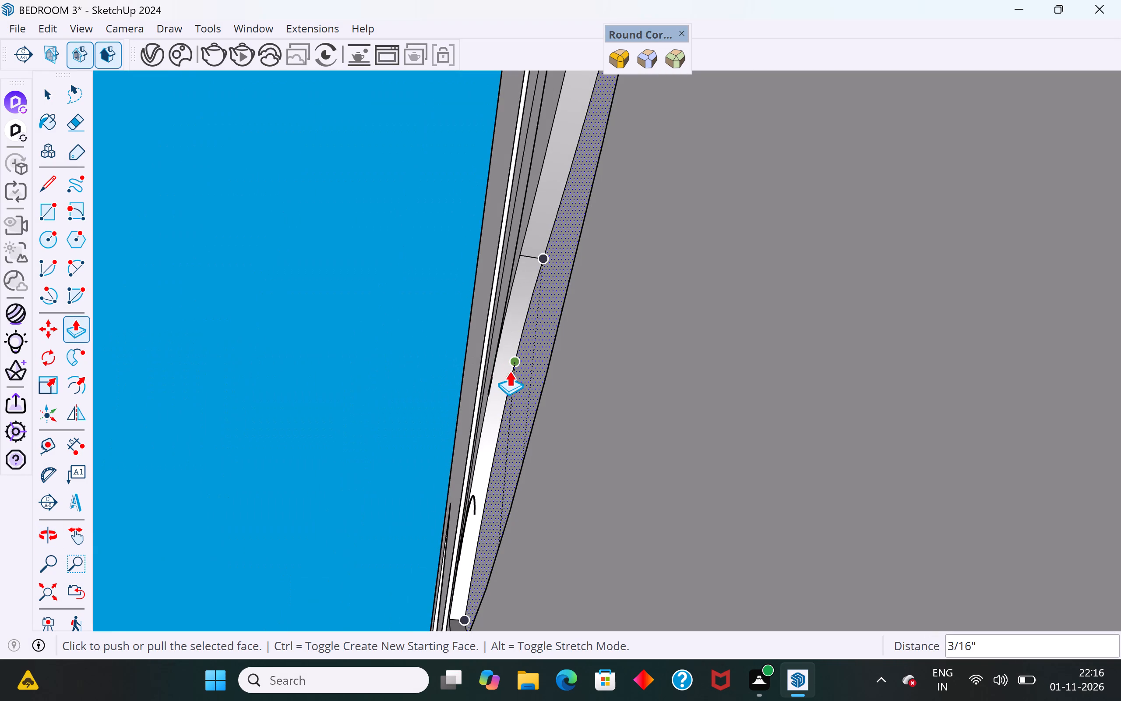
click(509, 371)
click(518, 372)
Push/Pull the upper half of the same leaf, just above the lowest leaf below the stem, by about 1/8".
scroll(556, 423, down, 5)
middle_drag(560, 432, 566, 440)
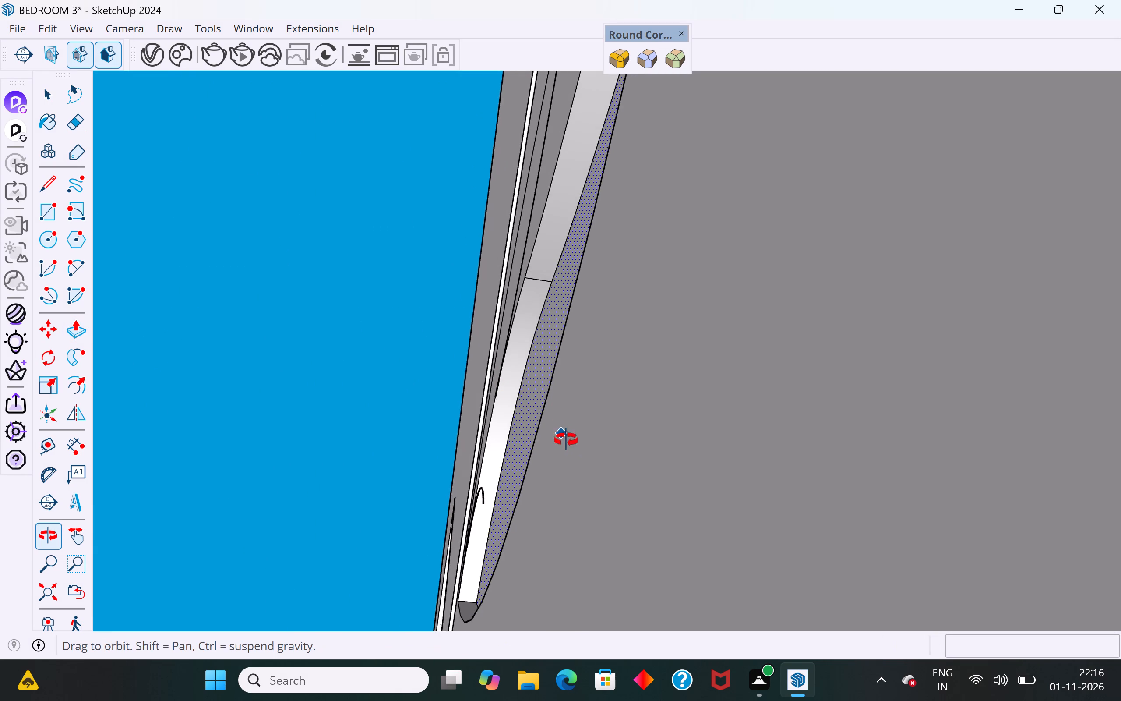
middle_drag(566, 440, 742, 577)
scroll(736, 577, down, 11)
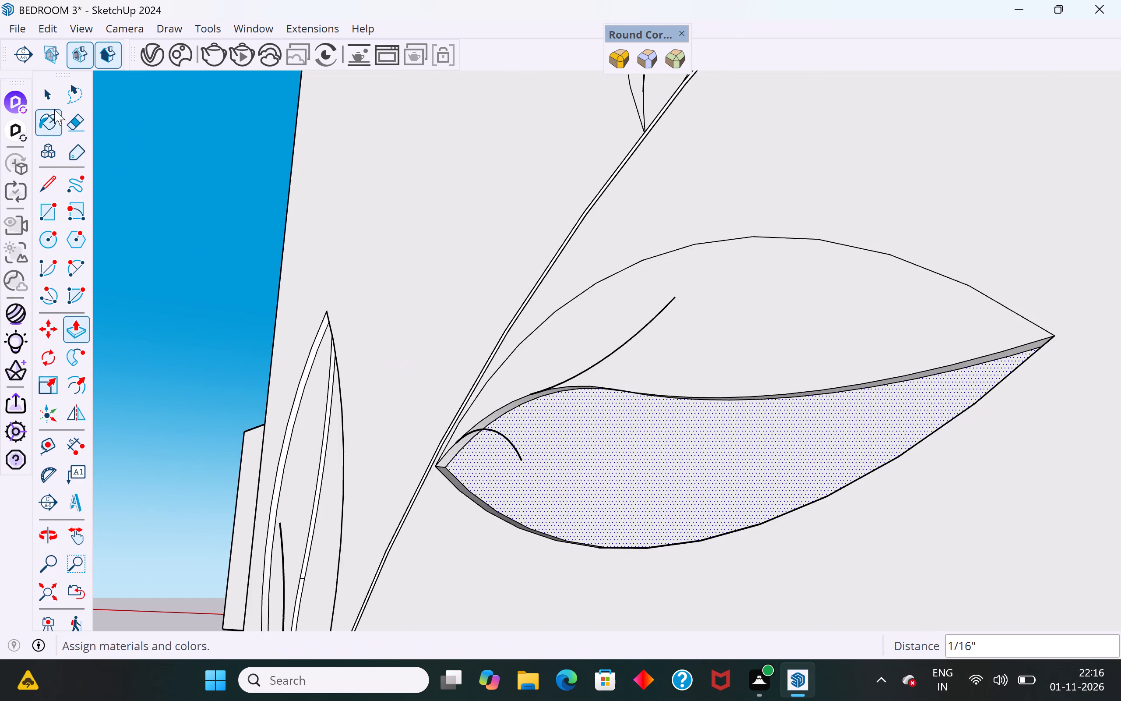
click(46, 99)
click(209, 290)
click(708, 329)
middle_drag(726, 423, 588, 382)
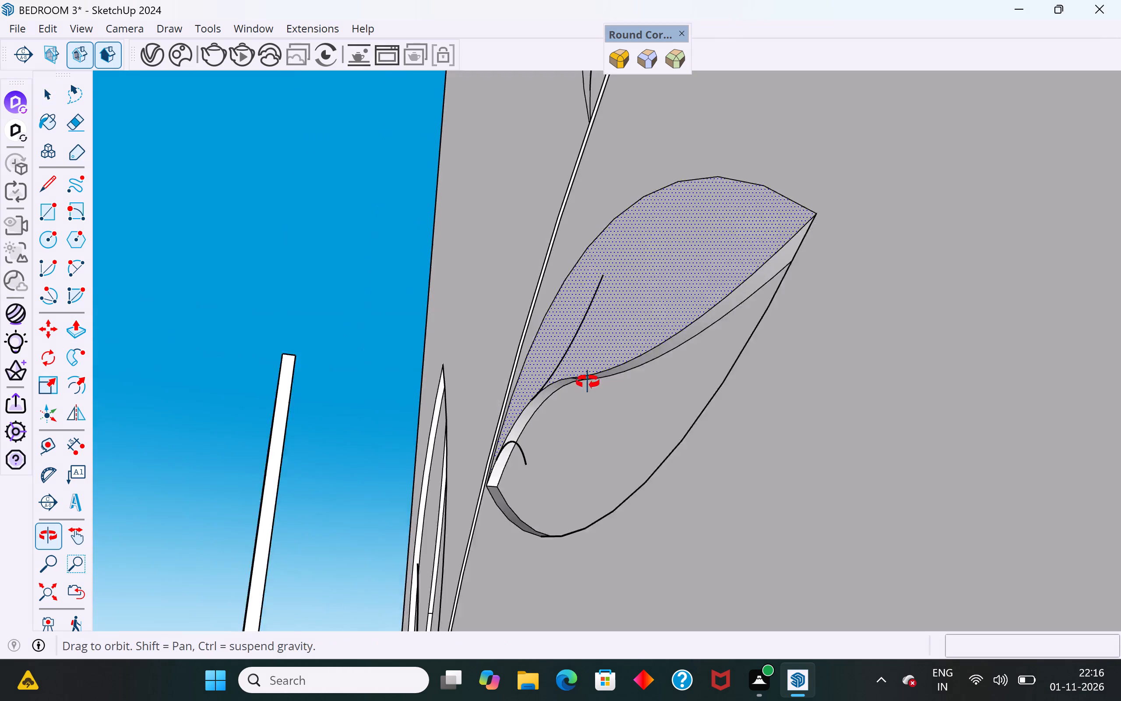
middle_drag(588, 382, 567, 372)
click(76, 329)
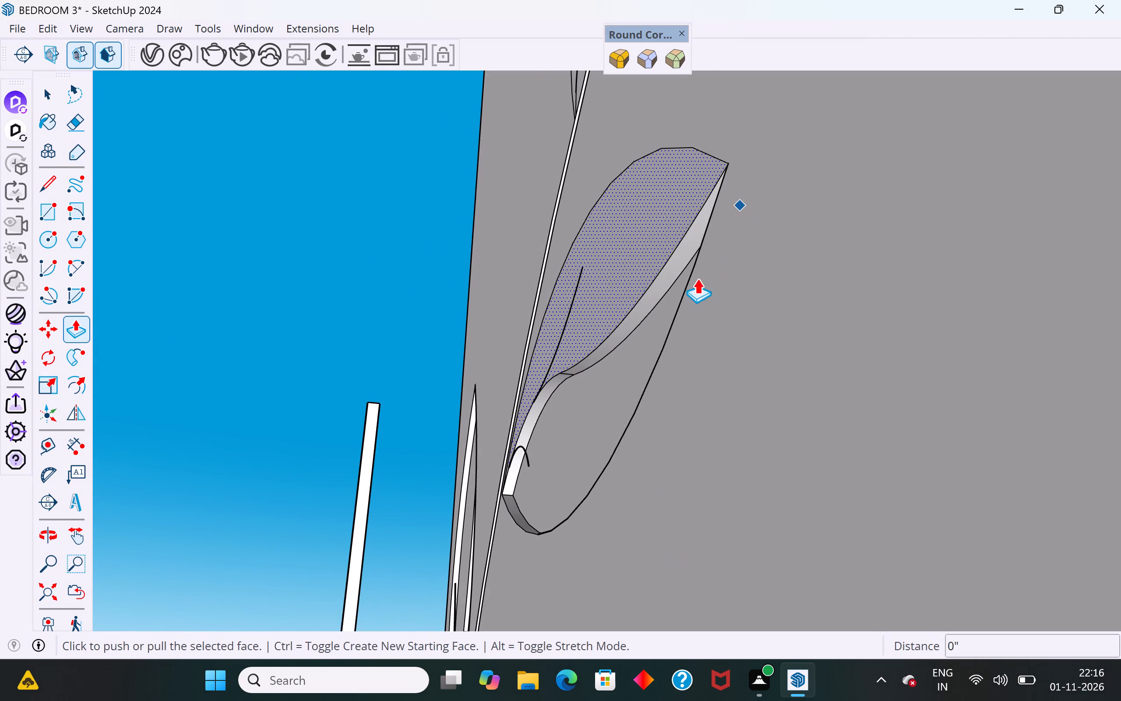
click(607, 245)
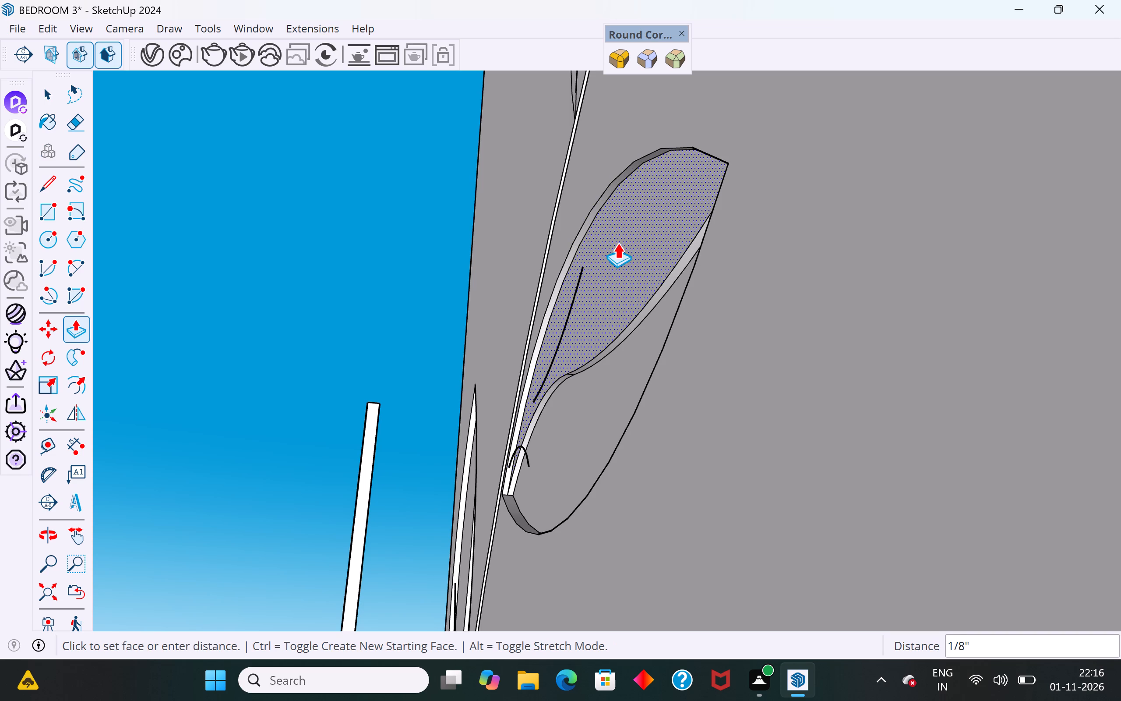
scroll(619, 242, up, 6)
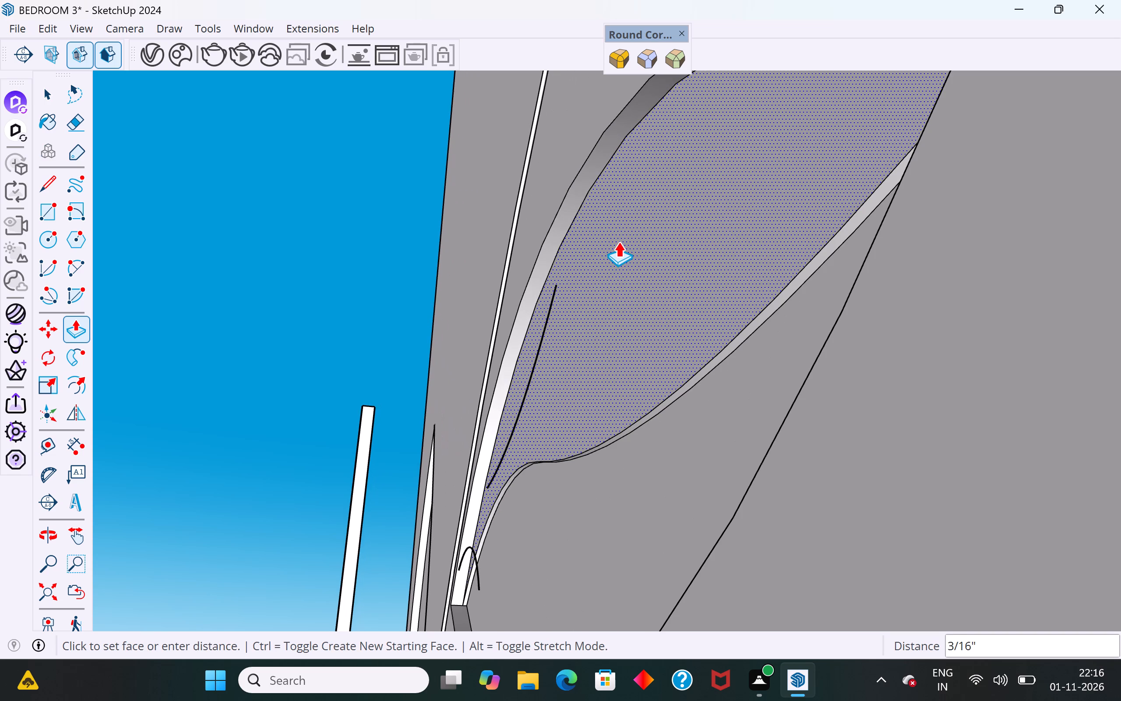
click(614, 236)
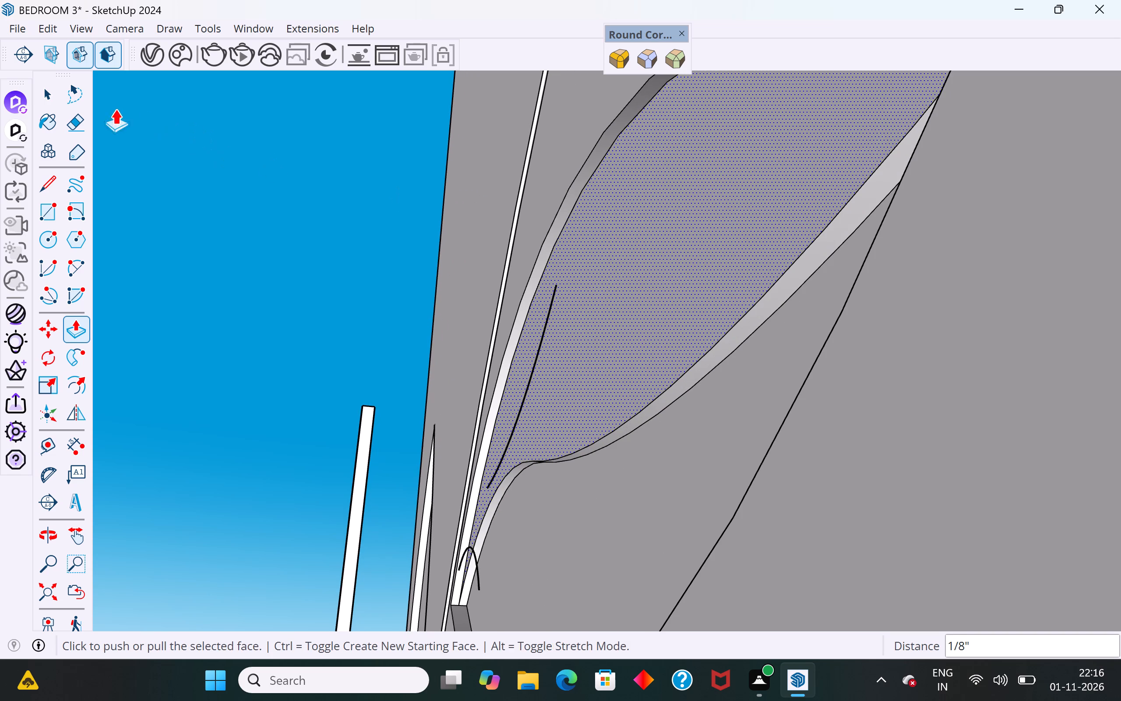
Push/Pull that leaf's lower half outward by about another 3/16".
click(42, 92)
click(171, 276)
scroll(374, 522, down, 11)
middle_drag(432, 473, 447, 478)
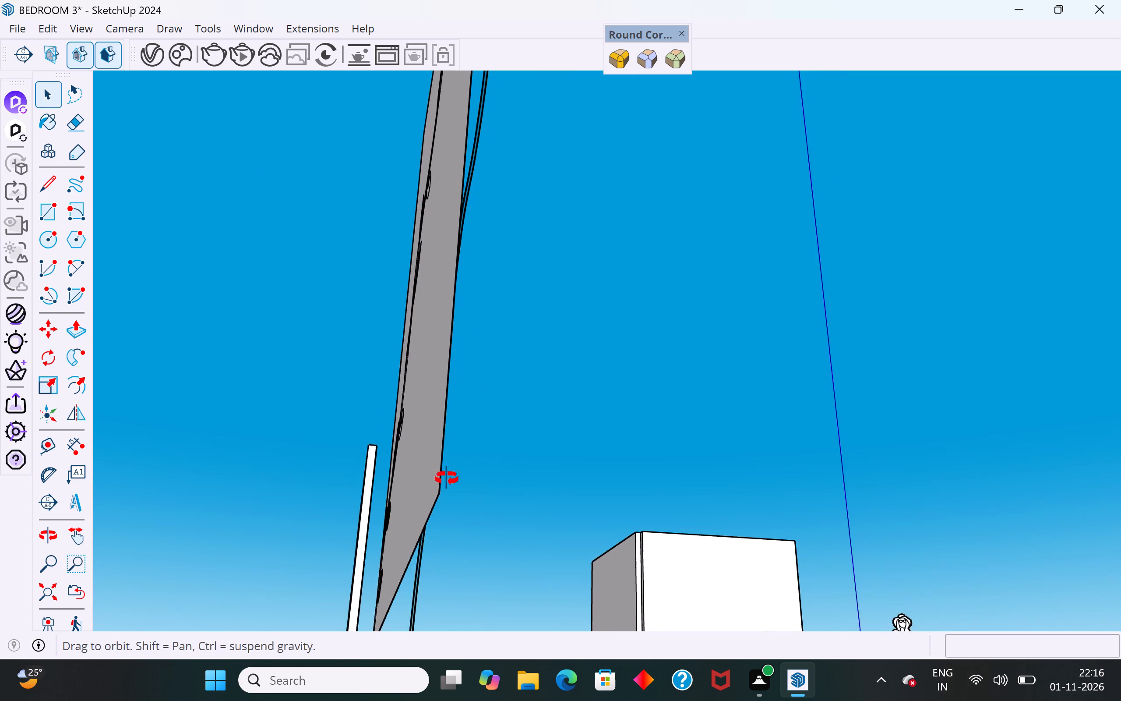
middle_drag(447, 478, 656, 592)
scroll(193, 444, up, 12)
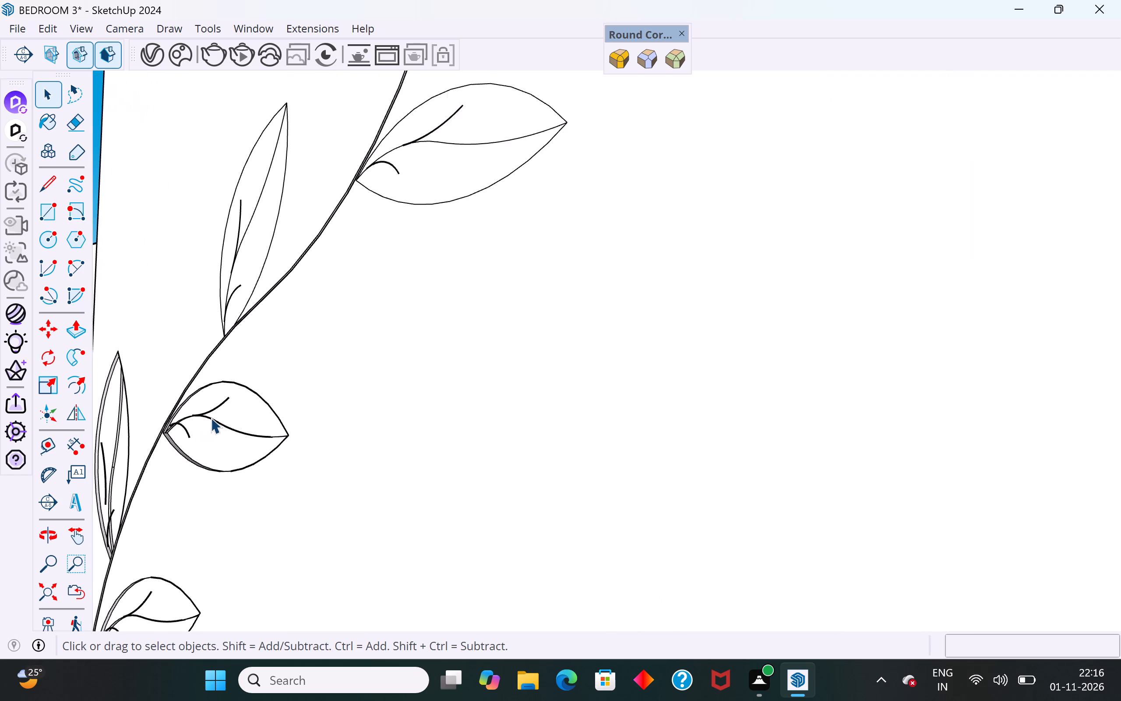
scroll(458, 455, down, 4)
scroll(331, 498, down, 3)
scroll(257, 446, up, 3)
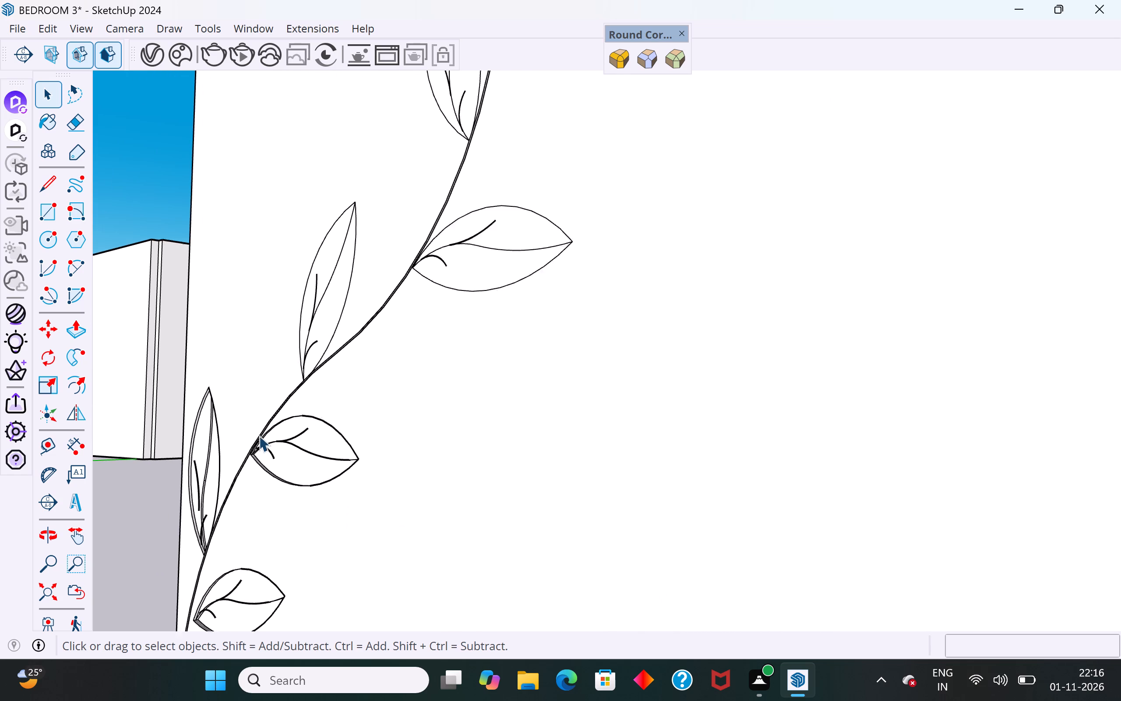
scroll(259, 435, up, 5)
middle_drag(305, 426, 234, 220)
scroll(328, 419, up, 4)
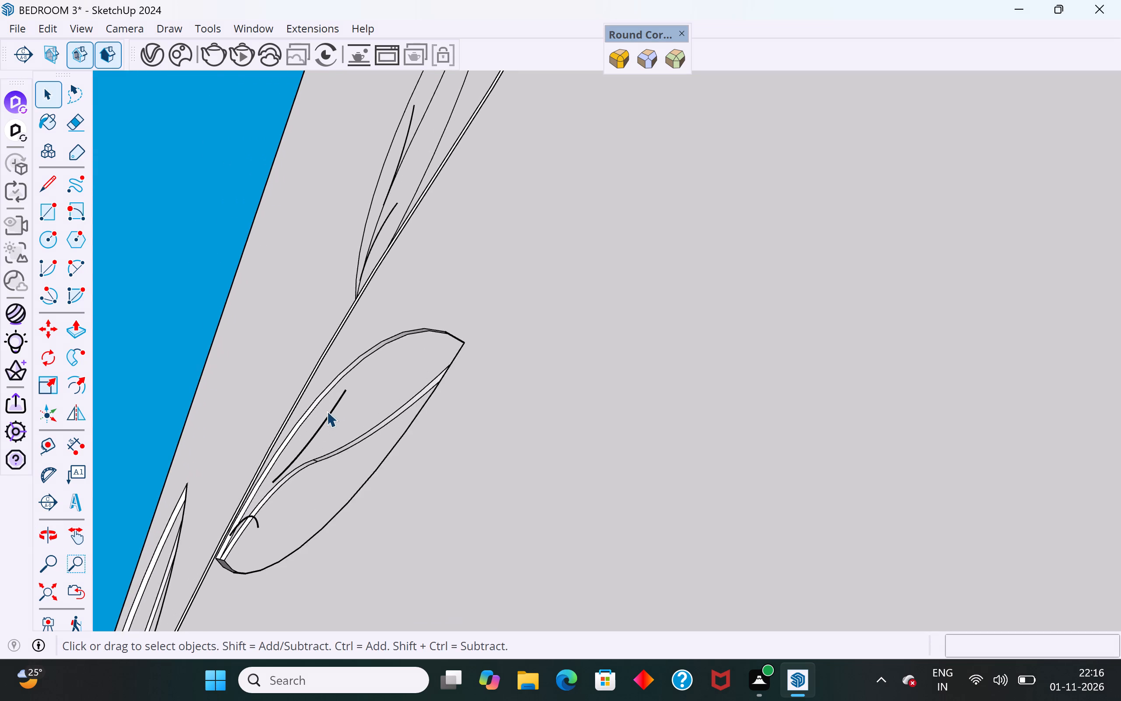
scroll(327, 411, up, 3)
click(341, 484)
scroll(341, 484, up, 4)
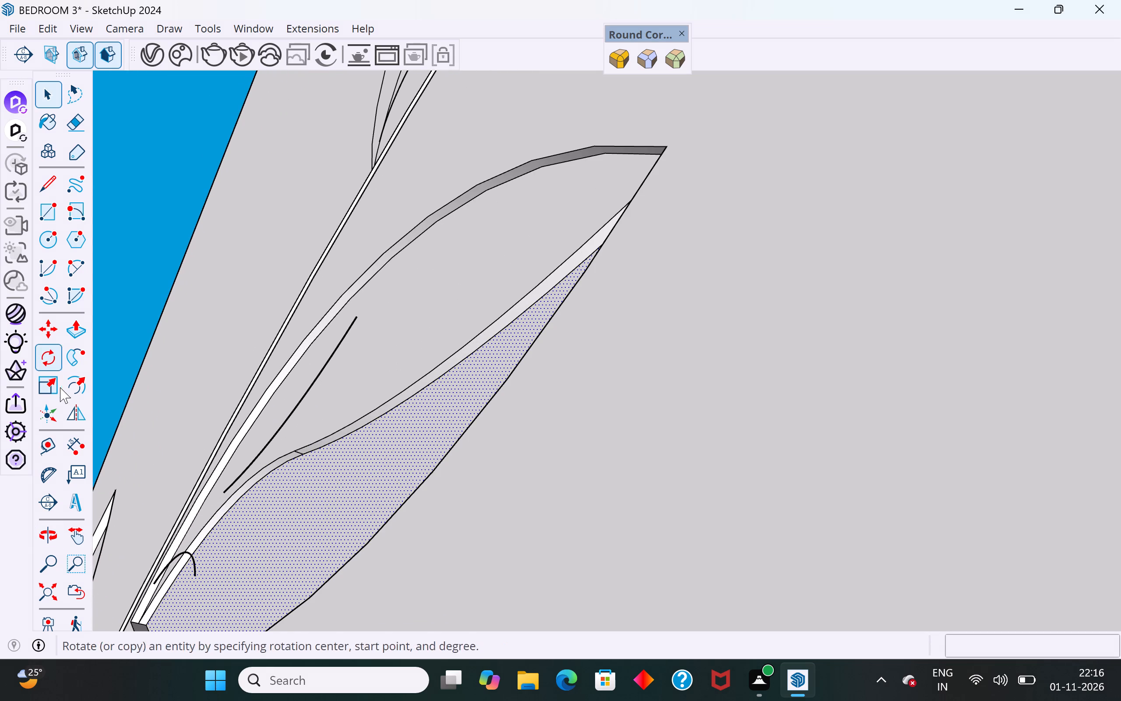
click(76, 335)
click(316, 474)
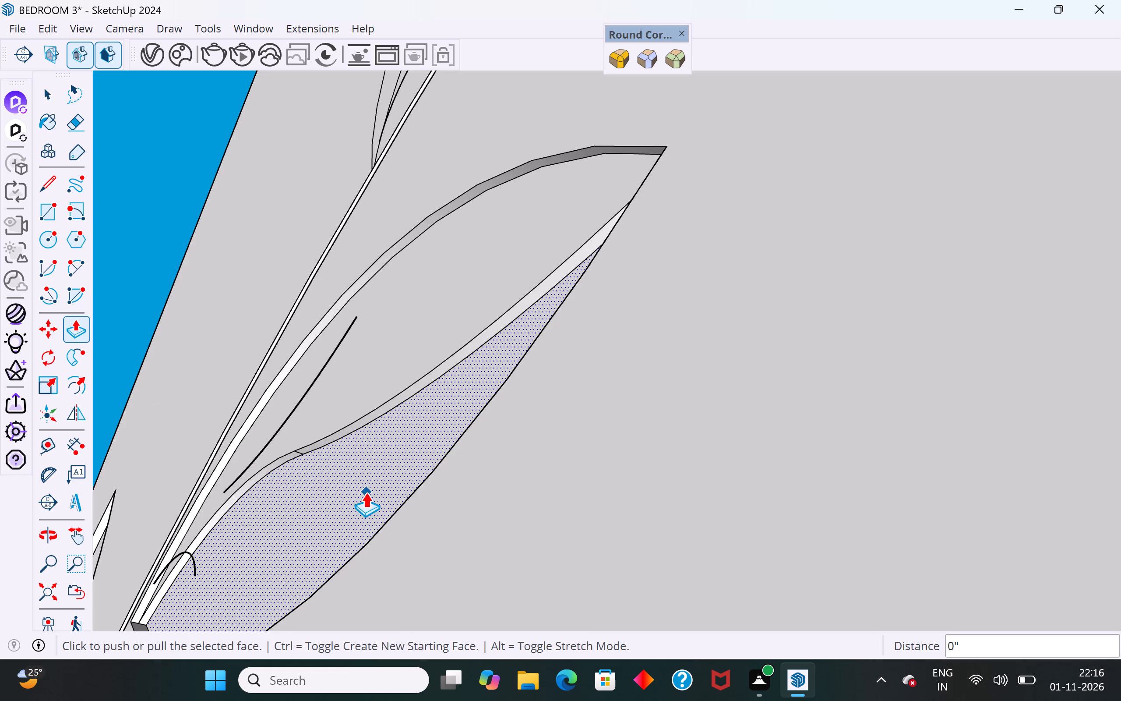
click(313, 466)
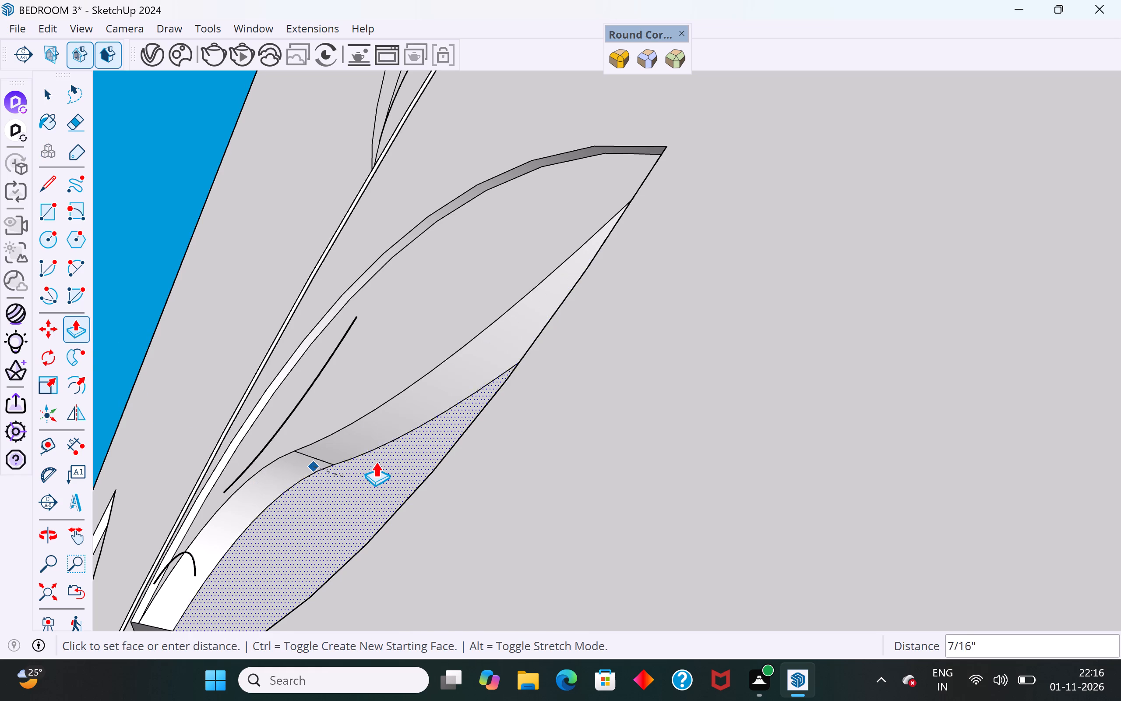
click(335, 453)
Push/Pull that leaf's upper half outward by about another 1/8".
middle_drag(414, 463, 494, 605)
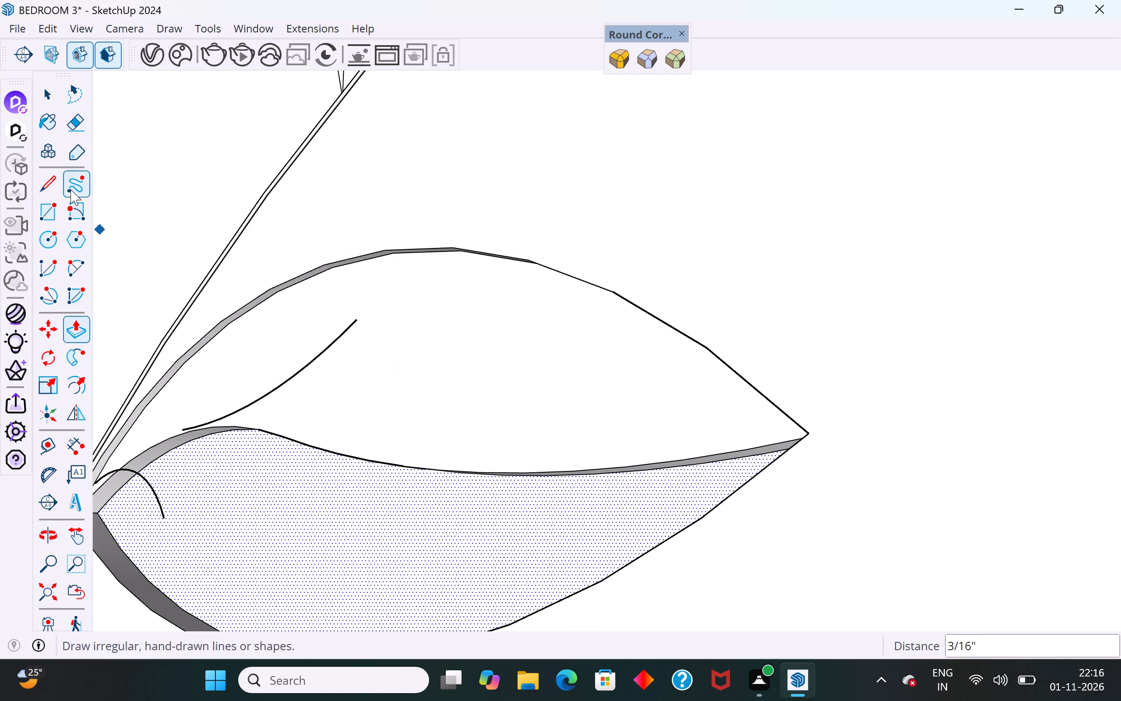
click(47, 96)
click(78, 326)
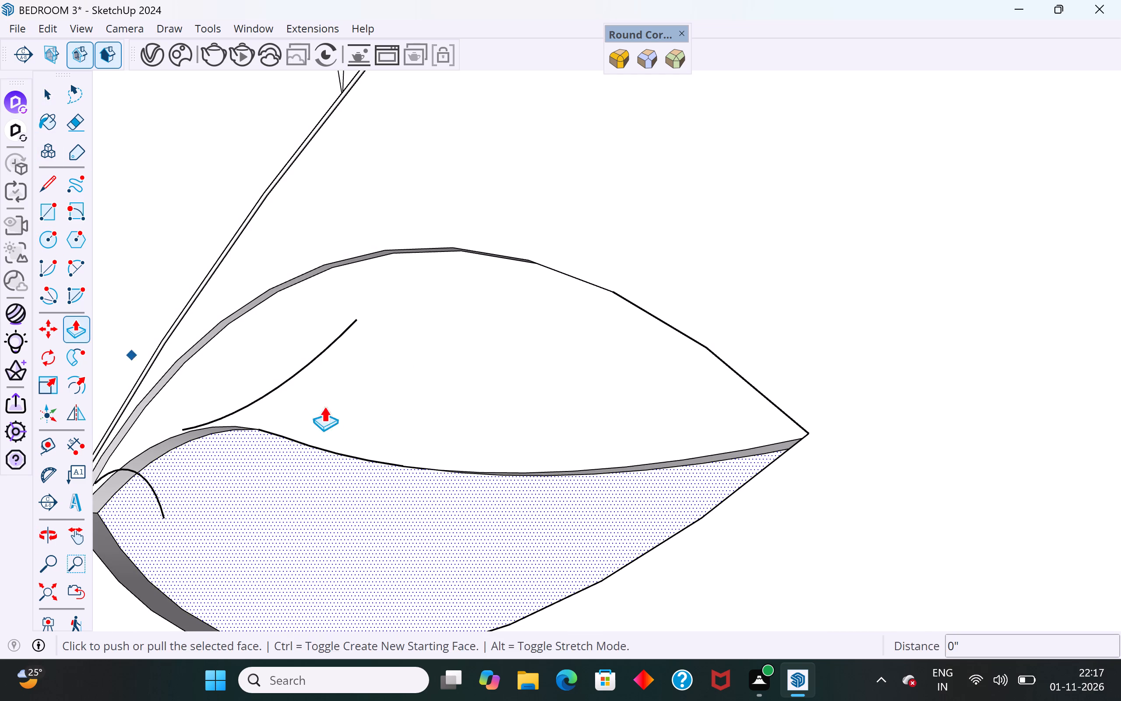
middle_drag(406, 408, 289, 228)
click(53, 96)
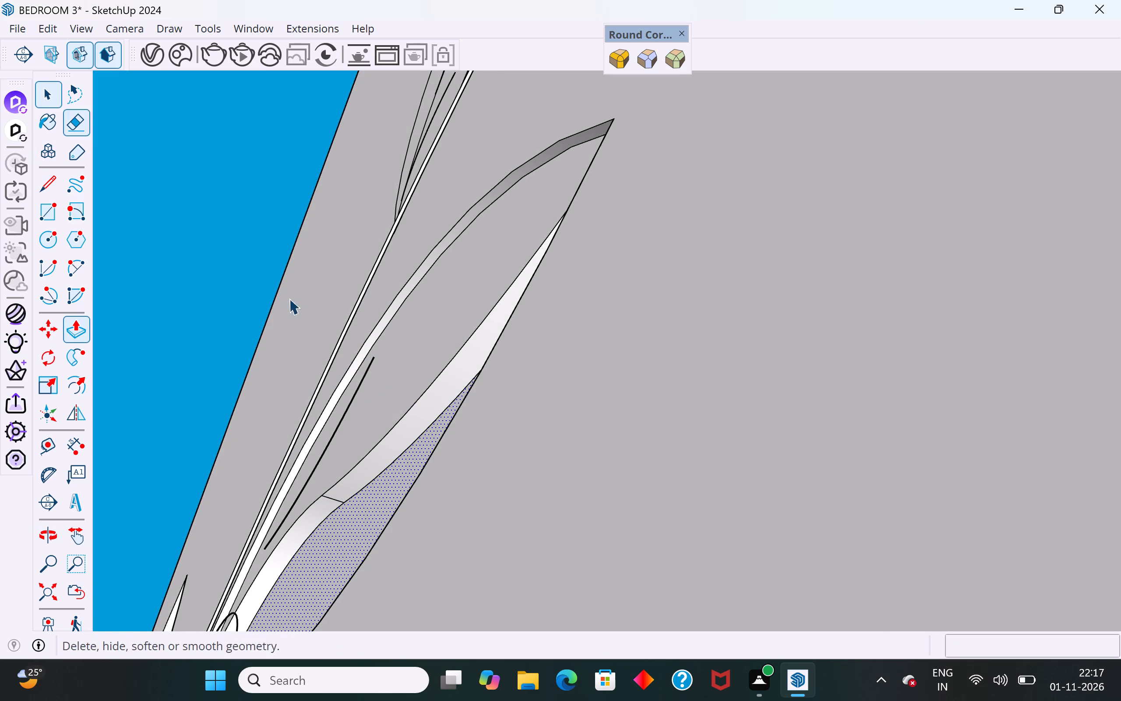
click(402, 366)
click(74, 339)
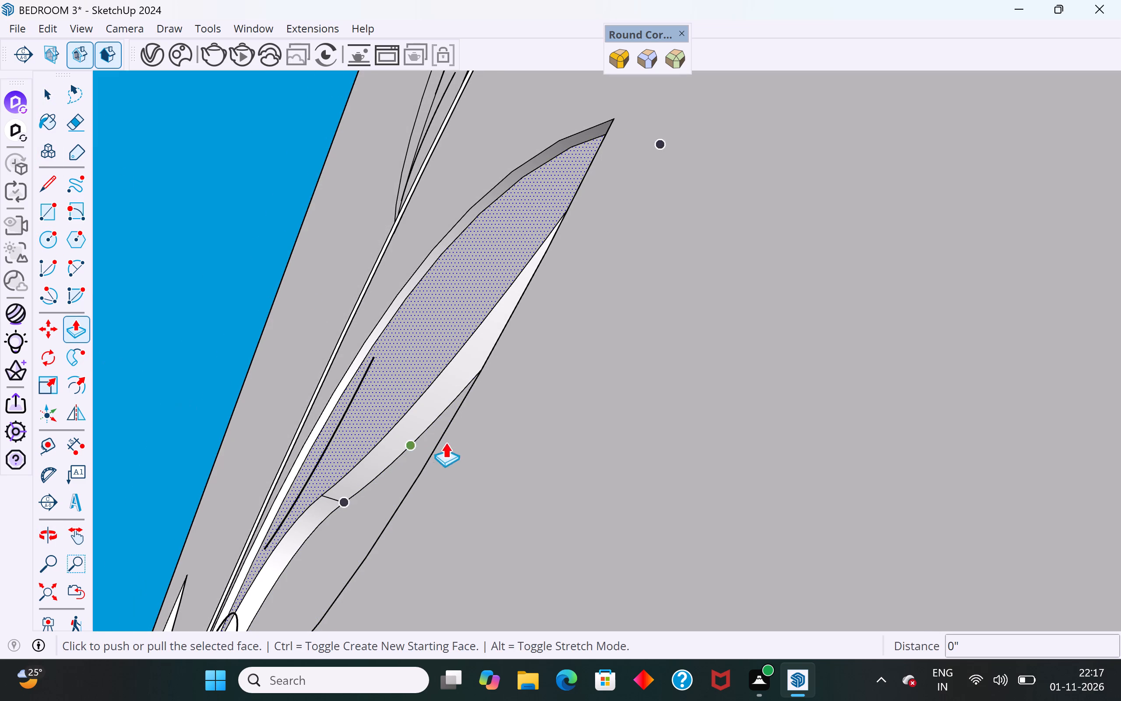
click(395, 389)
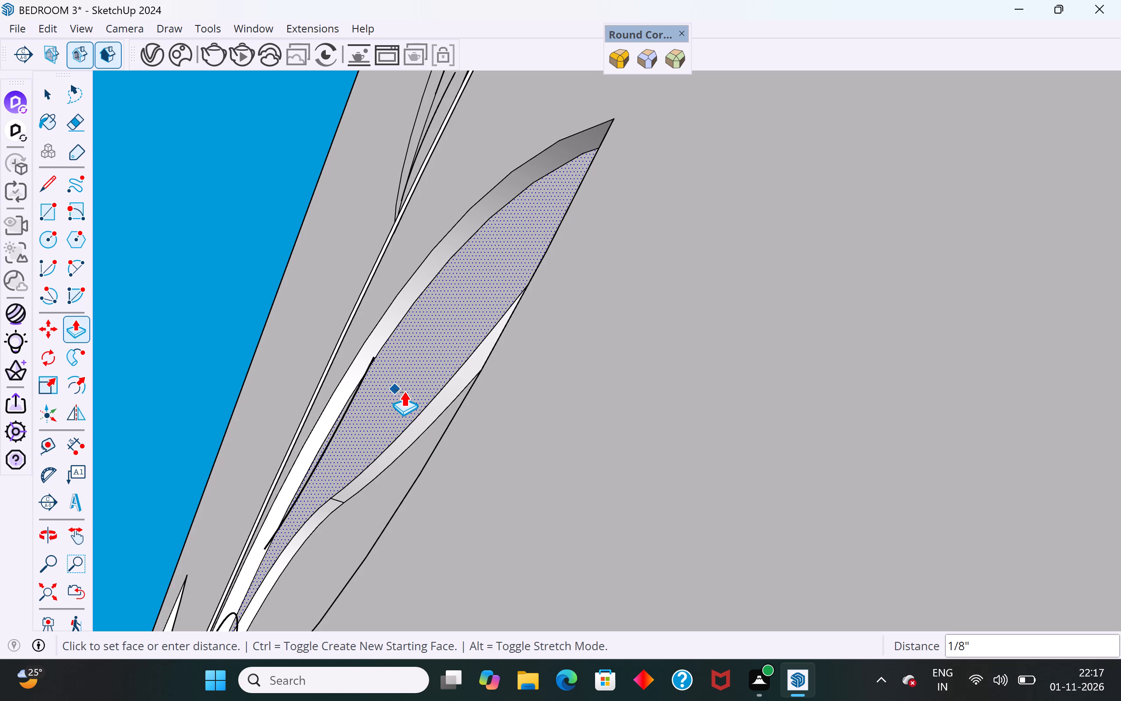
click(404, 391)
Push/Pull the stem-side half of the next upright leaf up the vine by the previous 1/8", plus about another 1/2".
scroll(443, 482, down, 12)
middle_drag(476, 478, 716, 554)
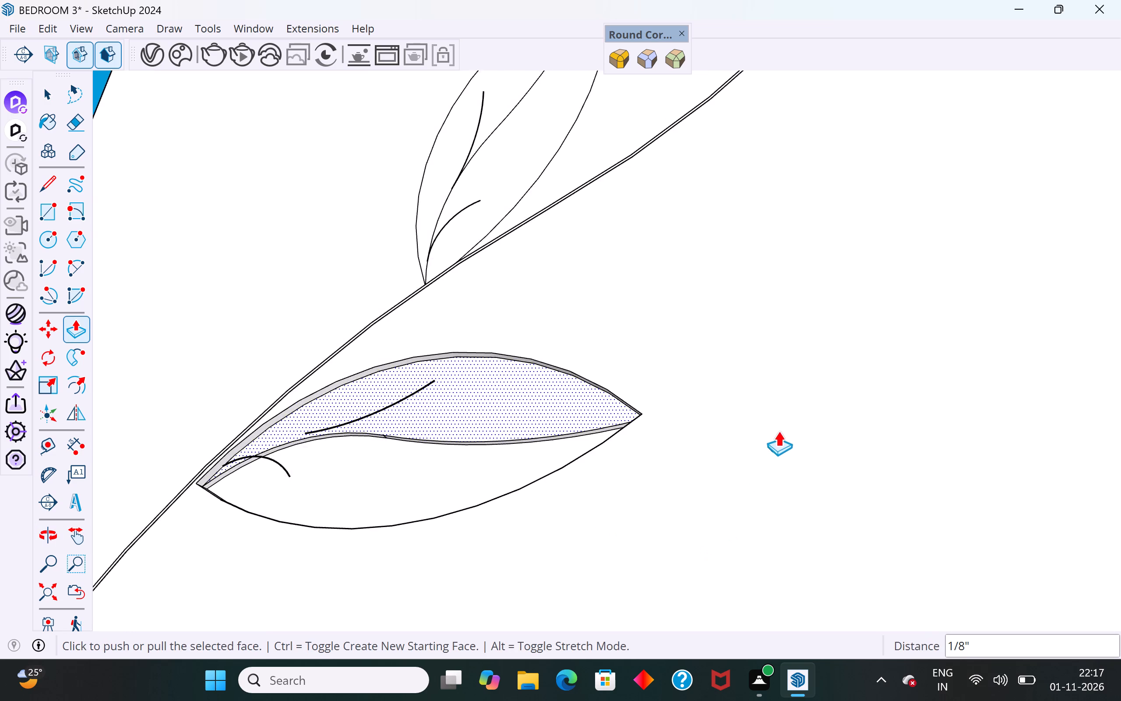
scroll(779, 429, down, 5)
scroll(715, 258, down, 5)
middle_drag(415, 478, 308, 301)
scroll(433, 425, down, 2)
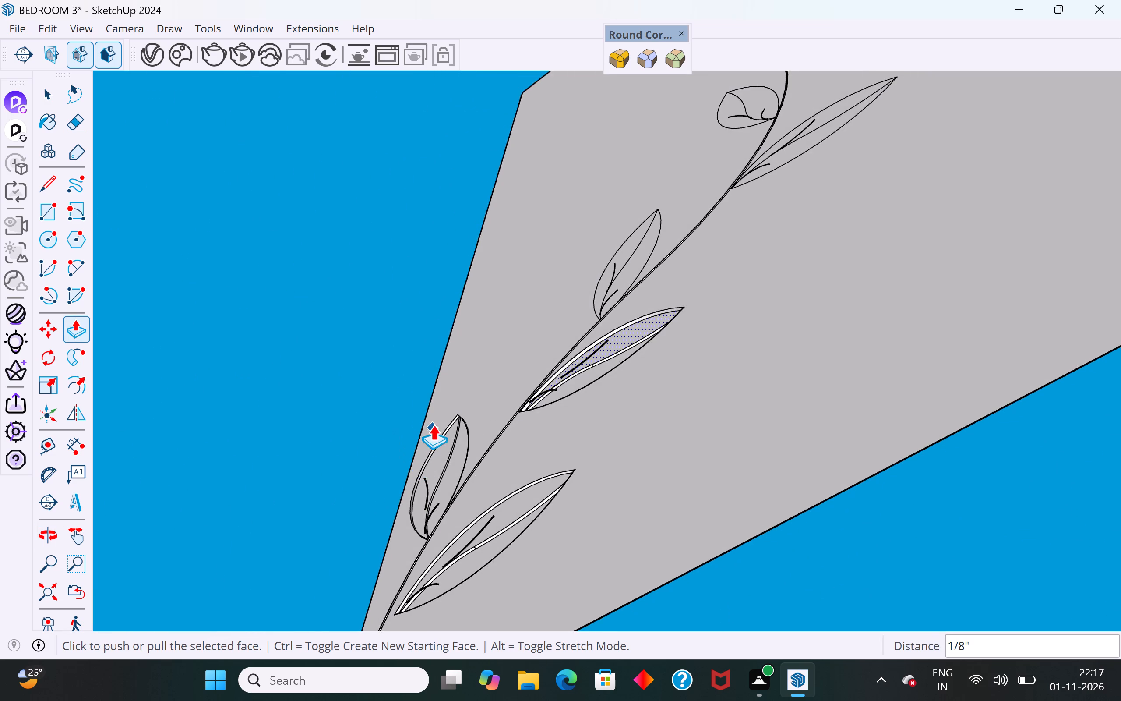
scroll(433, 425, down, 2)
scroll(456, 519, up, 14)
scroll(668, 385, up, 2)
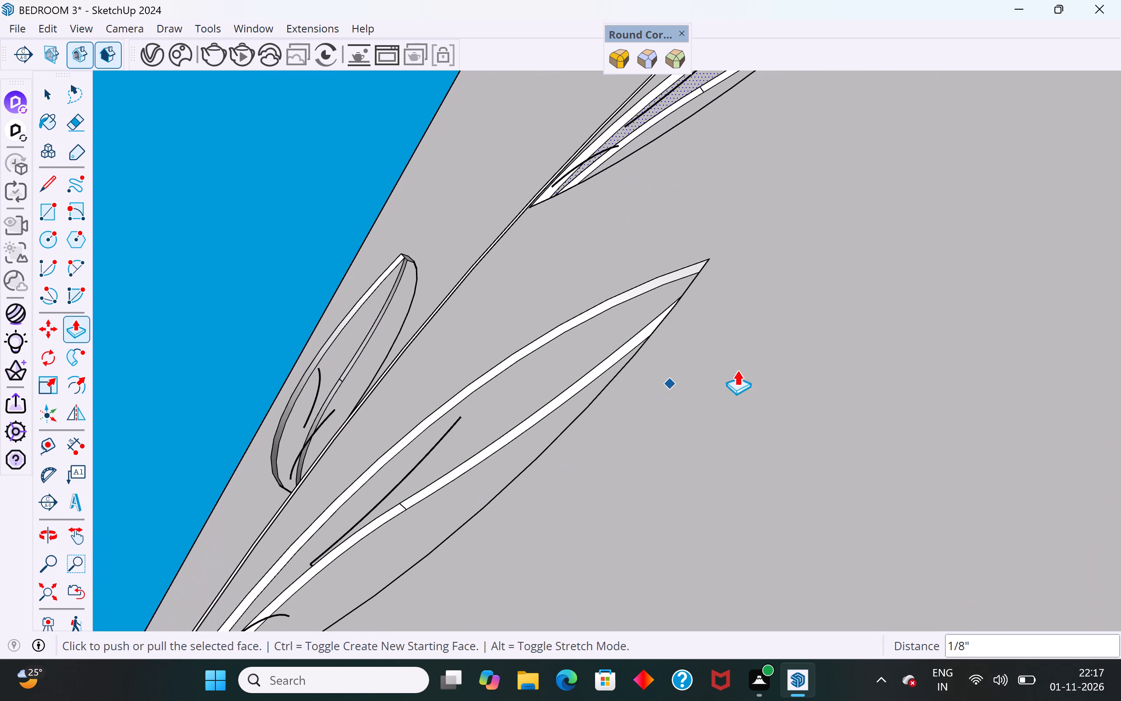
scroll(841, 433, down, 15)
middle_drag(792, 157, 801, 483)
scroll(583, 320, down, 3)
scroll(649, 213, up, 4)
click(46, 83)
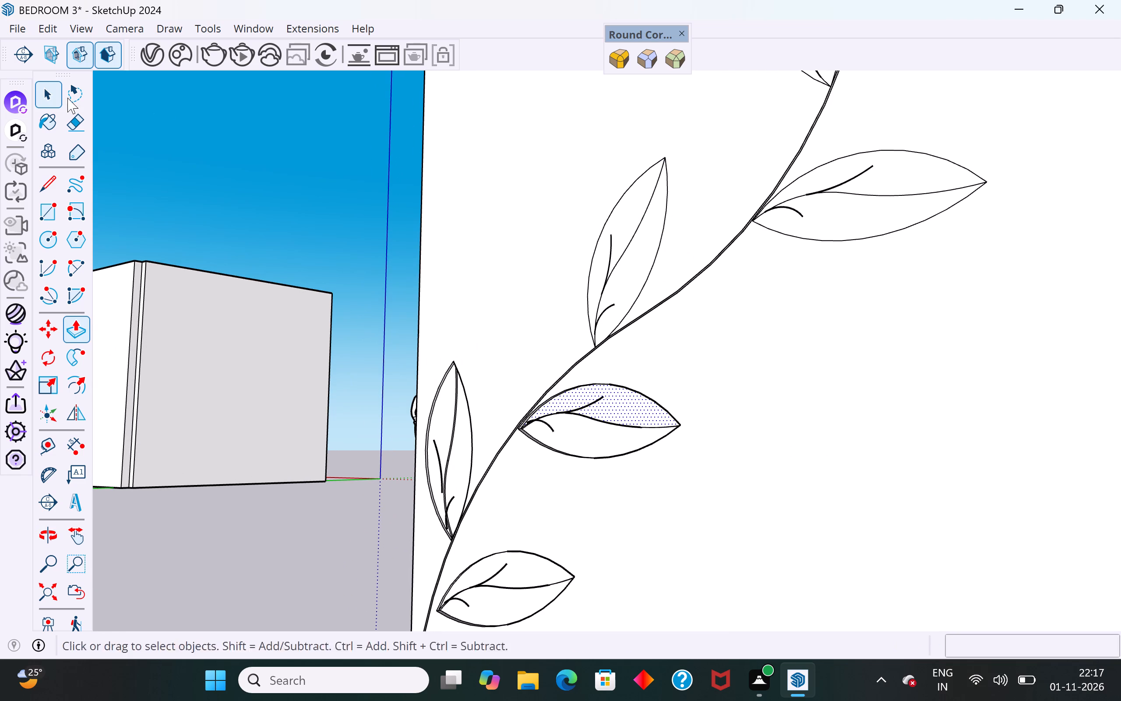
click(640, 270)
click(72, 336)
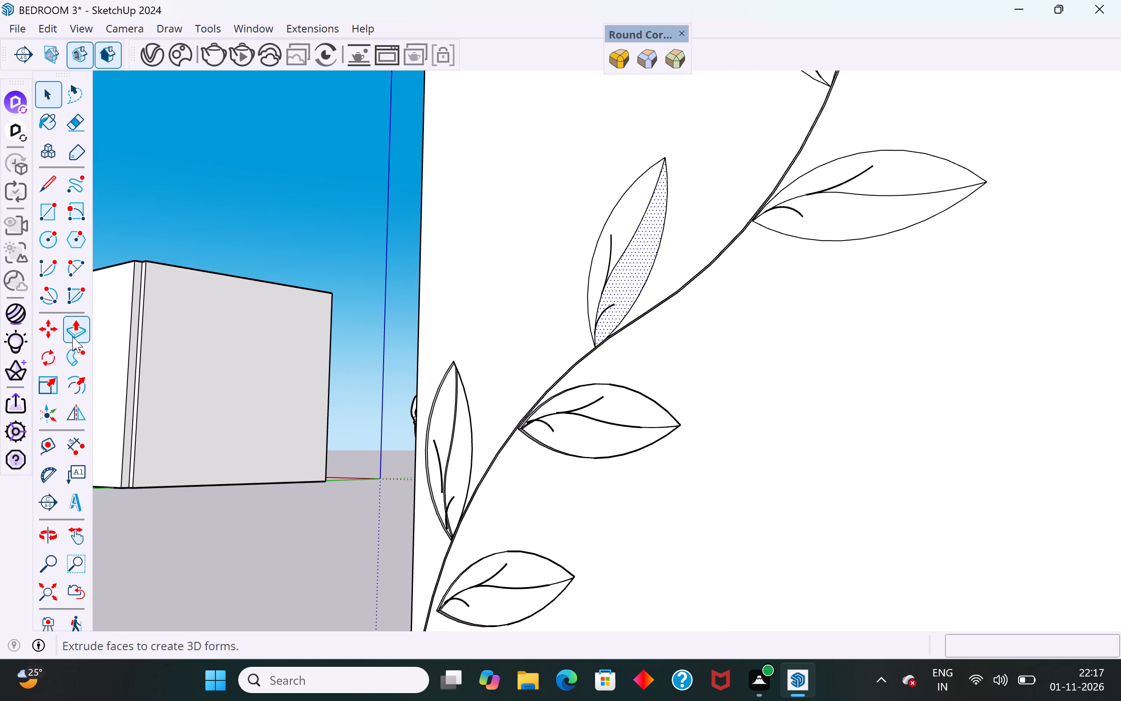
scroll(624, 267, up, 4)
double_click(625, 268)
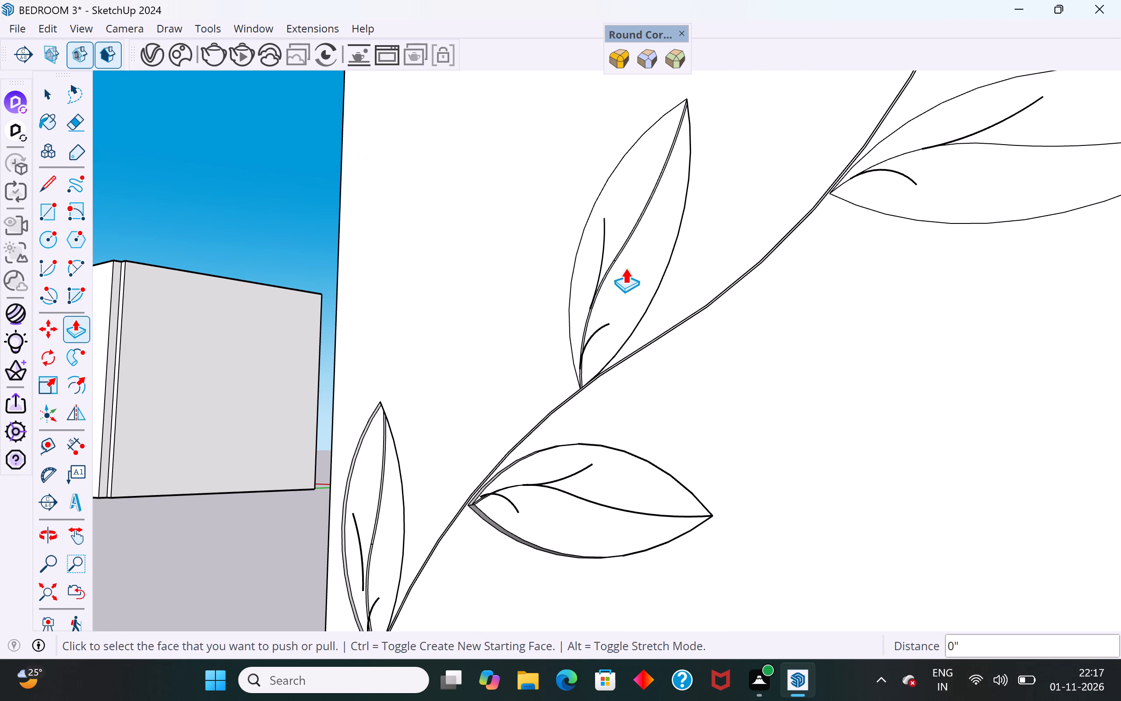
click(625, 268)
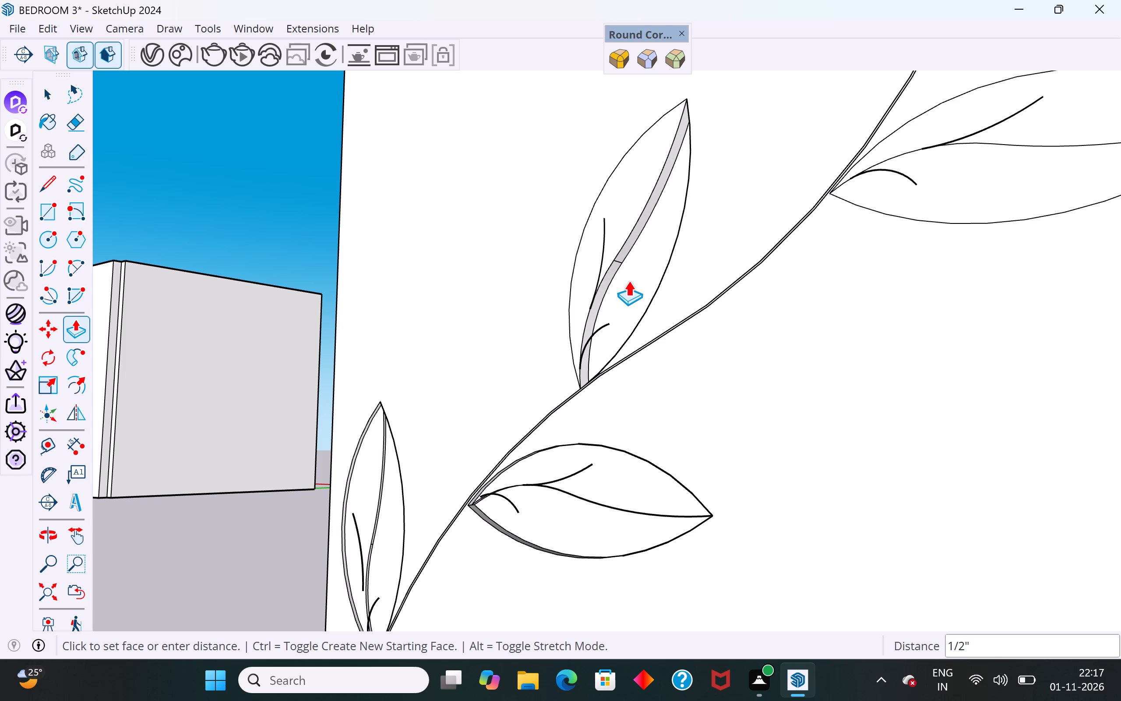
click(628, 280)
Push/Pull that upright leaf's outer half out by the previous 1/2" and back in by about 1/8".
click(44, 98)
click(645, 177)
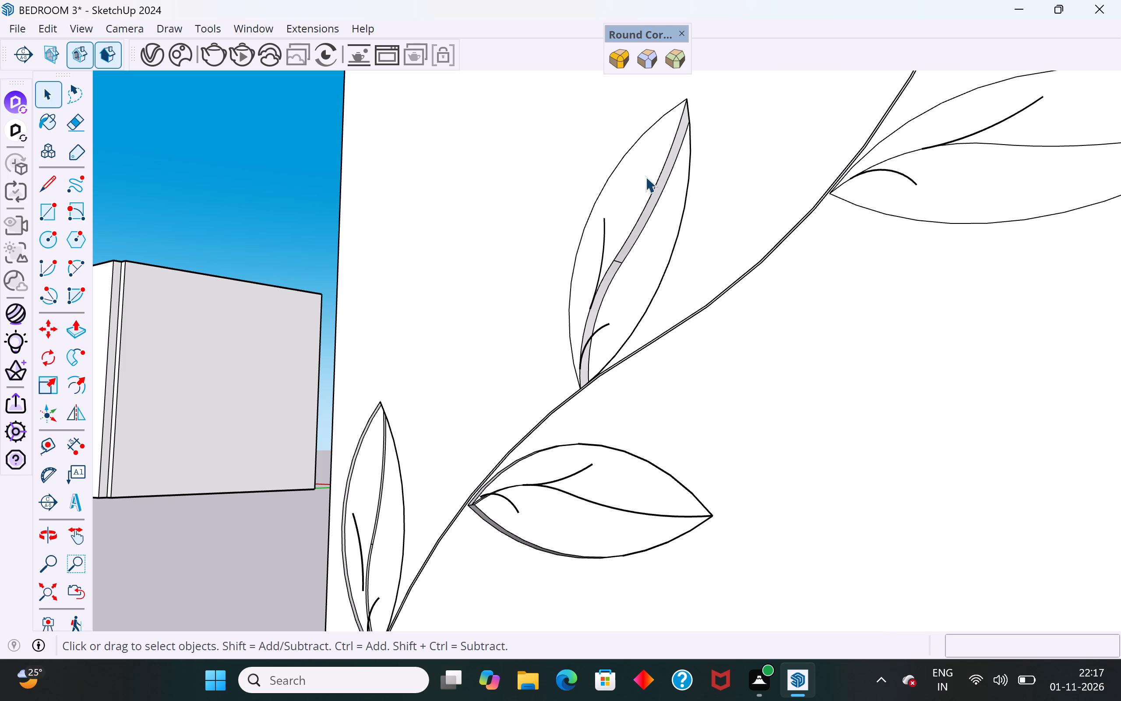
click(69, 340)
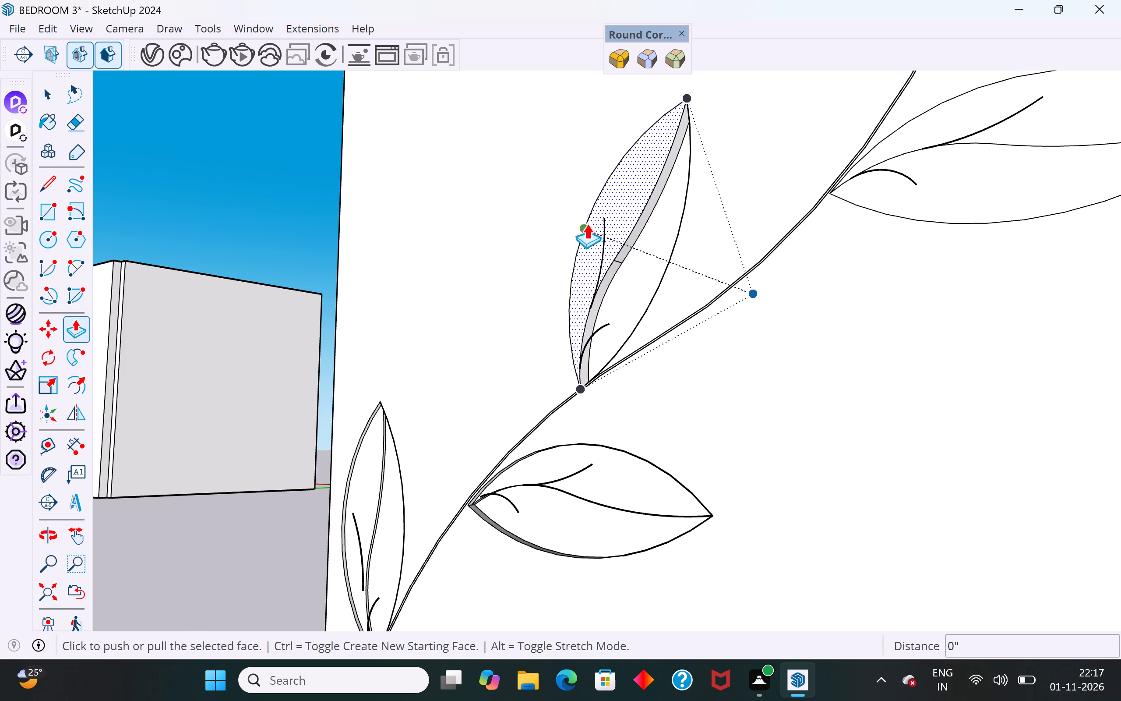
double_click(623, 189)
scroll(656, 250, up, 6)
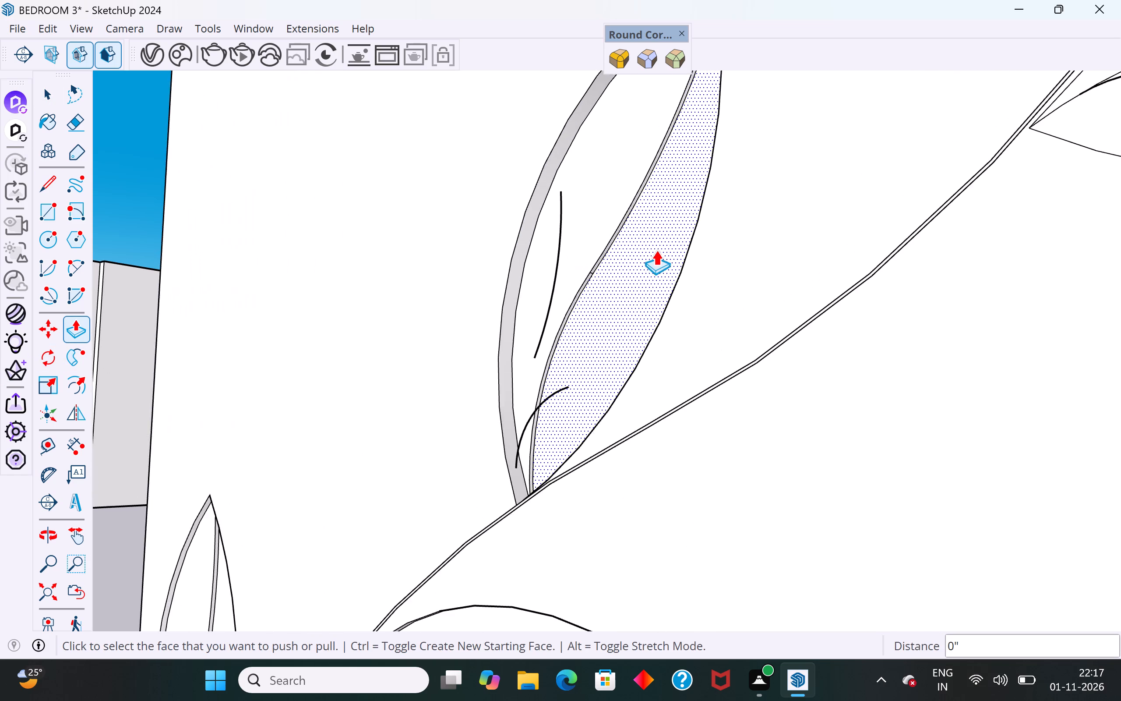
scroll(647, 242, up, 5)
scroll(551, 261, up, 4)
click(551, 261)
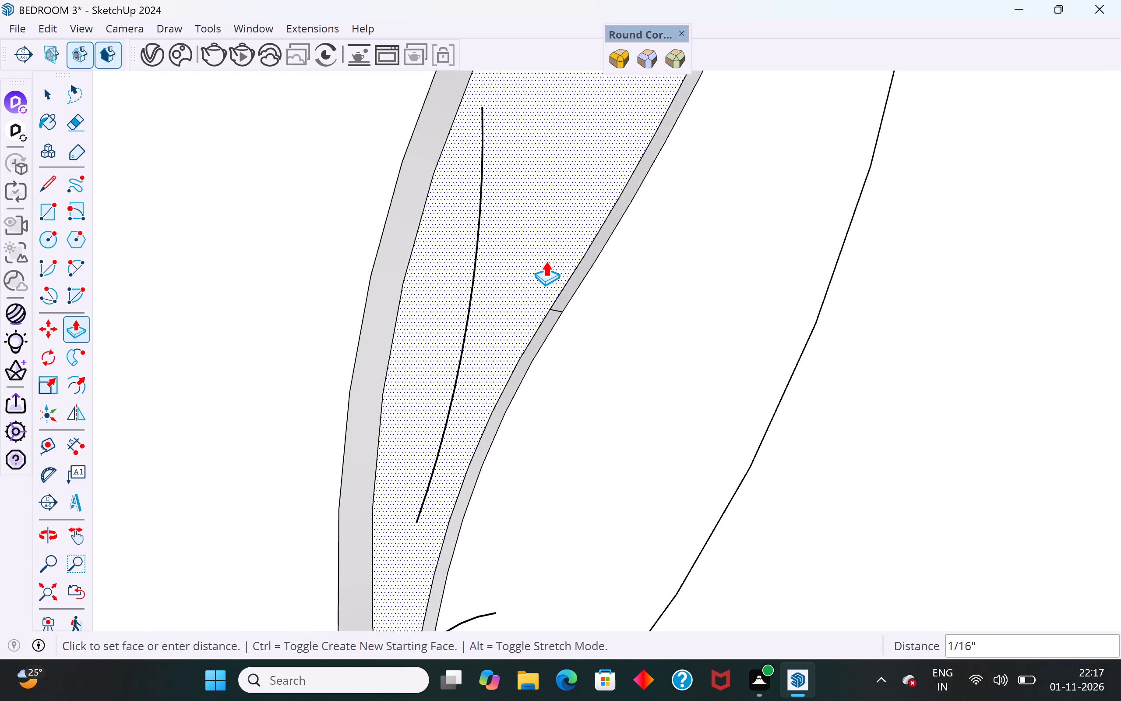
click(543, 261)
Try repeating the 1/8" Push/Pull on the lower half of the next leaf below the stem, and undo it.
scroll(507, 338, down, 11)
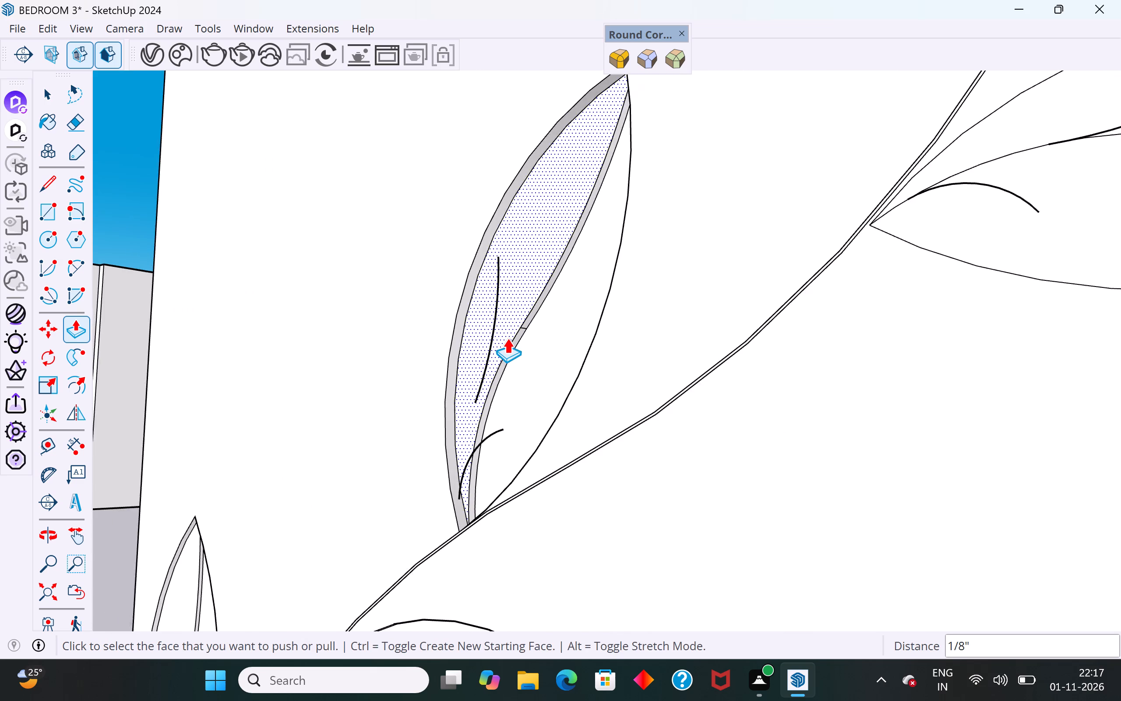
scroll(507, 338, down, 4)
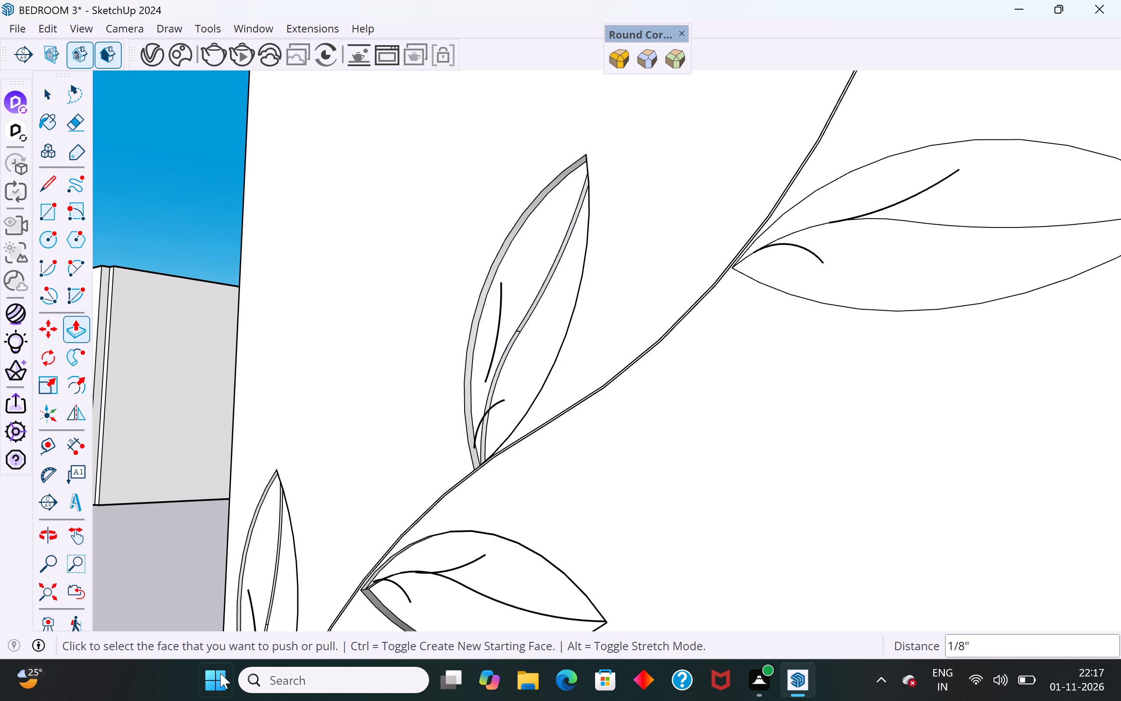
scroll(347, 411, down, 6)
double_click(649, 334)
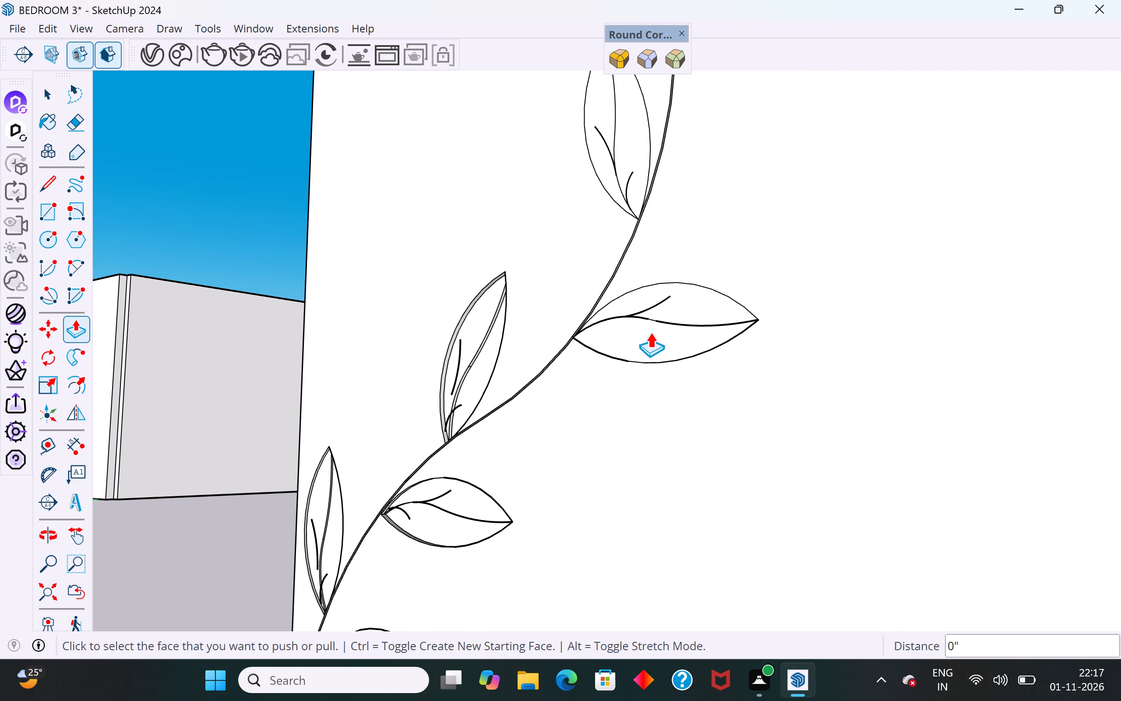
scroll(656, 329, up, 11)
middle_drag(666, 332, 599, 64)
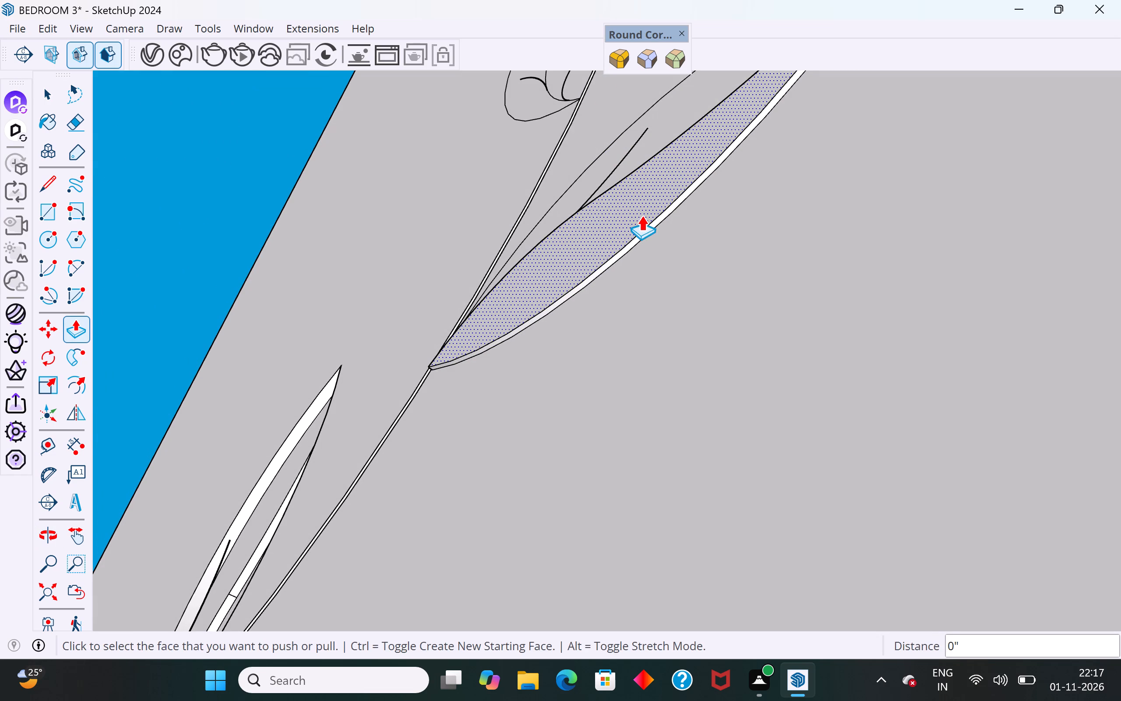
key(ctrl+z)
Repeat the last Push/Pull distance on the lower half of that same leaf.
double_click(642, 212)
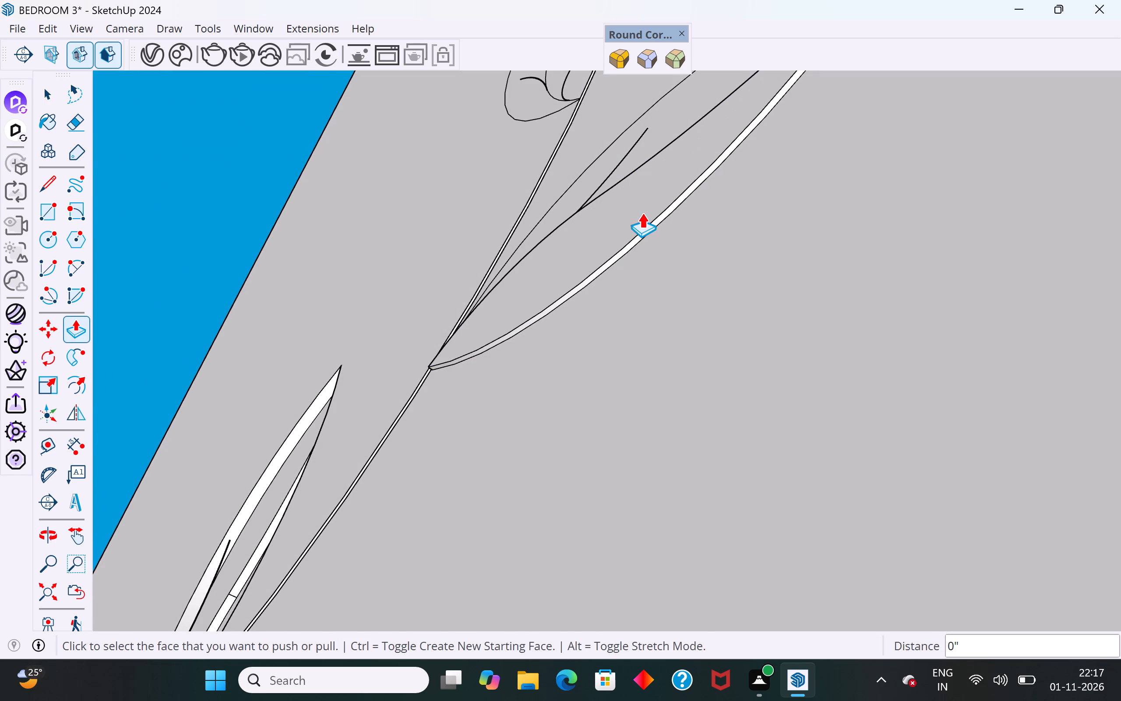
Undo the last Push/Pull on the leaf's lower half and pull that half out freehand by about 3/16".
key(ctrl+z)
key(ctrl+x)
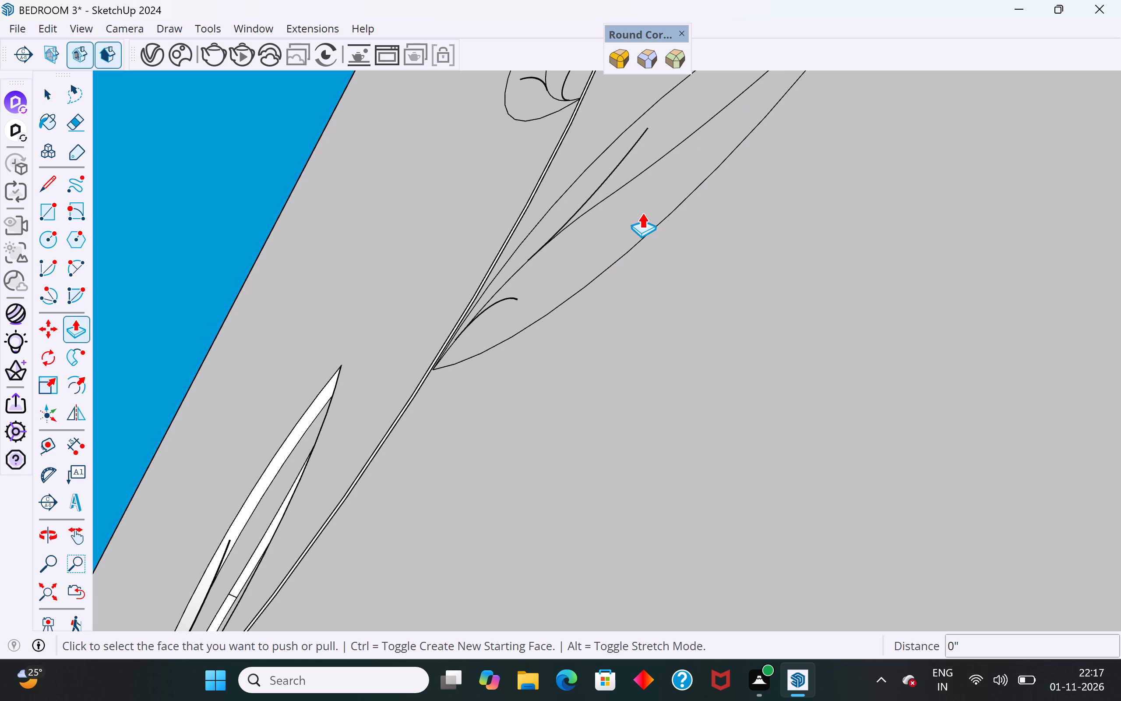
click(613, 217)
scroll(624, 215, up, 4)
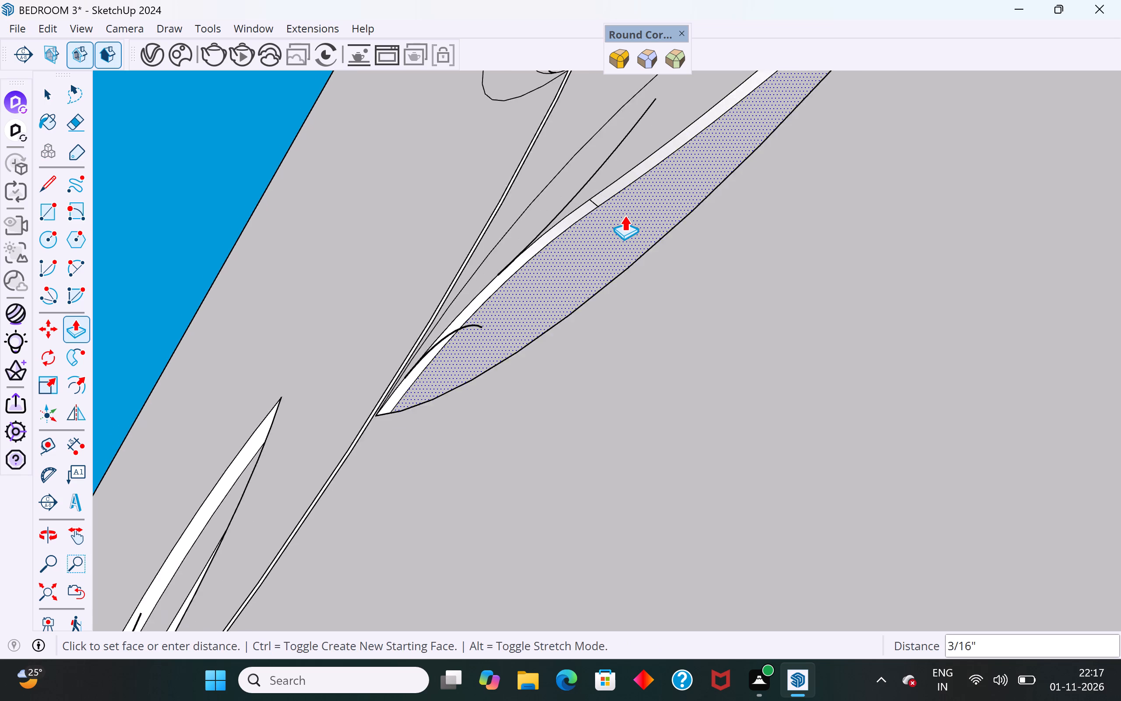
scroll(624, 215, up, 4)
click(638, 212)
Push/Pull the upper half of that same leaf out by about 1/8".
middle_drag(671, 415, 677, 437)
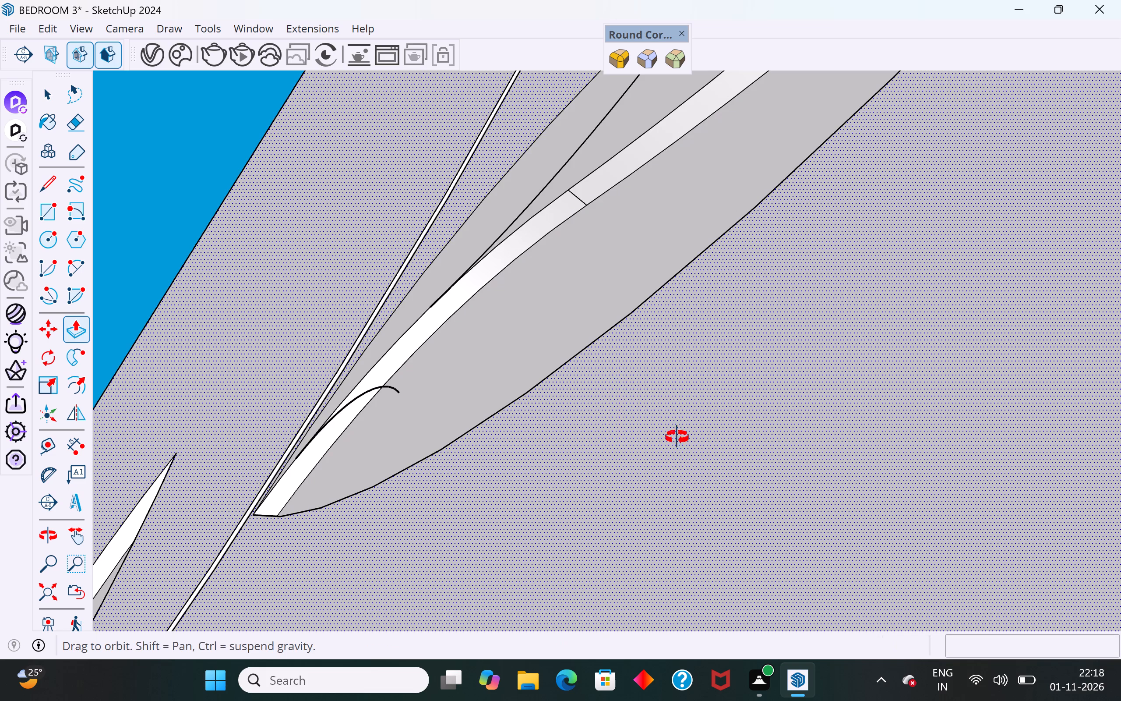
middle_drag(677, 437, 711, 563)
scroll(677, 598, down, 7)
click(704, 267)
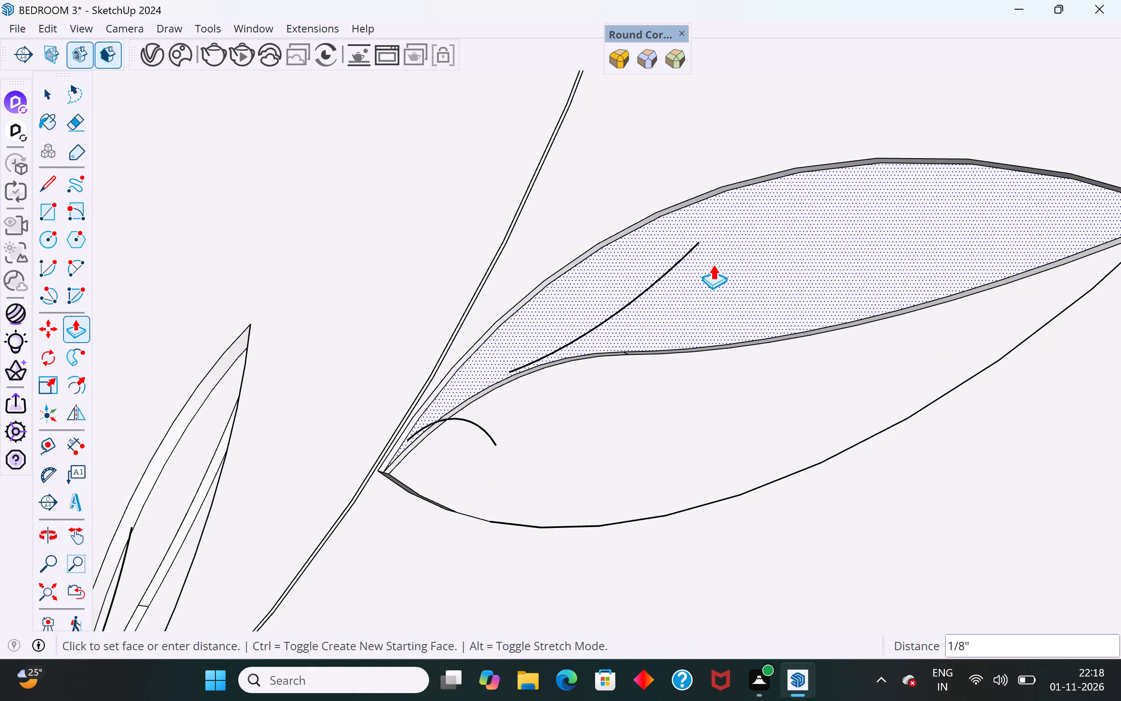
click(715, 263)
scroll(660, 405, down, 17)
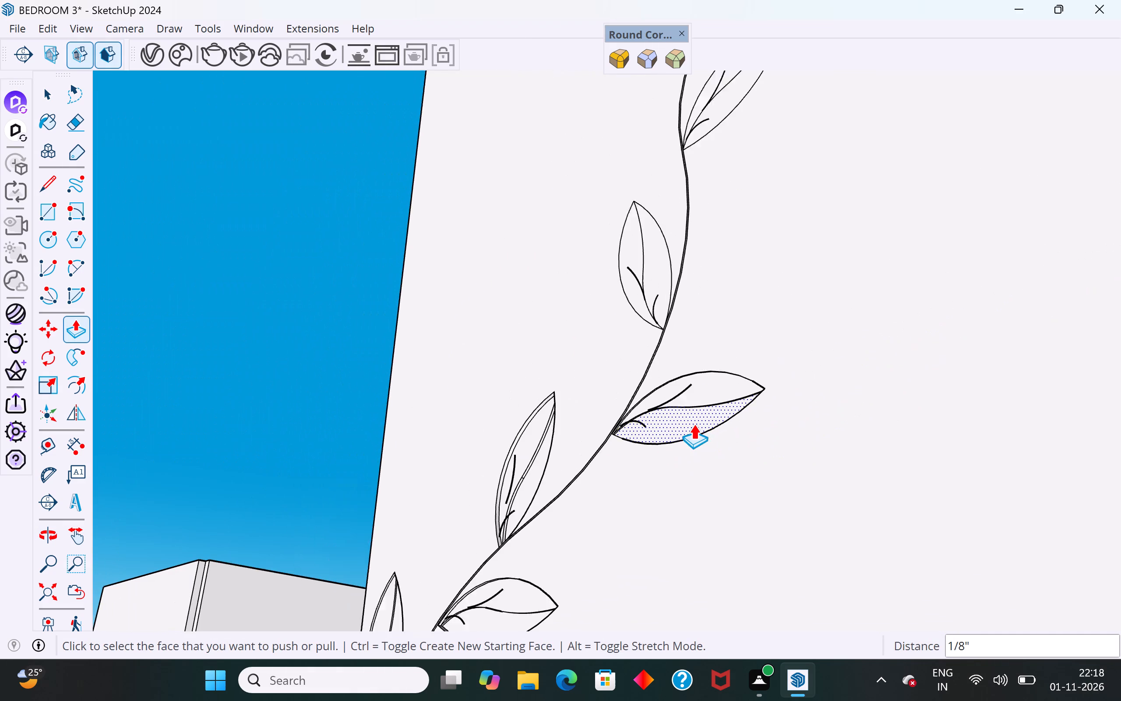
Push/Pull the stem-side half of the next rounded leaf up the vine out slightly.
scroll(694, 424, down, 1)
scroll(657, 253, up, 3)
scroll(811, 372, up, 1)
middle_drag(787, 380, 680, 171)
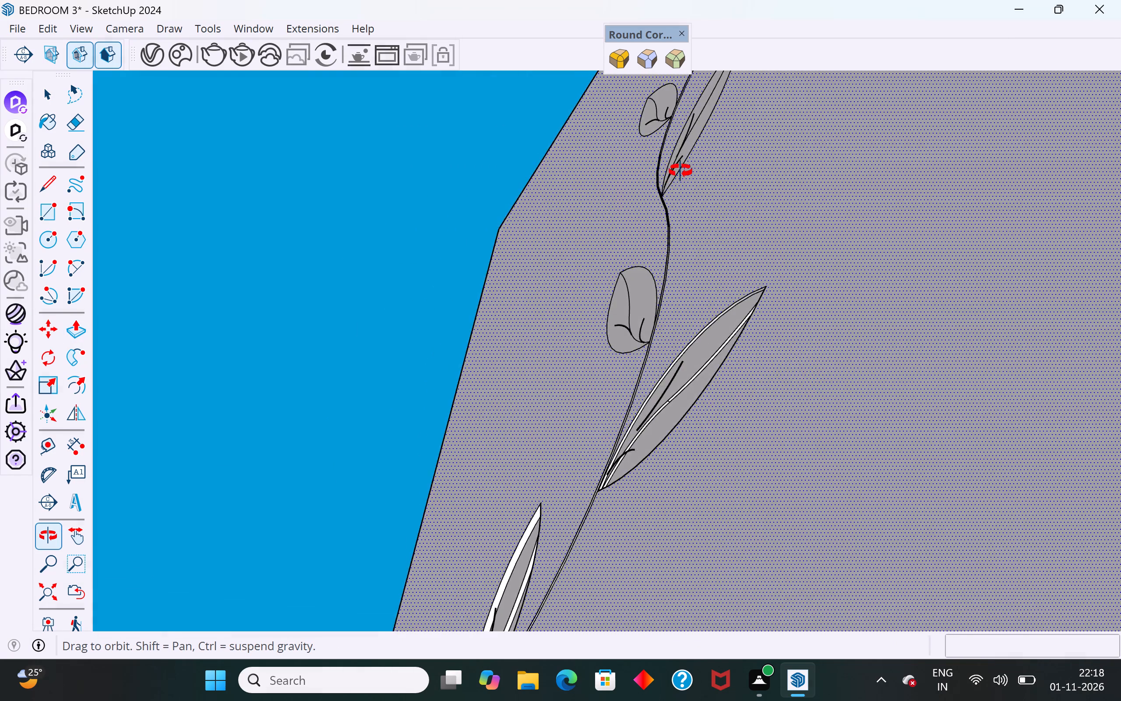
middle_drag(680, 171, 923, 127)
scroll(675, 300, up, 9)
middle_drag(631, 352, 743, 264)
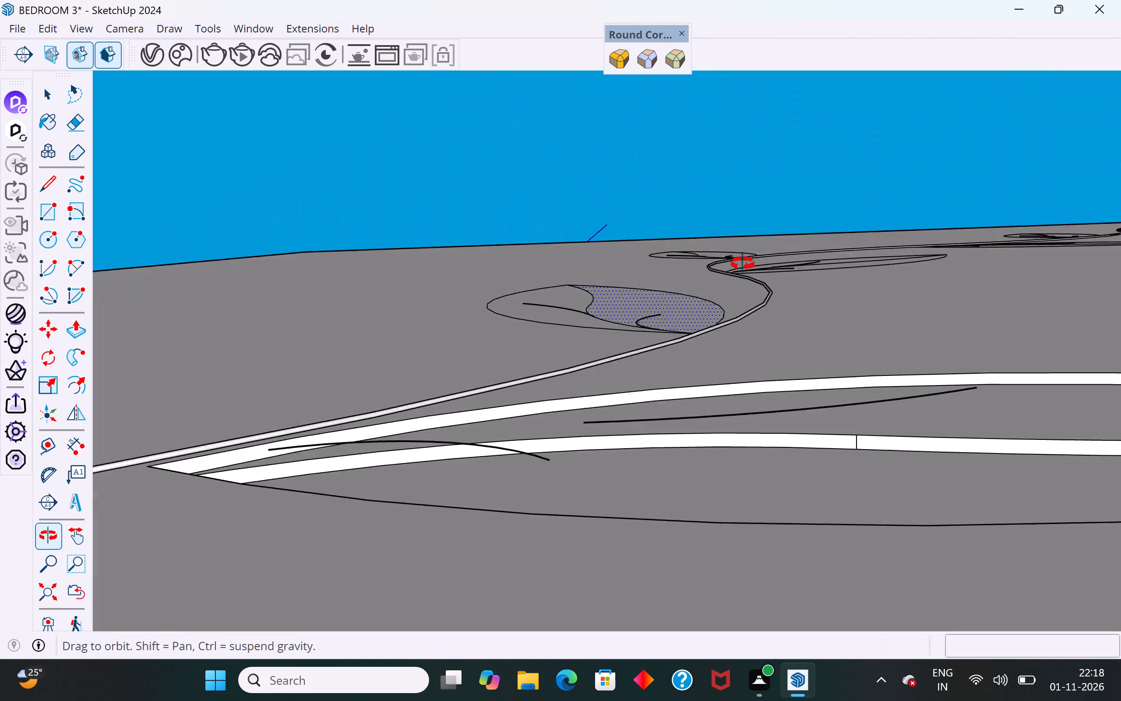
middle_drag(743, 264, 815, 294)
scroll(723, 361, up, 6)
click(721, 353)
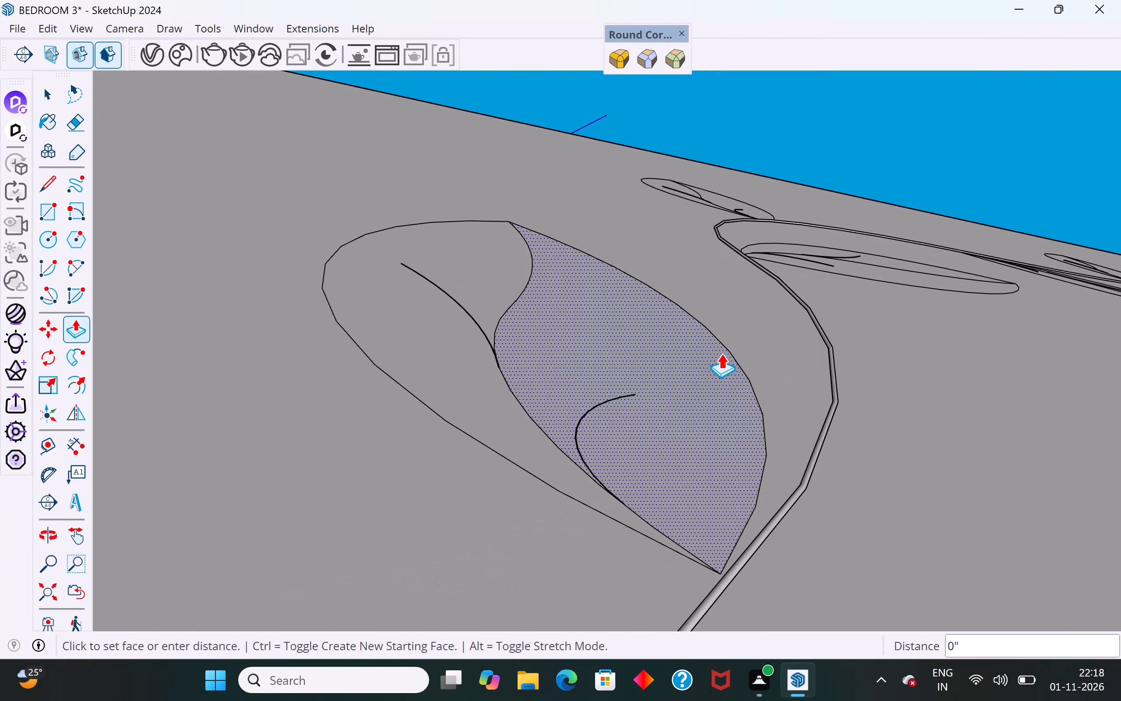
click(711, 367)
Push/Pull the outer half of that rounded leaf out by about 1/8".
middle_drag(873, 443, 726, 428)
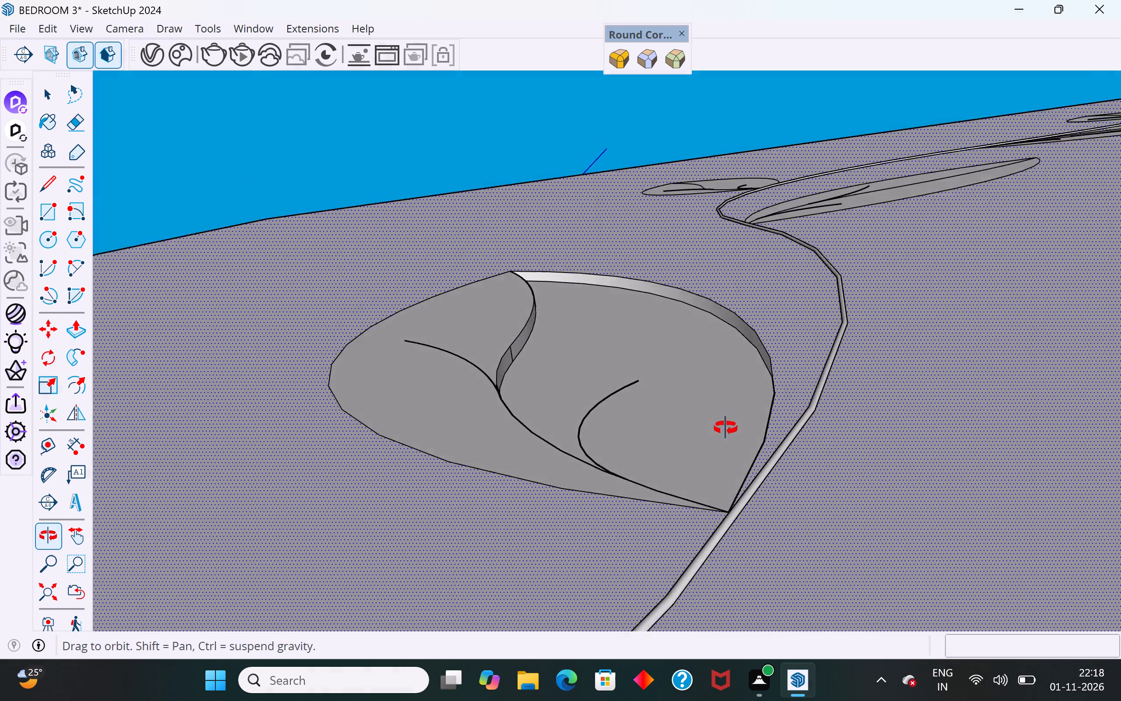
middle_drag(726, 428, 606, 450)
click(474, 471)
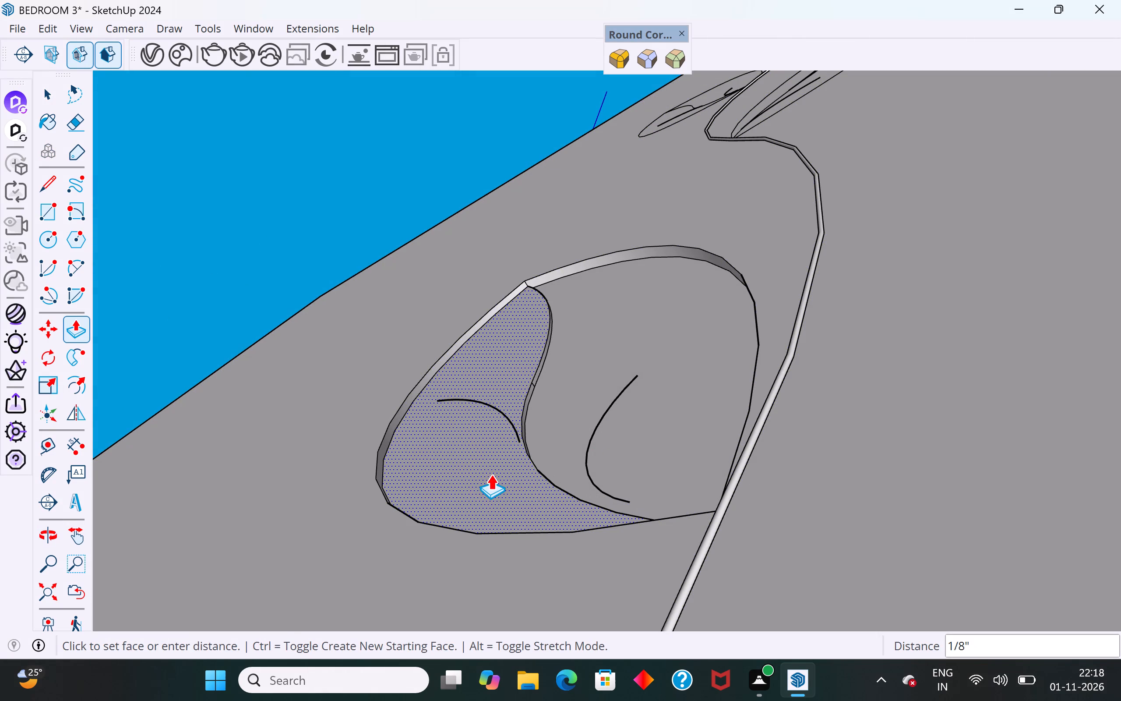
click(492, 474)
Repeat the 1/8" Push/Pull once on the stem-side half and twice on the outer half of the next long leaf.
scroll(460, 564, down, 13)
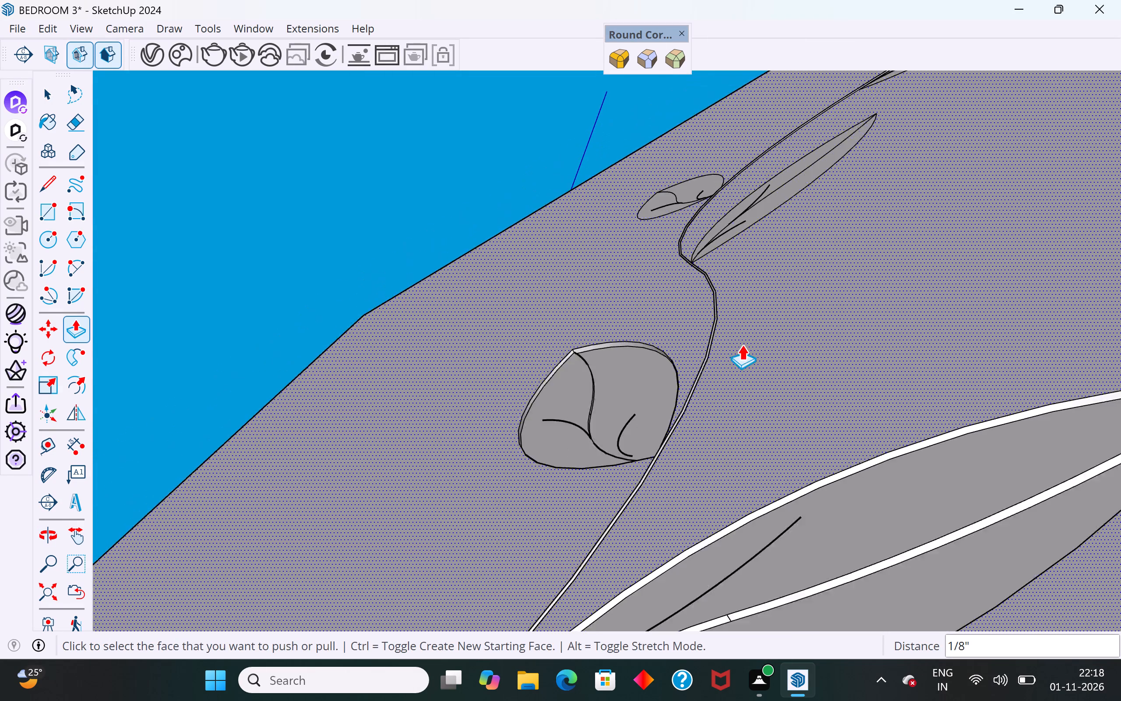
middle_drag(807, 414, 866, 313)
scroll(774, 500, down, 7)
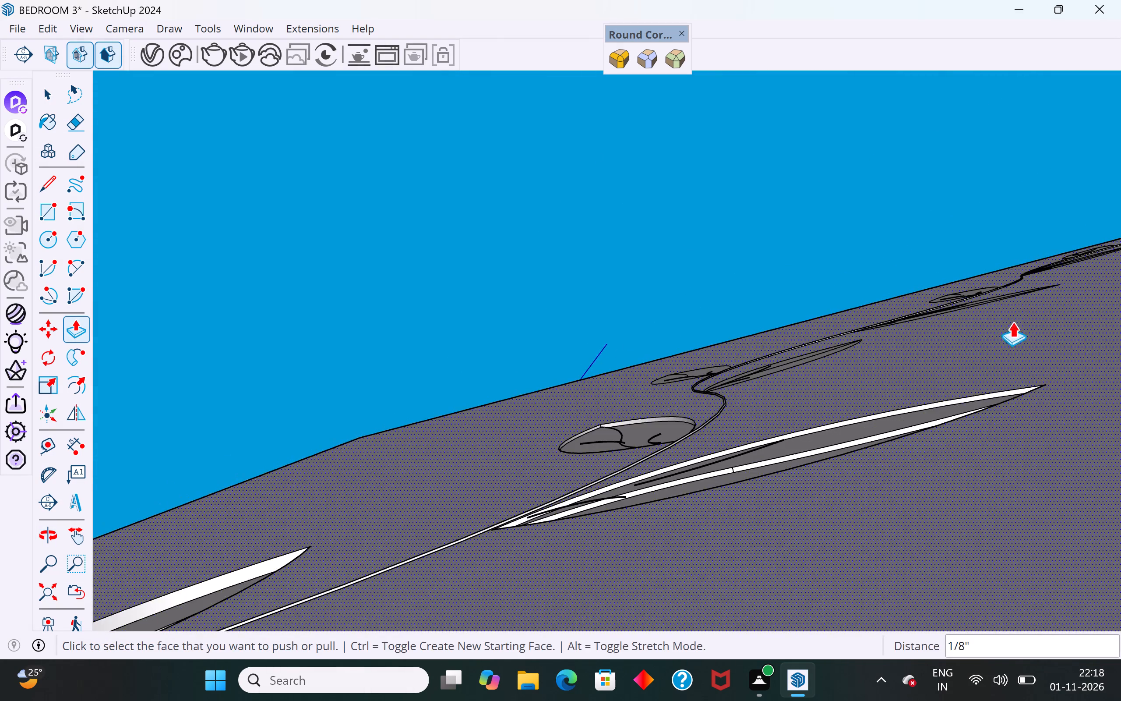
middle_drag(1003, 336, 1072, 392)
scroll(1072, 392, up, 1)
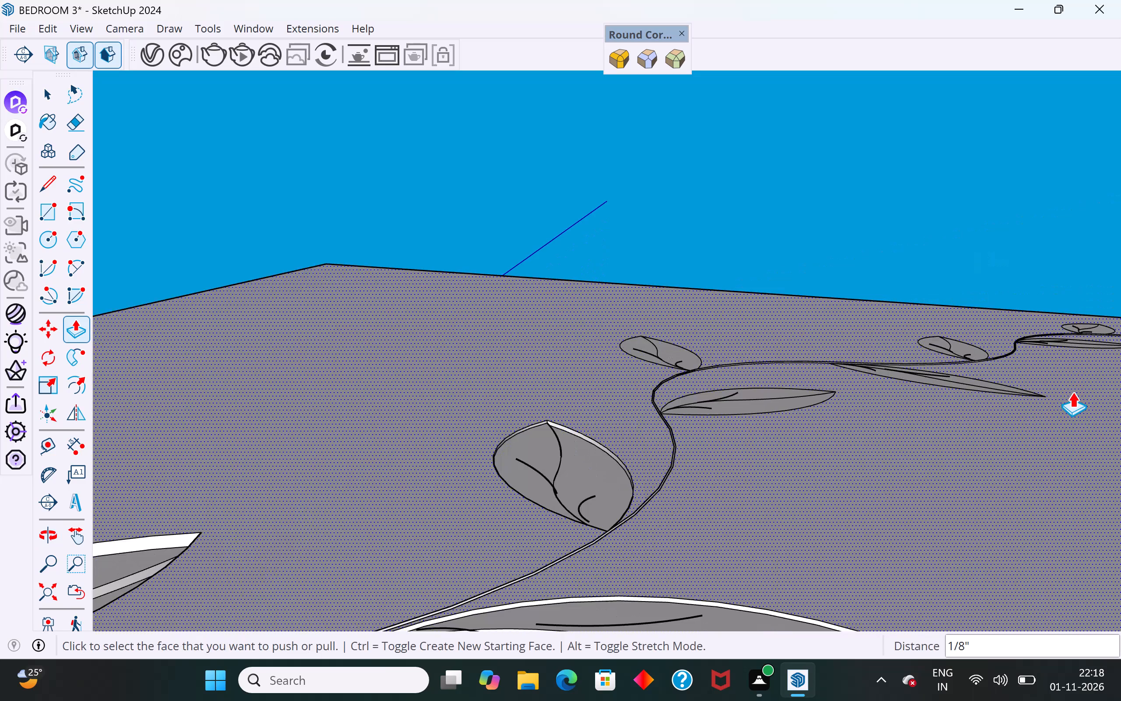
scroll(713, 440, down, 5)
scroll(723, 411, up, 20)
scroll(723, 411, up, 1)
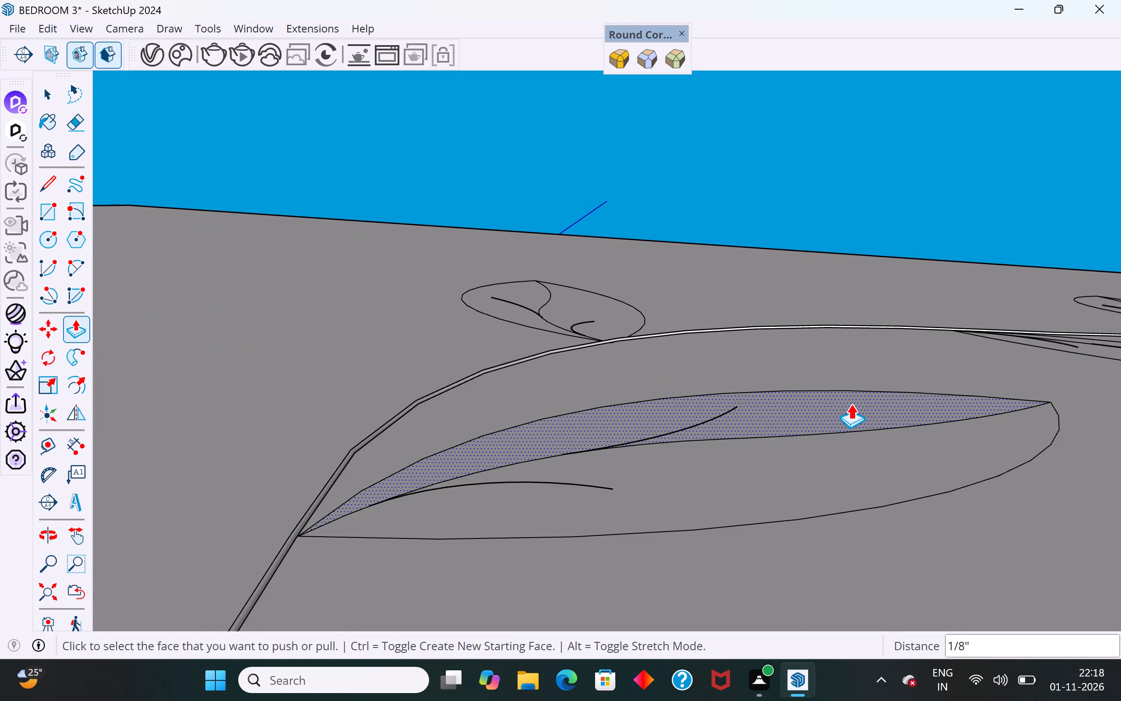
double_click(843, 404)
double_click(848, 463)
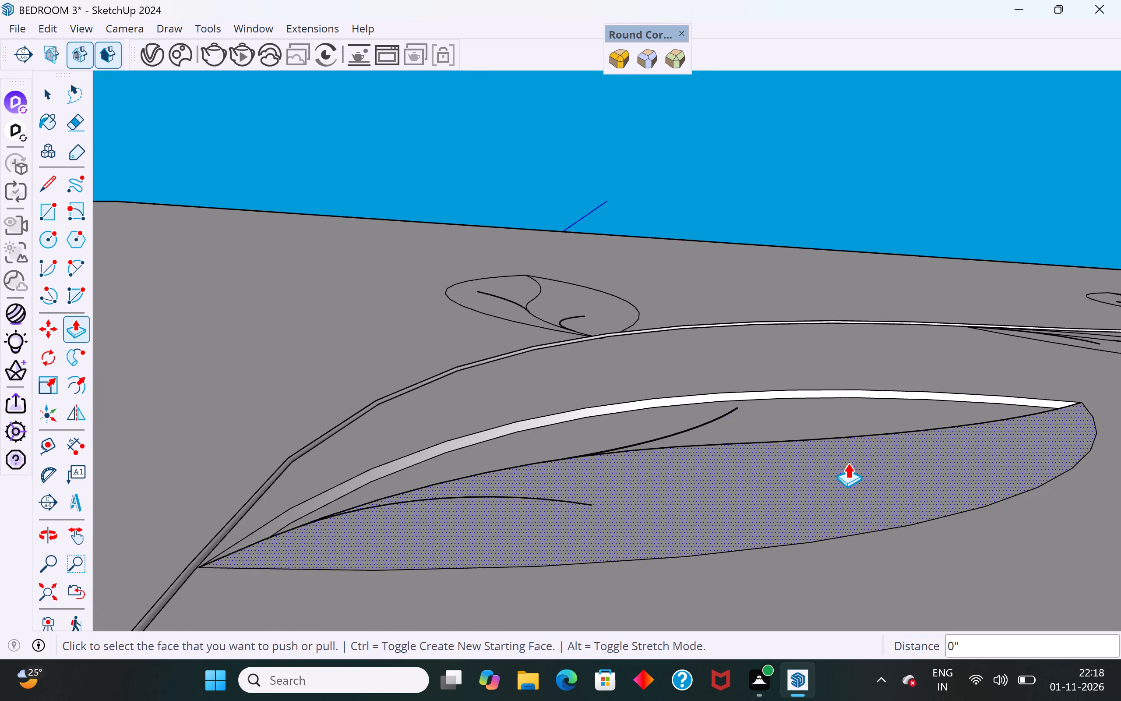
middle_drag(797, 470, 883, 530)
double_click(913, 542)
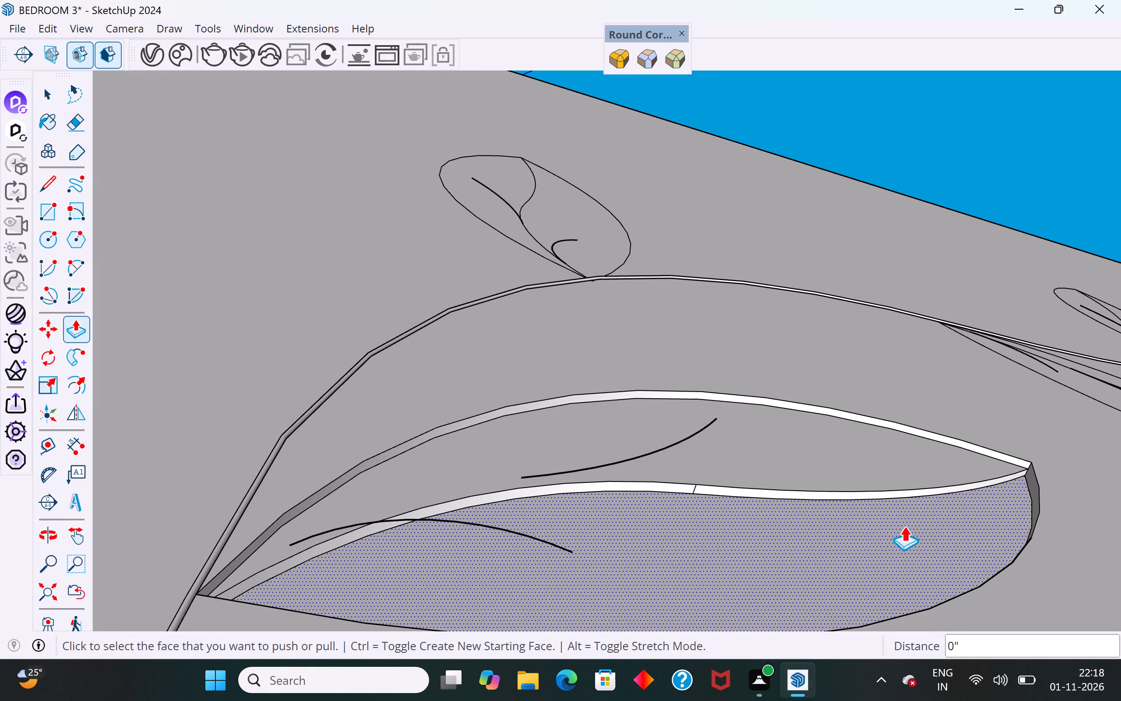
Repeat the 1/8" Push/Pull on both halves of the small leaf across the stem, applying it twice to the stem-side half.
scroll(759, 581, down, 6)
scroll(605, 336, up, 4)
double_click(623, 287)
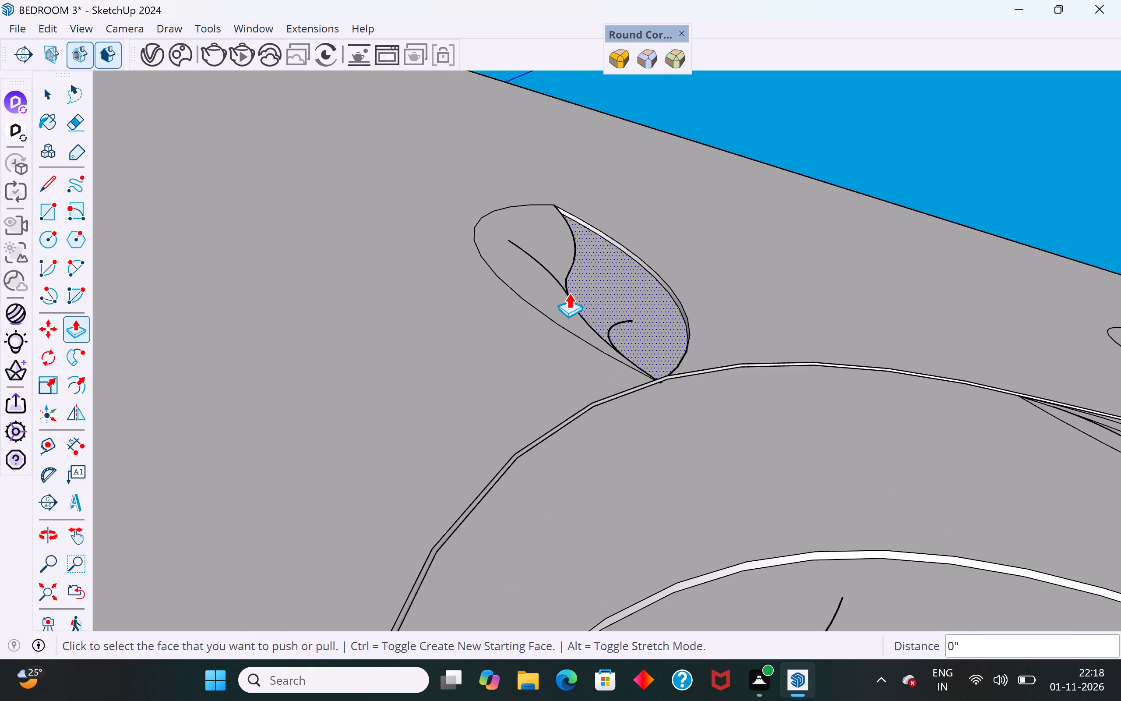
double_click(548, 281)
double_click(640, 289)
Repeat the 1/8" Push/Pull on both halves of the next long leaf along the stem, applying it twice to the outer half.
scroll(483, 488, down, 5)
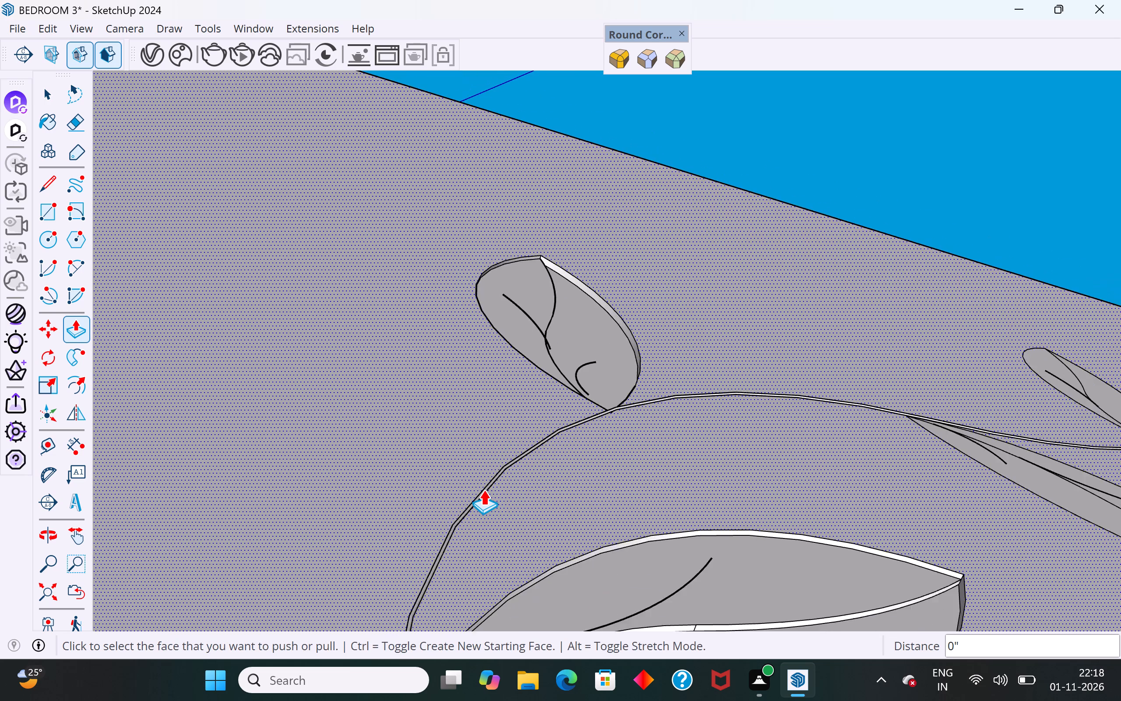
scroll(483, 489, down, 7)
scroll(902, 505, up, 9)
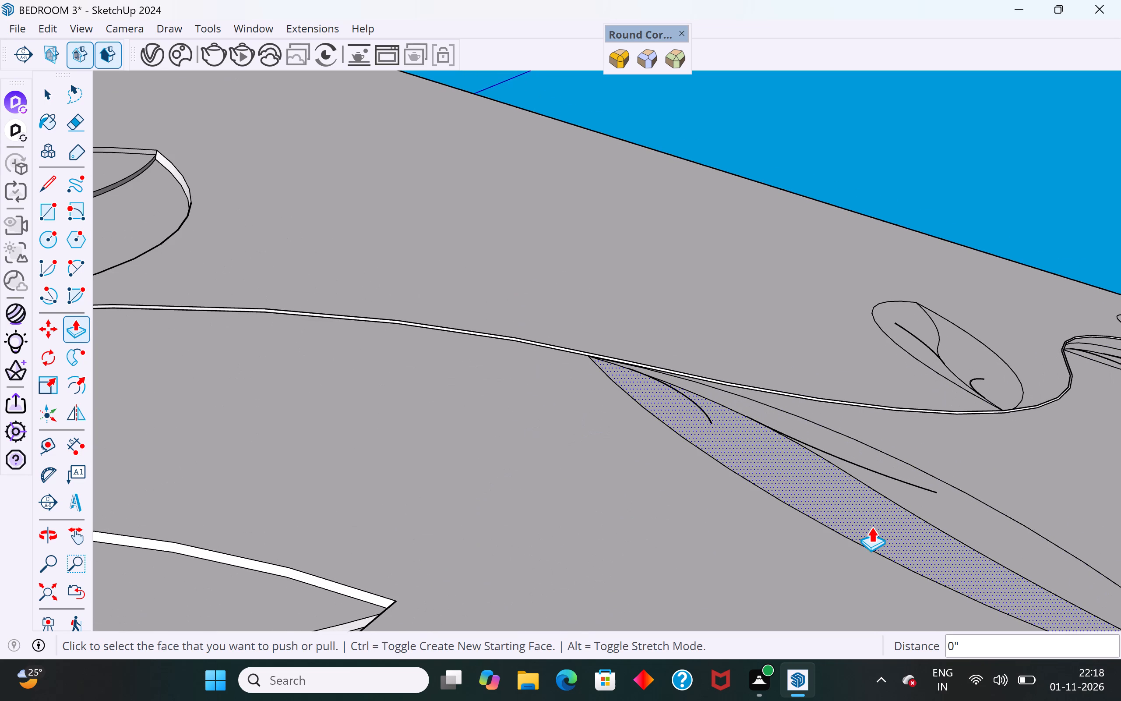
double_click(875, 519)
double_click(932, 489)
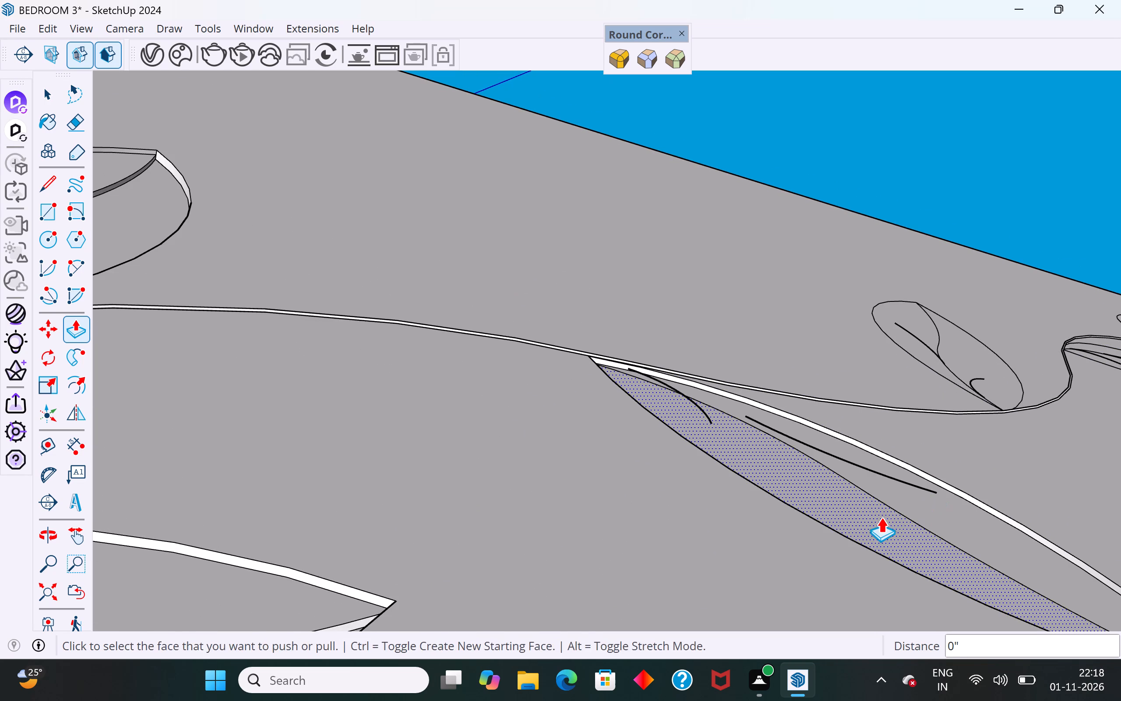
double_click(881, 517)
Repeat the 1/8" Push/Pull on both halves of the next rounded leaf, pulling its outer half out further than its stem-side half.
scroll(671, 546, down, 7)
scroll(929, 382, up, 10)
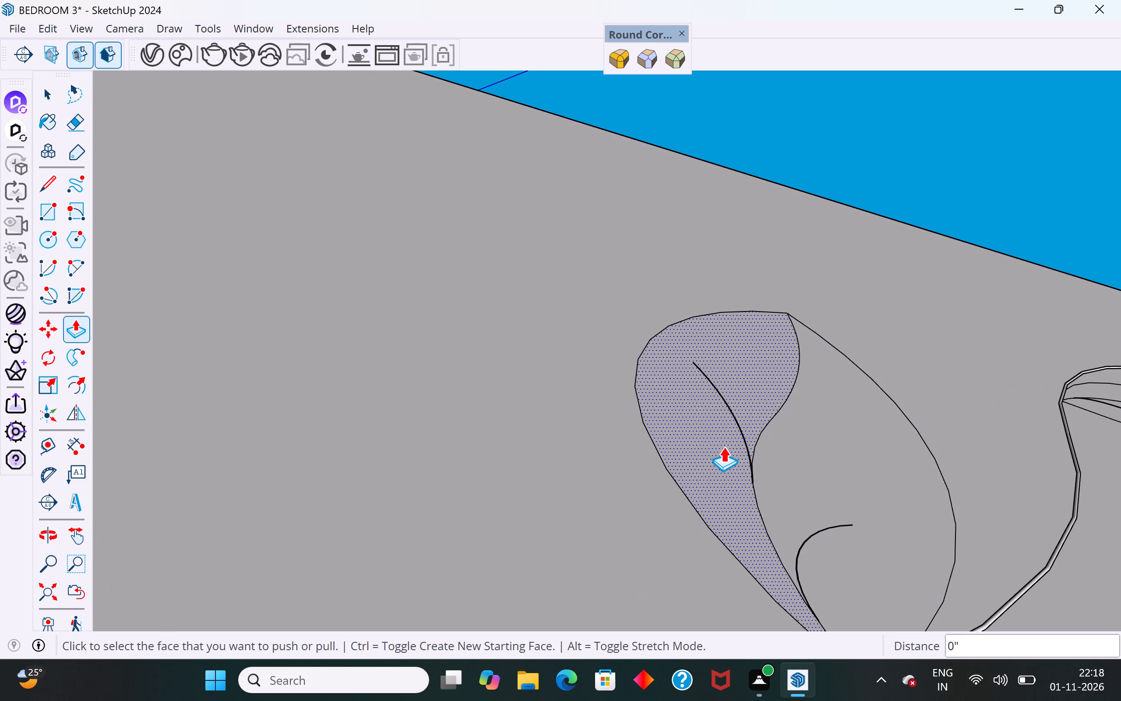
double_click(726, 443)
double_click(887, 448)
double_click(731, 463)
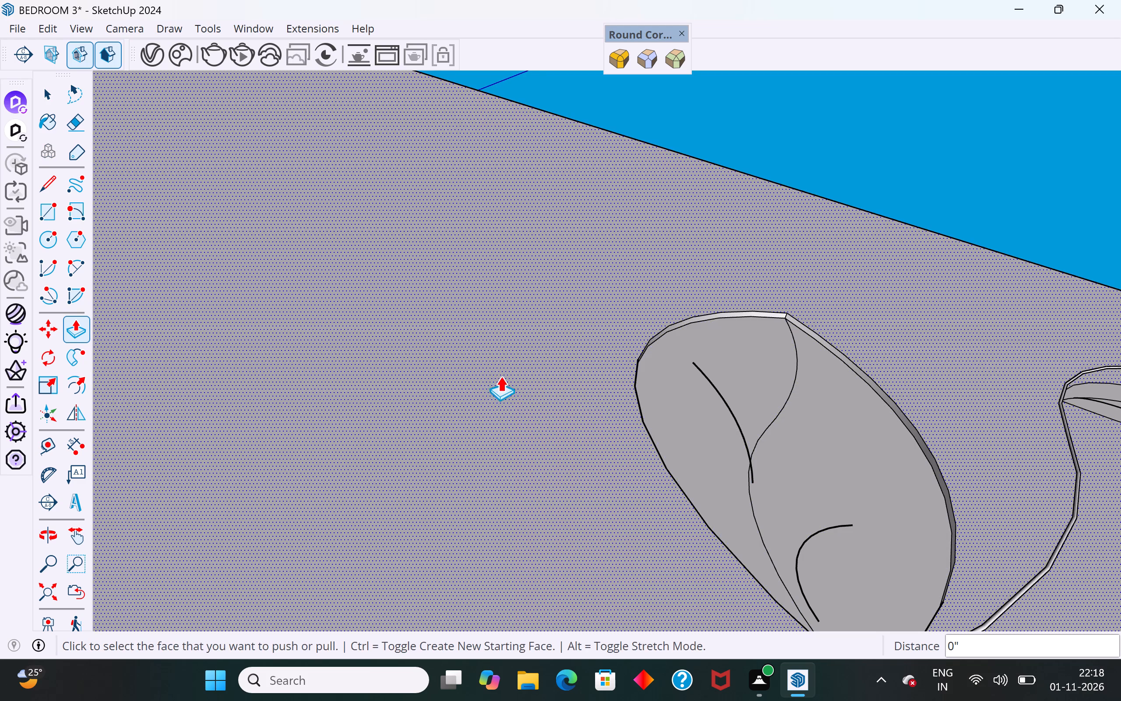
double_click(691, 434)
Repeat the 1/8" Push/Pull on both halves of the following long leaf, applying it twice to the outer half.
scroll(417, 461, down, 12)
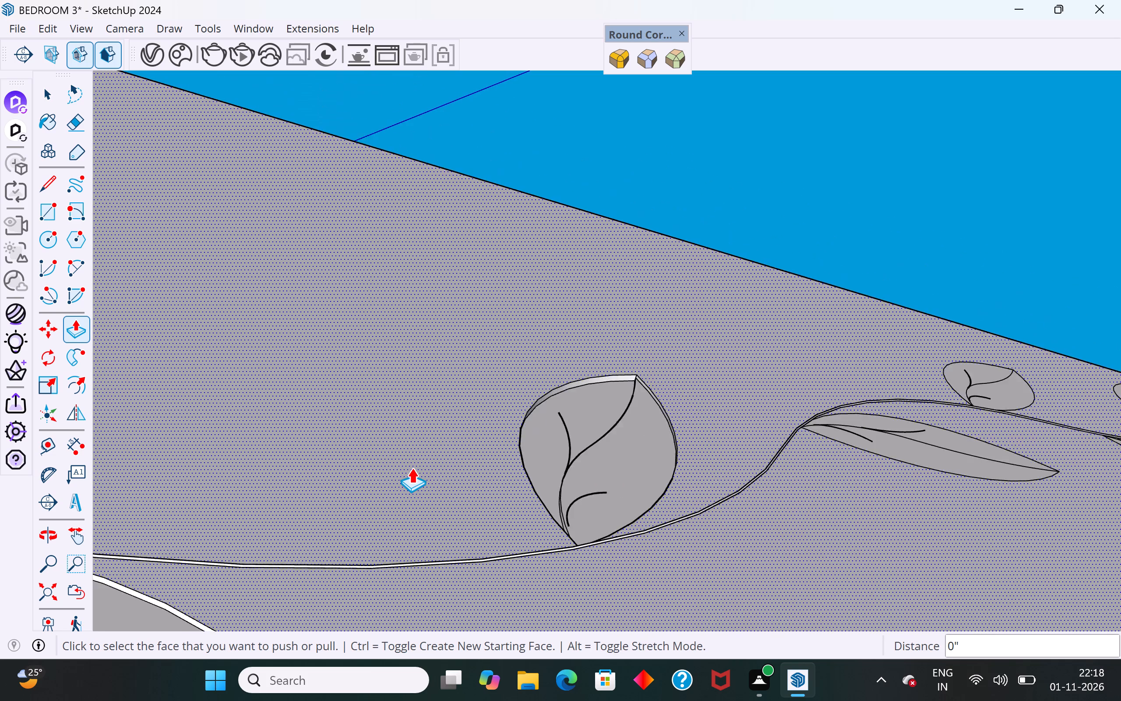
scroll(412, 467, down, 6)
scroll(843, 468, up, 11)
double_click(735, 449)
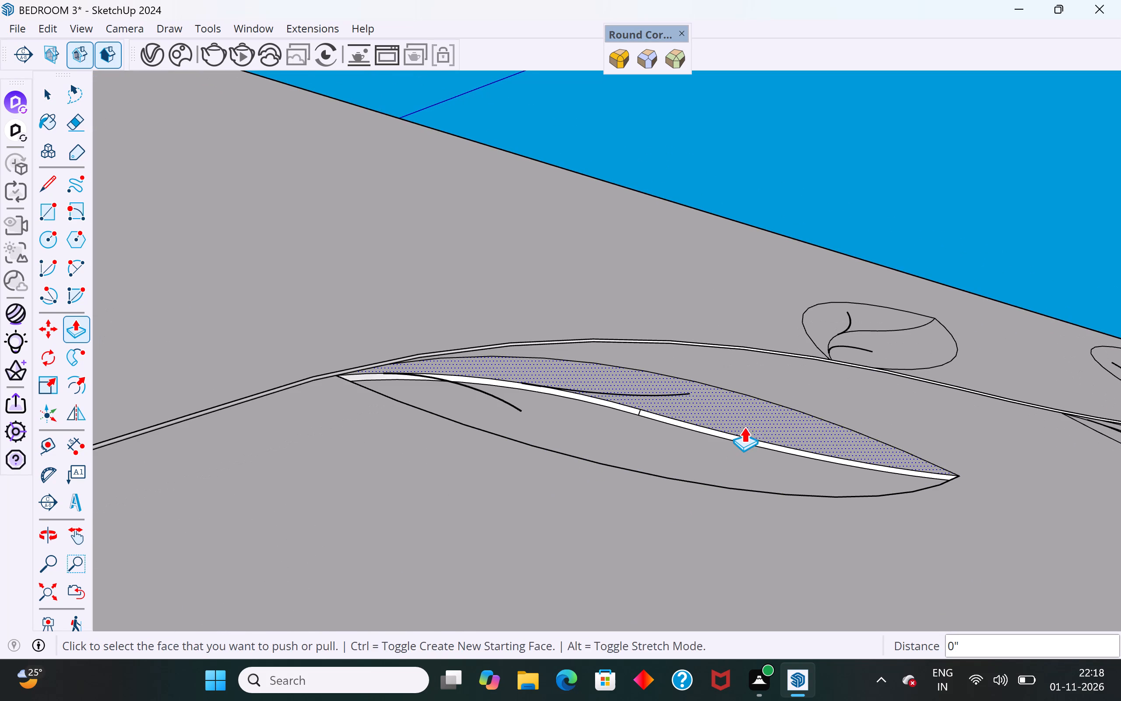
double_click(749, 412)
double_click(714, 450)
Repeat the 1/8" Push/Pull on both halves of the next rounded leaf, pulling its stem-side half out further than its outer half.
scroll(550, 537, down, 4)
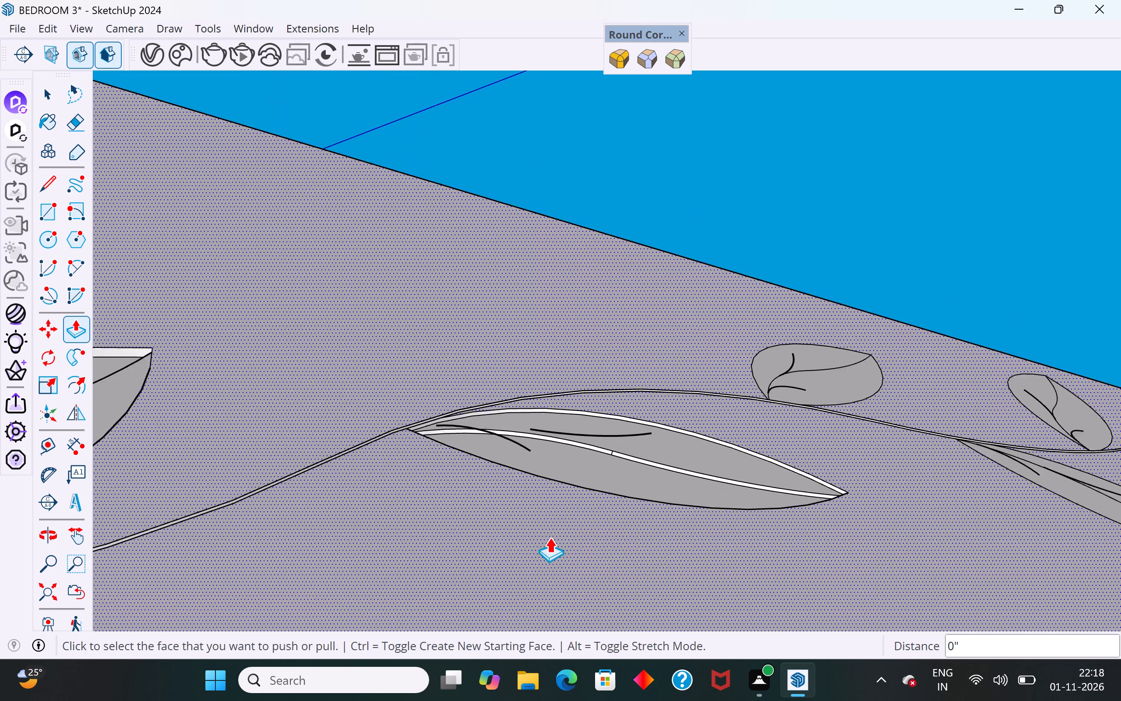
scroll(550, 537, down, 2)
double_click(772, 362)
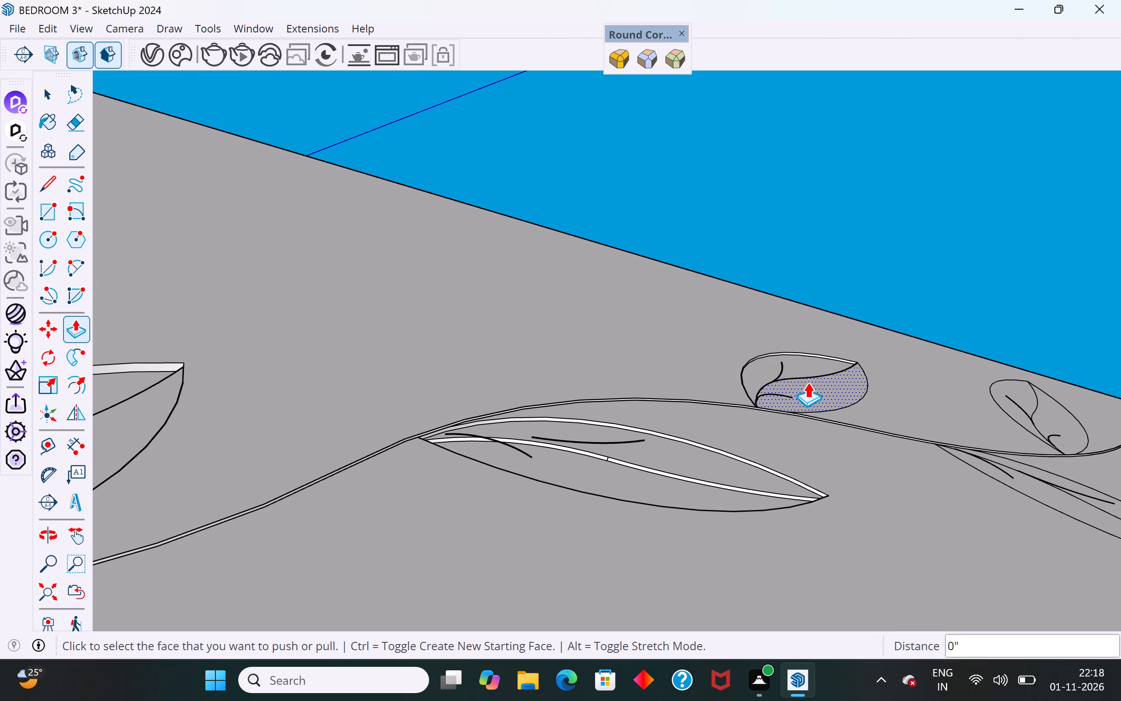
double_click(807, 382)
double_click(809, 382)
scroll(831, 381, up, 10)
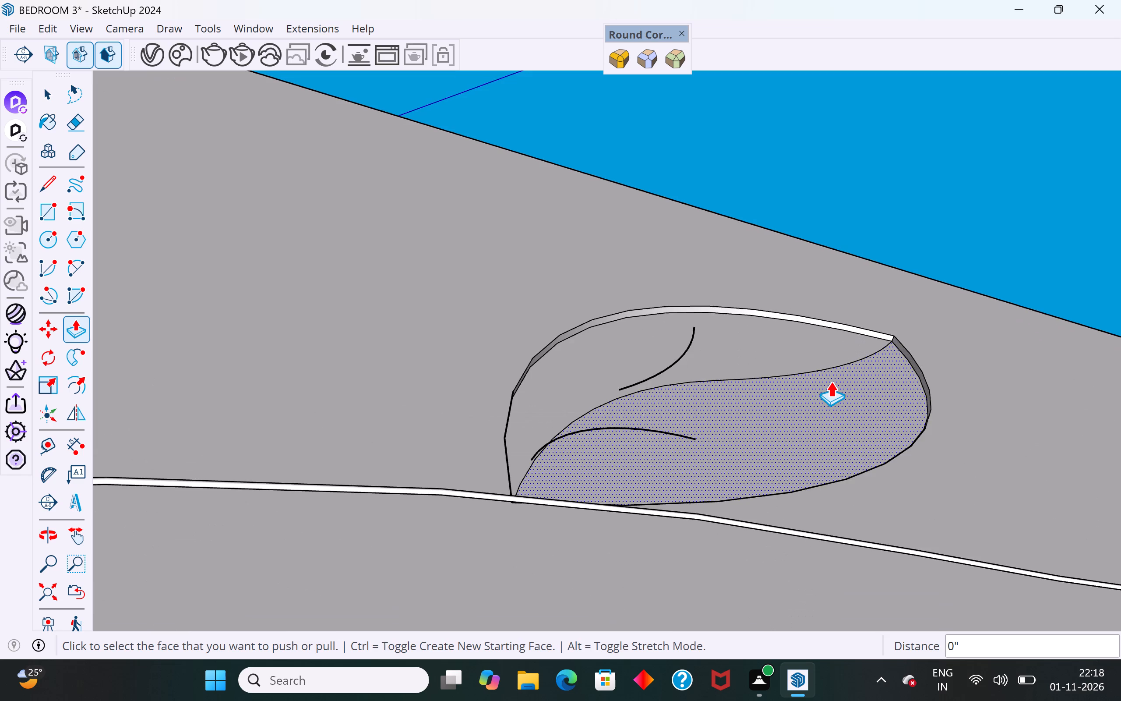
double_click(831, 381)
Examine the panel, its vine leaves and the detached stem tube from behind, from the edges and from the front.
scroll(570, 453, down, 18)
scroll(580, 296, down, 6)
middle_drag(508, 400, 382, 255)
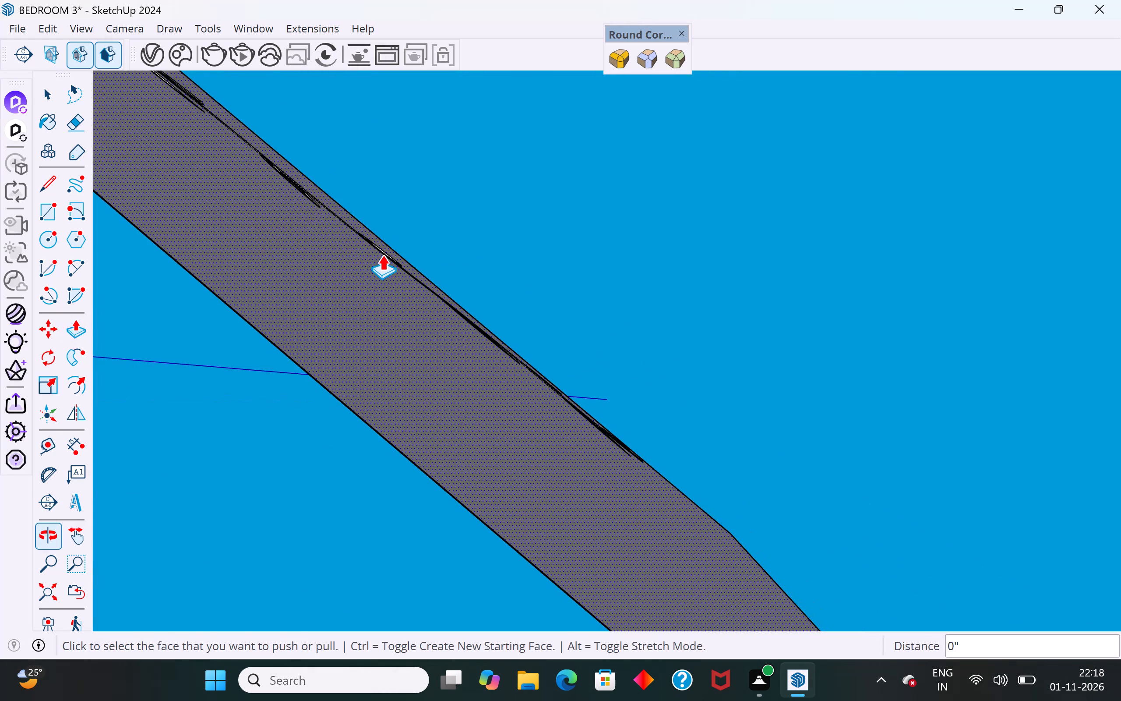
middle_drag(445, 194, 290, 39)
scroll(215, 304, down, 13)
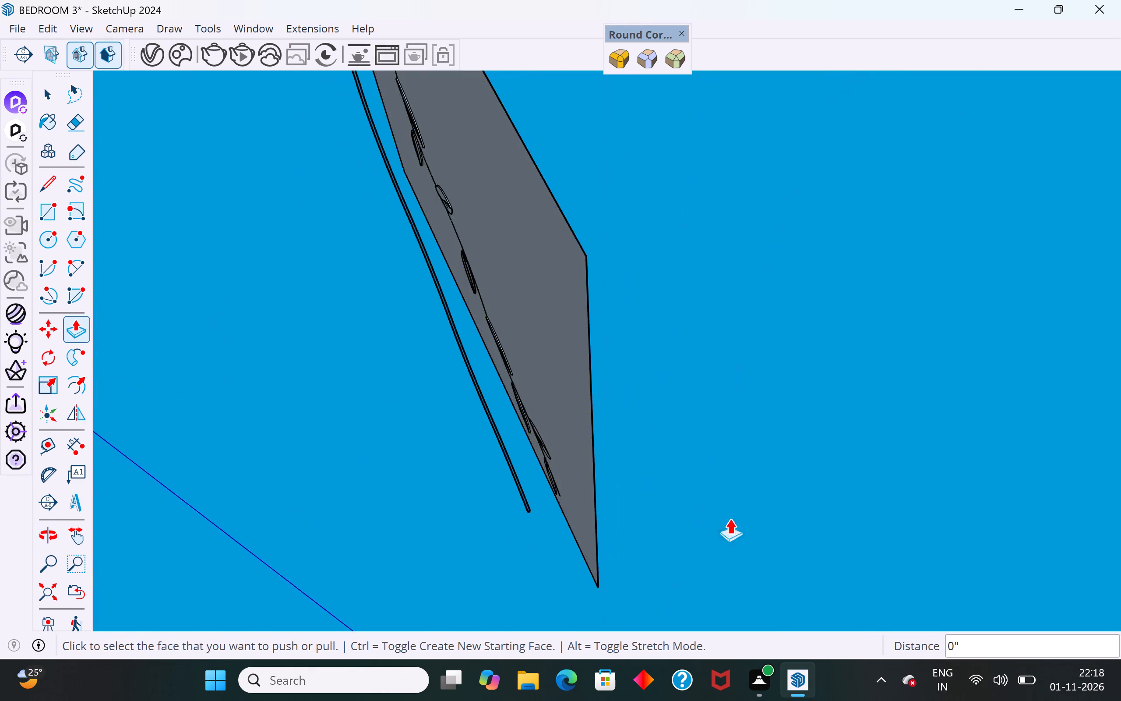
scroll(730, 518, down, 7)
middle_drag(484, 156, 301, 68)
middle_drag(636, 194, 349, 81)
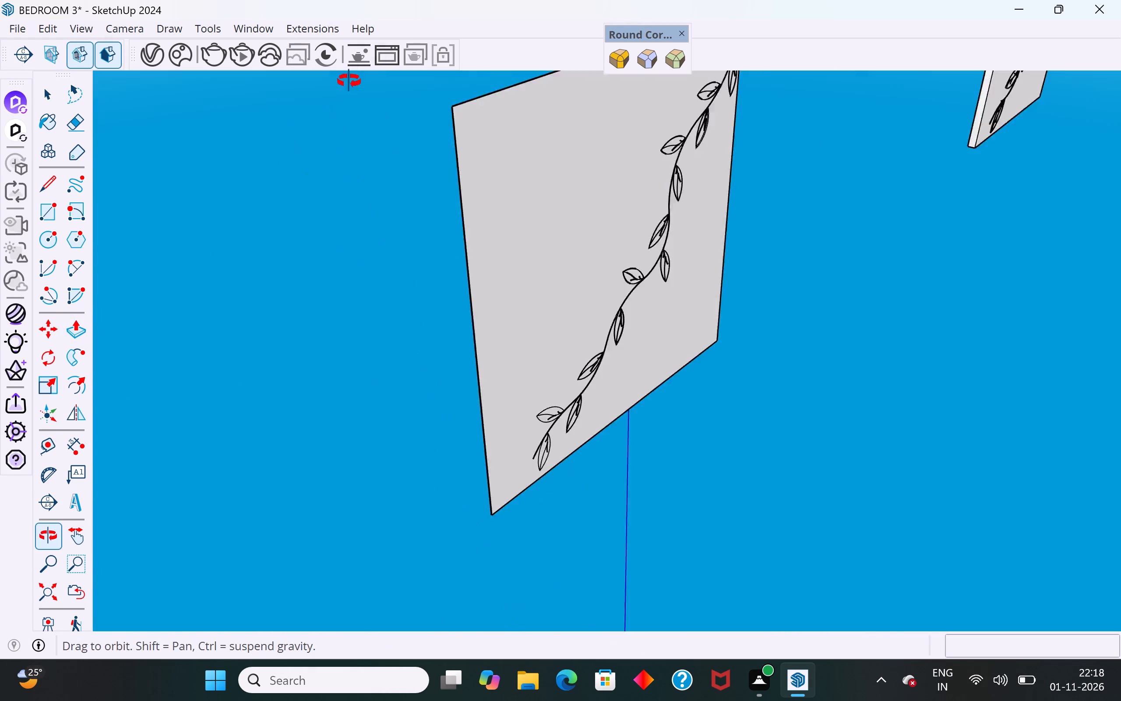
middle_drag(349, 81, 341, 78)
middle_drag(539, 301, 557, 41)
middle_drag(625, 336, 528, 77)
middle_drag(958, 329, 585, 220)
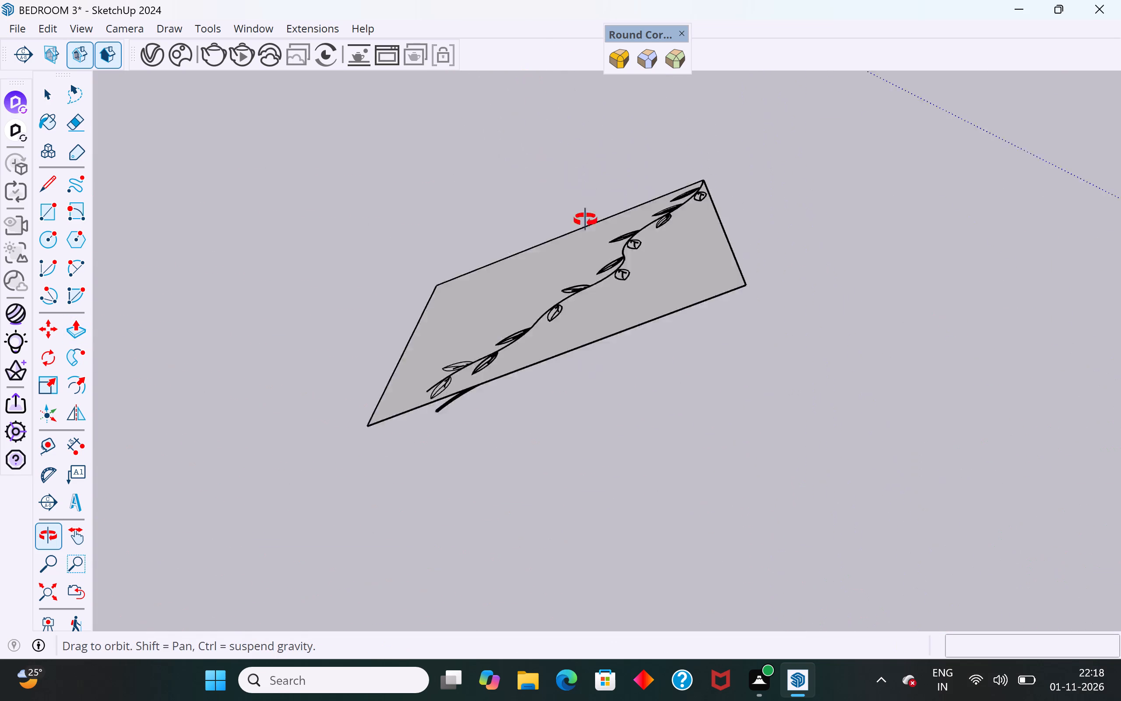
middle_drag(585, 220, 533, 205)
middle_drag(664, 404, 779, 264)
middle_drag(300, 474, 734, 304)
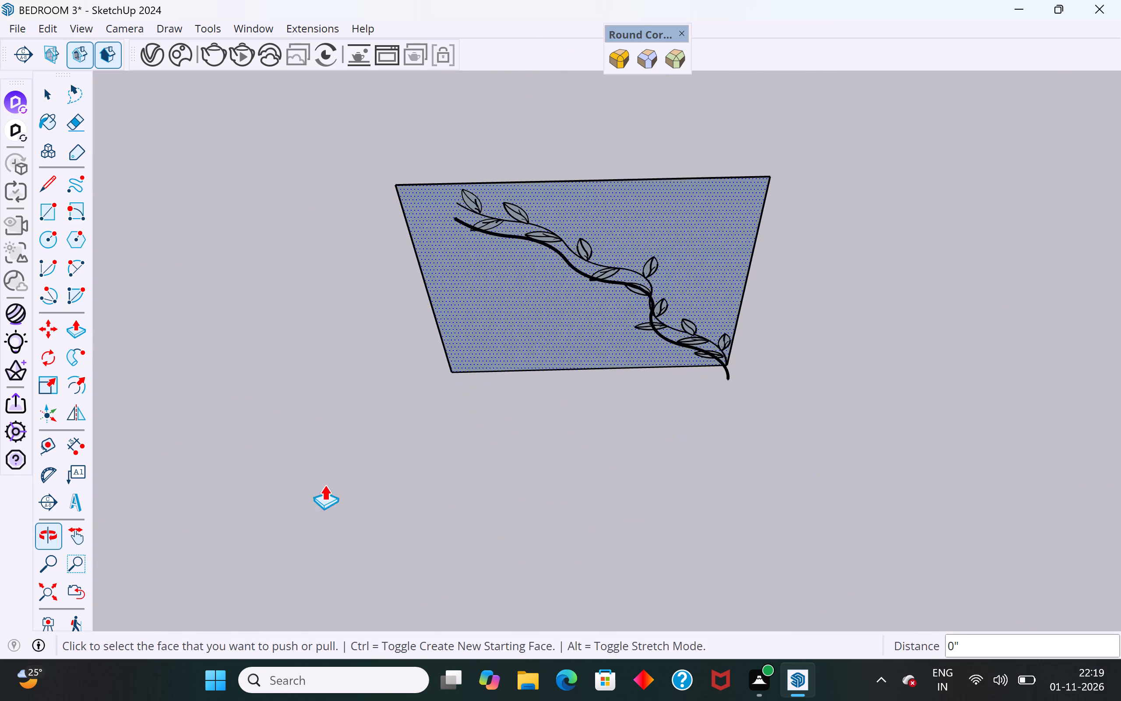
middle_drag(620, 443, 733, 216)
middle_drag(373, 542, 1099, 555)
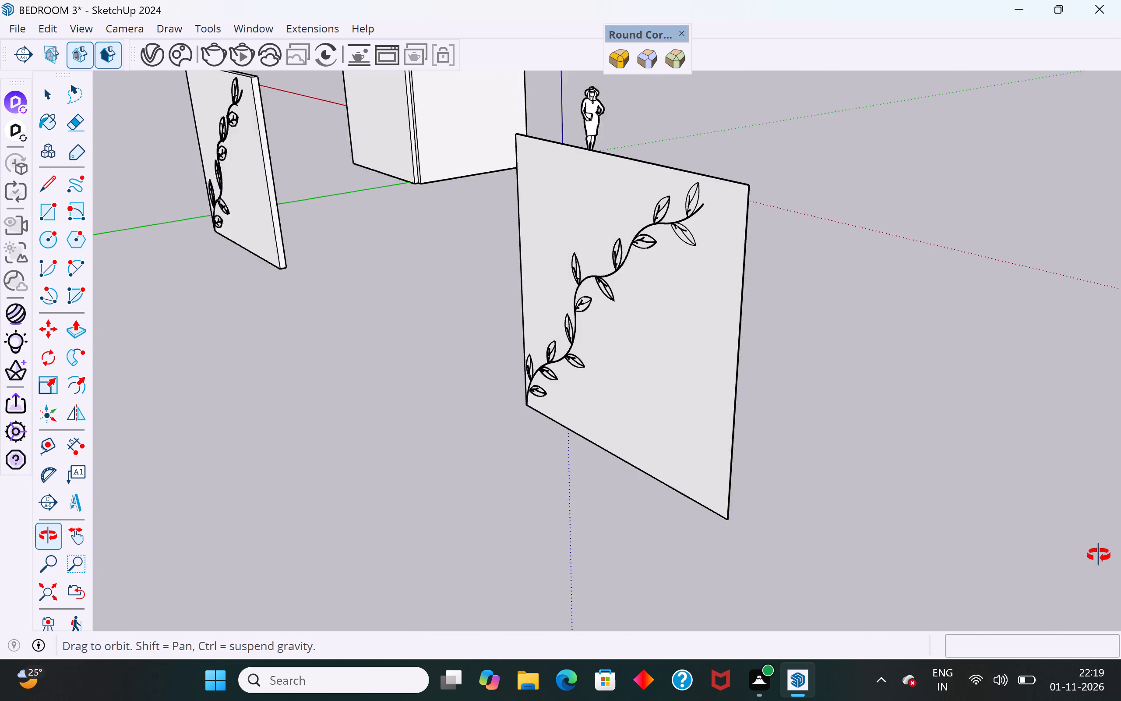
middle_drag(1099, 555, 1103, 555)
Repeat the Push/Pull on both halves of the next long leaf along the stem, outer half first.
scroll(634, 235, up, 18)
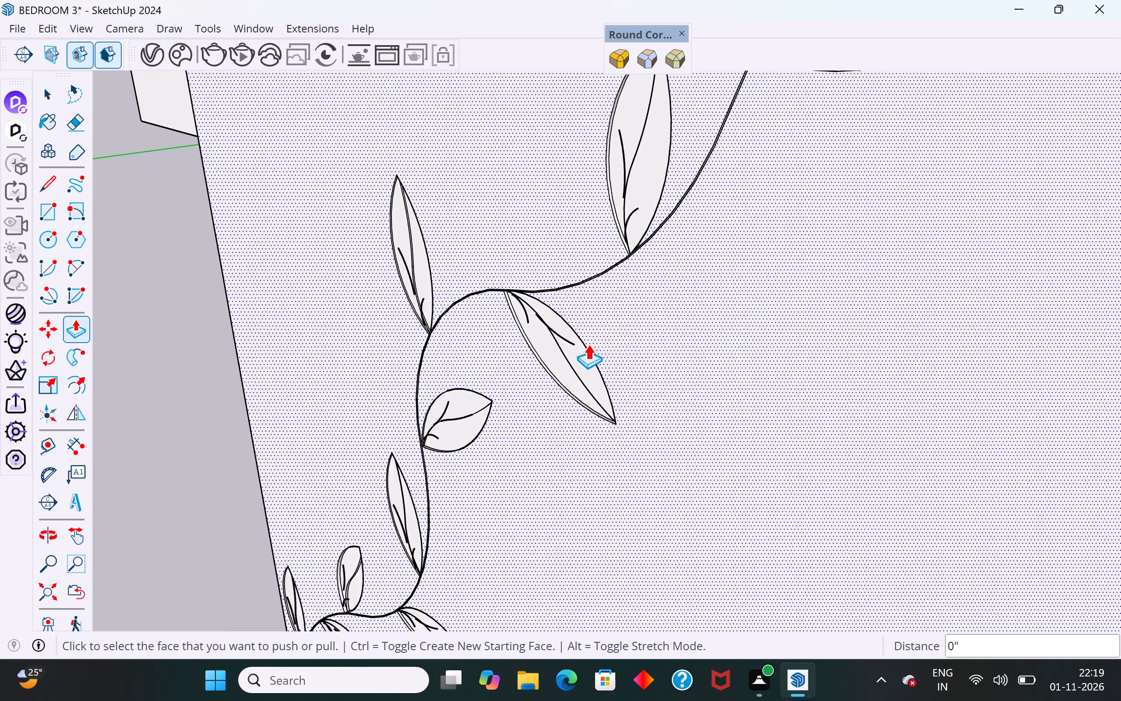
scroll(588, 344, up, 1)
middle_drag(724, 470, 1107, 383)
scroll(823, 356, up, 8)
middle_drag(664, 336, 730, 341)
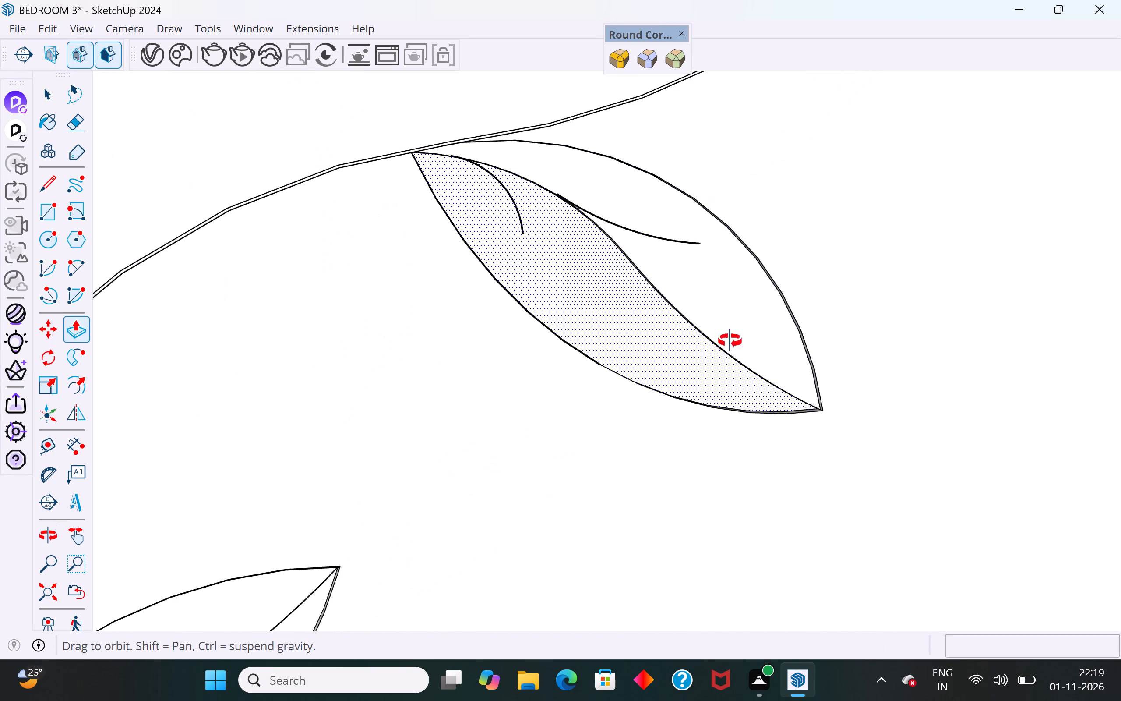
middle_drag(730, 341, 892, 352)
scroll(677, 522, down, 9)
scroll(811, 150, up, 12)
click(633, 200)
click(633, 200)
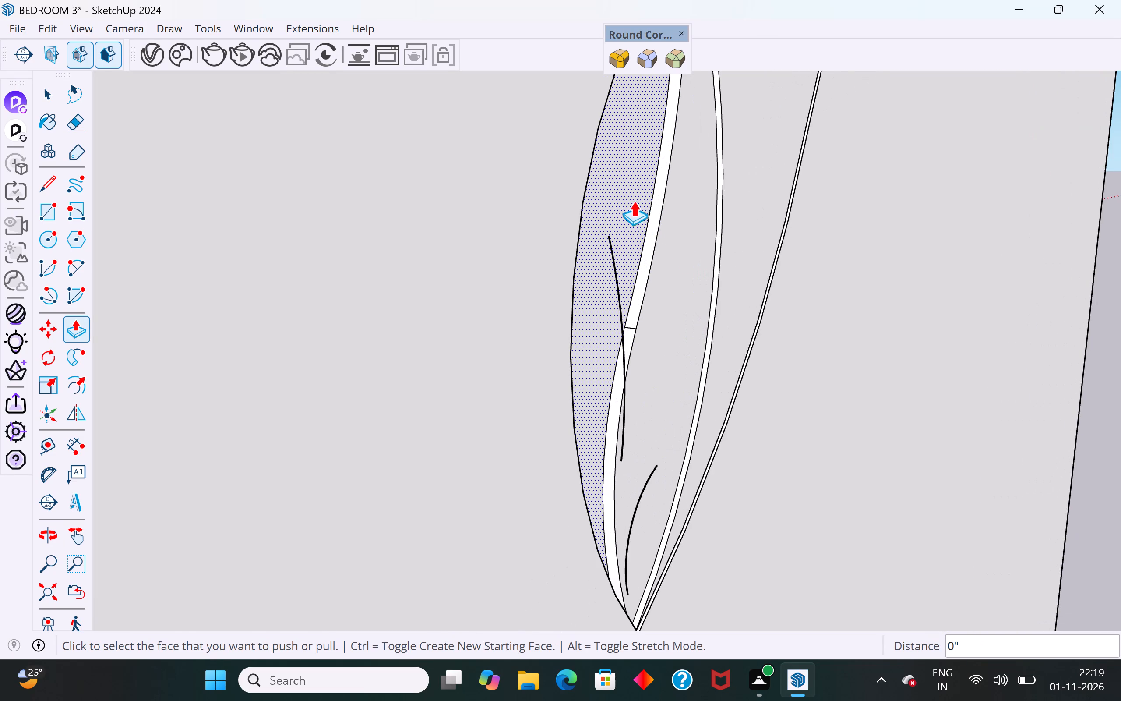
double_click(692, 248)
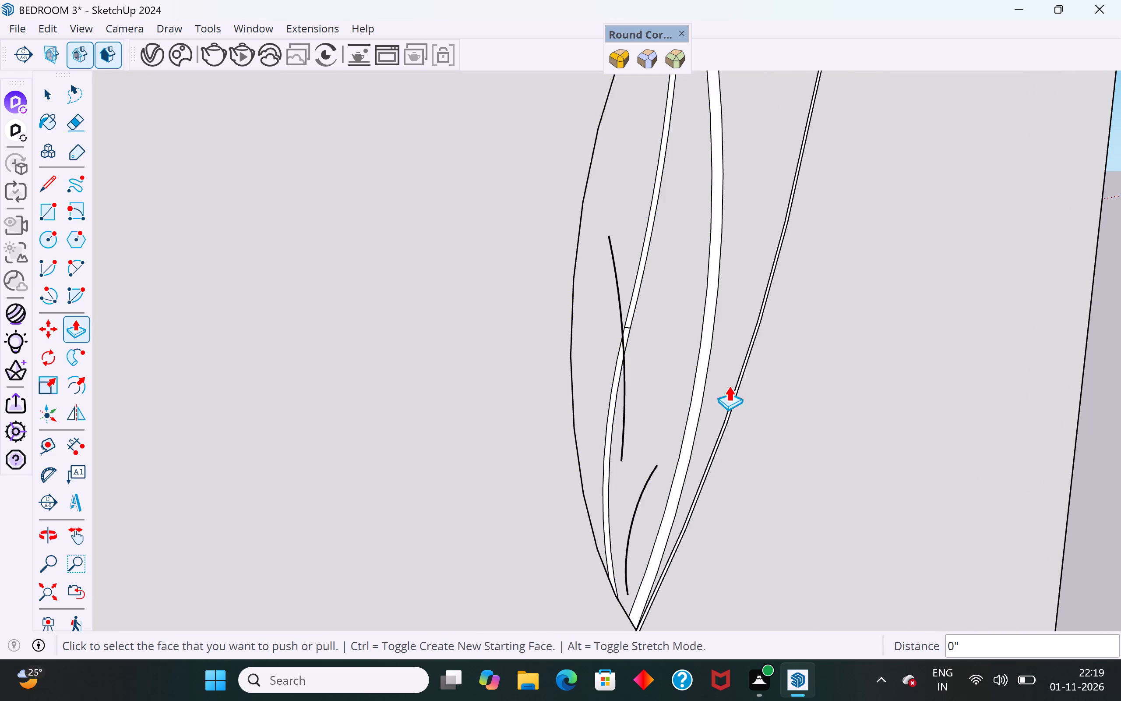
Repeat the Push/Pull on the stem-side half of the next rounded leaf, raising it above the leaf's outer half.
scroll(572, 477, down, 7)
scroll(605, 404, down, 6)
scroll(738, 211, up, 5)
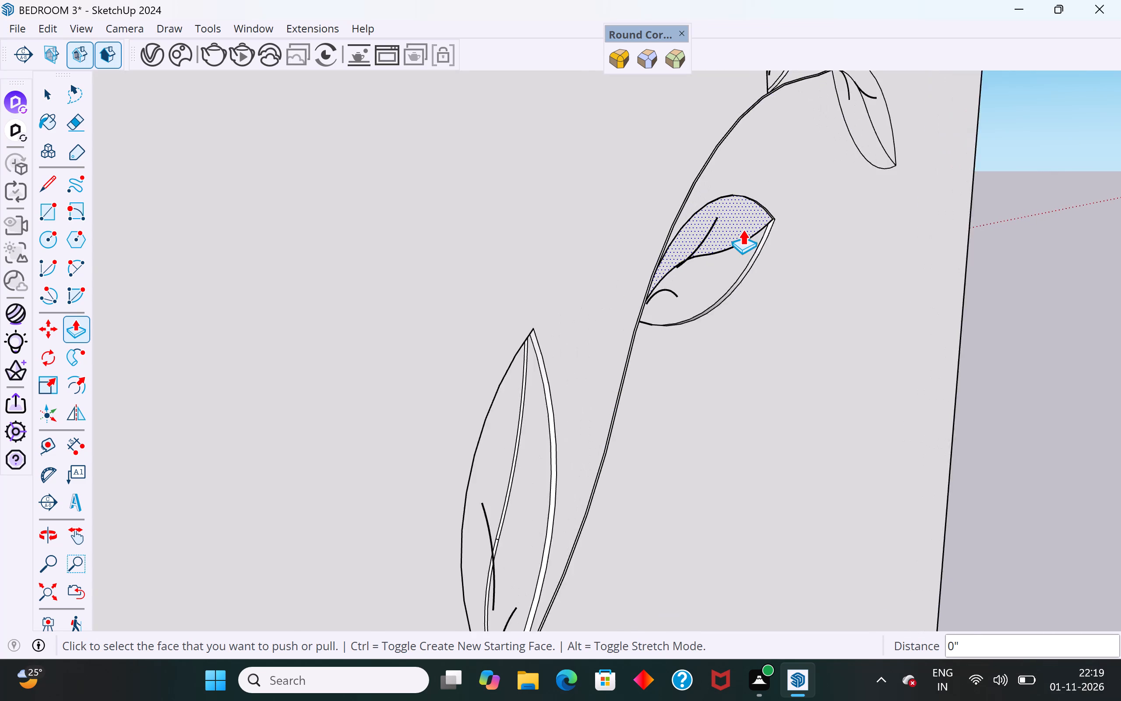
scroll(743, 229, up, 2)
double_click(745, 207)
click(703, 231)
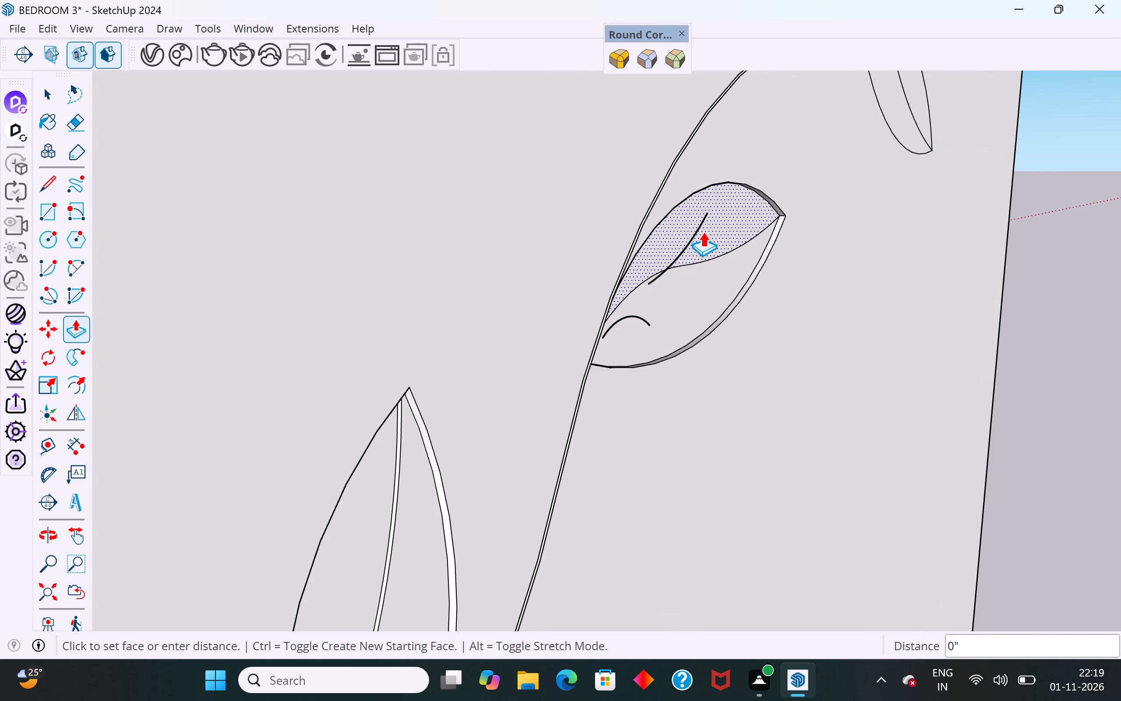
double_click(703, 231)
Repeat the Push/Pull on both halves of the following long leaf, applying it more times to the outer half.
scroll(737, 231, up, 5)
middle_drag(812, 272, 757, 313)
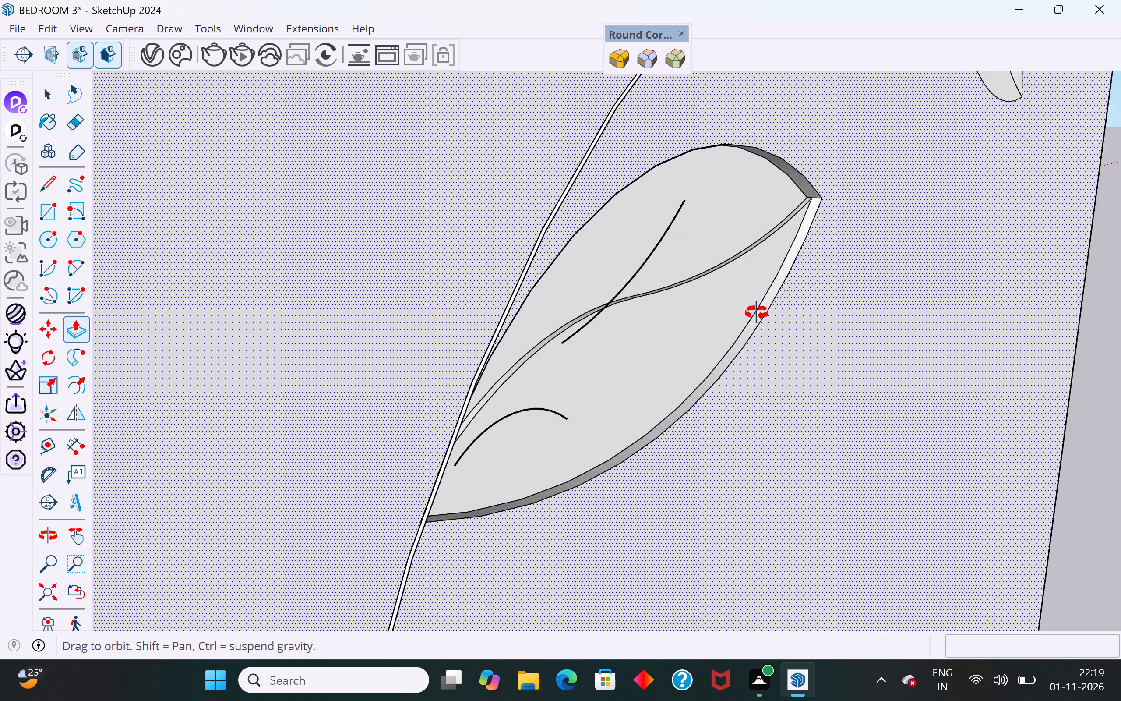
middle_drag(757, 313, 587, 447)
scroll(501, 471, down, 17)
scroll(601, 297, up, 6)
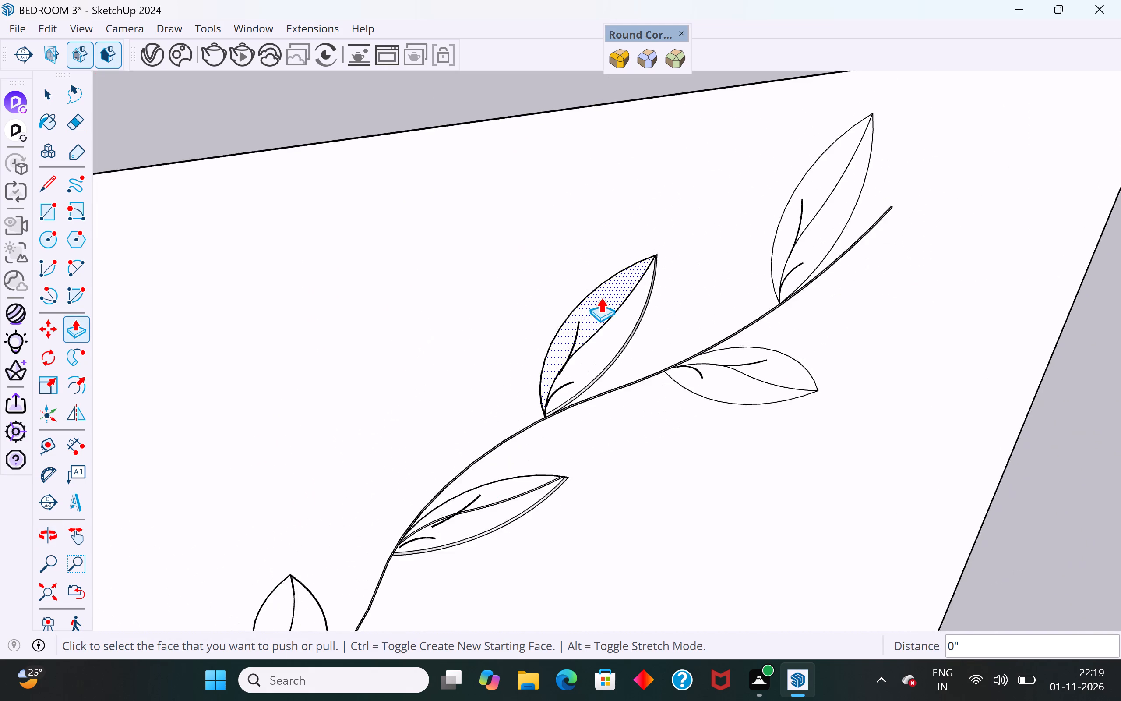
scroll(601, 297, up, 4)
double_click(623, 362)
double_click(608, 312)
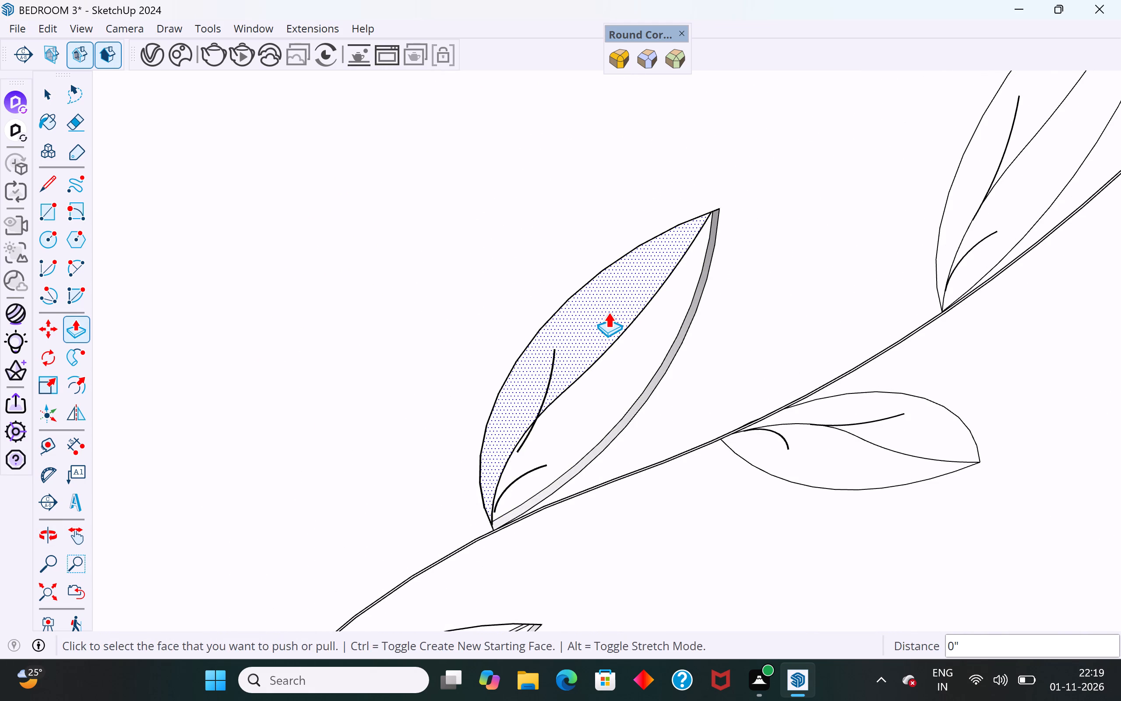
double_click(608, 312)
double_click(608, 312)
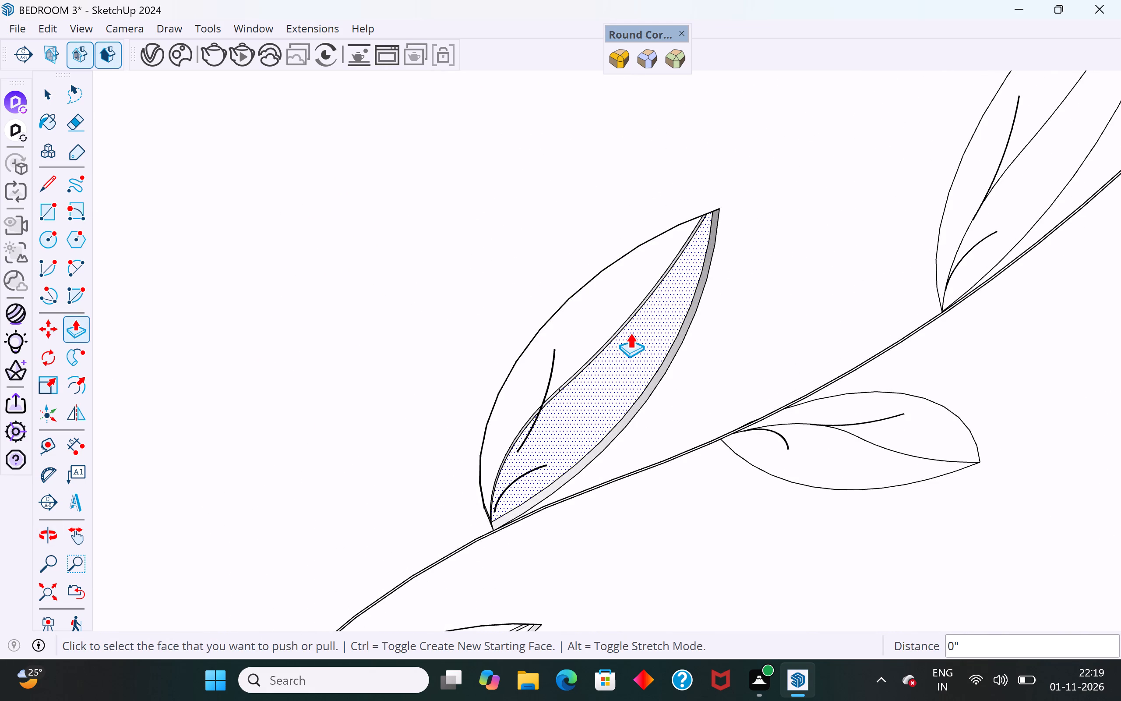
Push/Pull both halves of the flat leaf below the stem near its tip, pushing the upper half back by 1/2".
scroll(612, 373, down, 4)
middle_drag(617, 389, 269, 194)
triple_click(692, 483)
click(692, 483)
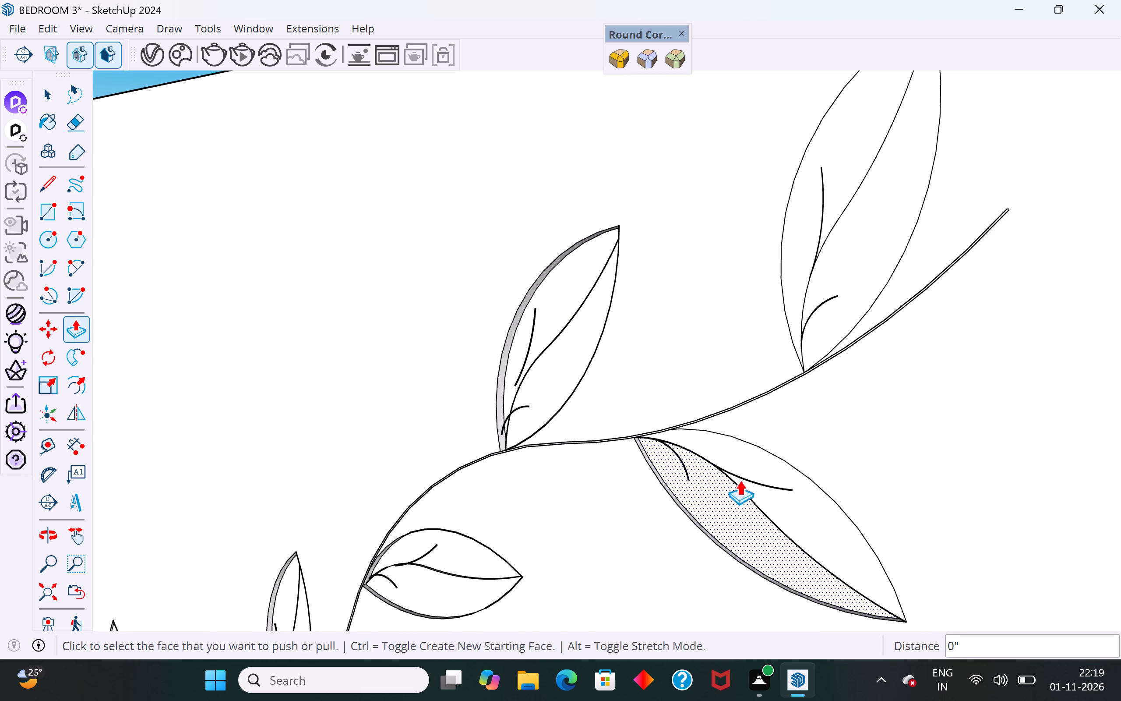
triple_click(797, 500)
click(809, 495)
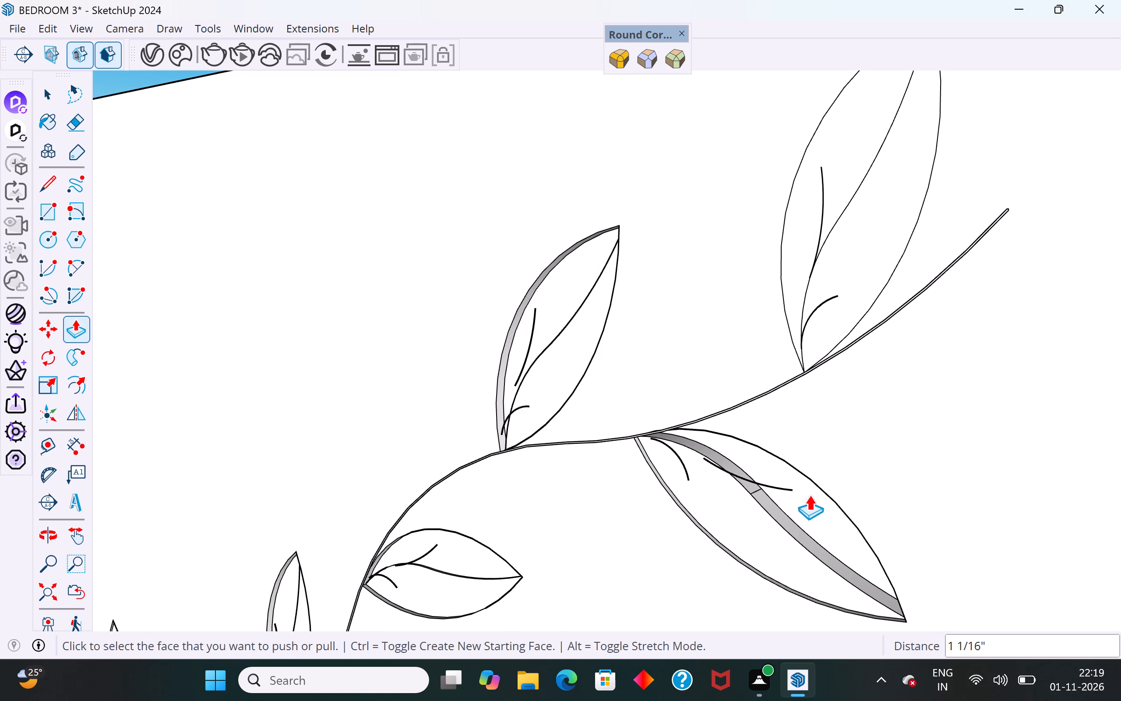
key(ctrl+z)
double_click(809, 495)
drag(797, 487, 791, 489)
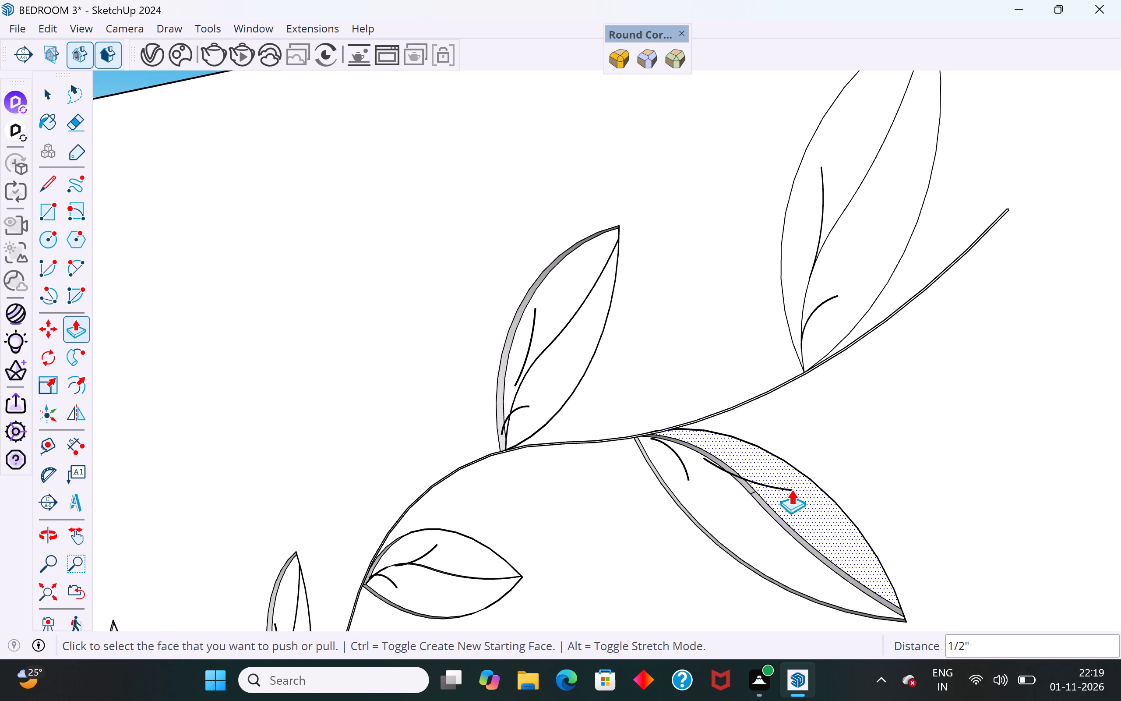
Push/Pull the outer half of the last leaf at the stem's tip about 7/8", then repeat it on the stem-side half and again on the outer half.
double_click(800, 255)
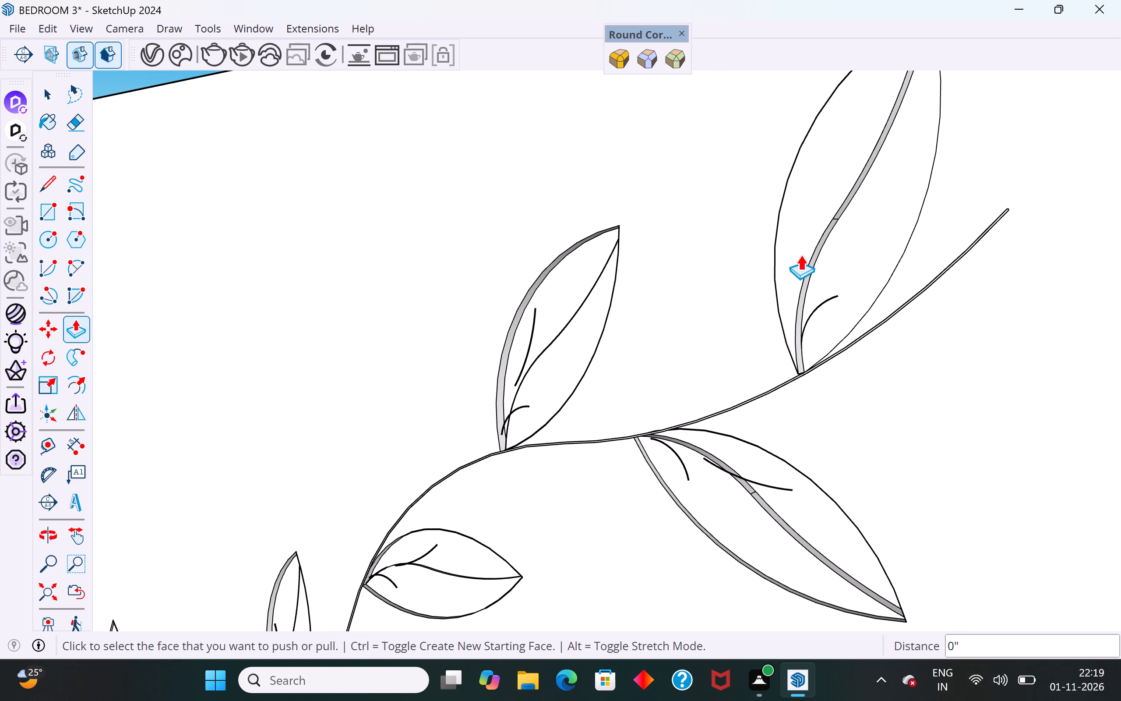
key(ctrl+z)
click(804, 224)
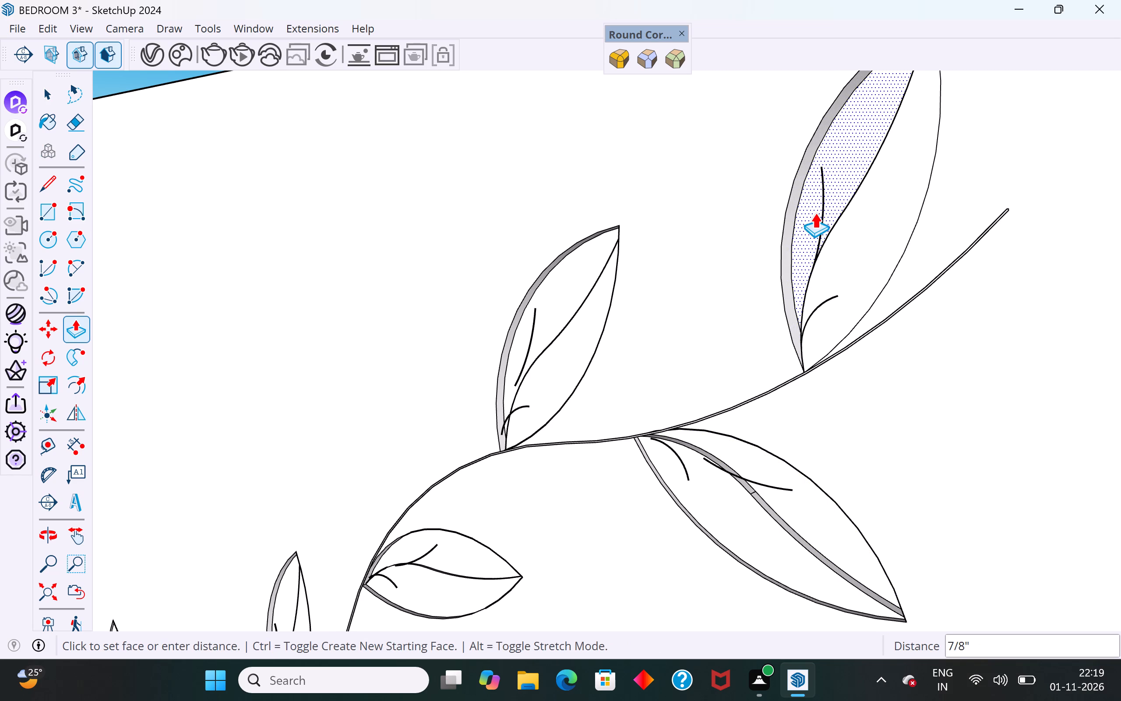
click(813, 212)
double_click(850, 230)
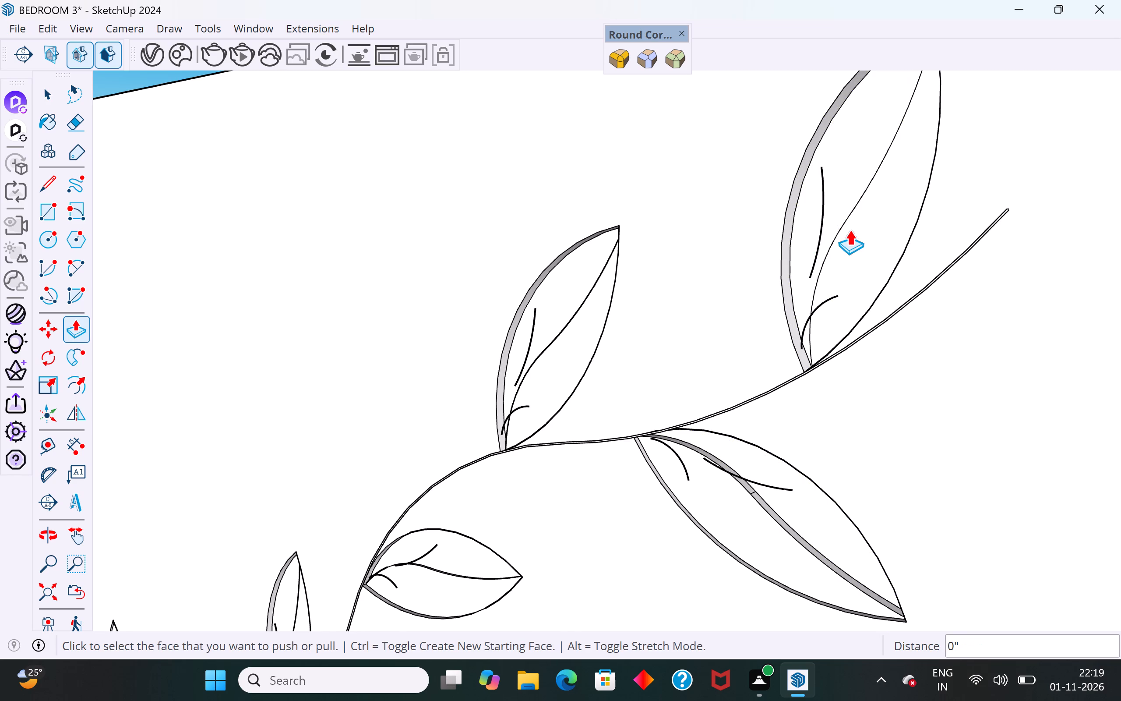
double_click(836, 194)
Examine the raised leaves along the stem from the tip down to the base.
scroll(751, 450, down, 6)
scroll(805, 283, up, 3)
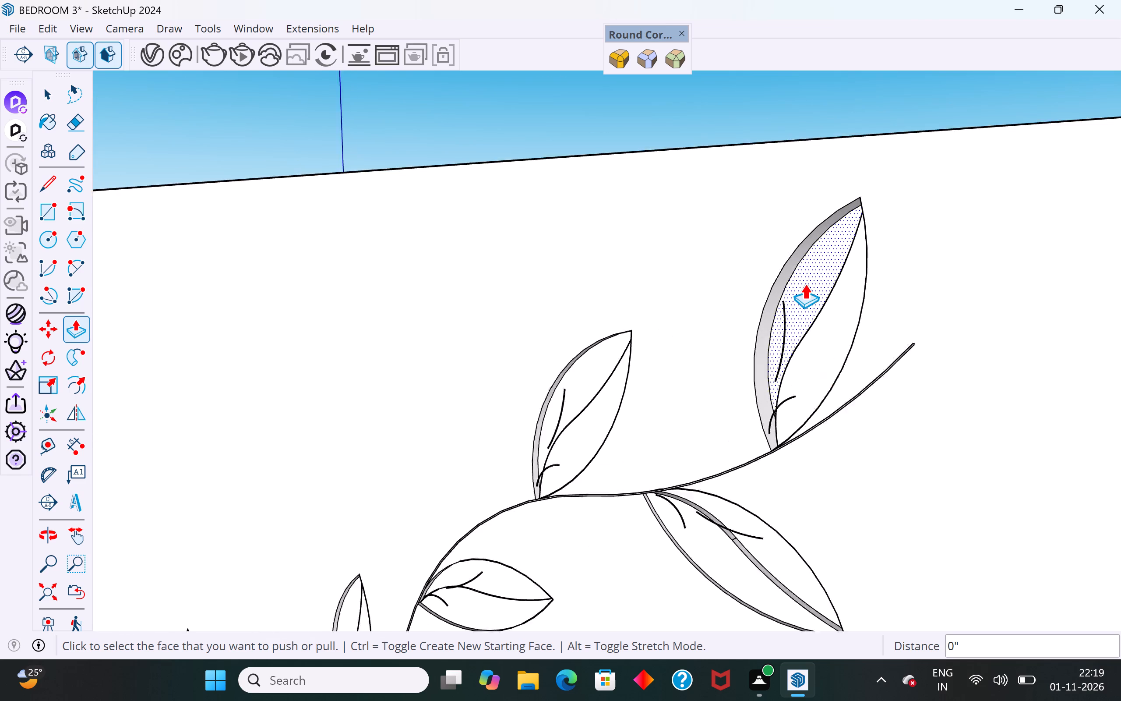
scroll(805, 283, up, 4)
middle_drag(863, 425, 1120, 488)
scroll(863, 425, up, 1)
scroll(742, 402, down, 5)
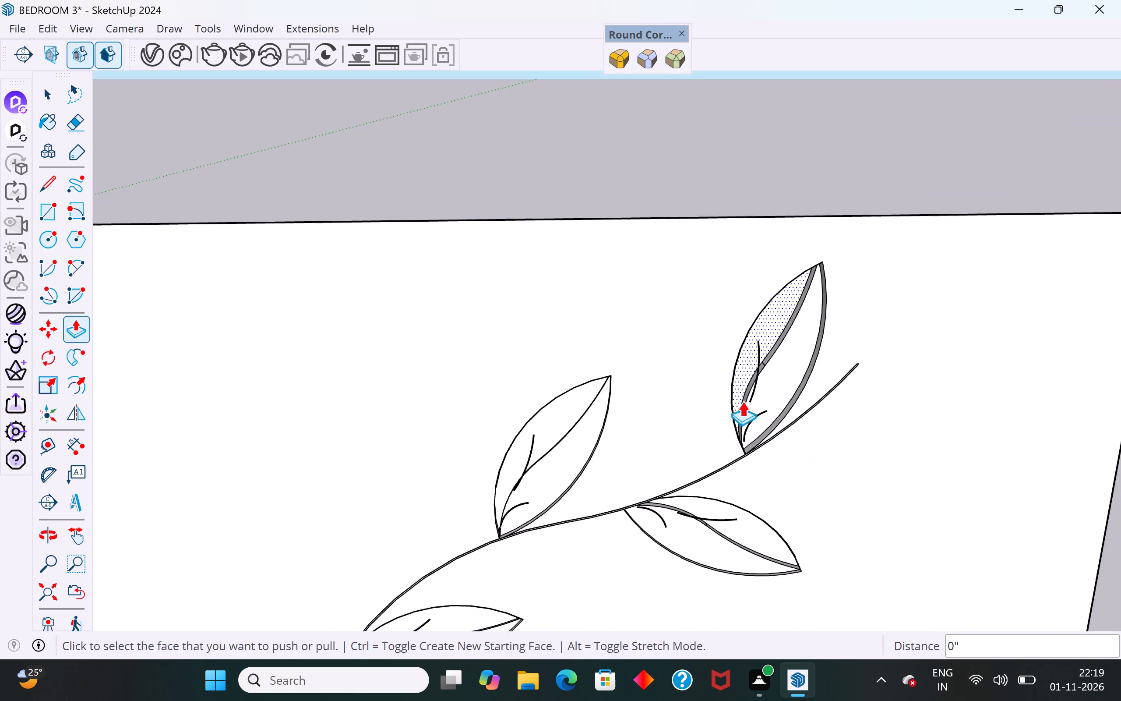
scroll(742, 401, down, 19)
scroll(832, 415, up, 14)
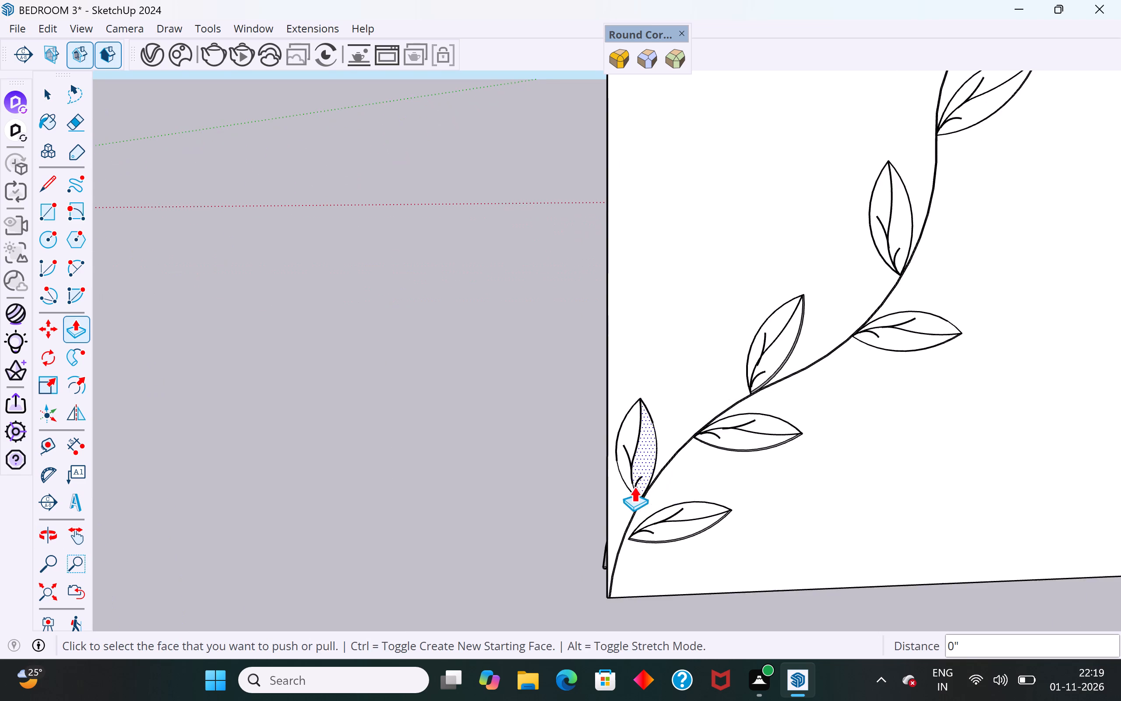
Move the detached stem tube along the green axis to the bottom corner of the vine panel.
middle_drag(702, 471, 955, 271)
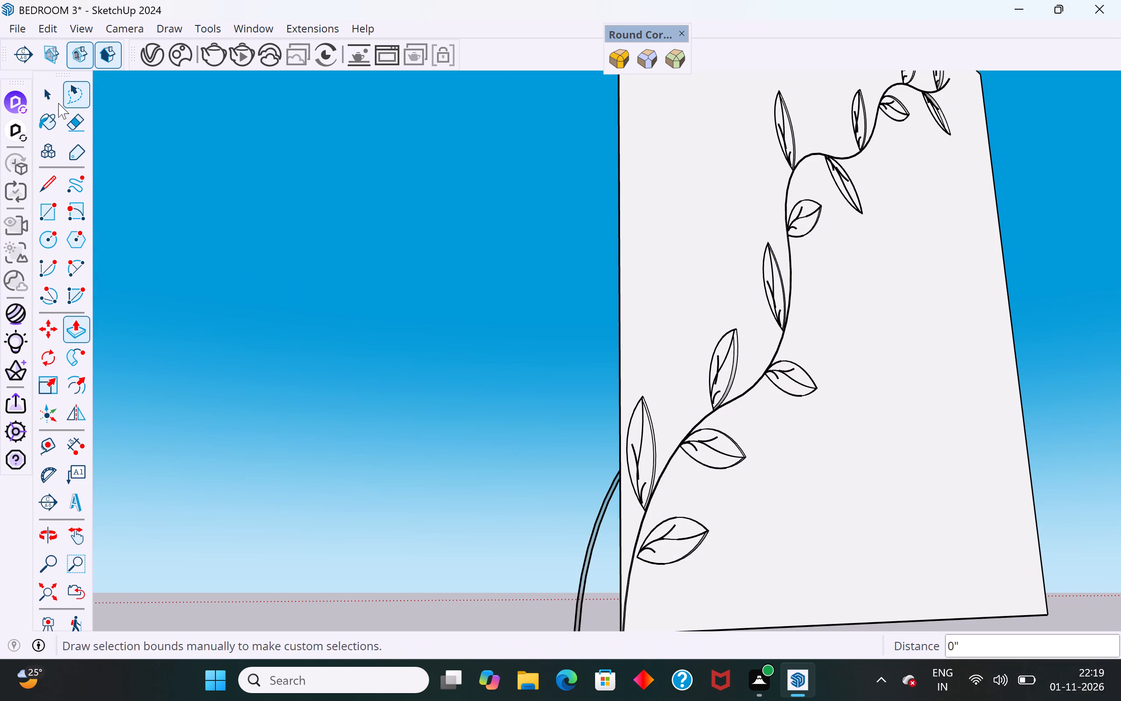
click(46, 93)
click(370, 339)
scroll(568, 409, down, 4)
click(575, 556)
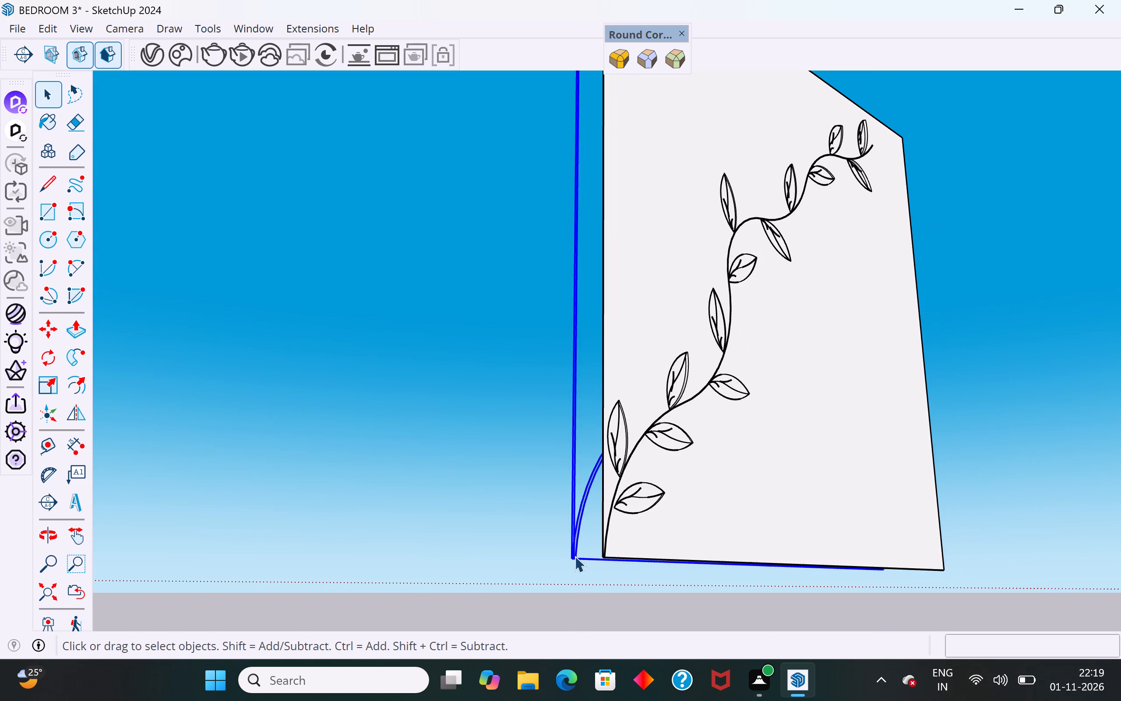
scroll(568, 572, up, 7)
scroll(568, 572, down, 4)
key(m)
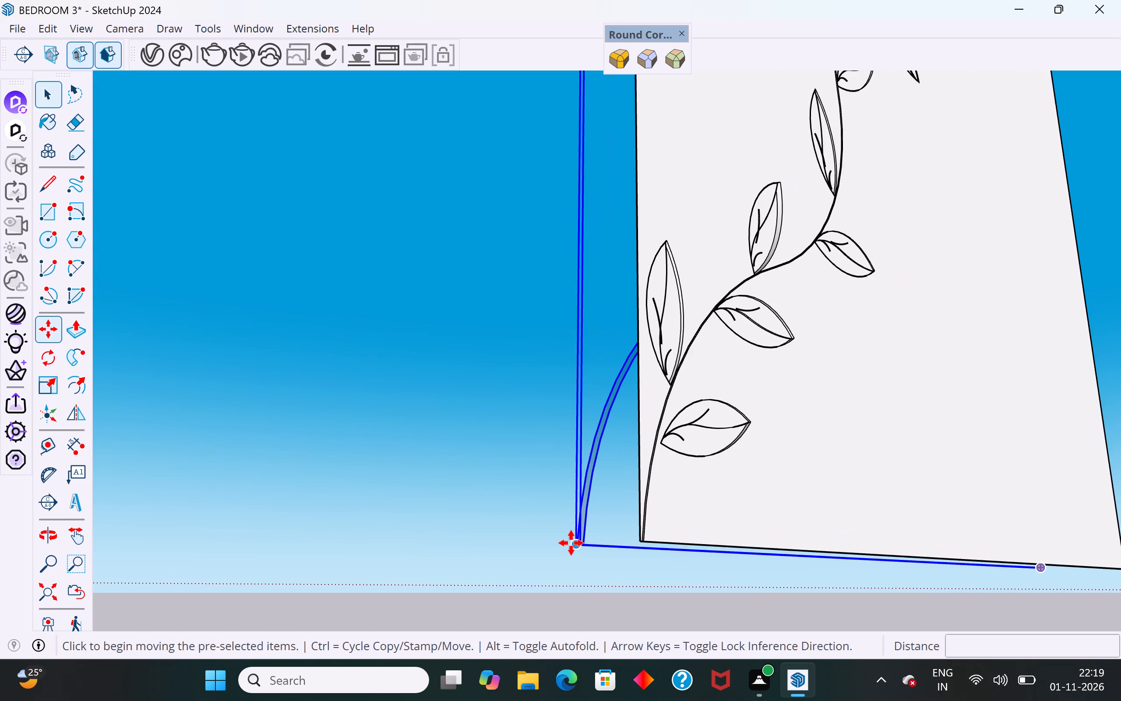
click(571, 543)
scroll(571, 543, down, 5)
middle_drag(571, 543, 727, 611)
scroll(743, 589, up, 9)
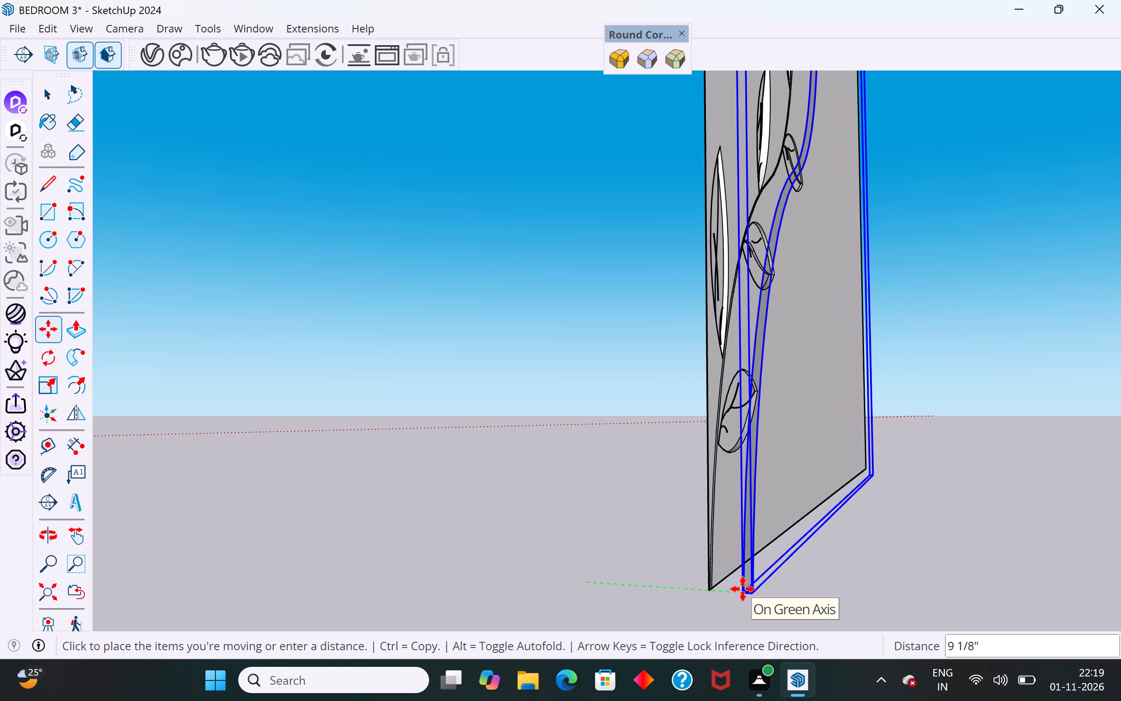
click(714, 587)
Move the stem tube about 3/16" further at its bottom end to line it up with the vine's stem outline.
scroll(730, 597, up, 3)
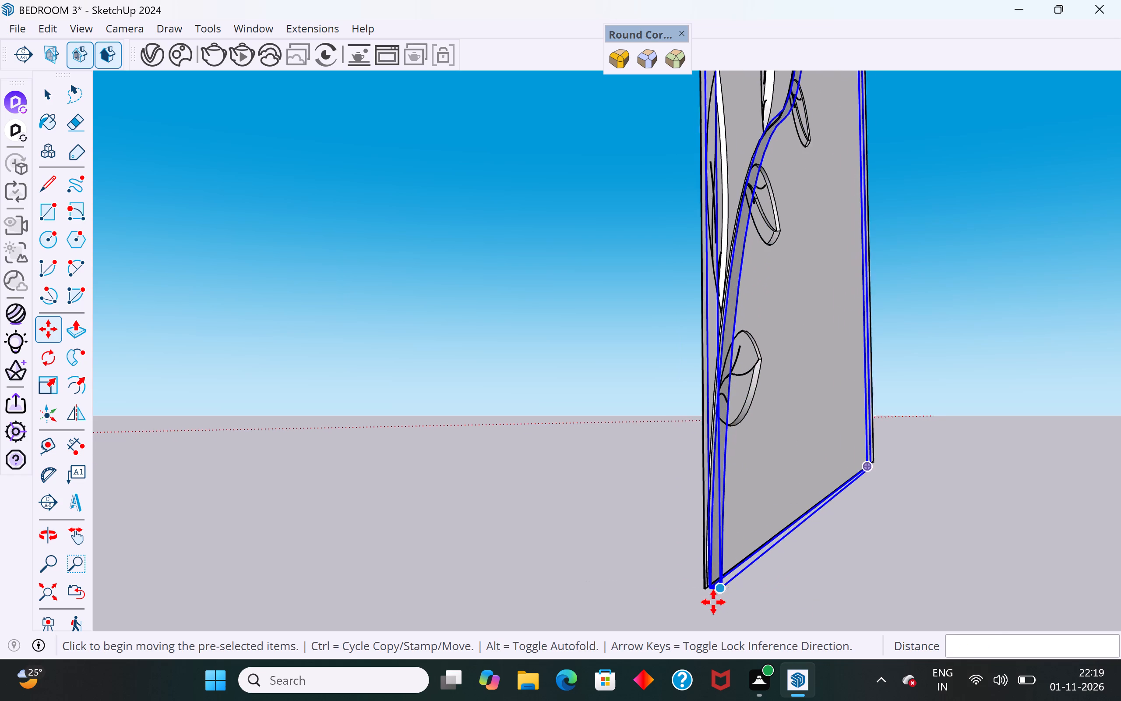
scroll(713, 602, up, 15)
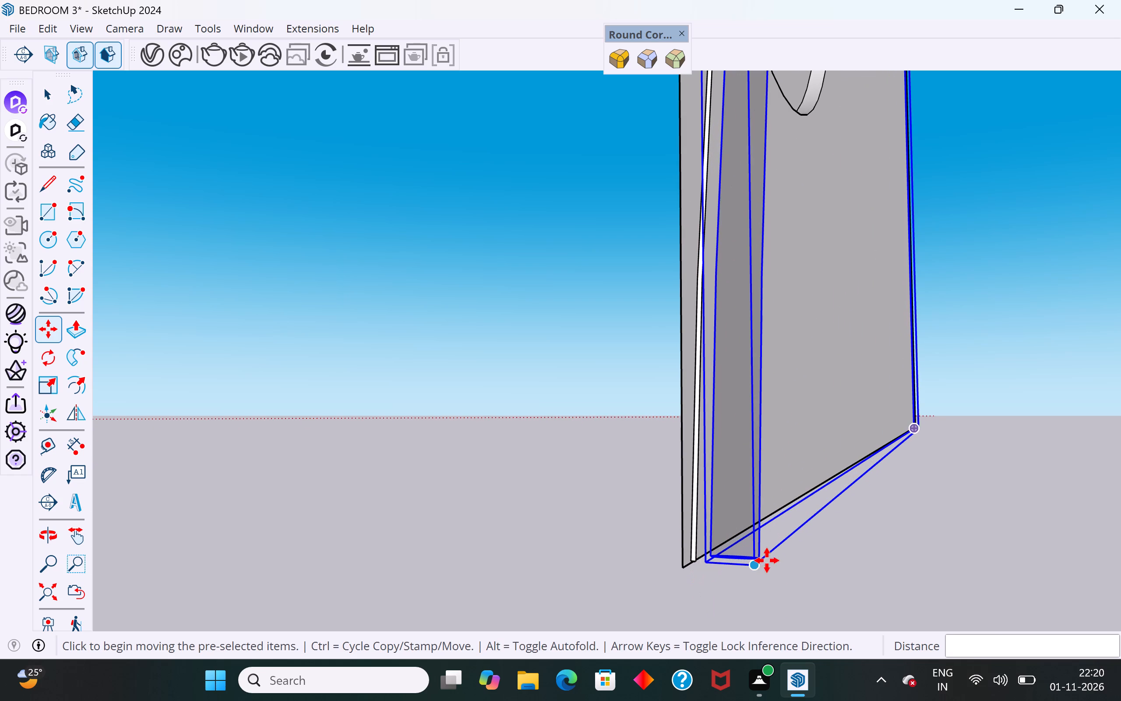
click(702, 566)
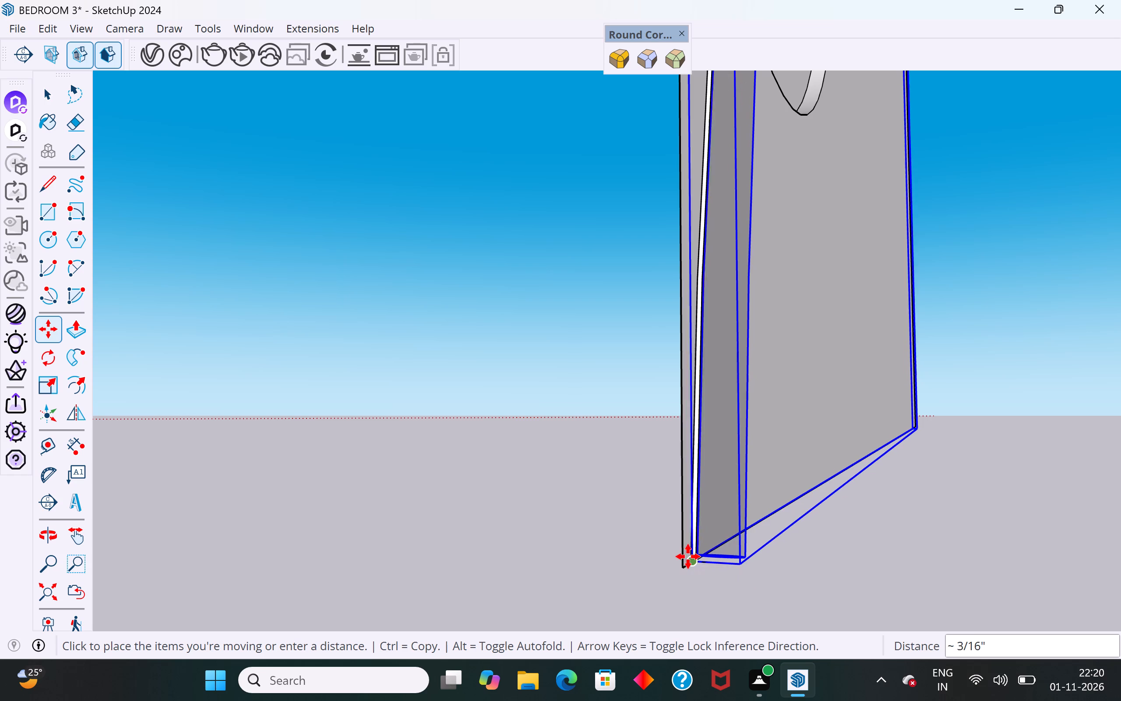
click(689, 557)
middle_drag(842, 602, 665, 638)
scroll(925, 512, down, 4)
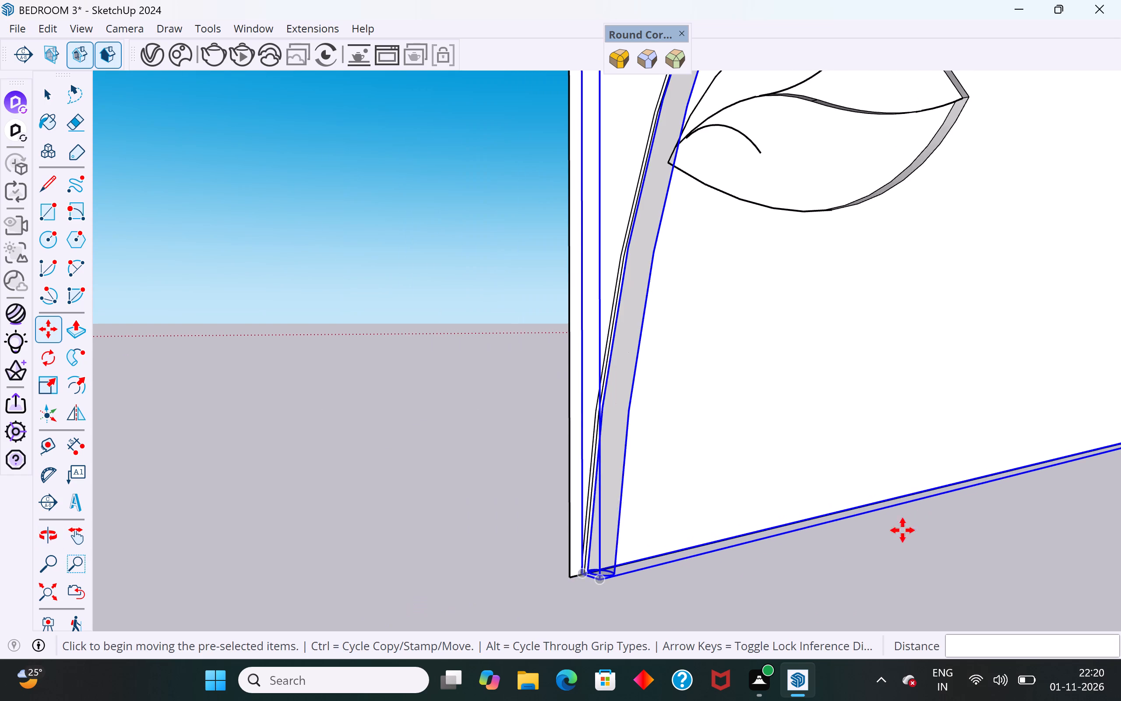
middle_drag(663, 588, 427, 602)
scroll(530, 556, up, 9)
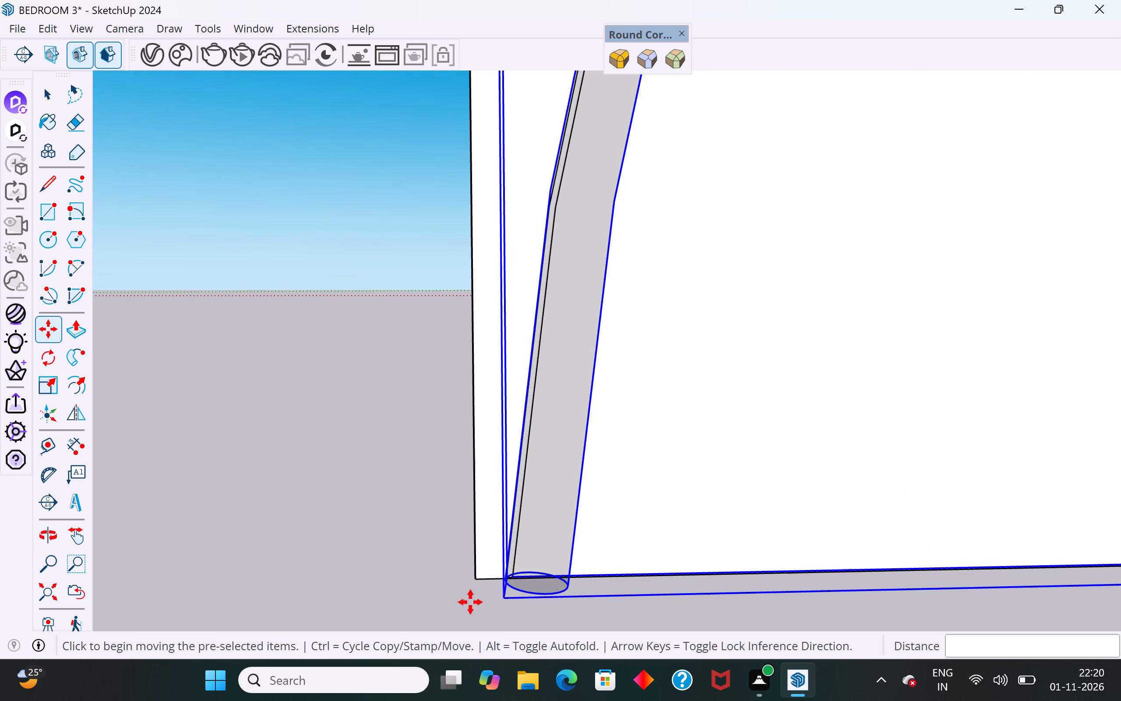
Move the stem tube about 7/16" from its bottom end toward the panel's bottom corner, onto the vine's stem outline.
scroll(488, 590, up, 4)
middle_drag(494, 588, 907, 535)
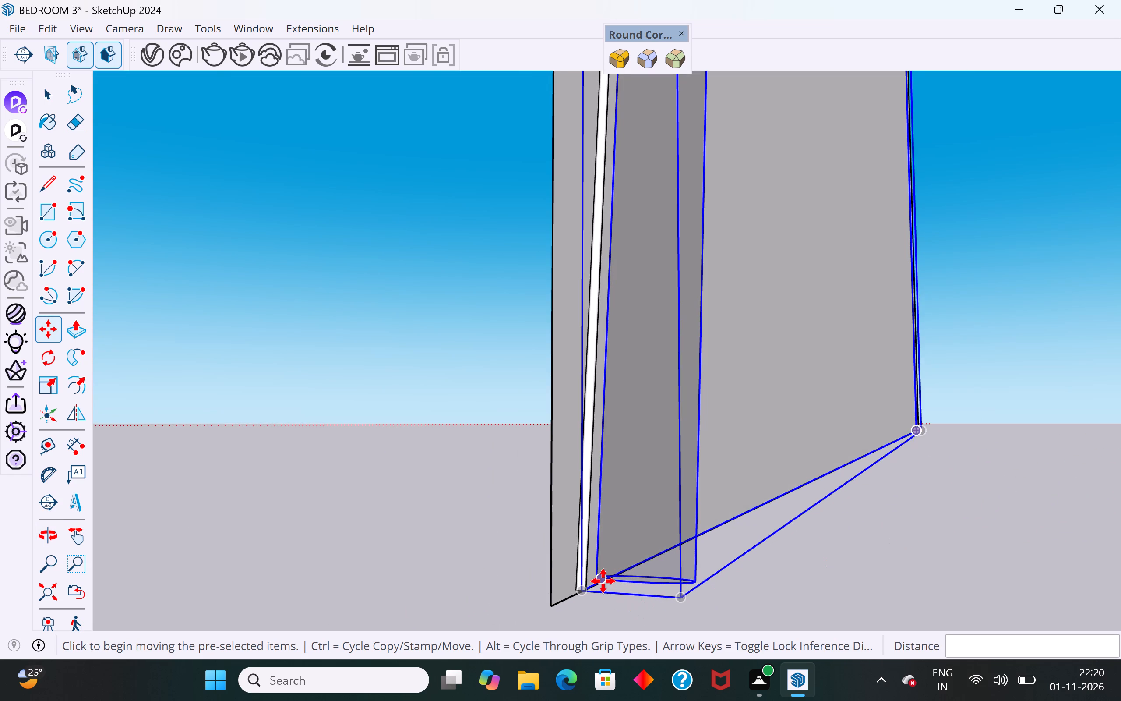
click(603, 581)
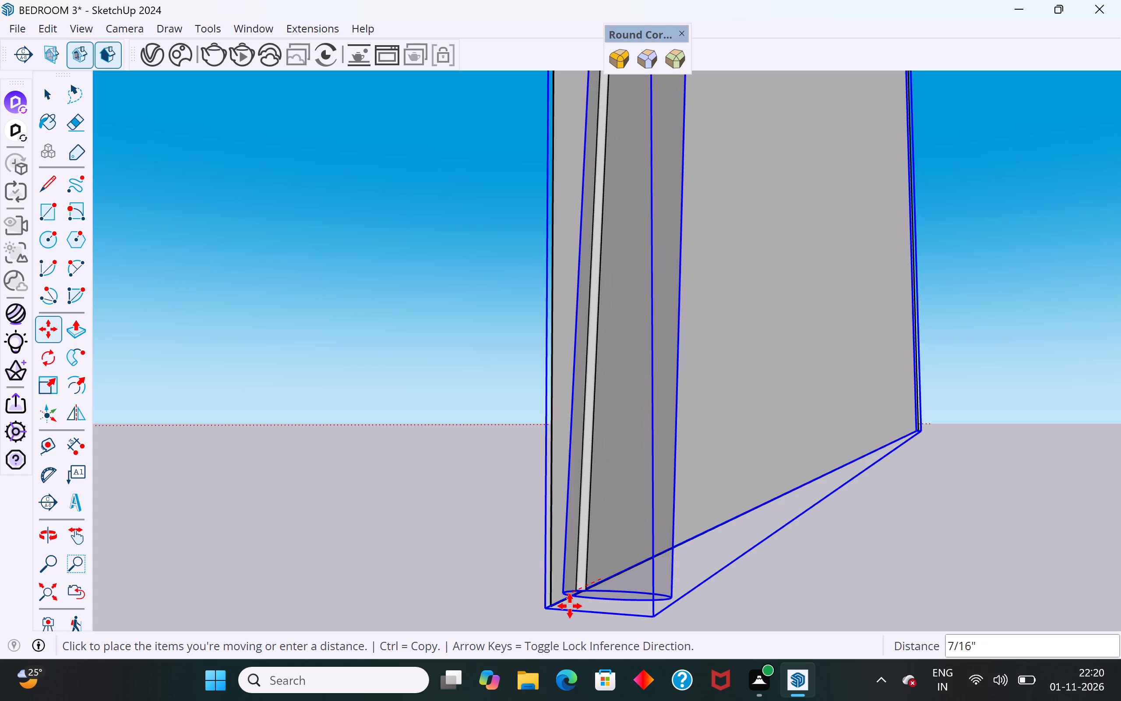
click(572, 600)
Move the stem tube about 3/16" at its bottom end toward the panel, working from below, and clear the selection.
middle_drag(611, 598, 621, 486)
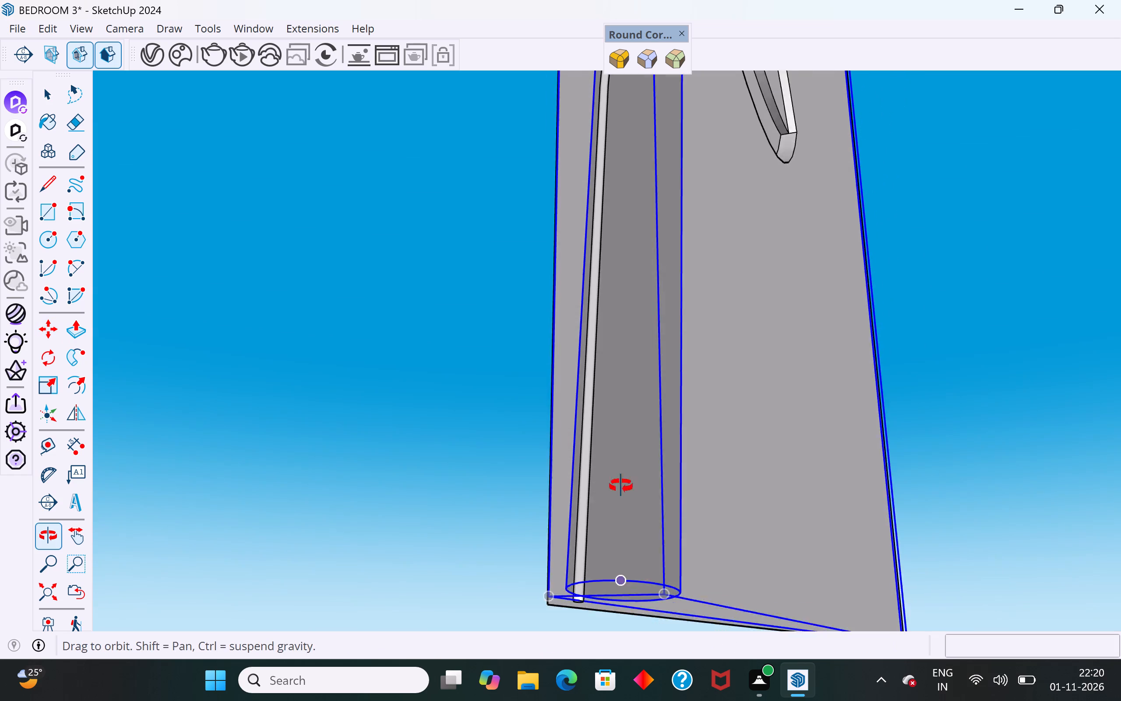
middle_drag(621, 486, 635, 422)
scroll(557, 616, up, 4)
middle_drag(610, 548, 722, 334)
scroll(833, 261, down, 4)
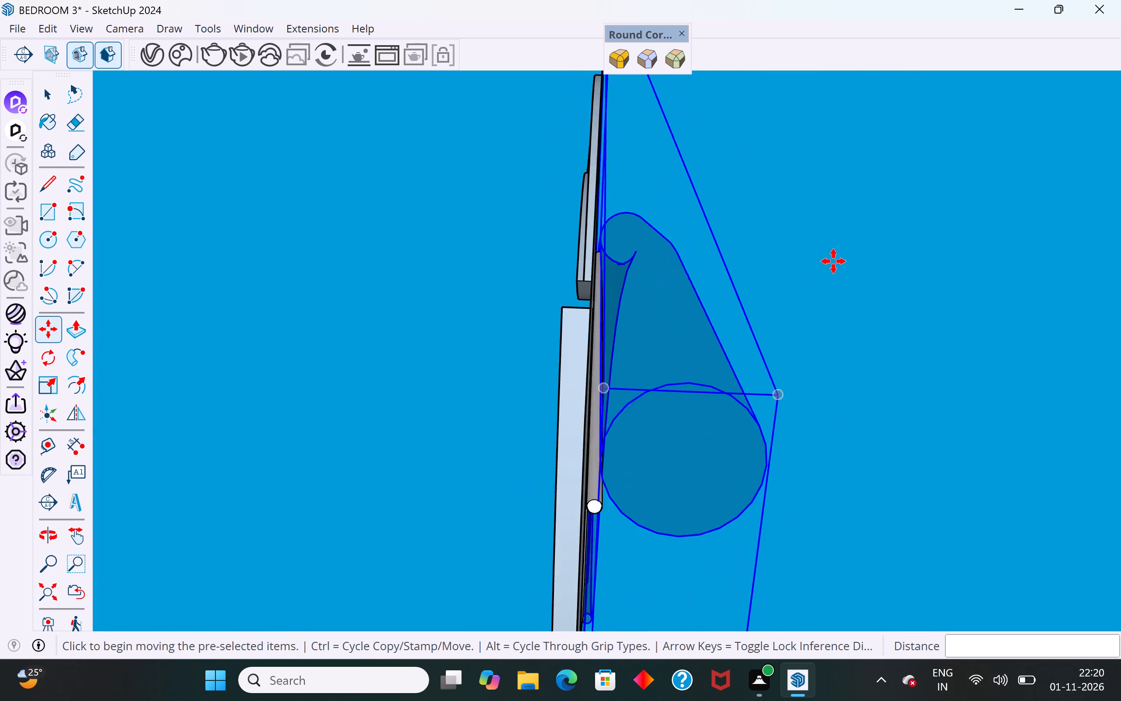
scroll(610, 493, up, 3)
click(627, 420)
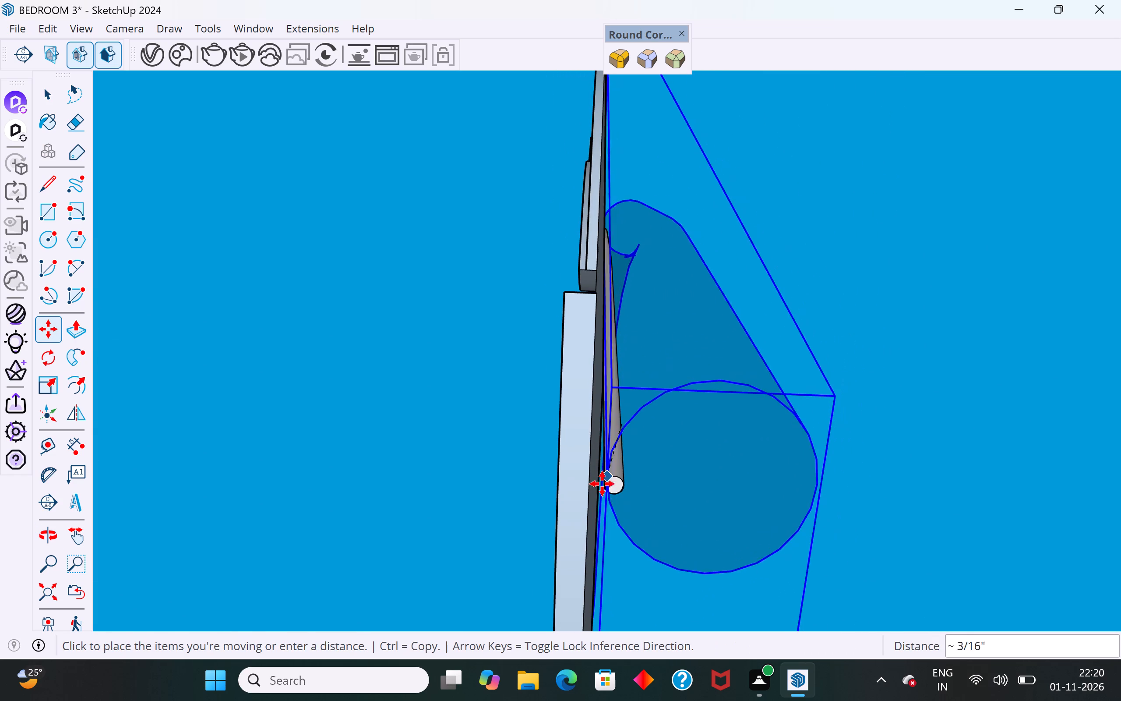
click(597, 485)
scroll(890, 428, down, 6)
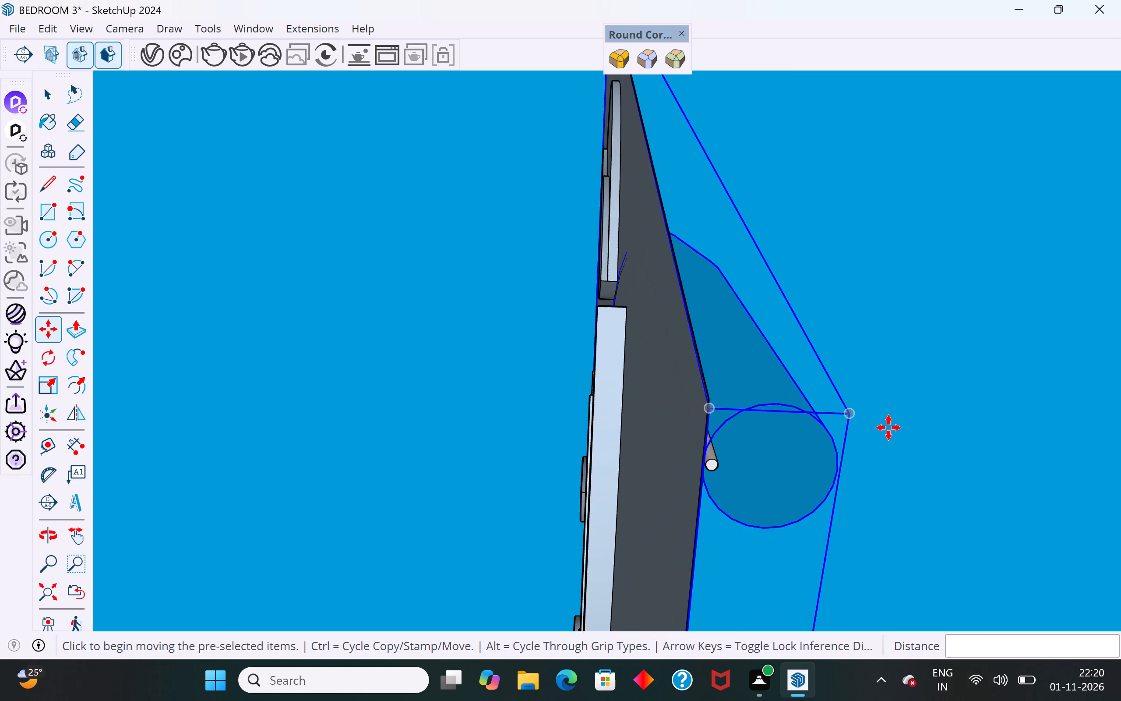
middle_drag(985, 383, 677, 546)
scroll(773, 412, down, 20)
middle_drag(858, 311, 795, 418)
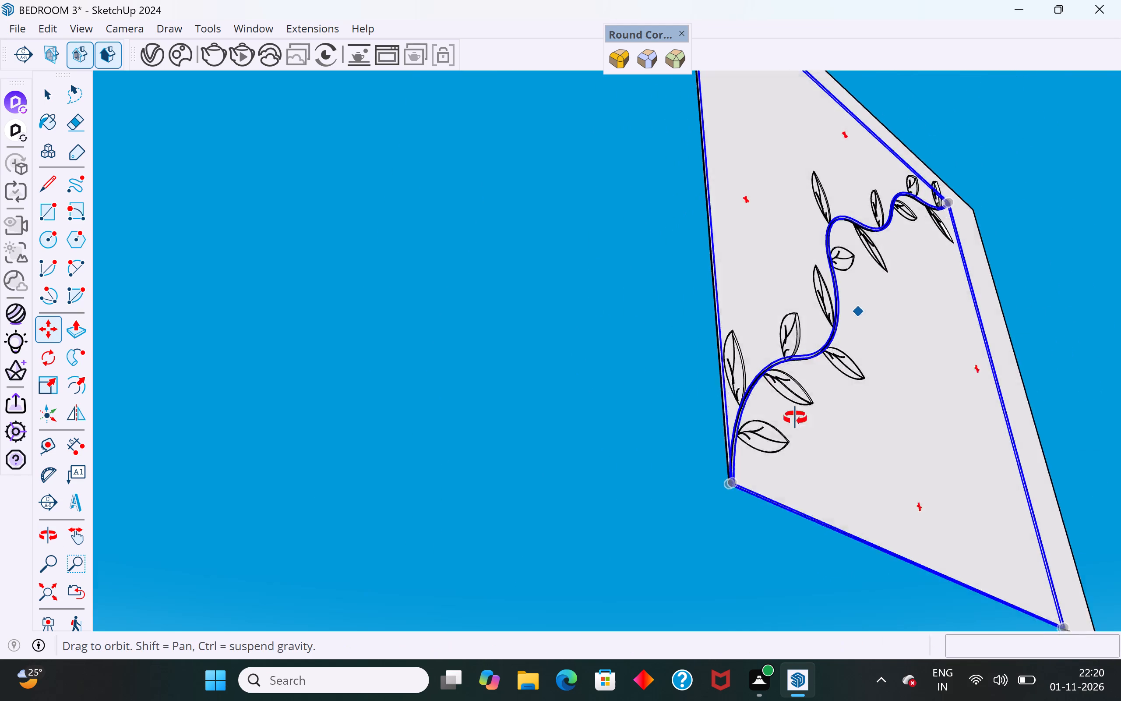
middle_drag(795, 418, 527, 616)
scroll(593, 349, down, 11)
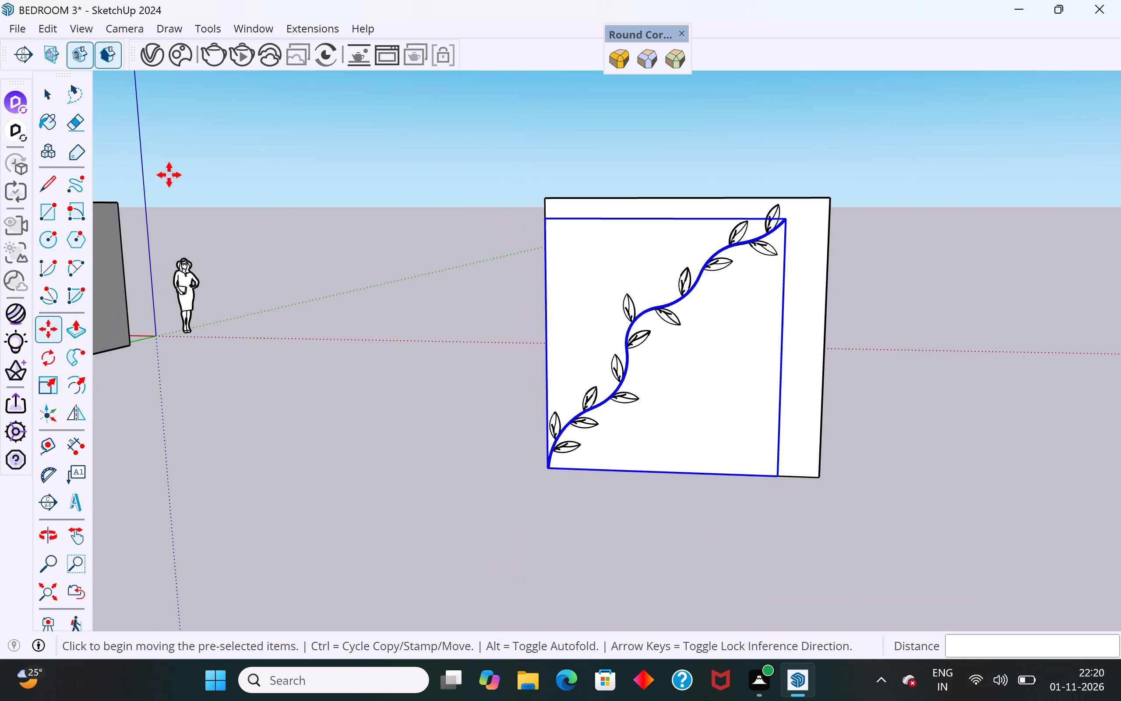
click(52, 96)
click(300, 381)
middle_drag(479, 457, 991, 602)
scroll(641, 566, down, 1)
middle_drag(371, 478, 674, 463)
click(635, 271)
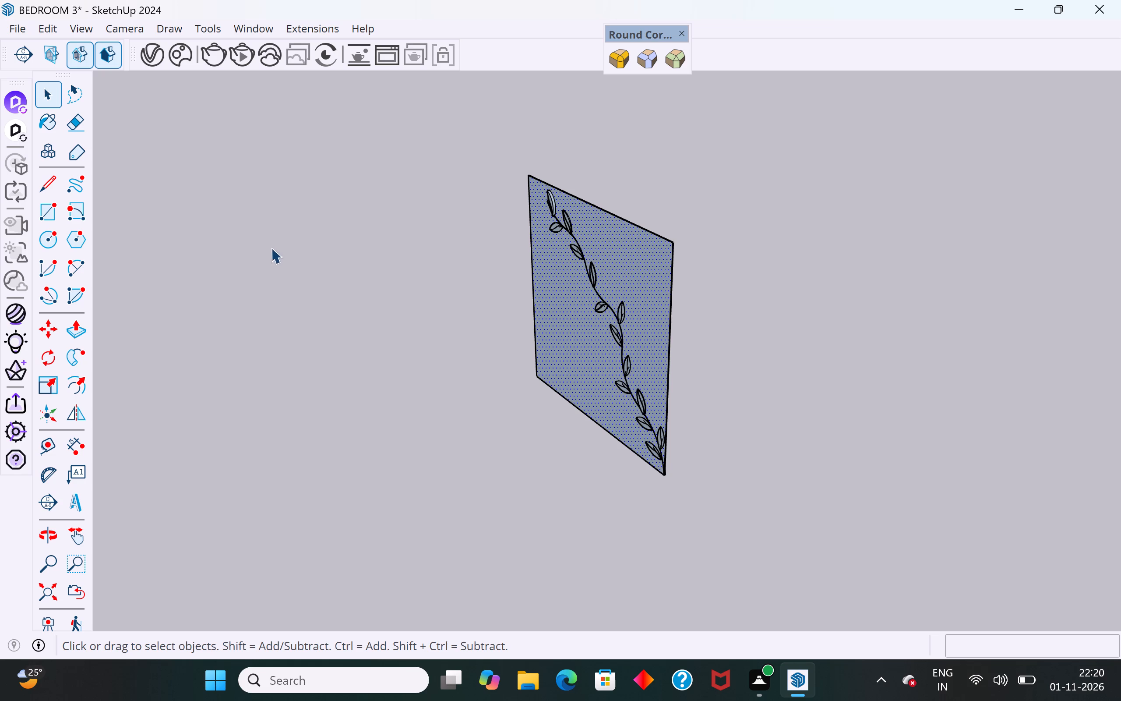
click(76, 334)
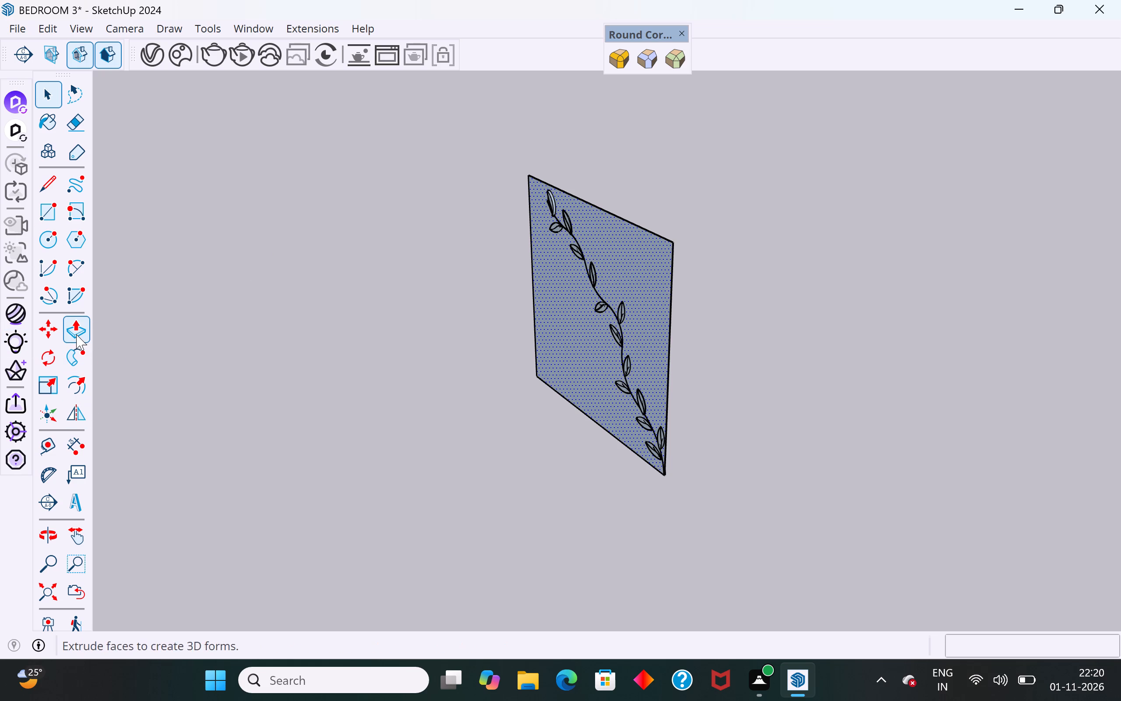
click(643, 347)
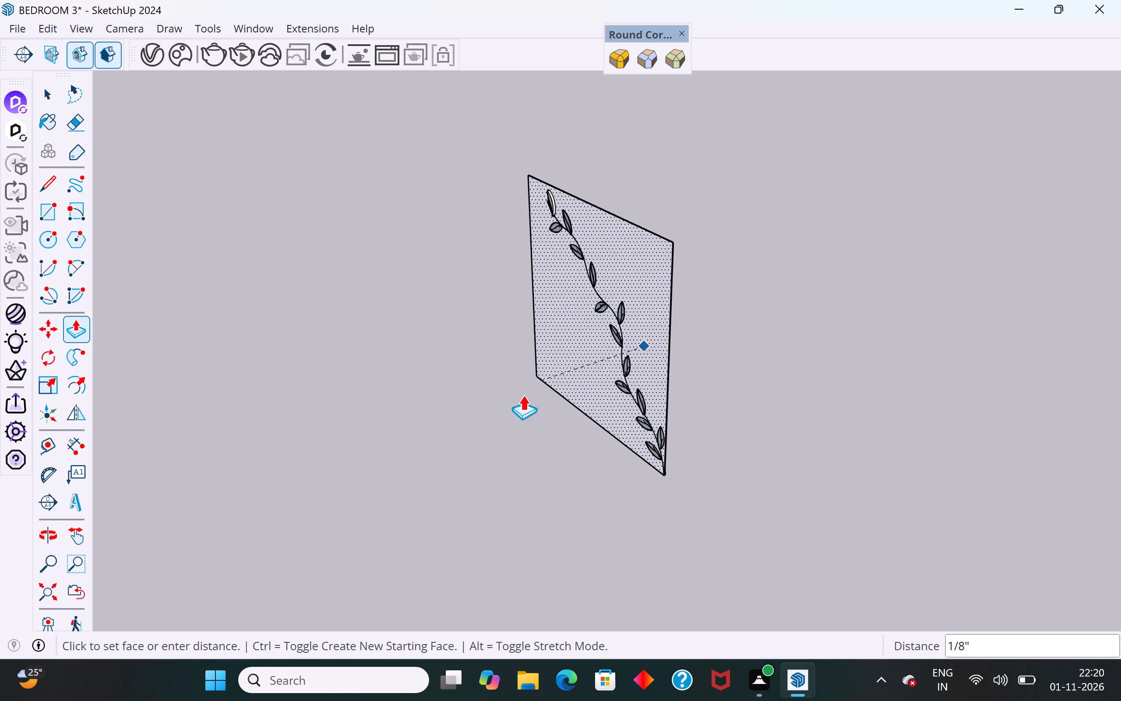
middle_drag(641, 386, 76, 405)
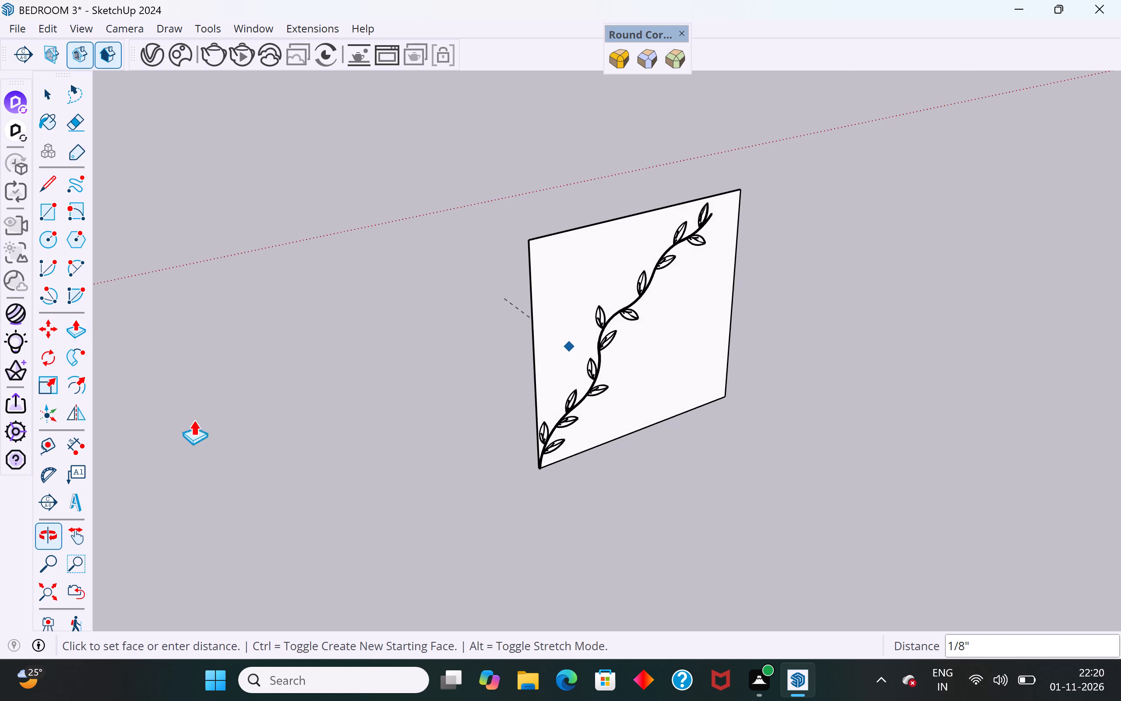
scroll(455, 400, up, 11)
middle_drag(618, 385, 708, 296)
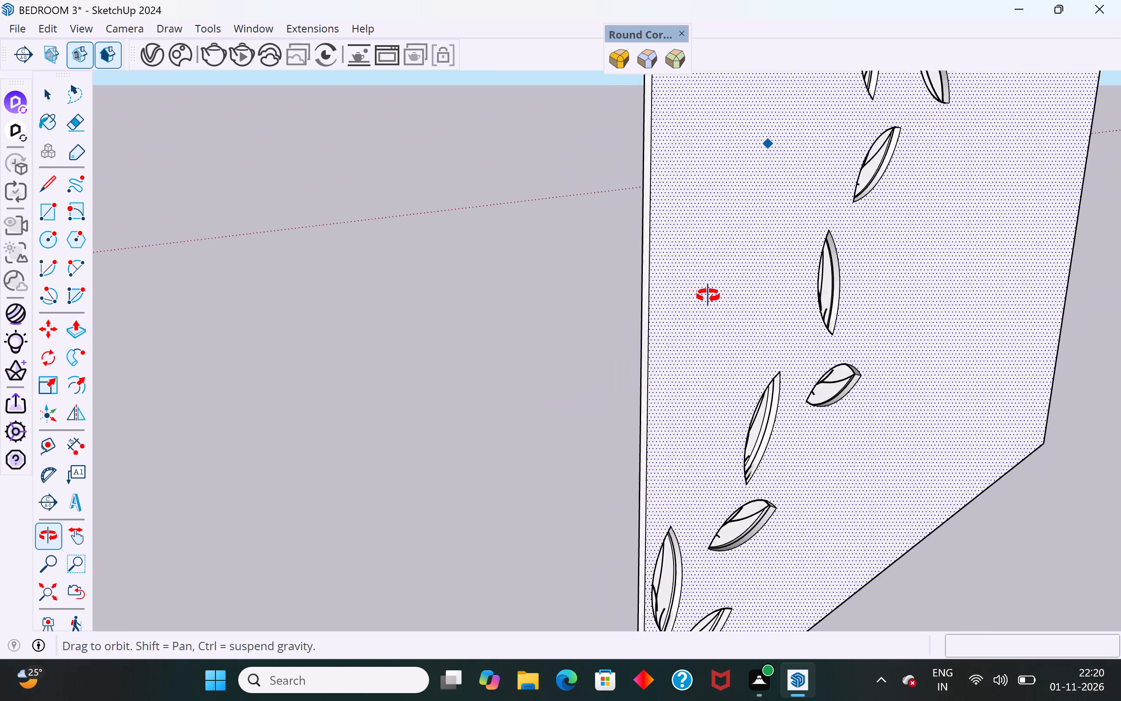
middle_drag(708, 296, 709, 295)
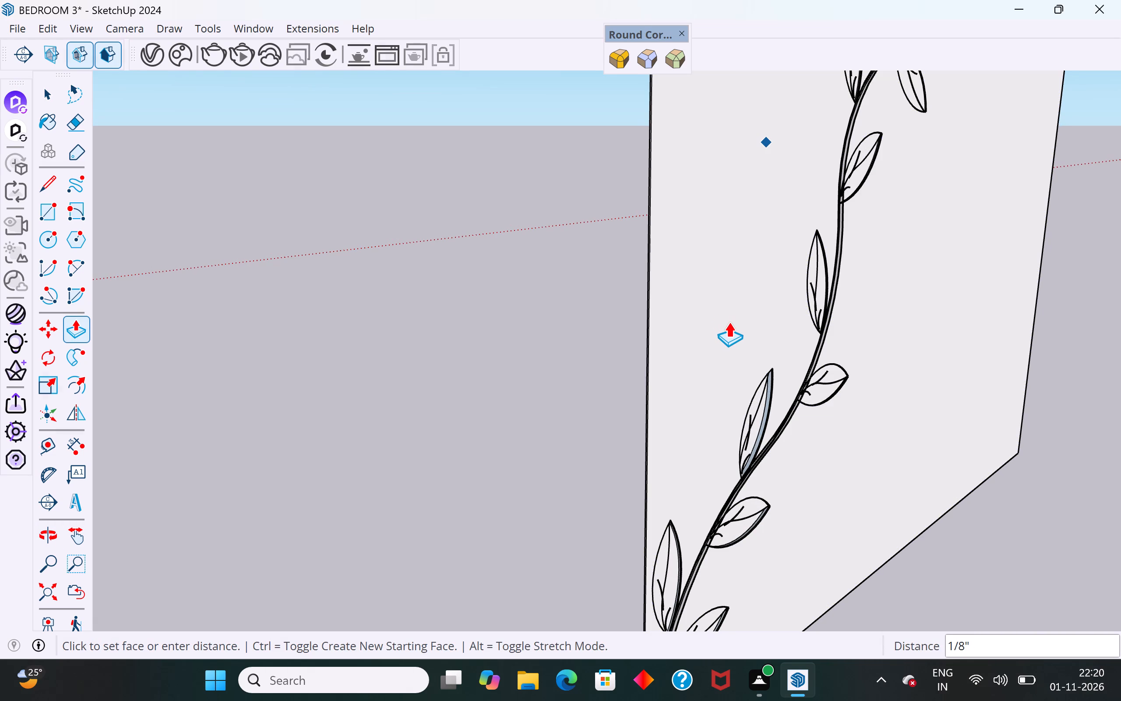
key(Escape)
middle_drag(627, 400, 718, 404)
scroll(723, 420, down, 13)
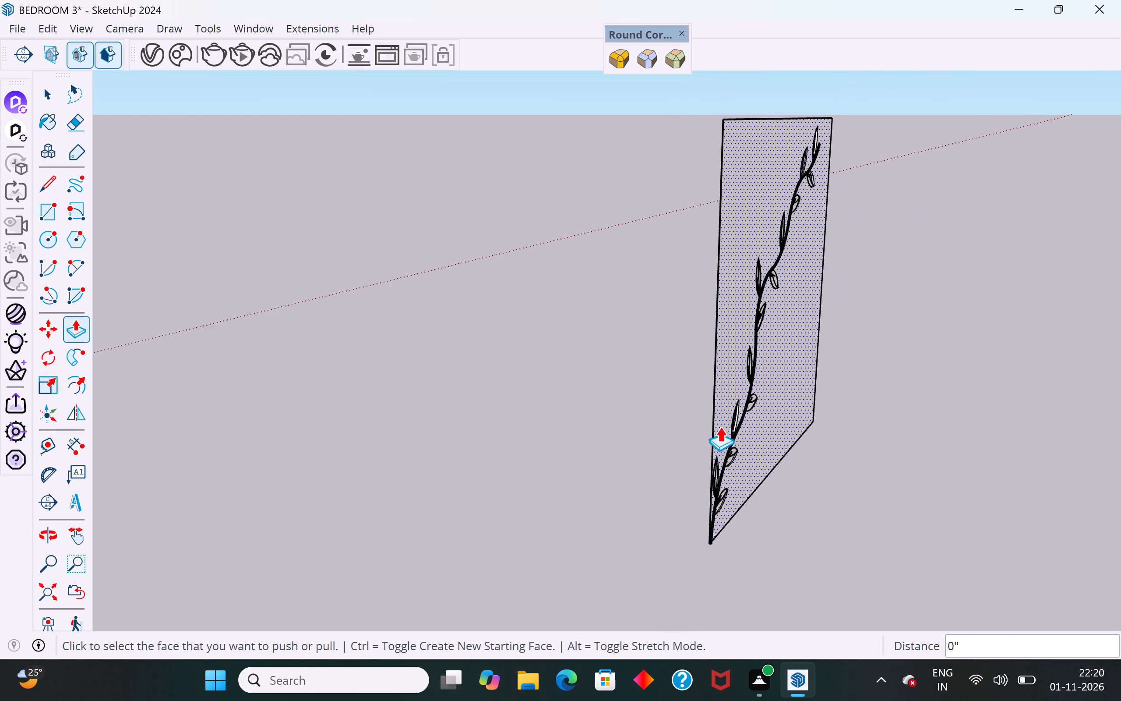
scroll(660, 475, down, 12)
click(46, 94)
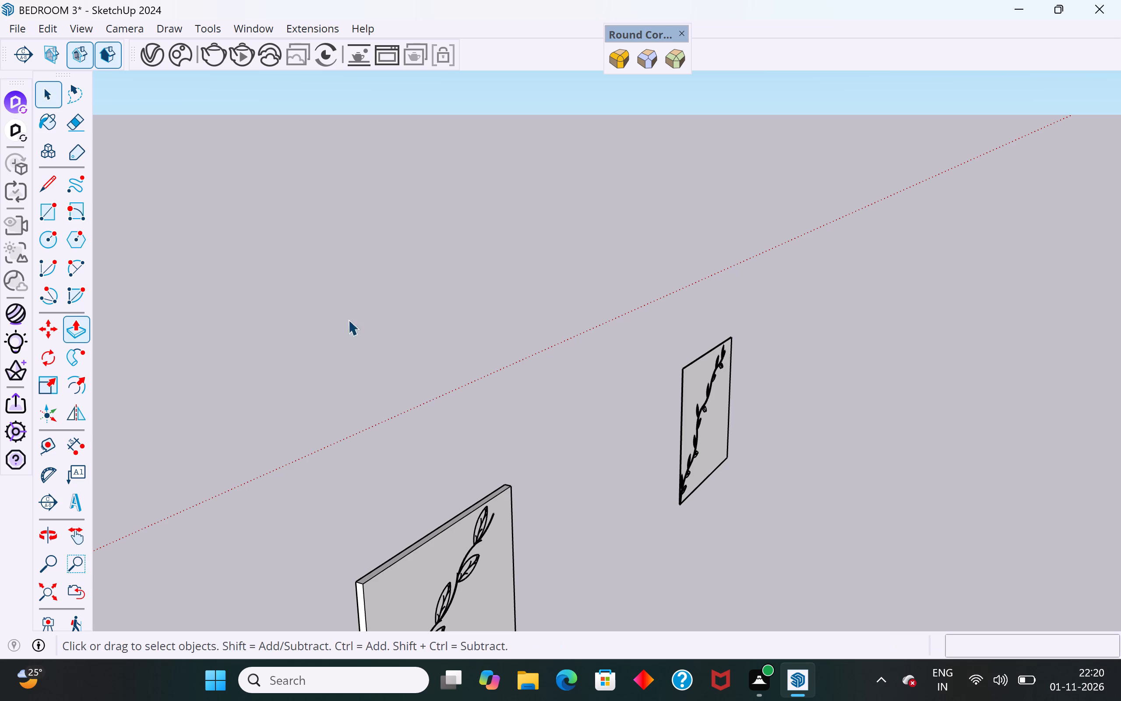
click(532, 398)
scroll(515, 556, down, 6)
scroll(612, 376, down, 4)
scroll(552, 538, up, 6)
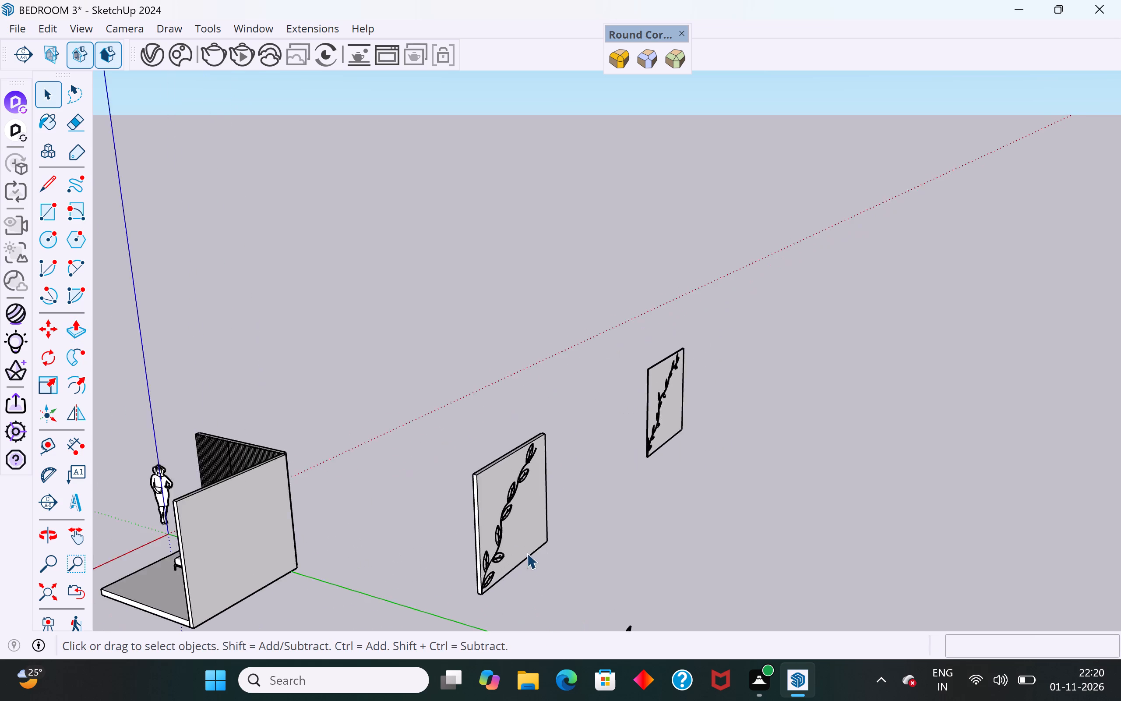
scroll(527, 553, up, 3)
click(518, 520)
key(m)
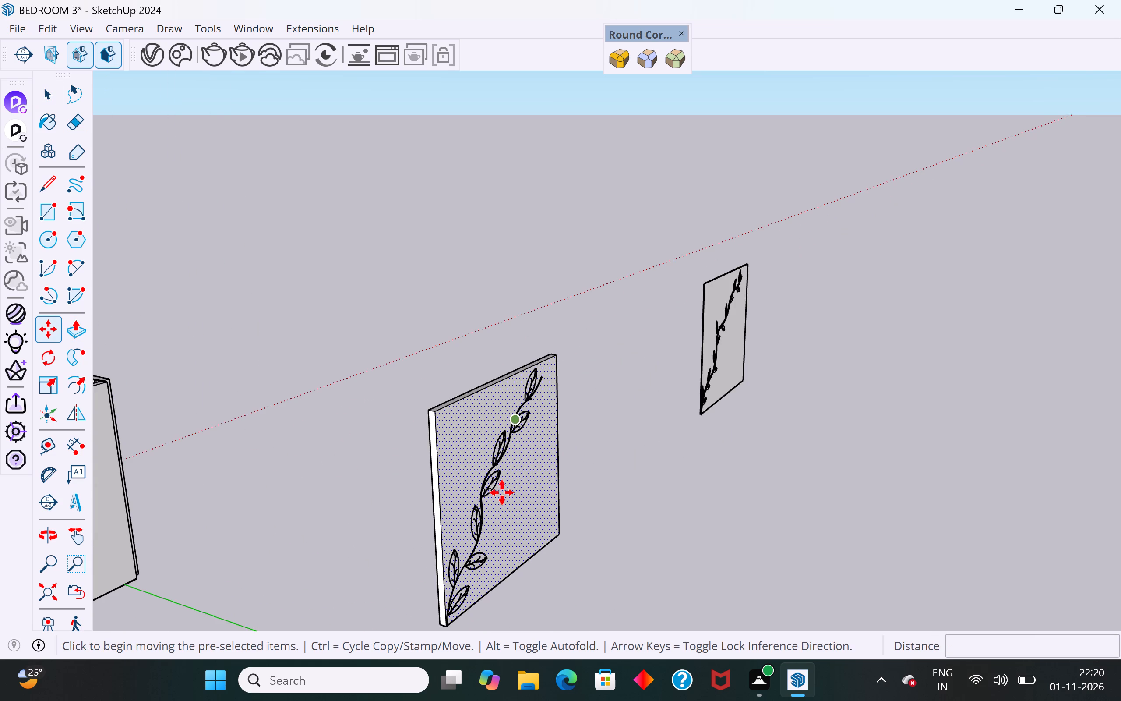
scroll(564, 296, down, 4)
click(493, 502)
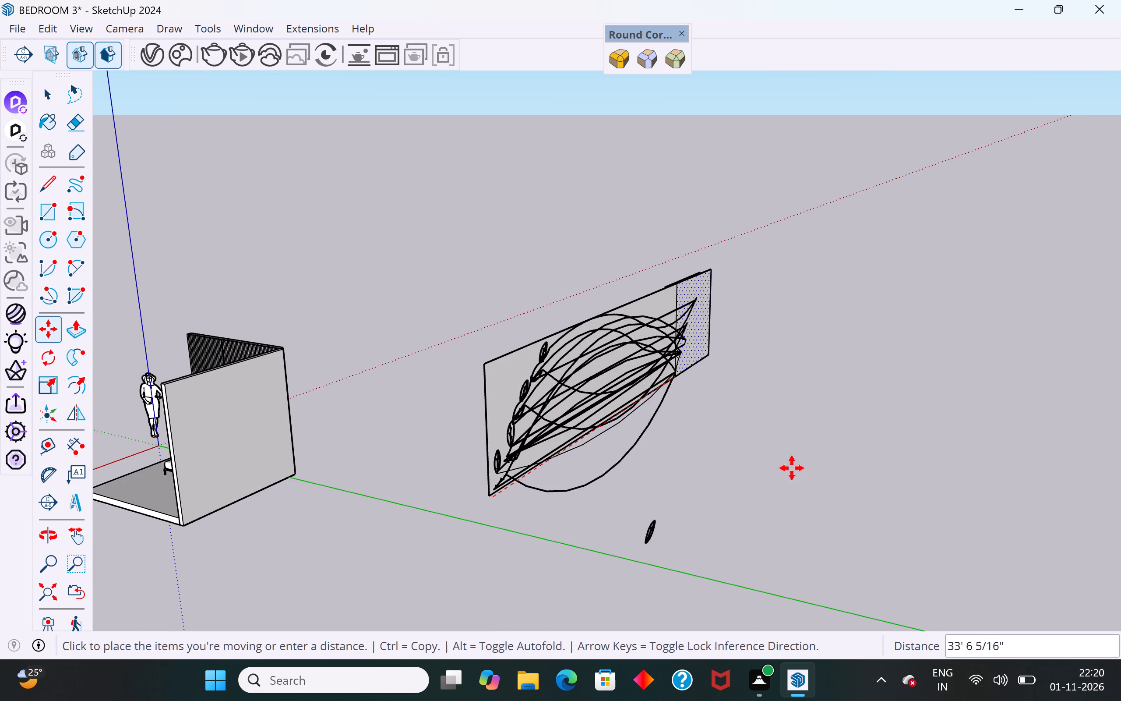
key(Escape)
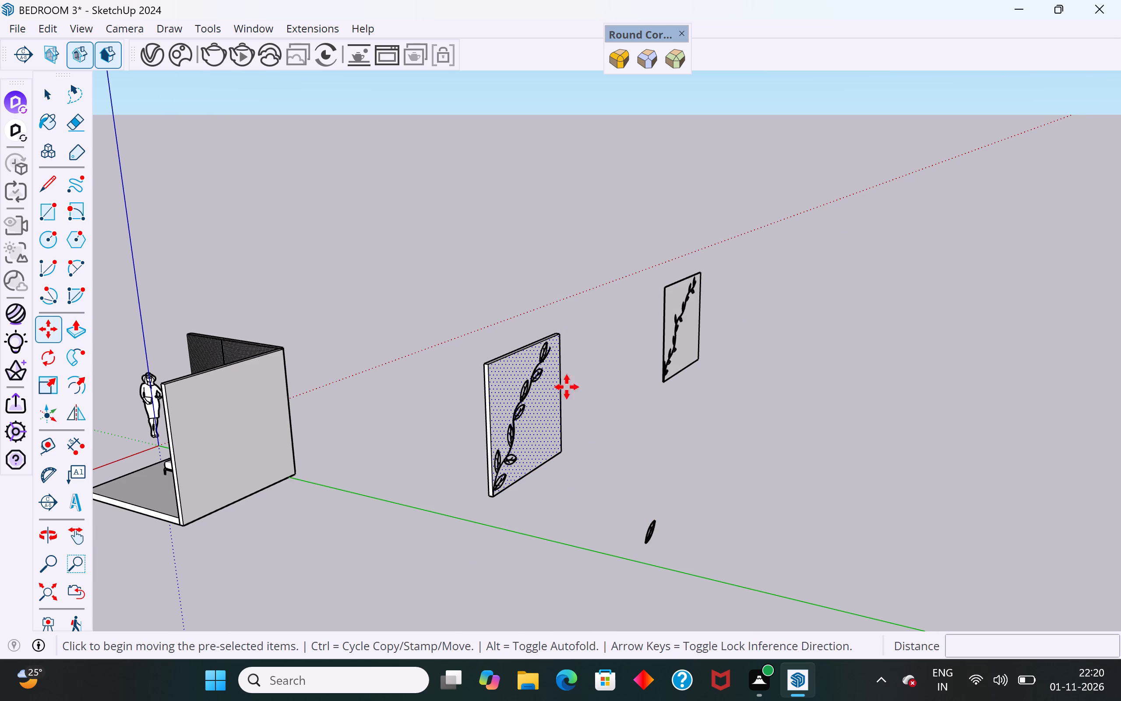
Delete the front face of the thick vine panel nearest the bedroom walls.
click(64, 91)
click(43, 90)
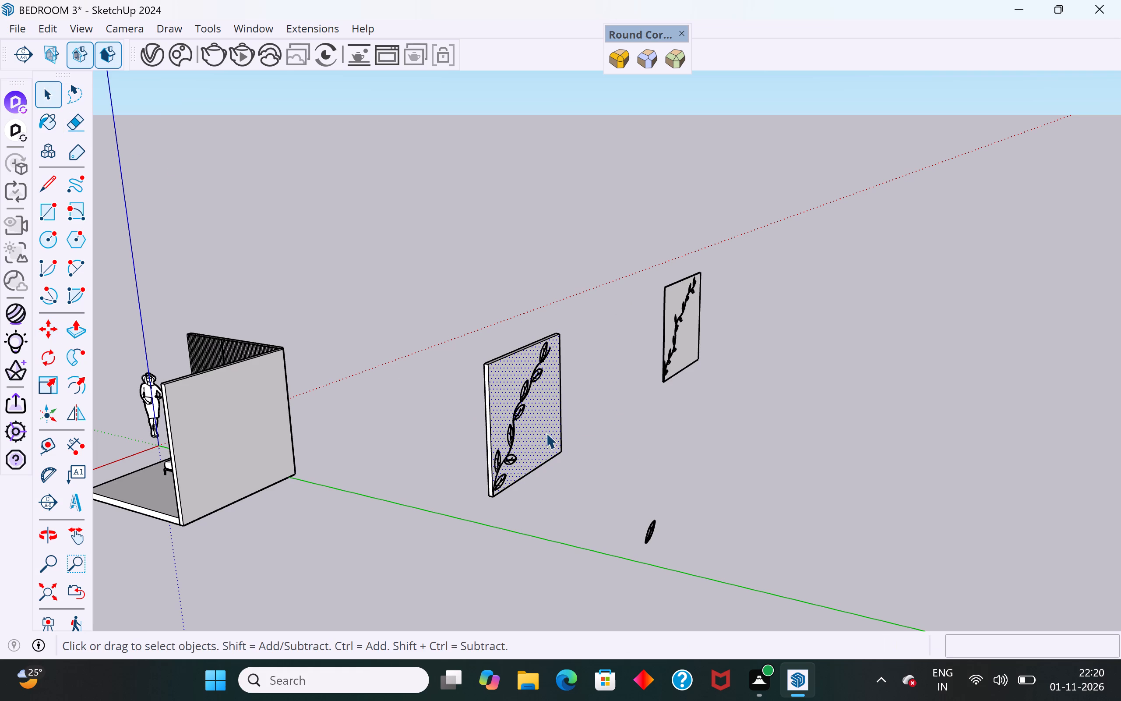
click(537, 426)
key(Delete)
Hide the remaining back face of the thick vine panel, leaving the vine linework and panel edges.
middle_drag(521, 451, 471, 452)
scroll(480, 431, up, 4)
click(480, 427)
middle_drag(490, 412, 430, 500)
click(486, 454)
right_click(486, 454)
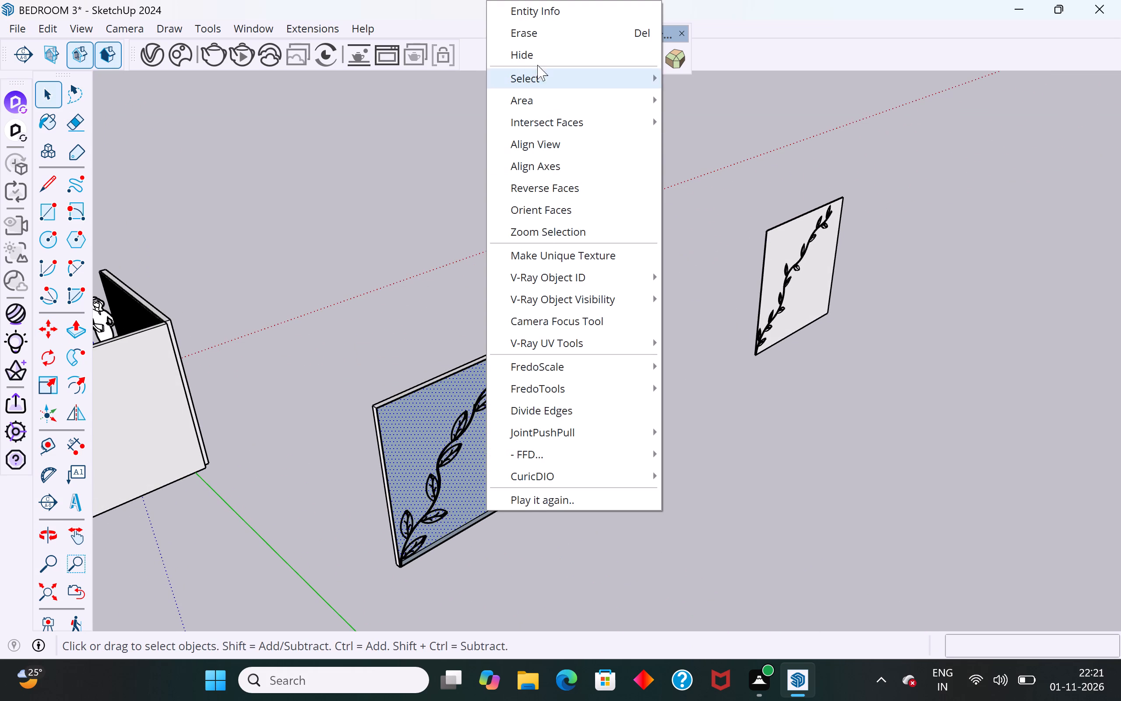
click(538, 53)
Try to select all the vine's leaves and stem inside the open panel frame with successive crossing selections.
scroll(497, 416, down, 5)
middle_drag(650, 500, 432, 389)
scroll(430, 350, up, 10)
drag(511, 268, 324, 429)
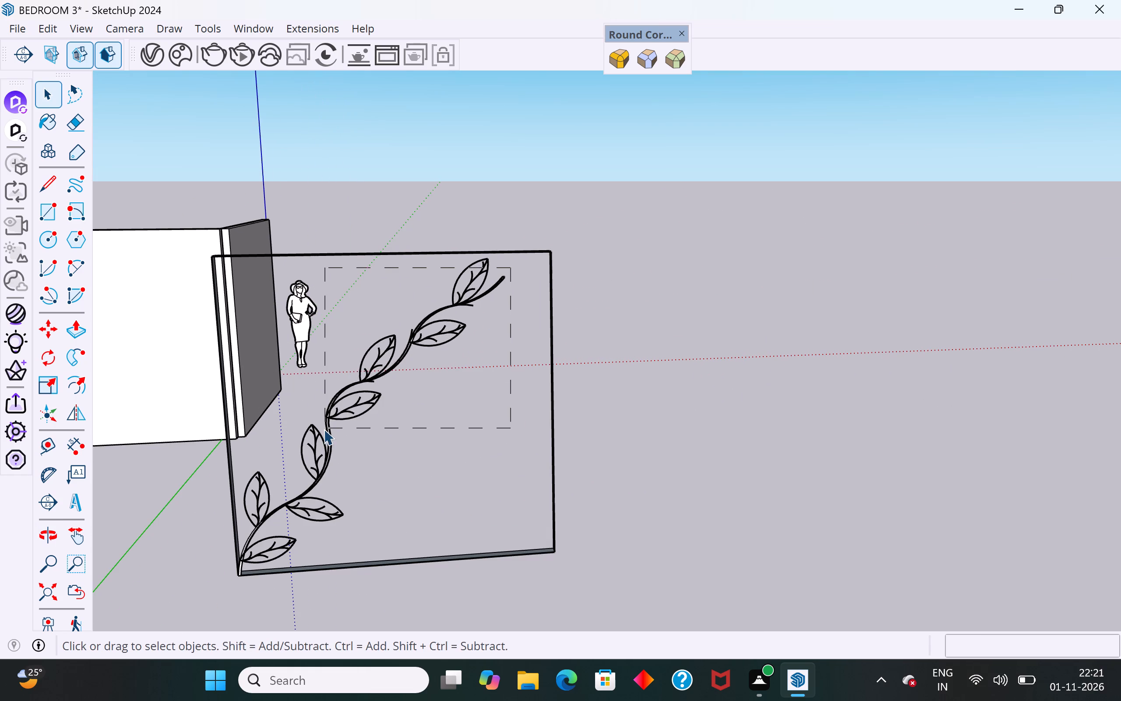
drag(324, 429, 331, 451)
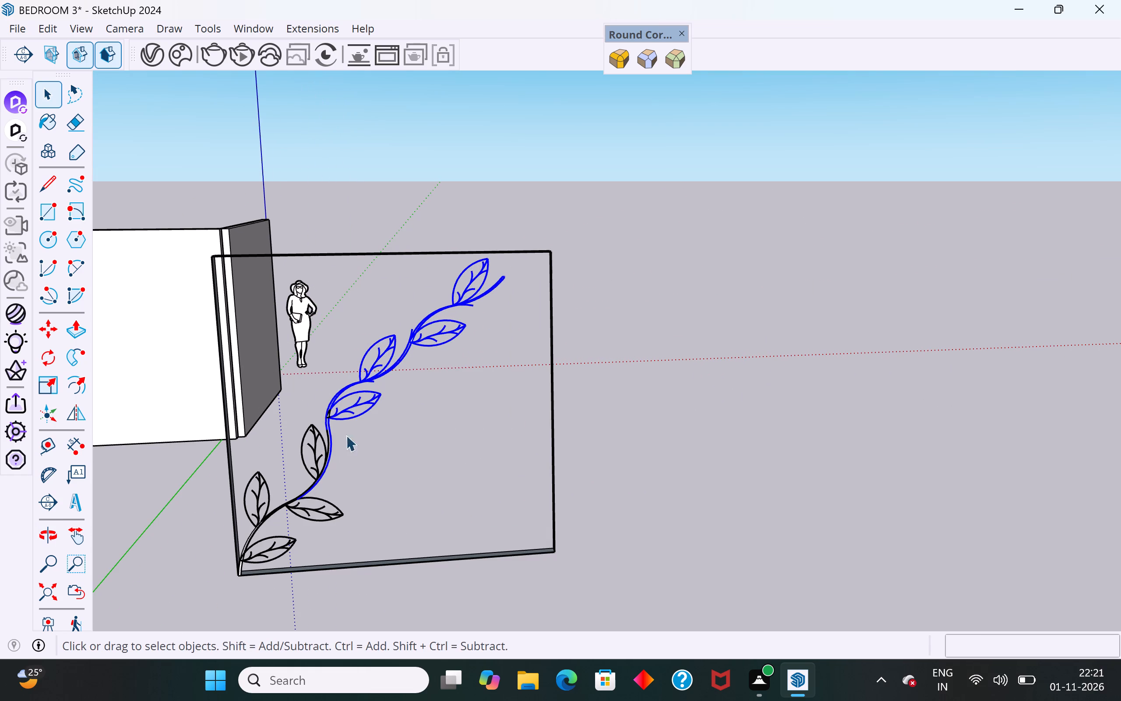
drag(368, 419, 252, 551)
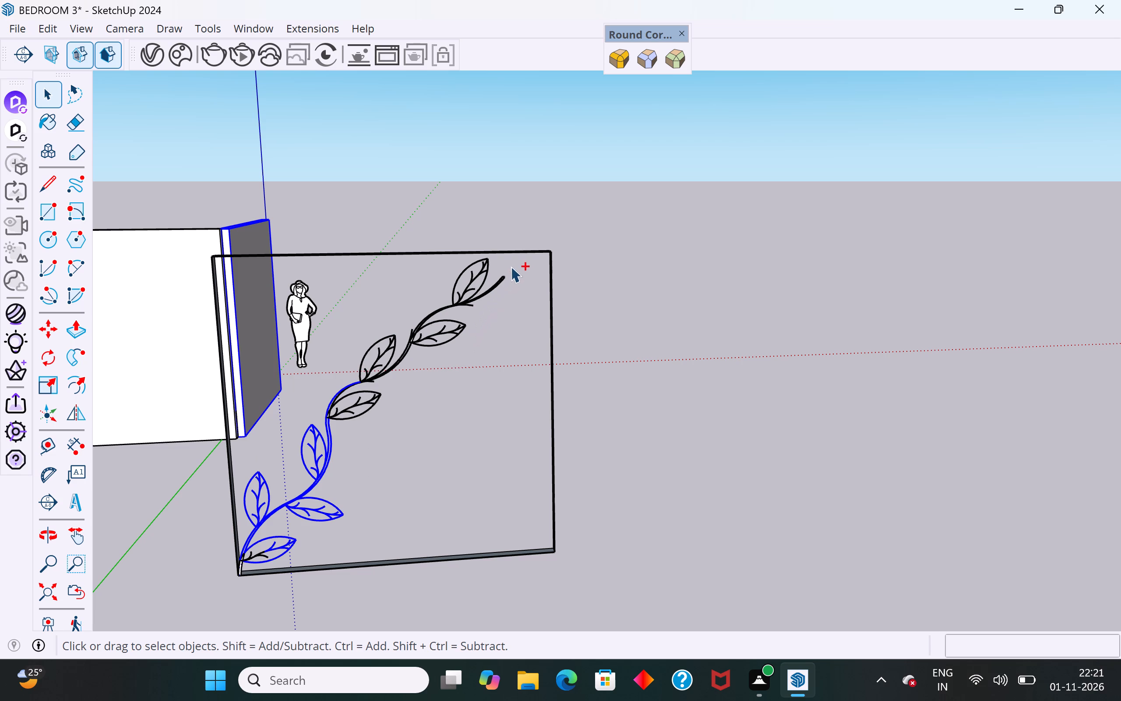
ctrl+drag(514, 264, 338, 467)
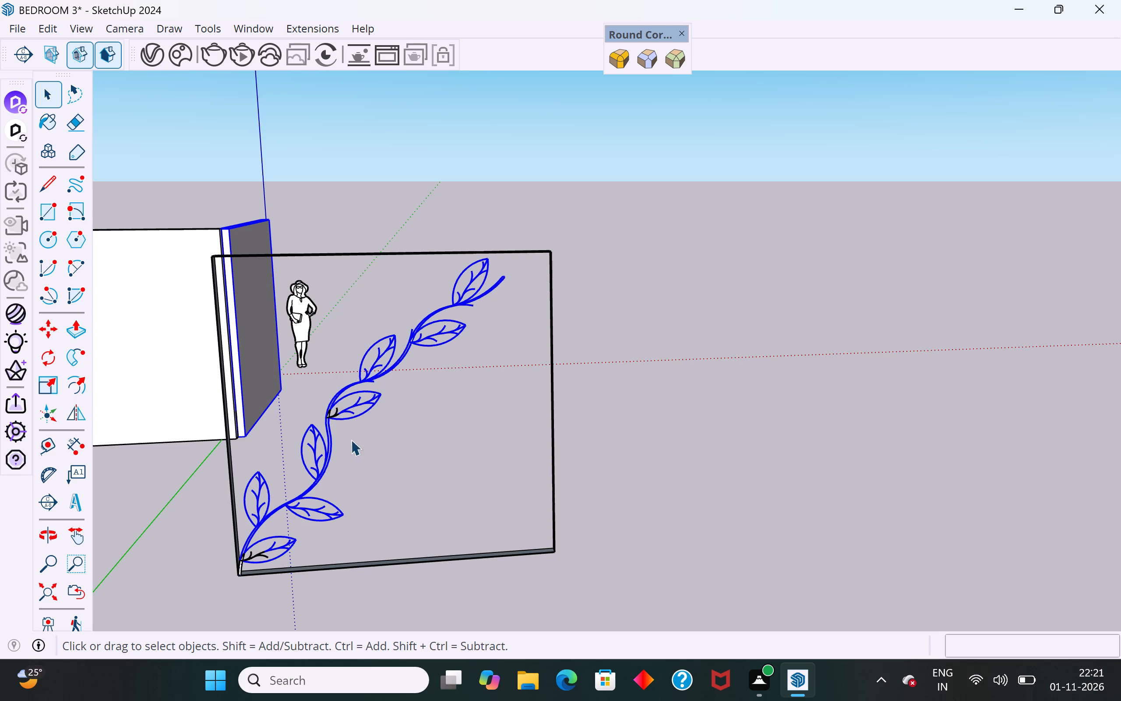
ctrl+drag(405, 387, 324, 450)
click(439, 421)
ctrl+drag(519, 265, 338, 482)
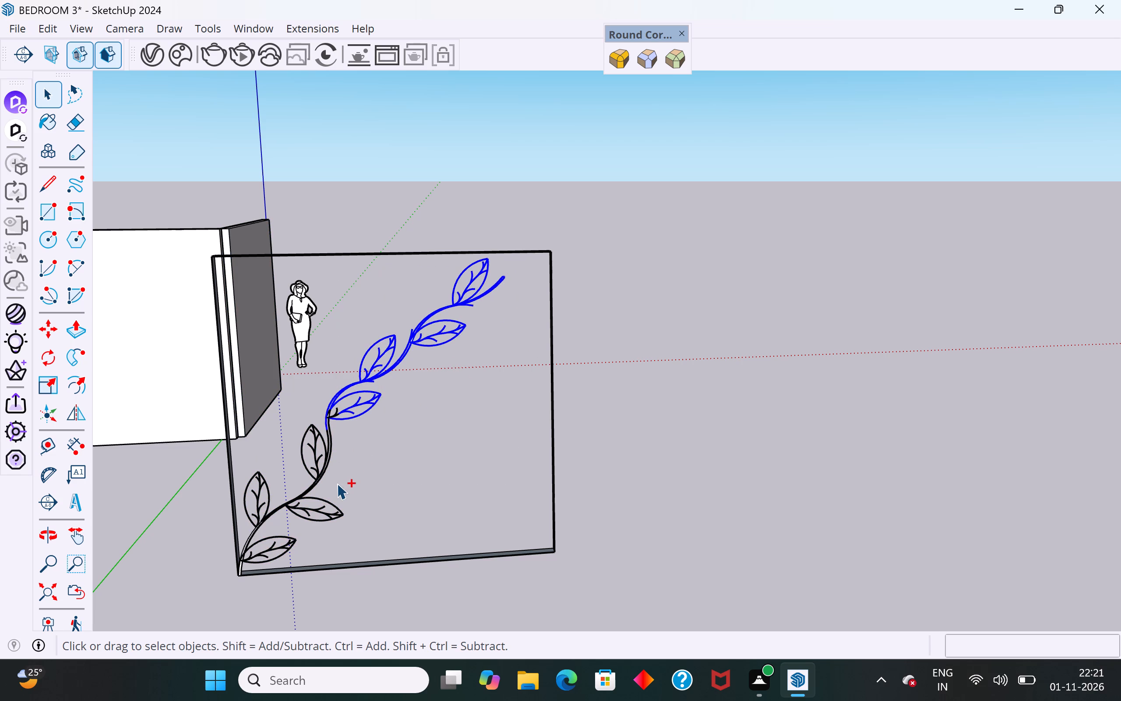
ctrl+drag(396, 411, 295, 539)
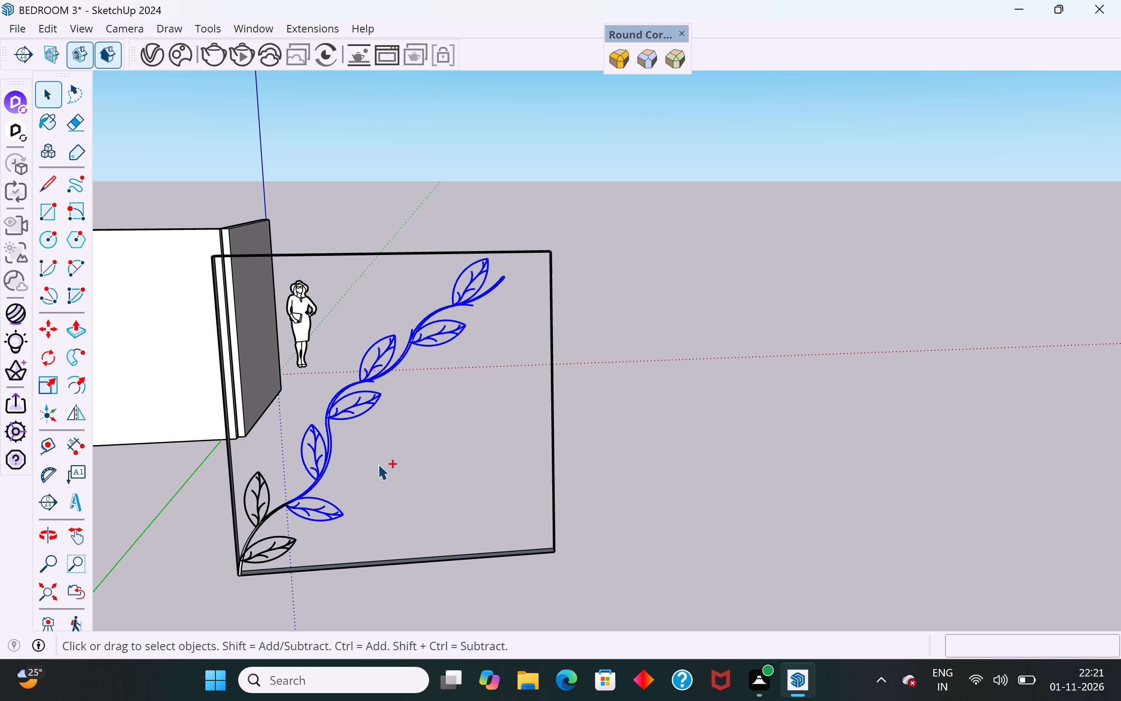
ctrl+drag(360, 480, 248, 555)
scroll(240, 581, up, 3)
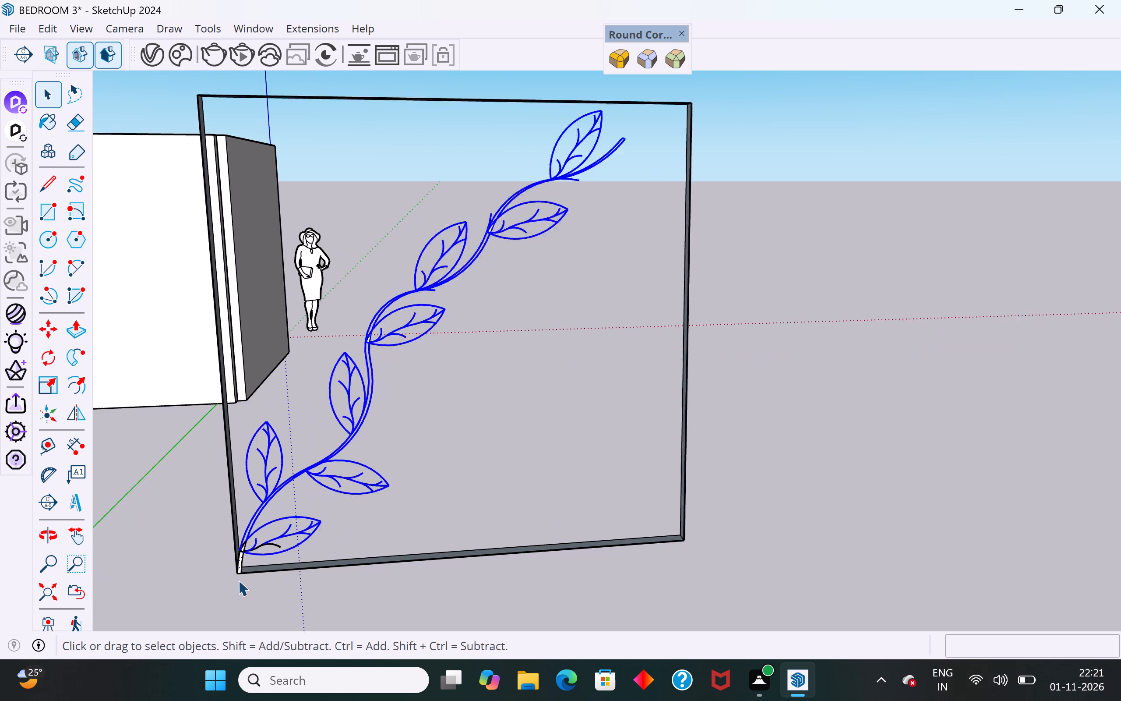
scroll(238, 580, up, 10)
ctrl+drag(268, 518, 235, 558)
Select the vine's leaves and stem inside the open panel frame and copy them to the empty space beyond the frame.
click(242, 556)
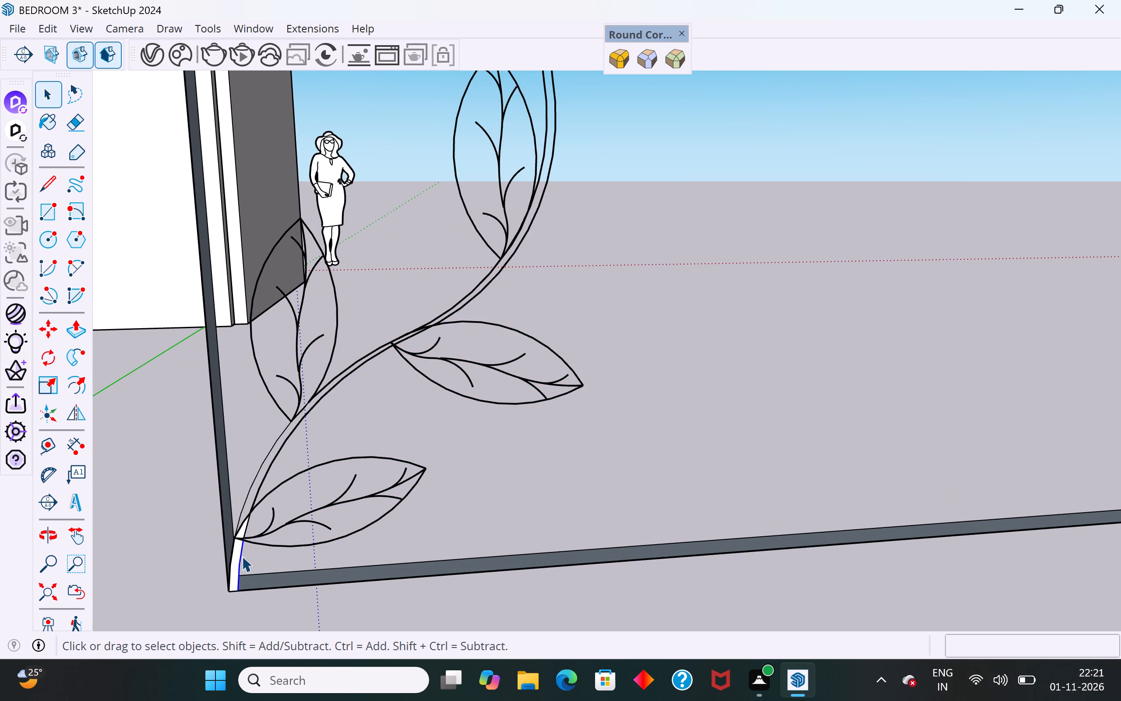
ctrl+drag(321, 448, 250, 559)
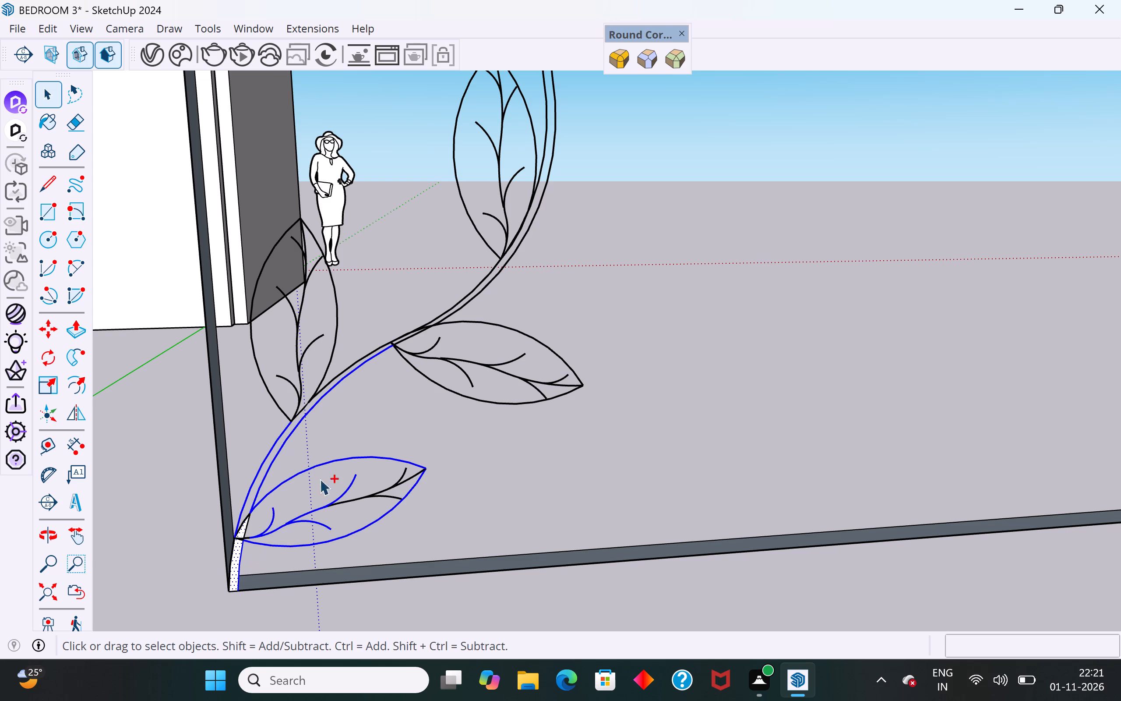
ctrl+drag(350, 343, 258, 453)
ctrl+drag(565, 301, 372, 479)
scroll(560, 453, down, 4)
ctrl+drag(587, 218, 482, 419)
ctrl+scroll(489, 501, down, 5)
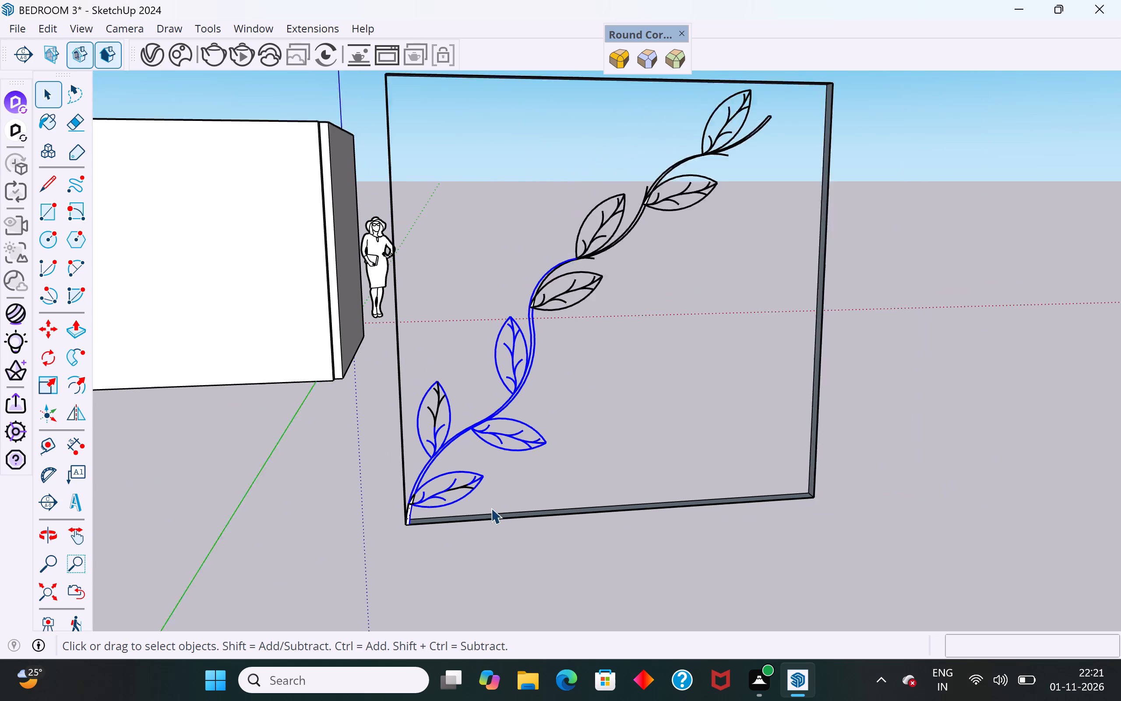
ctrl+drag(632, 193, 509, 394)
scroll(527, 483, down, 3)
scroll(665, 237, up, 2)
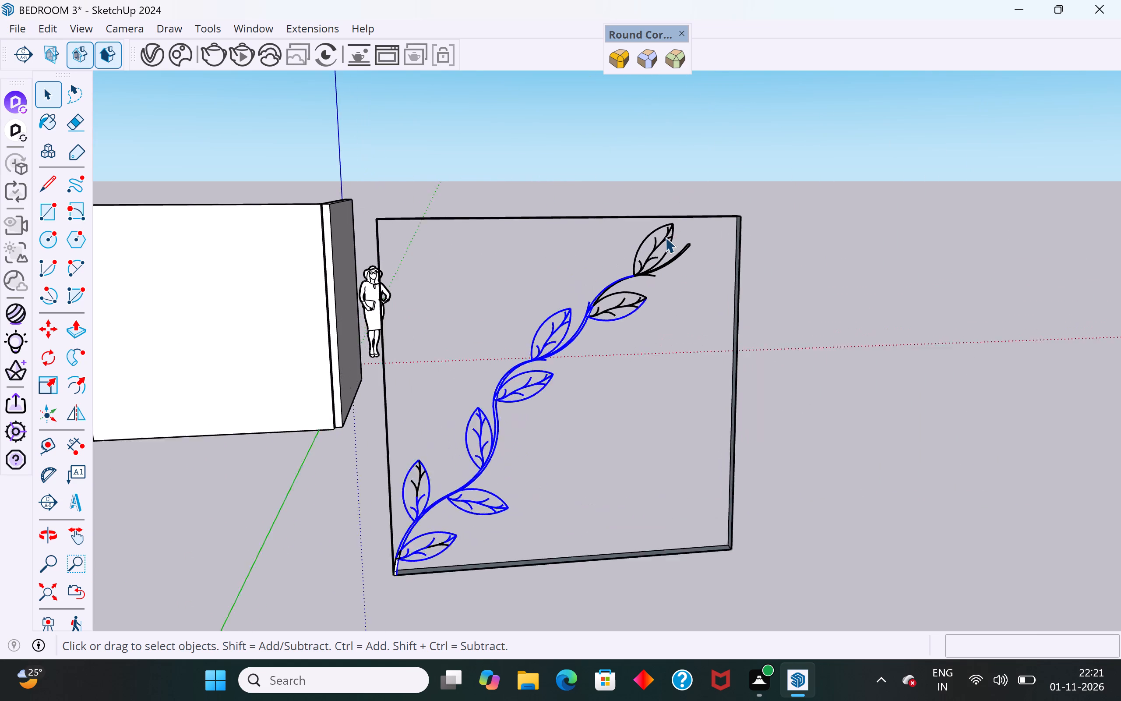
scroll(665, 237, up, 1)
ctrl+drag(700, 222, 518, 388)
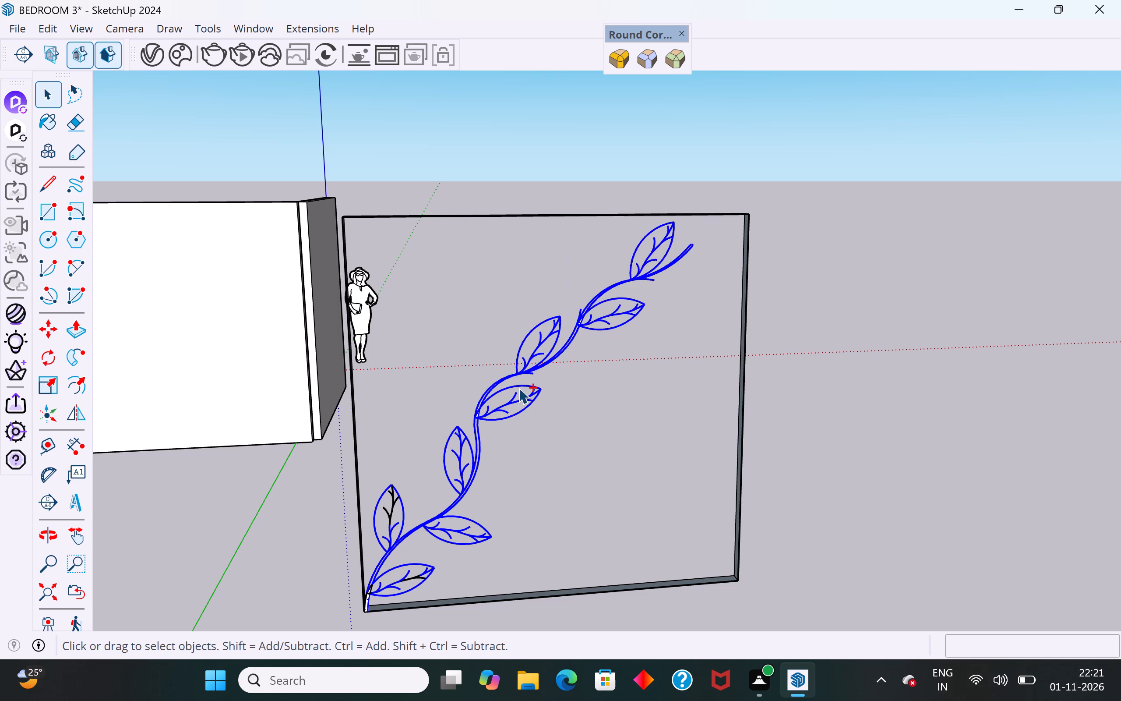
key(m)
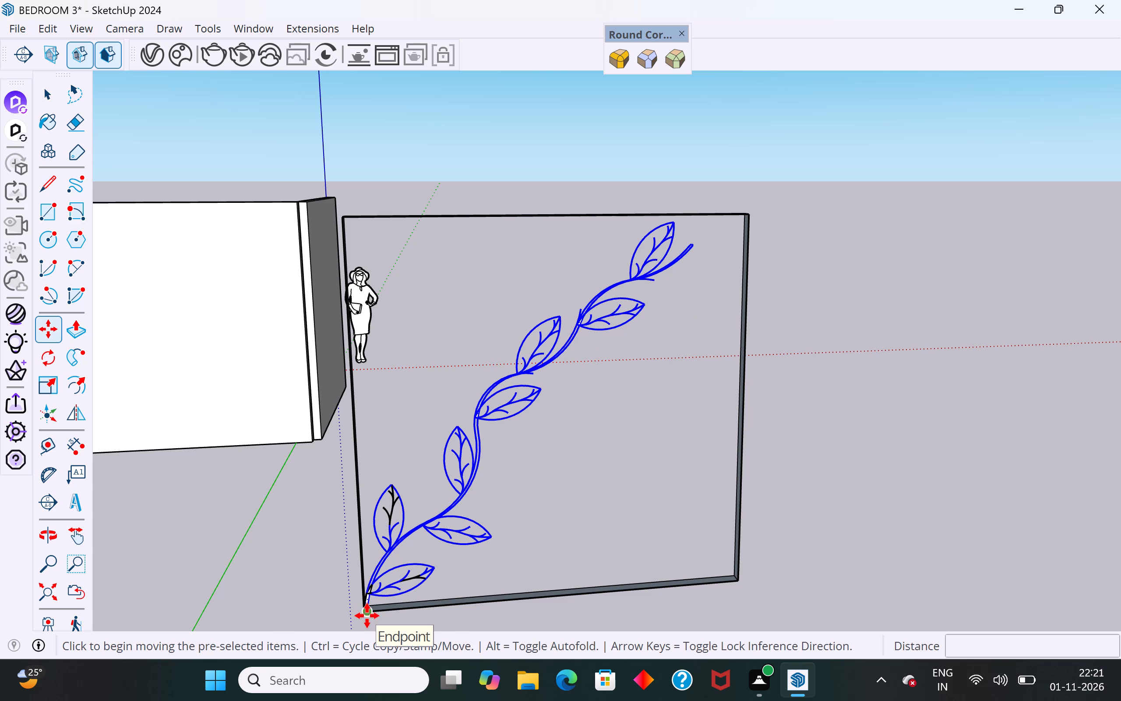
click(367, 616)
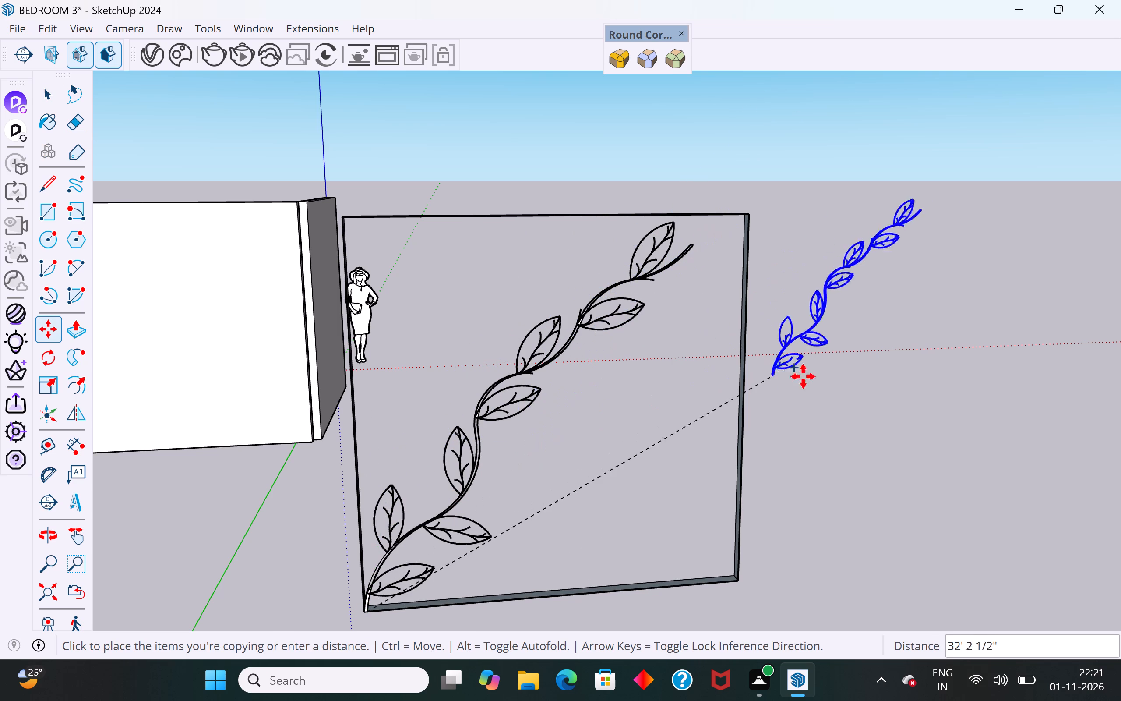
click(871, 388)
Delete the original vine's leaves and stem inside the open panel frame, keeping the copy beside it.
click(63, 94)
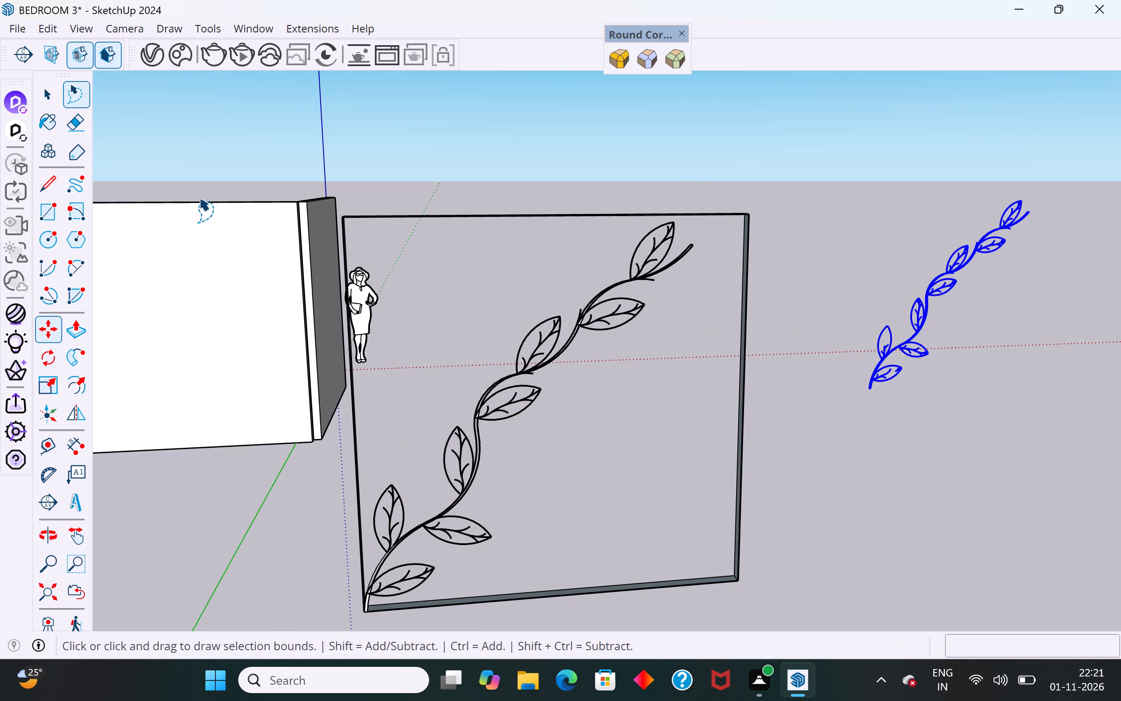
drag(47, 88, 65, 116)
click(53, 102)
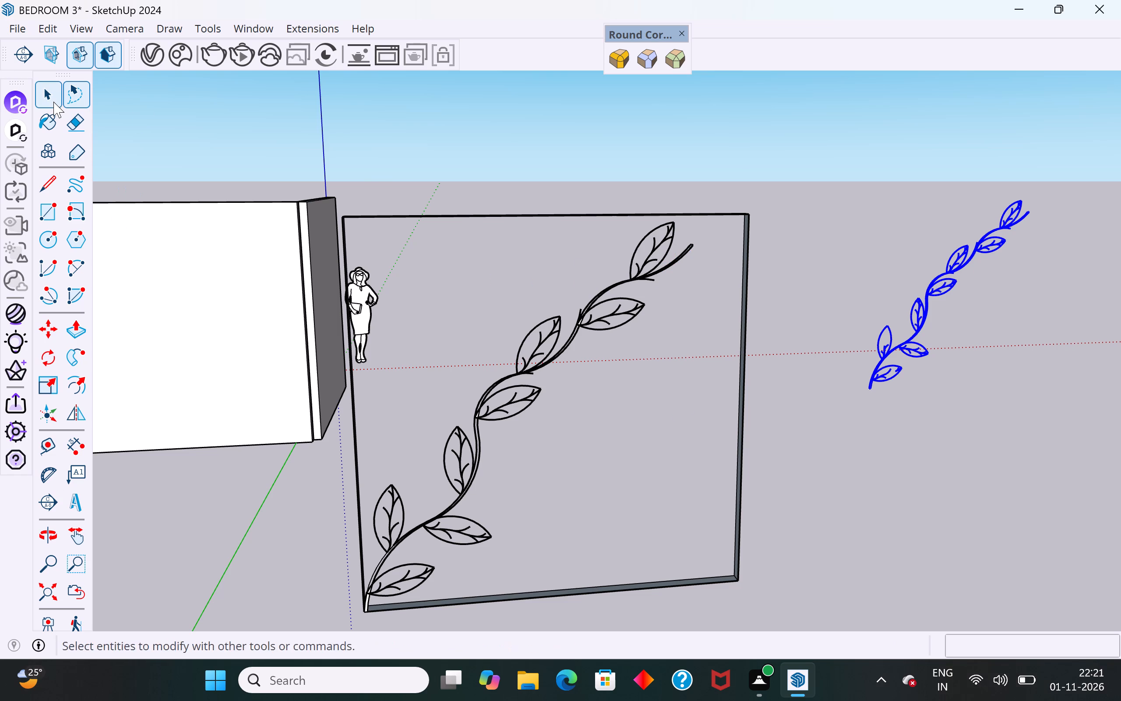
drag(713, 232, 469, 414)
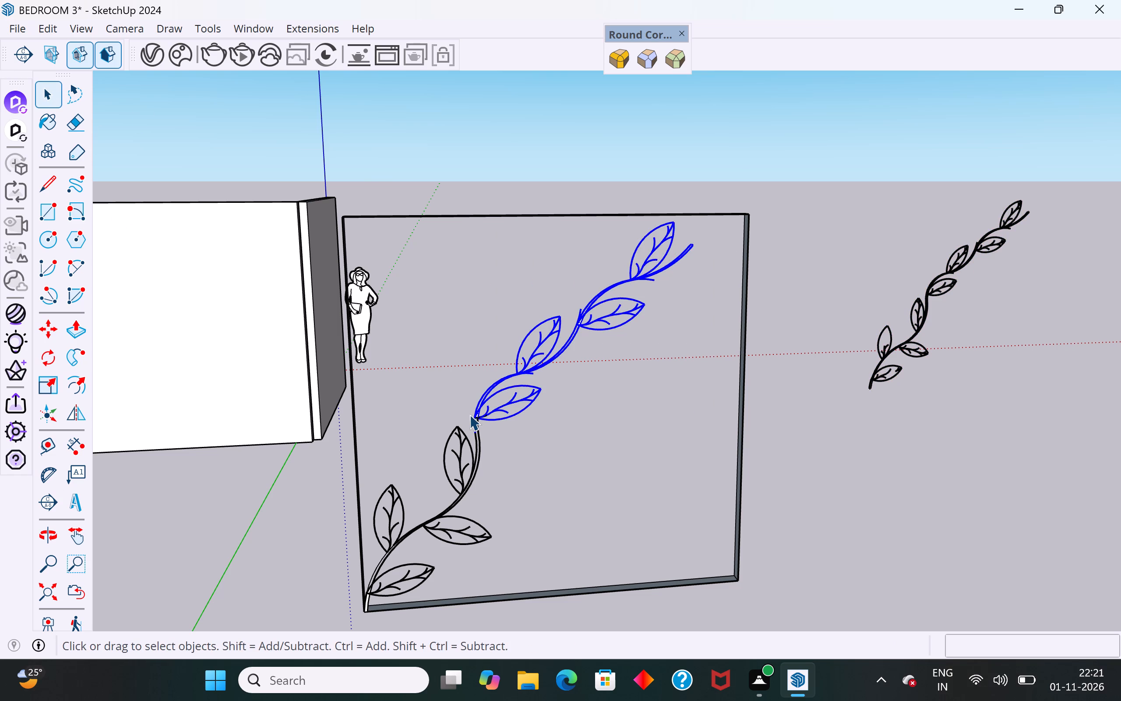
key(Delete)
drag(532, 384, 422, 531)
key(Delete)
drag(496, 512, 382, 593)
key(Delete)
Delete the leftover stem edges at the bottom corner of the open panel frame.
middle_drag(559, 506, 439, 525)
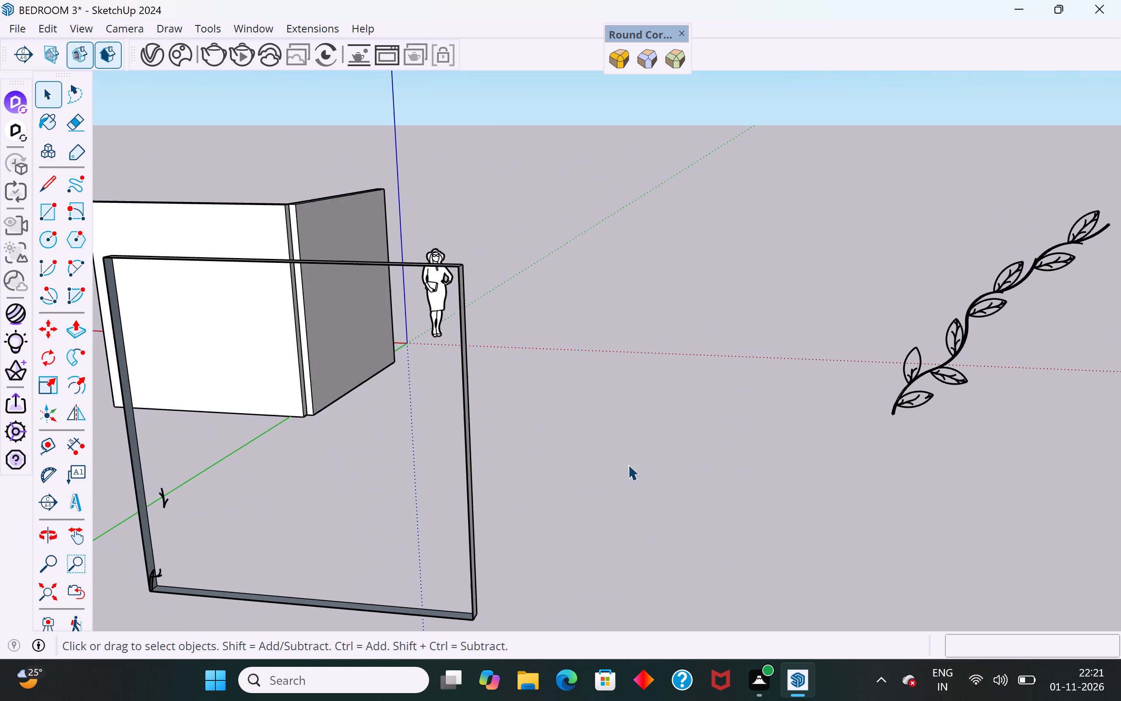
scroll(752, 436, down, 4)
scroll(406, 528, up, 20)
scroll(406, 528, up, 1)
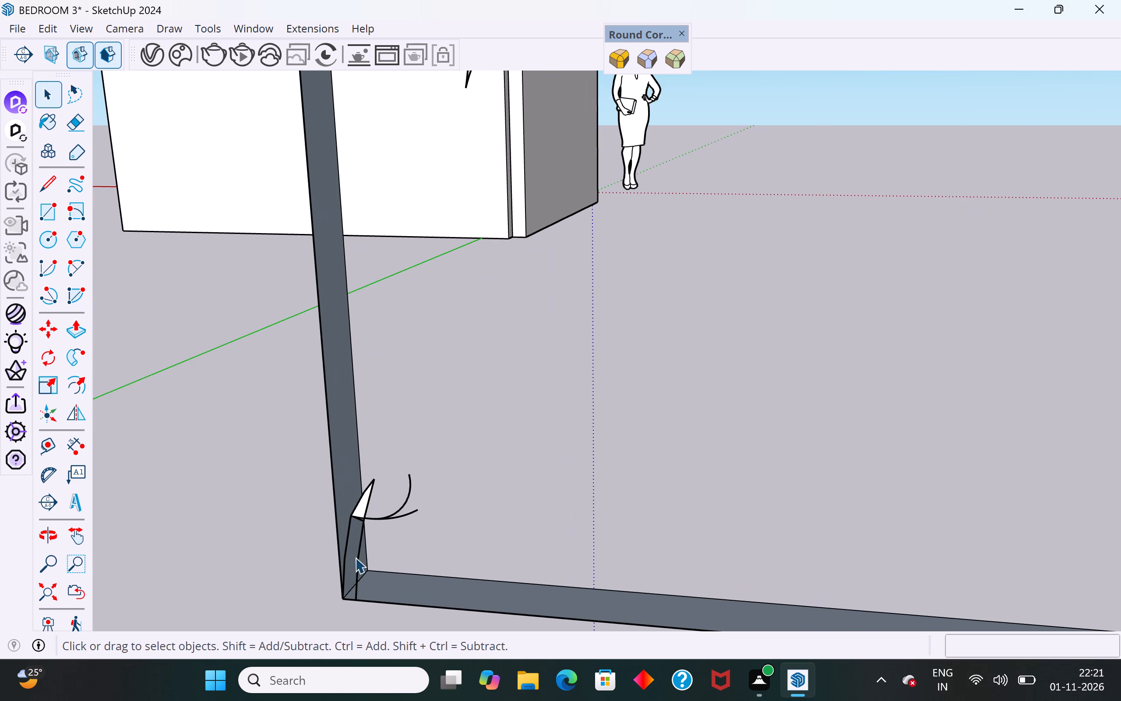
click(355, 574)
key(Delete)
click(349, 540)
key(Delete)
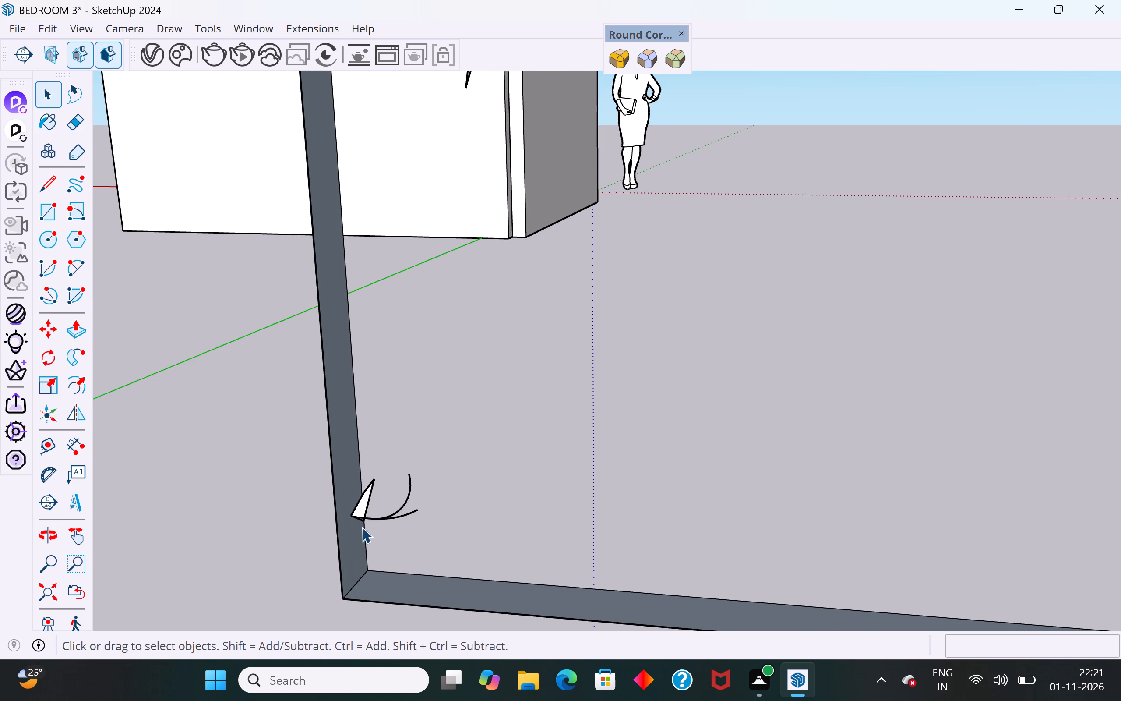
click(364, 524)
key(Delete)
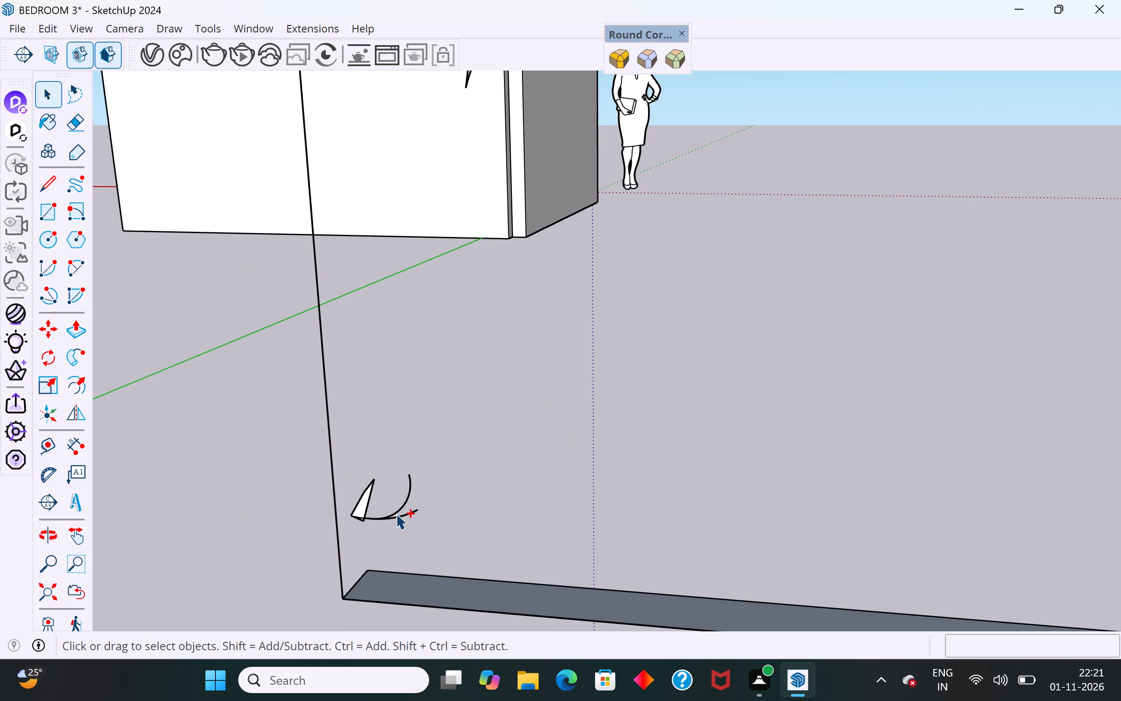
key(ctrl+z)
Delete the remaining leaf and vein fragments inside the open panel frame.
middle_drag(402, 509, 562, 432)
drag(486, 459, 346, 573)
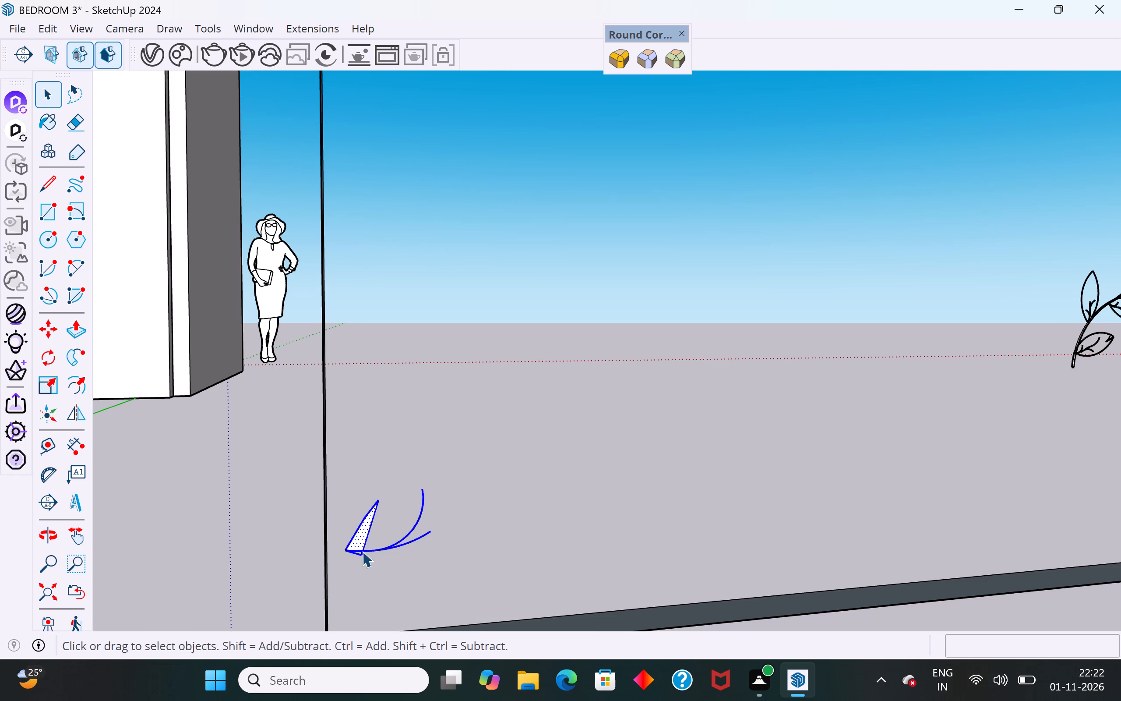
key(Delete)
scroll(362, 551, down, 11)
drag(435, 361, 374, 488)
key(Delete)
Move the far vine panel onto the open frame, matching their bottom corners nearest the bedroom walls.
scroll(414, 566, down, 16)
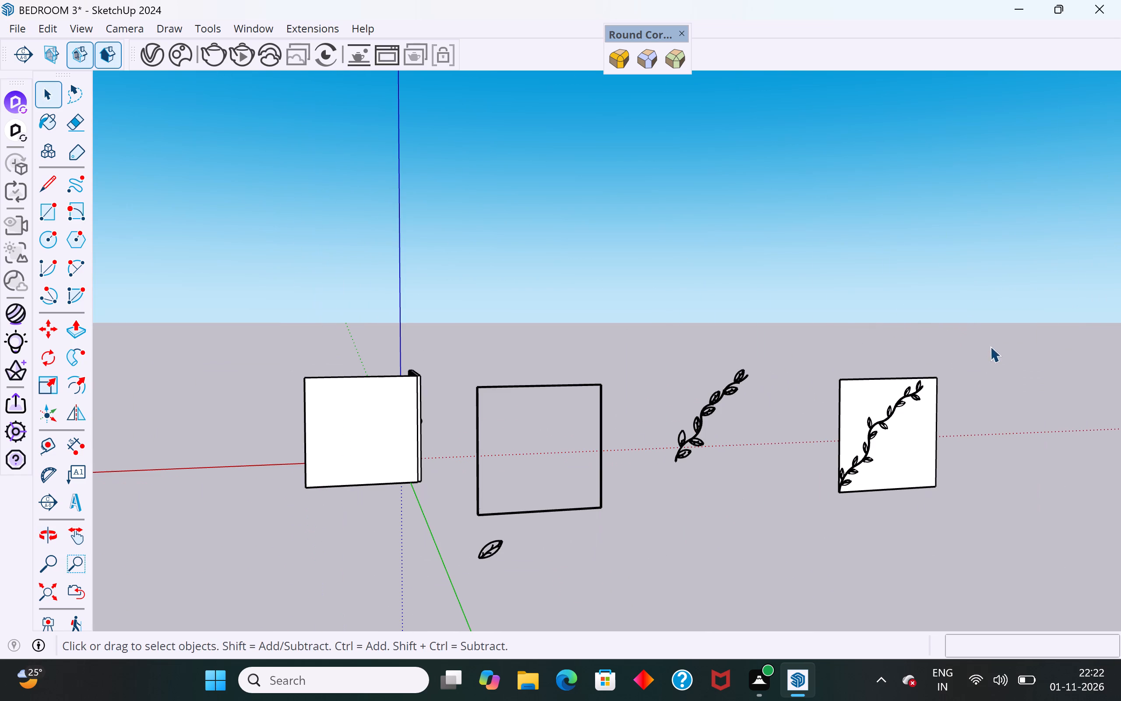
drag(990, 346, 826, 526)
key(m)
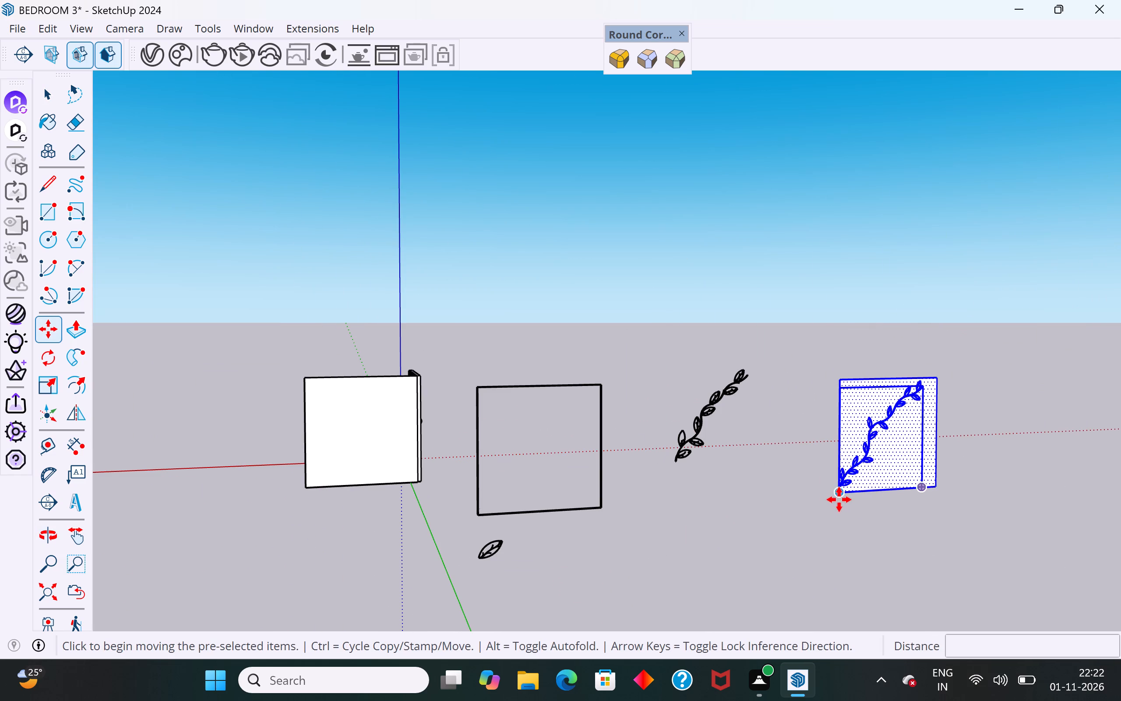
click(839, 499)
scroll(451, 508, up, 20)
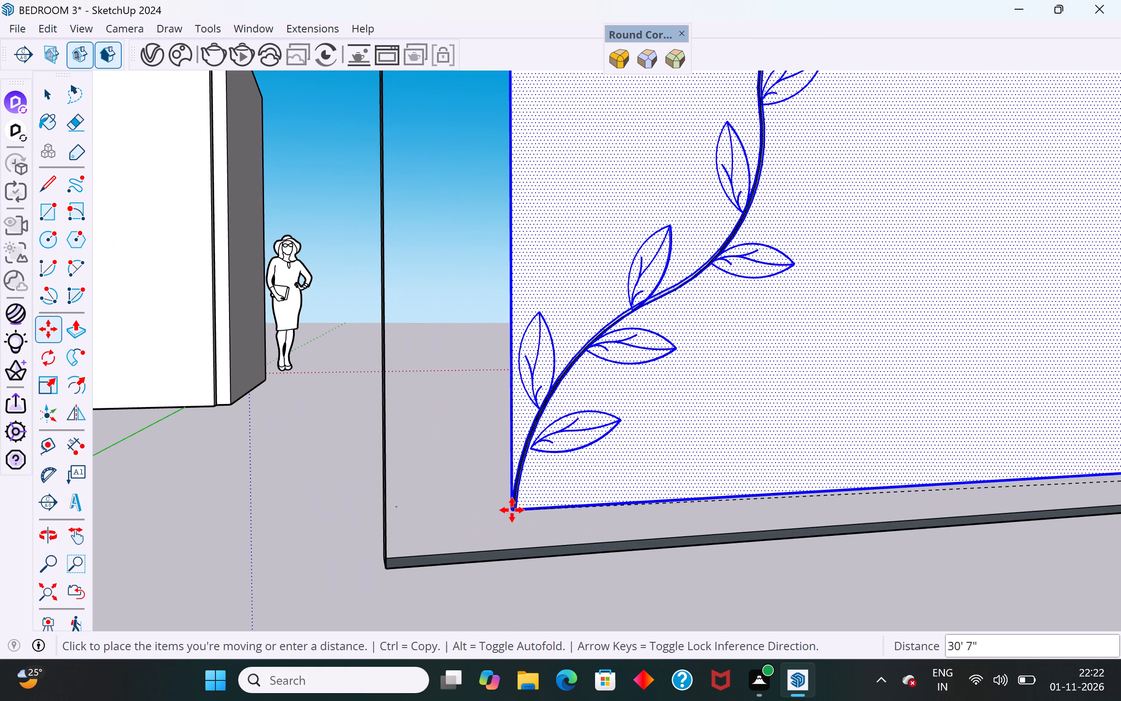
click(391, 569)
scroll(472, 568, up, 1)
middle_drag(506, 570, 625, 567)
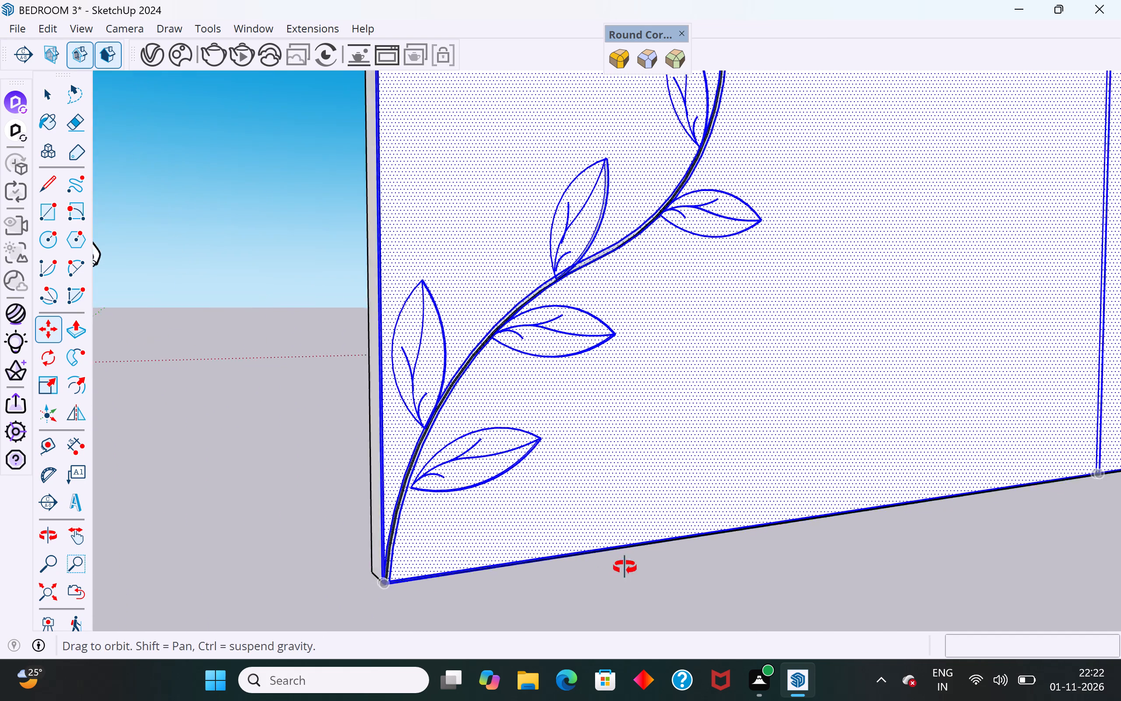
middle_drag(625, 567, 731, 530)
scroll(473, 605, up, 8)
scroll(555, 476, up, 1)
scroll(544, 477, down, 3)
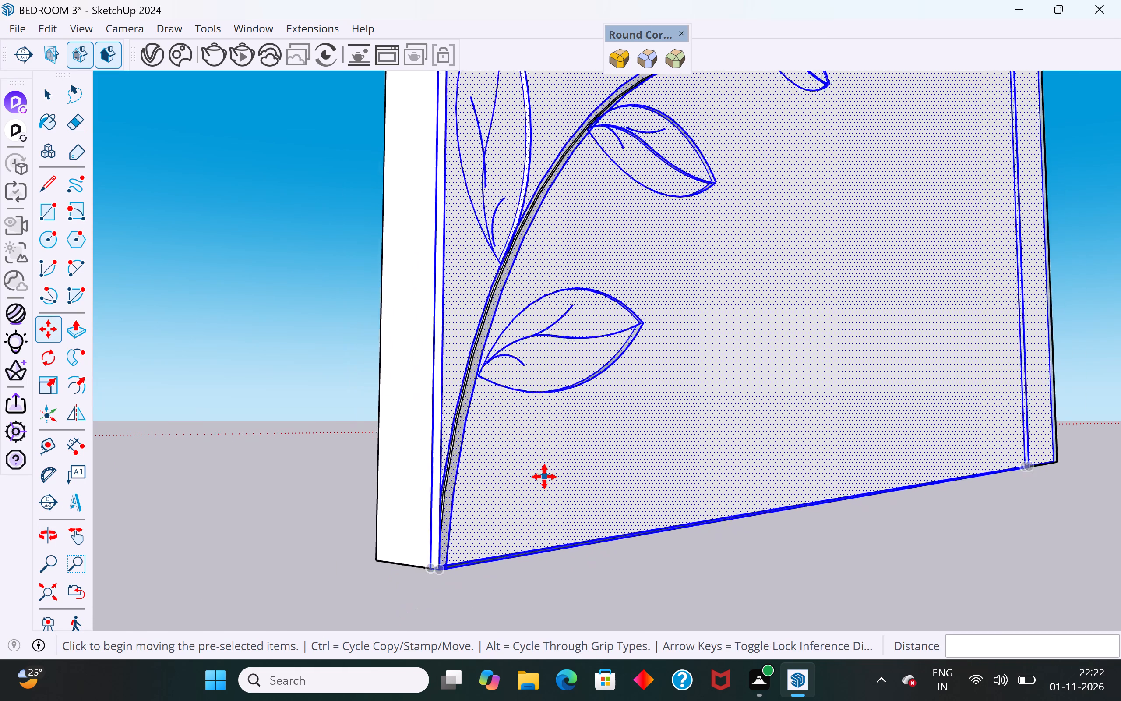
scroll(544, 477, down, 17)
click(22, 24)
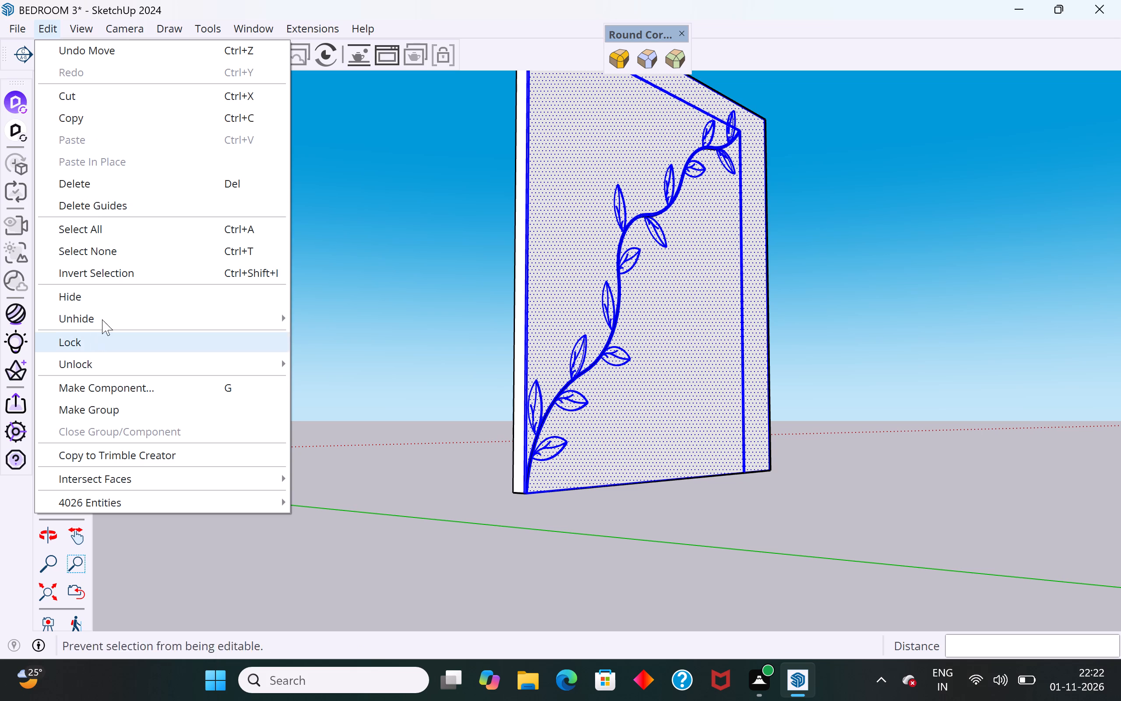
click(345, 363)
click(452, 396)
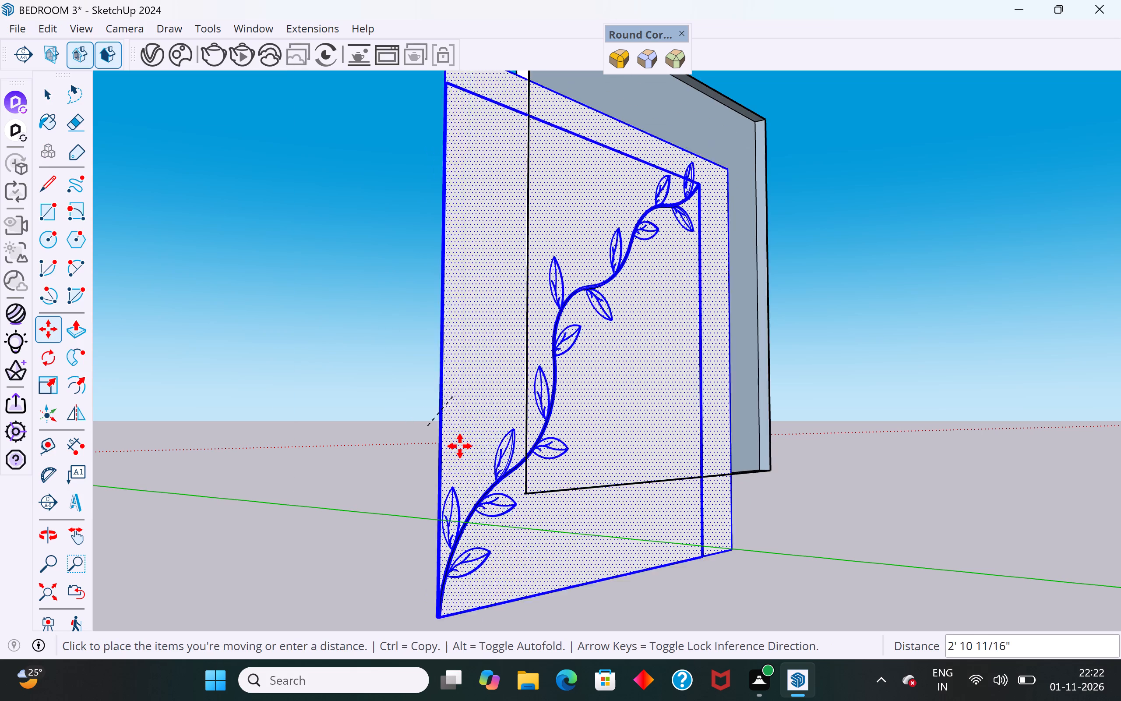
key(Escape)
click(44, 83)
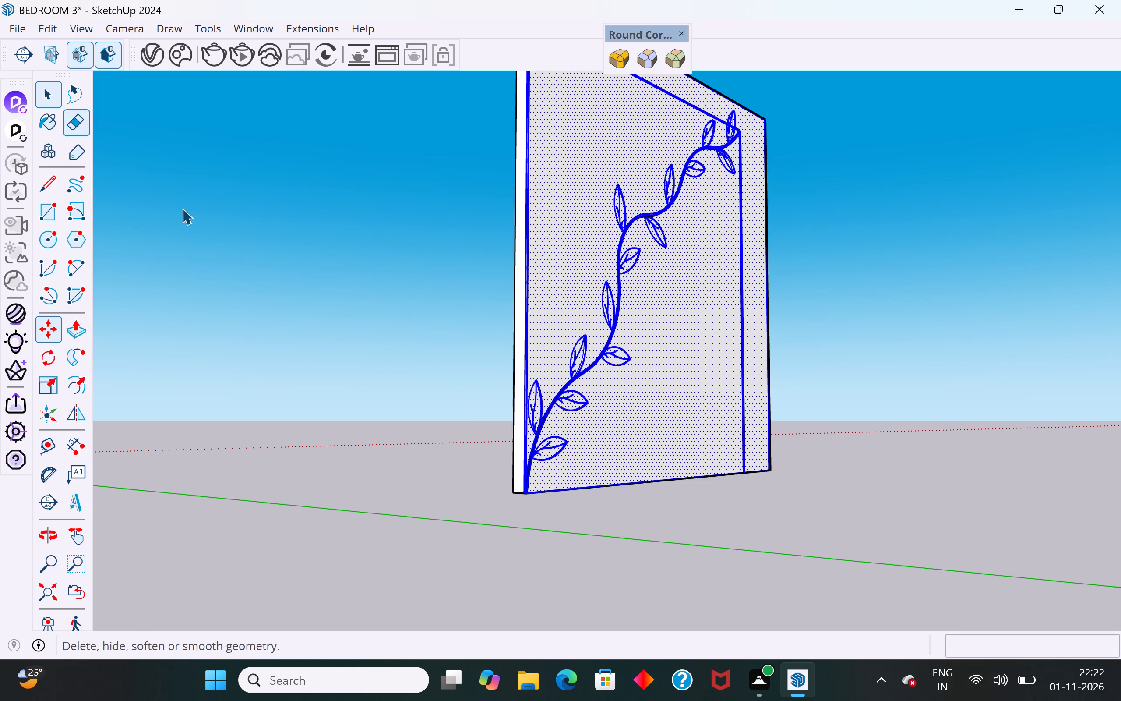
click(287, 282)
Move the side vein nearer the tip of the leaf just below the stem's upper end about 1/4" onto the midrib.
middle_drag(409, 435, 167, 649)
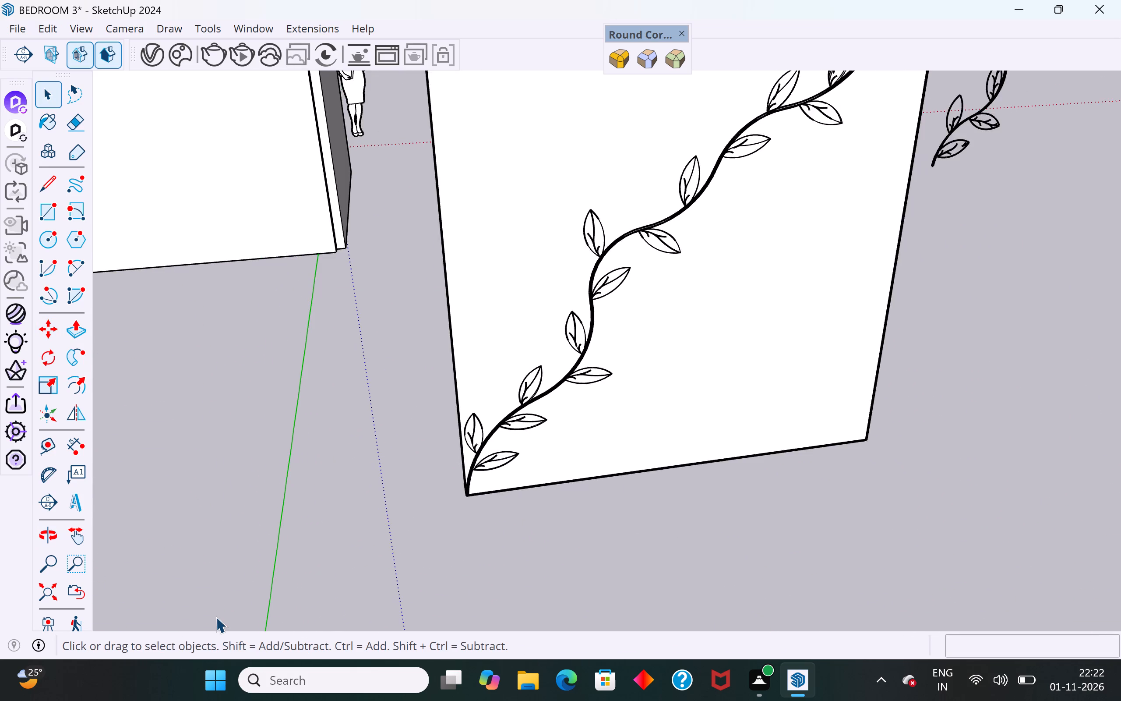
scroll(216, 617, down, 4)
scroll(410, 479, down, 4)
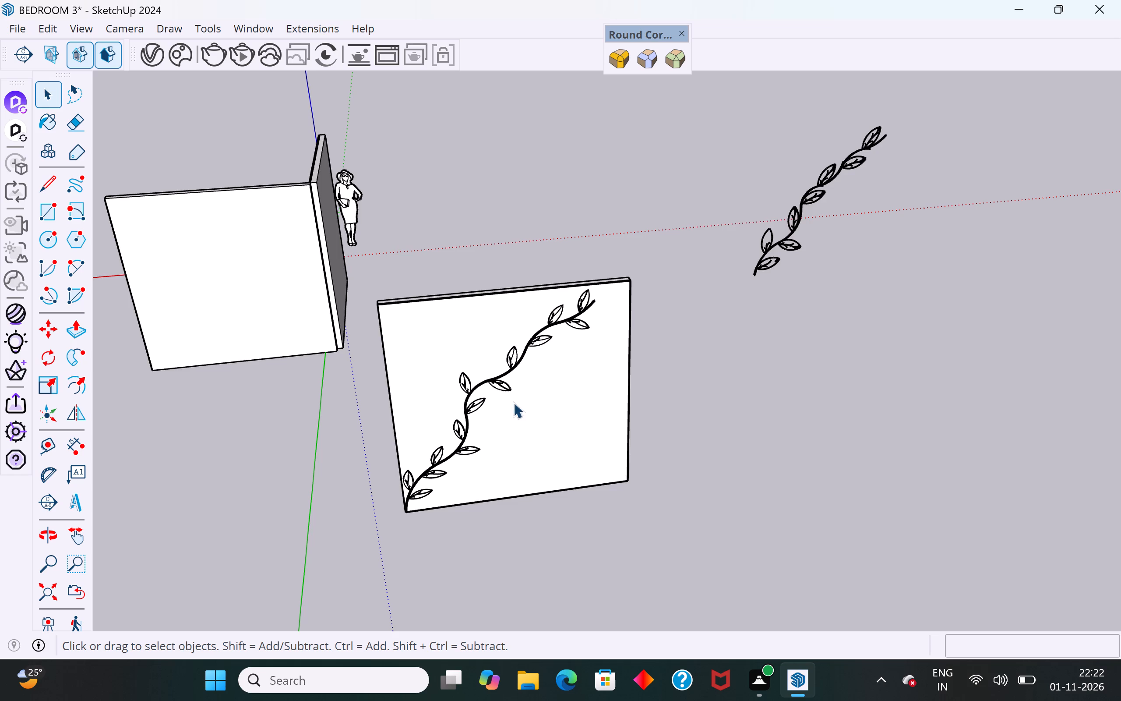
scroll(503, 363, up, 20)
scroll(533, 499, up, 3)
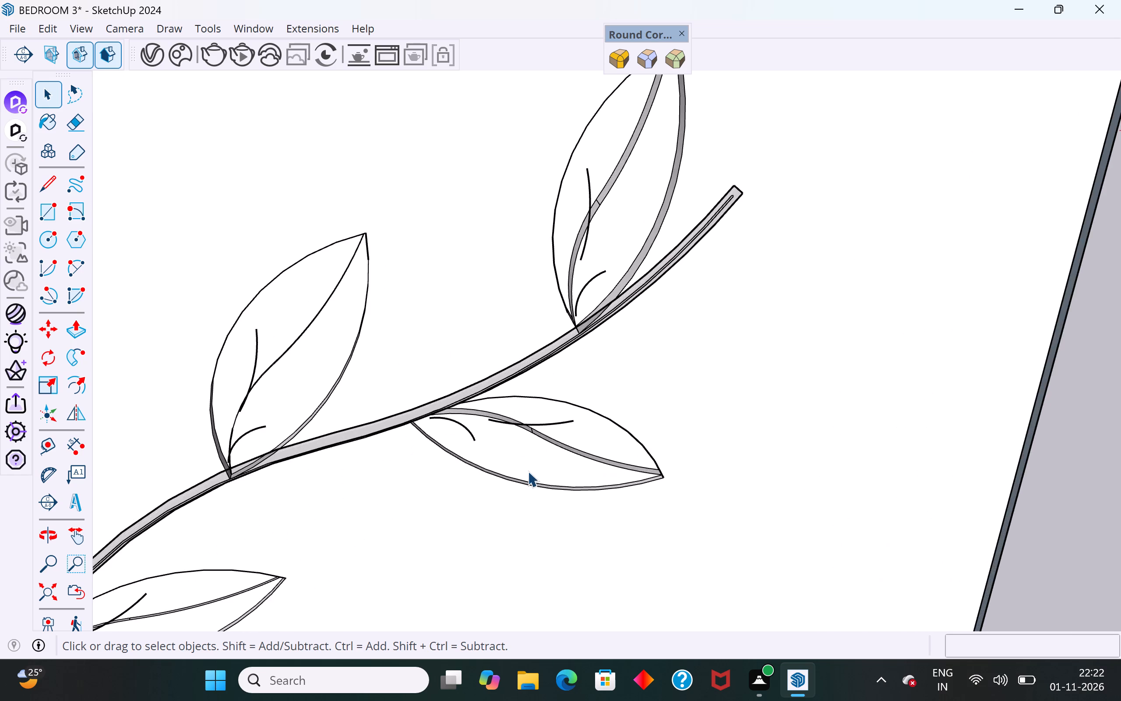
middle_drag(529, 452, 778, 211)
scroll(539, 411, up, 12)
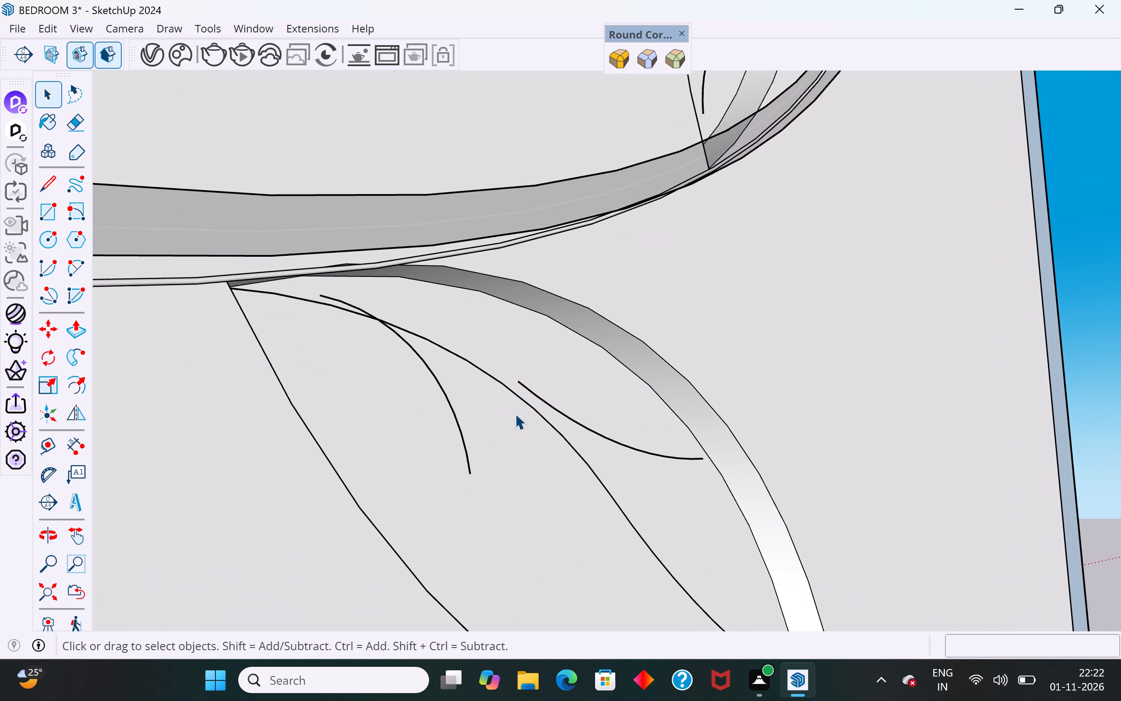
click(527, 394)
scroll(597, 402, down, 6)
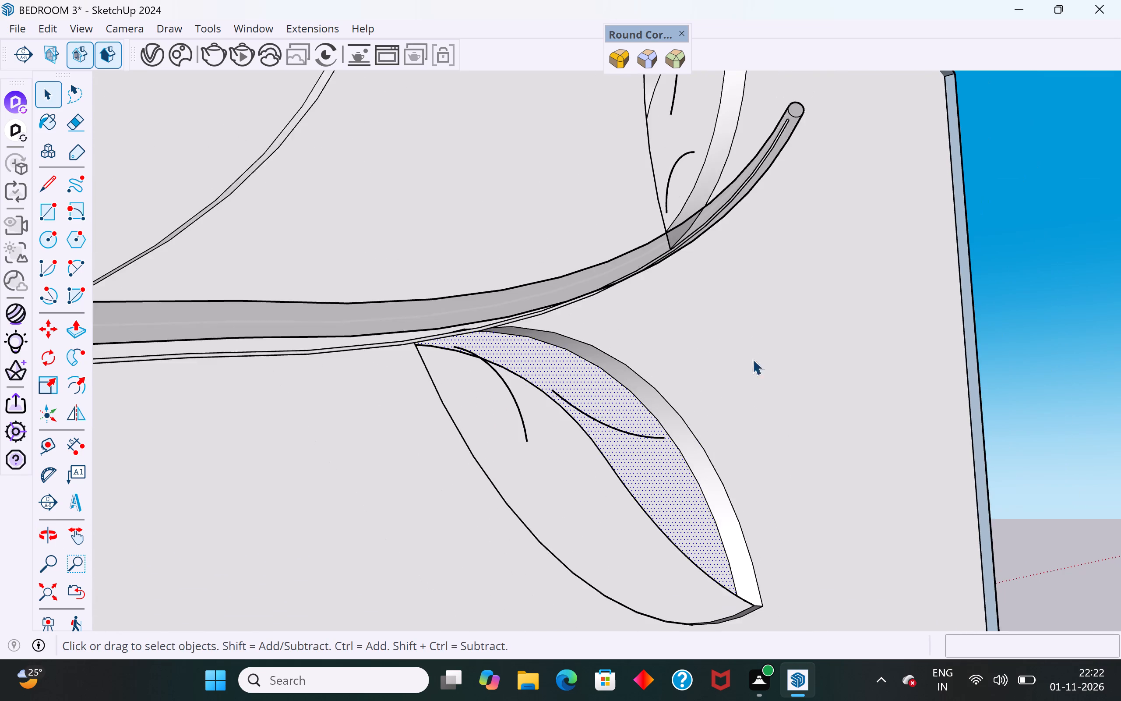
click(1006, 292)
click(582, 408)
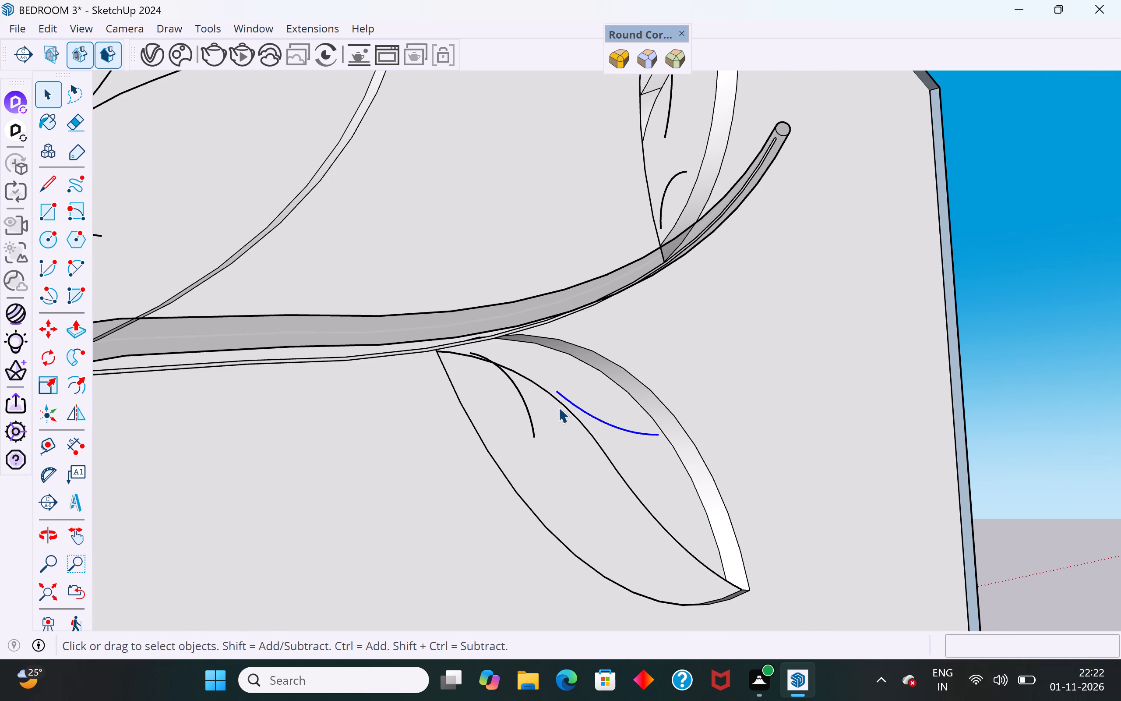
key(m)
scroll(554, 403, up, 8)
click(559, 379)
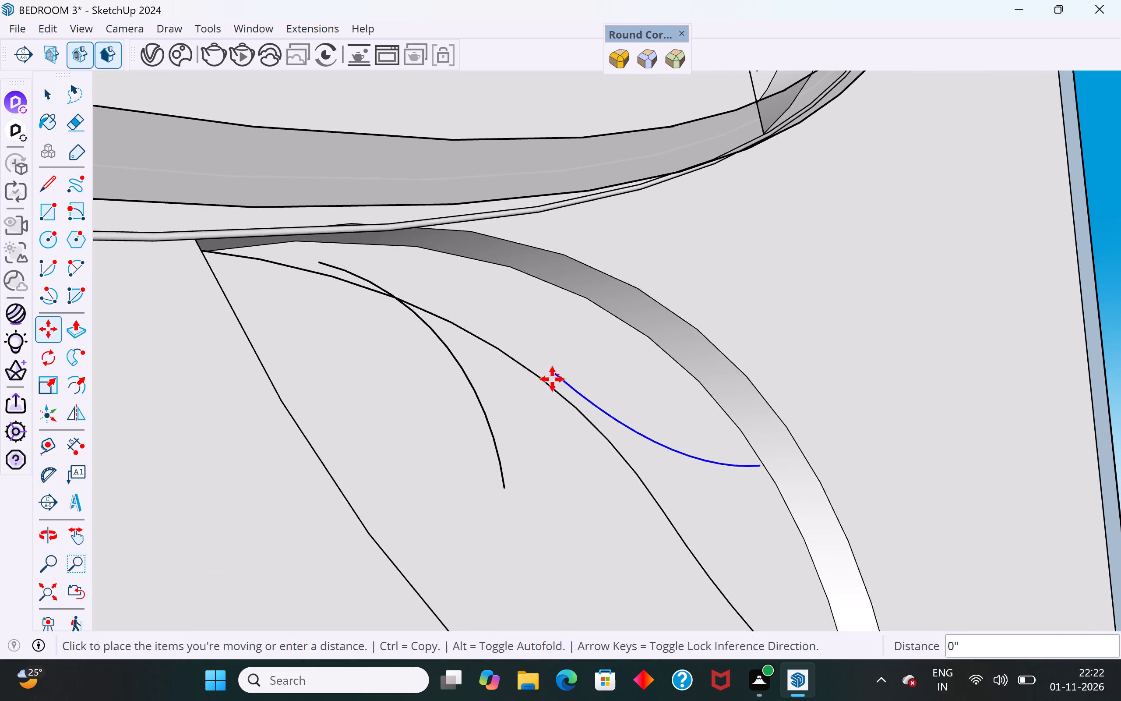
click(548, 382)
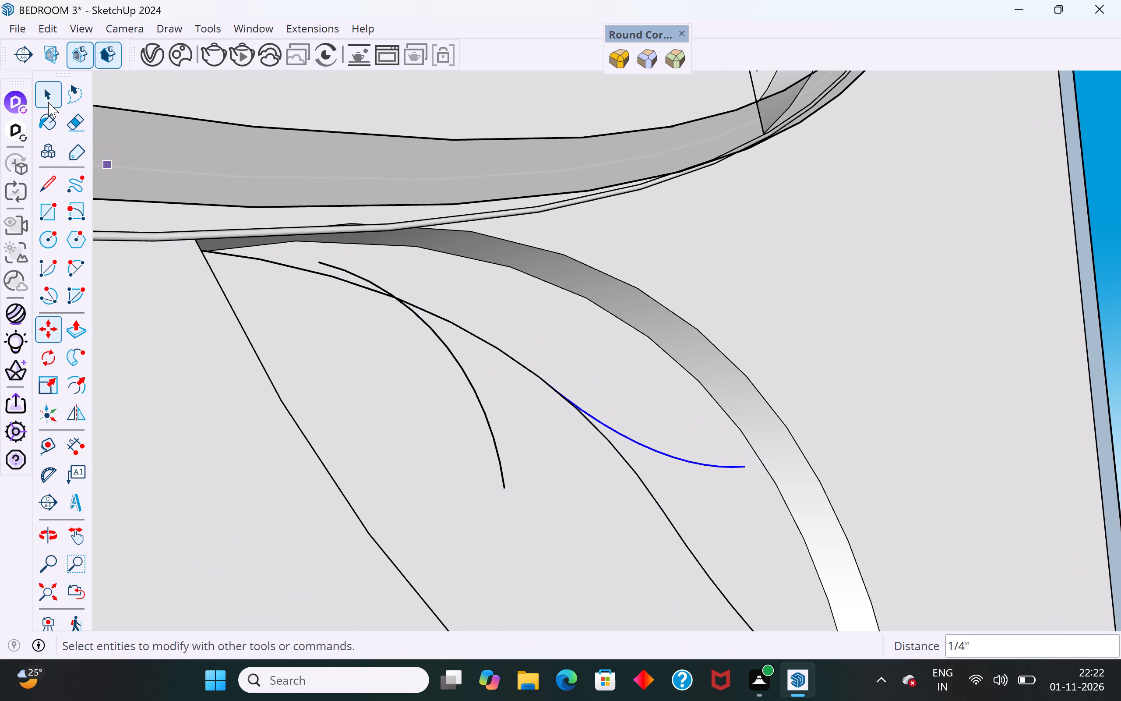
Move the same leaf's side vein nearer its base about 1/4" so that its end meets the midrib.
click(48, 102)
click(322, 258)
click(331, 267)
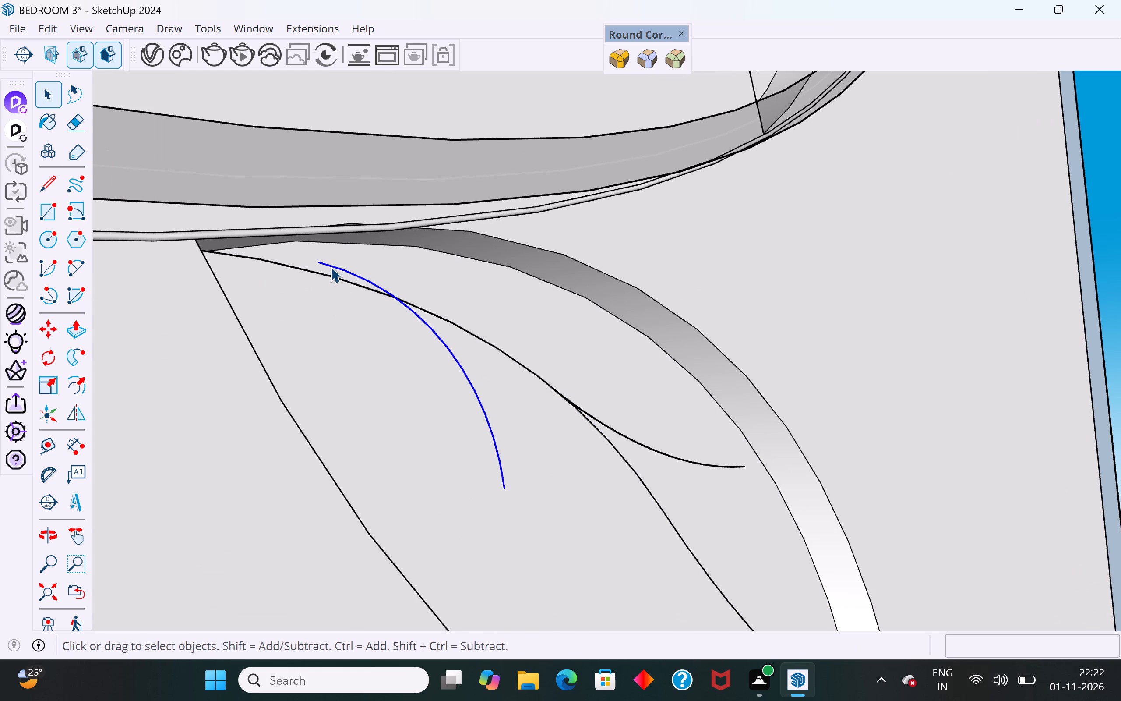
key(m)
click(319, 264)
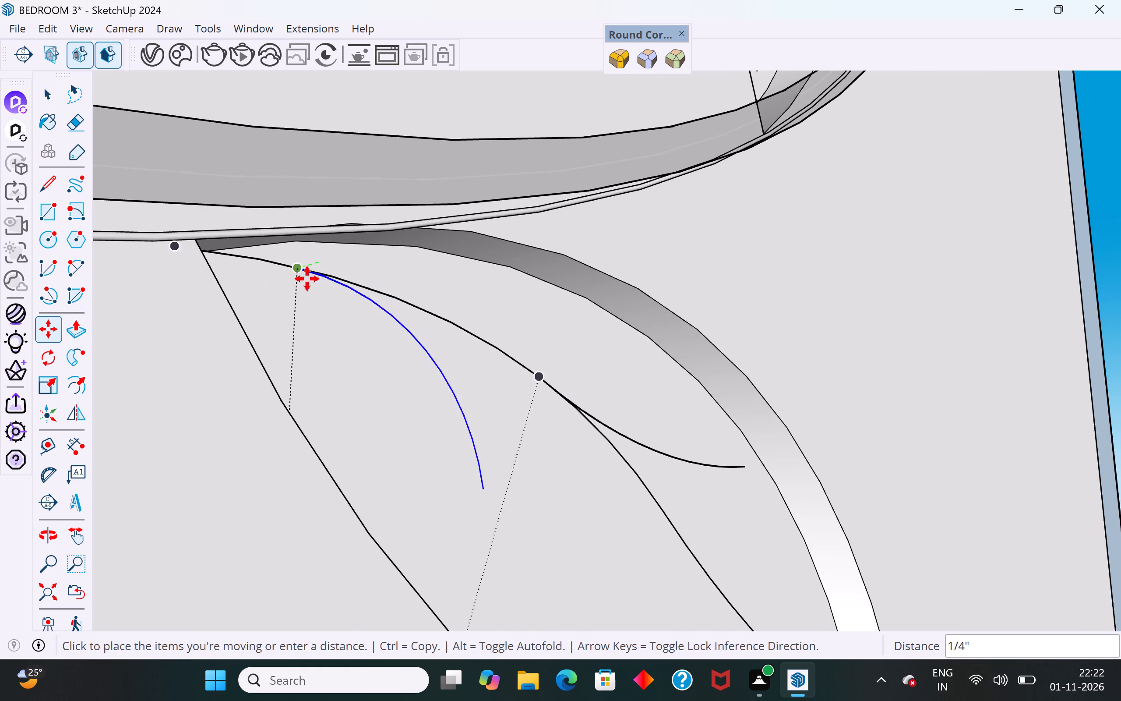
click(309, 273)
scroll(584, 431, down, 10)
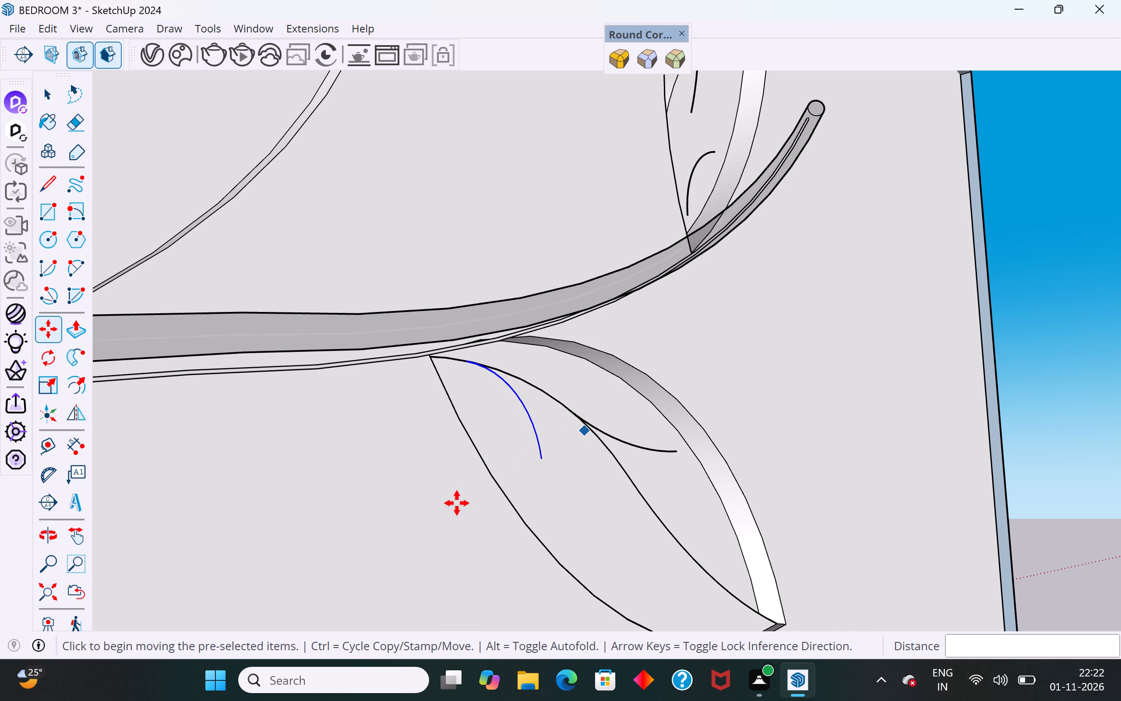
Move the side vein nearer the tip of the topmost leaf so that its lower end meets the midrib.
scroll(537, 471, down, 10)
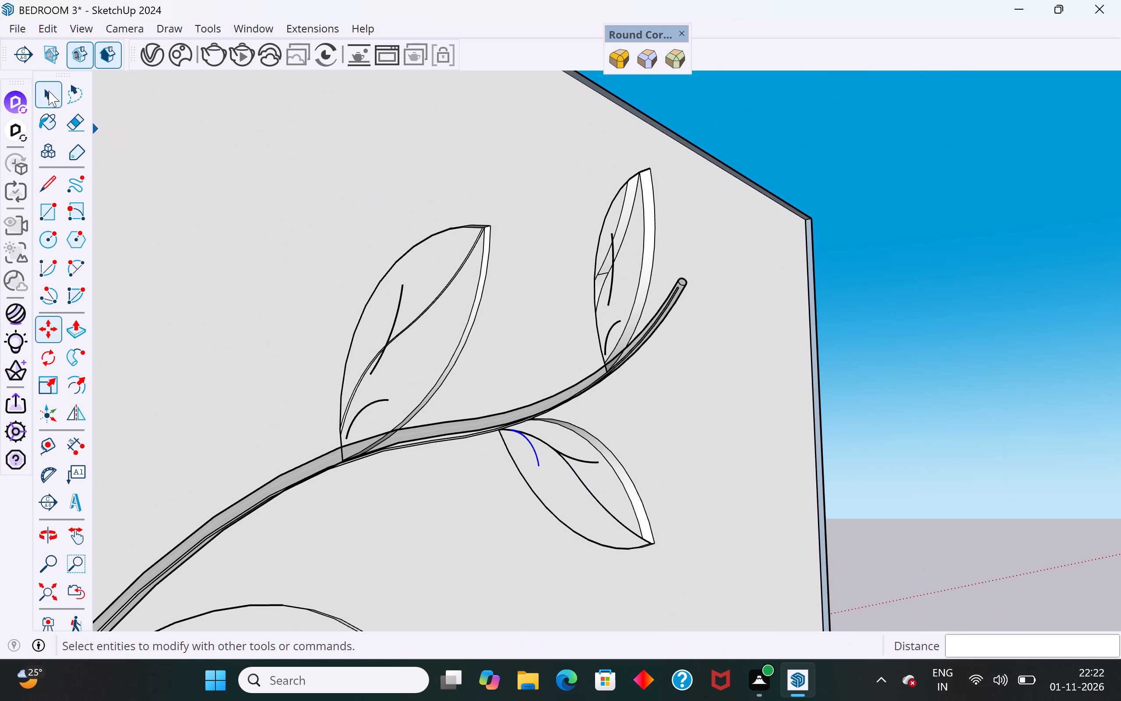
click(49, 91)
click(777, 122)
middle_drag(800, 316, 455, 422)
scroll(771, 320, up, 4)
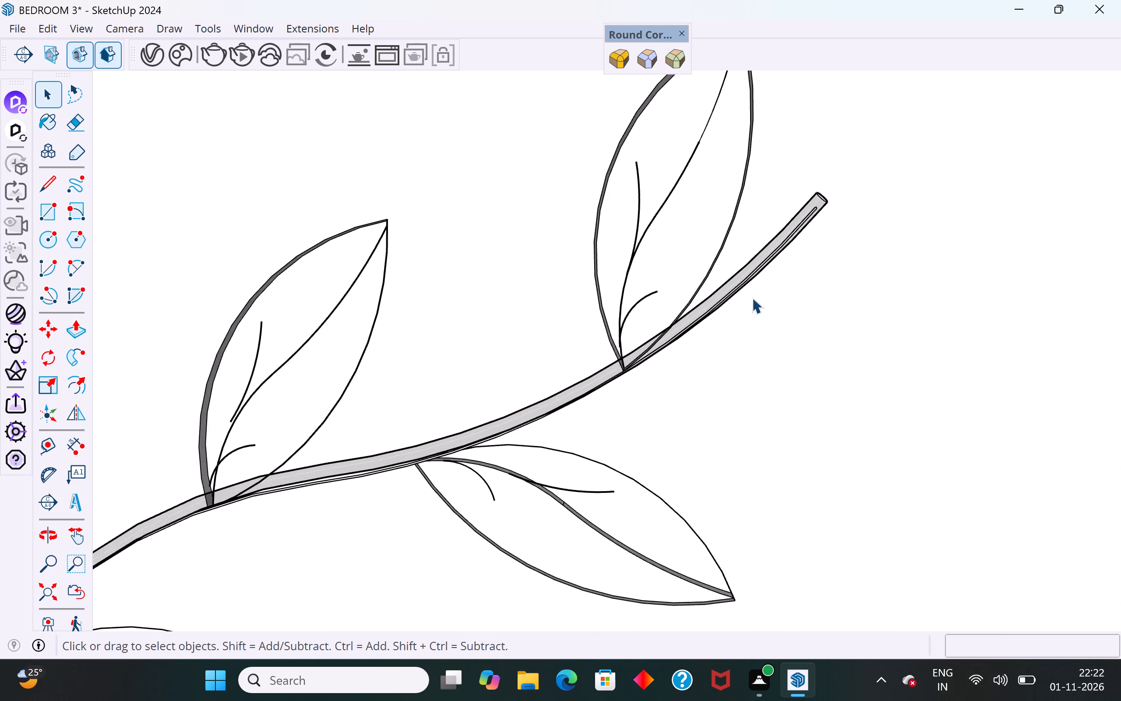
scroll(752, 297, up, 5)
middle_drag(686, 236, 578, 293)
scroll(561, 283, up, 11)
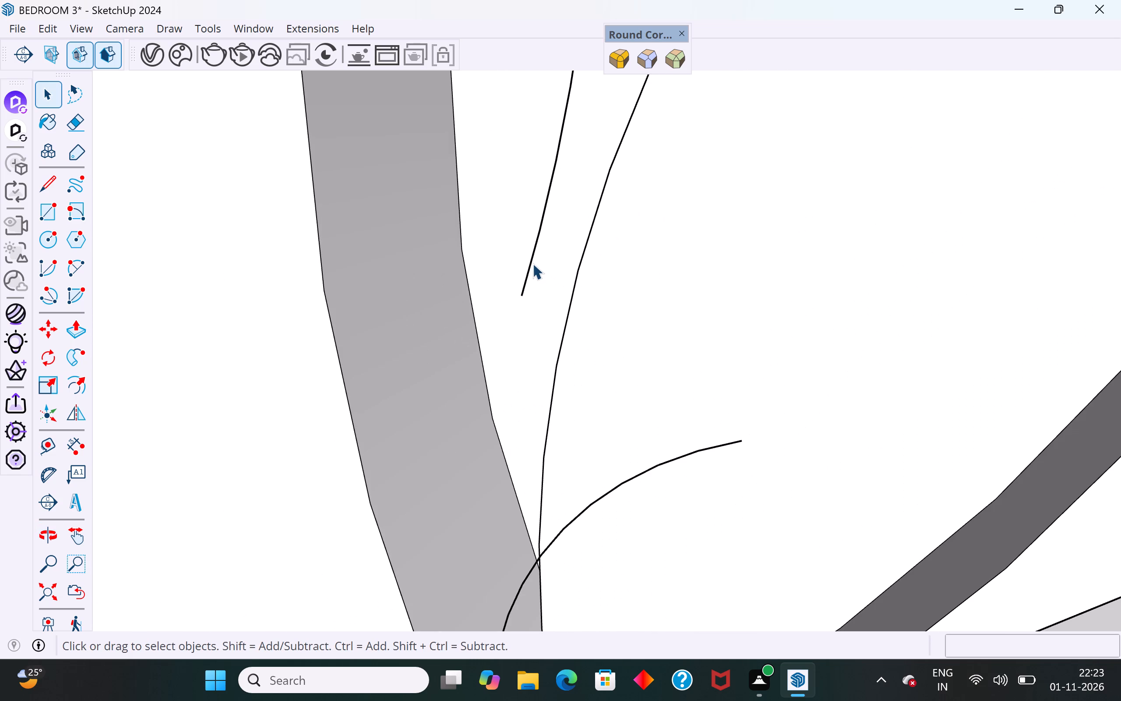
click(532, 263)
key(m)
scroll(514, 329, down, 11)
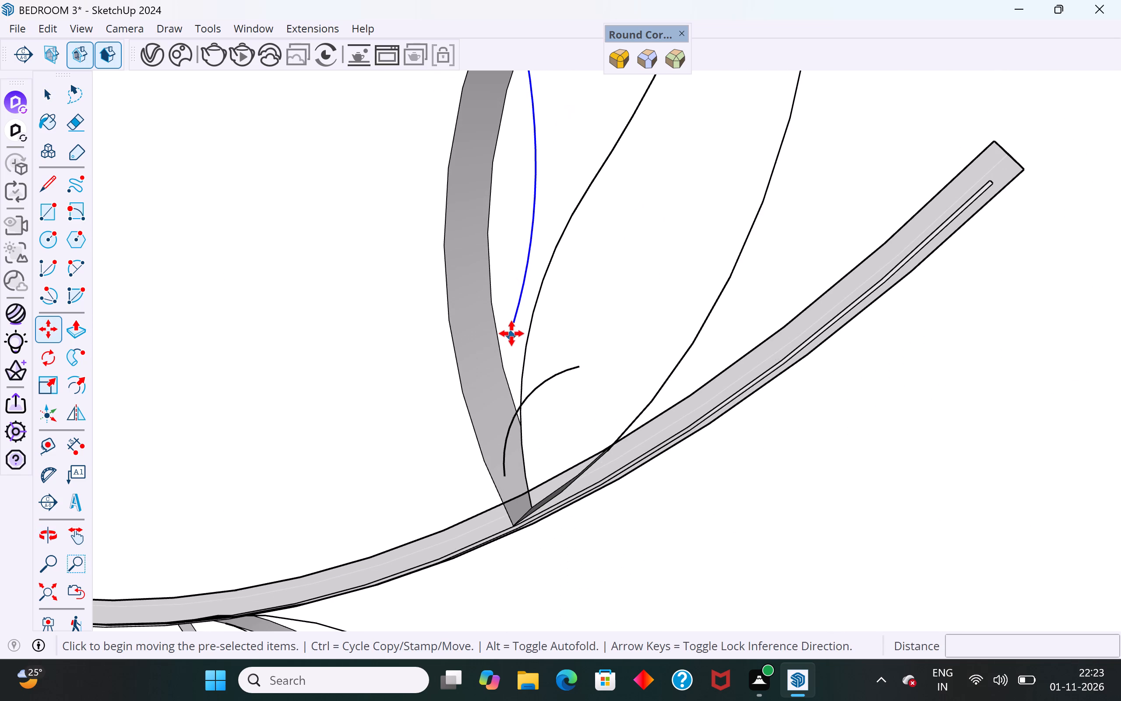
scroll(546, 329, up, 11)
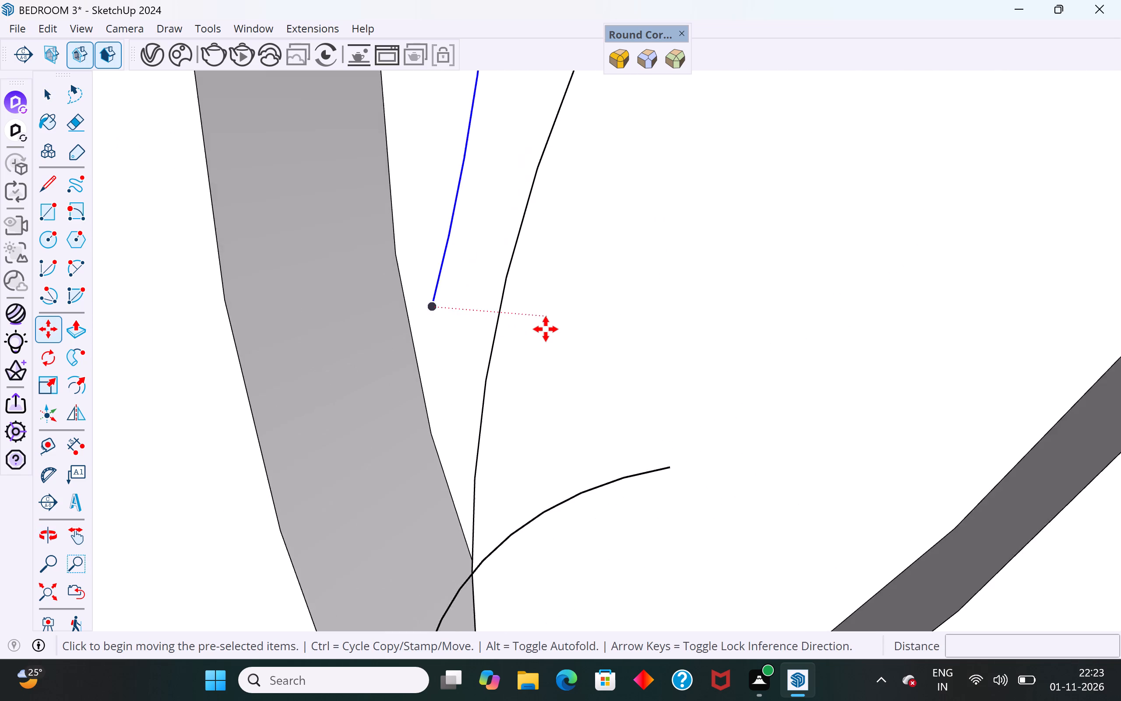
scroll(546, 329, up, 4)
click(374, 297)
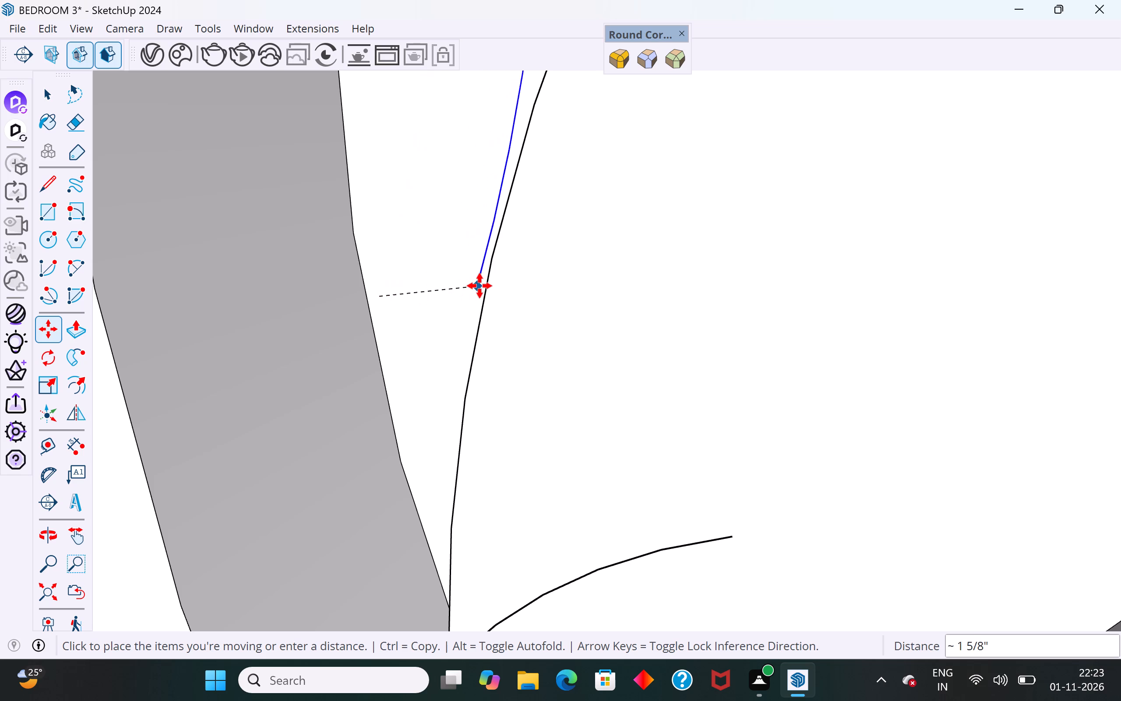
scroll(481, 294, up, 15)
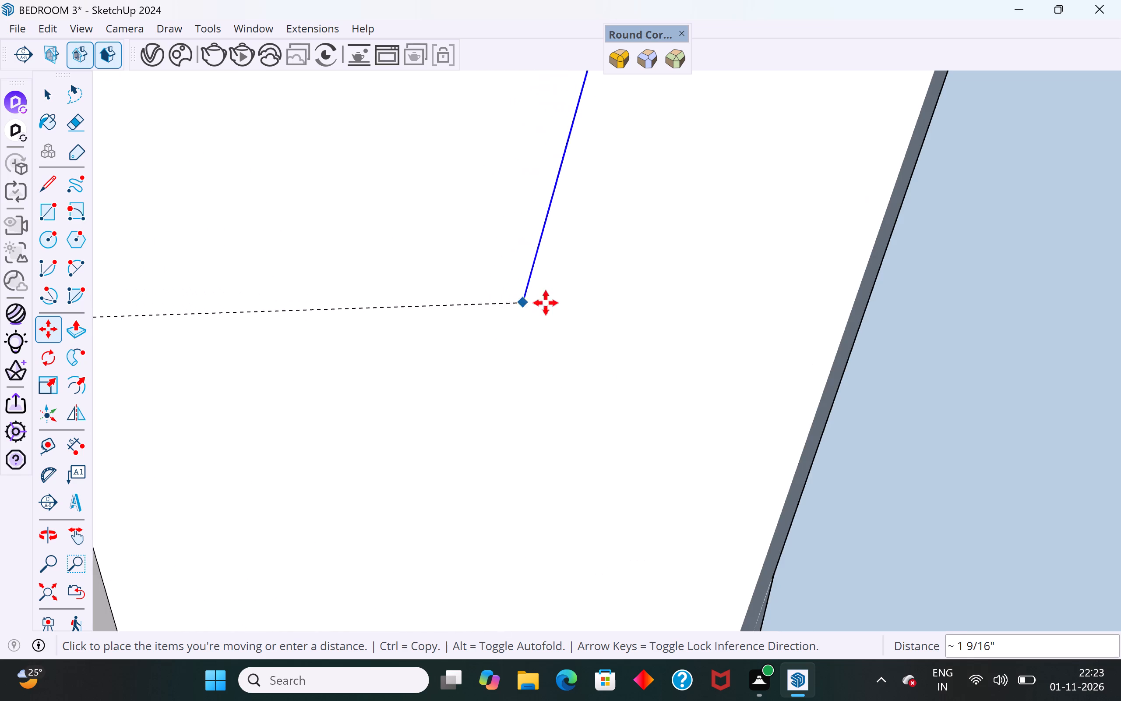
scroll(568, 308, down, 5)
click(581, 315)
scroll(585, 312, down, 6)
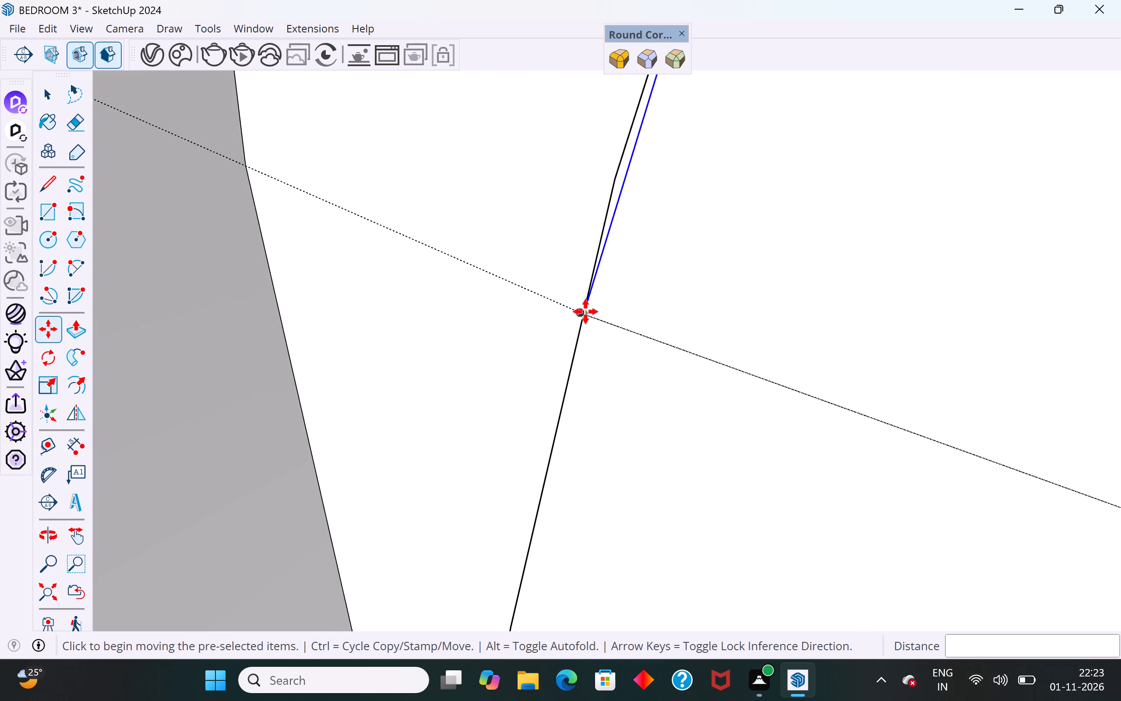
scroll(585, 312, down, 20)
scroll(585, 312, down, 9)
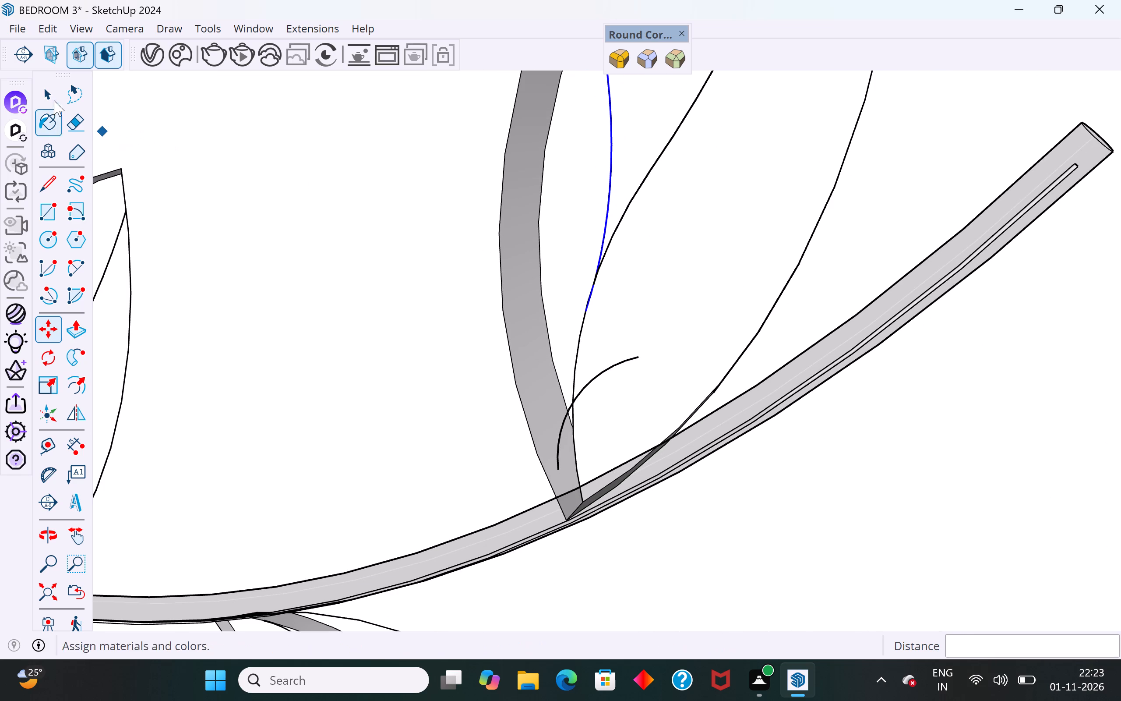
Move the topmost leaf's side vein nearer its base about 15/16" so that its lower end joins the midrib.
click(54, 99)
click(564, 423)
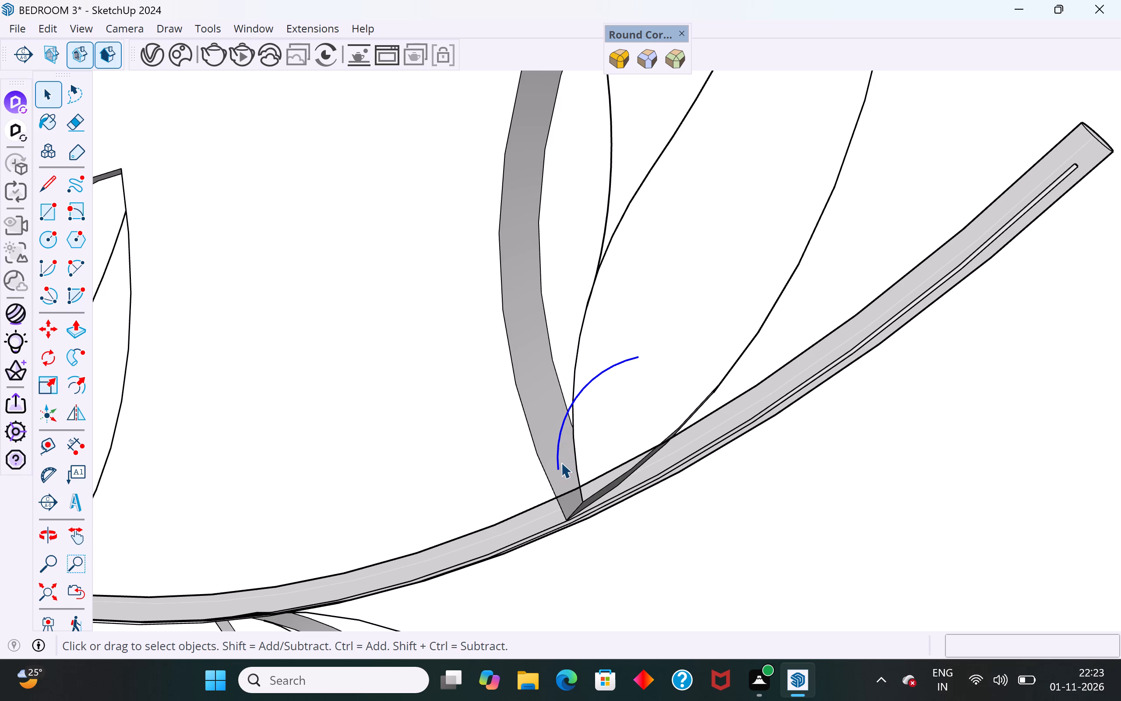
key(m)
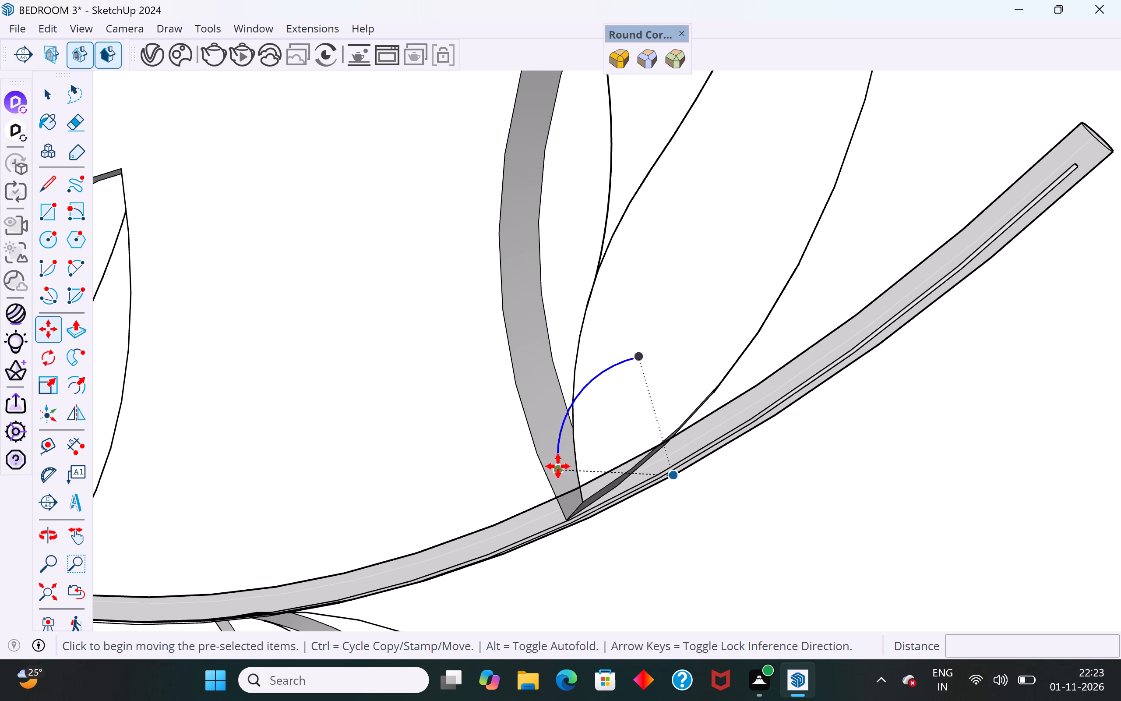
scroll(558, 466, up, 12)
click(557, 481)
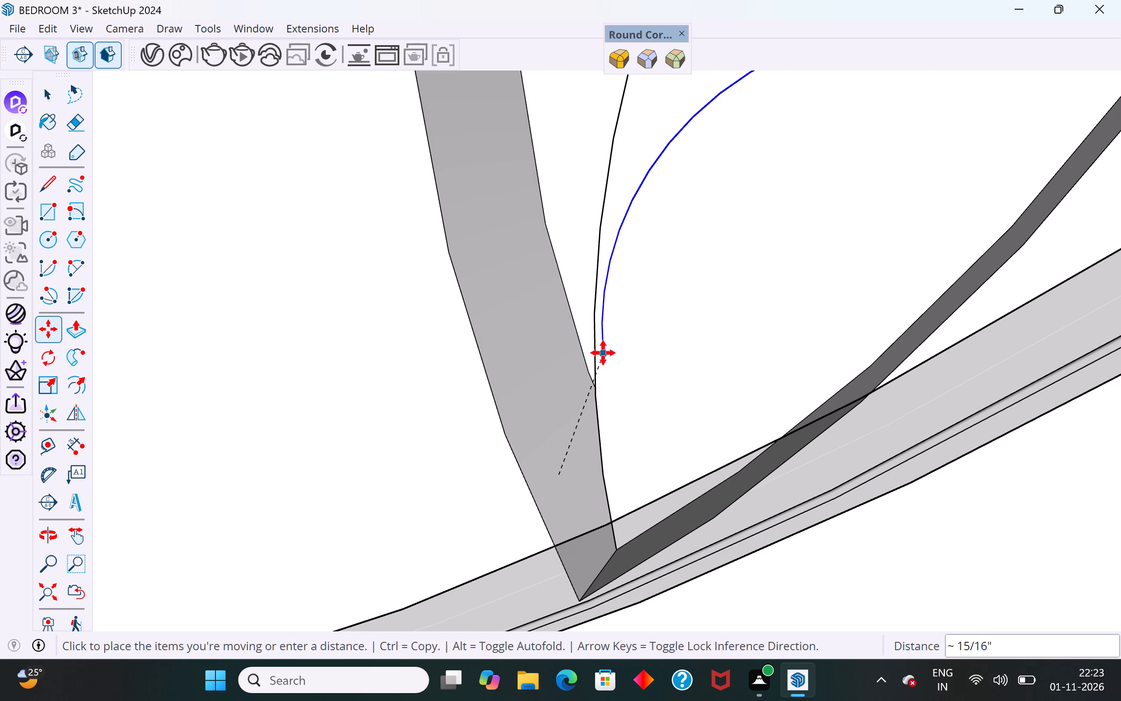
click(597, 350)
scroll(764, 466, down, 20)
scroll(764, 466, down, 2)
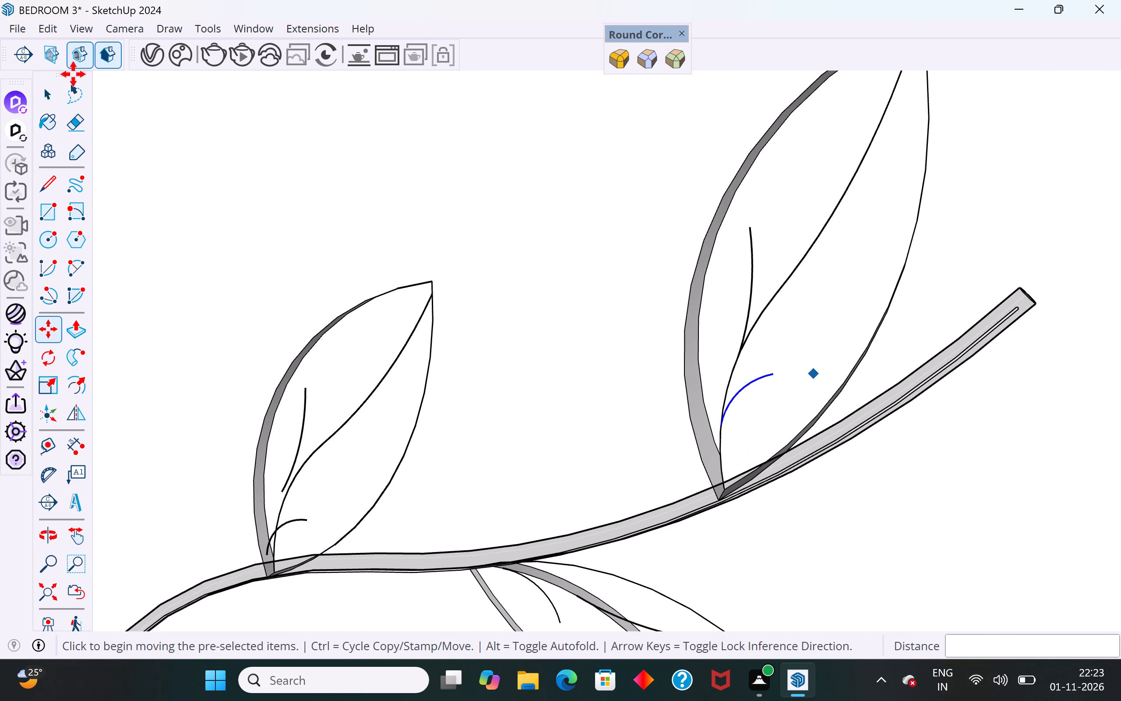
On the next leaf down above the stem, move the side vein nearer the base about 11/16" onto the midrib.
click(45, 92)
scroll(709, 330, down, 7)
scroll(471, 432, up, 5)
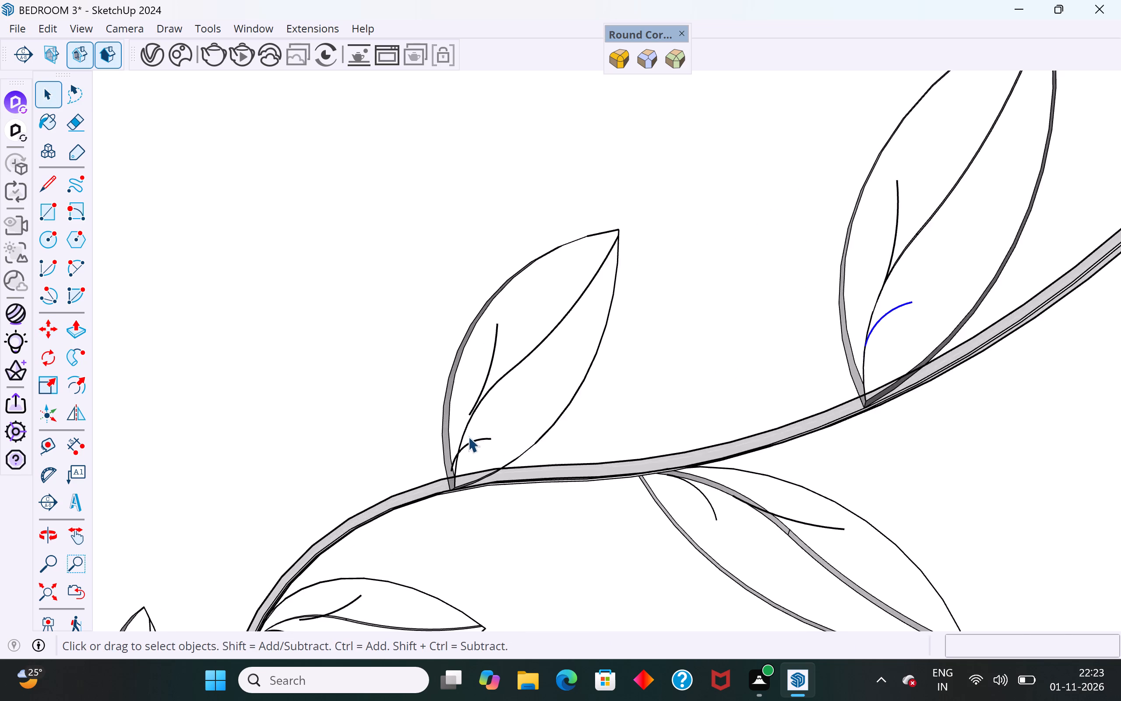
scroll(468, 436, up, 8)
click(448, 476)
key(m)
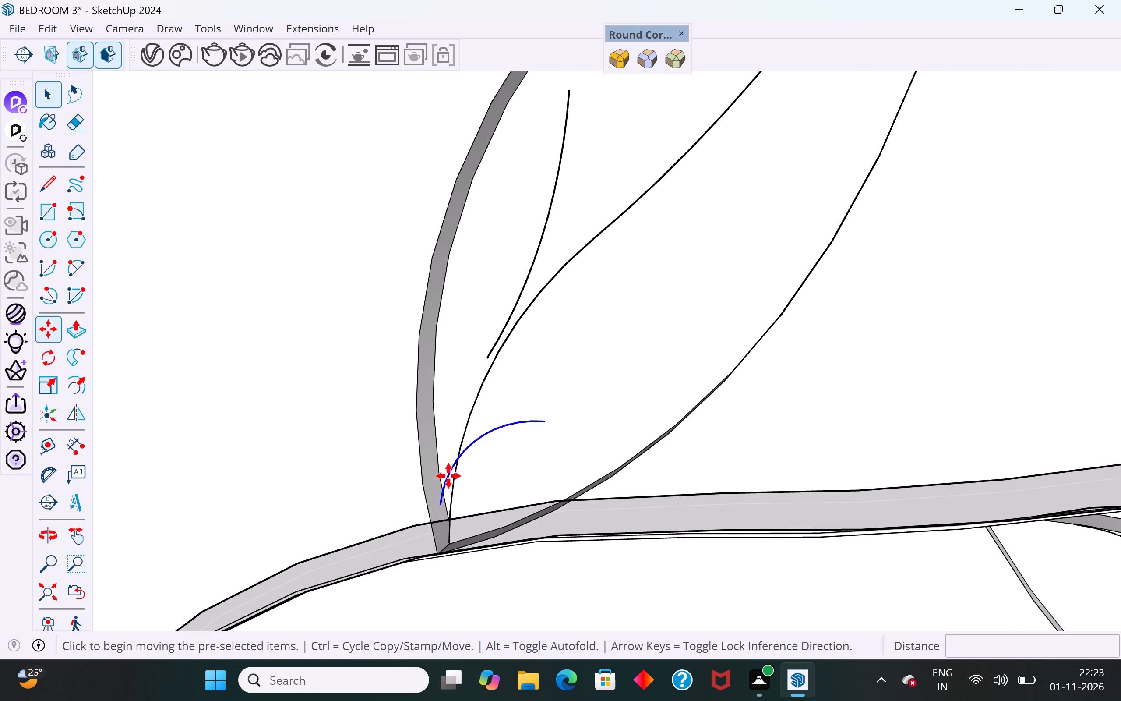
click(442, 503)
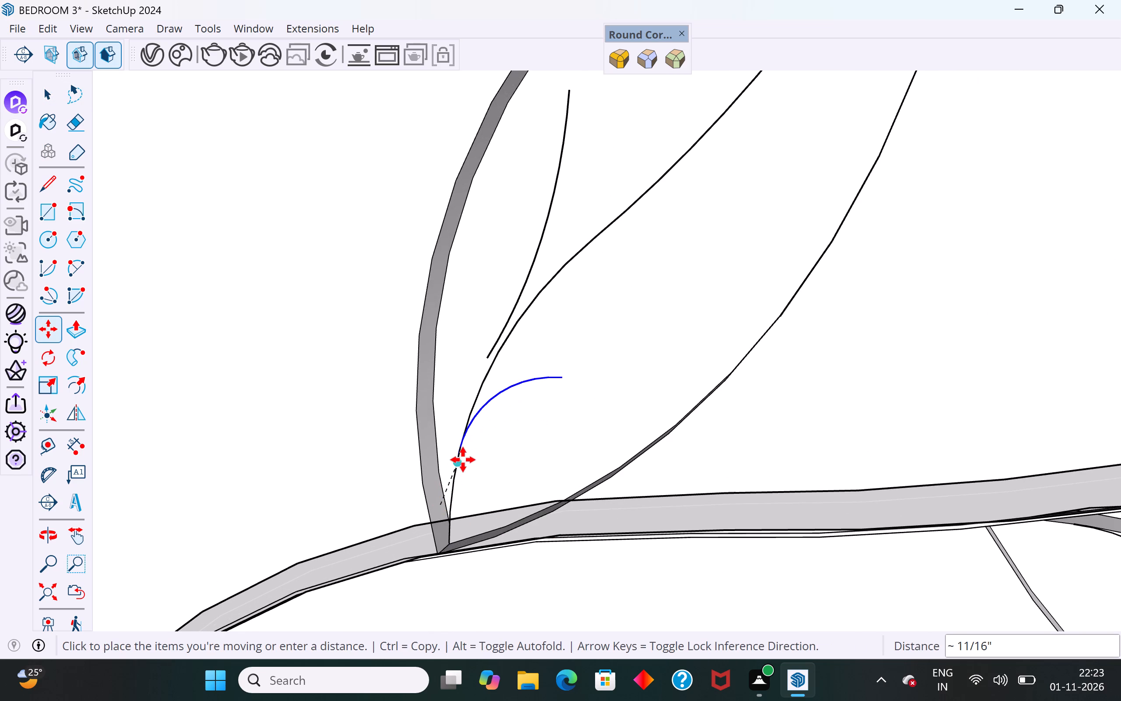
click(463, 460)
middle_drag(482, 476, 679, 453)
Move the same leaf's side vein nearer its tip about 3/8" so that its lower end meets the midrib.
click(51, 96)
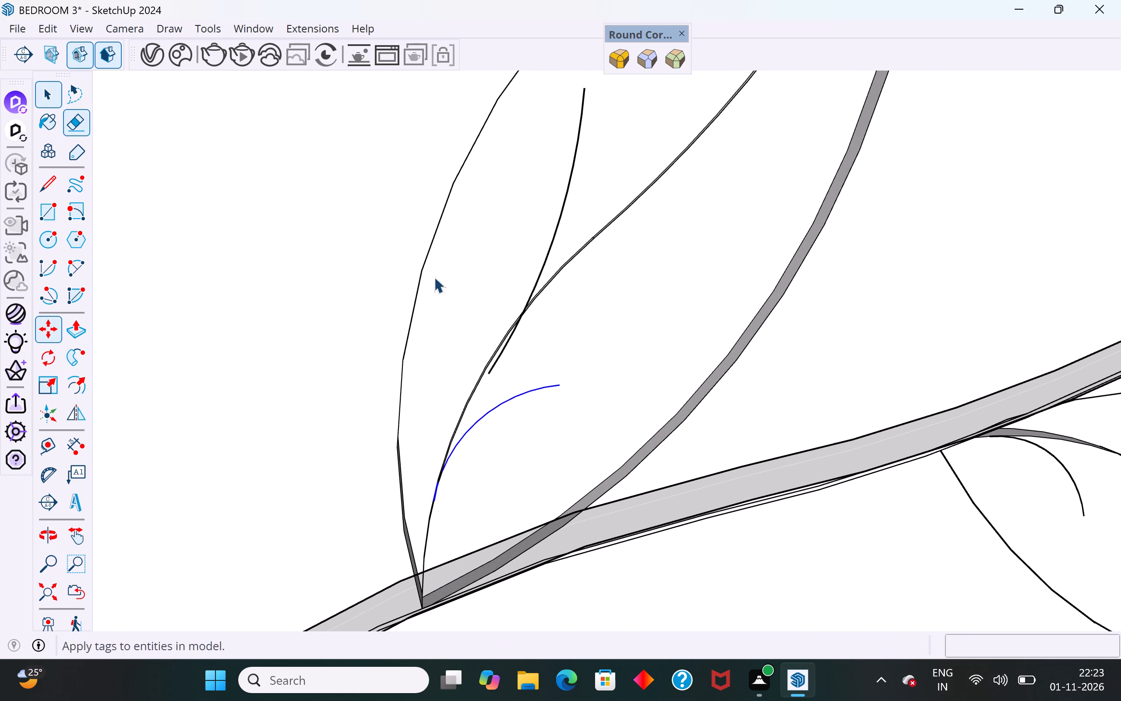
click(542, 268)
scroll(554, 333, up, 1)
middle_drag(554, 333, 306, 344)
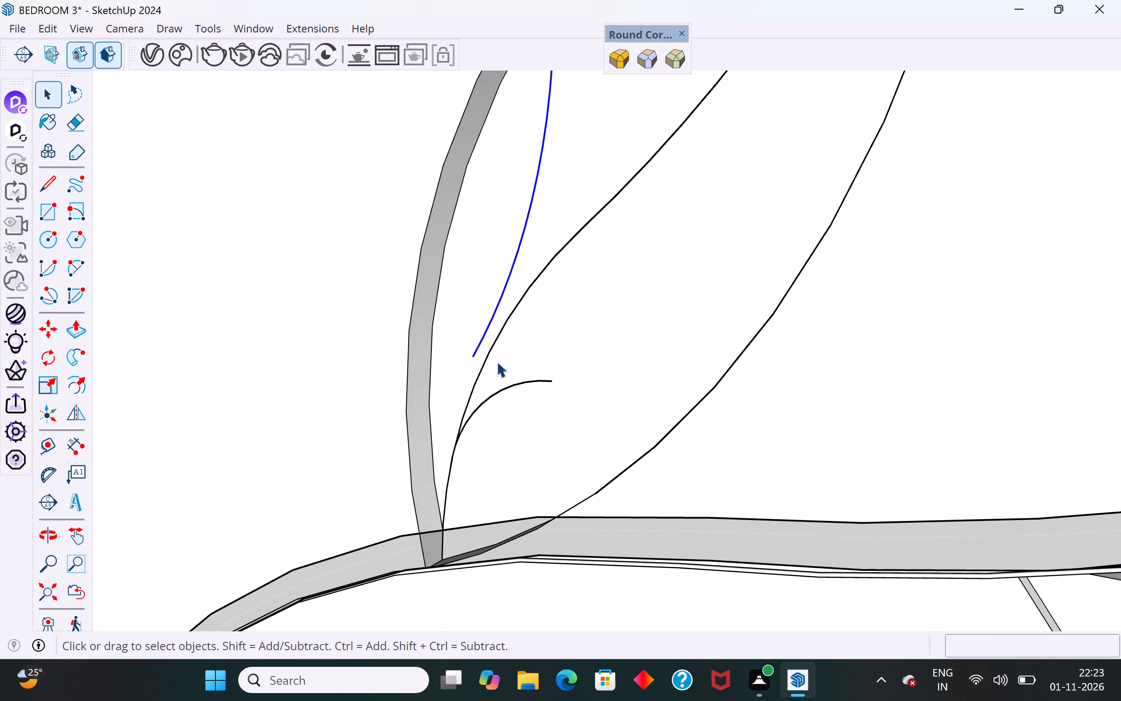
key(m)
click(472, 357)
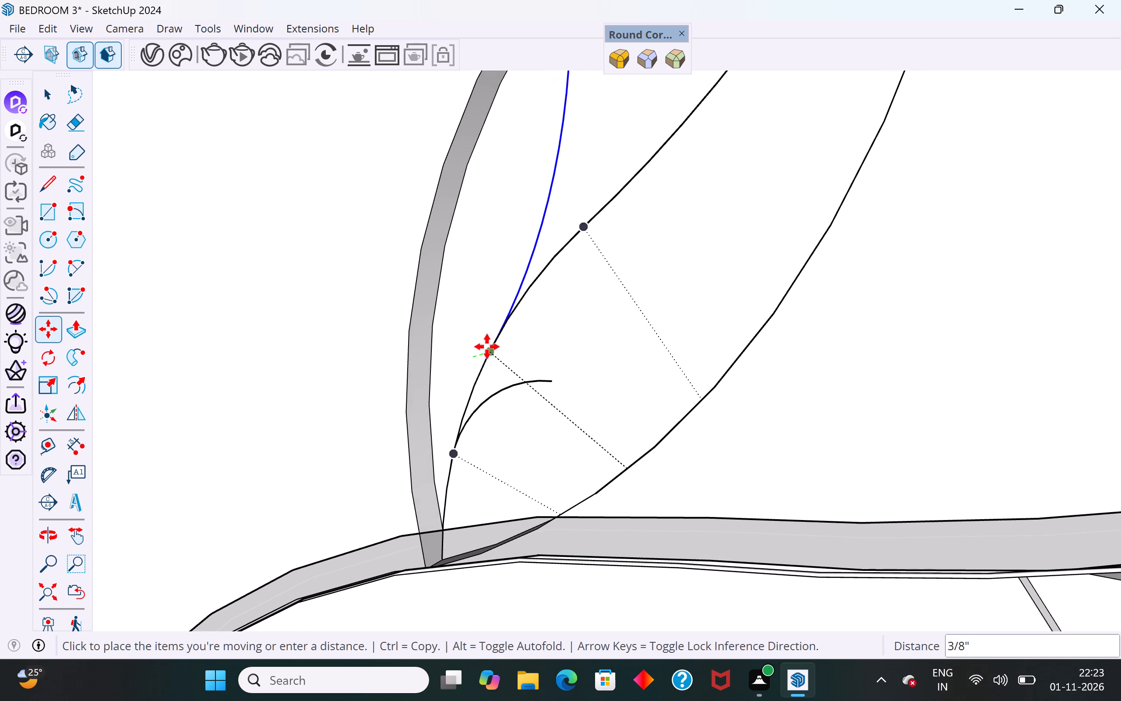
click(491, 344)
scroll(509, 505, down, 14)
scroll(613, 417, down, 8)
scroll(698, 349, up, 1)
scroll(735, 275, down, 2)
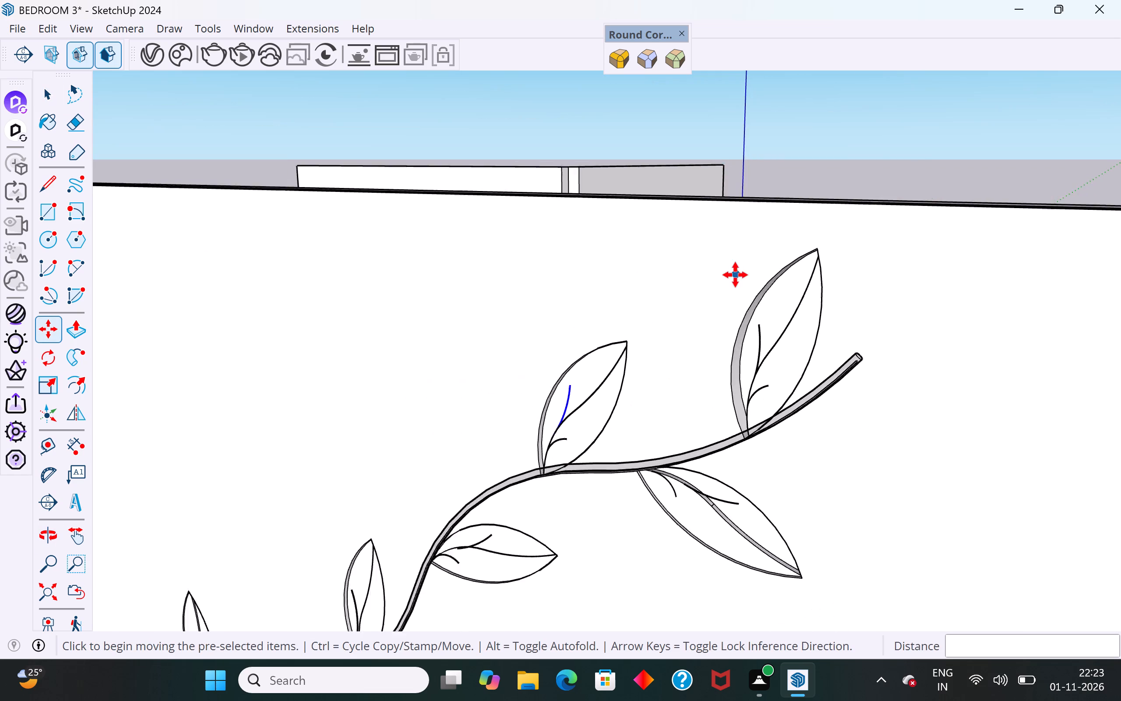
scroll(735, 275, down, 3)
middle_drag(708, 411, 712, 118)
Examine the upper leaves from several angles to check how their side veins meet the midribs.
click(48, 89)
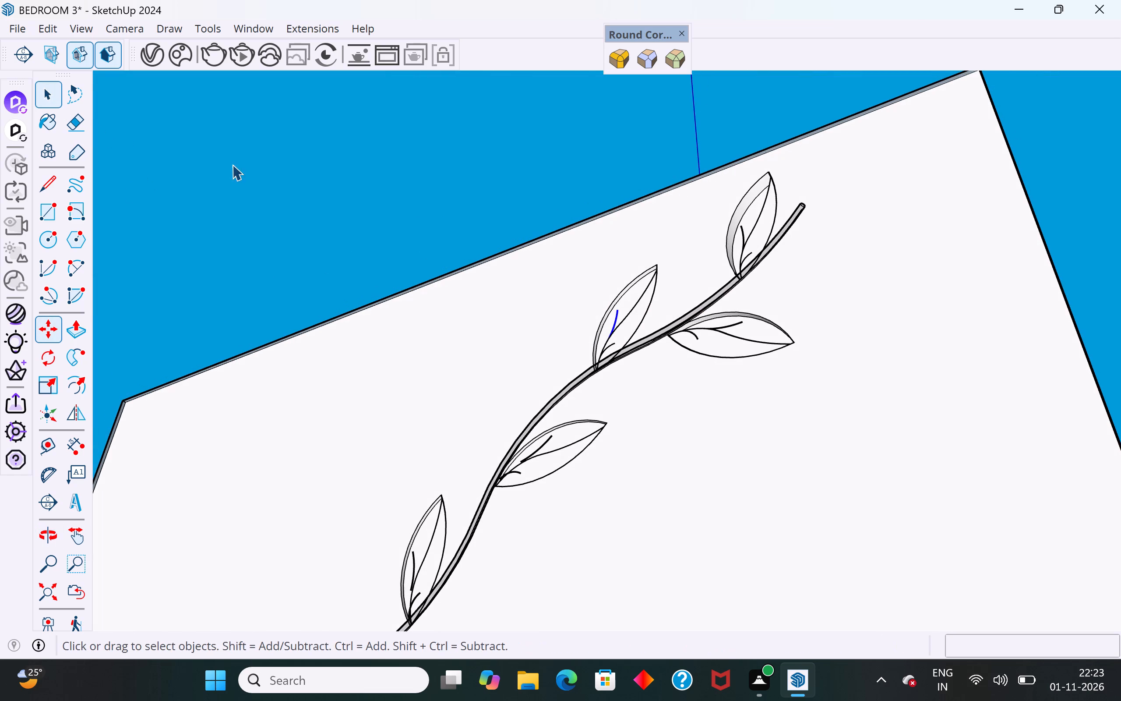
click(308, 165)
scroll(708, 355, up, 11)
middle_drag(761, 301, 730, 115)
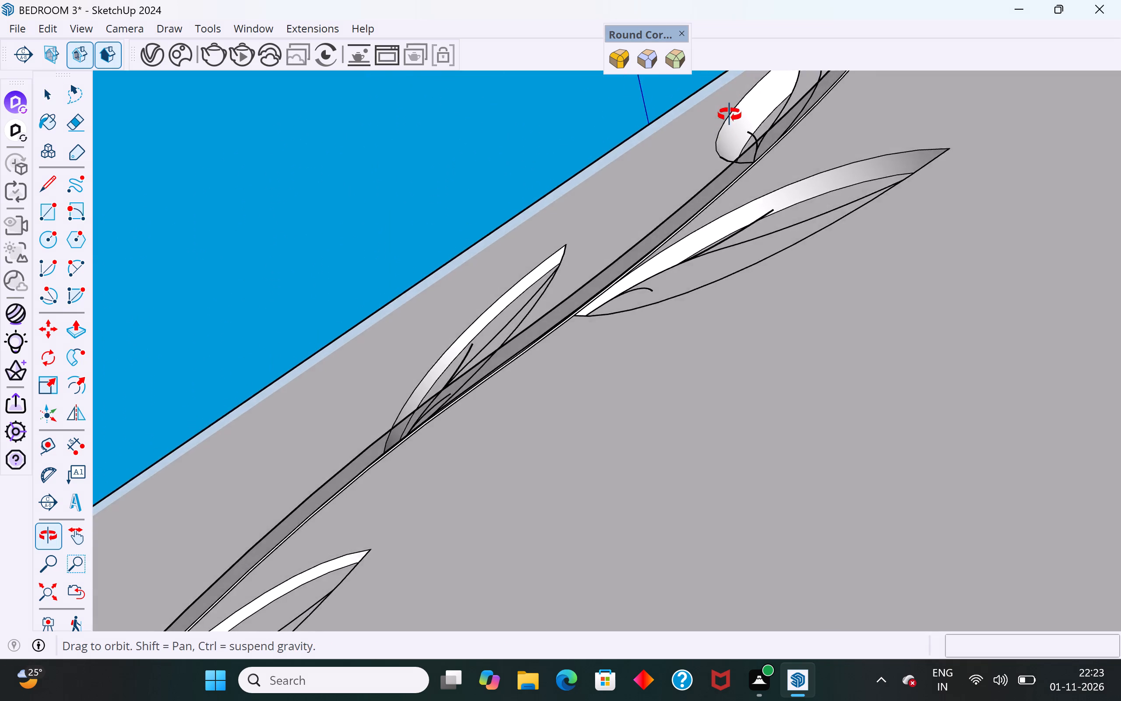
middle_drag(730, 115, 627, 257)
scroll(632, 482, down, 12)
scroll(721, 308, up, 11)
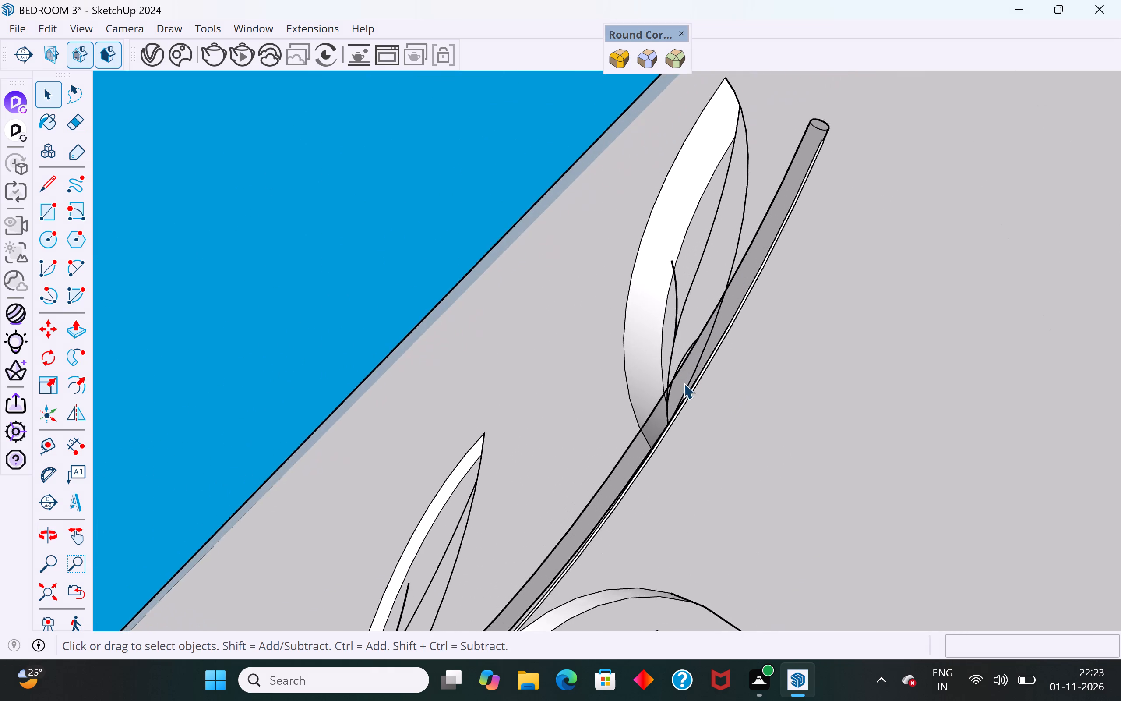
middle_drag(684, 383, 788, 575)
scroll(670, 421, up, 7)
middle_drag(697, 327, 728, 631)
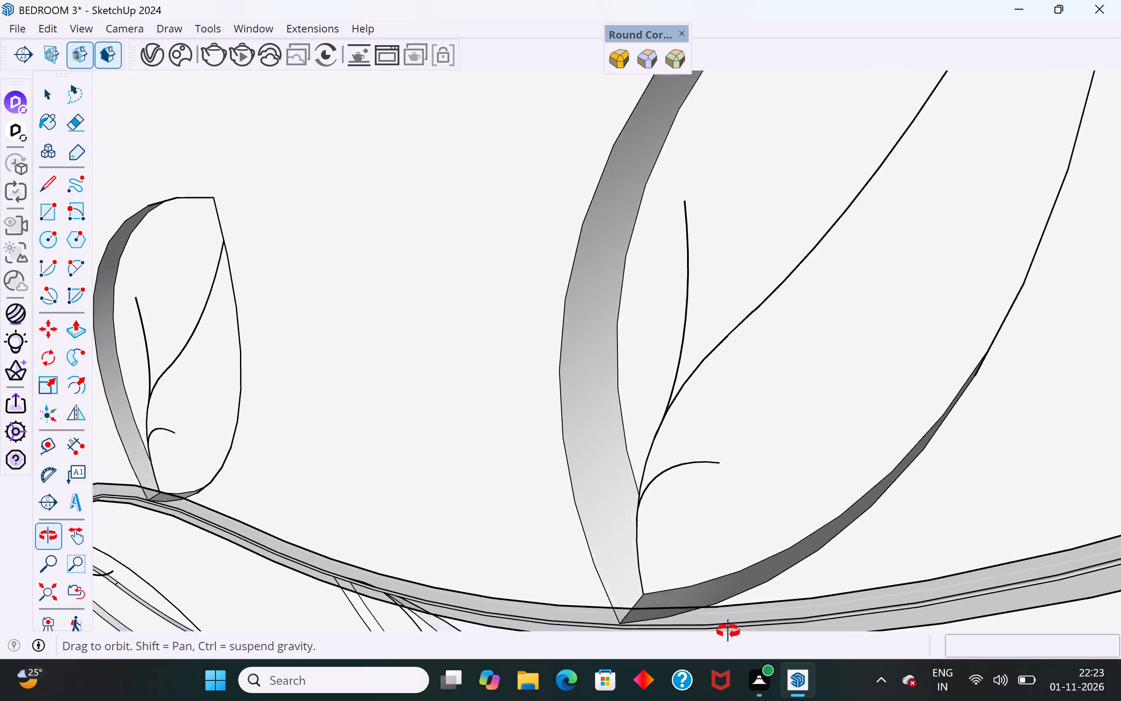
middle_drag(728, 631, 915, 669)
scroll(913, 320, down, 20)
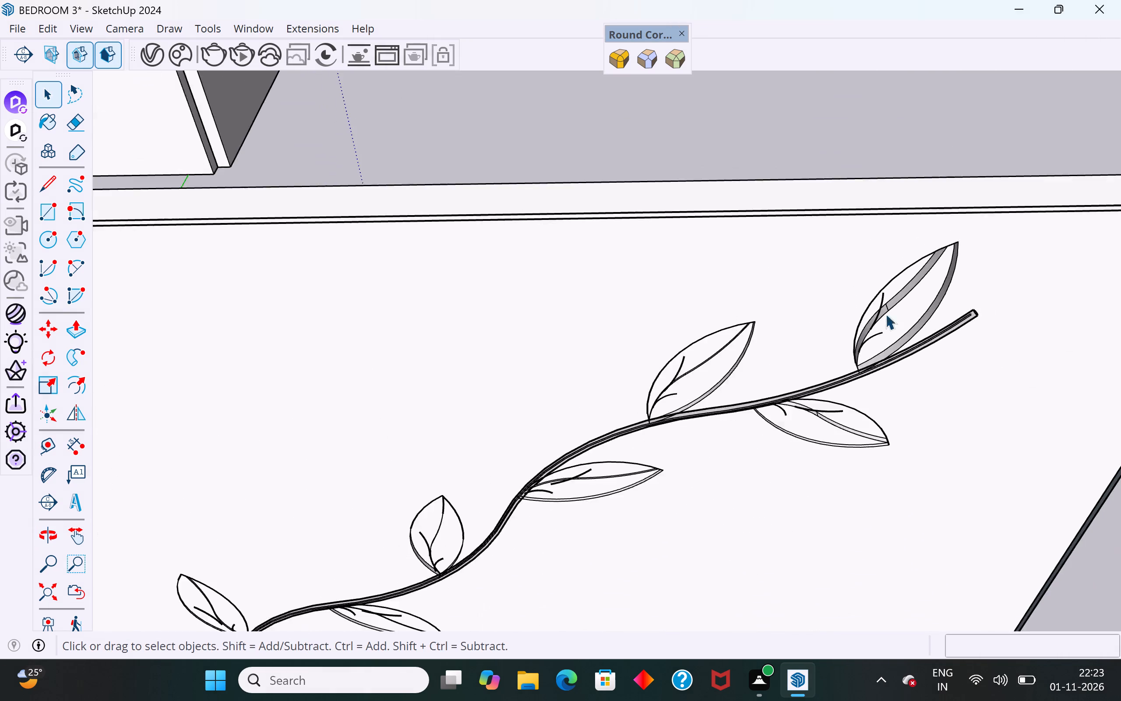
scroll(630, 524, up, 13)
scroll(636, 606, down, 6)
On the second leaf down below the stem, move the side vein nearer the base about 1/4" onto the midrib.
middle_drag(641, 507, 589, 154)
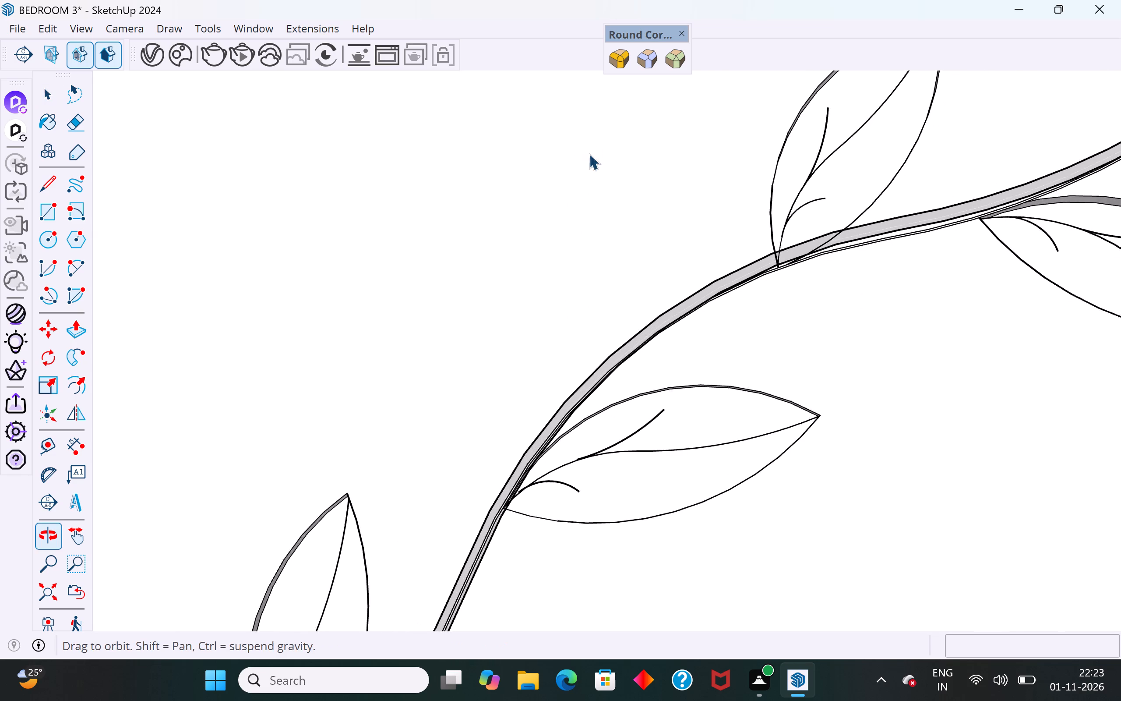
scroll(566, 478, up, 3)
middle_drag(587, 462, 479, 243)
middle_drag(541, 559, 513, 355)
scroll(512, 462, up, 4)
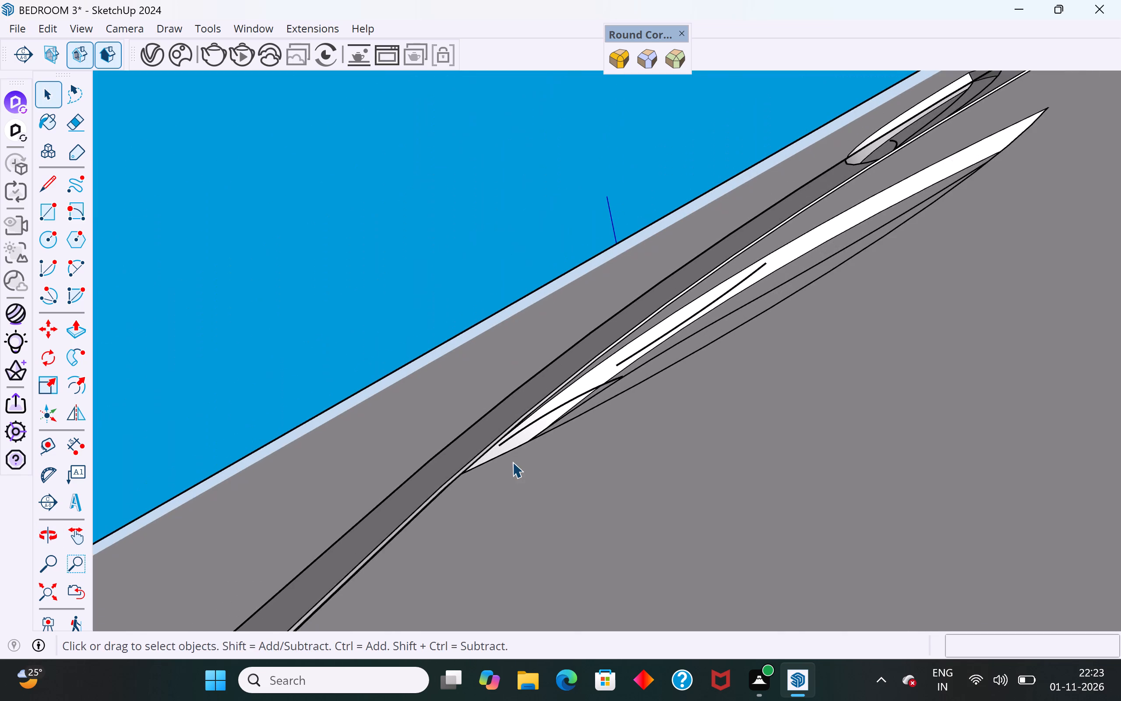
middle_drag(512, 462, 546, 525)
scroll(503, 468, up, 8)
click(504, 432)
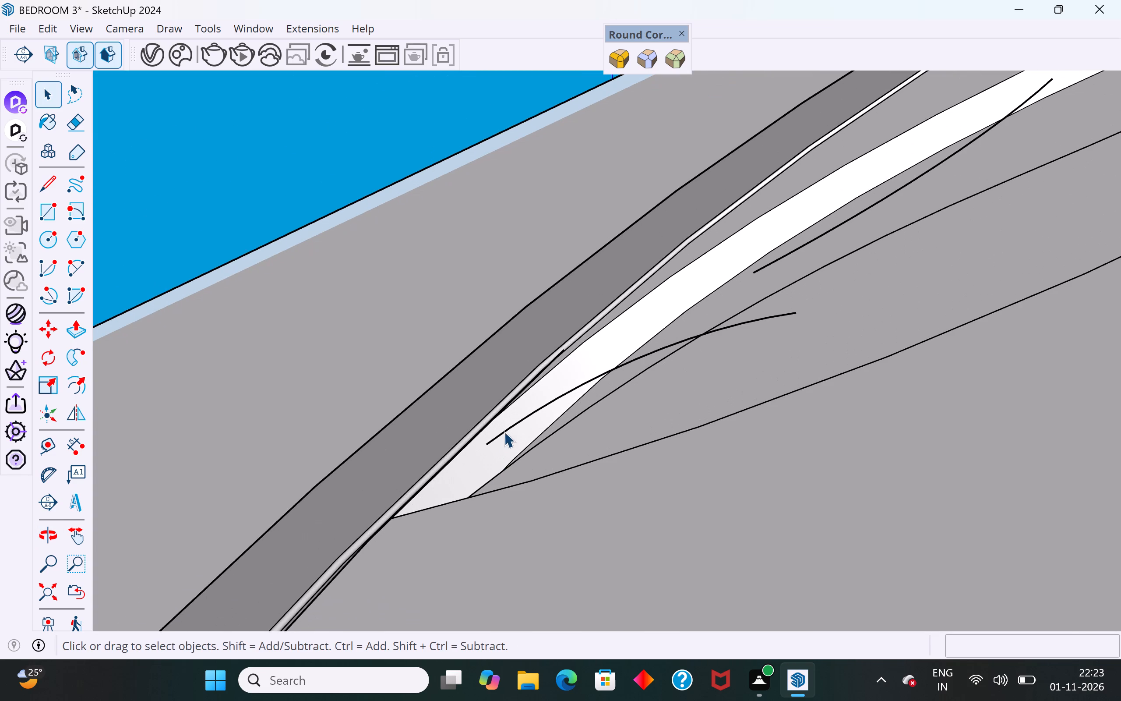
key(m)
click(487, 446)
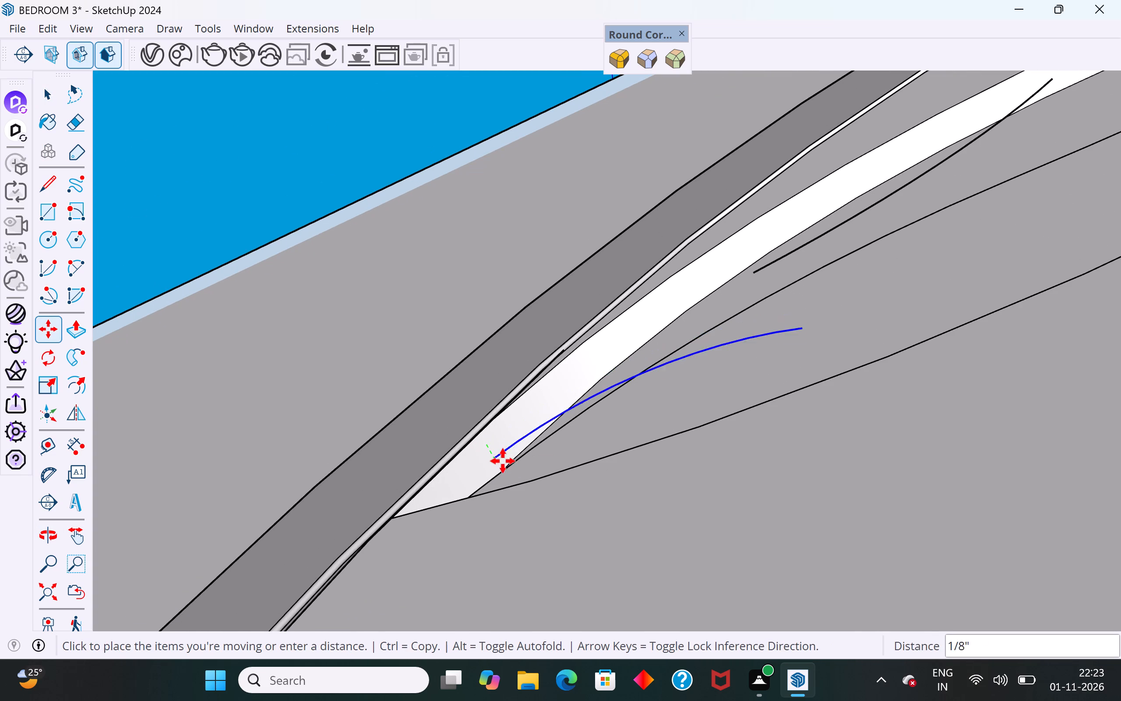
scroll(506, 463, up, 3)
middle_drag(506, 463, 645, 605)
scroll(645, 605, up, 1)
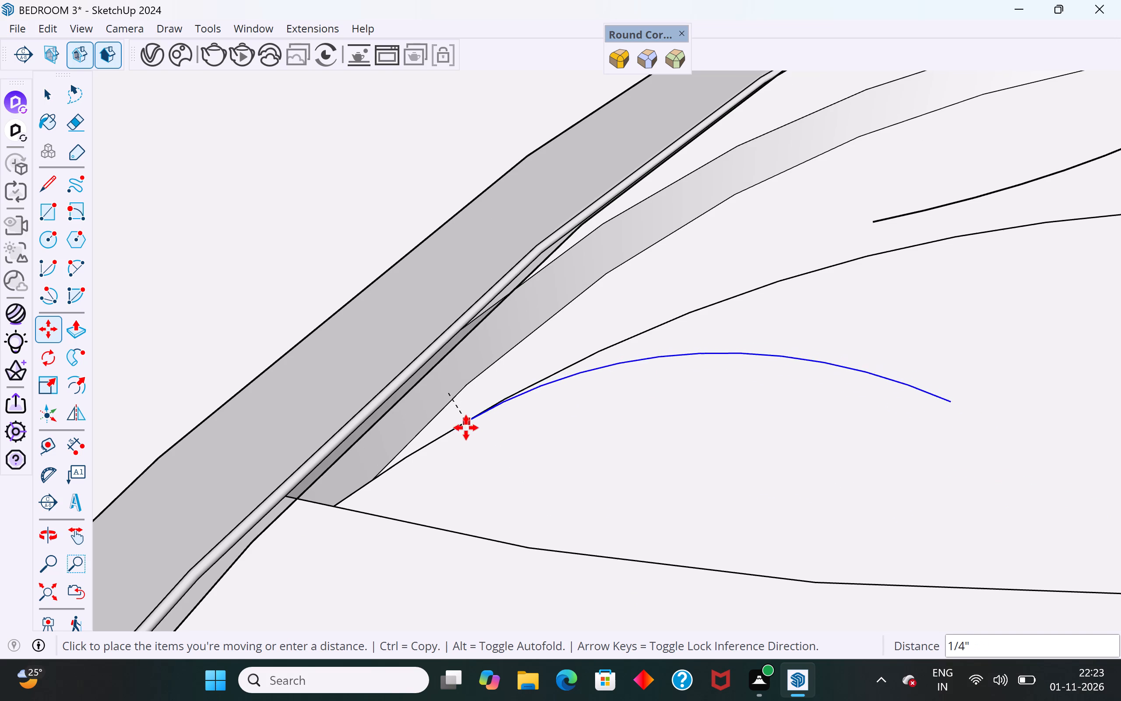
click(464, 428)
scroll(542, 622, down, 6)
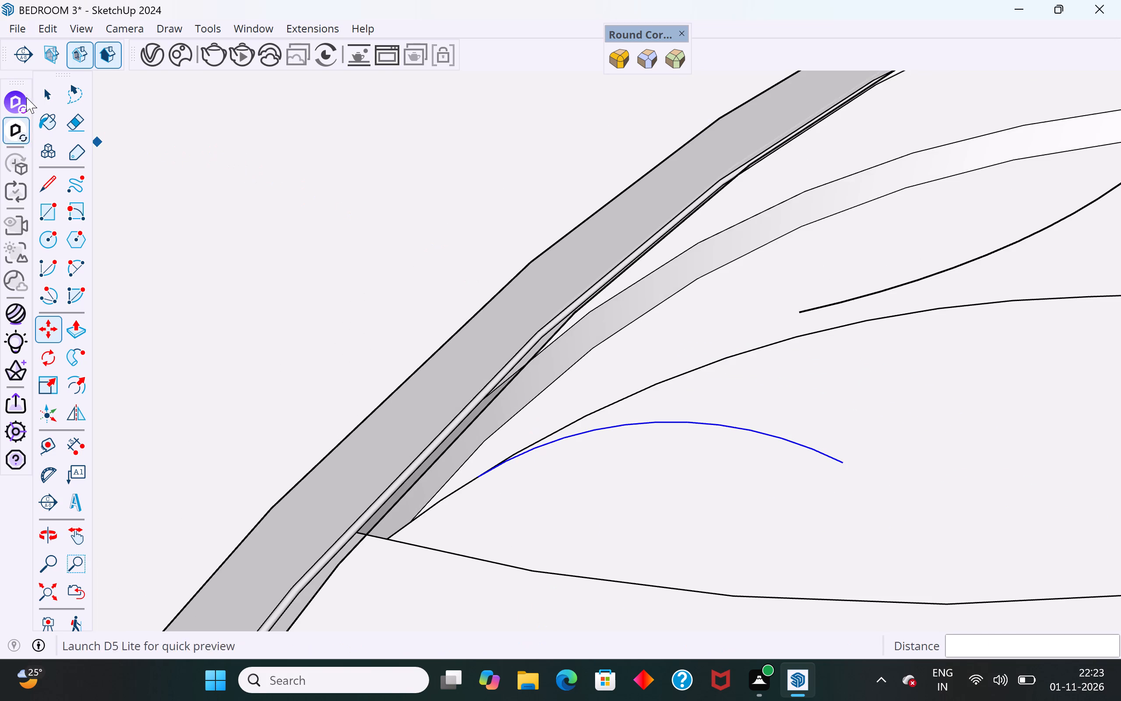
Move the same leaf's side vein nearer its tip about 1/4" so that its end meets the midrib.
click(51, 94)
scroll(430, 471, down, 6)
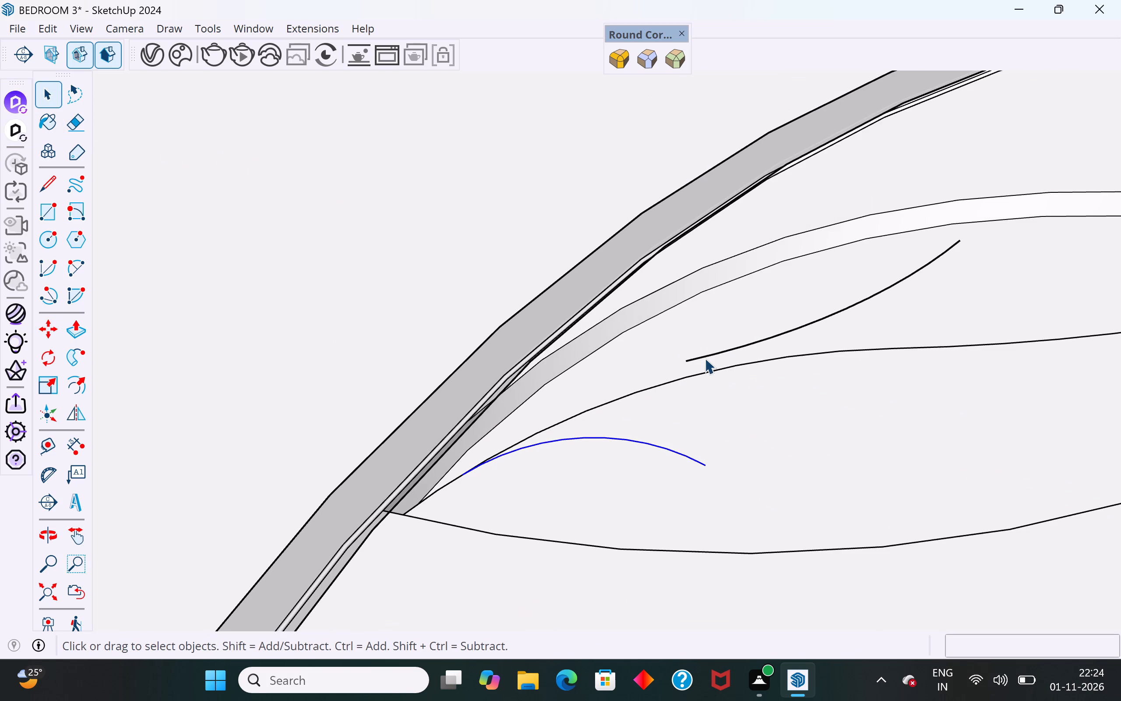
click(705, 358)
middle_drag(752, 396, 606, 273)
key(m)
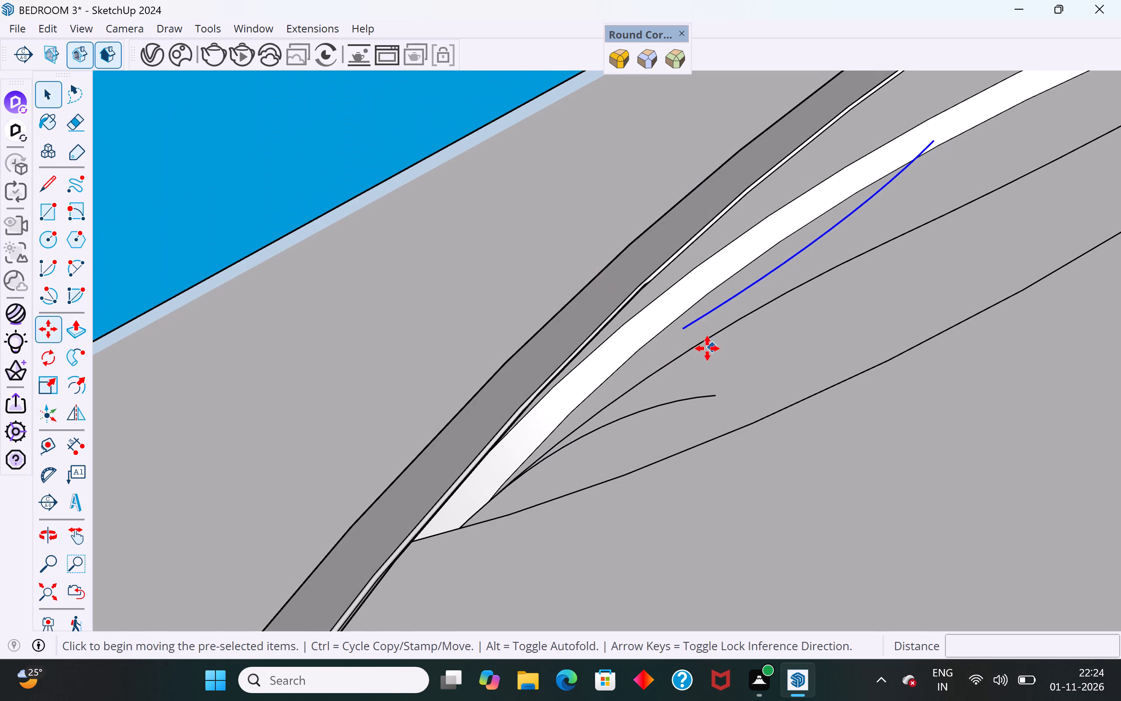
click(681, 325)
click(698, 343)
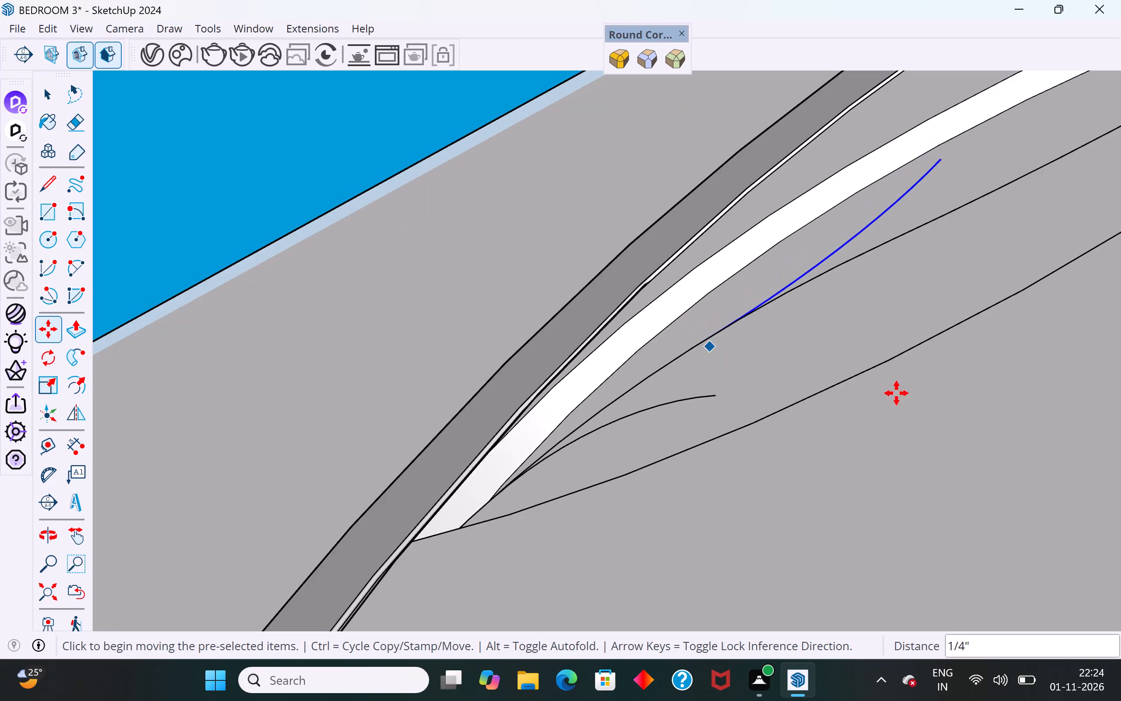
scroll(945, 417, down, 20)
scroll(945, 417, down, 6)
scroll(615, 316, down, 5)
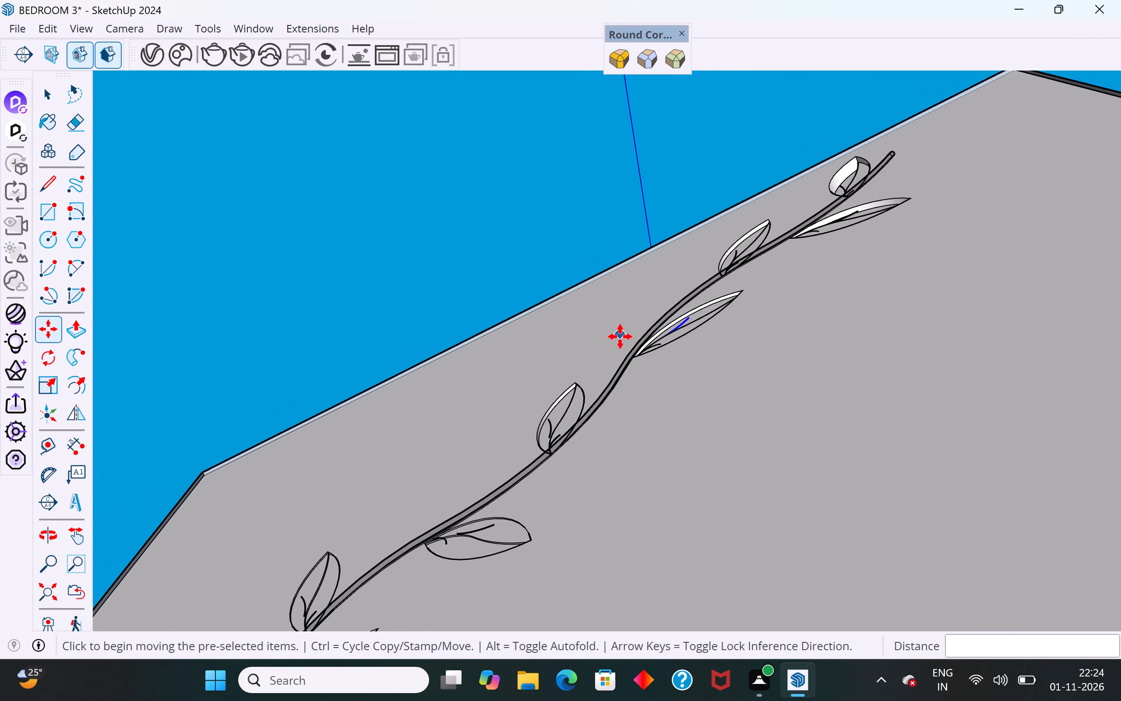
Inspect the middle leaf below the upper pairs from several angles to check how its side veins meet the midrib.
middle_drag(615, 368, 634, 634)
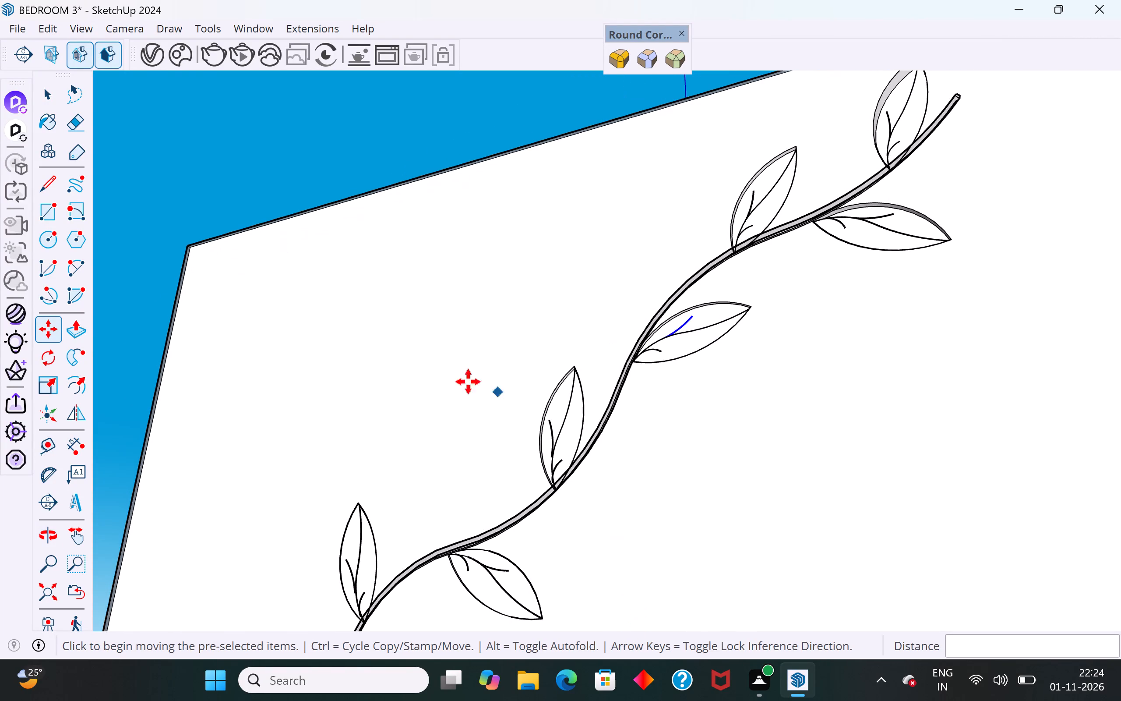
click(56, 106)
click(216, 123)
scroll(614, 365, down, 2)
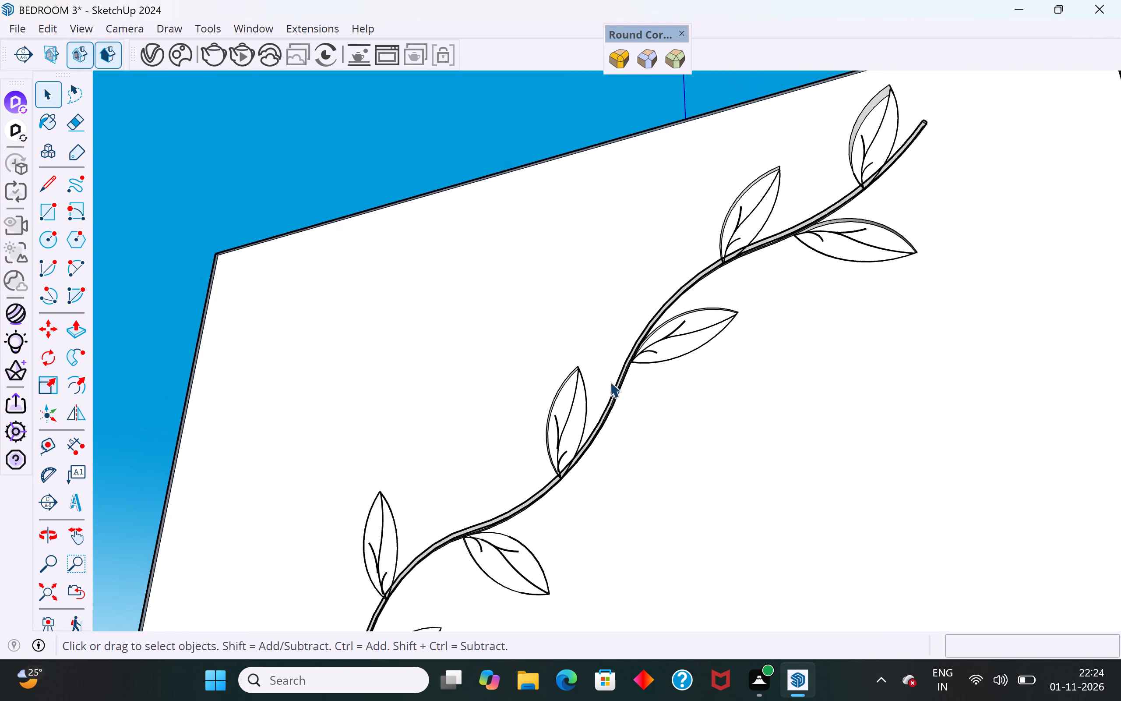
scroll(610, 382, down, 4)
scroll(599, 435, up, 16)
middle_drag(582, 468, 384, 394)
scroll(538, 492, up, 2)
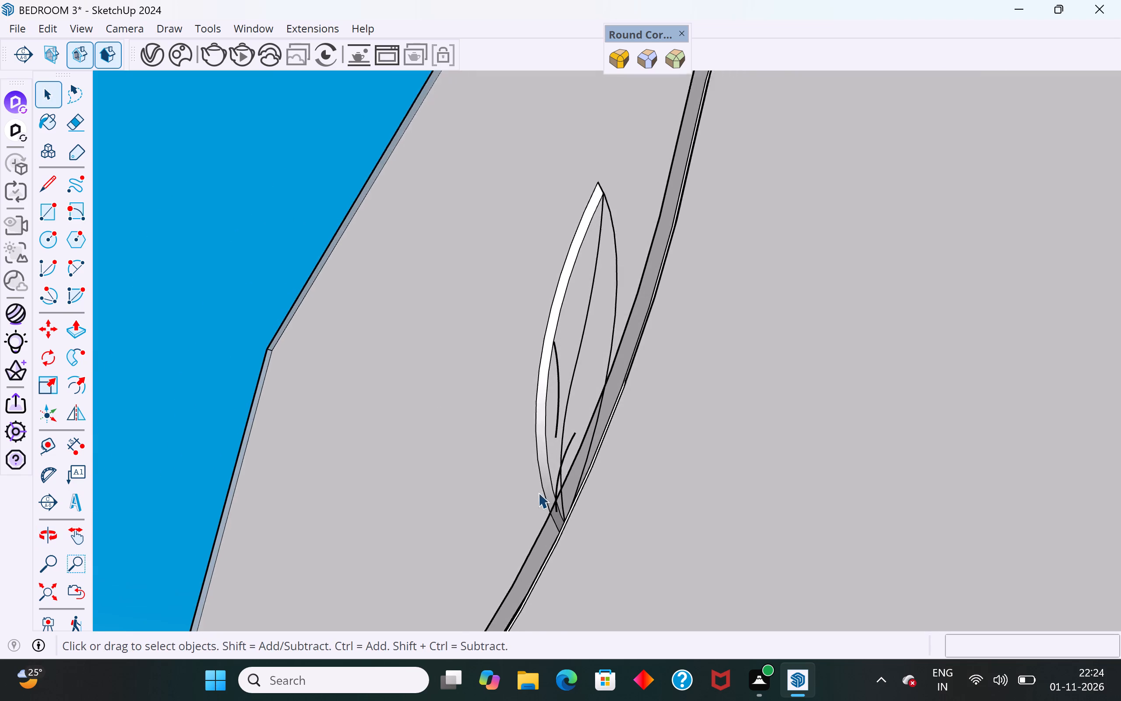
scroll(538, 492, up, 7)
middle_drag(630, 471, 855, 664)
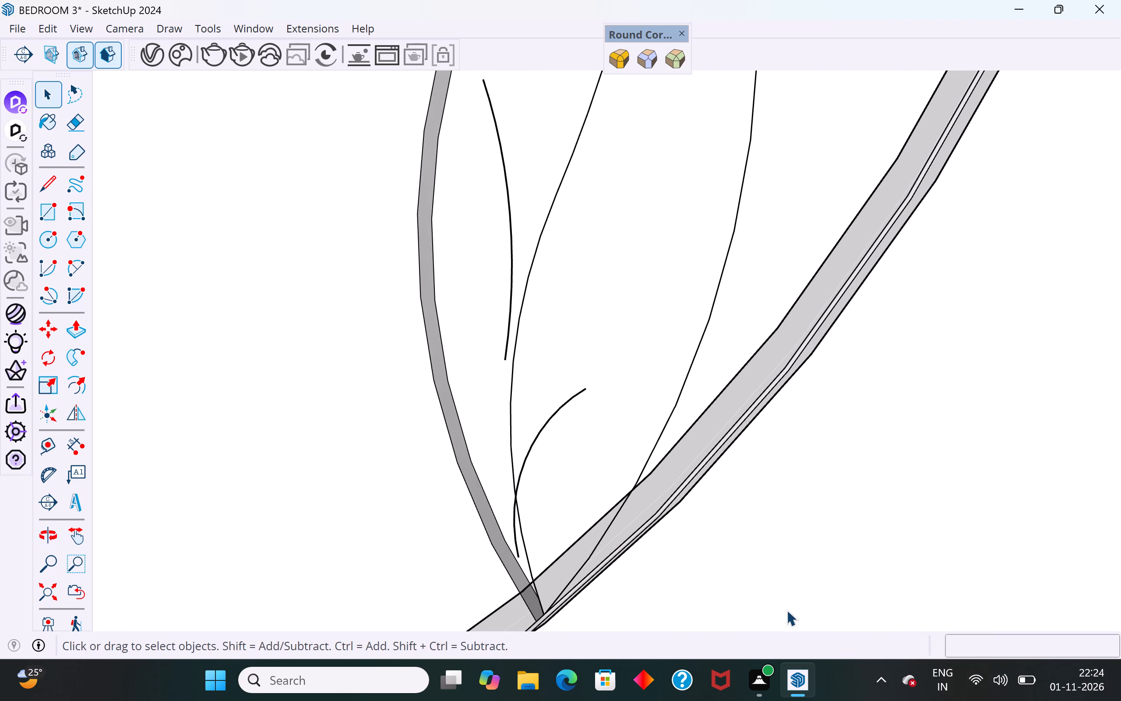
scroll(528, 513, up, 3)
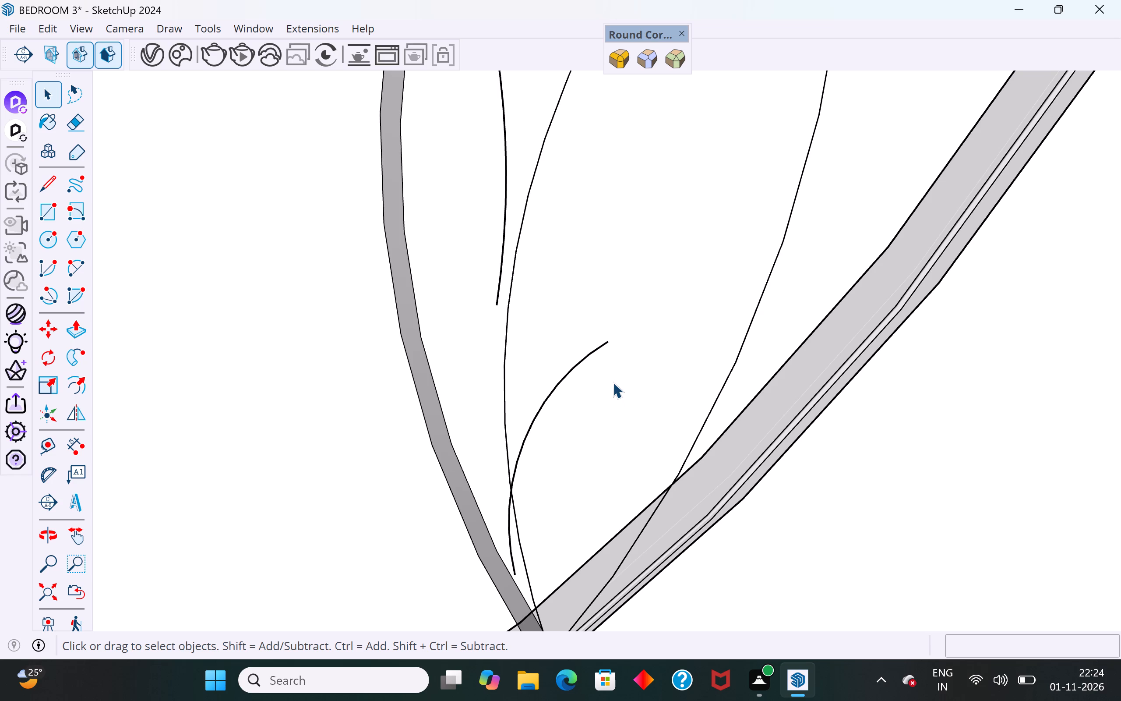
scroll(585, 436, up, 3)
scroll(661, 438, down, 13)
middle_drag(654, 478, 496, 251)
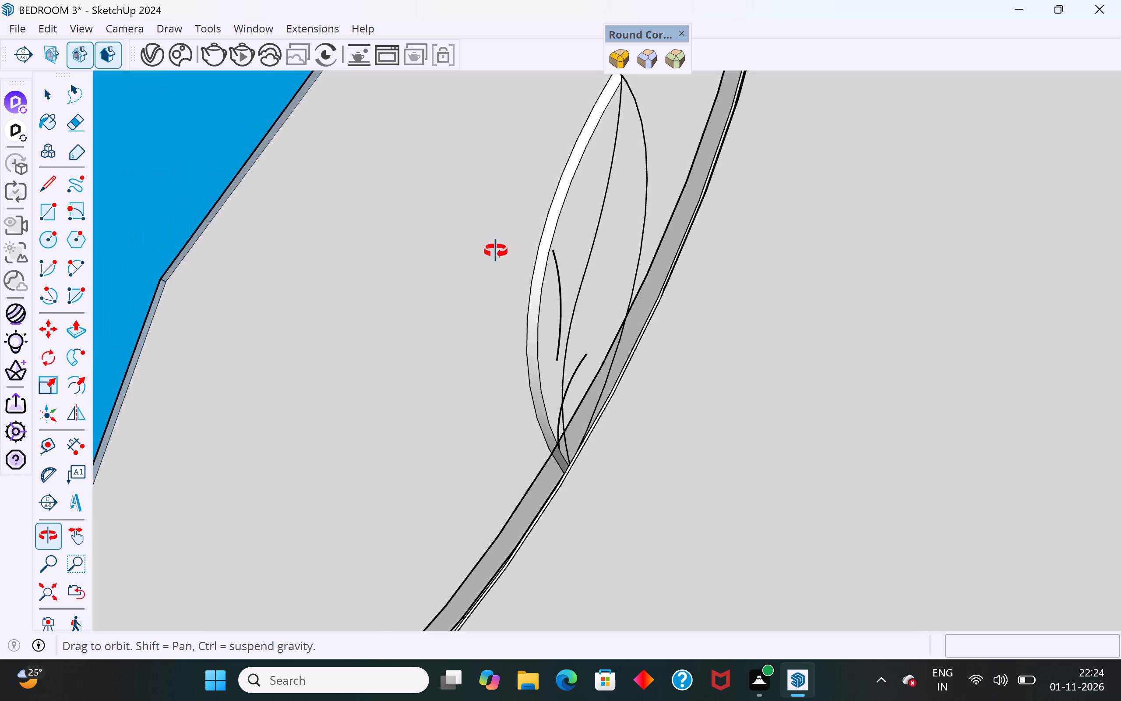
middle_drag(496, 251, 505, 237)
scroll(601, 367, up, 3)
middle_drag(570, 496, 913, 285)
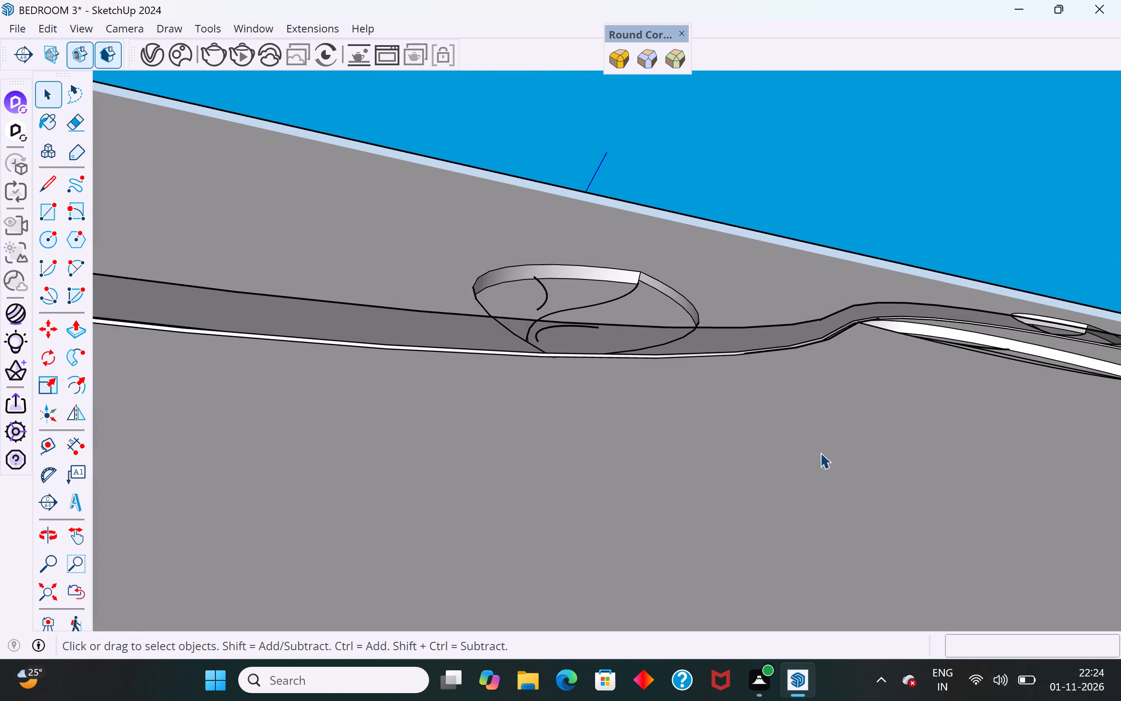
scroll(820, 453, down, 6)
middle_drag(931, 439, 647, 503)
scroll(776, 442, down, 20)
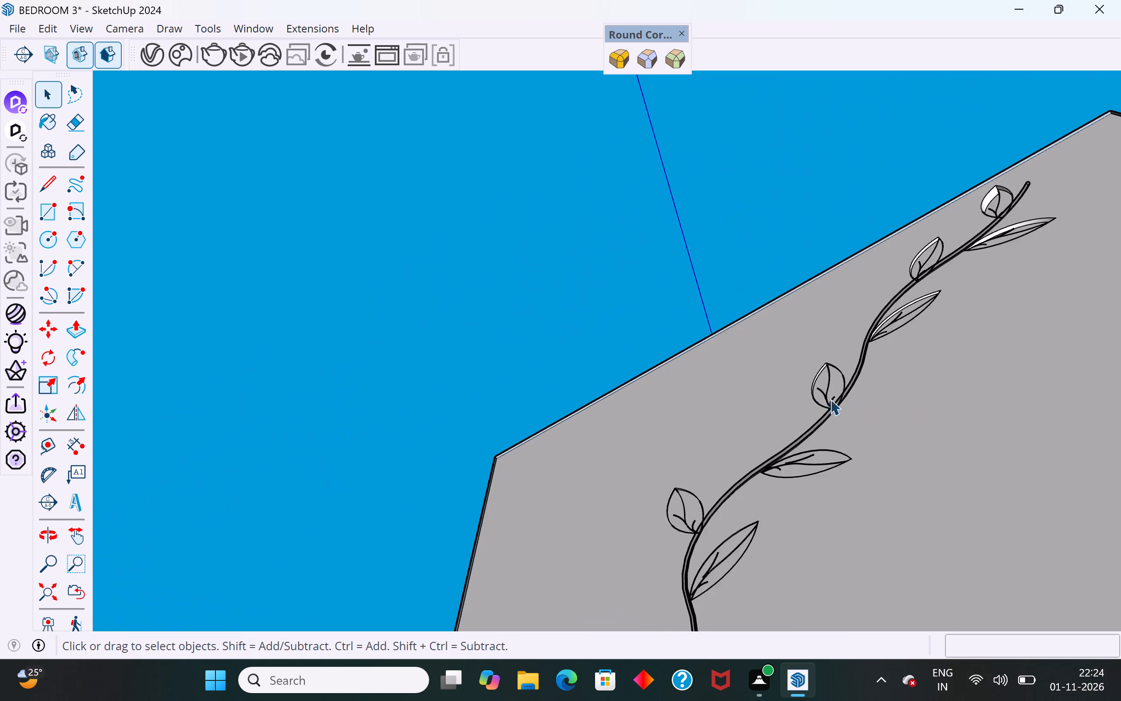
Review the whole vine panel and its lower leaves from several angles for side veins that miss their midribs.
scroll(830, 399, down, 7)
middle_drag(751, 340, 853, 227)
middle_drag(906, 545, 859, 590)
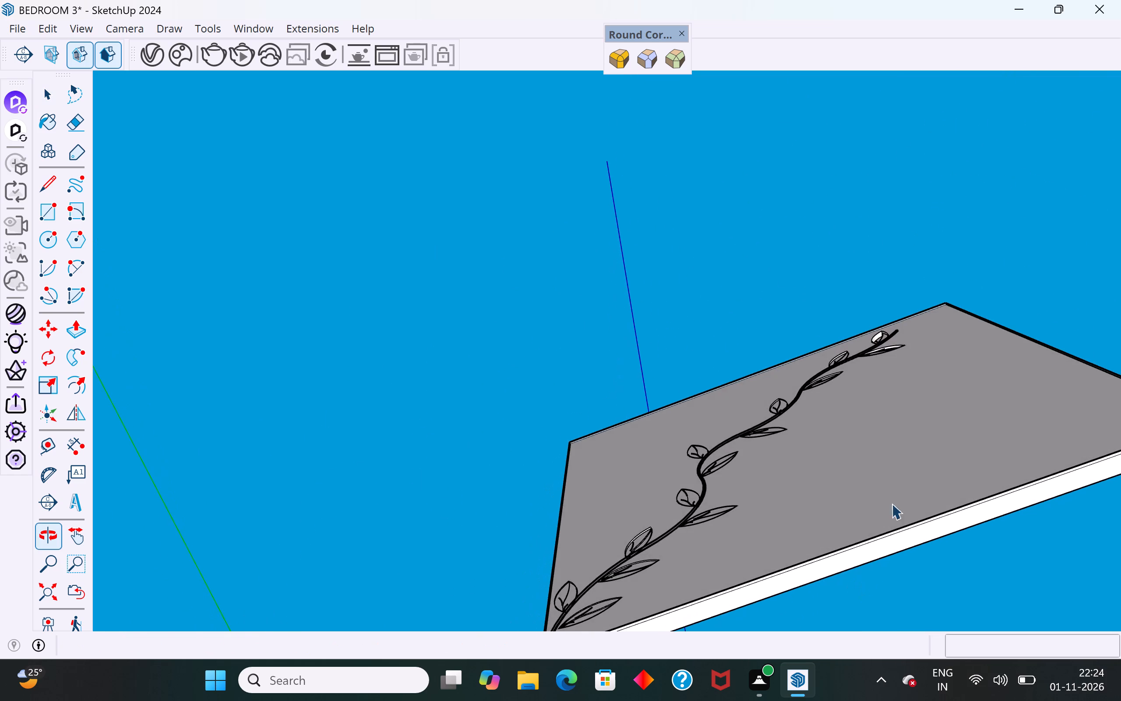
scroll(941, 322, down, 7)
scroll(927, 467, down, 5)
scroll(617, 446, down, 7)
scroll(705, 384, down, 11)
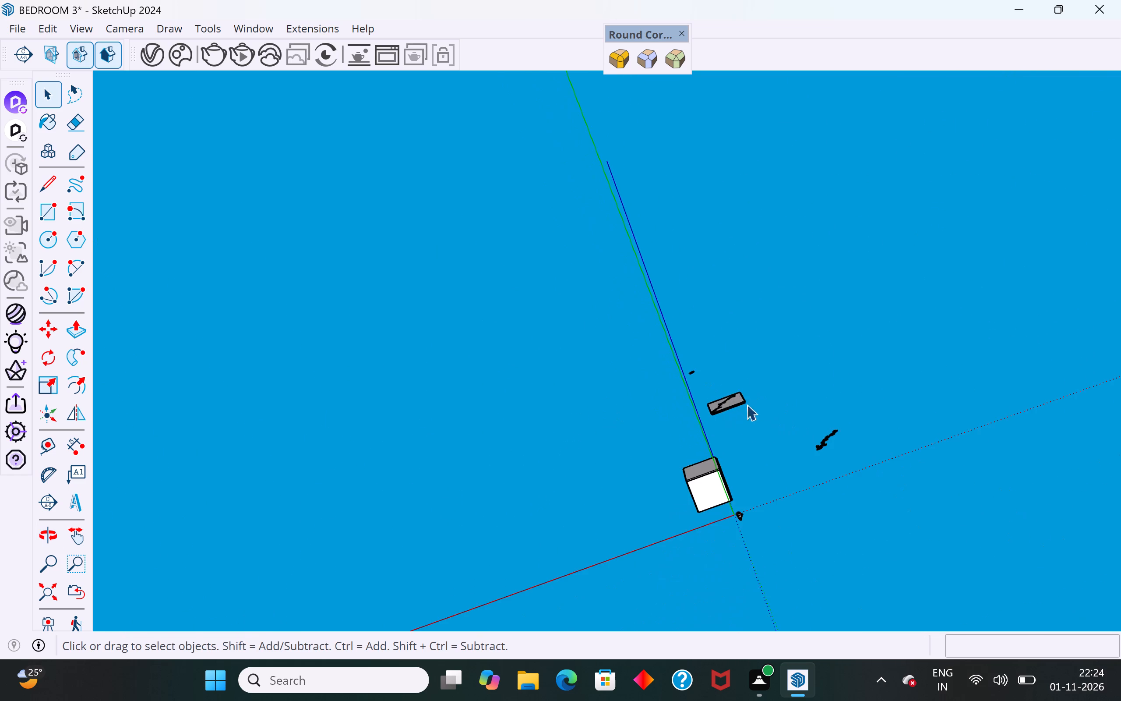
middle_drag(750, 414, 762, 689)
middle_drag(688, 328, 709, 487)
scroll(675, 346, up, 12)
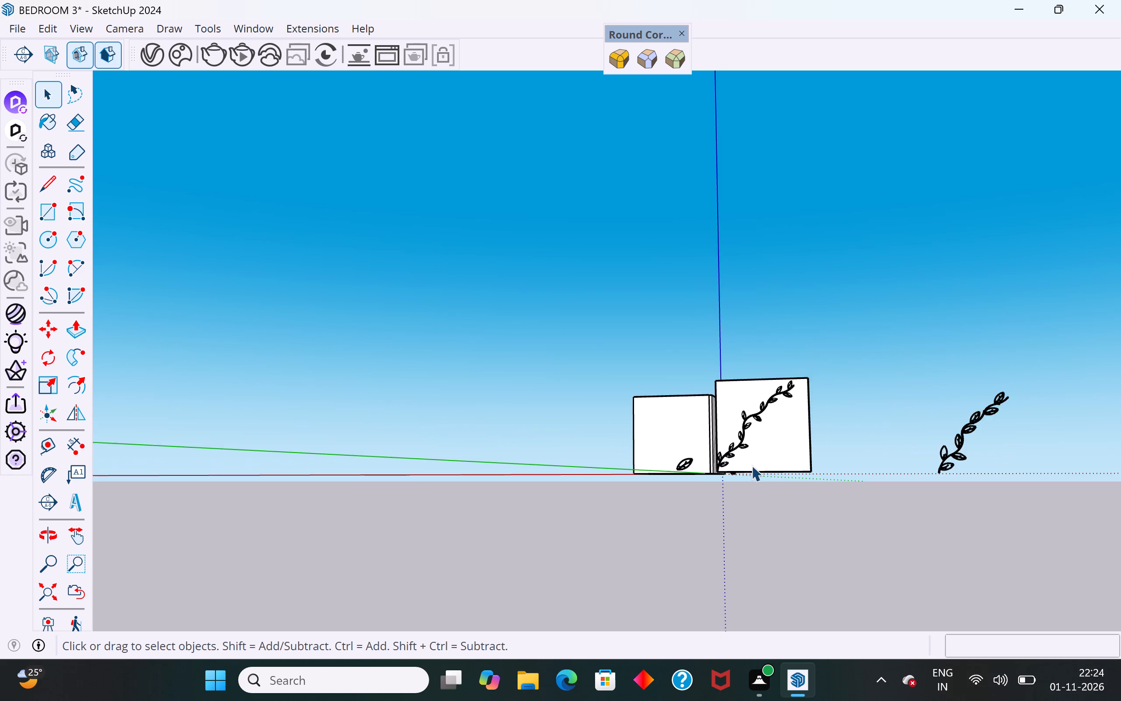
scroll(751, 465, up, 10)
scroll(751, 404, down, 1)
scroll(751, 404, up, 10)
middle_drag(719, 424, 728, 462)
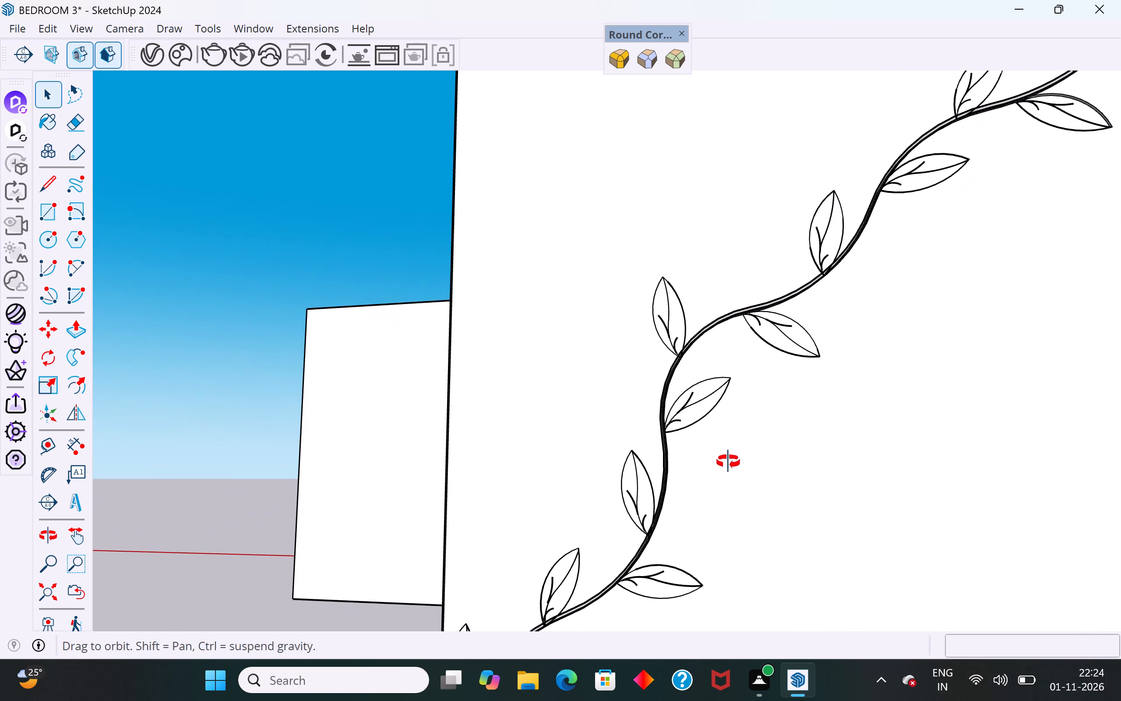
middle_drag(728, 462, 792, 700)
middle_drag(694, 443, 1015, 381)
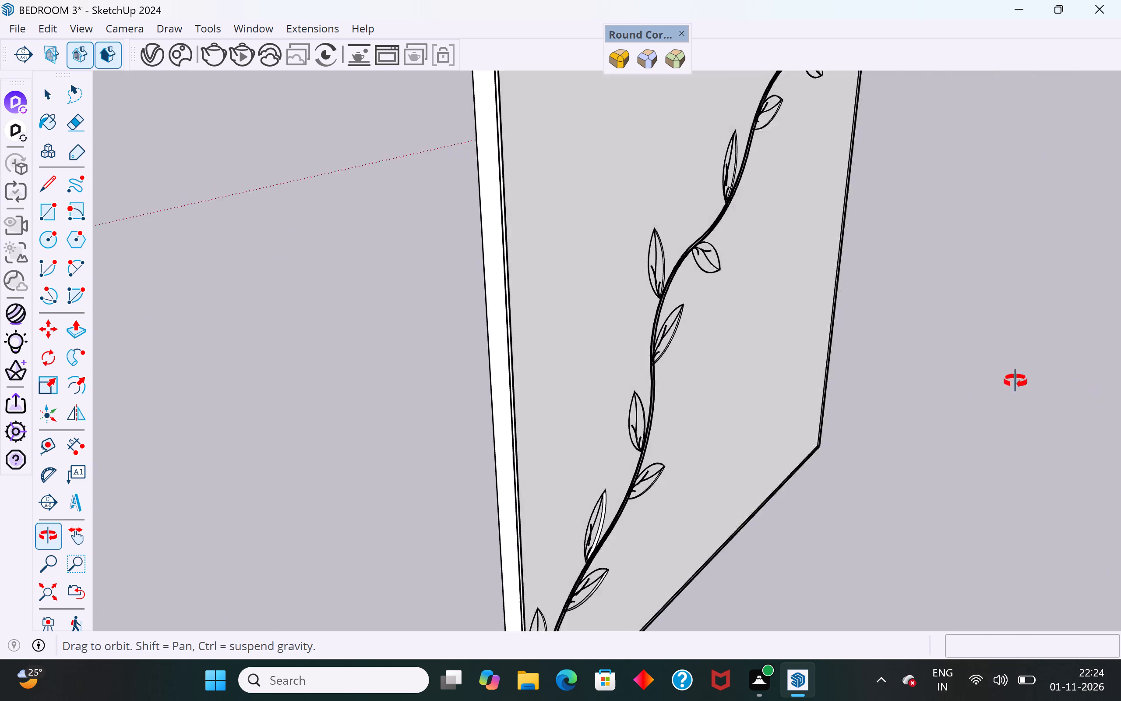
middle_drag(1015, 381, 985, 386)
scroll(578, 443, down, 9)
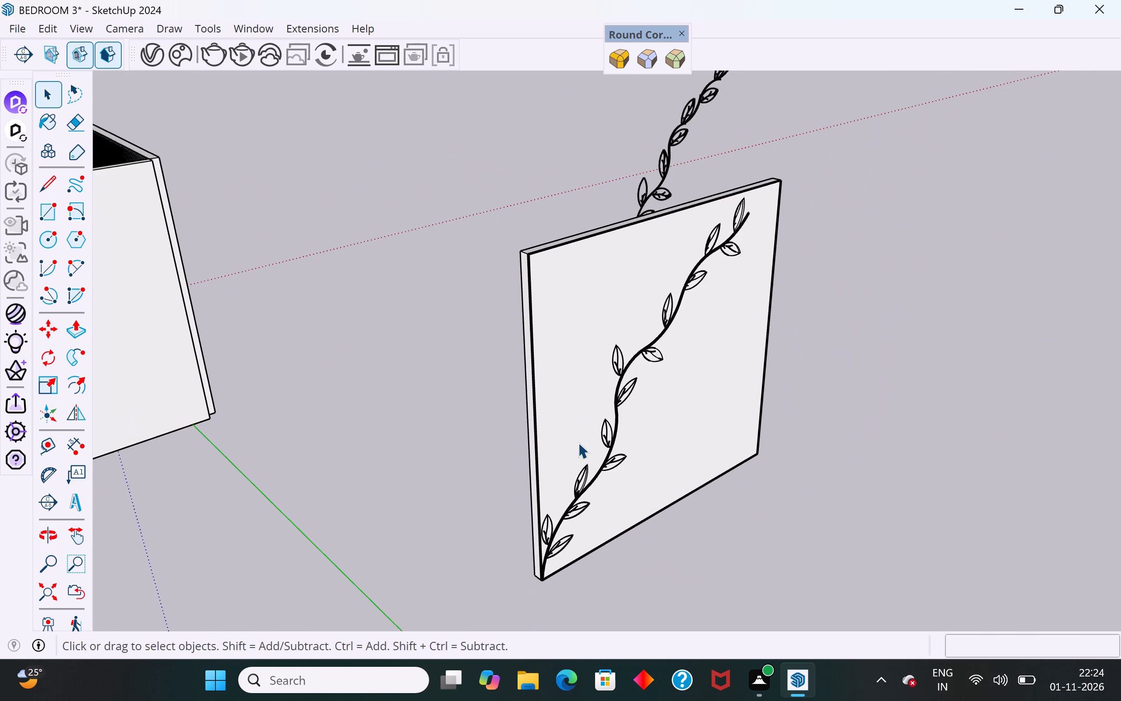
scroll(578, 443, down, 1)
scroll(573, 542, up, 13)
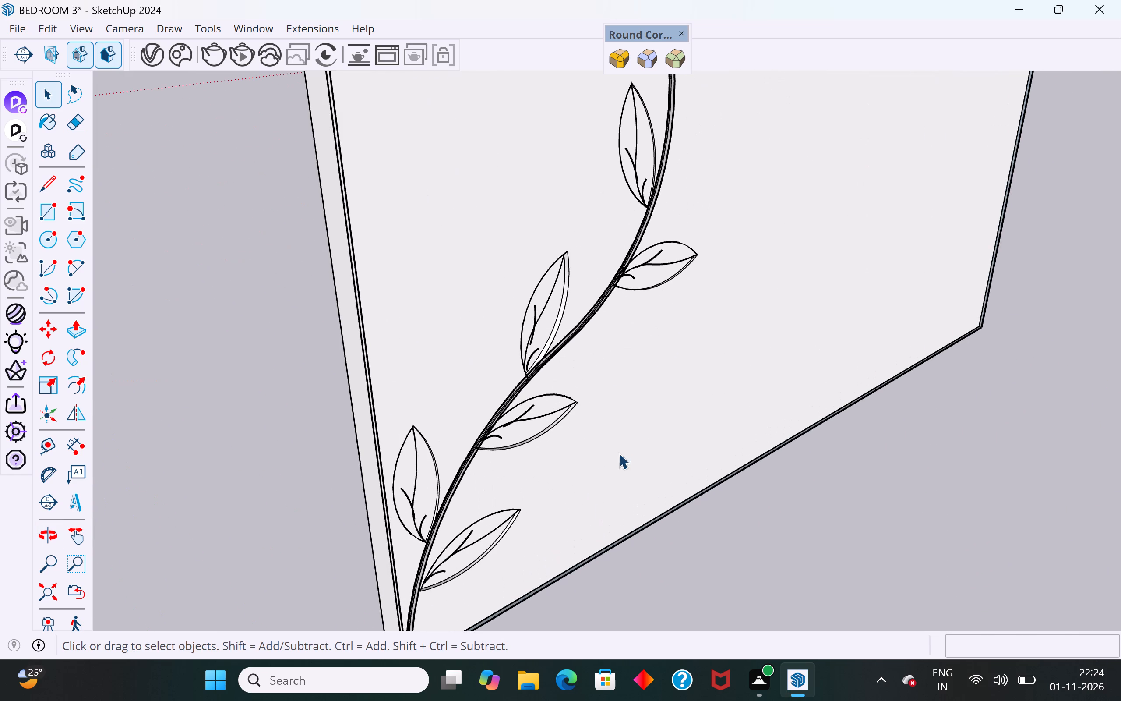
scroll(478, 536, up, 1)
scroll(500, 597, down, 4)
On the second leaf up on the stem's left side, move the side vein nearer the tip 3/8" onto the midrib.
scroll(543, 420, up, 3)
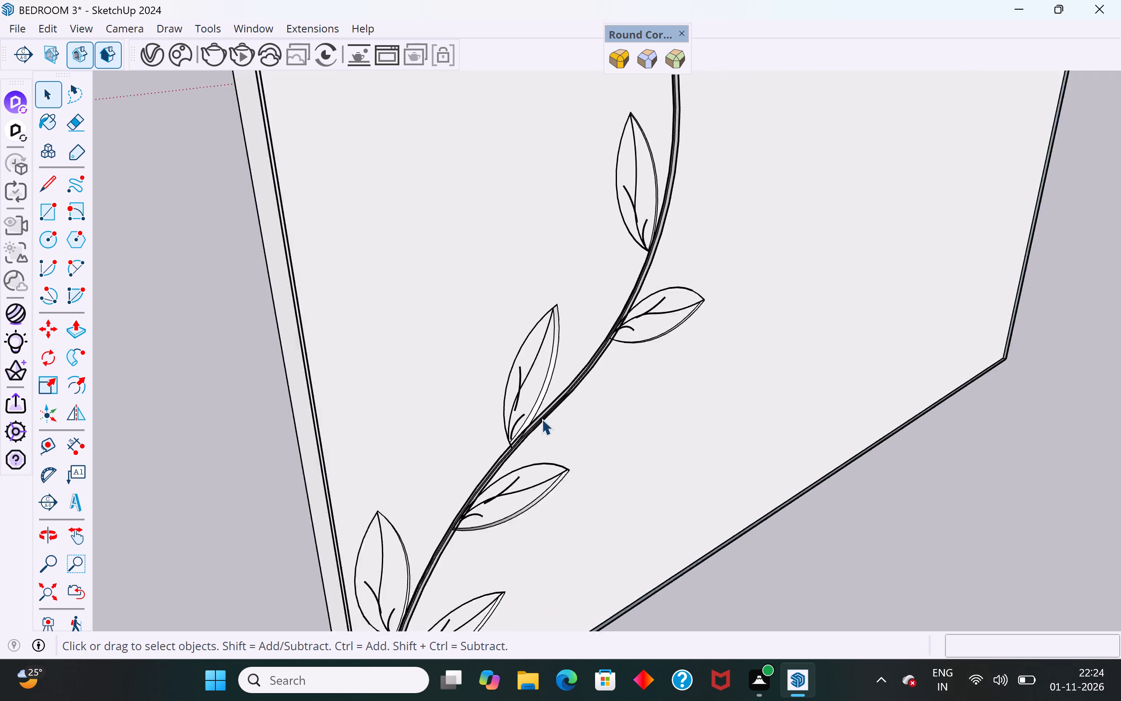
scroll(542, 419, up, 15)
middle_drag(620, 429, 426, 506)
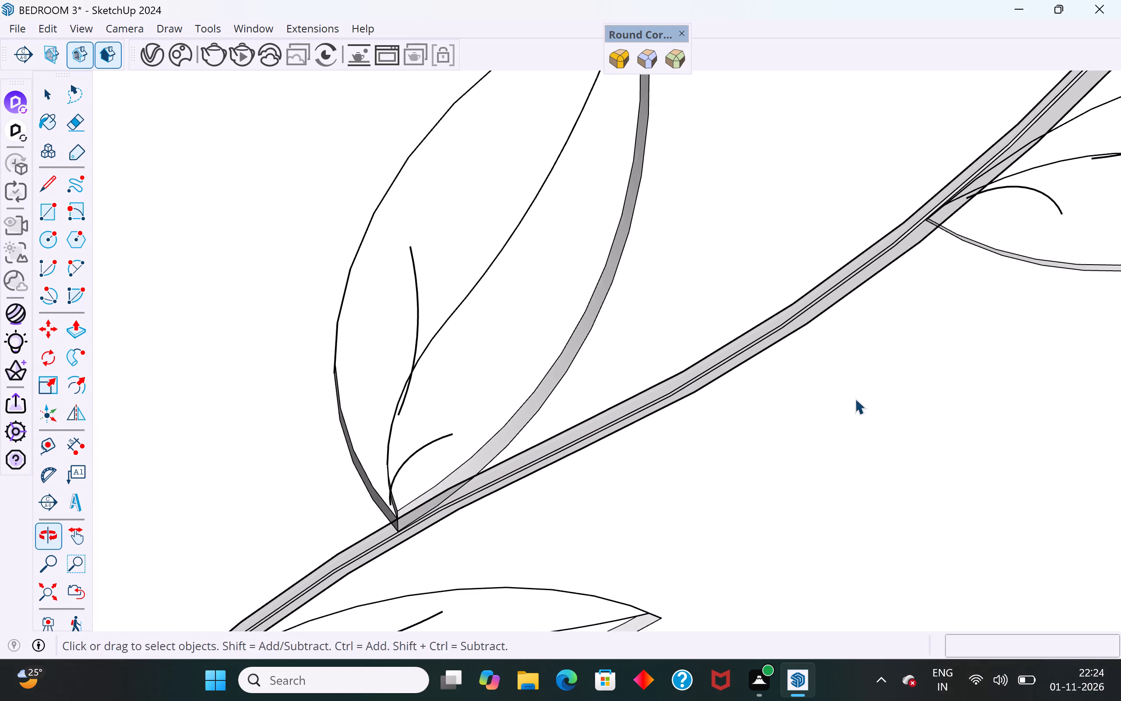
scroll(855, 398, up, 1)
middle_drag(855, 398, 529, 324)
scroll(735, 336, up, 2)
scroll(735, 336, down, 3)
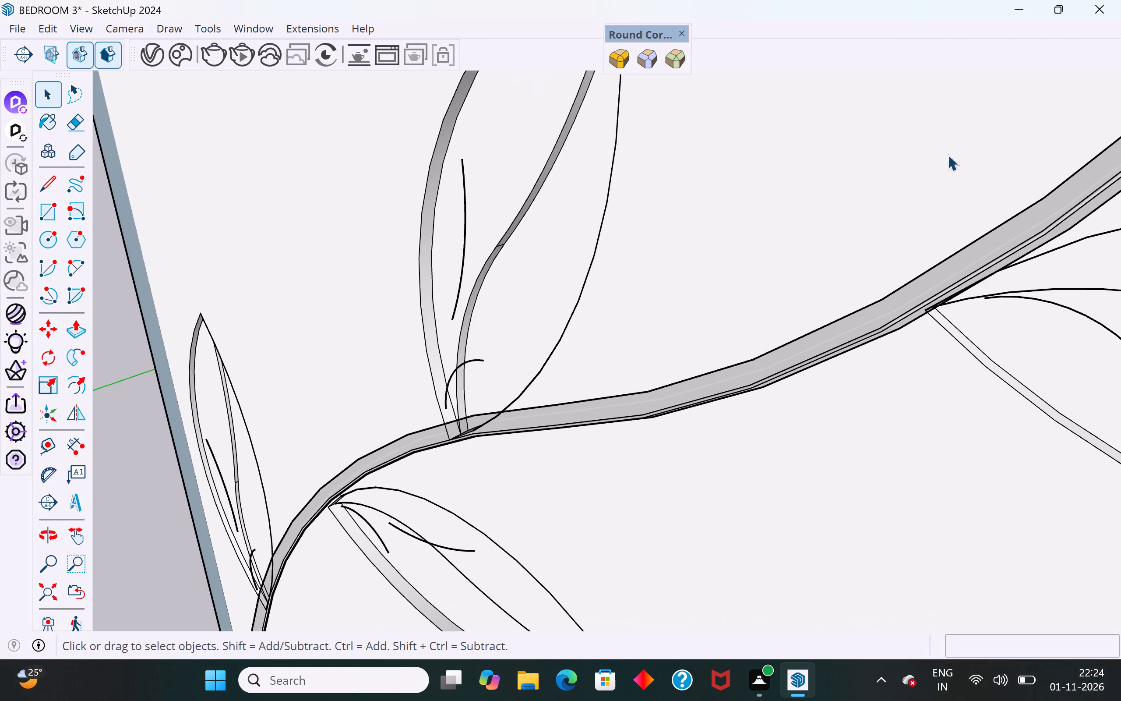
click(461, 281)
key(m)
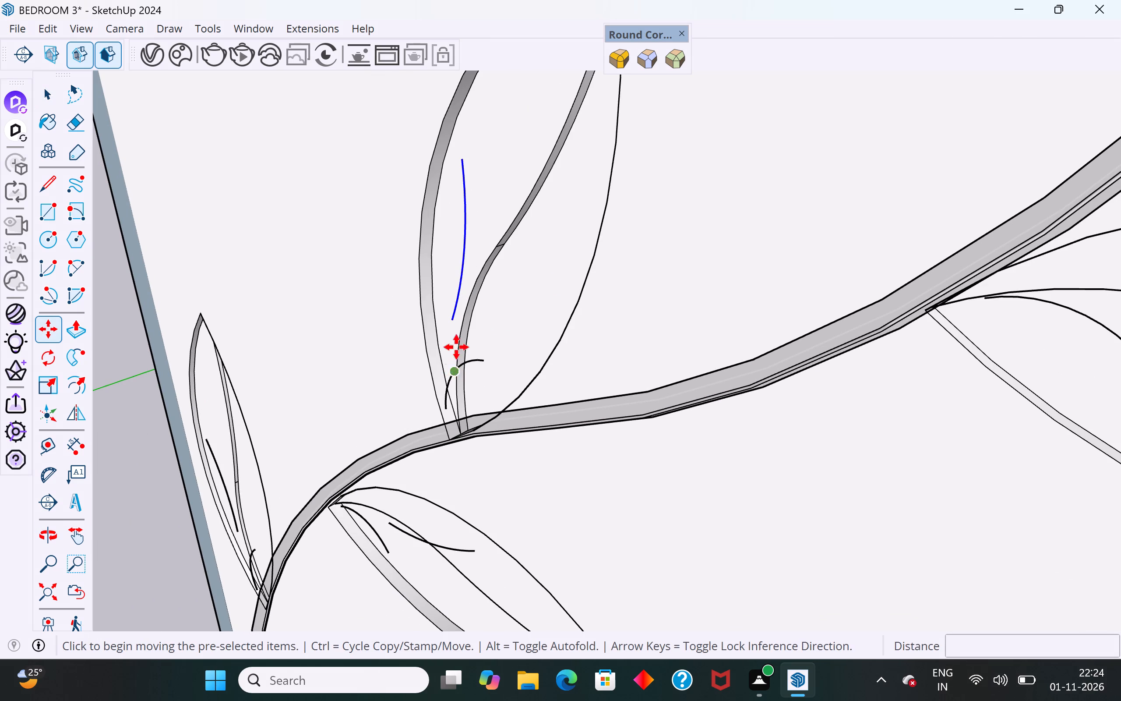
scroll(466, 300, up, 10)
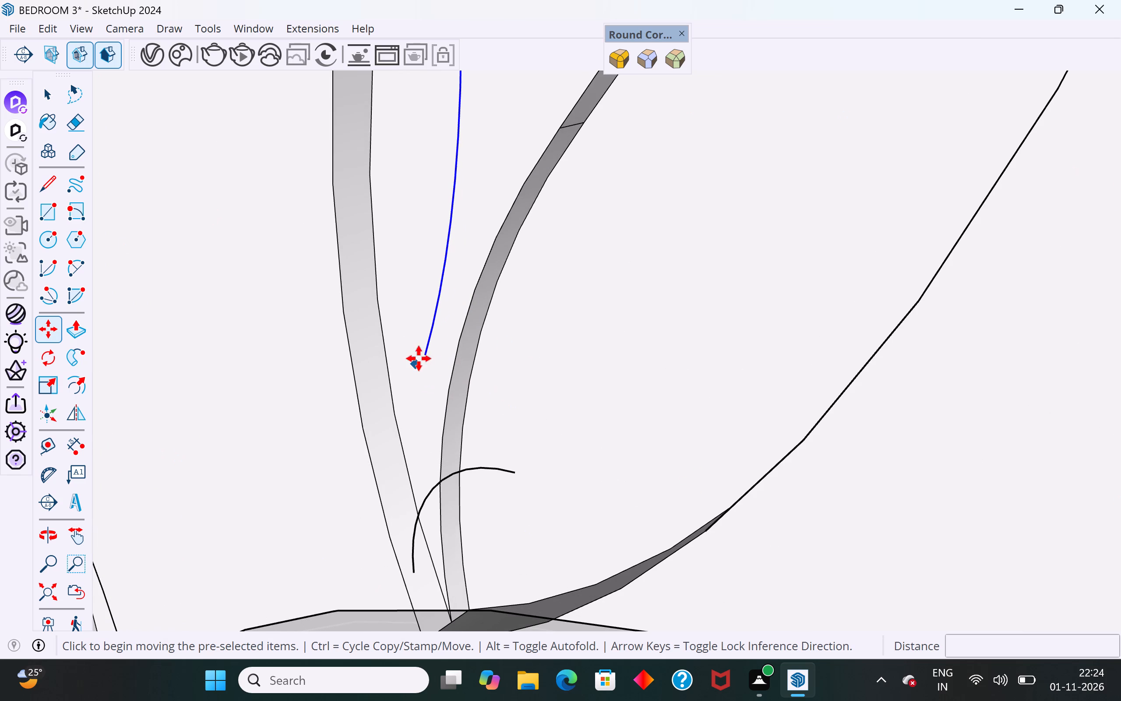
click(426, 353)
click(453, 338)
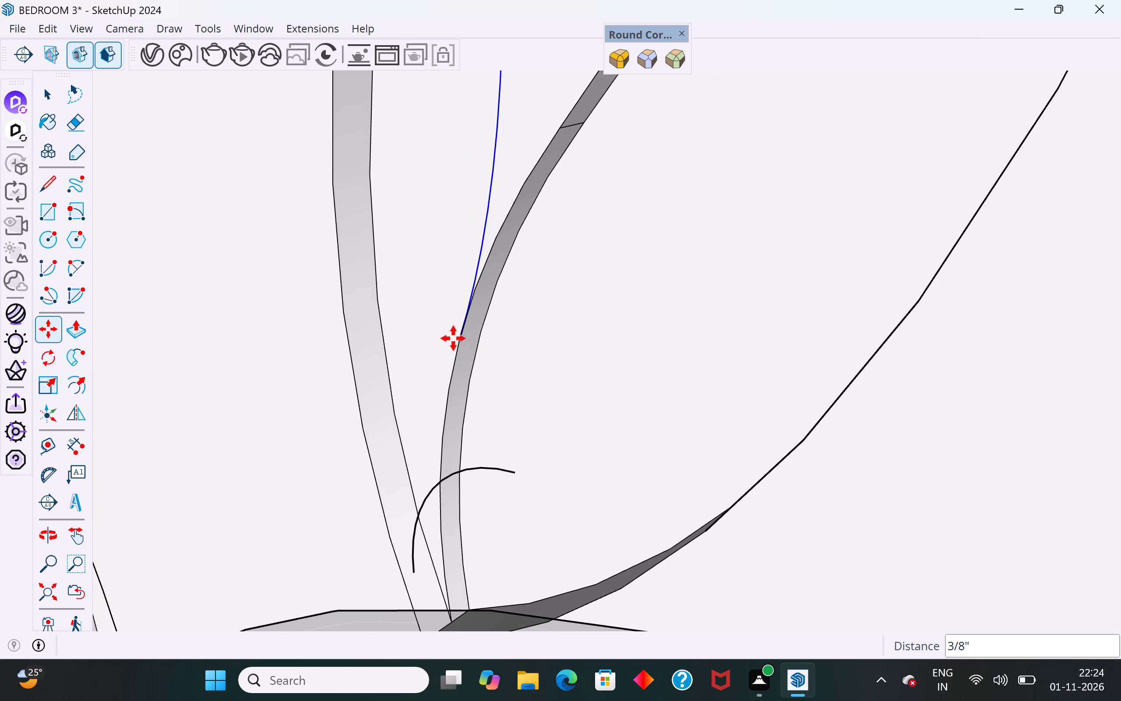
click(52, 96)
Move the same leaf's side vein nearer its base about 3/8" so that its lower end meets the midrib.
scroll(644, 287, down, 4)
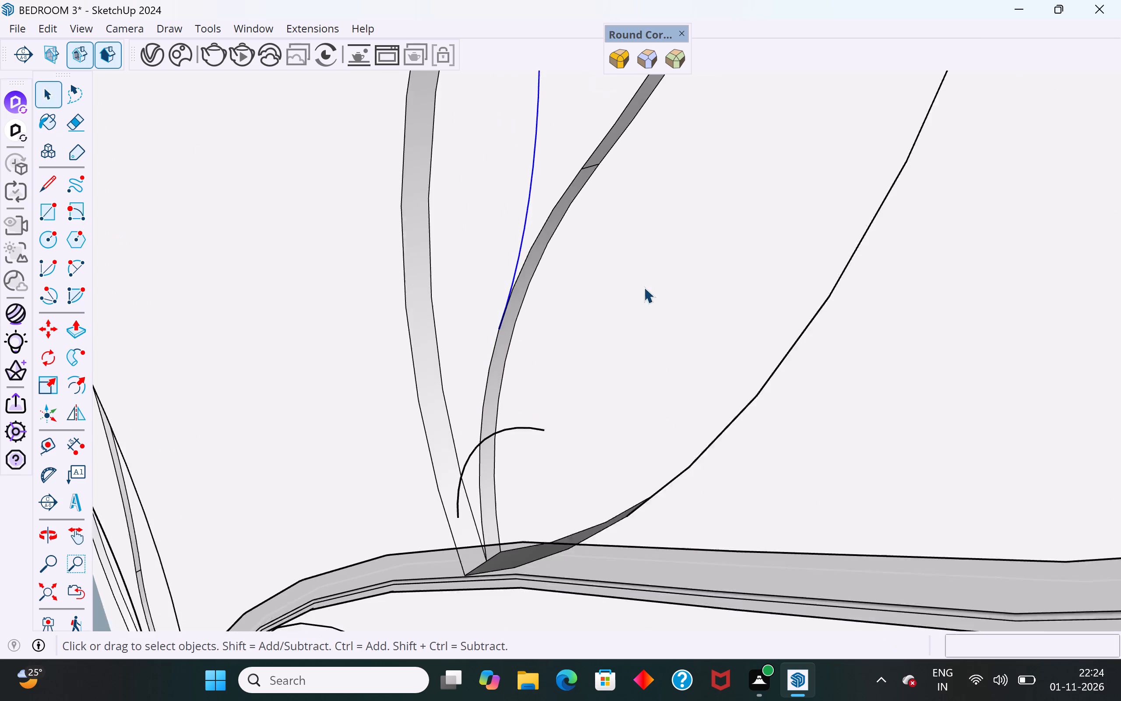
middle_drag(528, 403, 849, 446)
middle_drag(682, 542, 603, 357)
scroll(548, 299, down, 4)
middle_drag(584, 393, 410, 118)
middle_drag(607, 340, 536, 391)
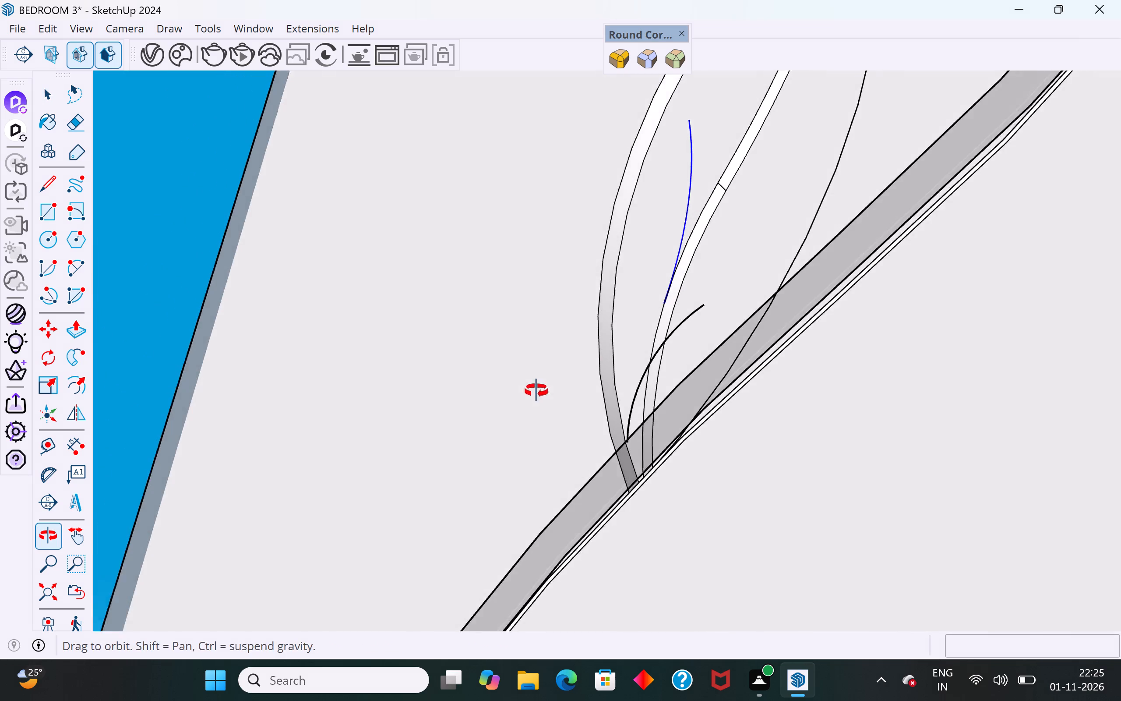
middle_drag(536, 391, 551, 402)
scroll(540, 395, up, 3)
middle_drag(728, 383, 647, 581)
click(650, 404)
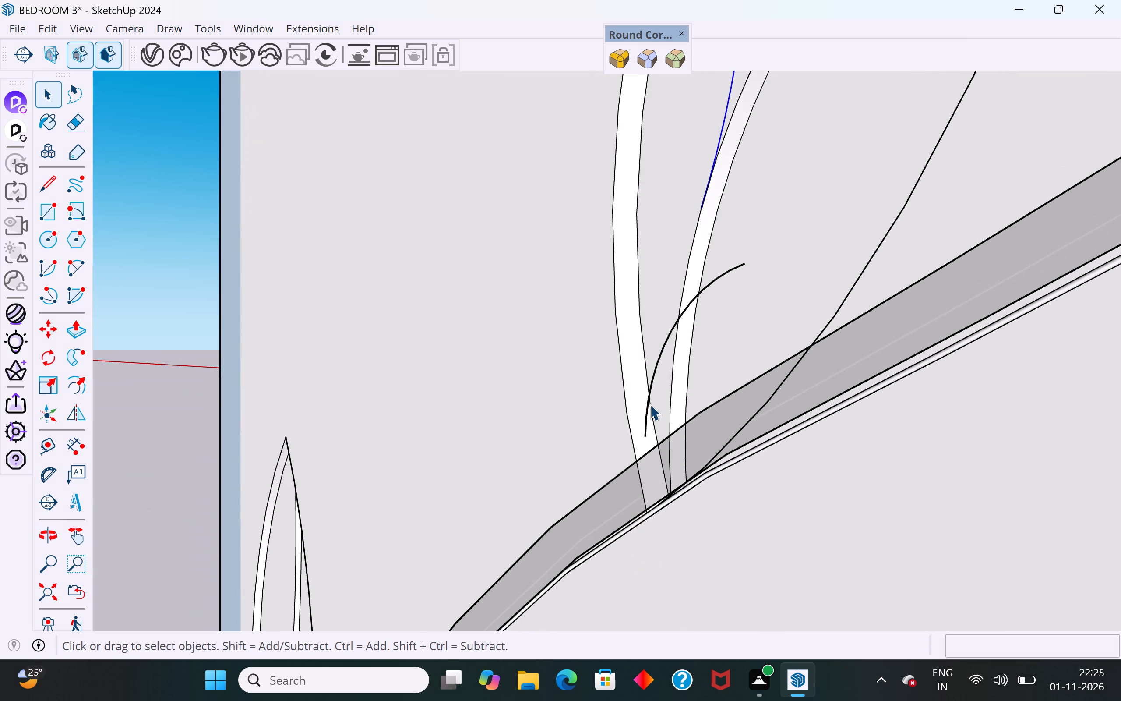
key(m)
scroll(651, 418, up, 10)
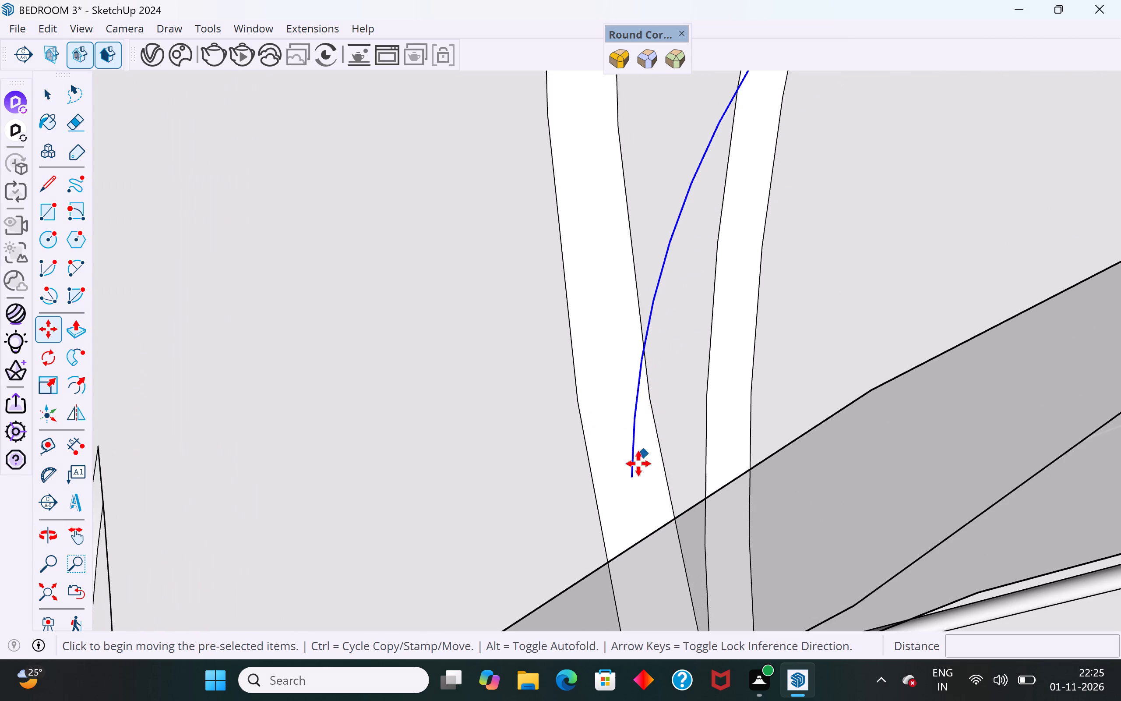
click(635, 474)
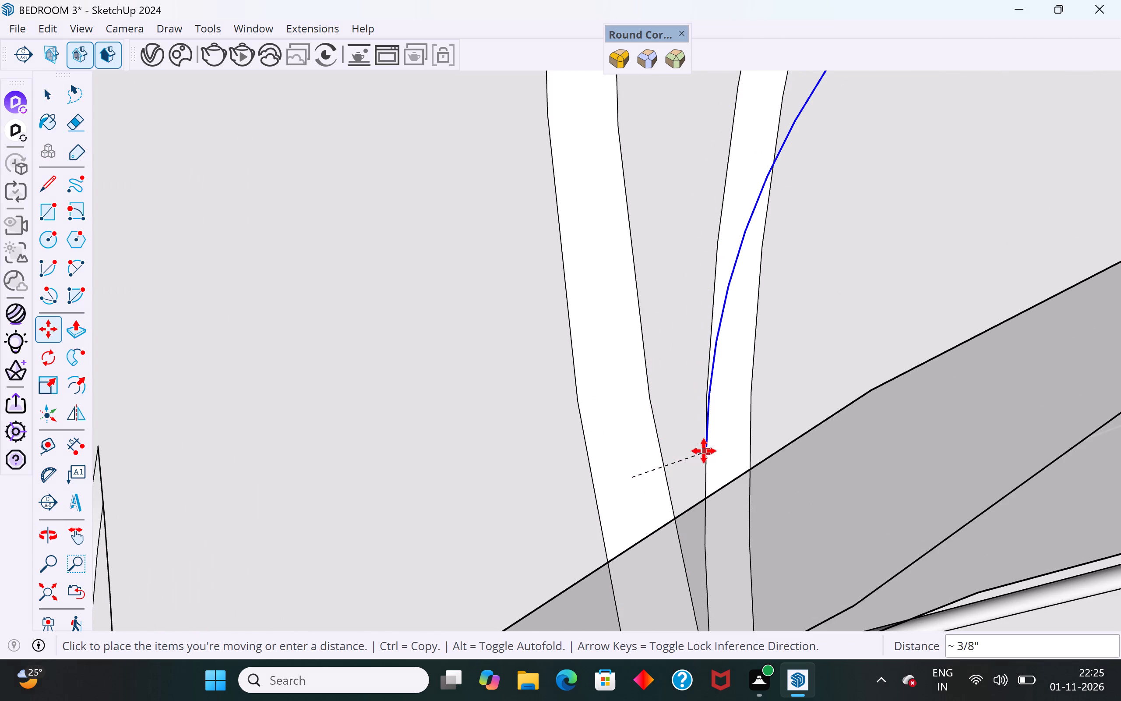
click(705, 451)
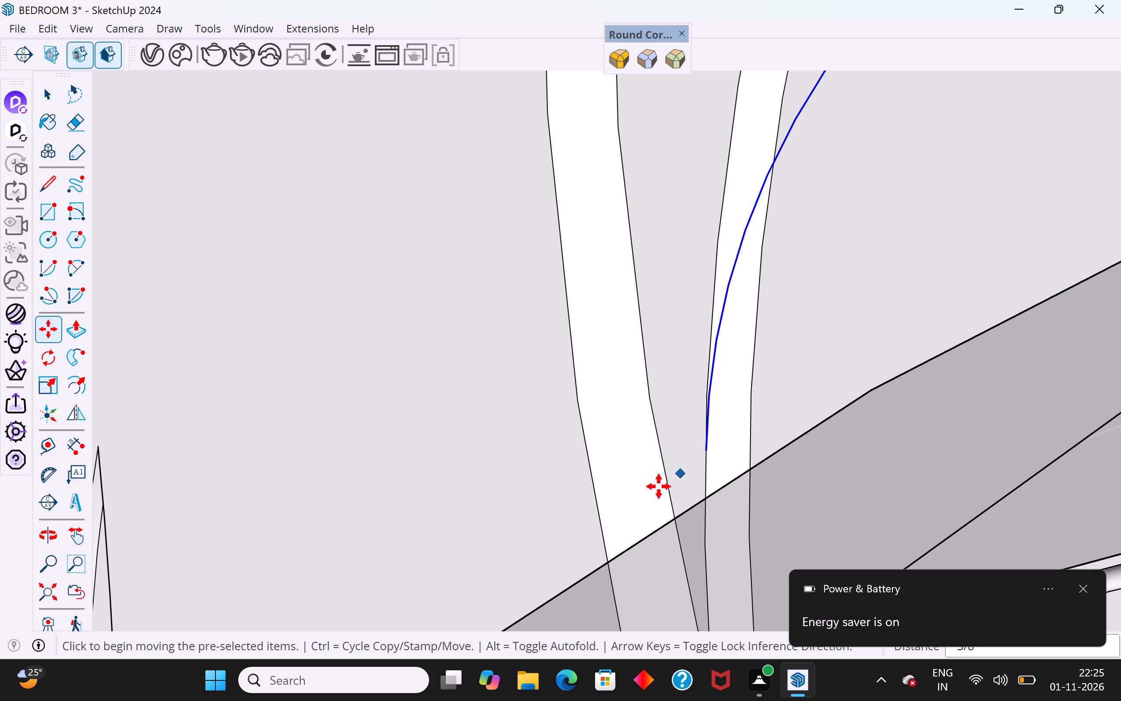
click(1082, 588)
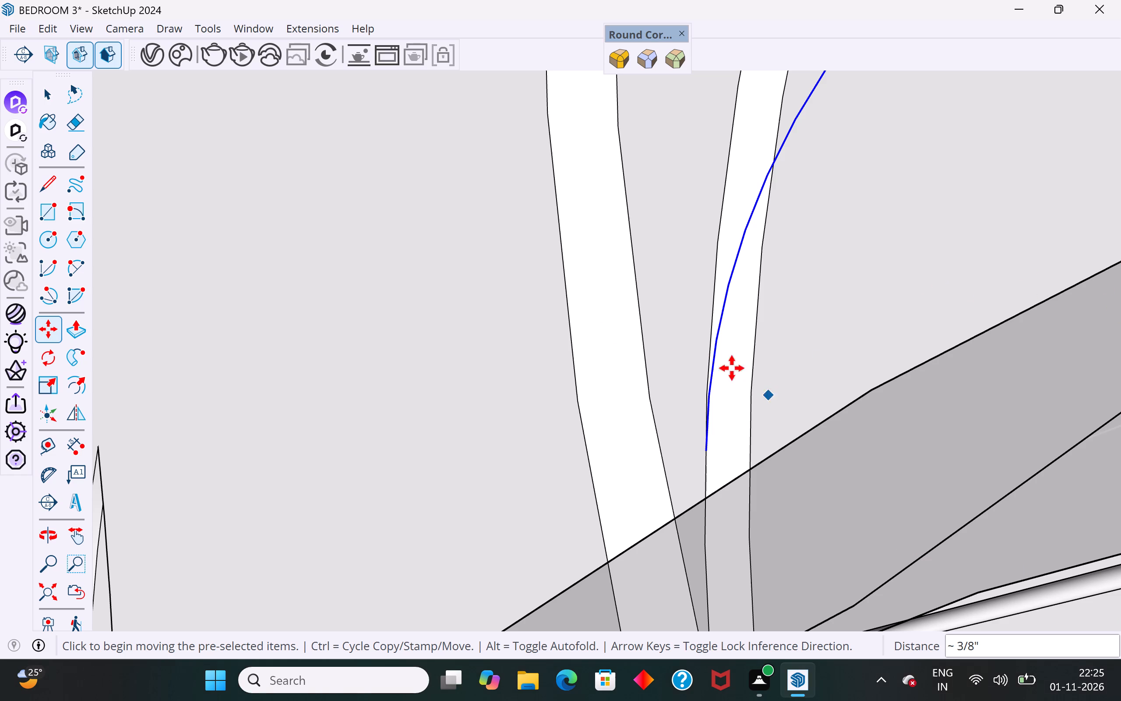
click(53, 95)
On the third leaf up on the stem's right side, move the side vein nearest its base 1/8" onto the midrib.
scroll(669, 544, down, 15)
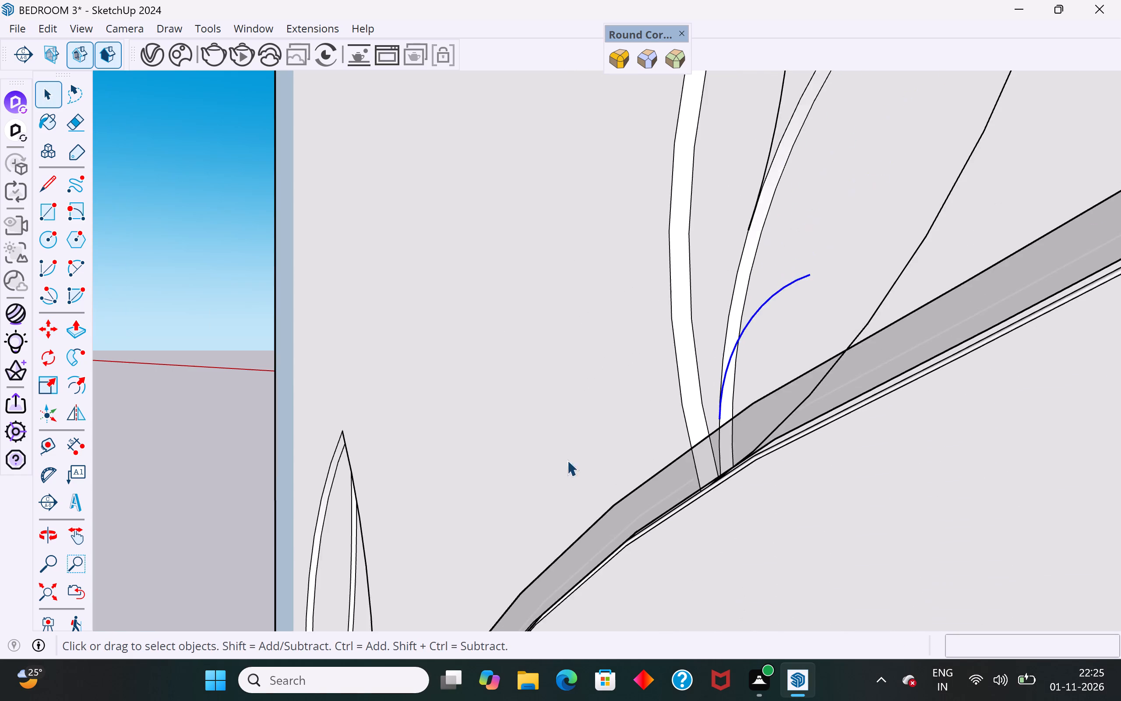
scroll(567, 460, down, 11)
scroll(620, 464, down, 5)
scroll(776, 375, up, 8)
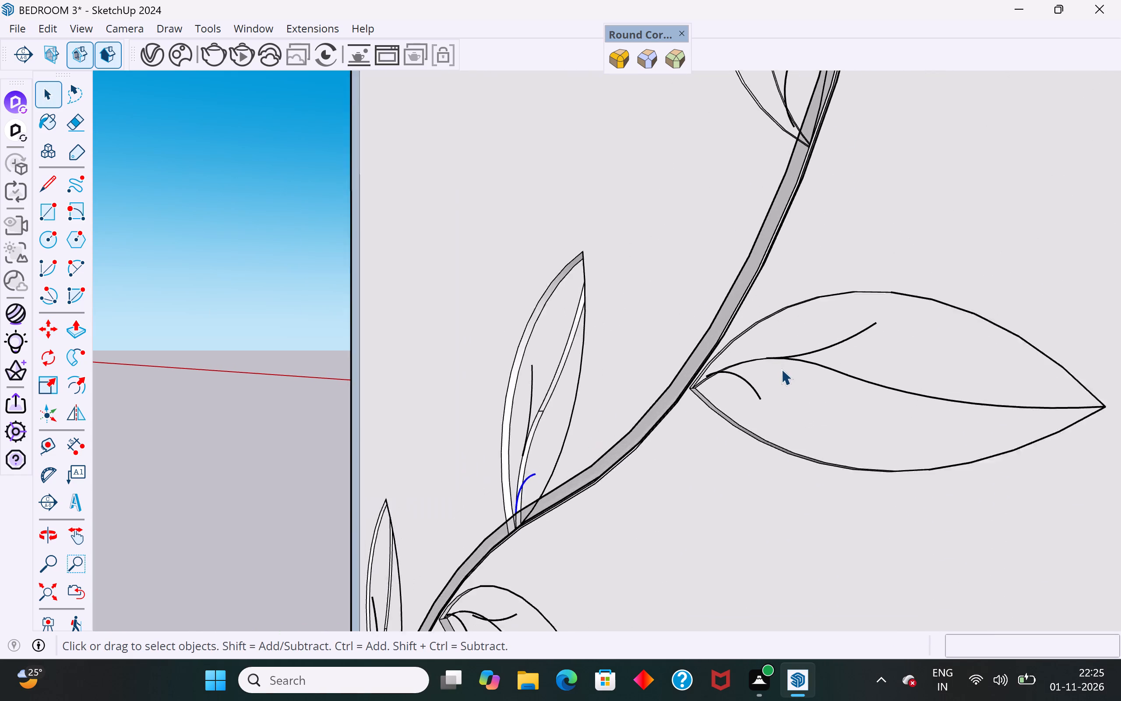
scroll(781, 369, up, 11)
middle_drag(586, 393, 726, 144)
scroll(594, 393, up, 1)
scroll(494, 506, down, 6)
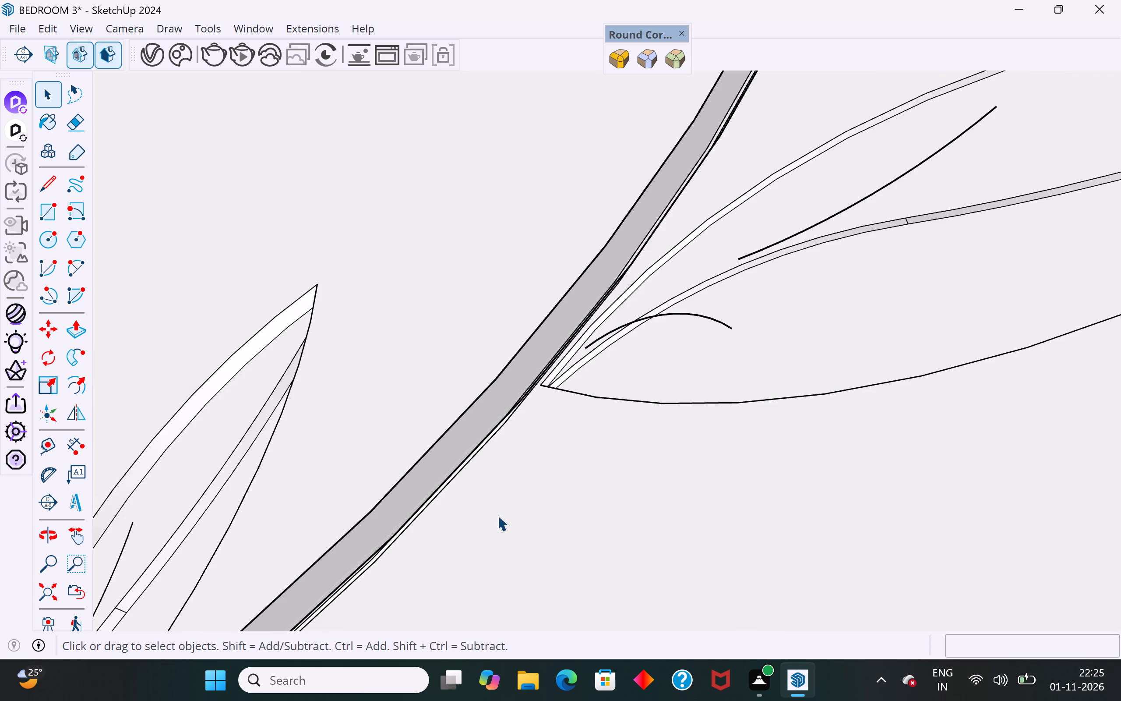
middle_drag(599, 375, 635, 221)
scroll(657, 290, up, 8)
middle_drag(640, 321, 825, 296)
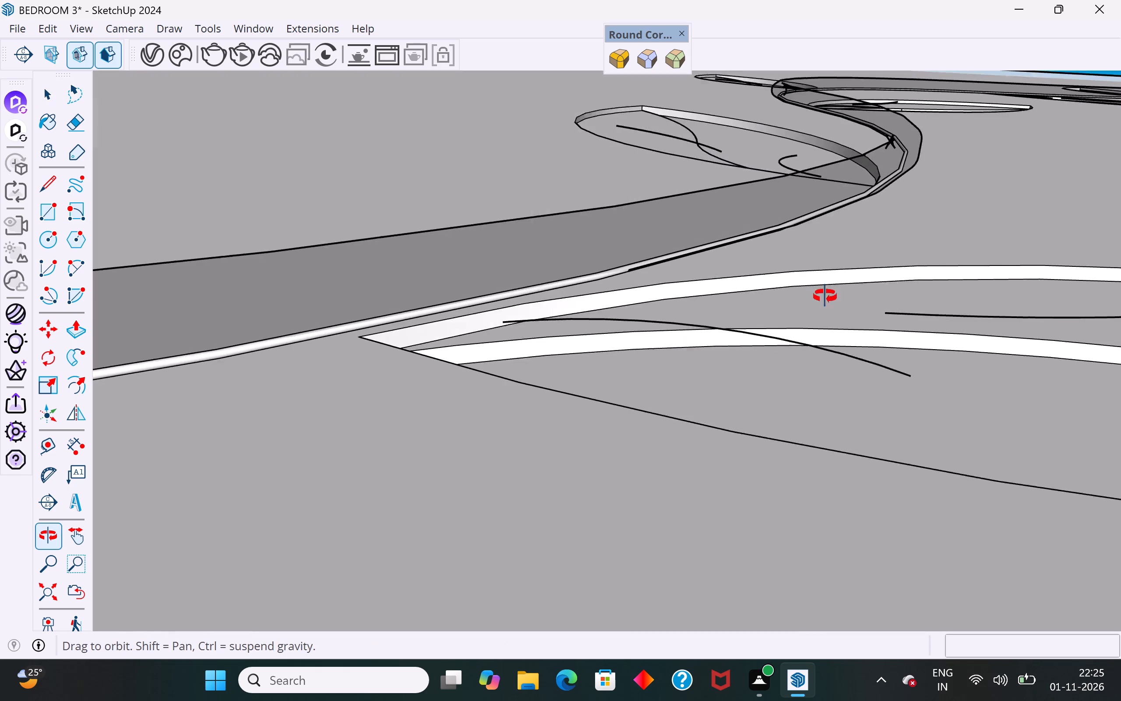
middle_drag(825, 296, 832, 308)
click(687, 331)
scroll(666, 397, up, 1)
middle_drag(666, 397, 758, 454)
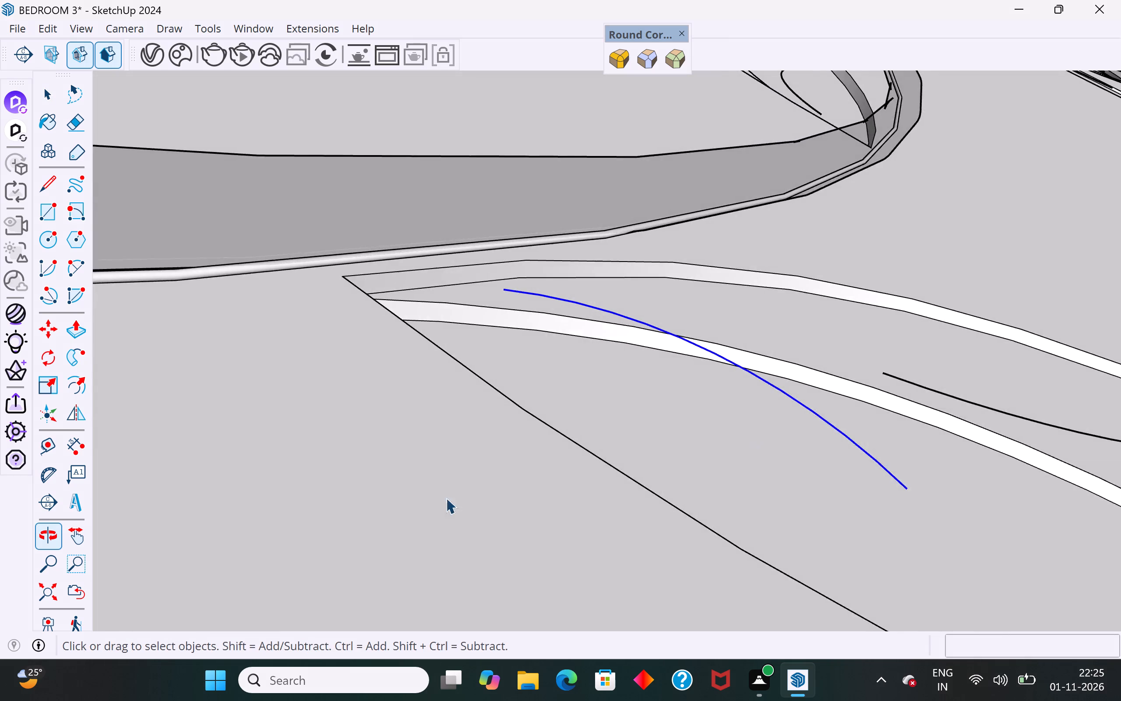
scroll(372, 515, down, 13)
scroll(860, 397, down, 6)
middle_drag(878, 401, 610, 325)
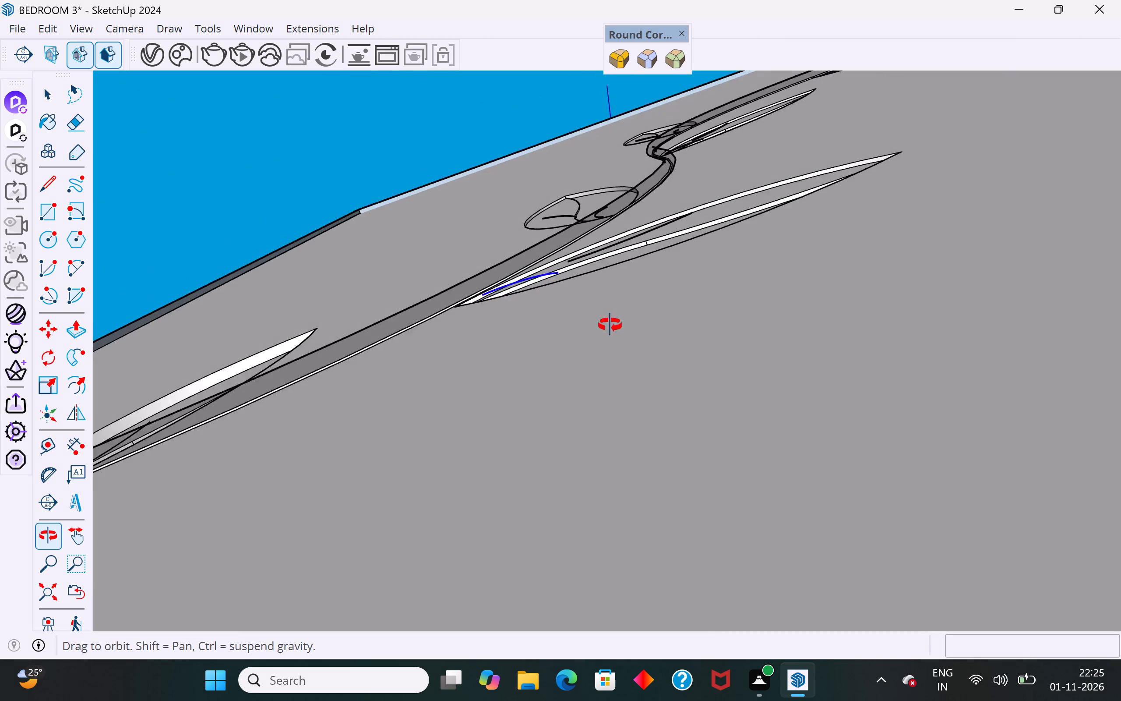
middle_drag(610, 325, 460, 574)
scroll(765, 280, down, 13)
scroll(694, 390, up, 5)
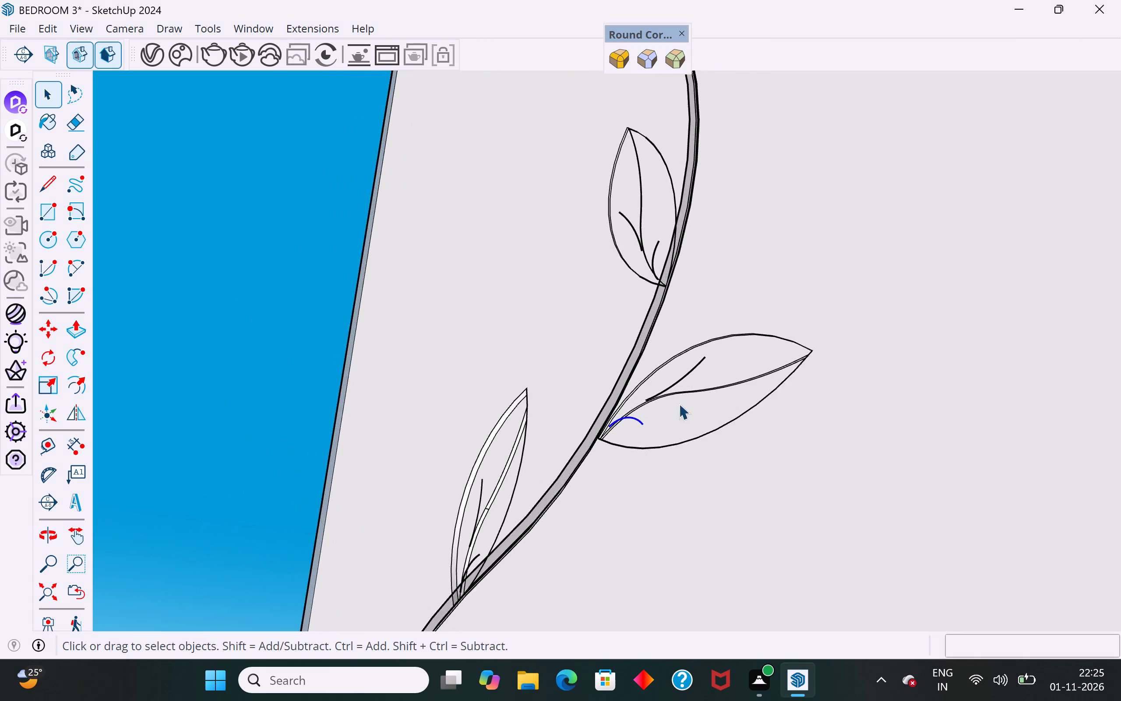
scroll(679, 404, up, 20)
scroll(679, 404, up, 6)
key(m)
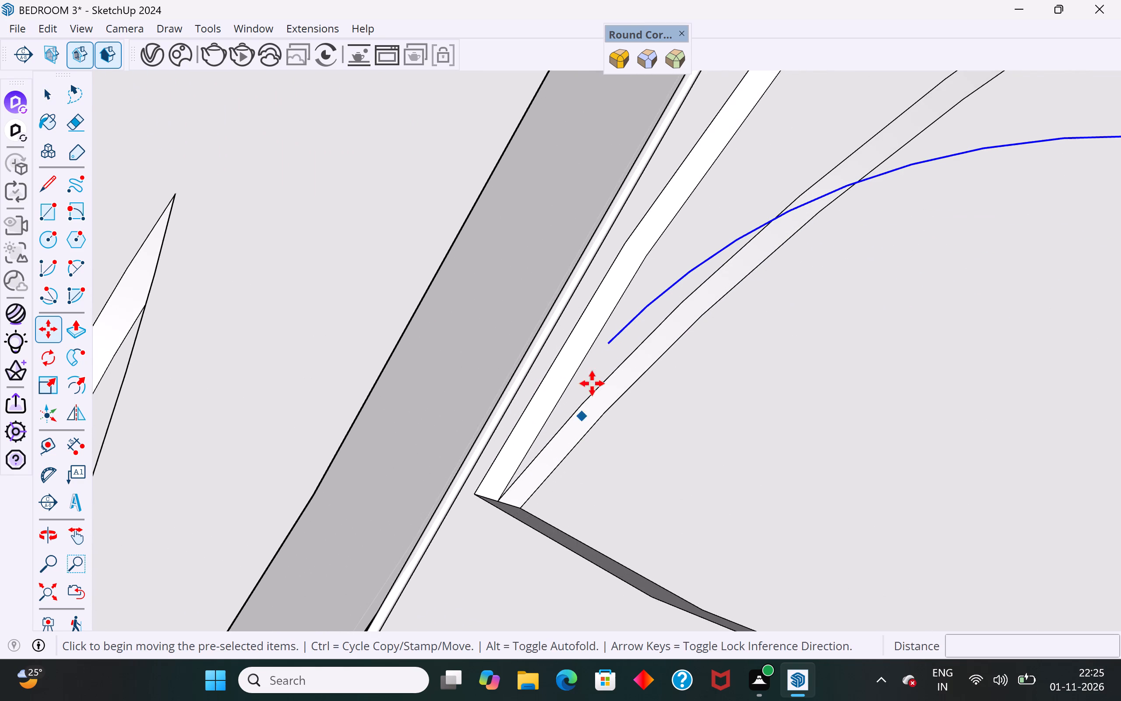
click(606, 345)
click(635, 349)
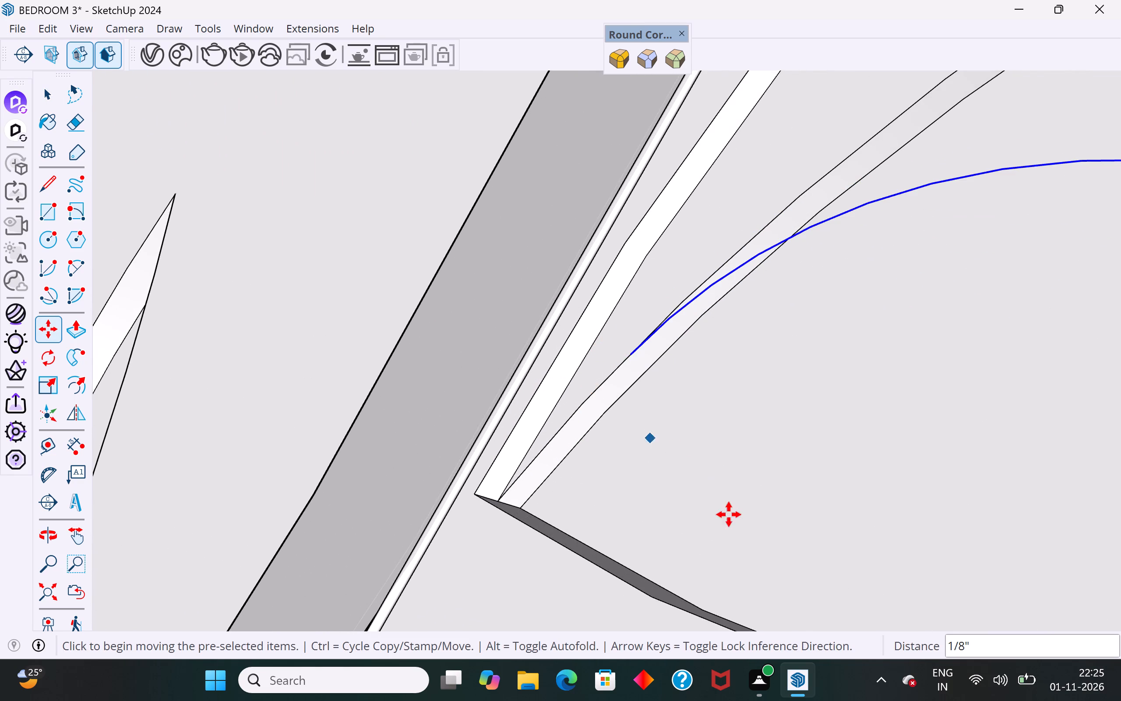
scroll(727, 534, down, 20)
click(37, 92)
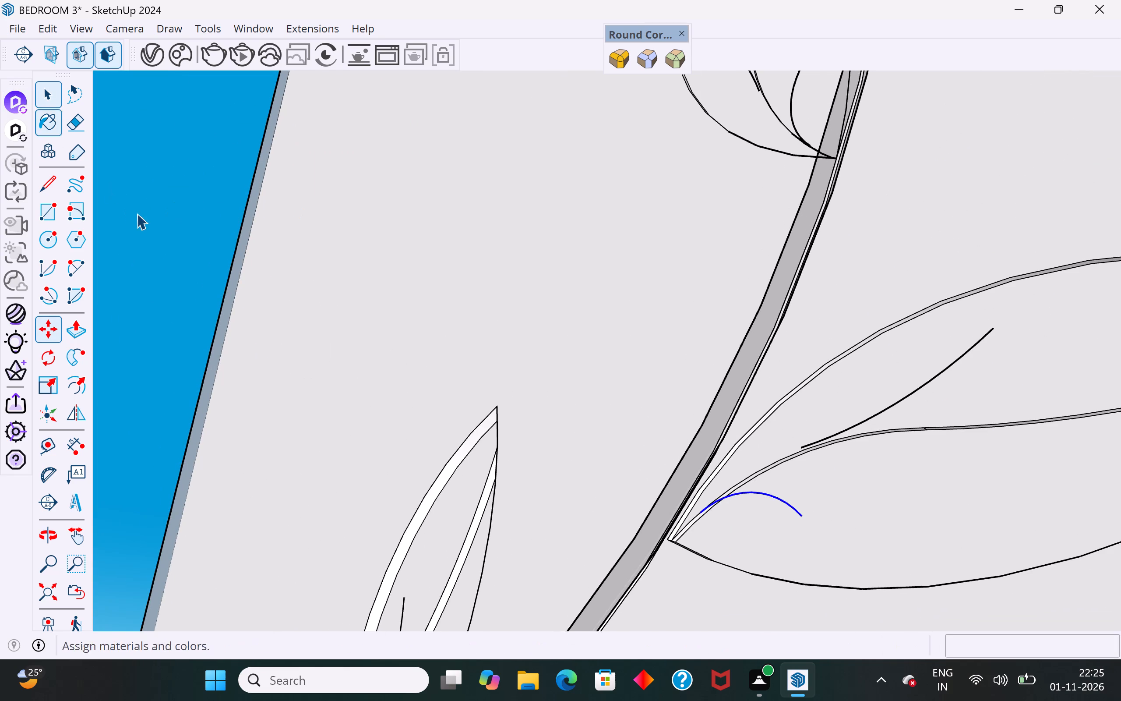
click(137, 213)
Move the same leaf's side vein nearer its tip so that its lower end meets the midrib.
scroll(266, 407, down, 5)
scroll(523, 405, up, 17)
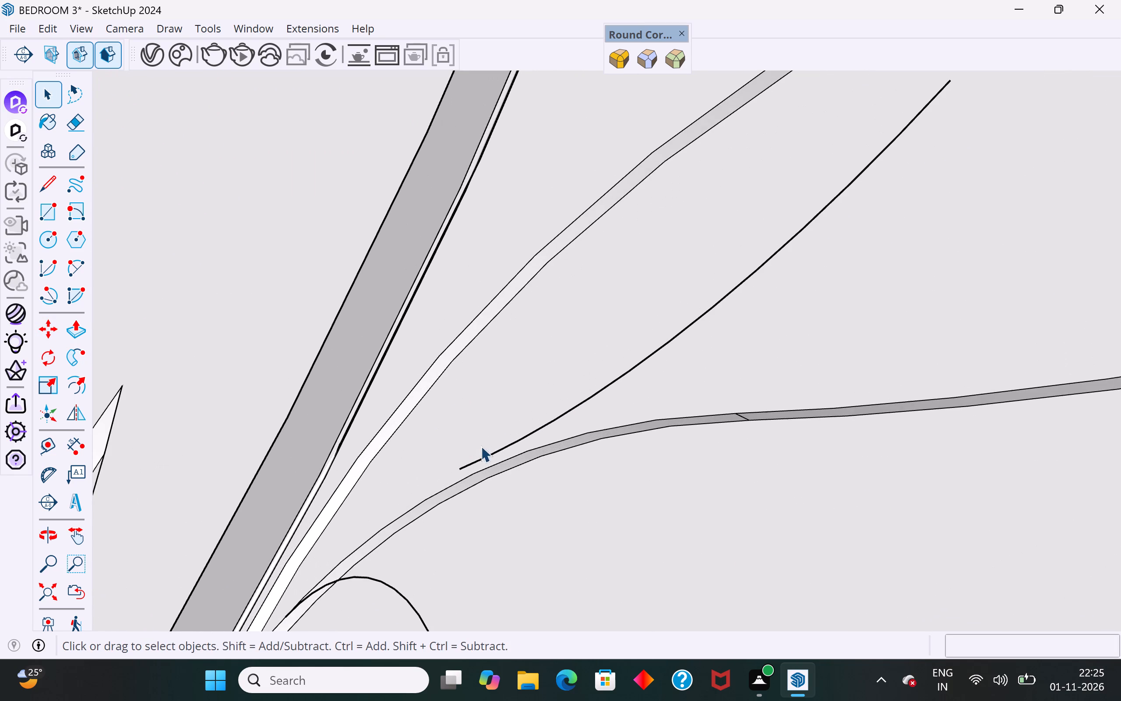
click(508, 443)
scroll(638, 488, down, 6)
scroll(567, 369, down, 6)
middle_drag(613, 414, 457, 277)
scroll(573, 402, up, 5)
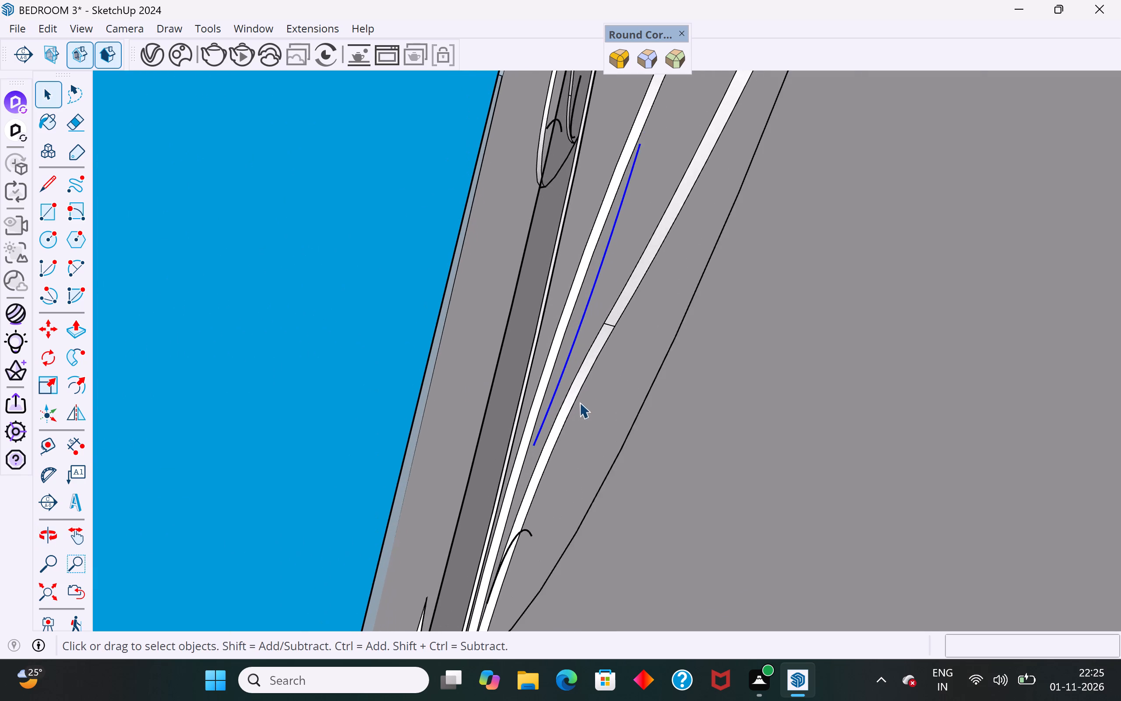
scroll(579, 402, up, 8)
key(m)
click(555, 406)
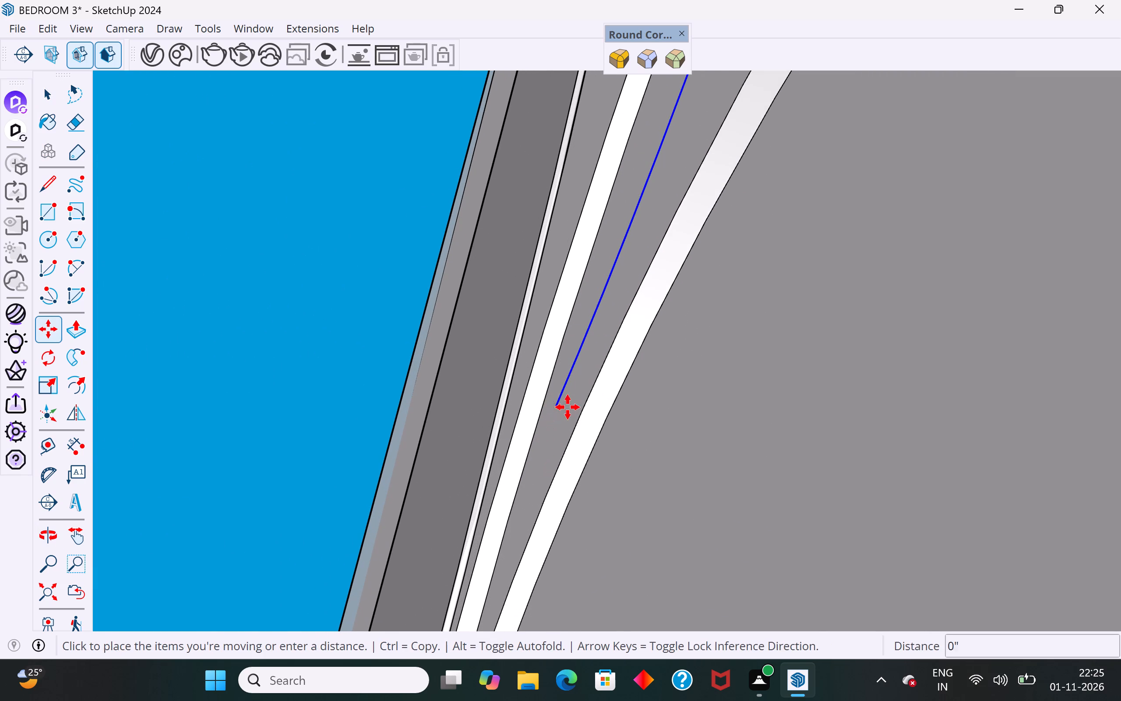
click(581, 407)
scroll(590, 458, down, 14)
middle_drag(663, 483, 909, 639)
scroll(725, 569, down, 12)
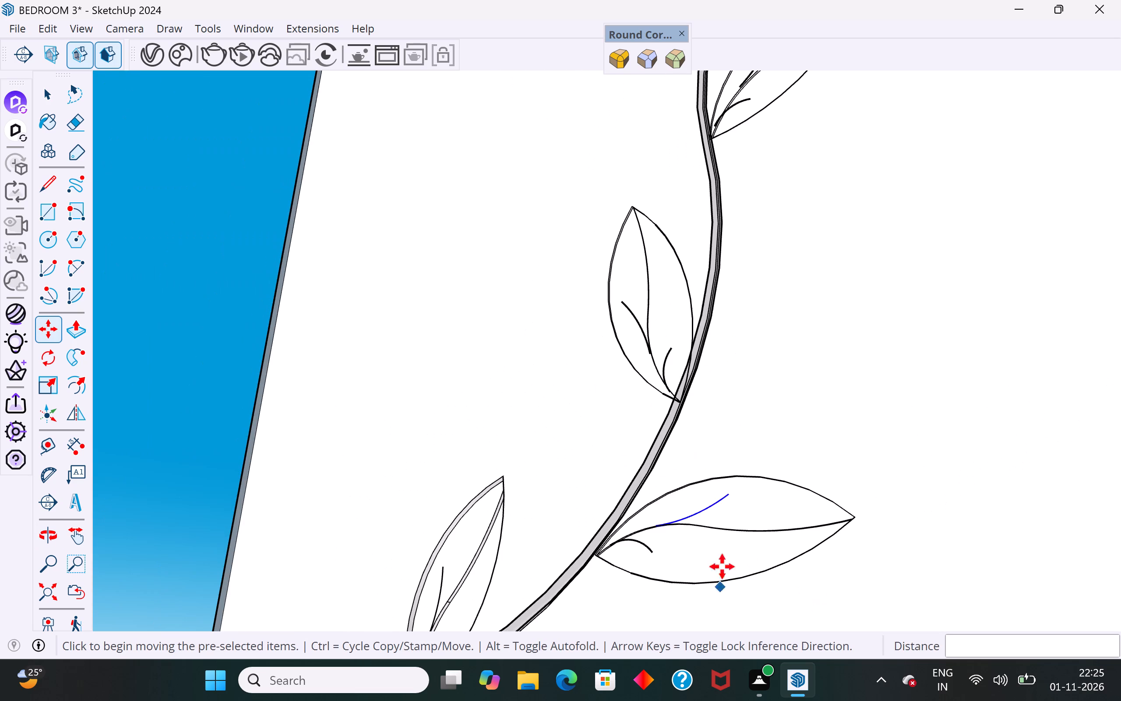
click(49, 95)
click(150, 242)
On the third leaf up on the stem's left side, move the side vein nearest its base about 3/8" onto the midrib.
middle_drag(696, 375, 566, 386)
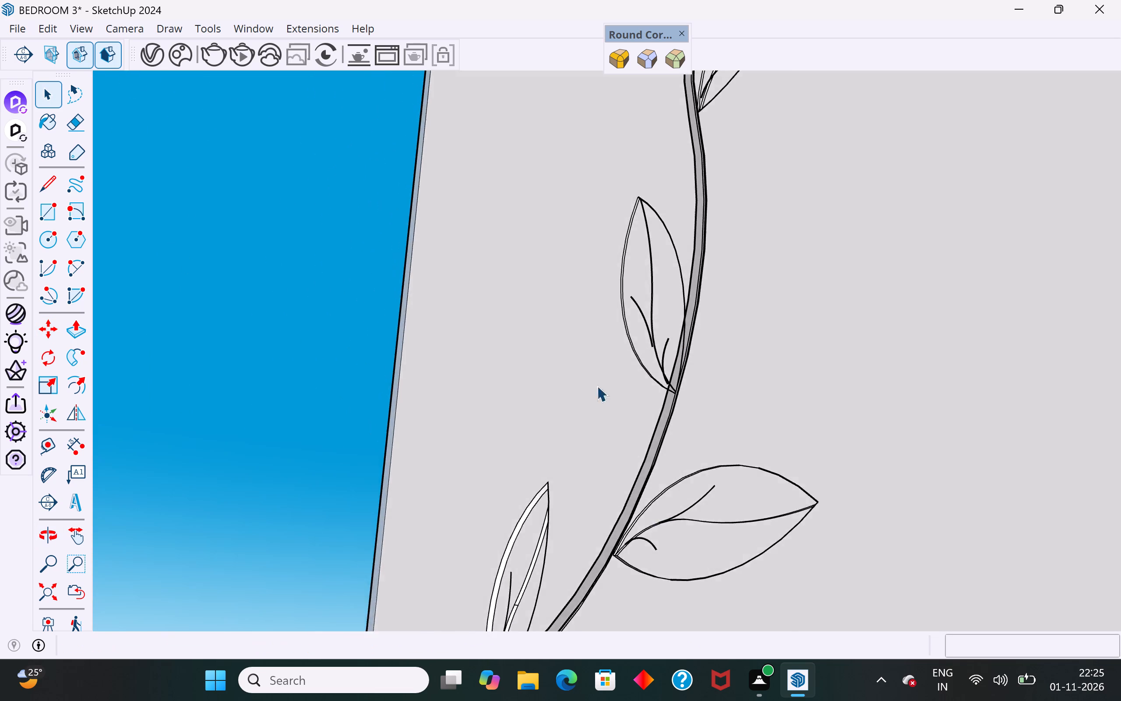
scroll(730, 354, up, 13)
click(696, 375)
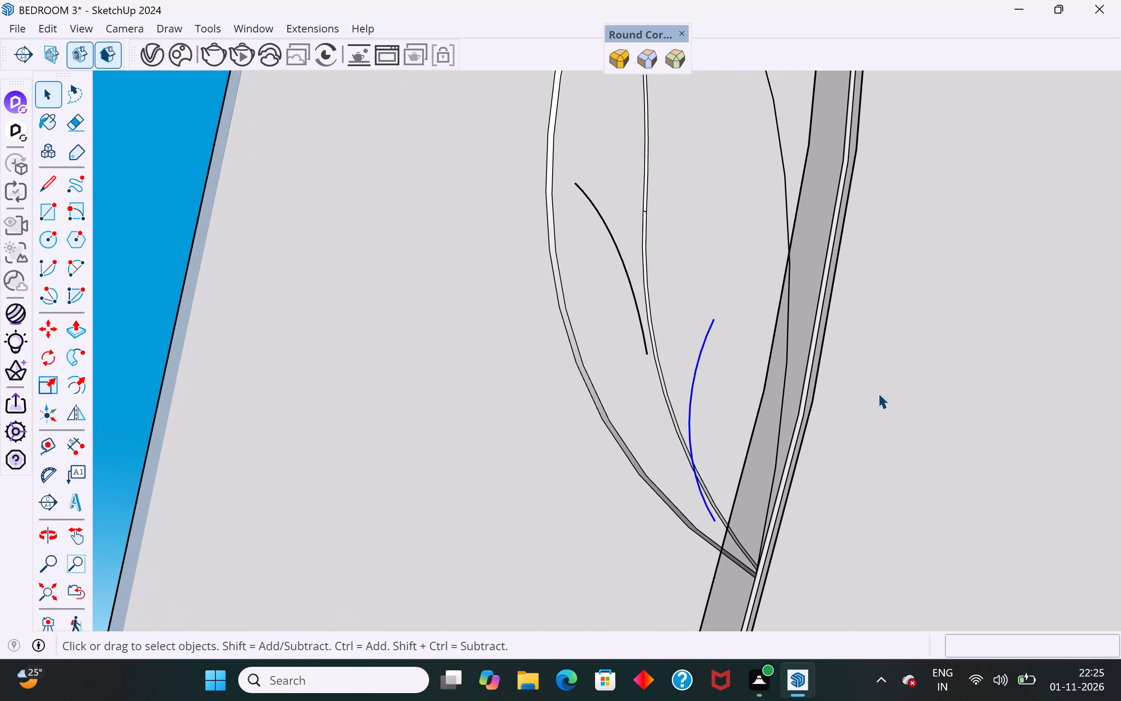
middle_drag(873, 385, 1009, 204)
middle_drag(680, 503, 1025, 311)
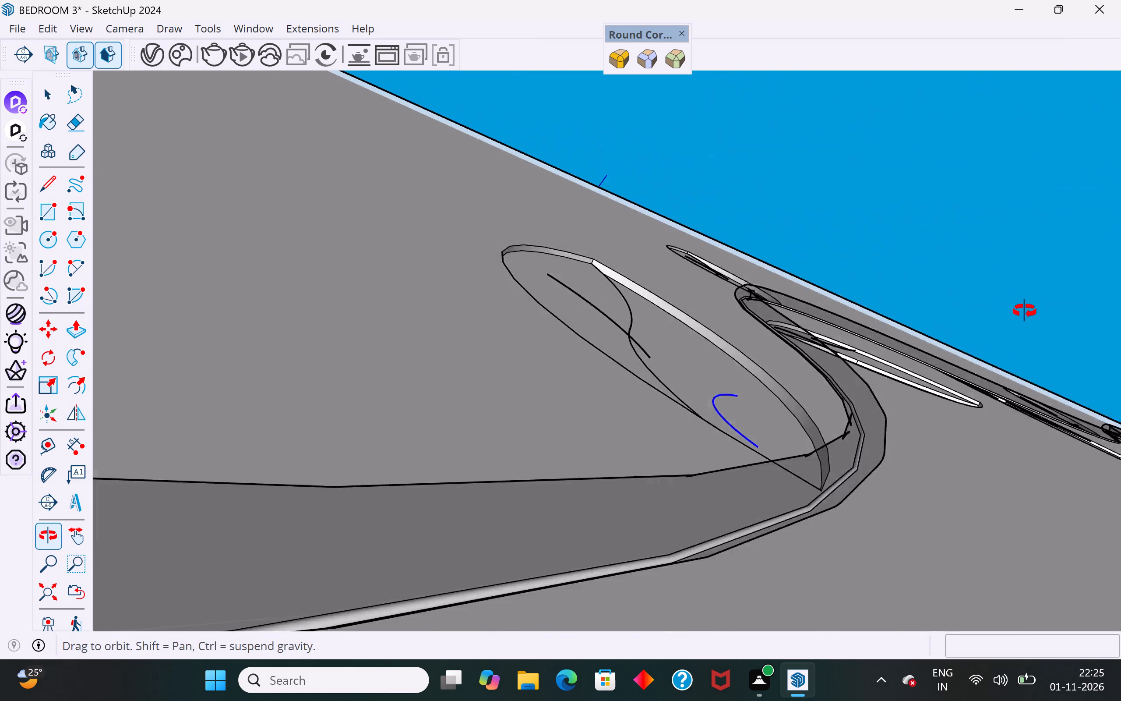
middle_drag(1025, 311, 810, 292)
scroll(821, 511, down, 14)
middle_drag(989, 488, 800, 582)
scroll(802, 579, up, 1)
scroll(847, 544, down, 20)
scroll(847, 544, down, 11)
scroll(867, 308, down, 5)
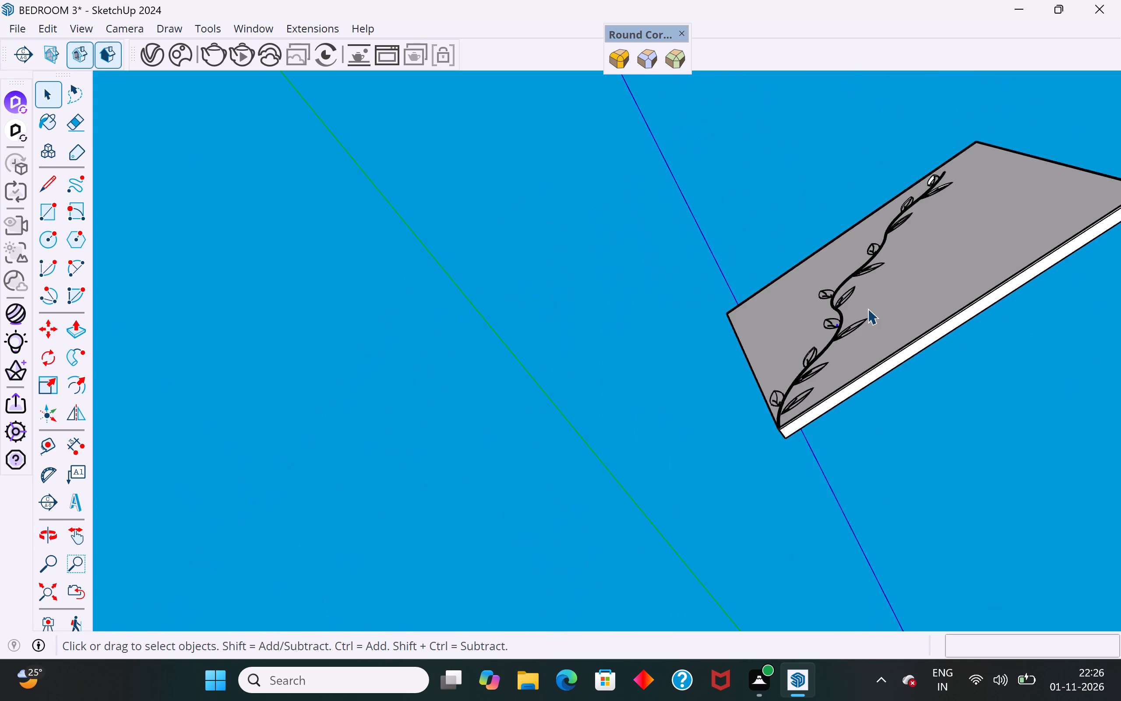
scroll(867, 308, down, 3)
middle_drag(884, 326, 959, 700)
middle_drag(1004, 431, 585, 616)
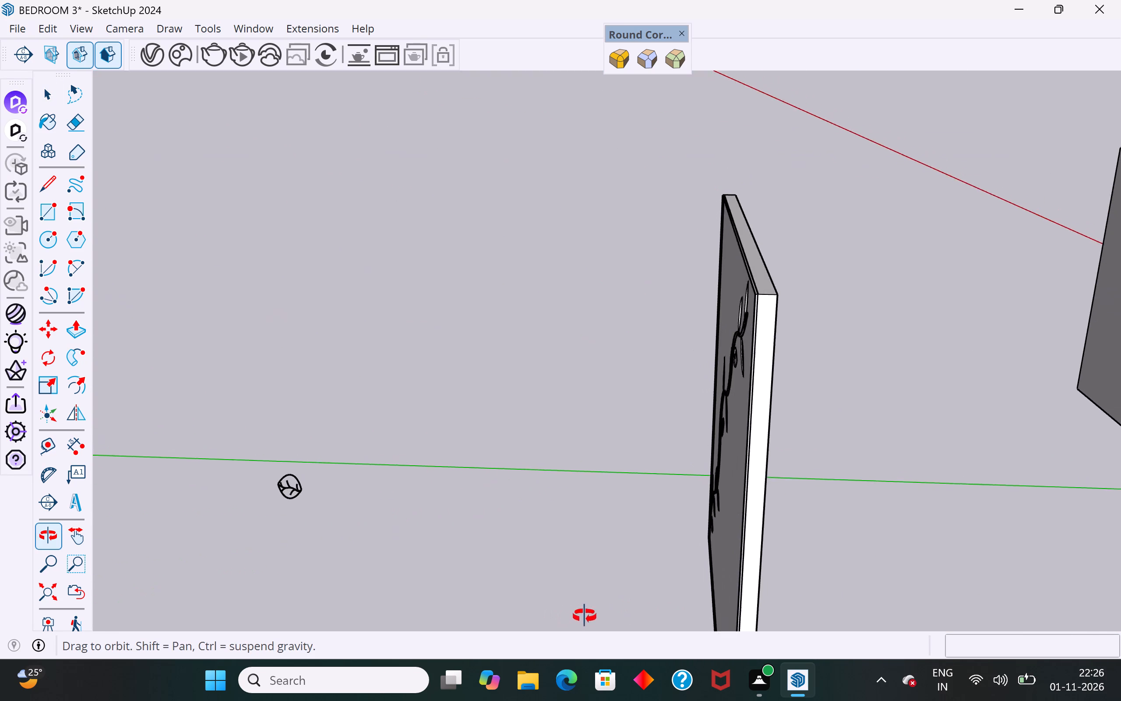
middle_drag(585, 616, 615, 607)
scroll(781, 438, up, 19)
middle_drag(718, 474, 817, 486)
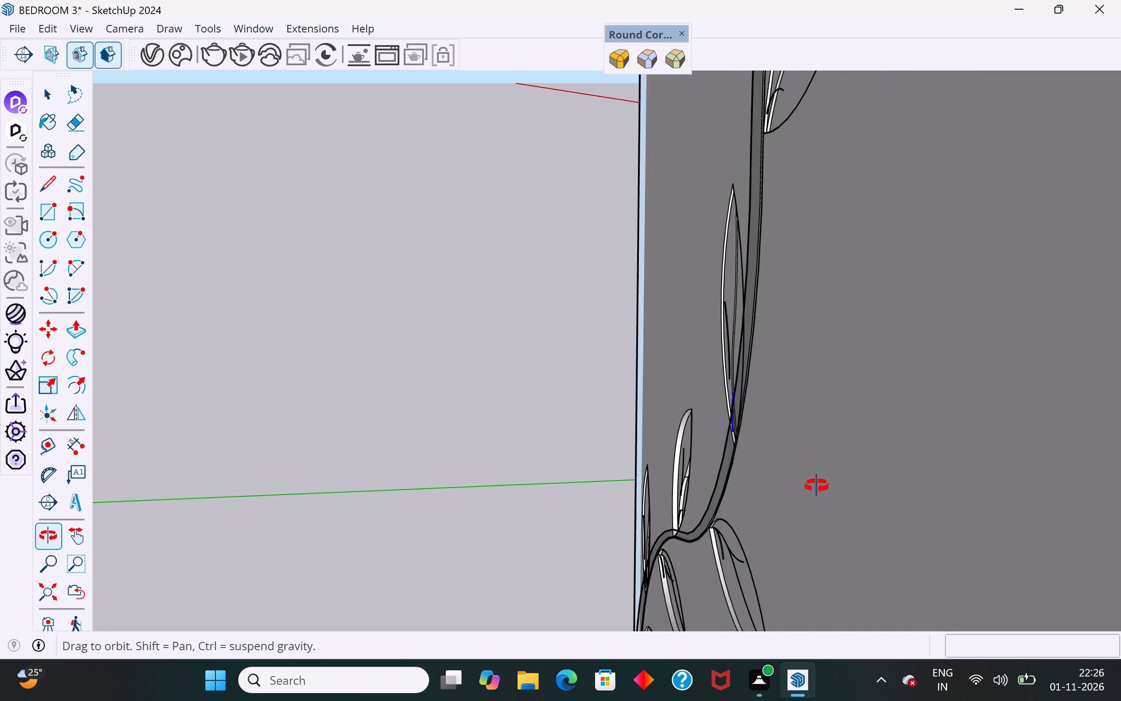
middle_drag(817, 486, 913, 512)
scroll(775, 420, up, 18)
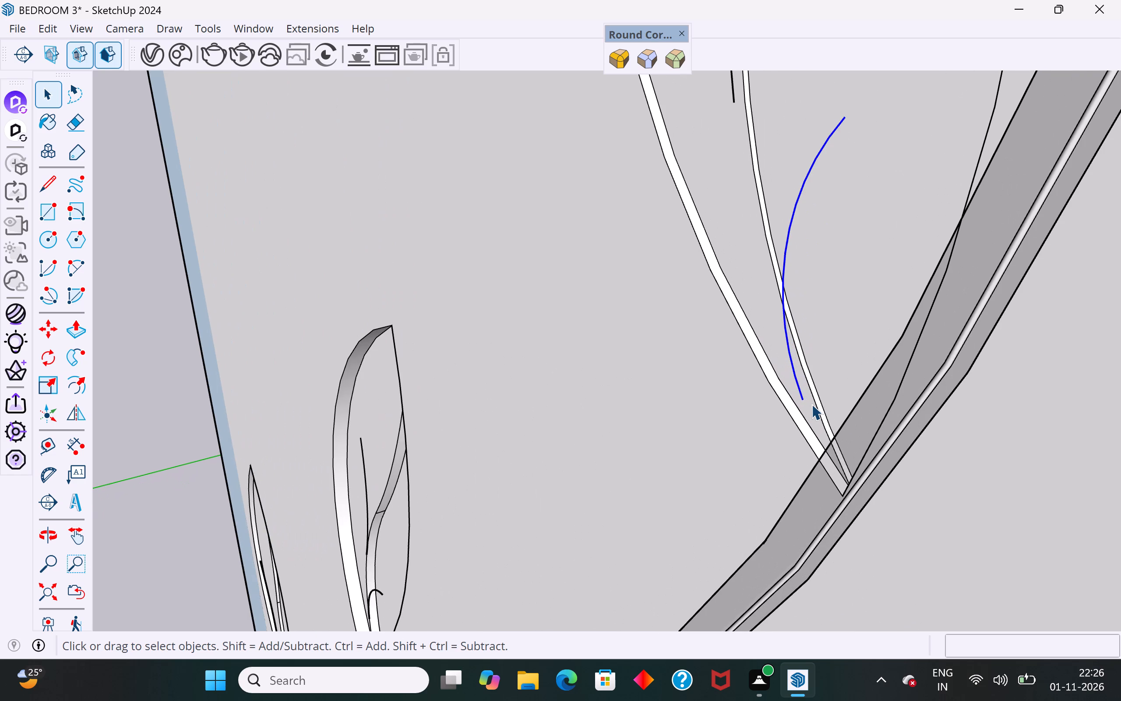
key(m)
click(804, 398)
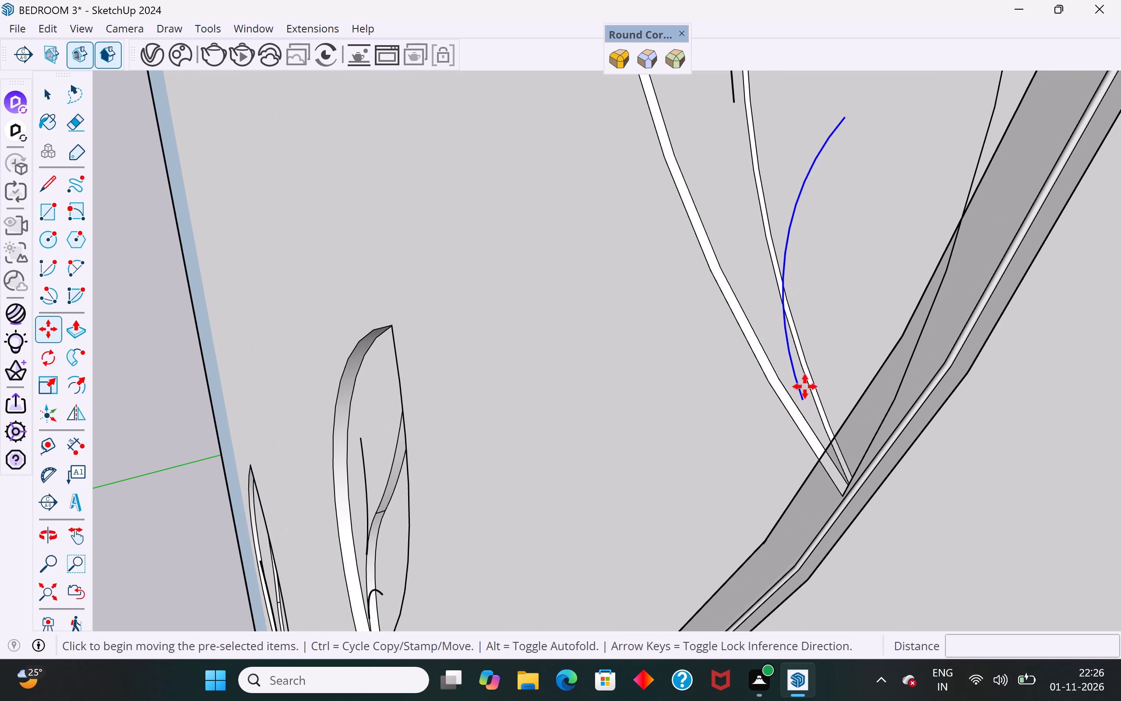
scroll(810, 368, up, 5)
middle_drag(810, 368, 1017, 258)
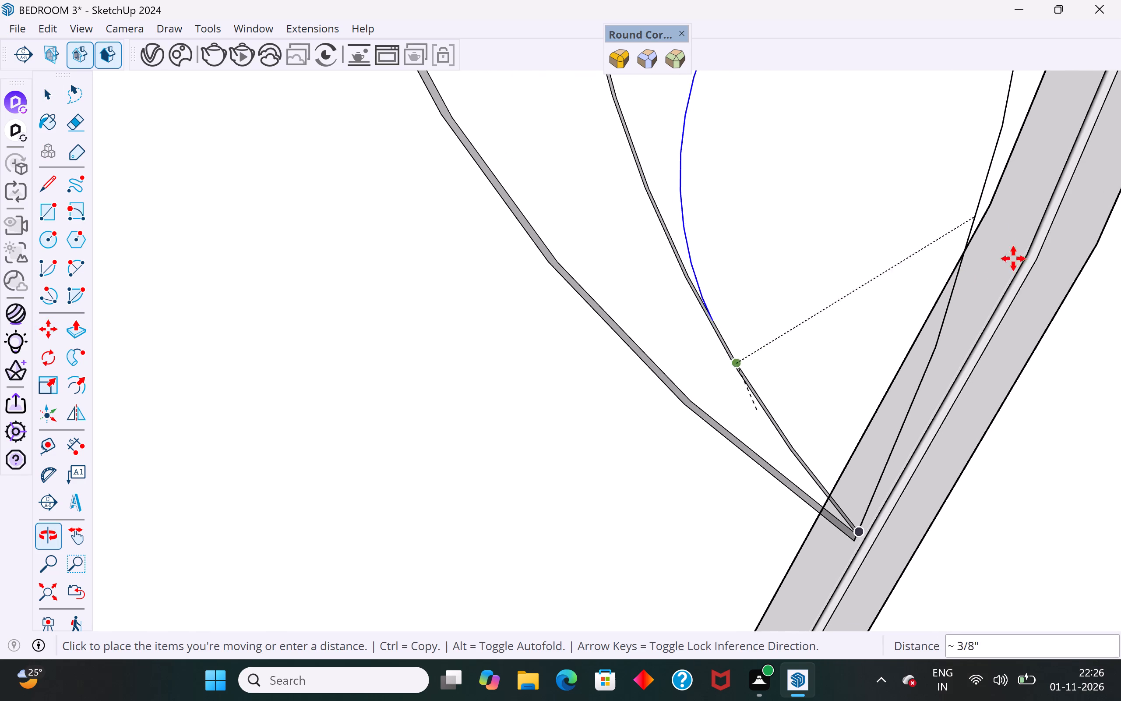
scroll(735, 357, up, 5)
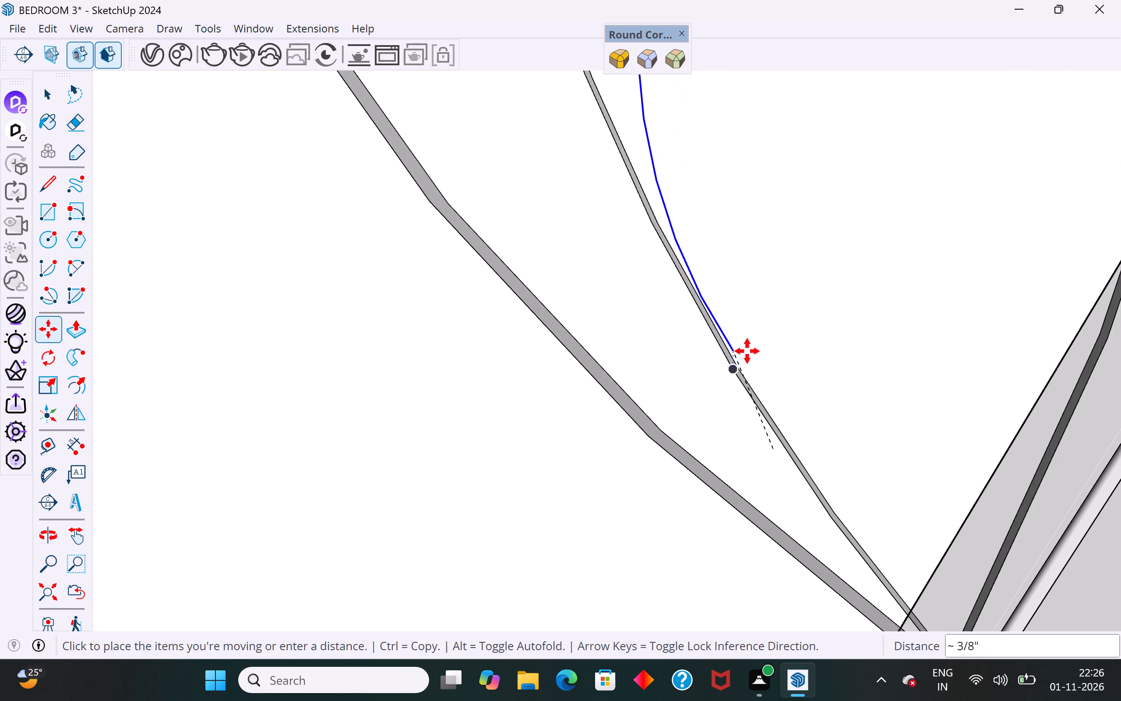
scroll(742, 354, up, 5)
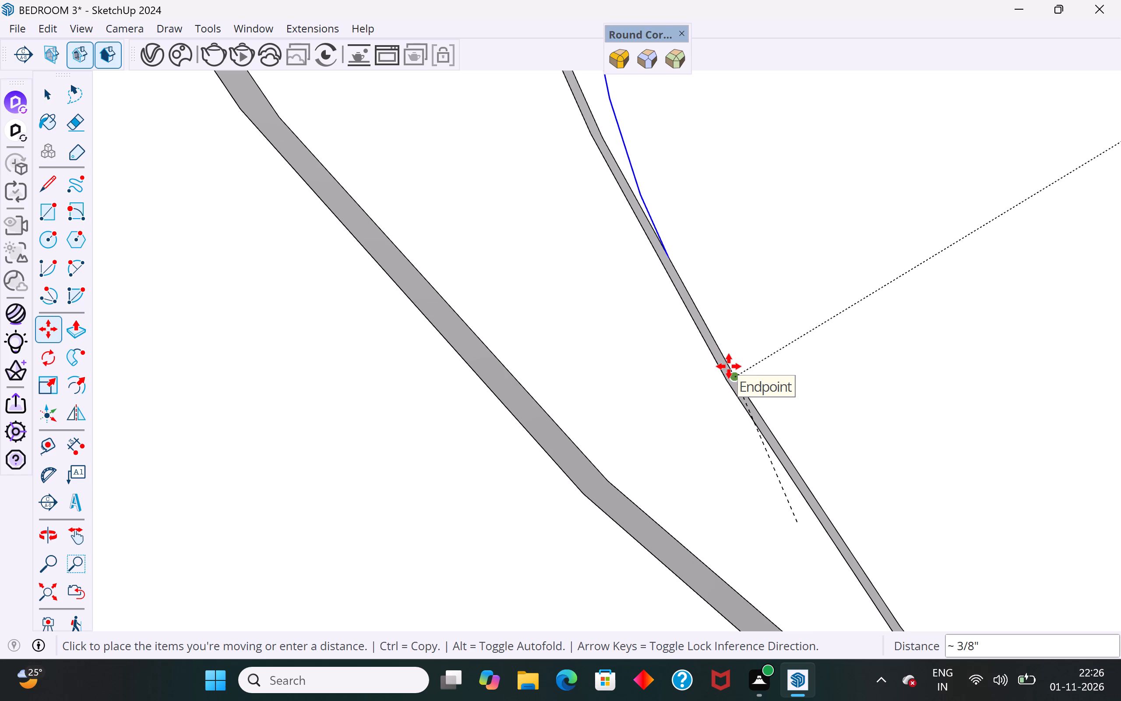
click(729, 366)
scroll(842, 458, down, 20)
scroll(842, 458, down, 4)
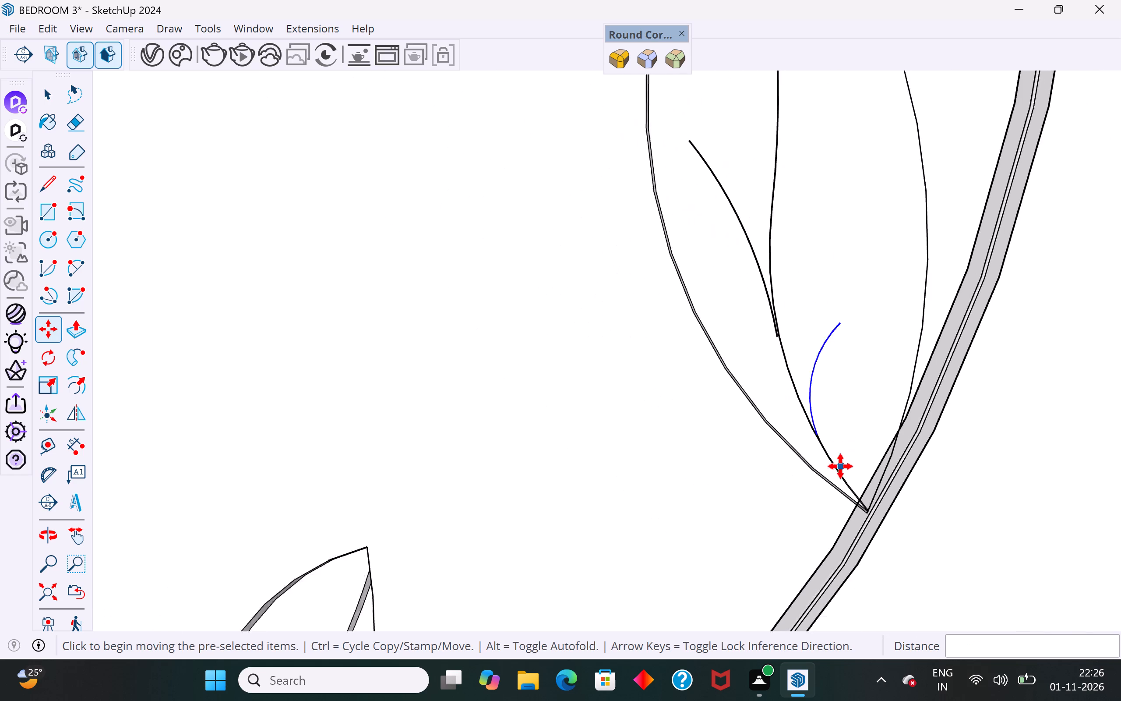
scroll(840, 466, down, 2)
click(63, 89)
click(45, 94)
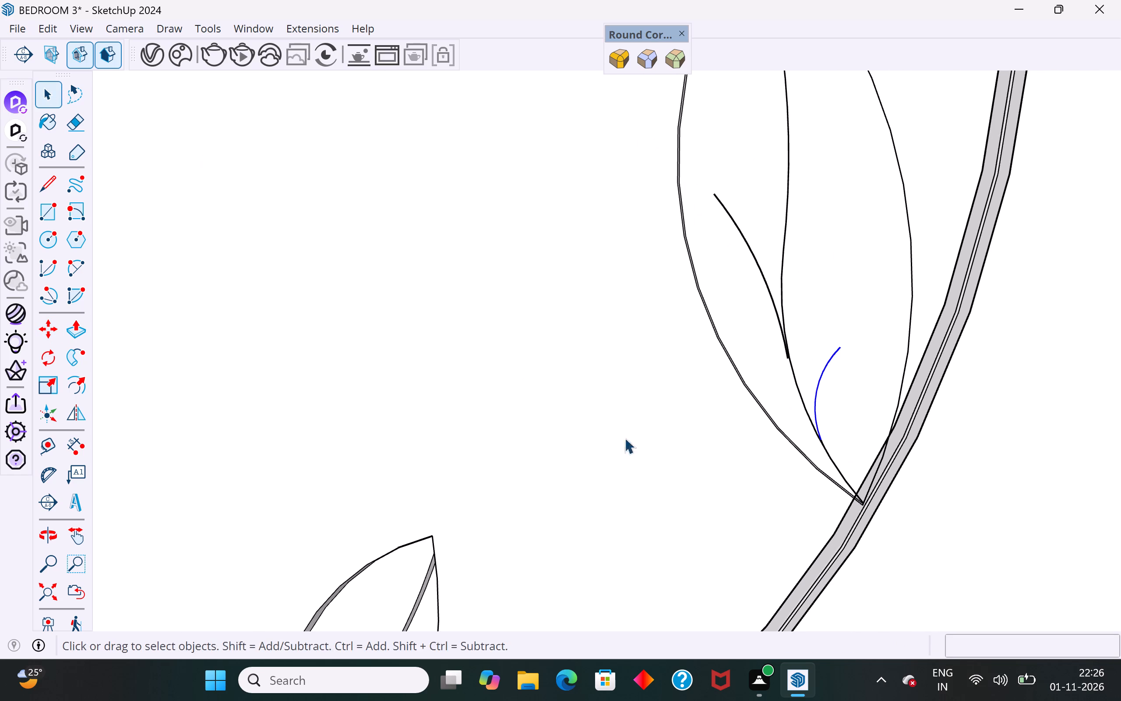
On the third leaf up on the stem's left side, move the side vein nearer its tip so its lower end meets the midrib.
scroll(644, 435, down, 5)
scroll(678, 421, up, 1)
middle_drag(680, 419, 767, 185)
middle_drag(736, 338, 677, 170)
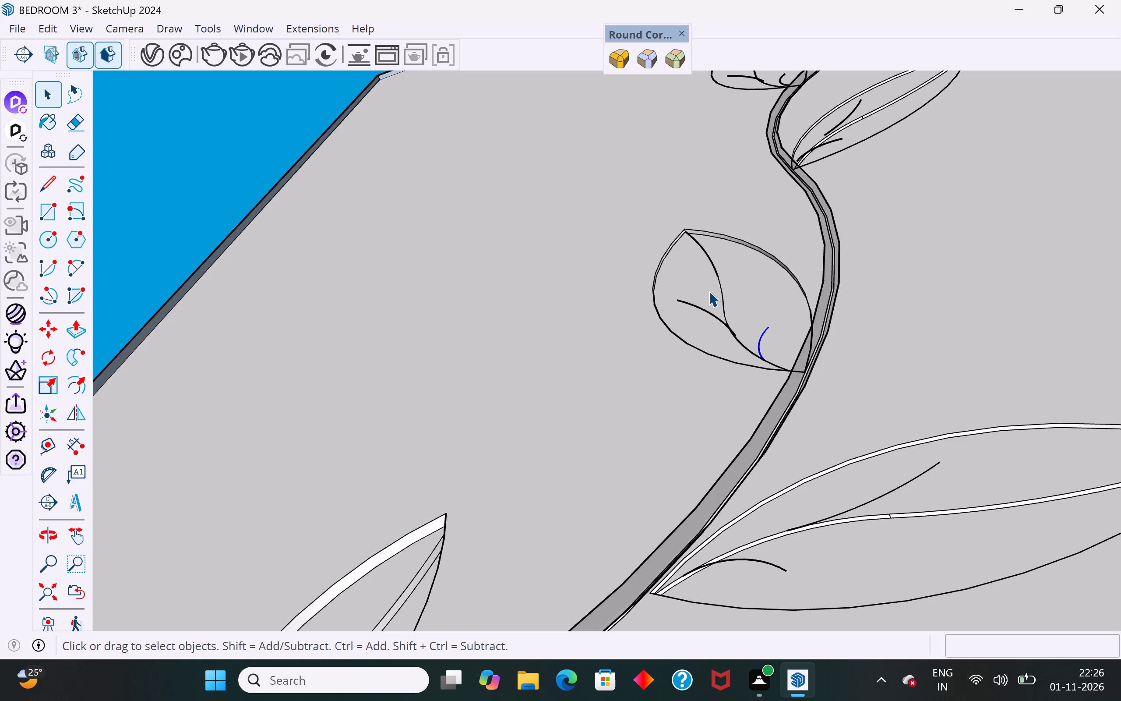
scroll(704, 370, down, 4)
scroll(725, 335, up, 4)
middle_drag(814, 366, 653, 333)
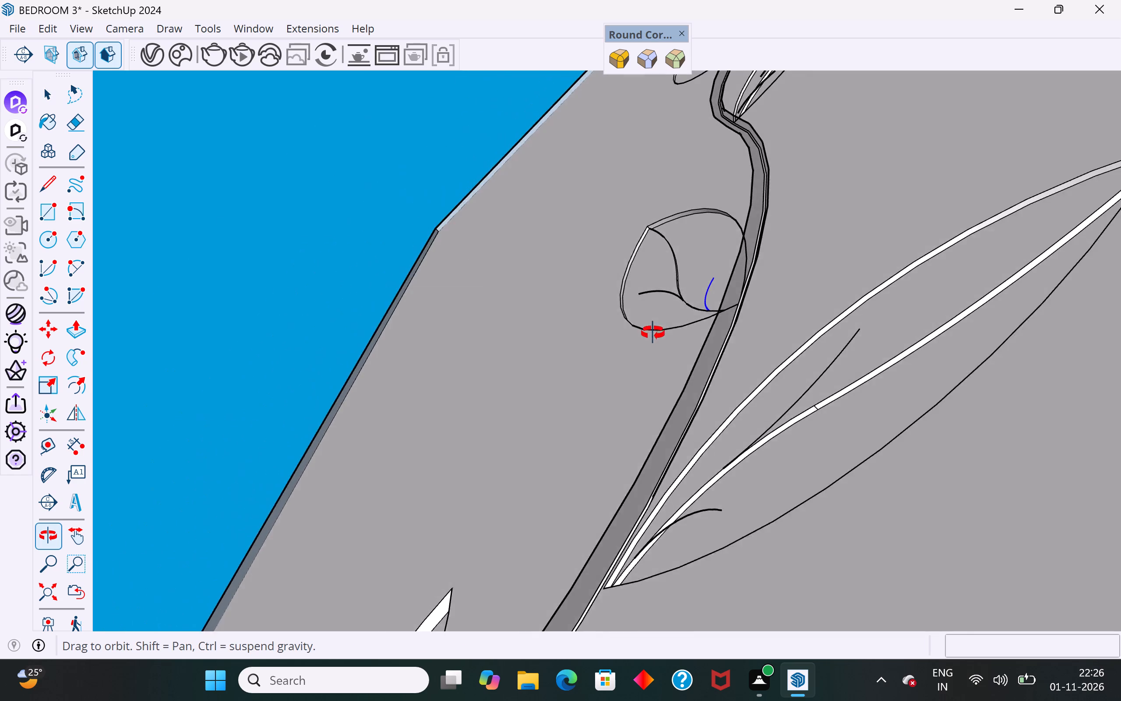
middle_drag(653, 333, 902, 237)
scroll(749, 322, up, 9)
middle_drag(1005, 404, 947, 431)
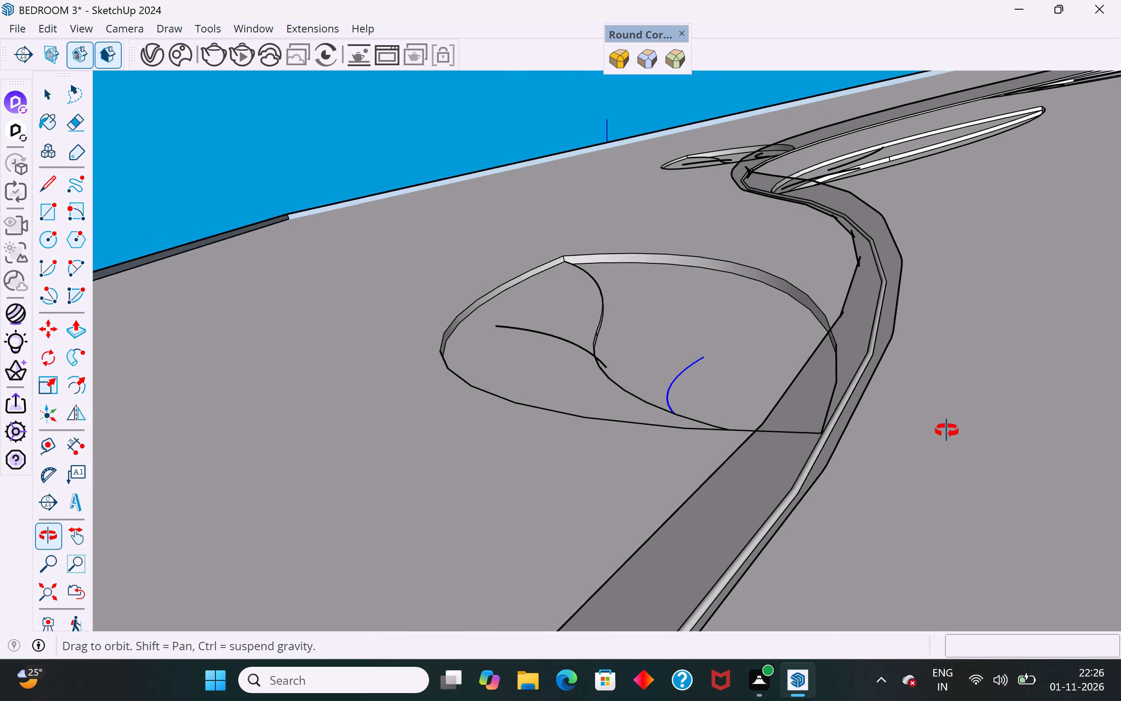
middle_drag(947, 431, 947, 433)
click(578, 346)
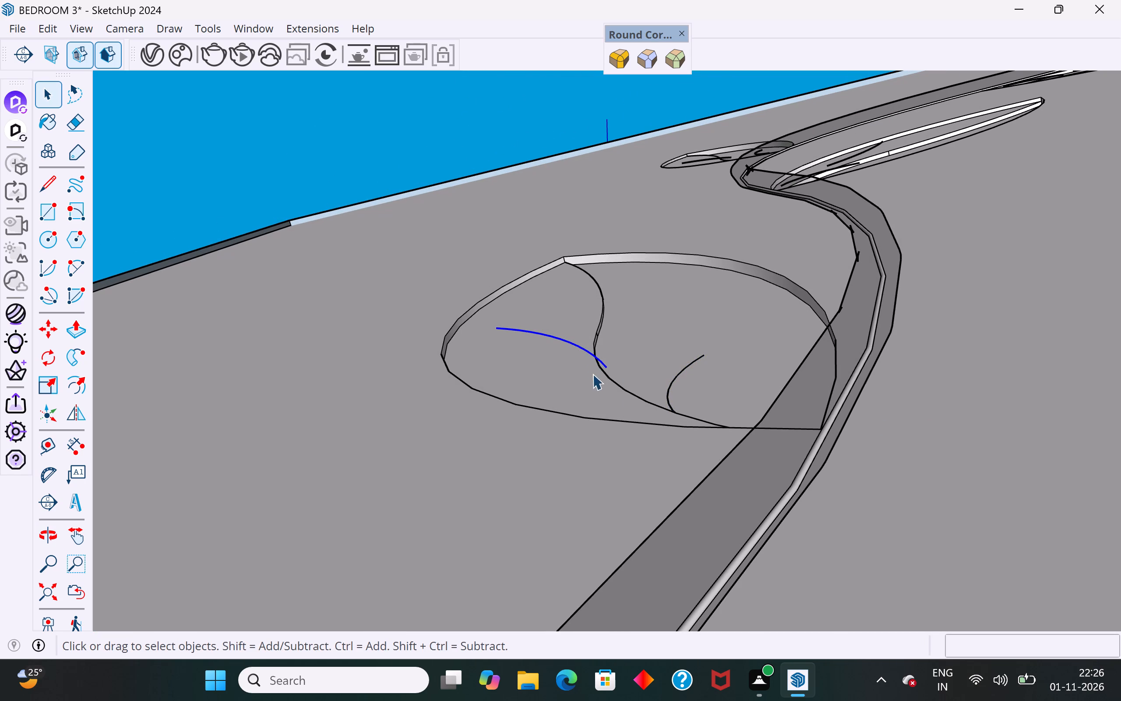
scroll(797, 169, down, 7)
scroll(800, 161, up, 1)
scroll(715, 194, down, 16)
middle_drag(960, 257, 805, 369)
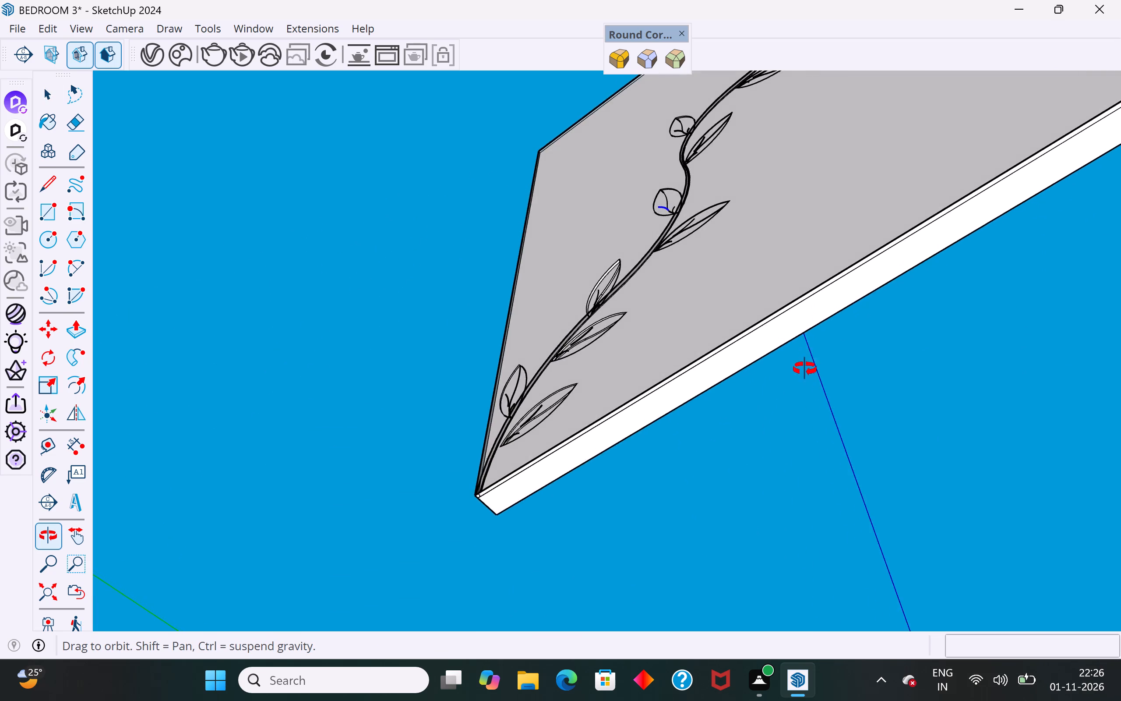
middle_drag(805, 369, 946, 559)
scroll(785, 249, down, 15)
scroll(729, 407, down, 8)
middle_drag(789, 316, 755, 643)
scroll(719, 402, up, 10)
middle_drag(998, 407, 991, 502)
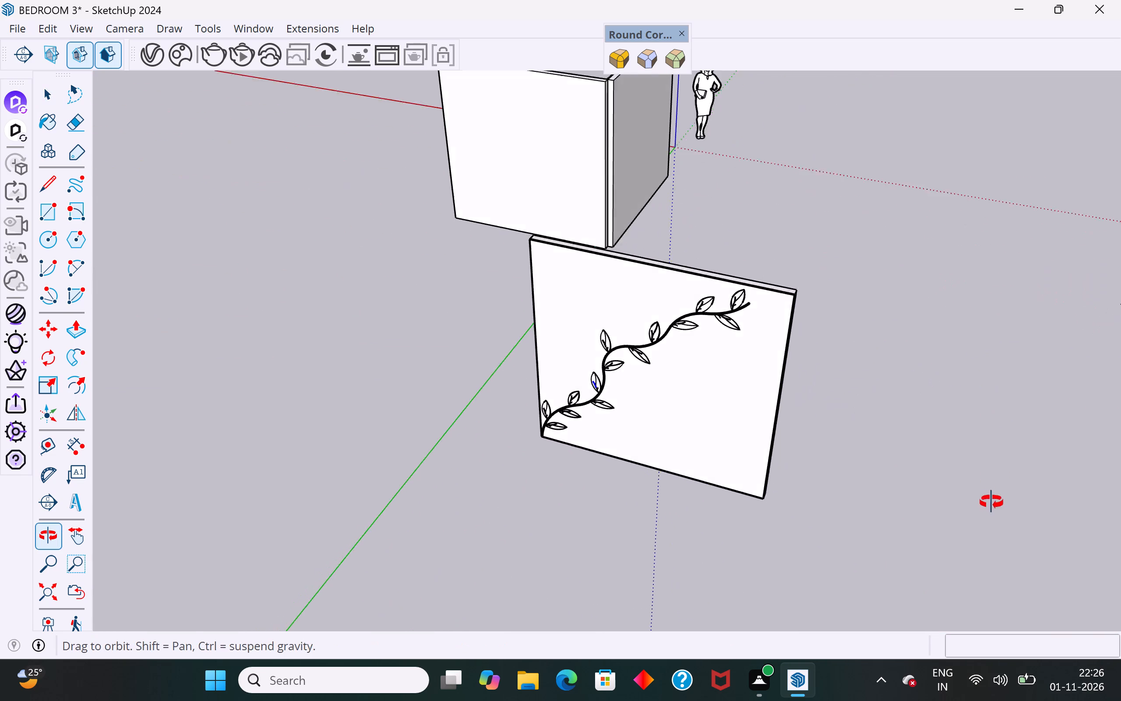
middle_drag(991, 502, 991, 503)
scroll(641, 463, up, 20)
scroll(641, 463, up, 11)
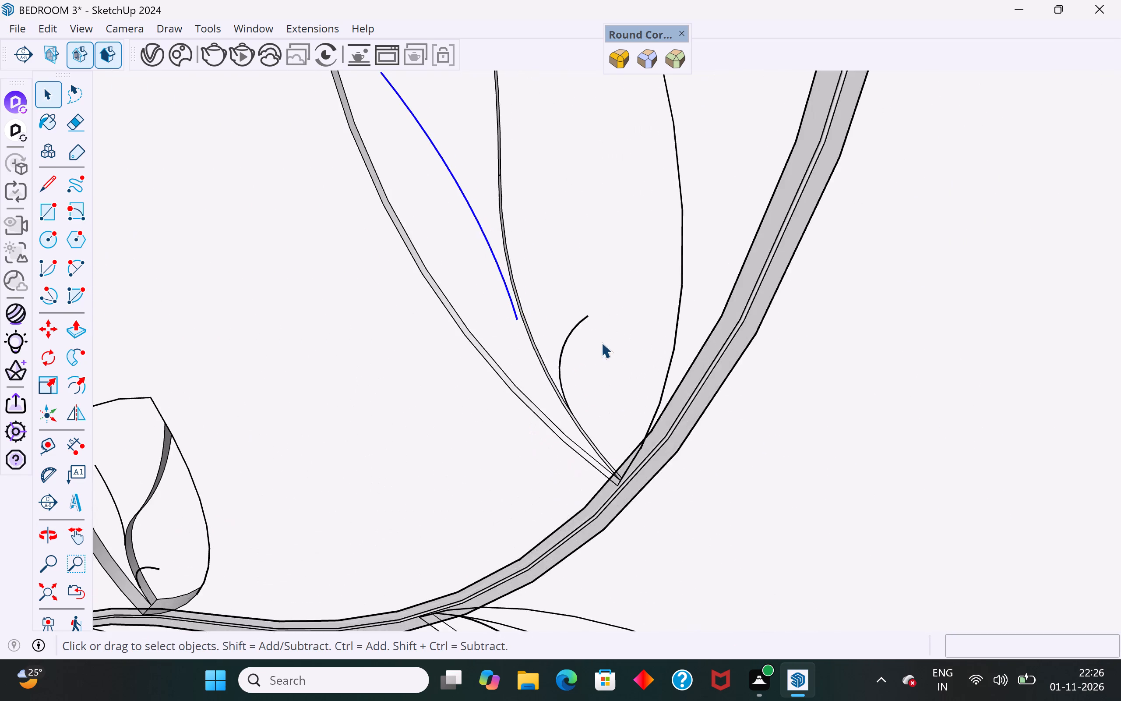
scroll(601, 342, up, 6)
key(m)
scroll(527, 306, up, 4)
scroll(532, 346, up, 4)
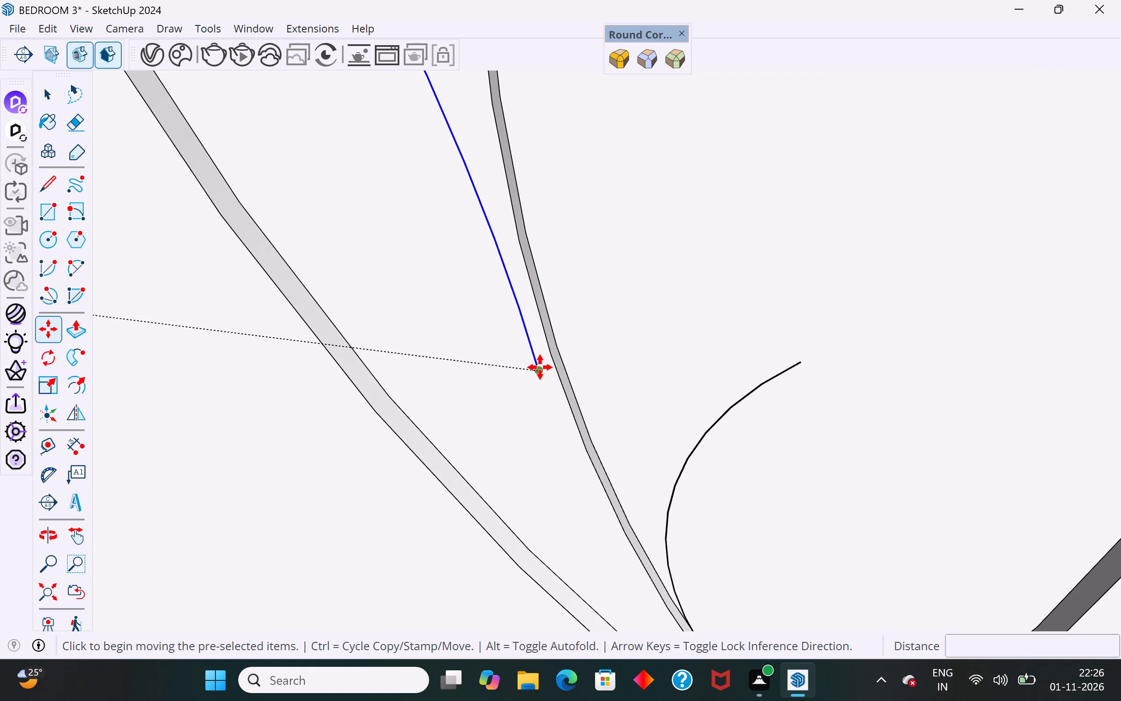
click(540, 367)
click(551, 361)
scroll(579, 520, down, 12)
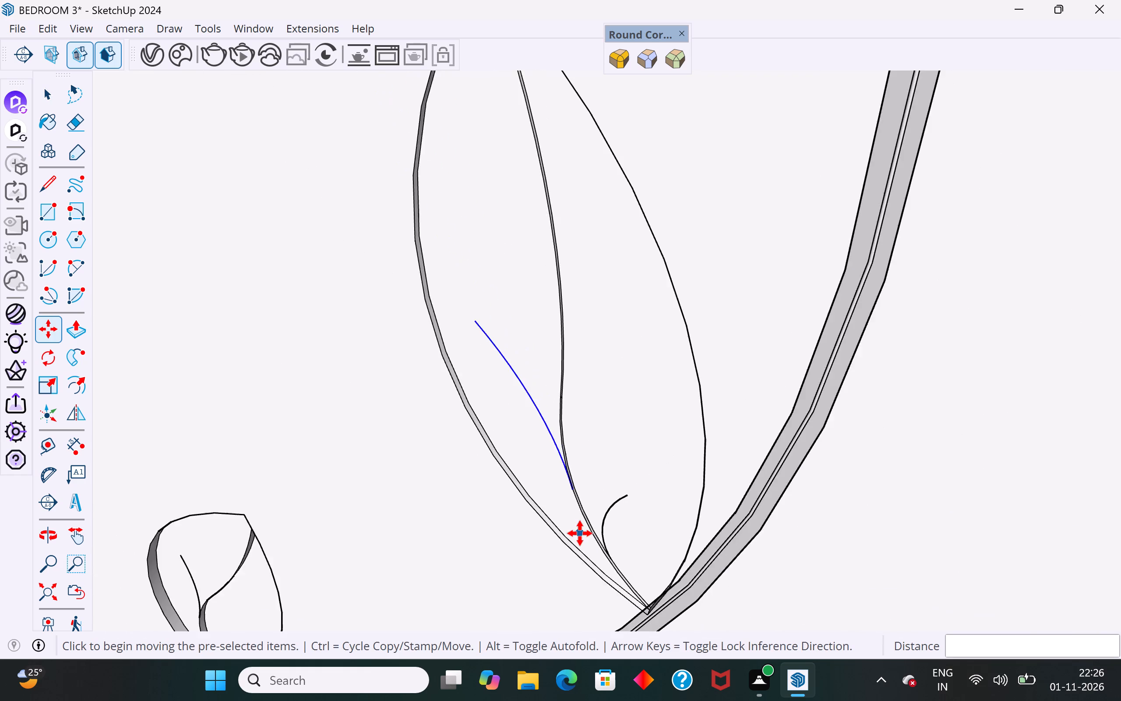
scroll(580, 533, down, 9)
click(48, 95)
On the fourth leaf up on the stem's right side, move the side vein nearer its tip so its lower end meets the midrib.
scroll(476, 541, down, 3)
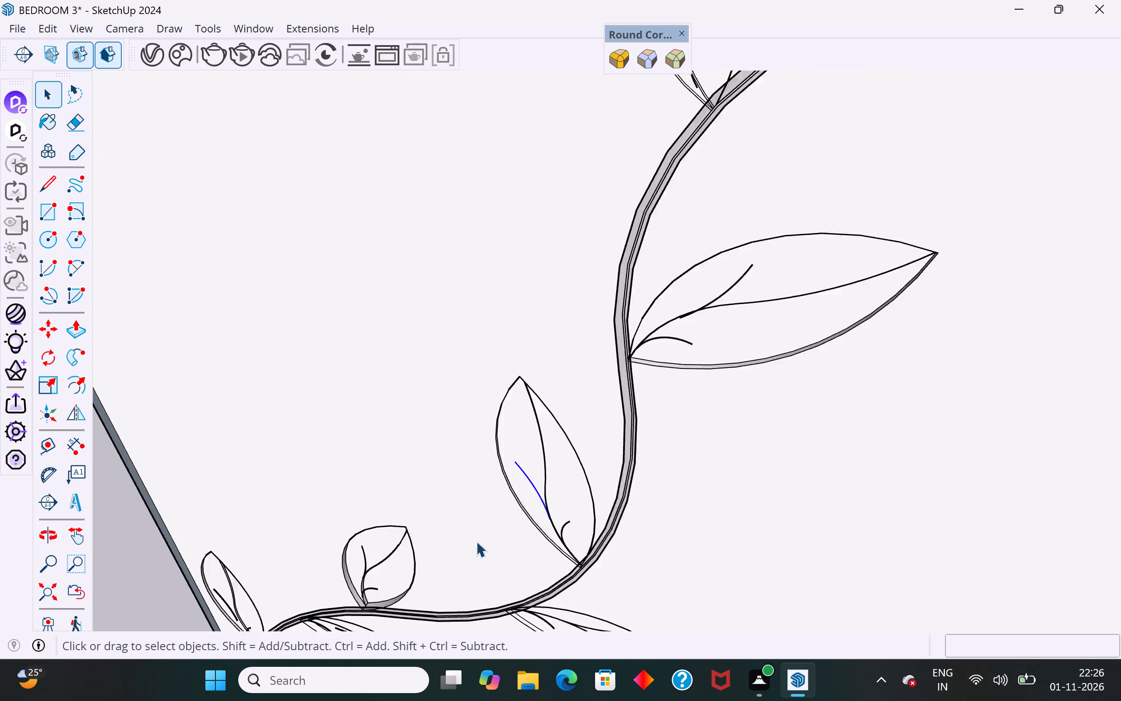
scroll(476, 541, down, 2)
scroll(713, 360, up, 17)
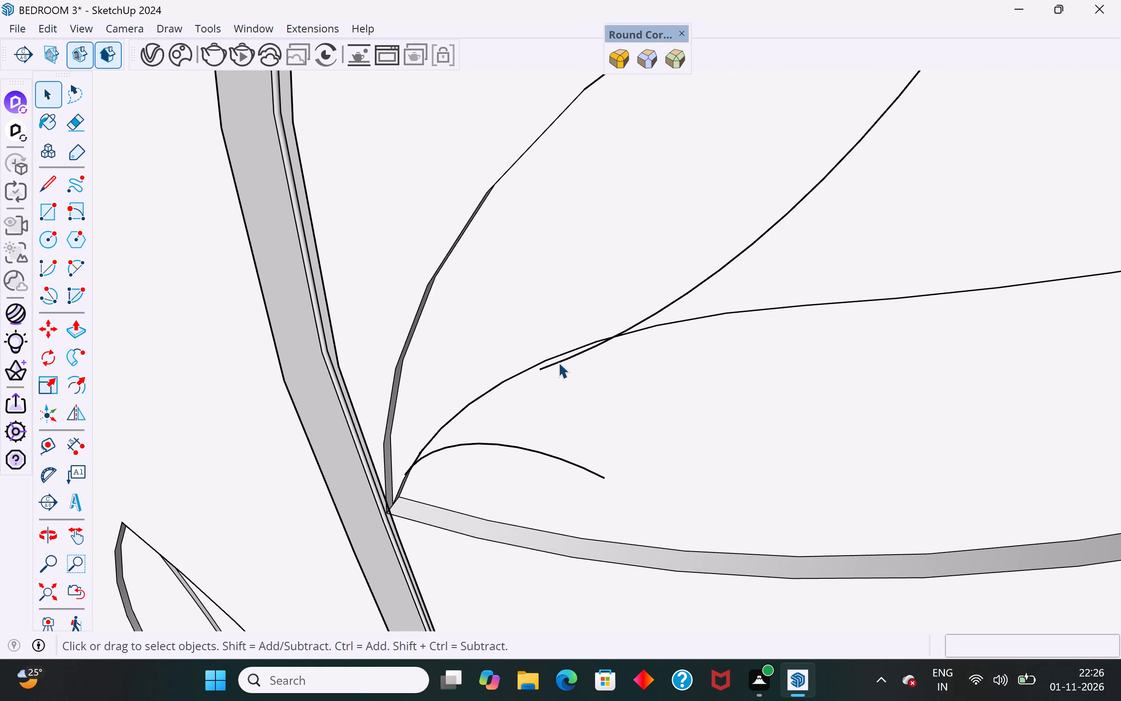
click(558, 362)
key(m)
scroll(532, 378, up, 9)
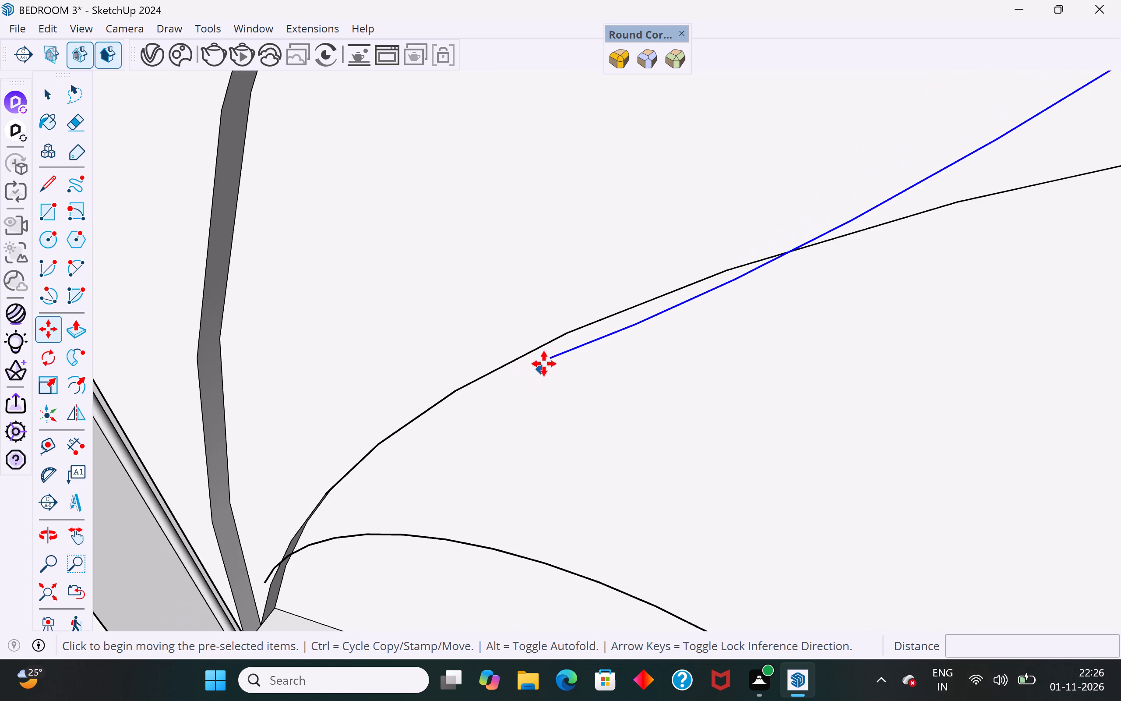
click(550, 361)
click(571, 332)
scroll(563, 411, down, 2)
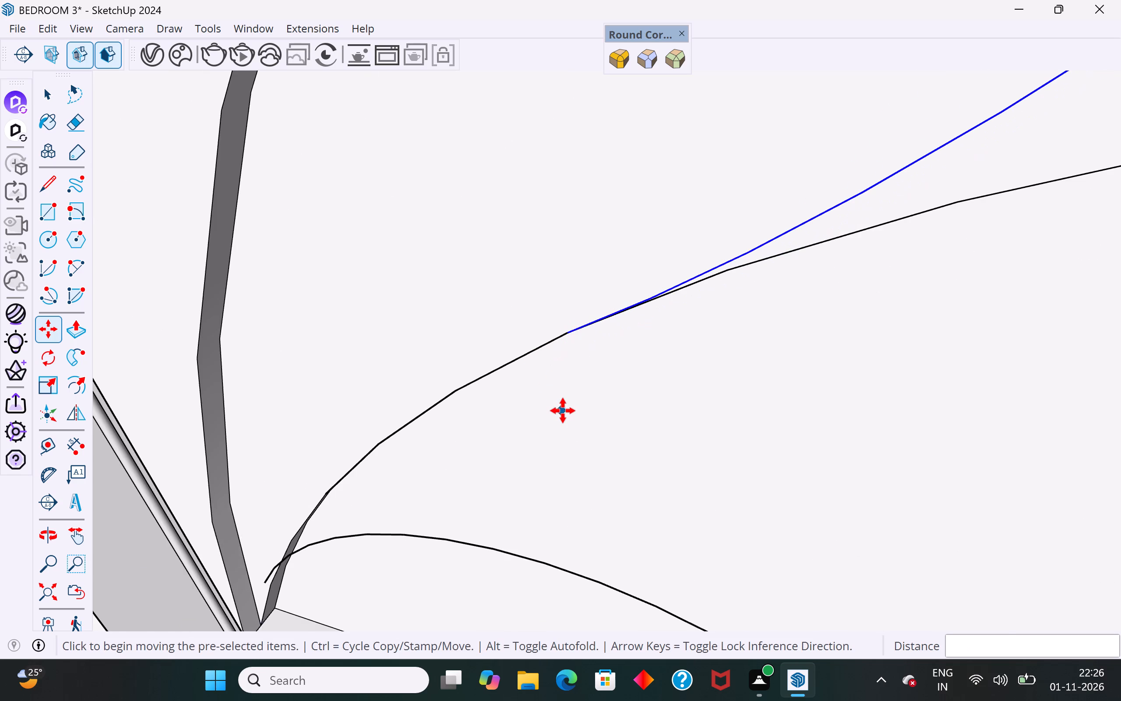
scroll(563, 411, down, 5)
click(48, 97)
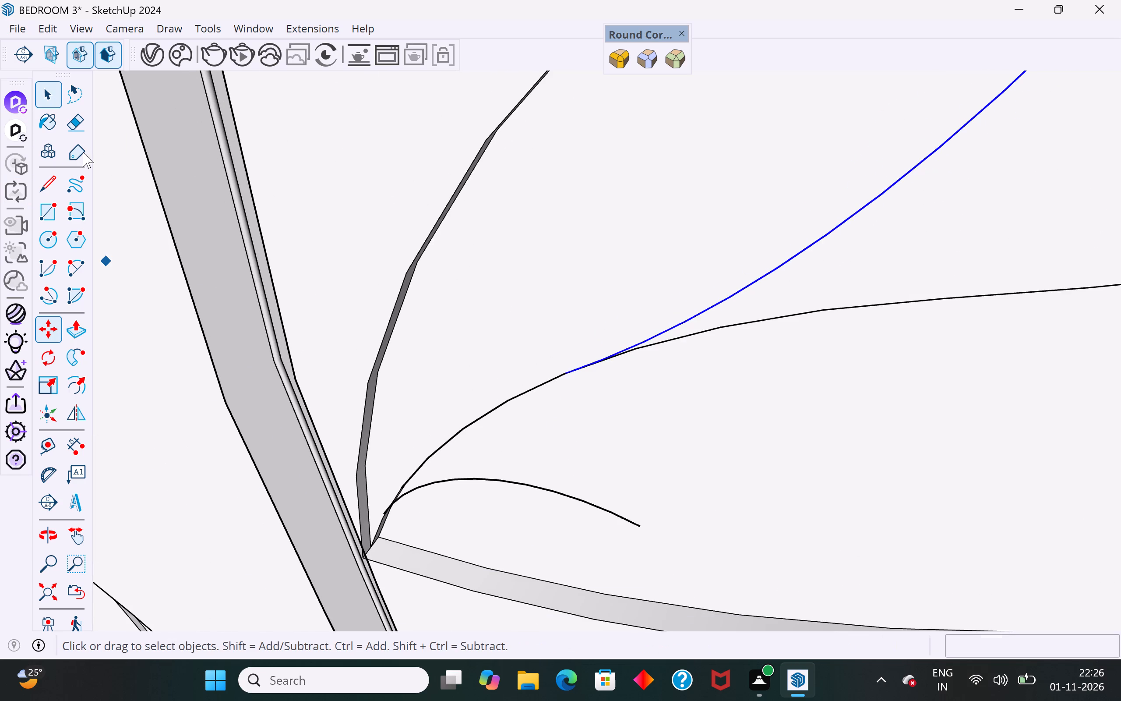
Move the same leaf's side vein nearest its base so that its lower end meets the midrib.
click(472, 478)
middle_drag(519, 517, 546, 499)
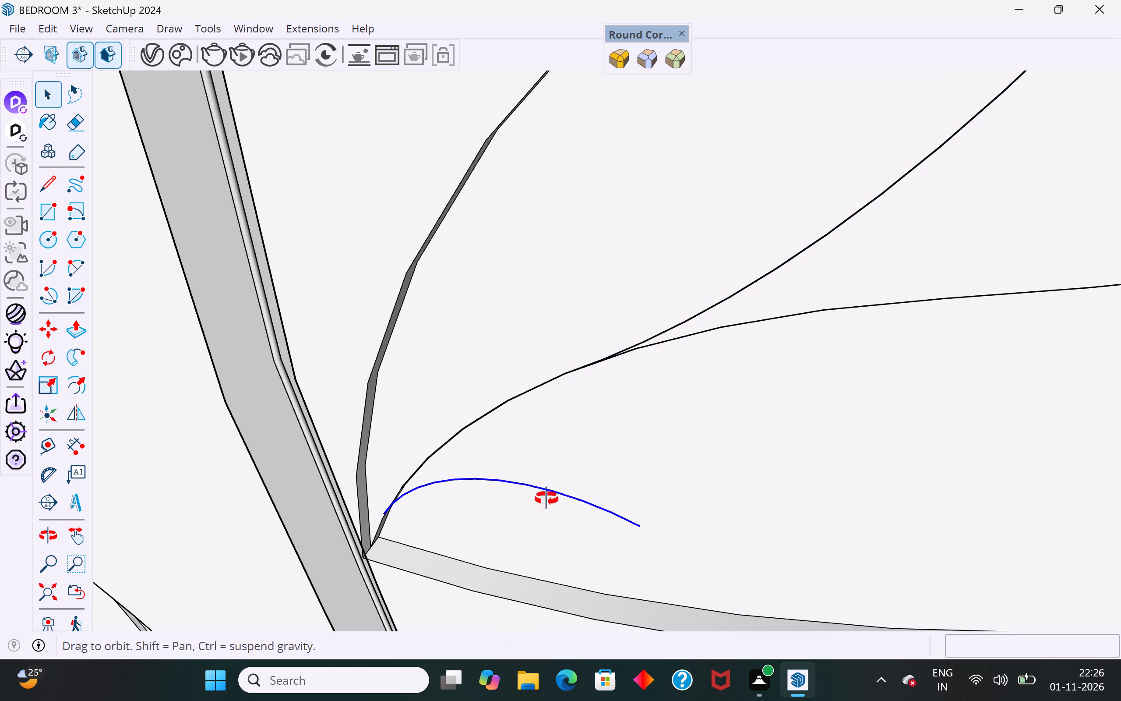
middle_drag(546, 499, 688, 157)
middle_drag(479, 493, 552, 204)
middle_drag(366, 459, 287, 366)
scroll(335, 379, up, 5)
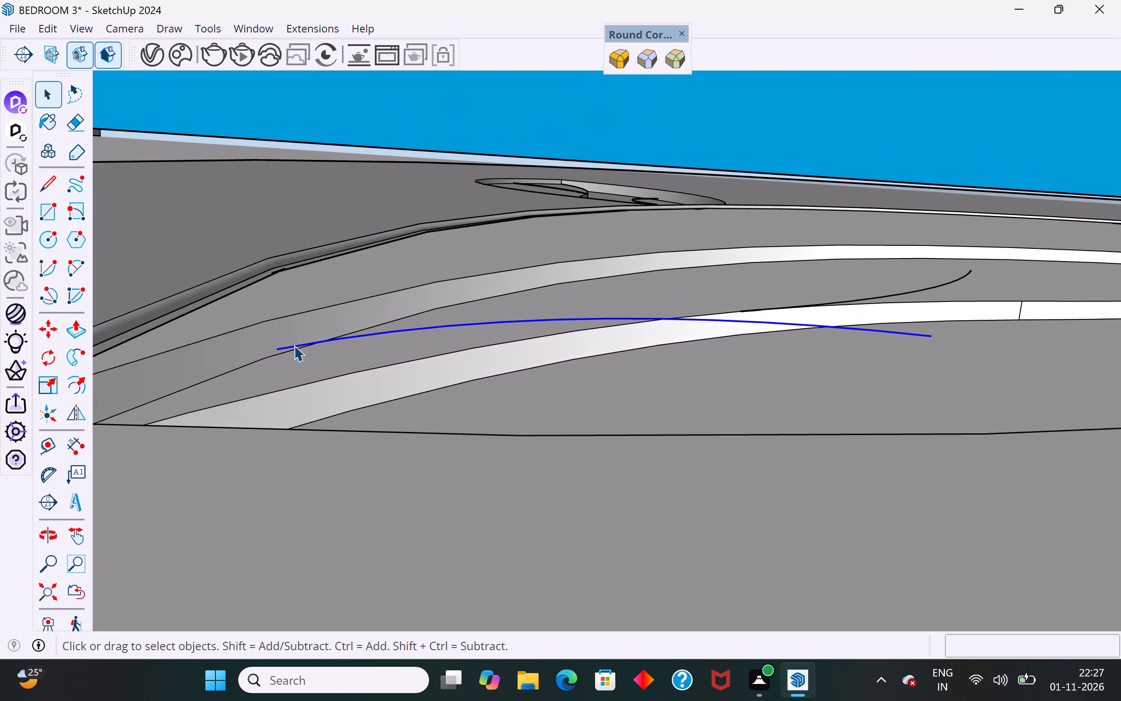
scroll(294, 345, up, 2)
key(m)
click(279, 351)
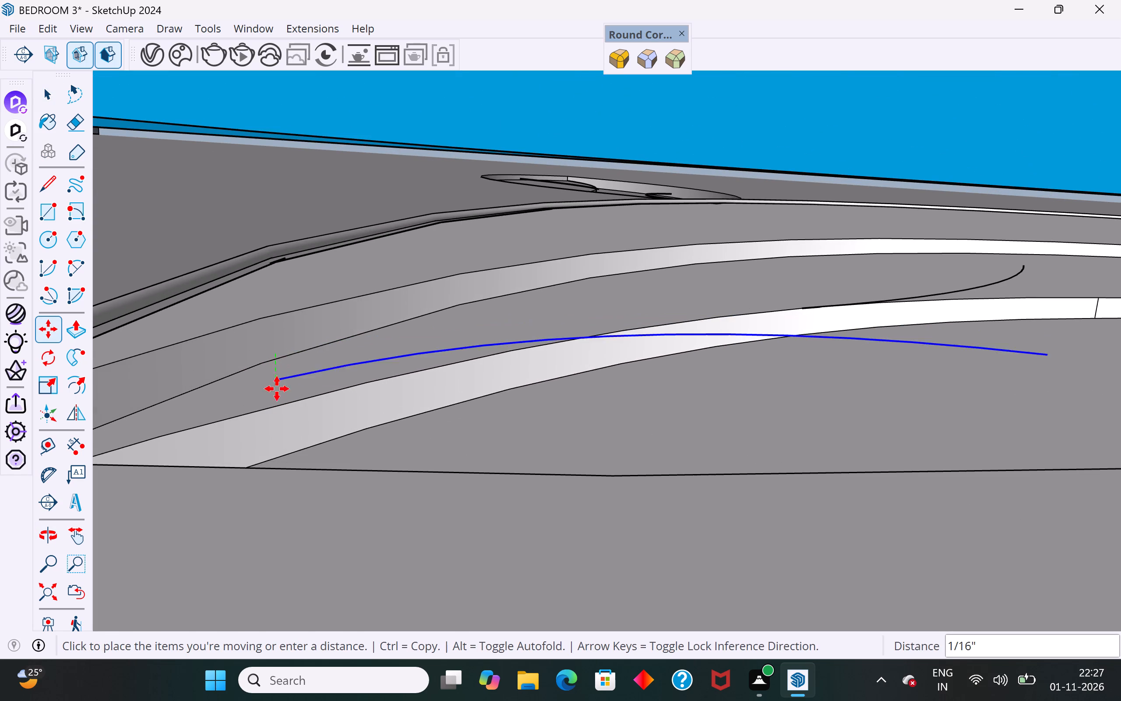
click(278, 402)
scroll(436, 499, down, 15)
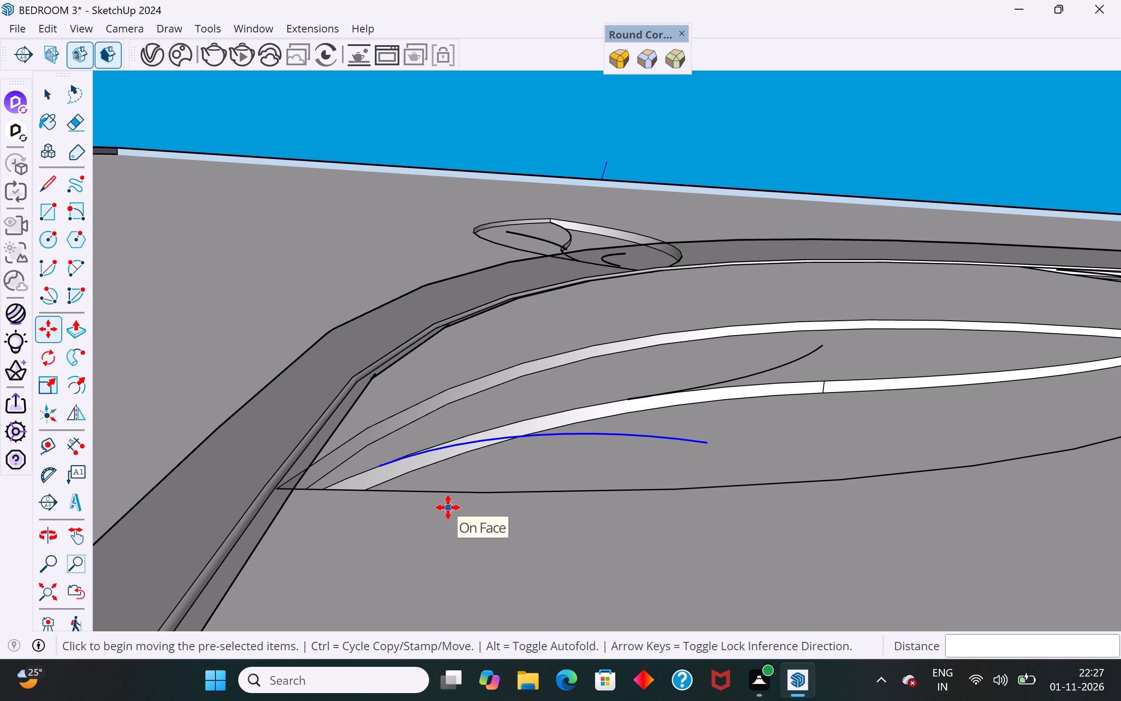
On the fourth leaf up on the stem's left side, move the side vein nearer its tip about 1/8" onto the midrib.
scroll(436, 540, down, 14)
middle_drag(712, 533, 688, 687)
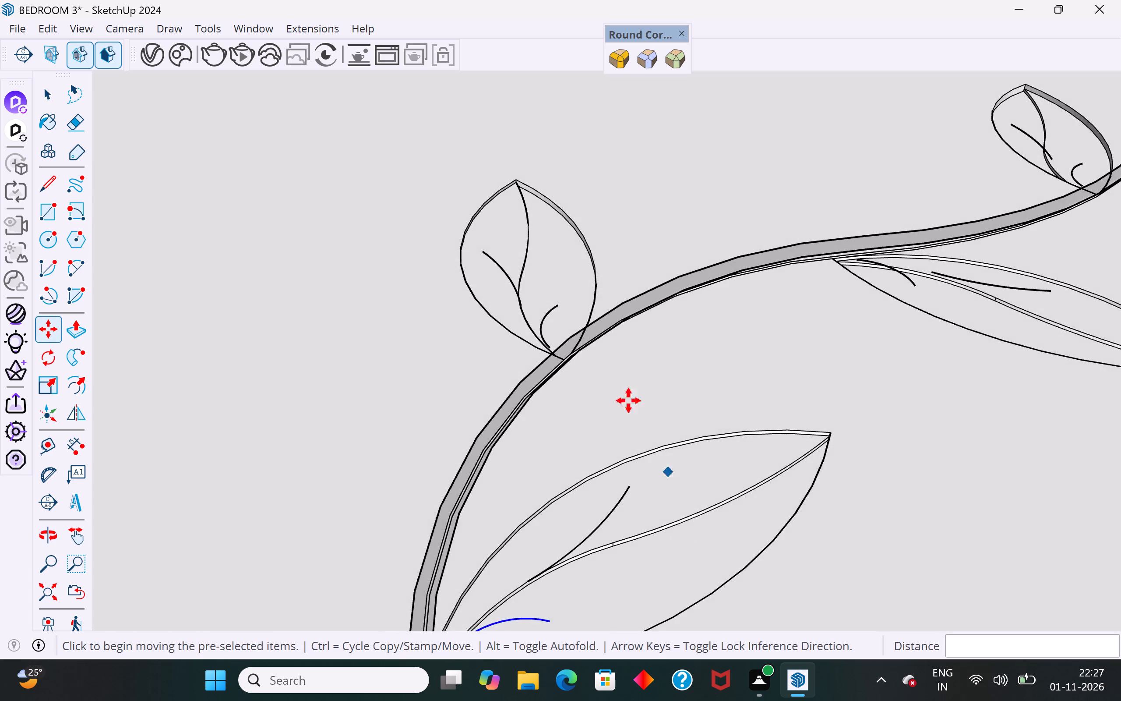
scroll(568, 458, down, 4)
middle_drag(513, 491, 701, 294)
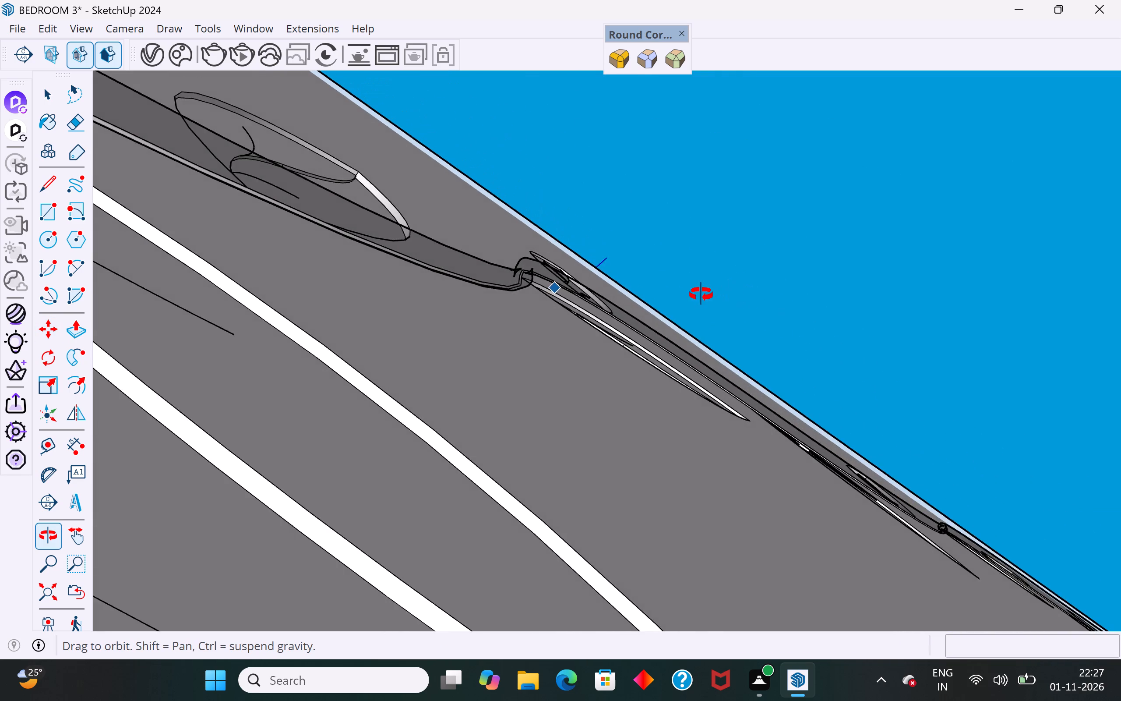
middle_drag(701, 294, 685, 639)
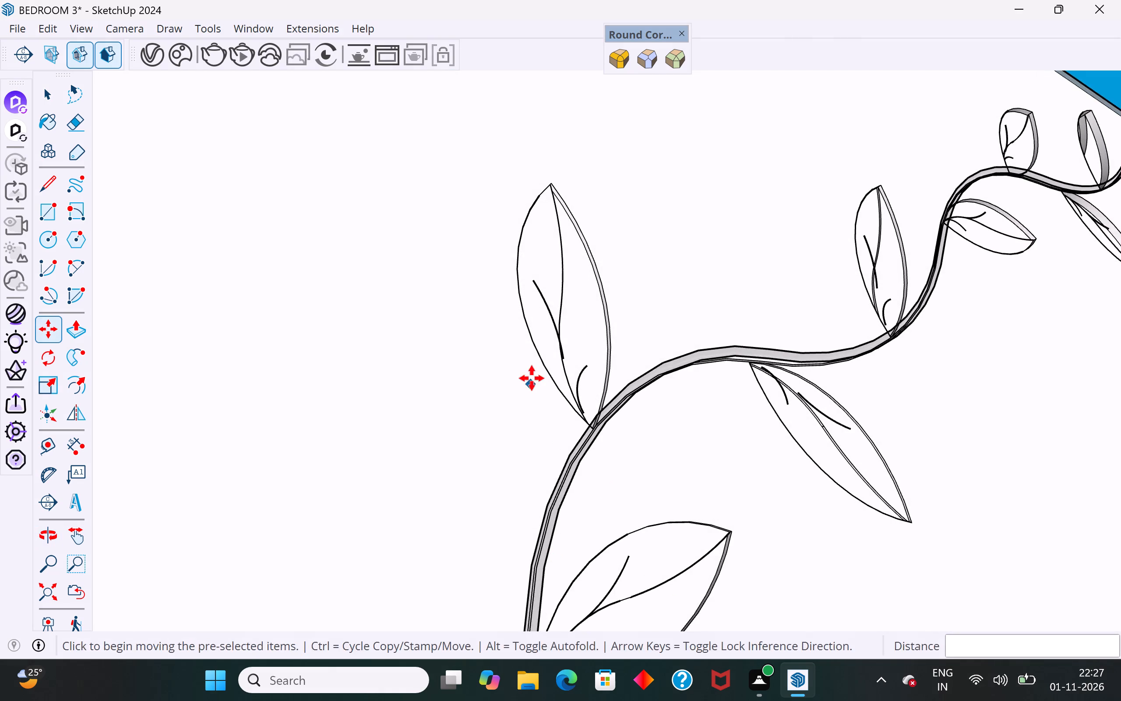
middle_drag(536, 387, 172, 477)
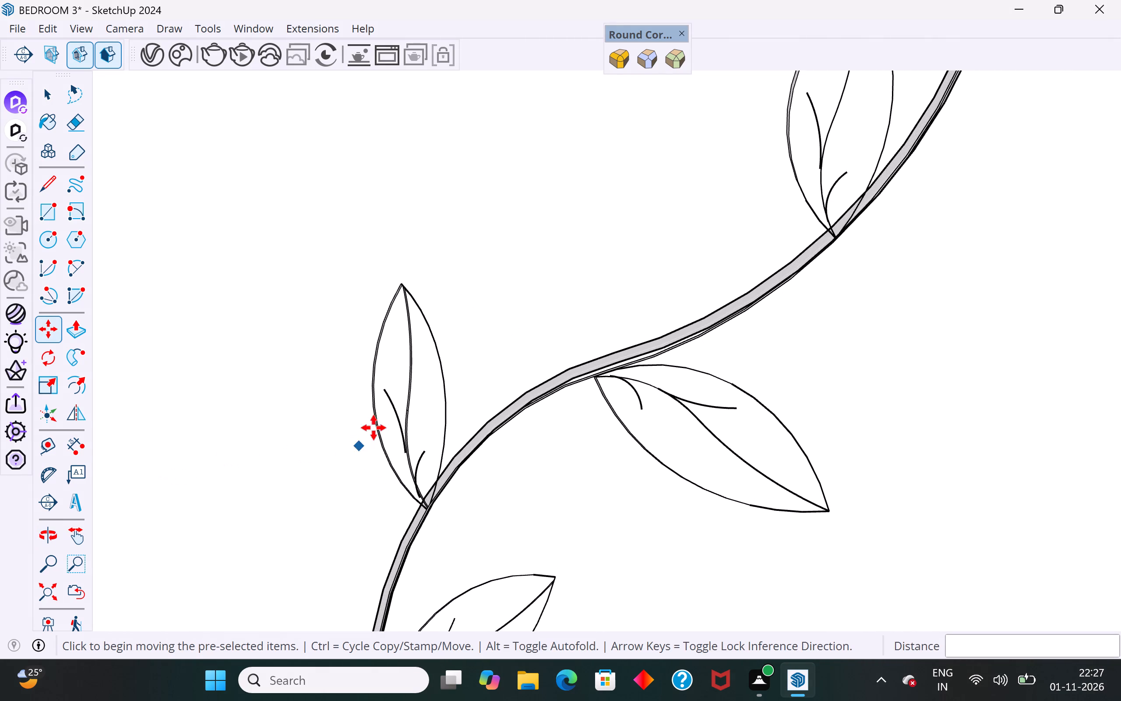
scroll(404, 394, up, 7)
middle_drag(482, 435, 324, 439)
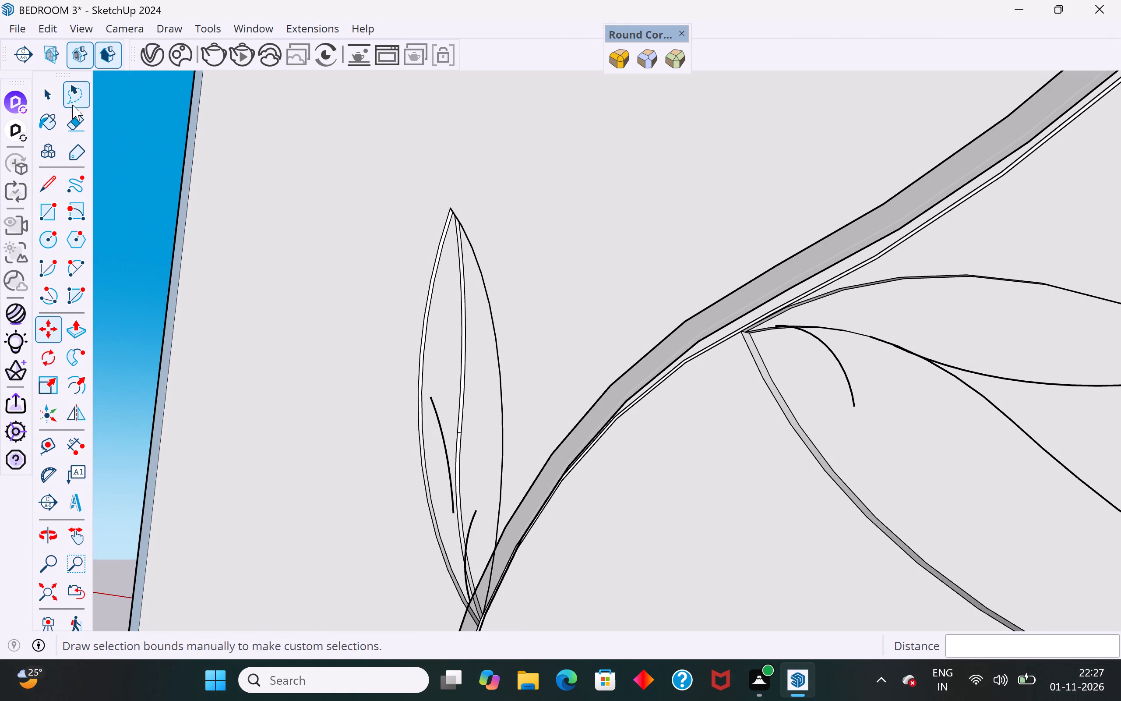
click(58, 92)
click(117, 175)
scroll(478, 577, up, 13)
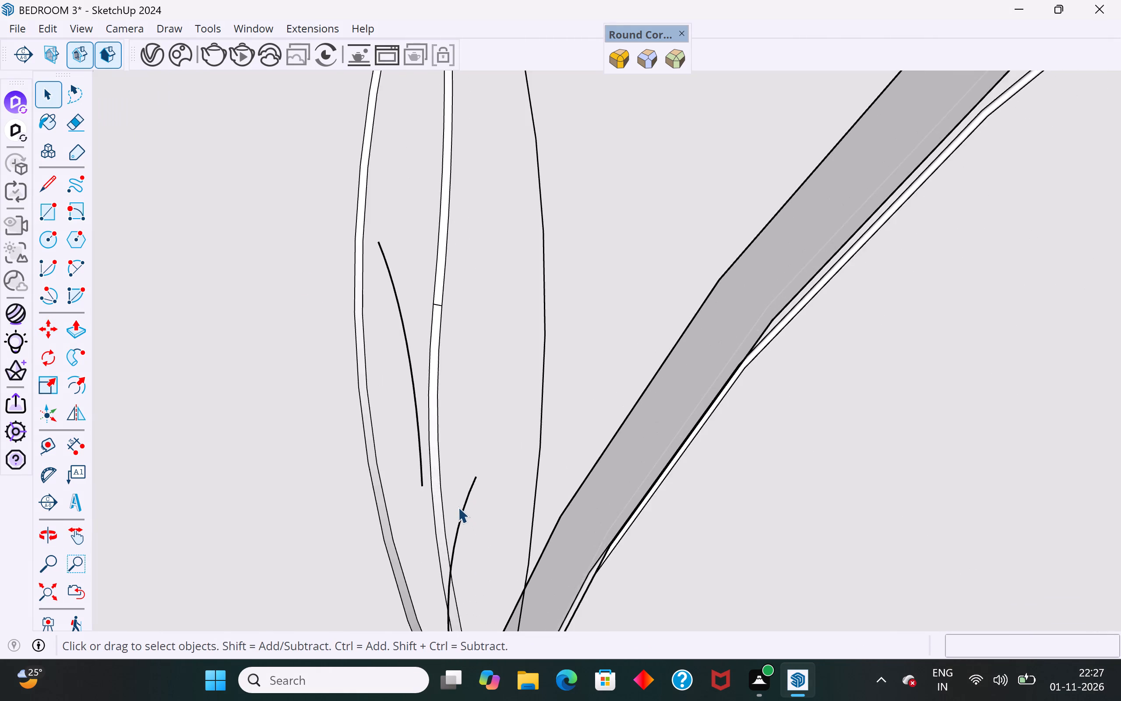
scroll(458, 507, up, 2)
click(391, 415)
key(m)
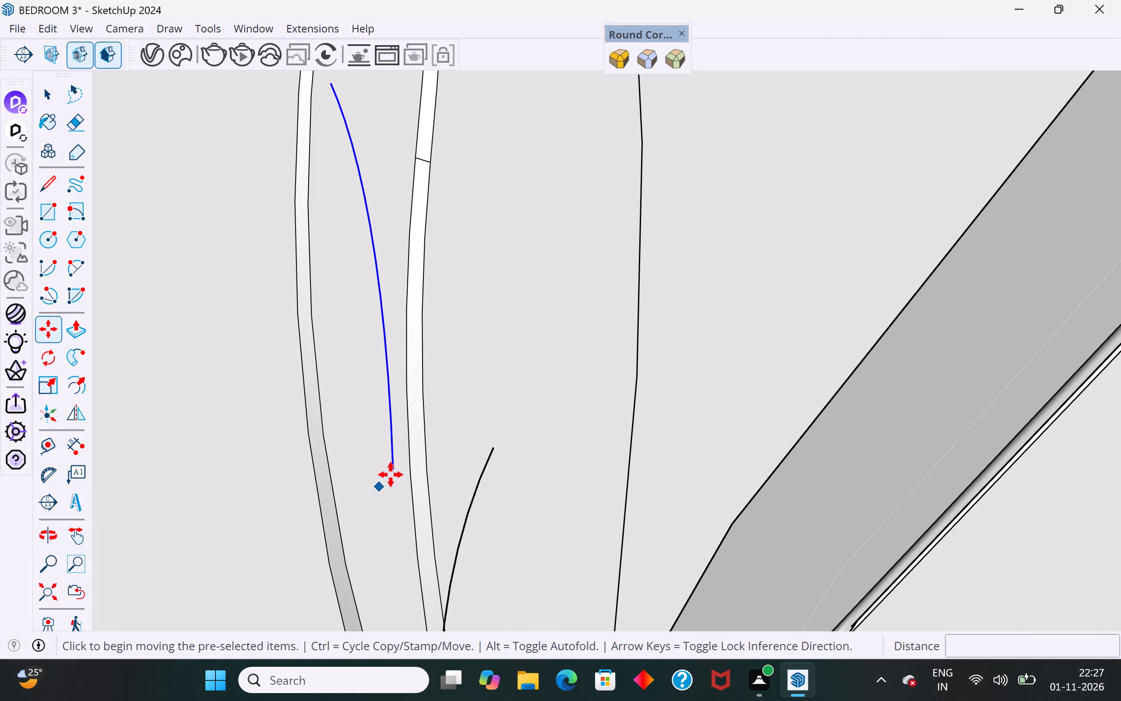
scroll(391, 474, up, 10)
click(398, 461)
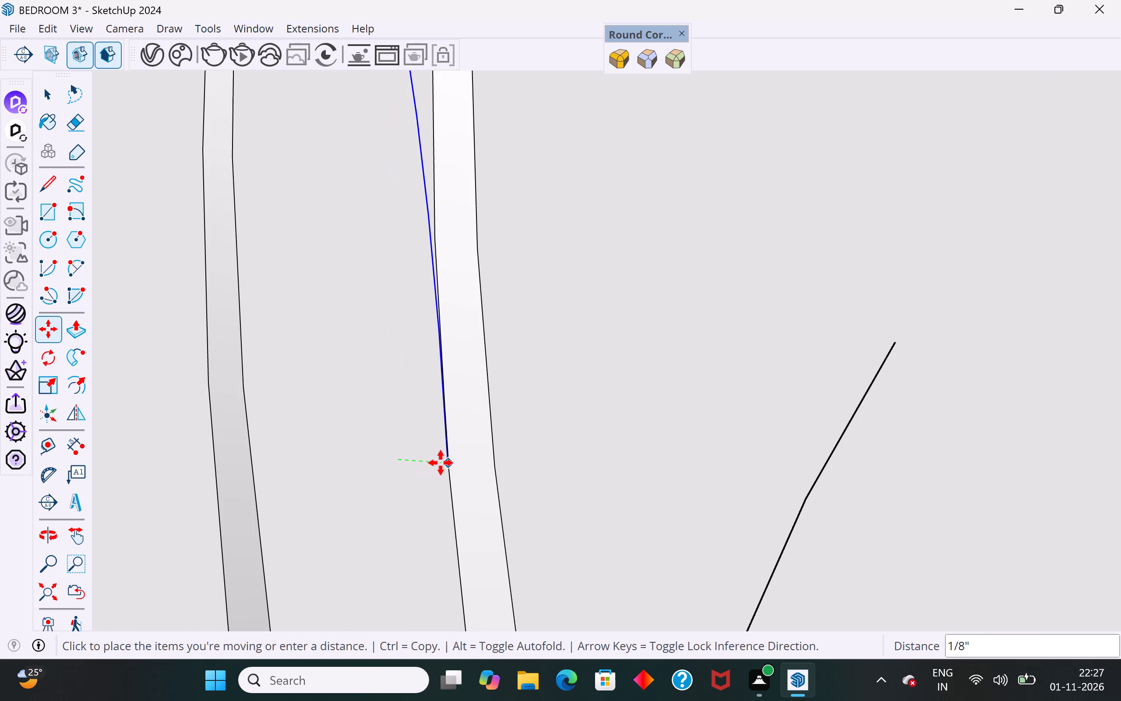
click(443, 459)
click(53, 94)
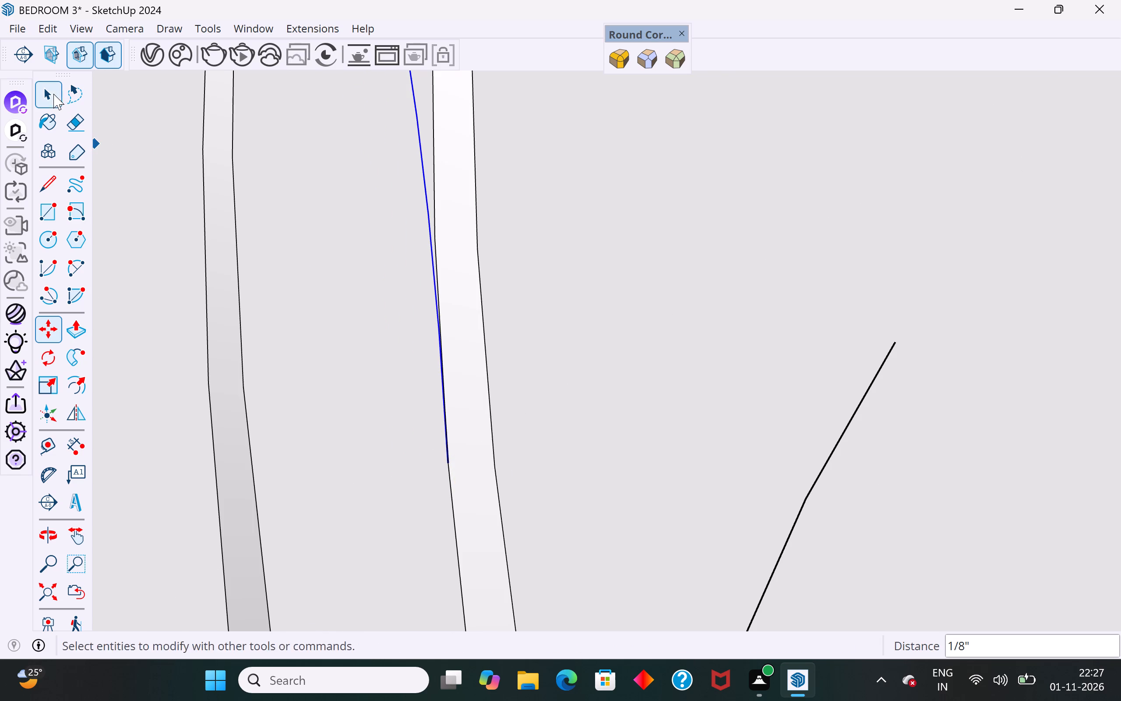
Move the same leaf's side vein nearest its base so that its lower end meets the midrib's edge.
scroll(328, 274, down, 16)
middle_drag(477, 447, 596, 558)
scroll(415, 494, up, 5)
click(428, 469)
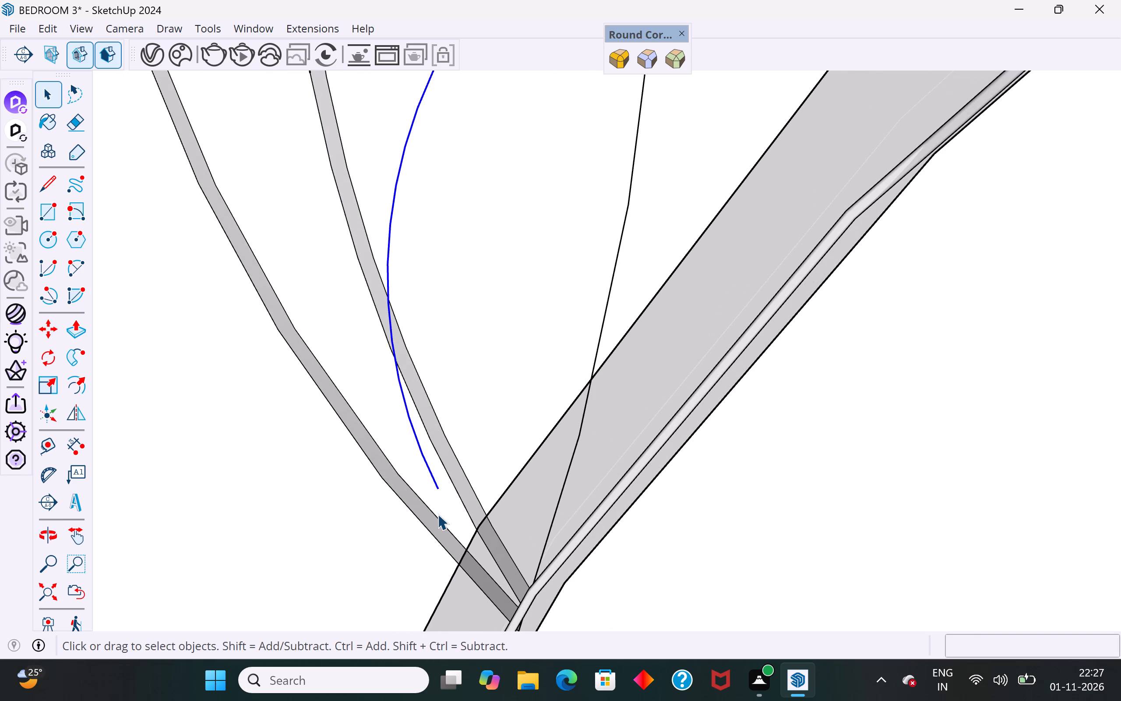
key(m)
scroll(448, 510, up, 9)
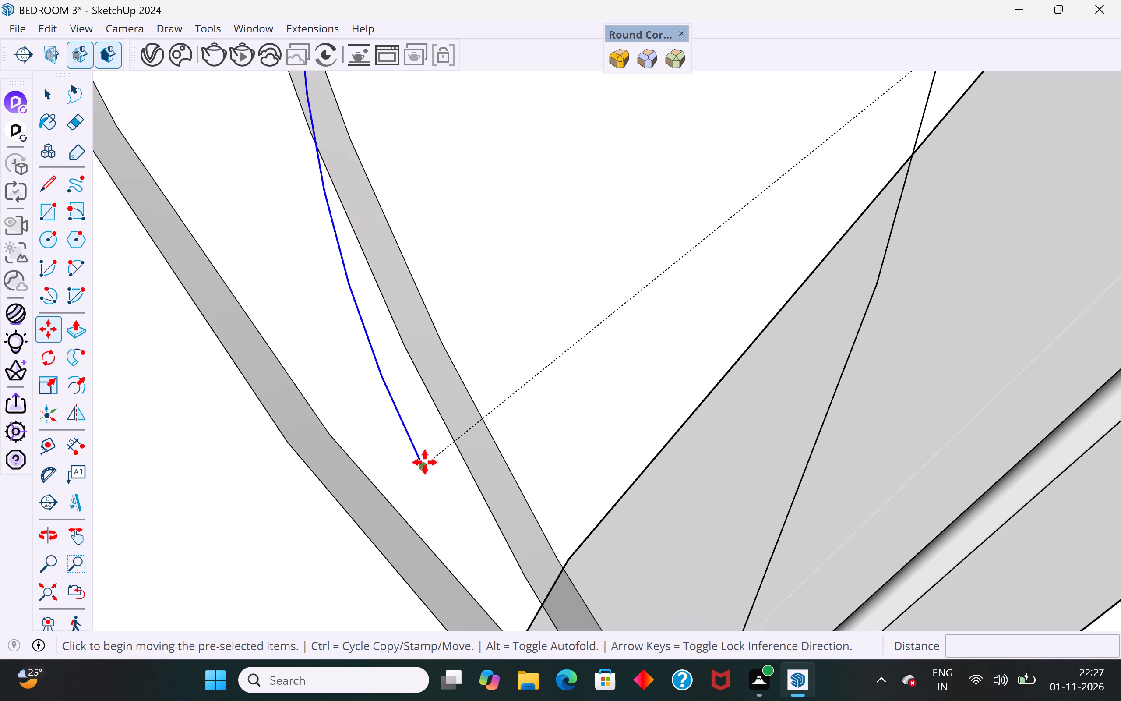
click(425, 462)
click(486, 425)
scroll(490, 430, down, 8)
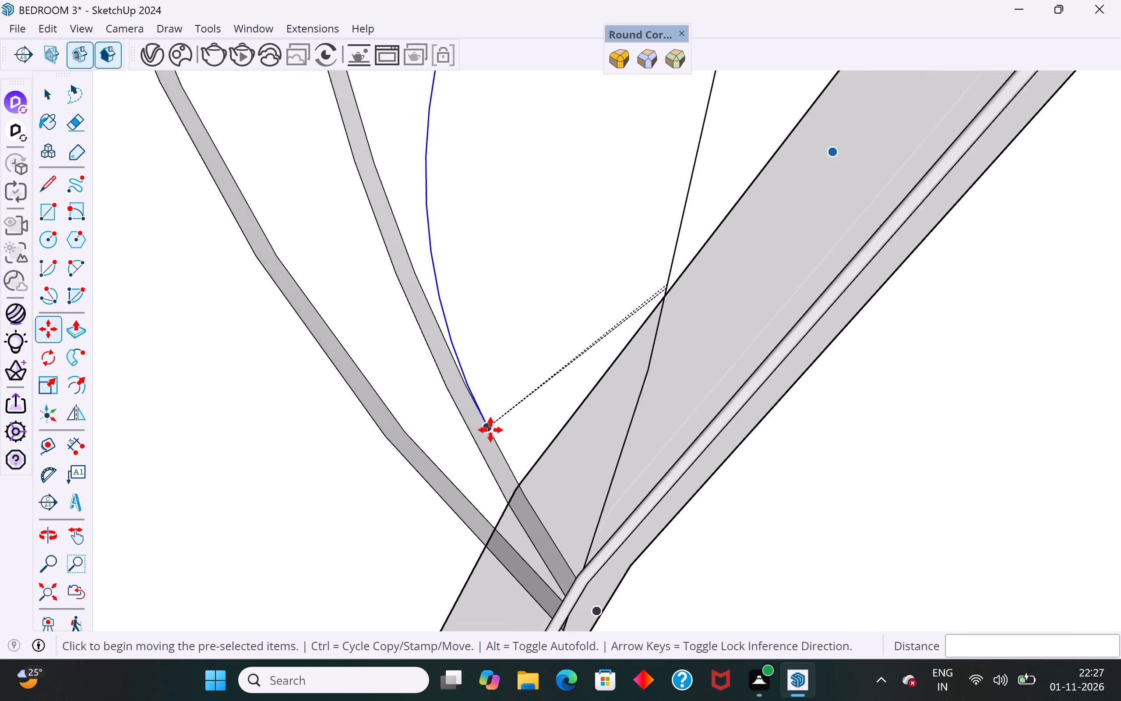
scroll(490, 430, down, 20)
scroll(490, 430, down, 10)
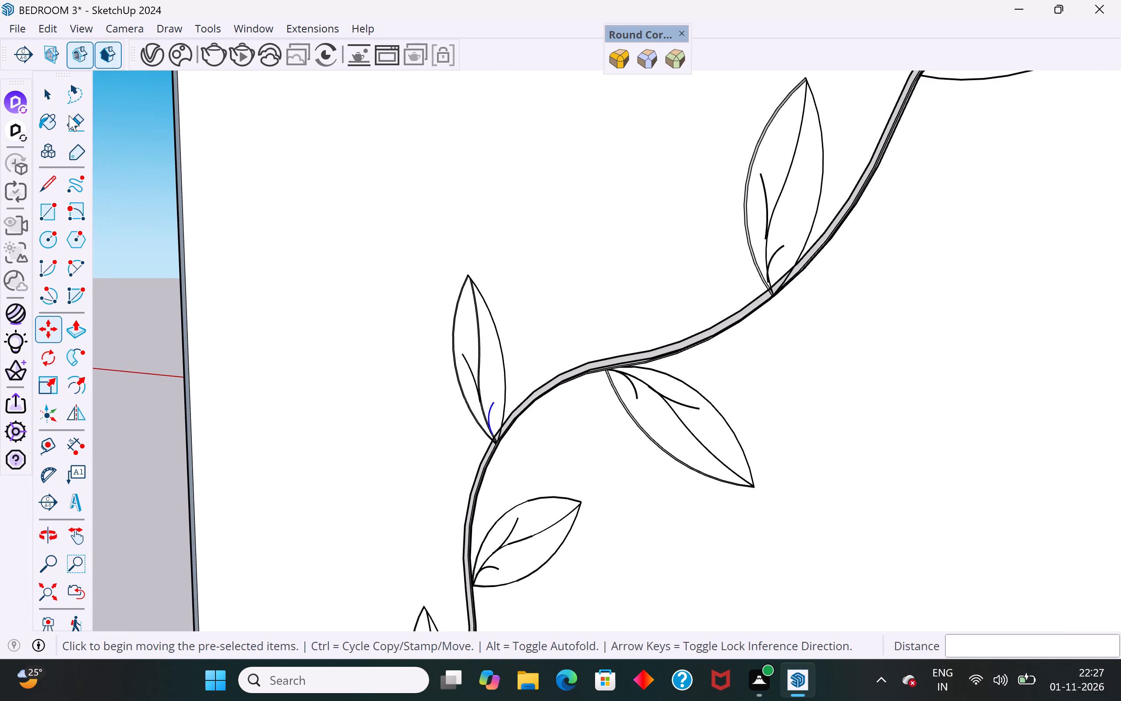
click(43, 91)
On the fifth leaf up on the stem's right side, move the side vein nearest its base about 3/16" onto the midrib.
middle_drag(617, 520, 559, 179)
middle_drag(642, 344, 672, 266)
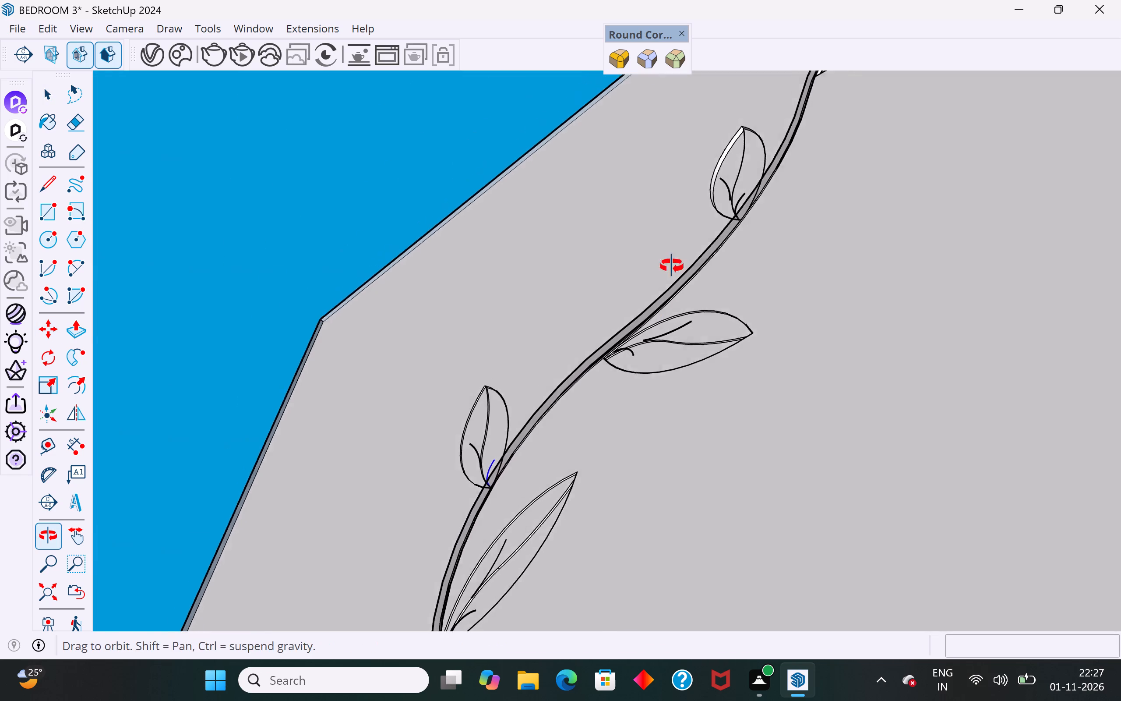
middle_drag(672, 266, 709, 186)
scroll(618, 379, up, 1)
middle_drag(628, 386, 824, 348)
scroll(652, 336, up, 10)
middle_drag(548, 417, 561, 425)
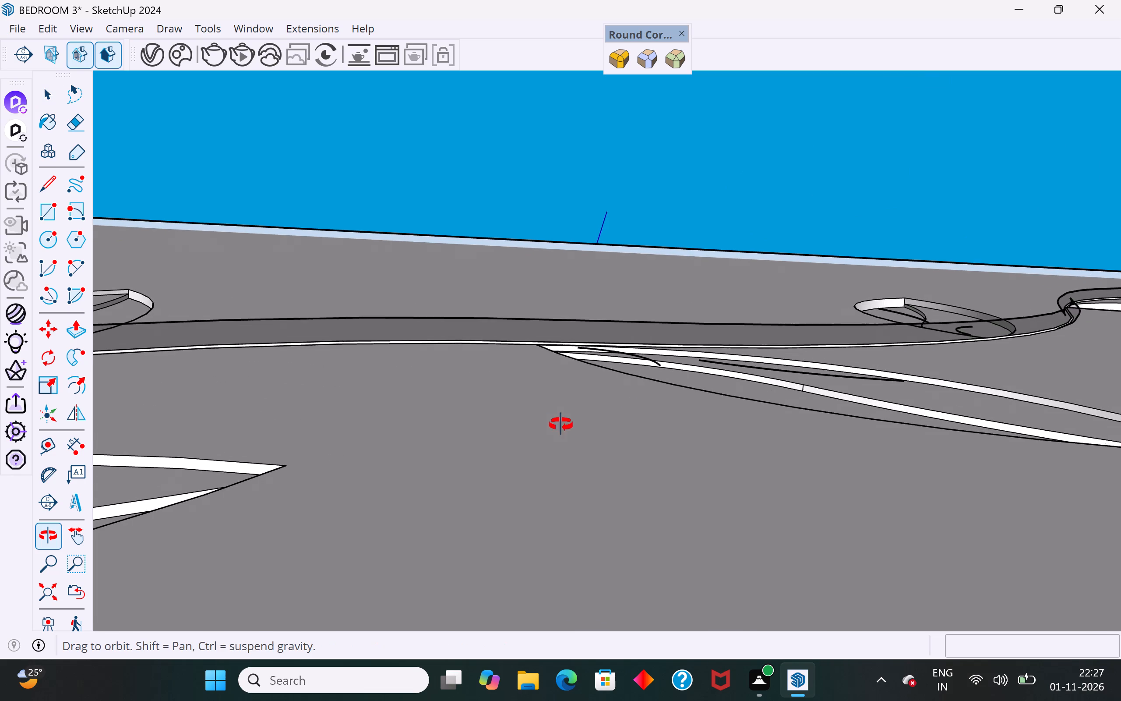
middle_drag(561, 425, 384, 700)
scroll(690, 245, up, 4)
middle_drag(618, 398, 450, 603)
middle_drag(590, 305, 463, 370)
scroll(463, 370, up, 4)
scroll(497, 382, up, 3)
middle_drag(517, 455, 576, 306)
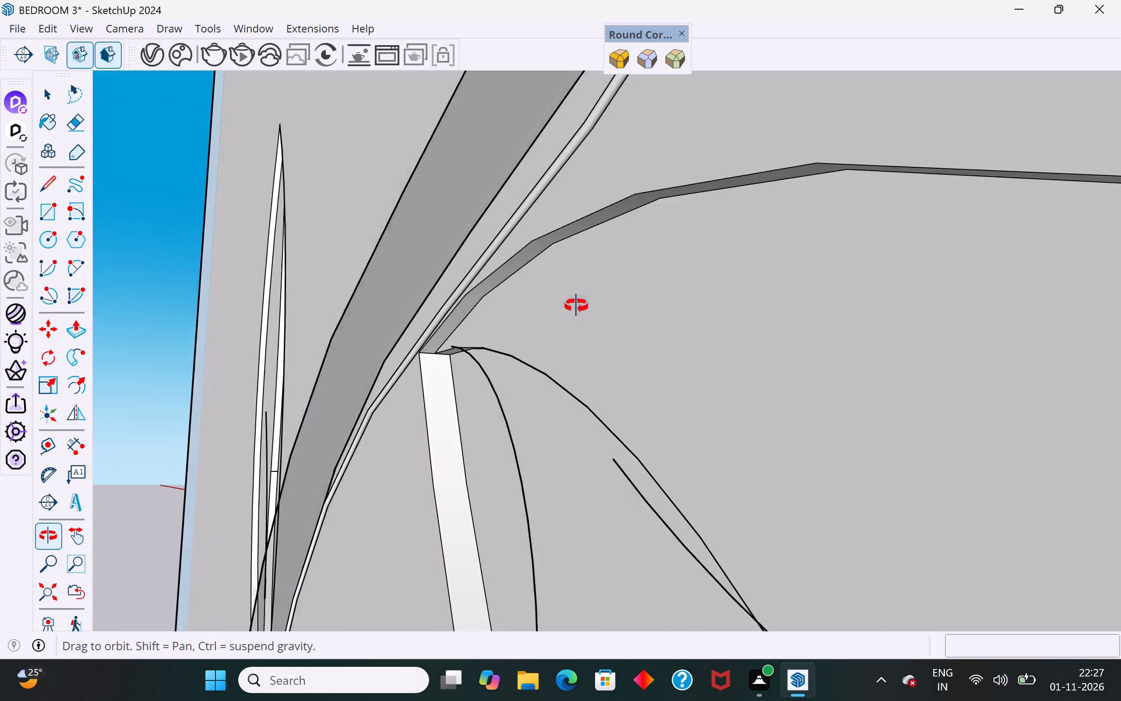
middle_drag(576, 306, 578, 266)
click(518, 377)
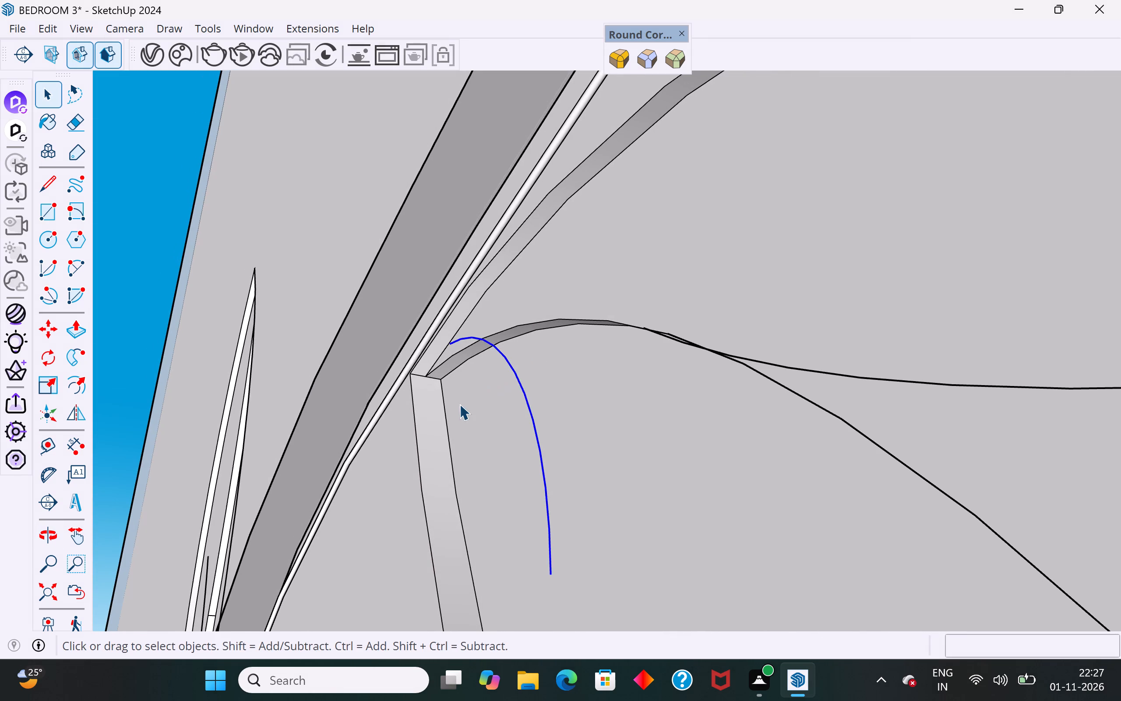
middle_drag(489, 421, 465, 295)
key(m)
scroll(453, 397, up, 5)
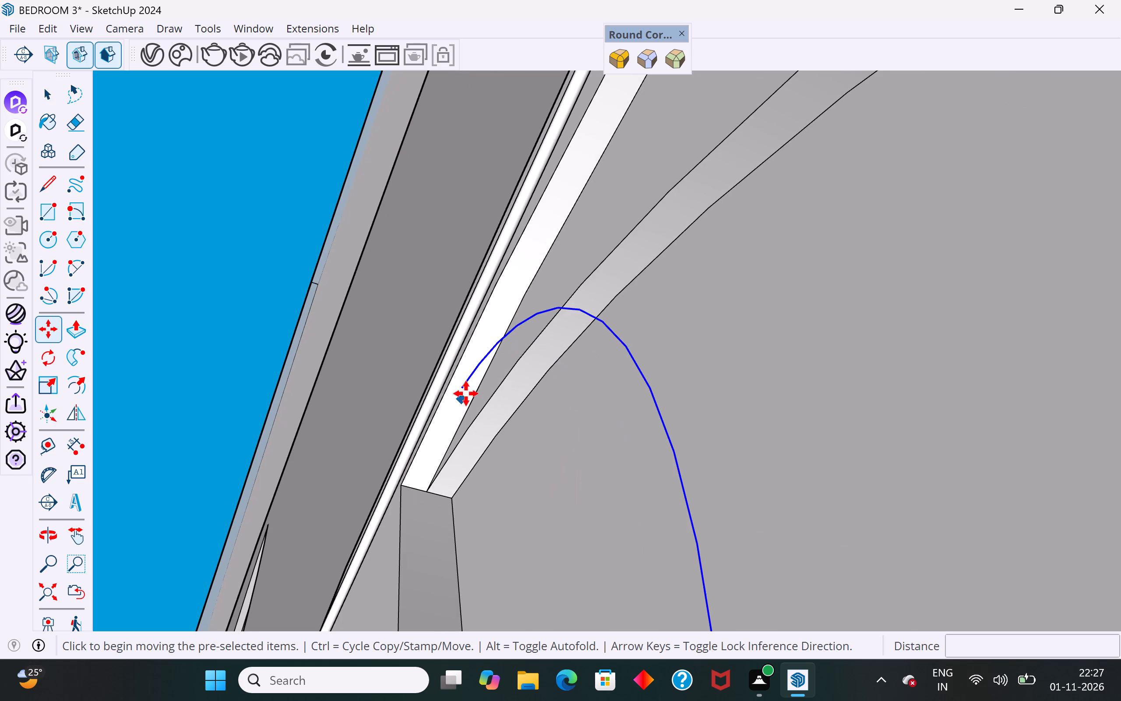
click(462, 389)
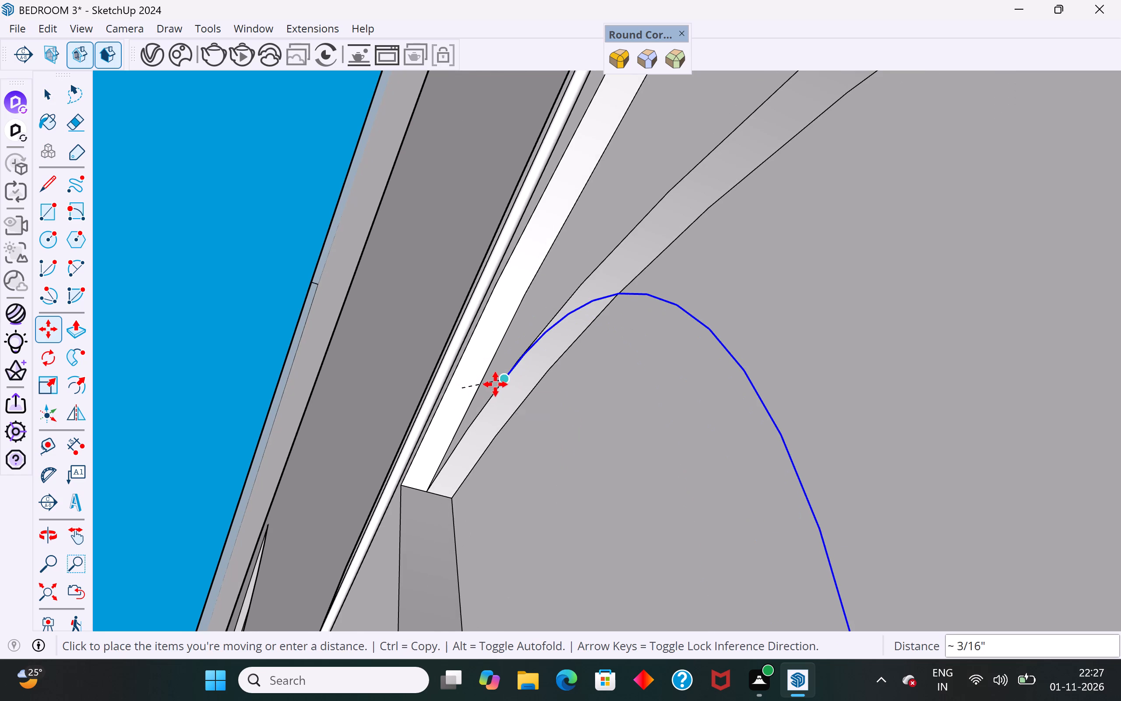
click(493, 389)
scroll(390, 549, down, 11)
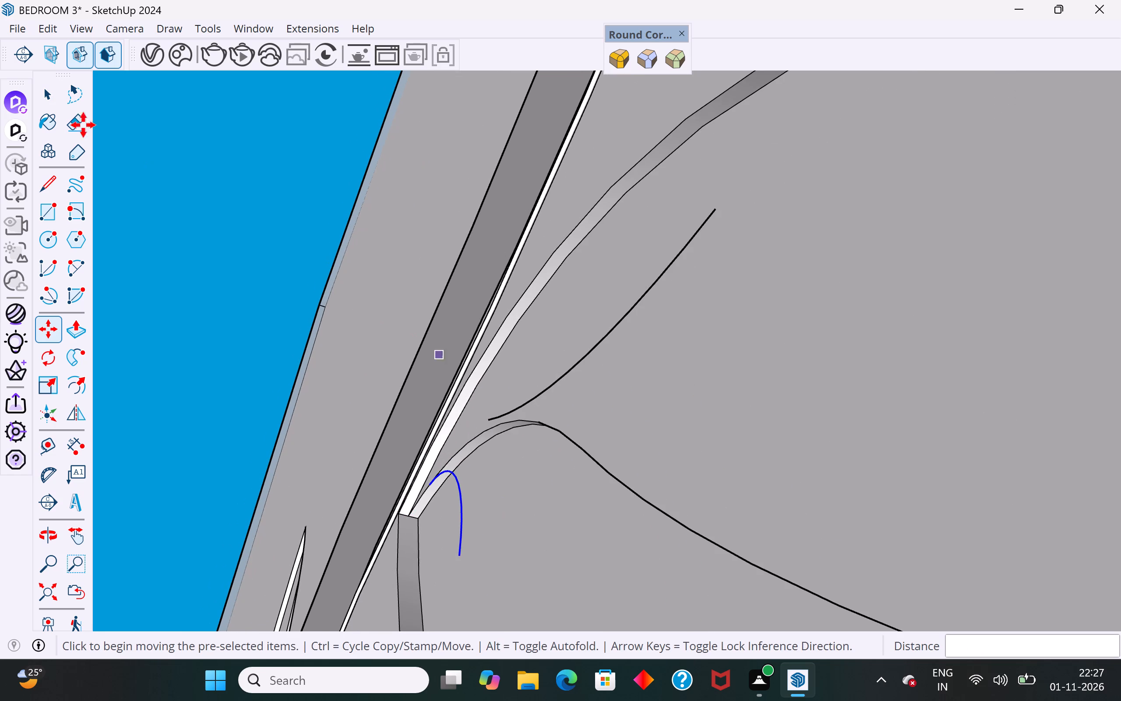
Move the same leaf's side vein nearer its tip so that its lower end meets the midrib's edge.
click(47, 101)
click(562, 375)
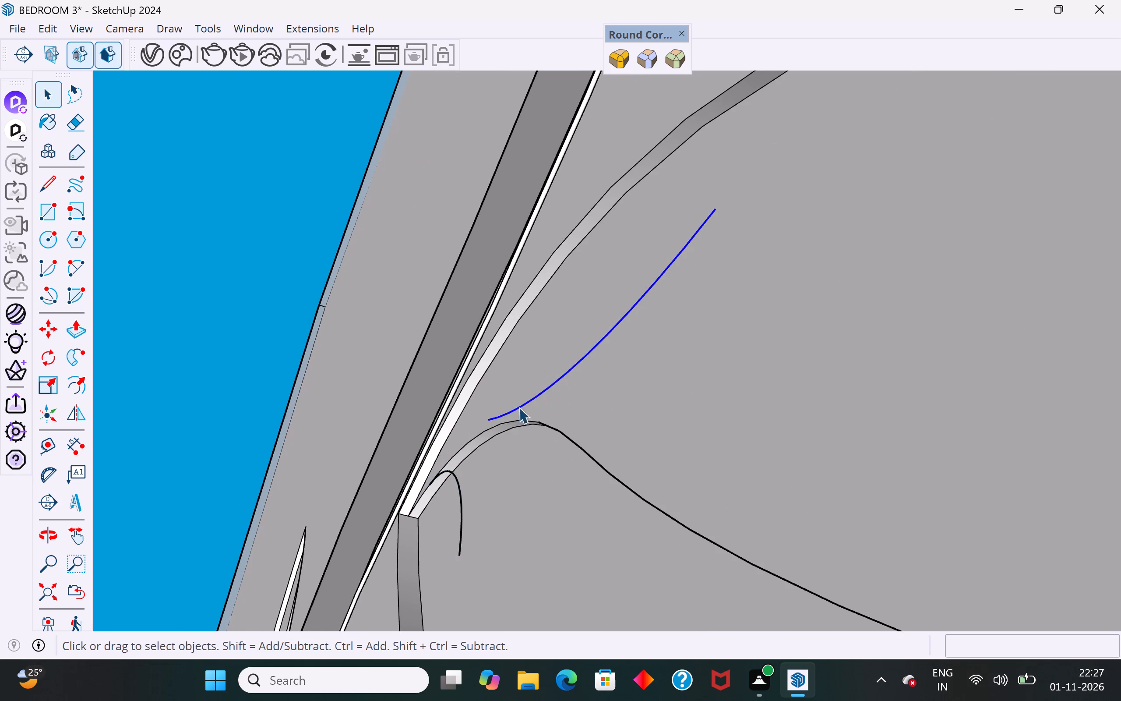
middle_drag(493, 434, 434, 329)
scroll(476, 408, up, 5)
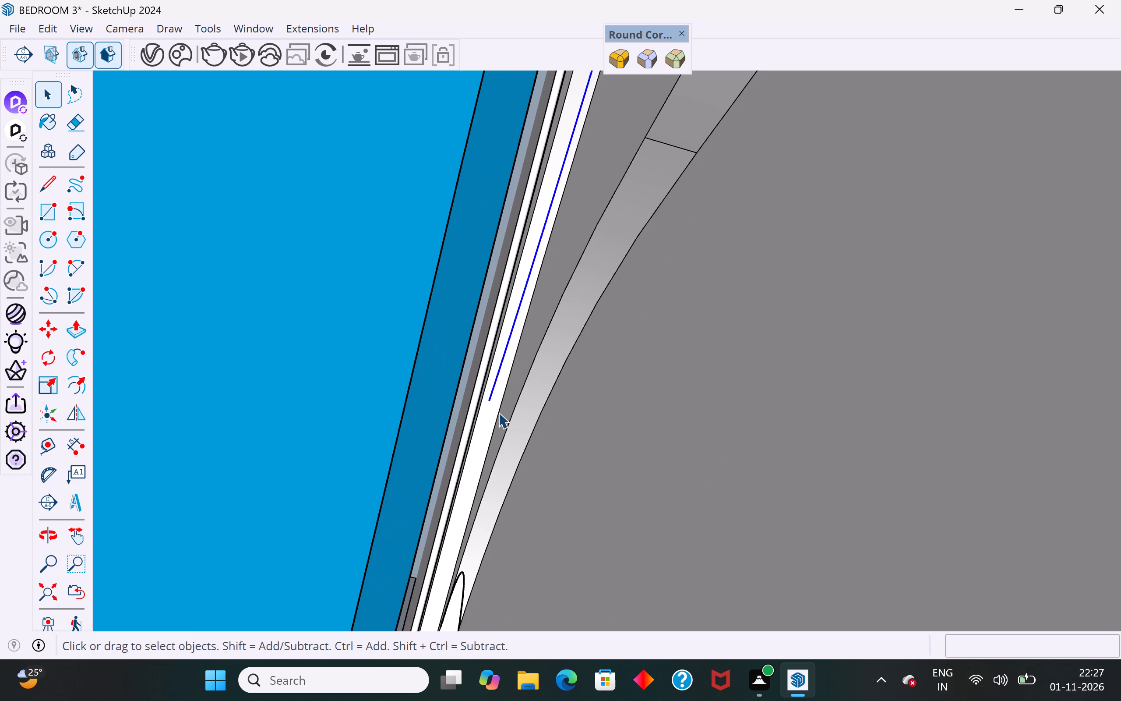
key(m)
scroll(498, 412, up, 4)
click(481, 390)
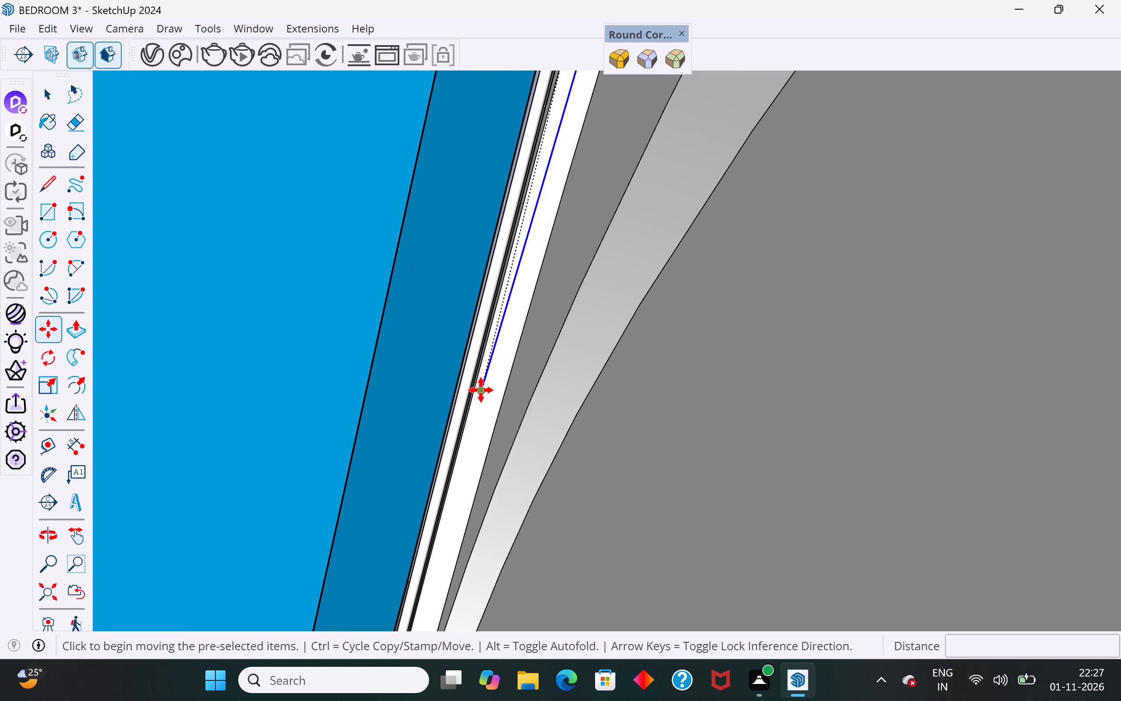
click(523, 407)
scroll(476, 516, down, 6)
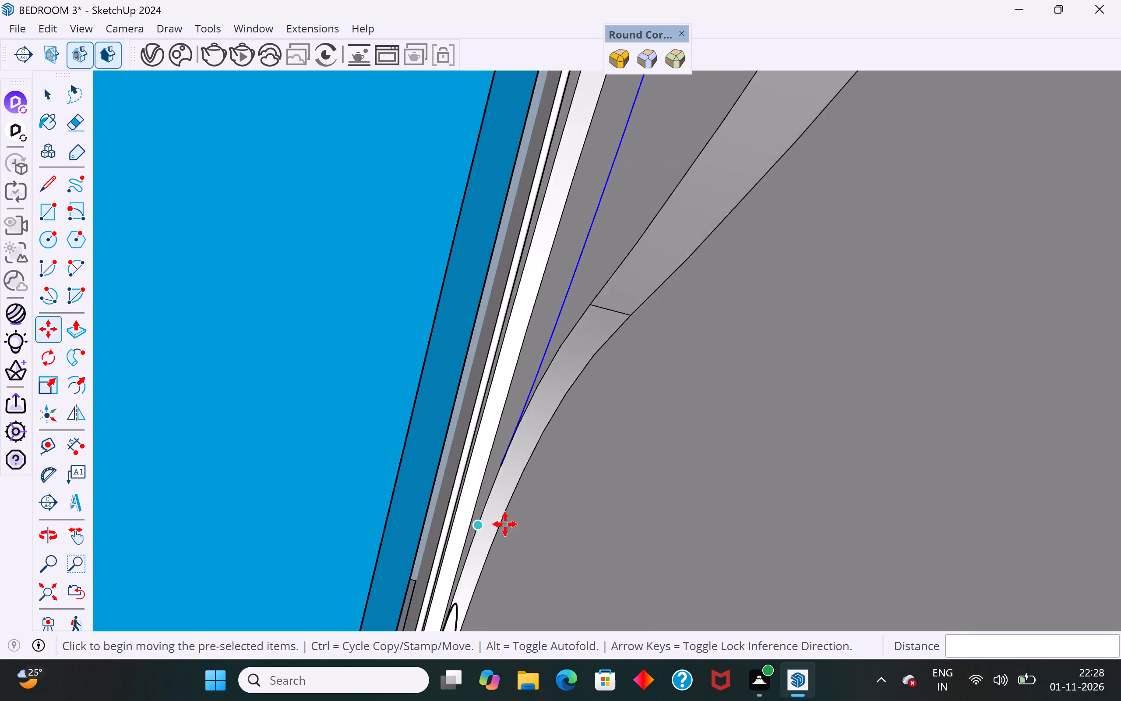
scroll(505, 524, down, 9)
middle_drag(541, 450, 657, 622)
scroll(506, 392, down, 17)
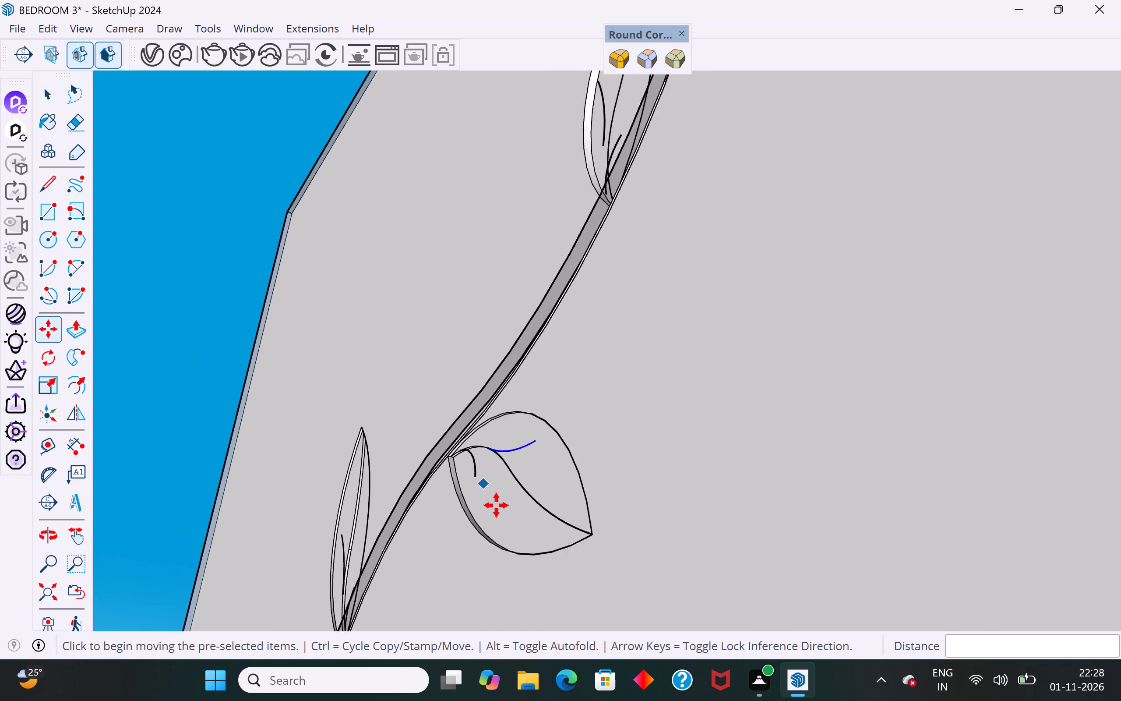
scroll(496, 505, down, 7)
click(52, 102)
click(211, 195)
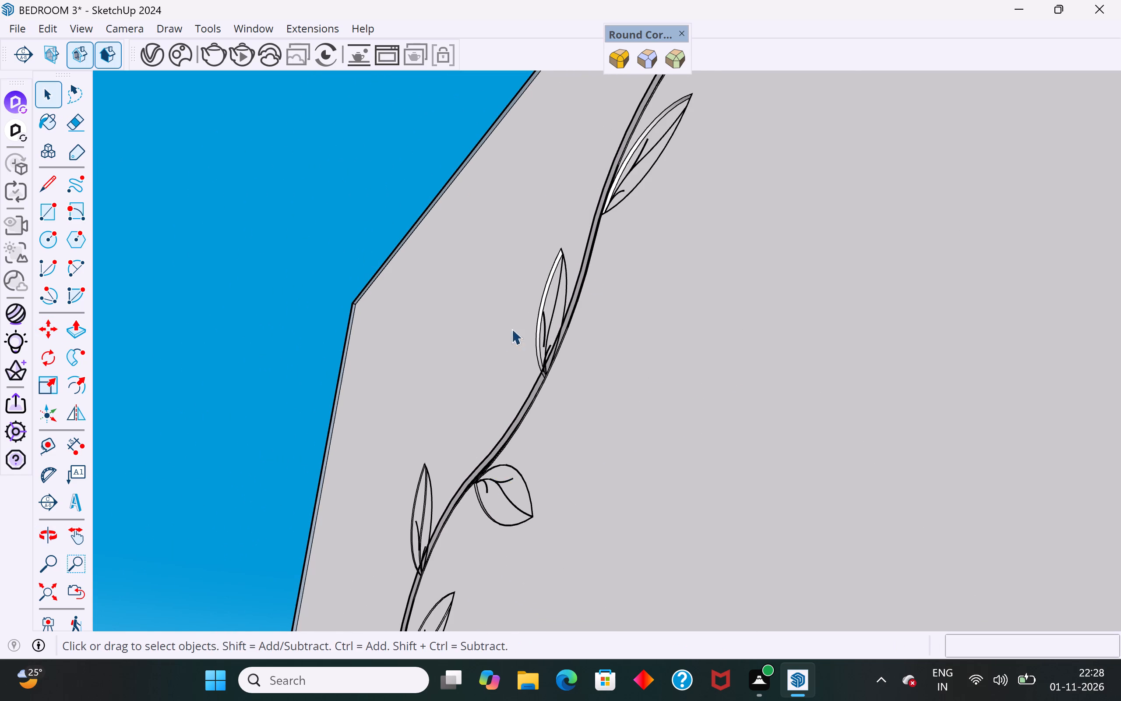
On the fifth leaf up on the stem's left side, move the side vein nearest its base about 5/16" onto the midrib.
scroll(528, 333, up, 19)
middle_drag(524, 460, 680, 301)
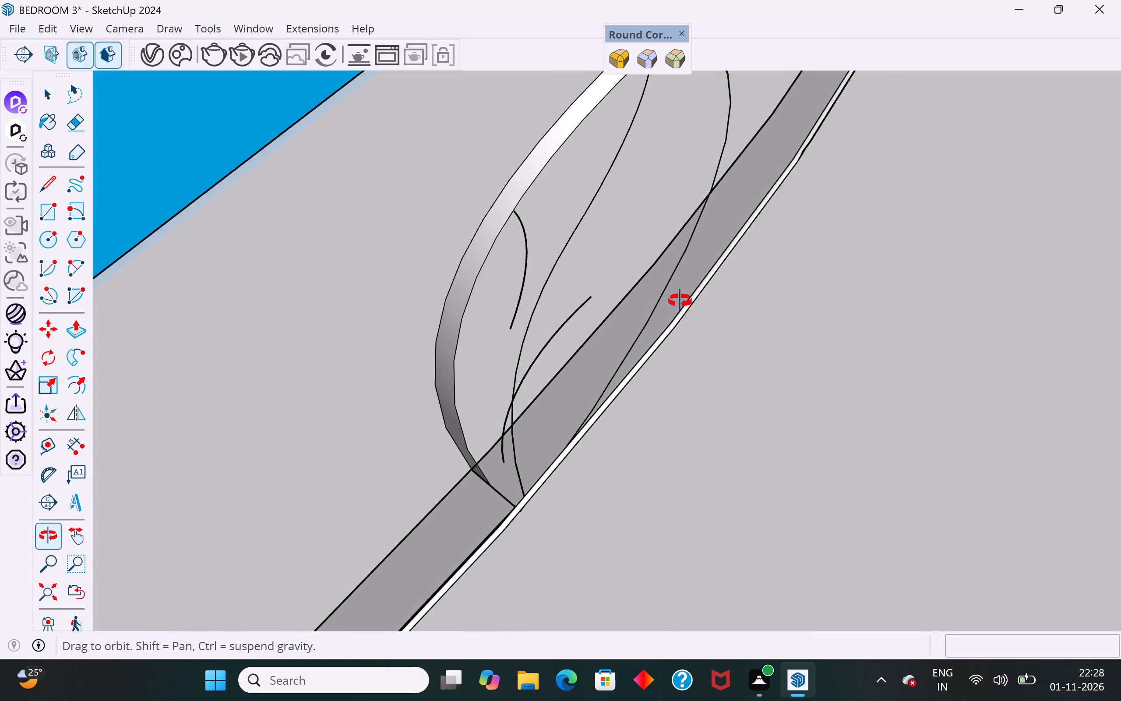
middle_drag(680, 301, 815, 185)
middle_drag(811, 181, 926, 308)
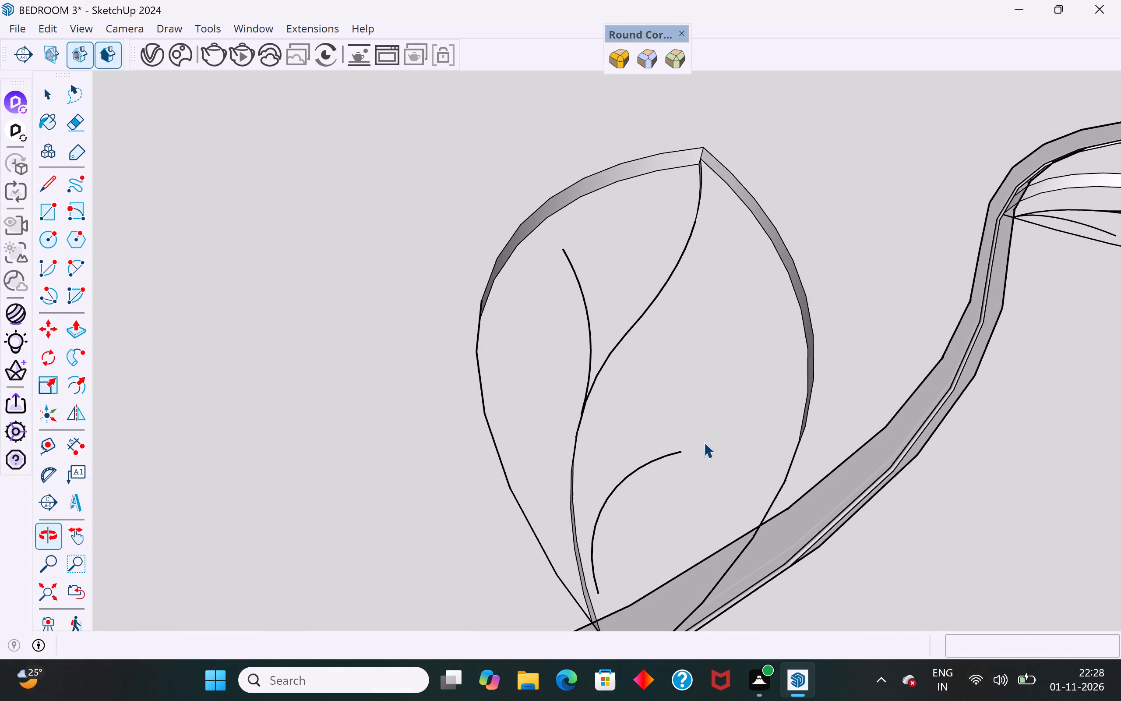
middle_drag(613, 580, 449, 537)
scroll(592, 495, up, 6)
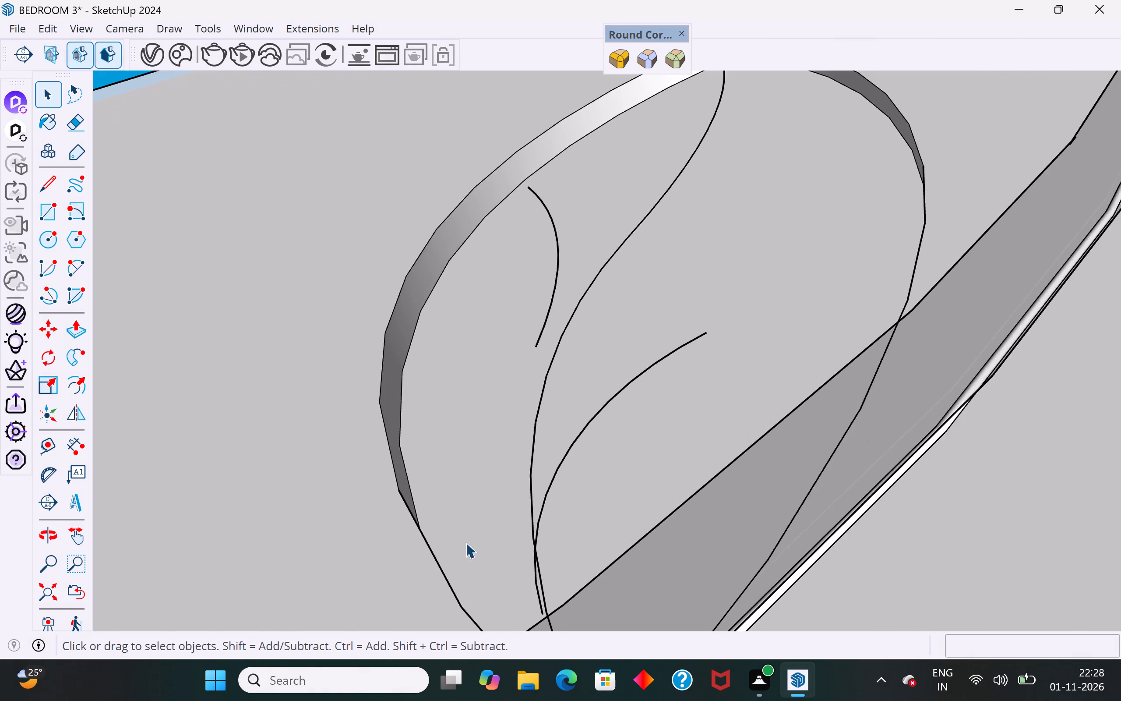
middle_drag(490, 545, 596, 517)
scroll(490, 545, down, 8)
middle_drag(506, 566, 469, 429)
scroll(488, 497, down, 2)
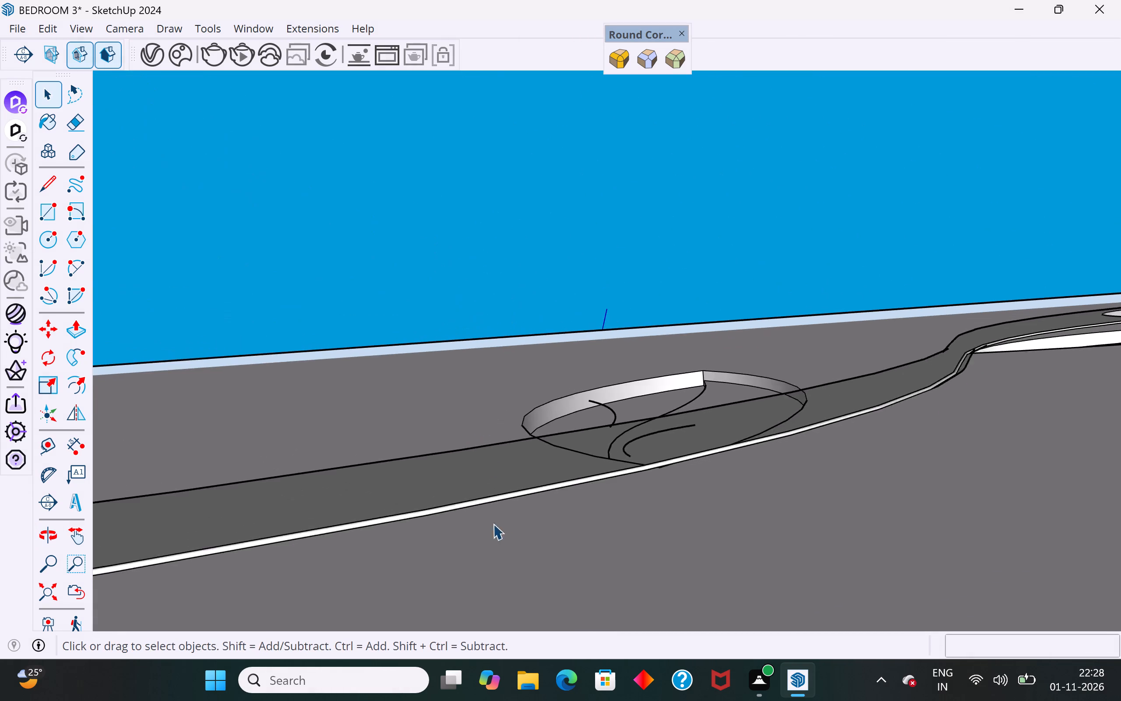
scroll(493, 524, down, 3)
scroll(579, 493, down, 7)
middle_drag(874, 564, 704, 700)
scroll(624, 316, up, 4)
middle_drag(653, 462, 625, 629)
scroll(673, 320, down, 7)
middle_drag(675, 326, 645, 485)
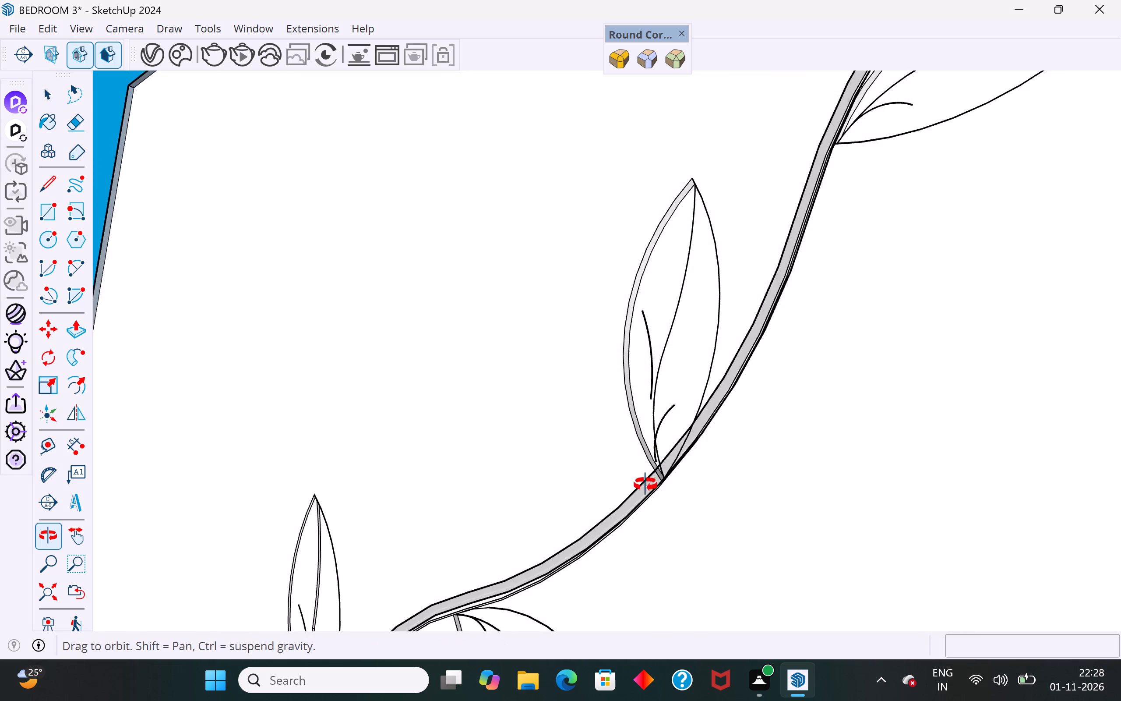
middle_drag(645, 485, 645, 486)
scroll(657, 456, up, 12)
click(647, 477)
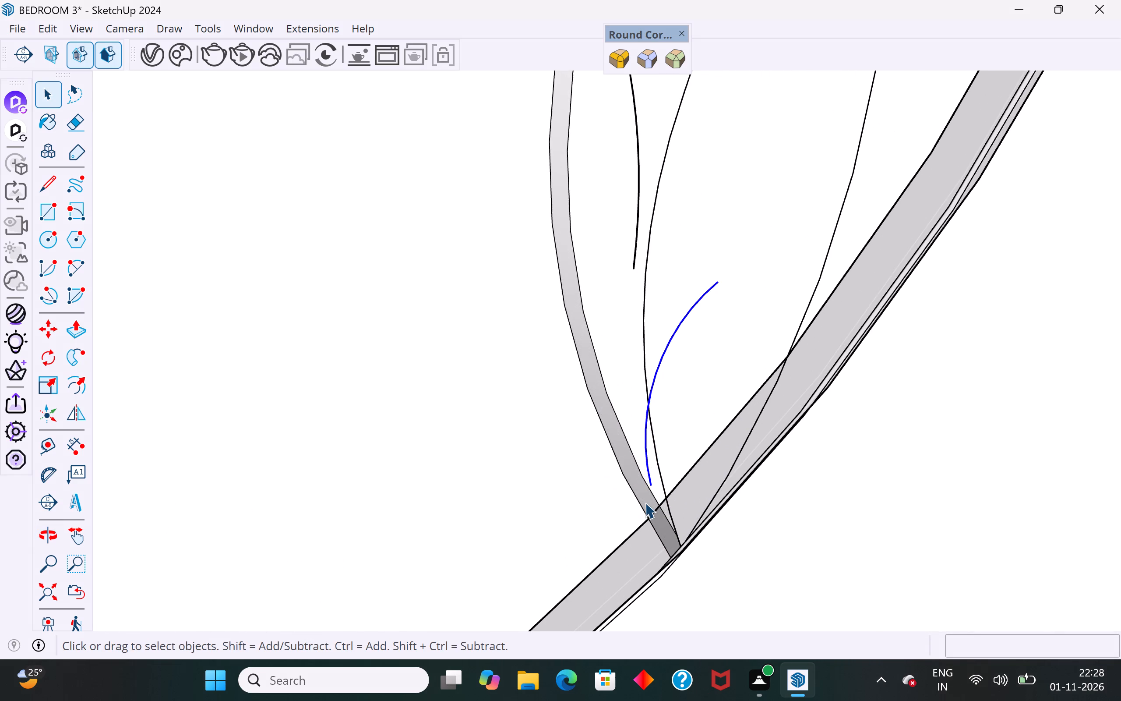
key(m)
scroll(647, 496, up, 4)
click(653, 481)
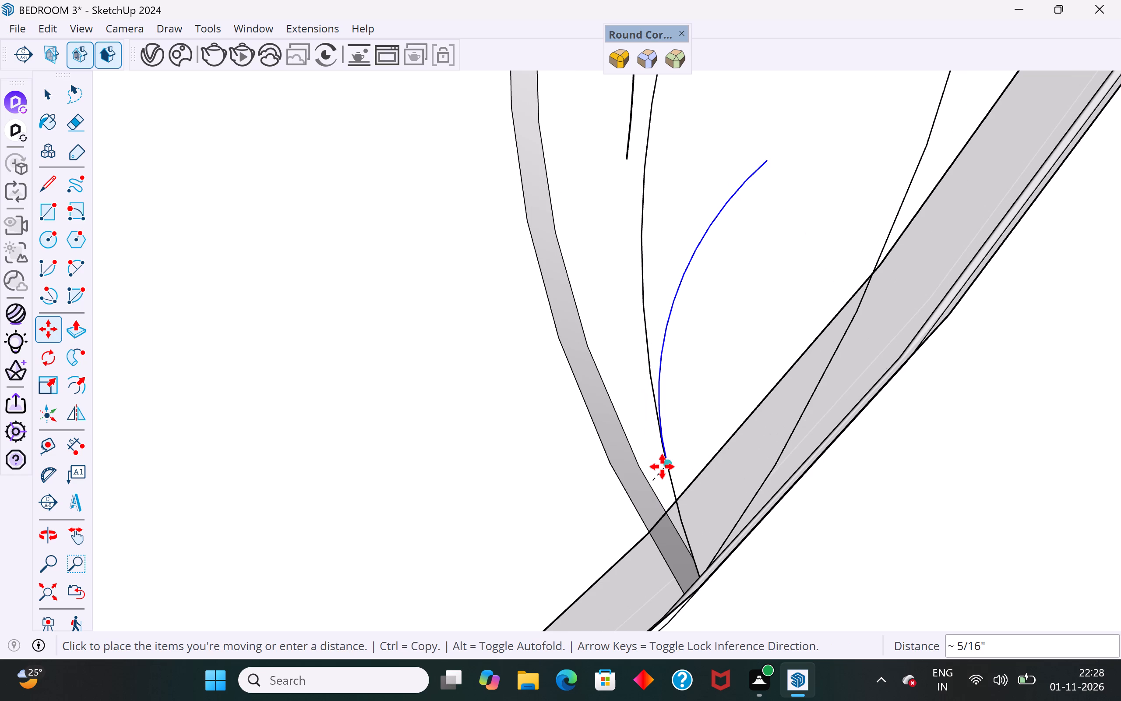
click(662, 467)
scroll(684, 517, down, 4)
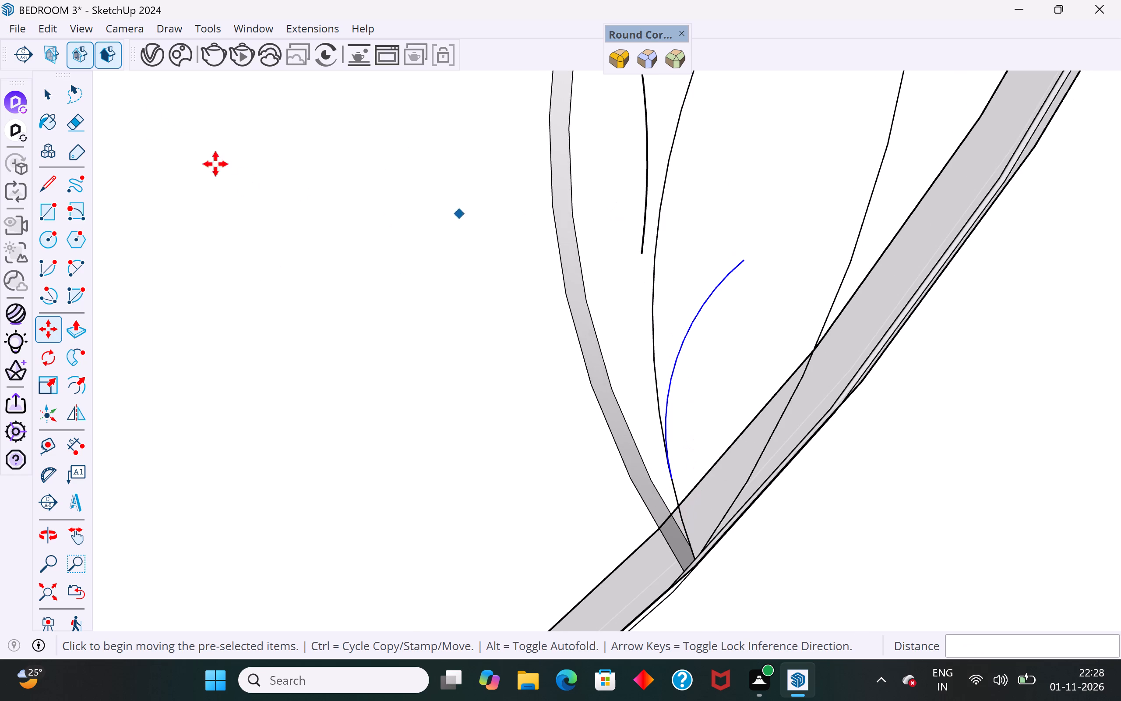
Move the same leaf's side vein nearer its tip about 3/8" so that its lower end meets the midrib.
click(49, 106)
click(643, 234)
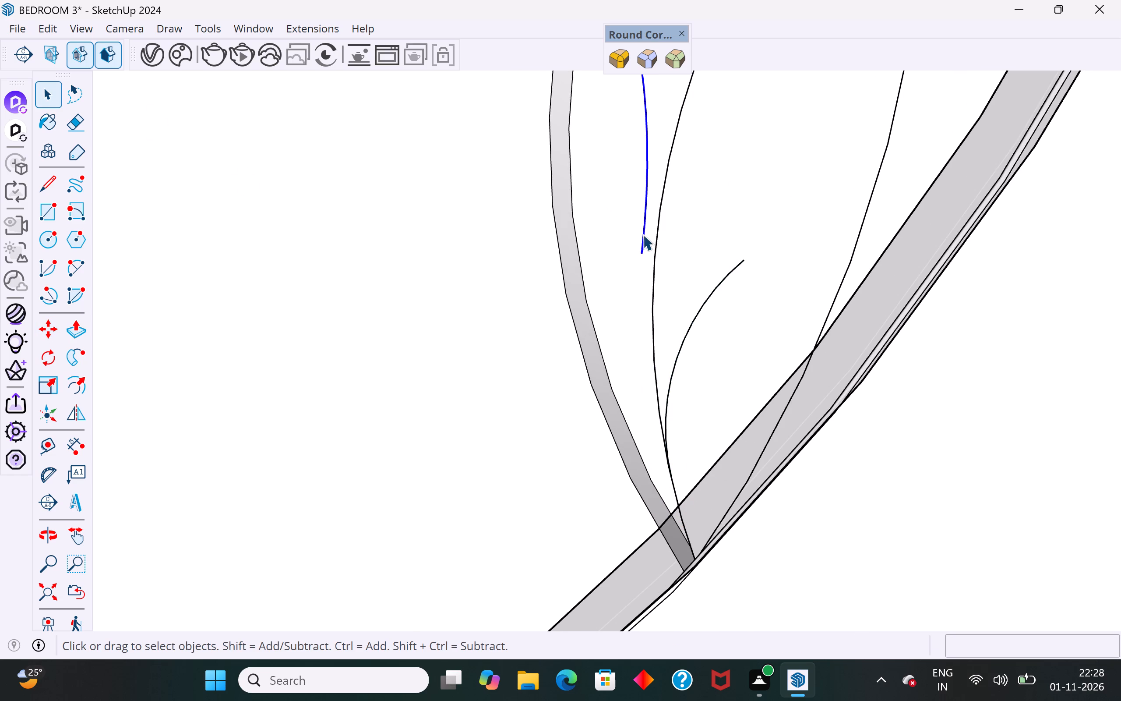
key(m)
scroll(661, 271, up, 3)
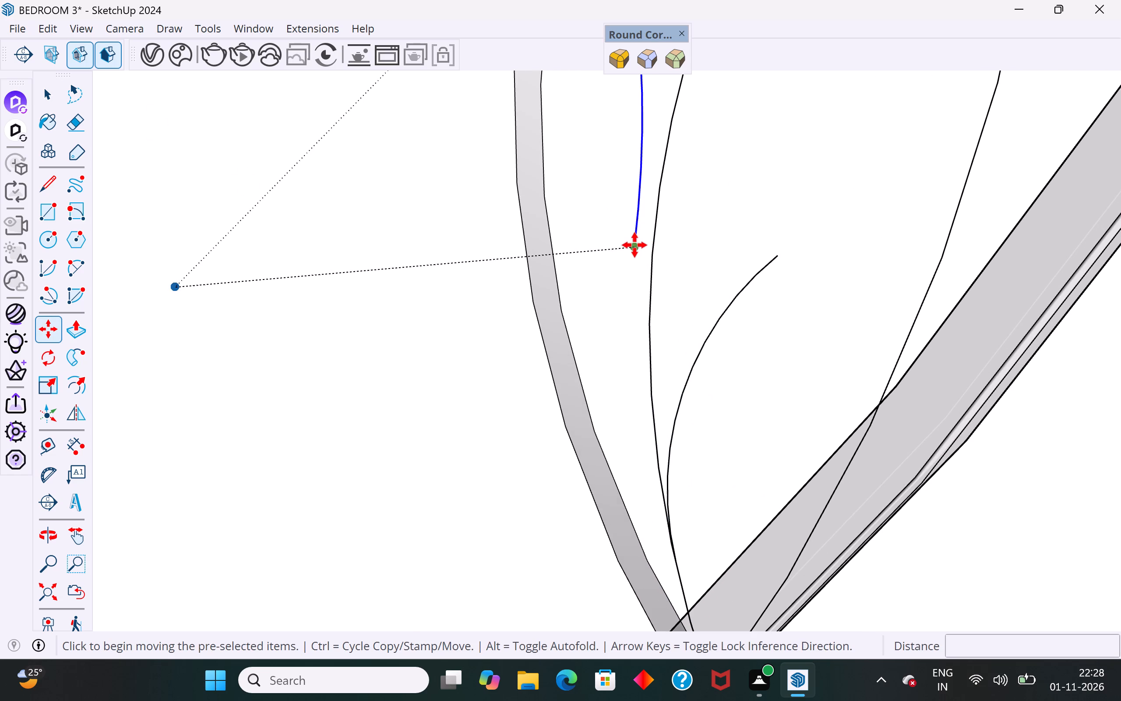
click(634, 245)
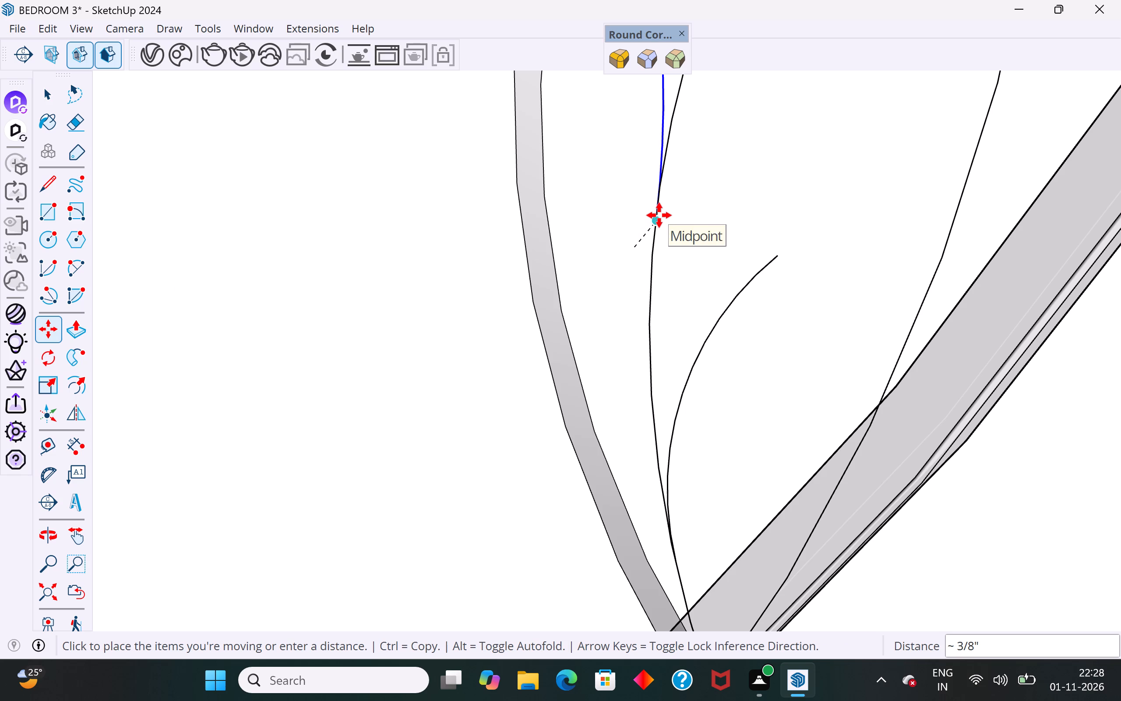
click(659, 215)
scroll(586, 506, down, 20)
scroll(586, 506, down, 5)
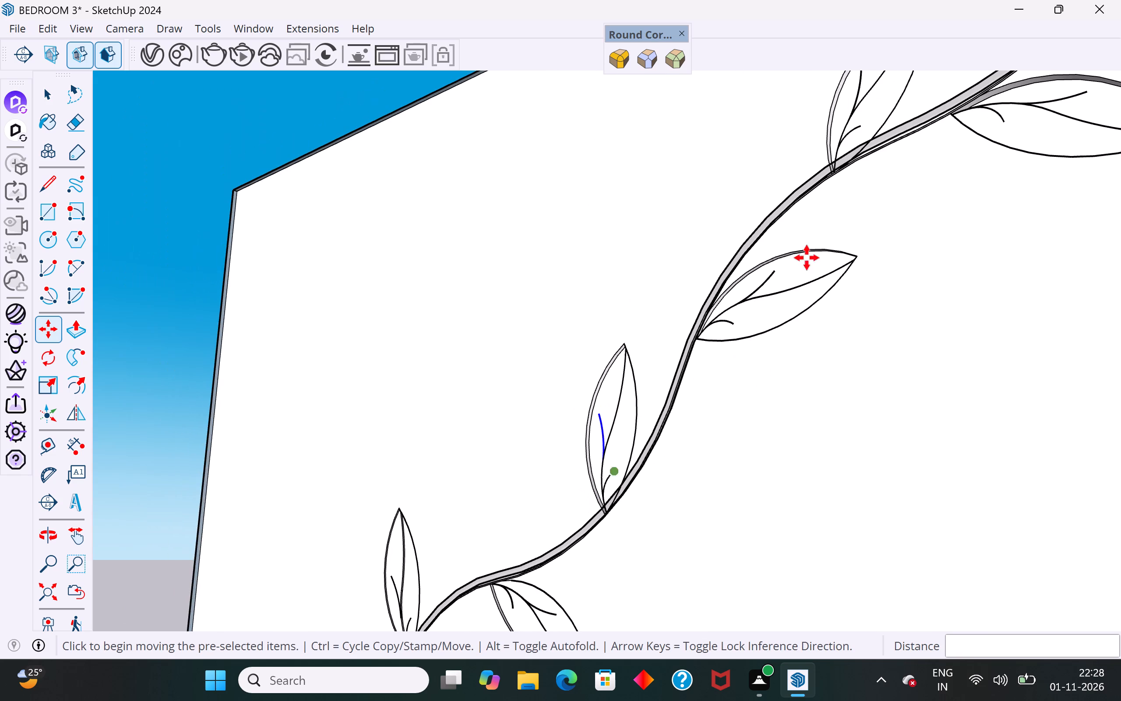
click(53, 94)
click(227, 115)
Examine the side veins of the sixth leaf up on the stem's right side and the vine across the whole panel.
scroll(730, 301, up, 4)
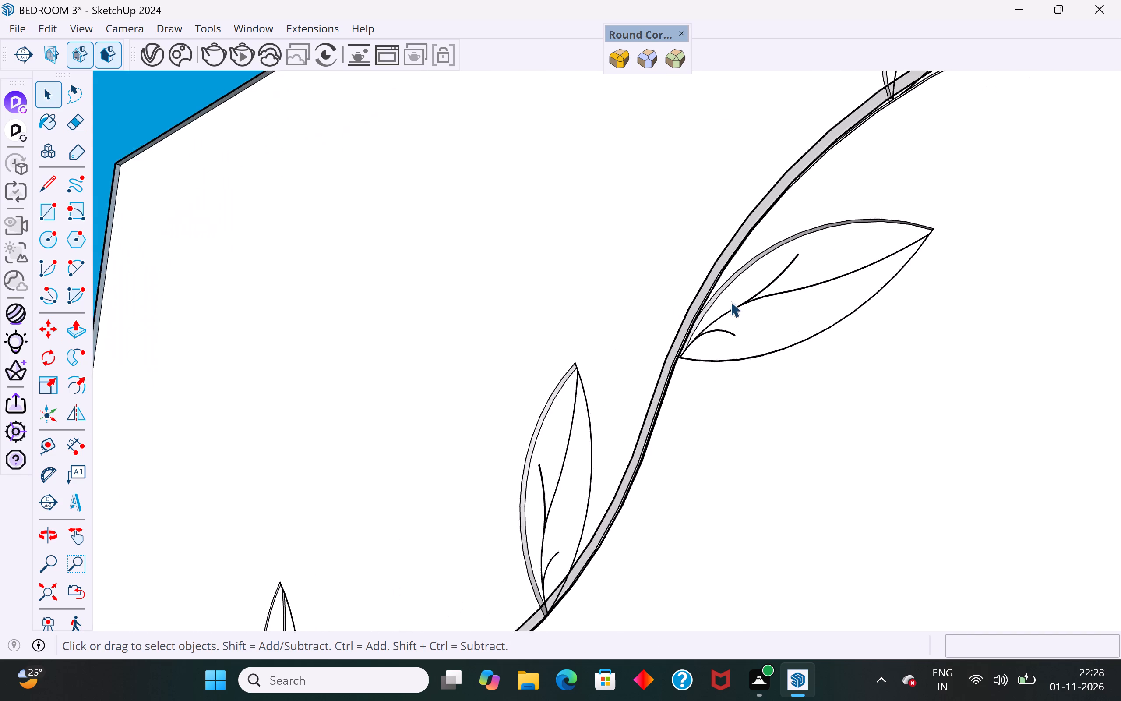
scroll(730, 301, up, 5)
middle_drag(727, 330, 705, 134)
middle_drag(704, 302, 888, 173)
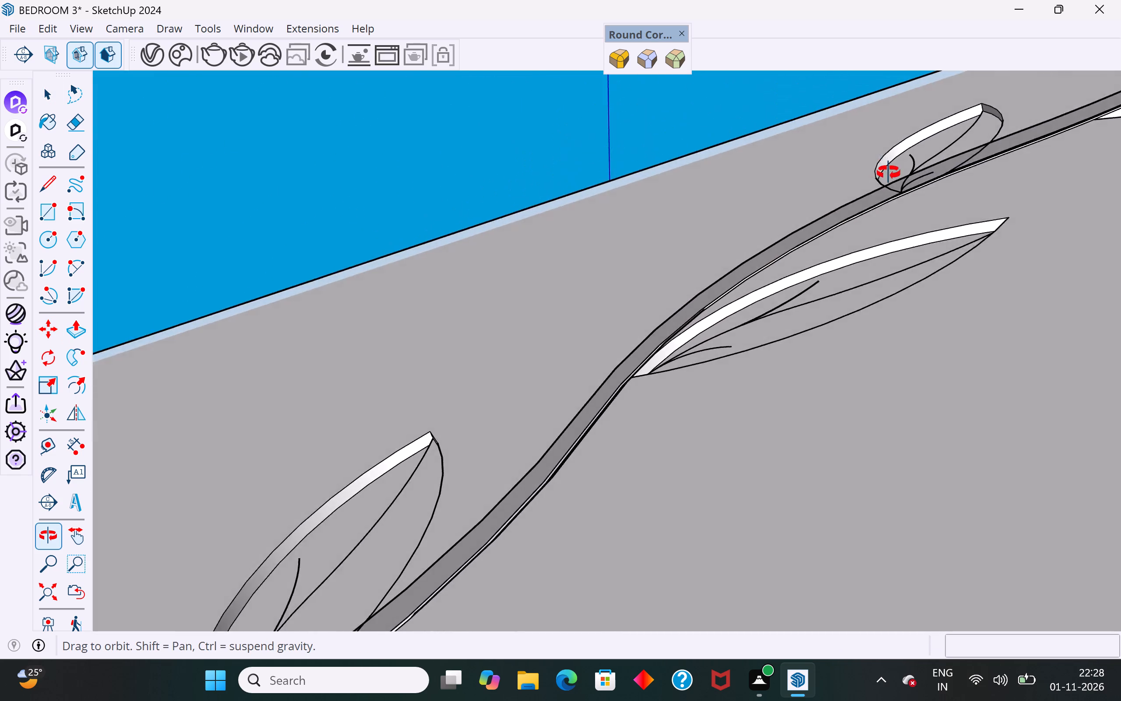
middle_drag(888, 173, 1033, 225)
scroll(583, 645, down, 4)
scroll(678, 397, down, 6)
scroll(945, 361, down, 5)
scroll(945, 361, down, 16)
middle_drag(781, 359, 669, 678)
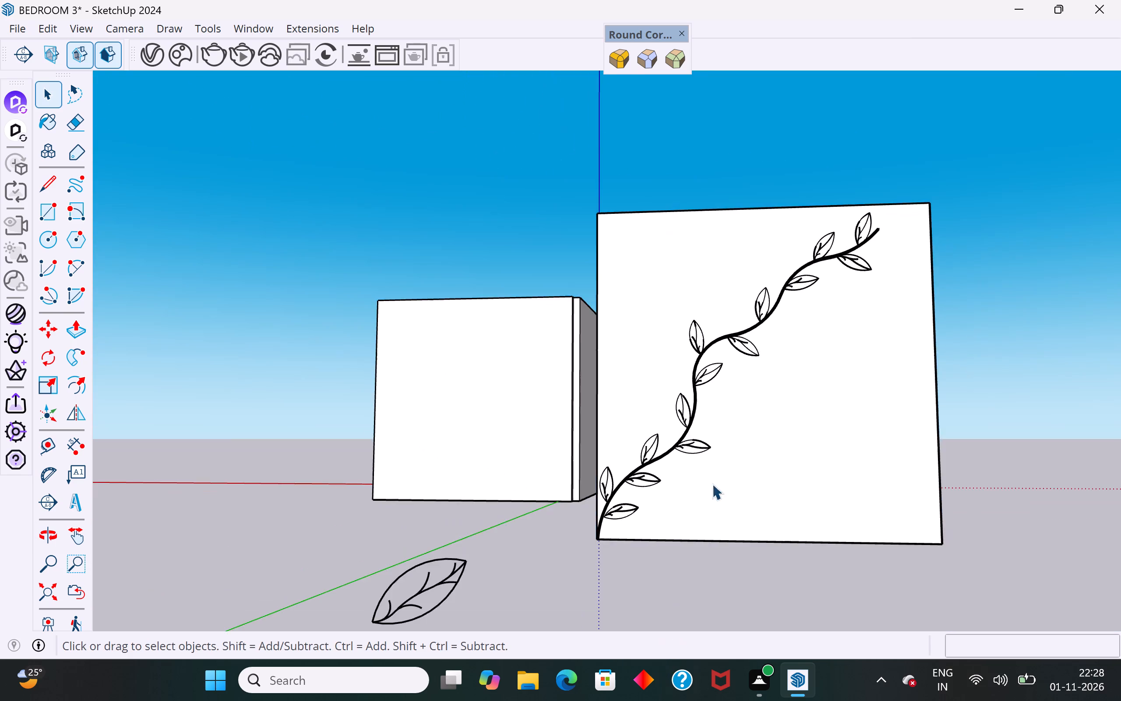
scroll(721, 390, down, 3)
middle_drag(731, 452, 770, 524)
scroll(783, 453, up, 4)
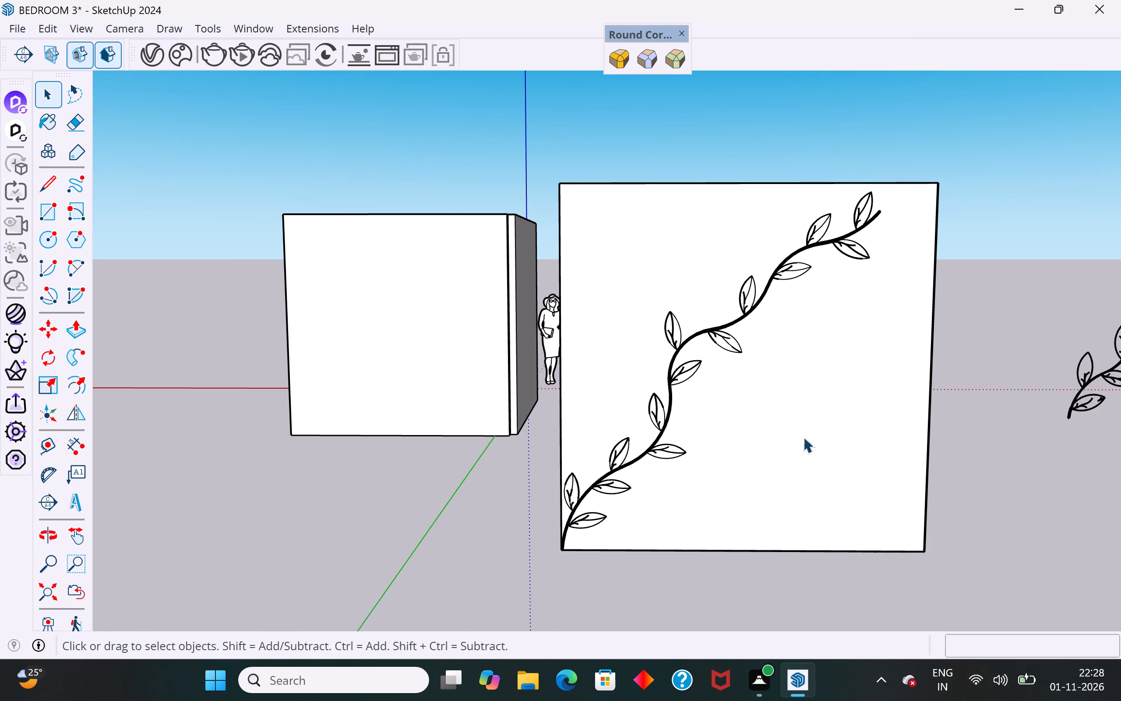
Push the lower half of the lowest leaf on the stem's right side about 3/8" deeper into the panel.
click(814, 429)
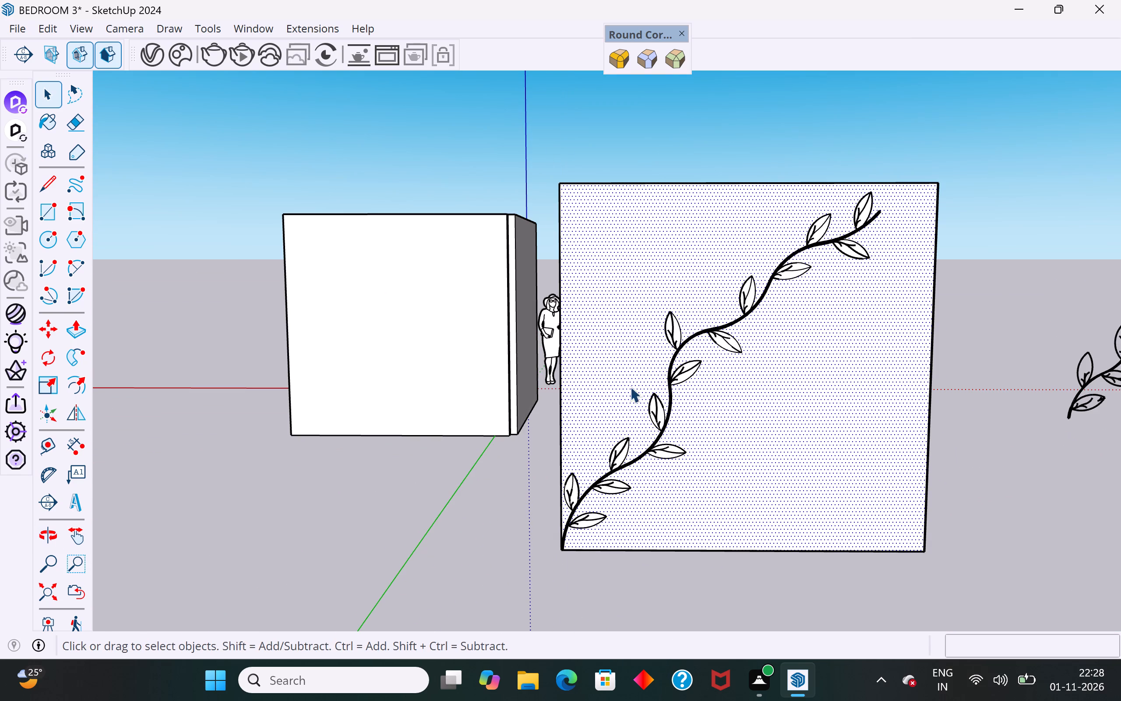
middle_drag(587, 522, 632, 152)
scroll(619, 316, up, 9)
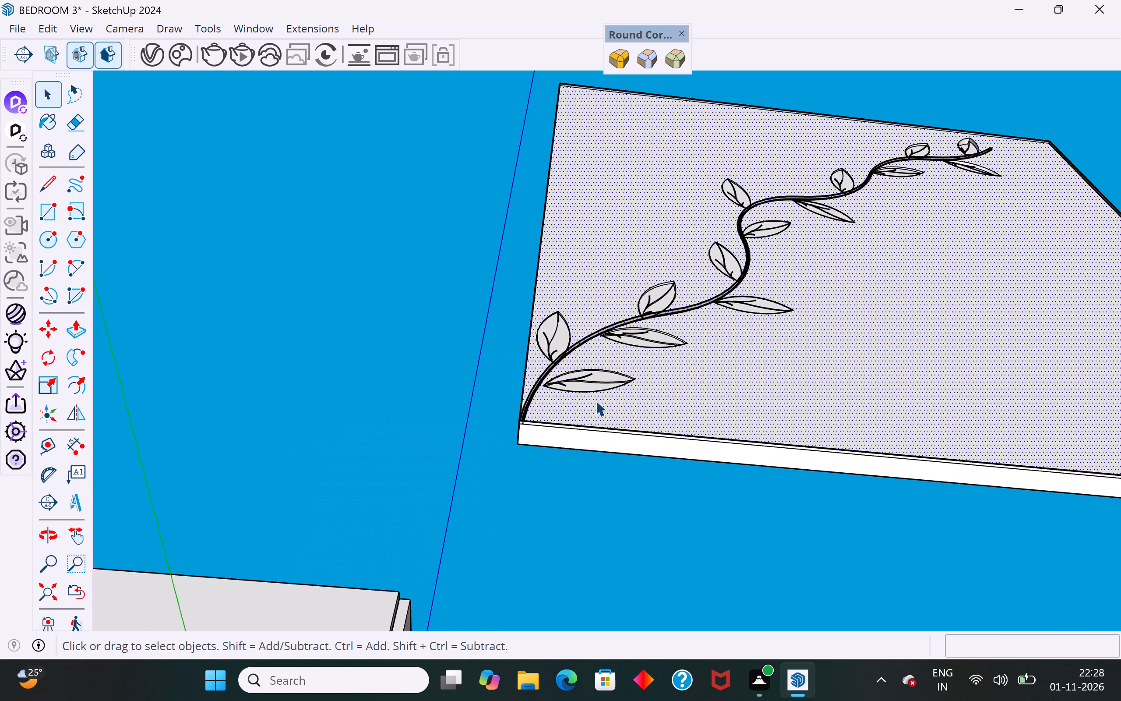
scroll(596, 400, up, 13)
click(582, 355)
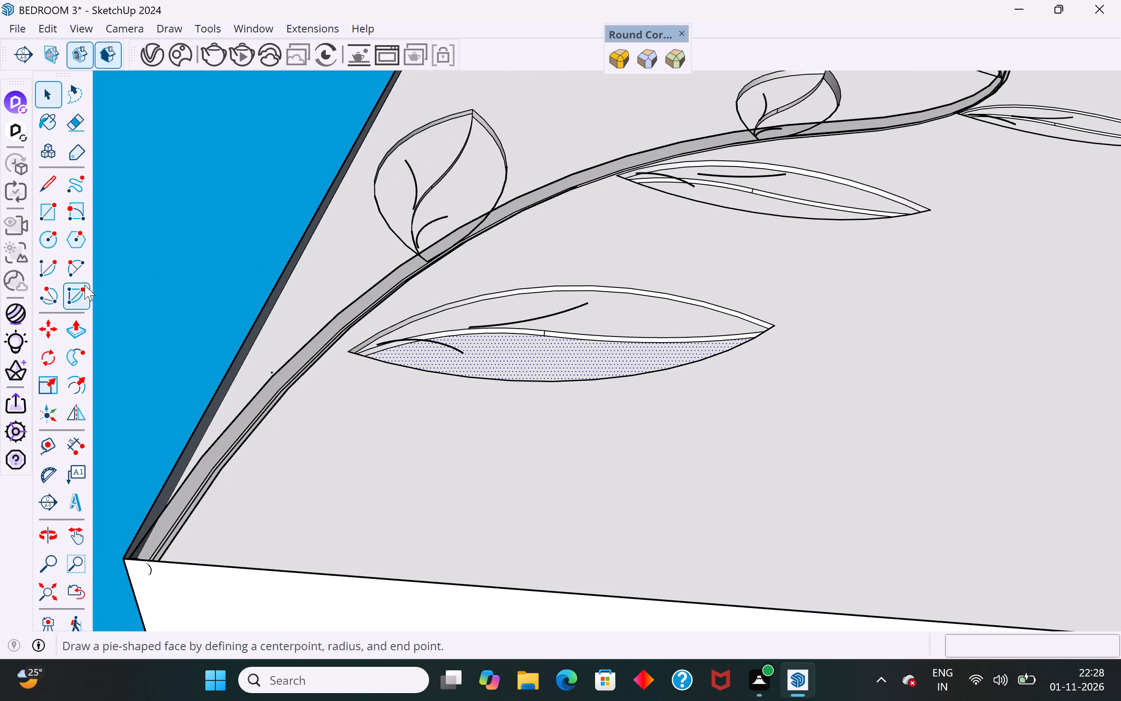
click(84, 322)
double_click(524, 345)
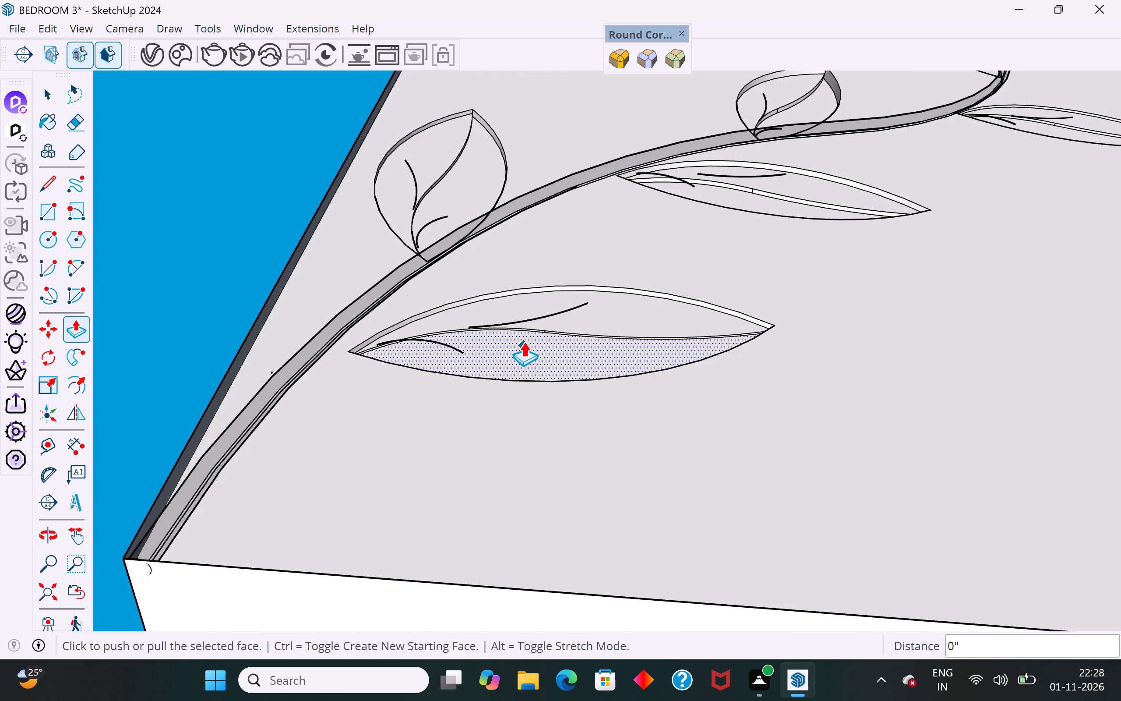
click(524, 341)
double_click(529, 341)
middle_drag(541, 346, 531, 398)
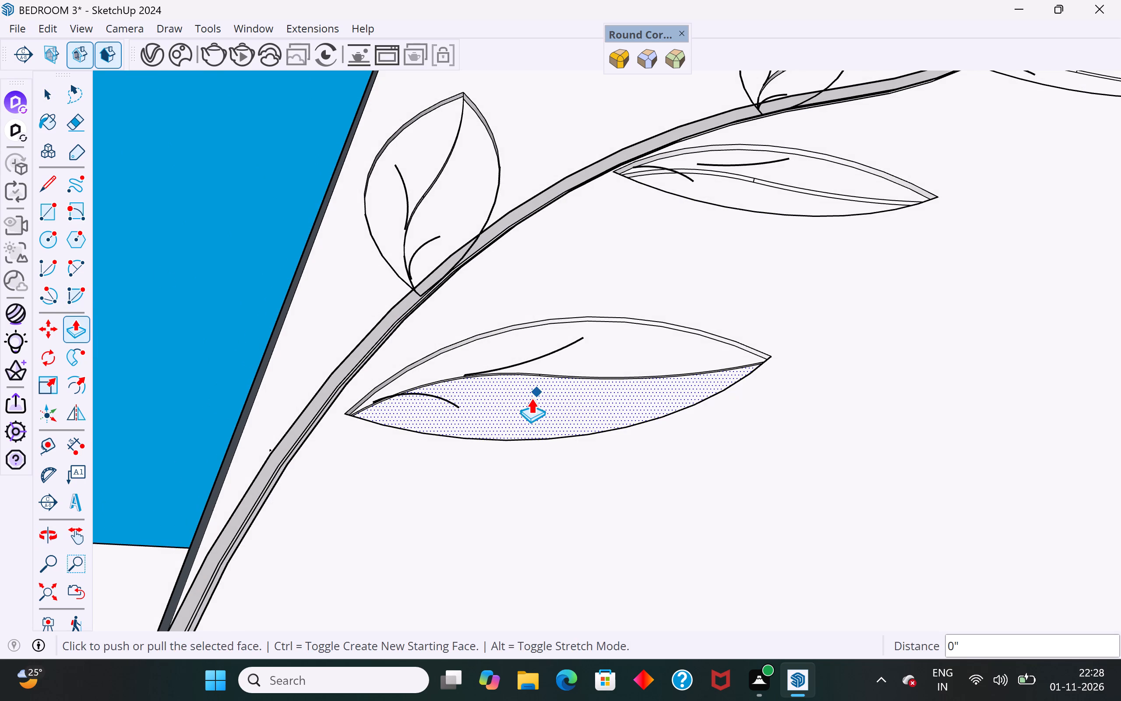
click(536, 399)
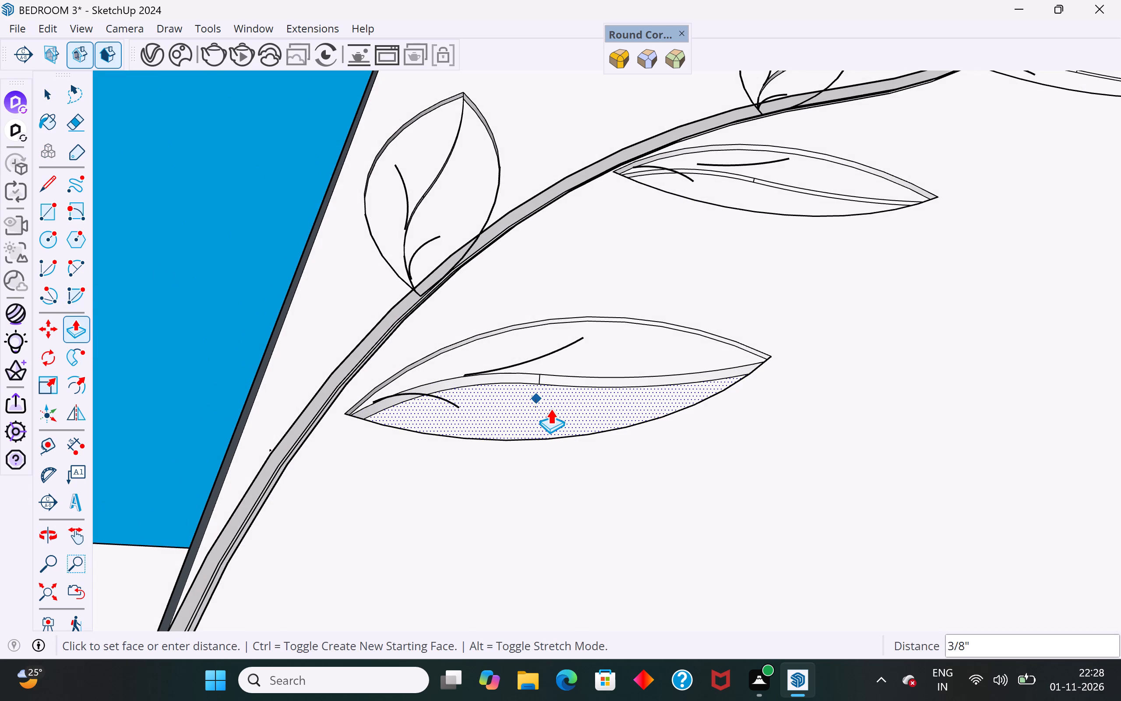
click(550, 408)
click(55, 93)
click(229, 203)
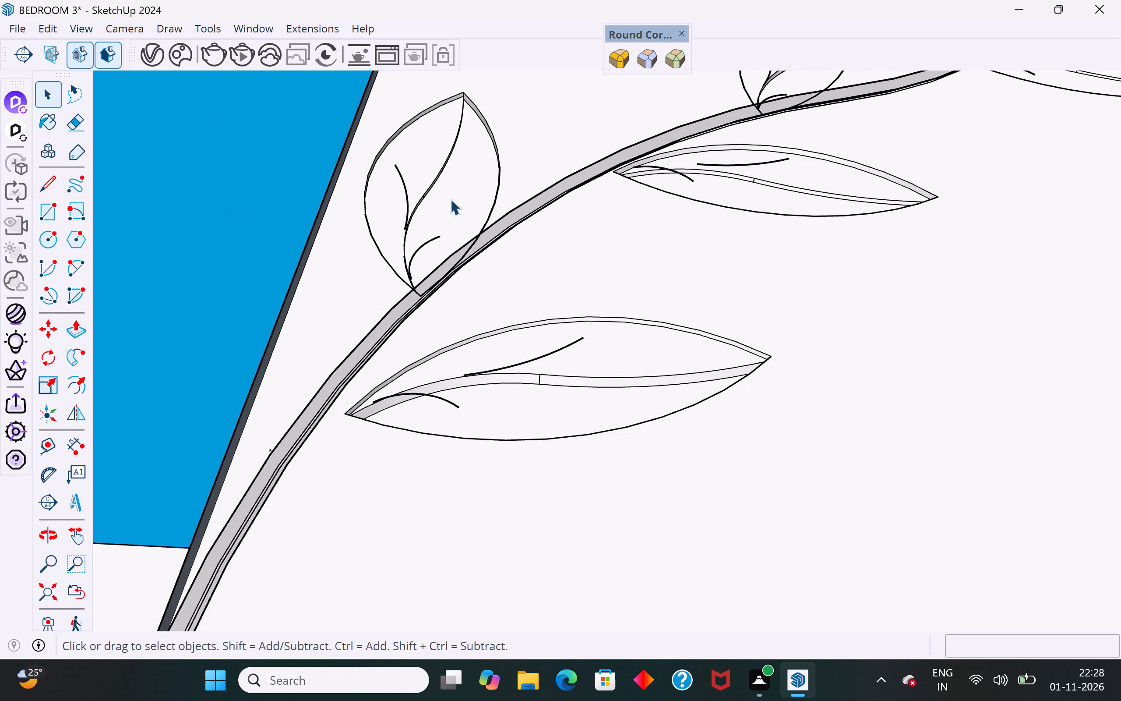
Push the stem-side half of the lowest leaf on the stem's left side about 3/16" deeper into the panel.
scroll(450, 199, up, 1)
middle_drag(450, 199, 447, 92)
scroll(513, 214, up, 4)
click(481, 192)
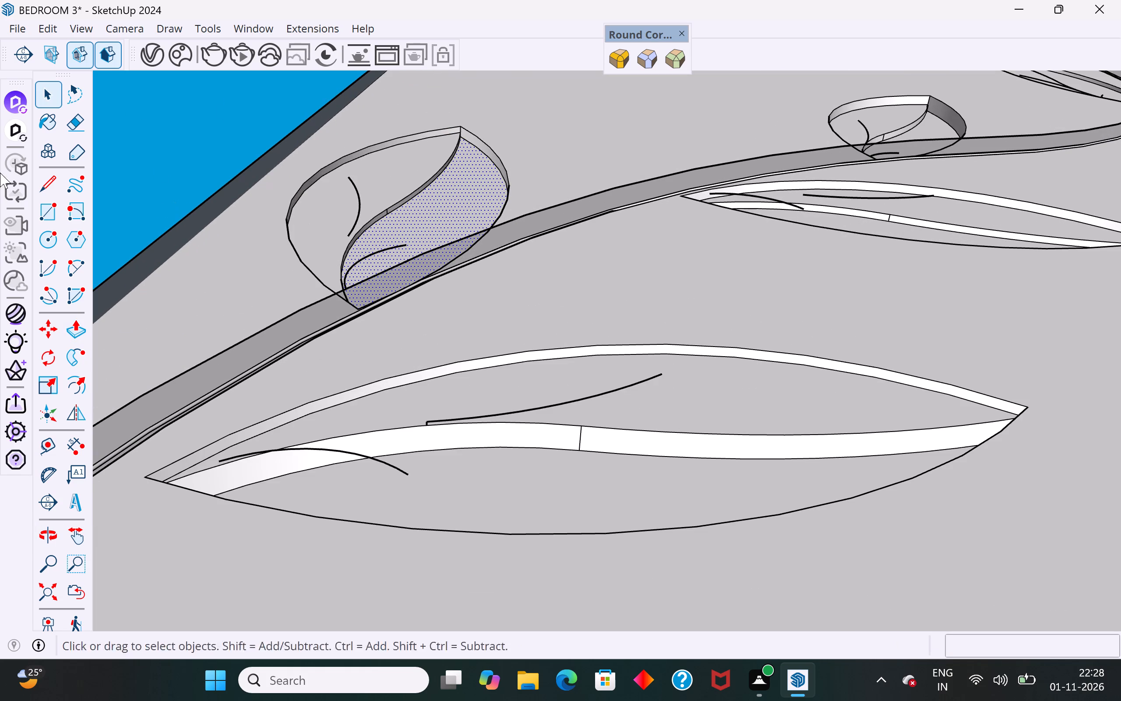
click(74, 326)
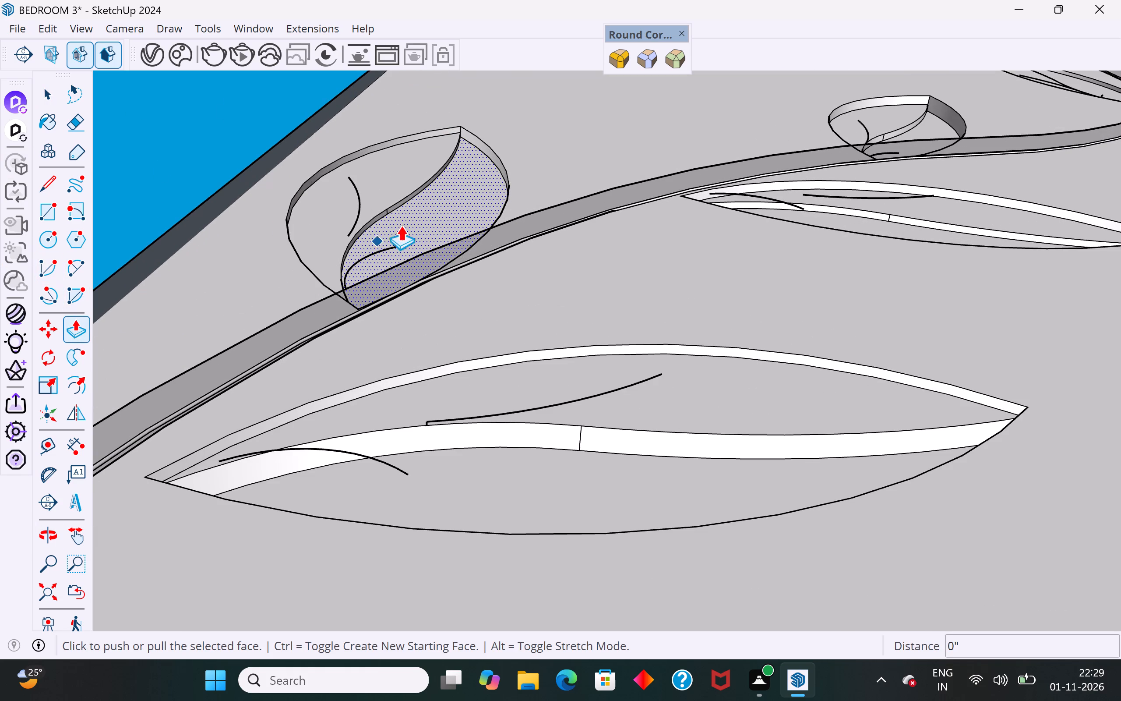
click(463, 171)
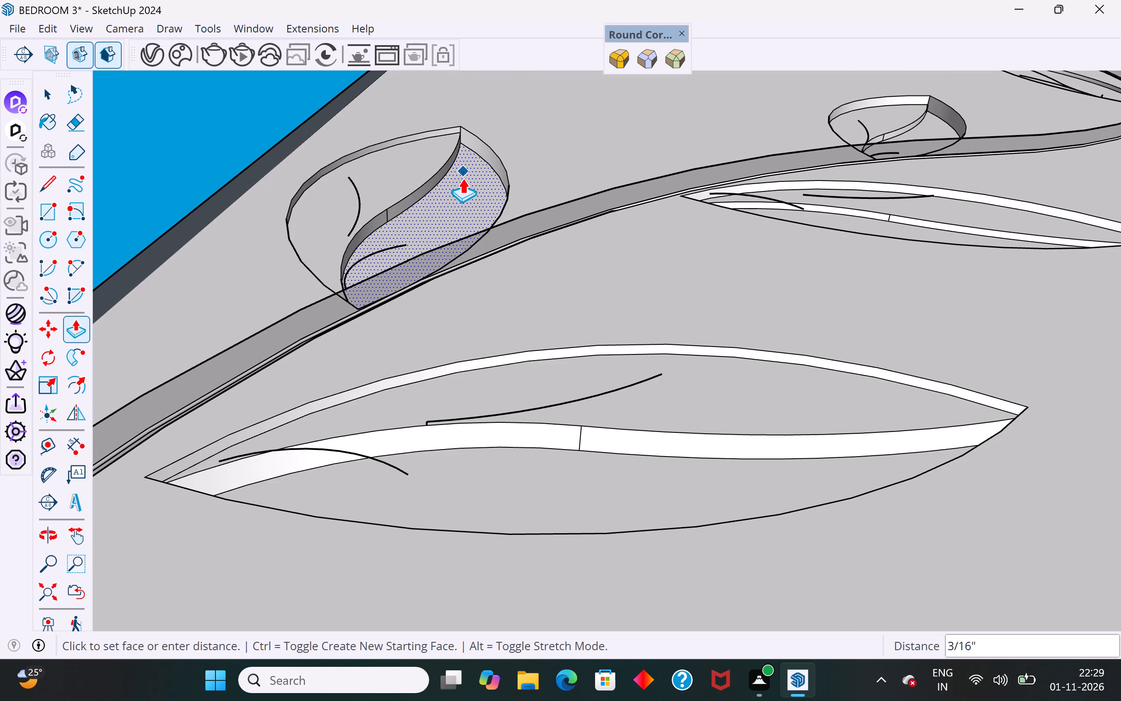
click(462, 178)
click(48, 93)
click(130, 142)
Push the stem-side half of the third leaf up on the stem's left side about 1/4" deeper.
scroll(285, 373, down, 5)
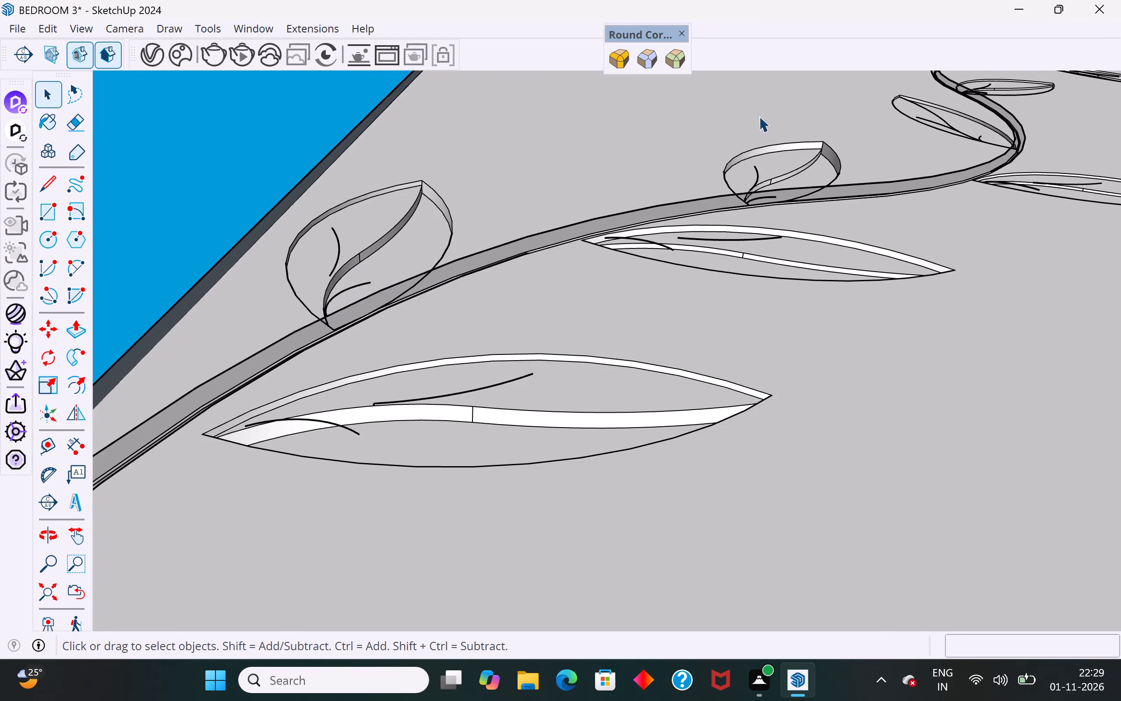
middle_drag(761, 225, 662, 337)
scroll(628, 414, down, 6)
scroll(639, 351, down, 11)
middle_drag(761, 336, 780, 135)
scroll(709, 276, up, 7)
middle_drag(628, 328, 700, 372)
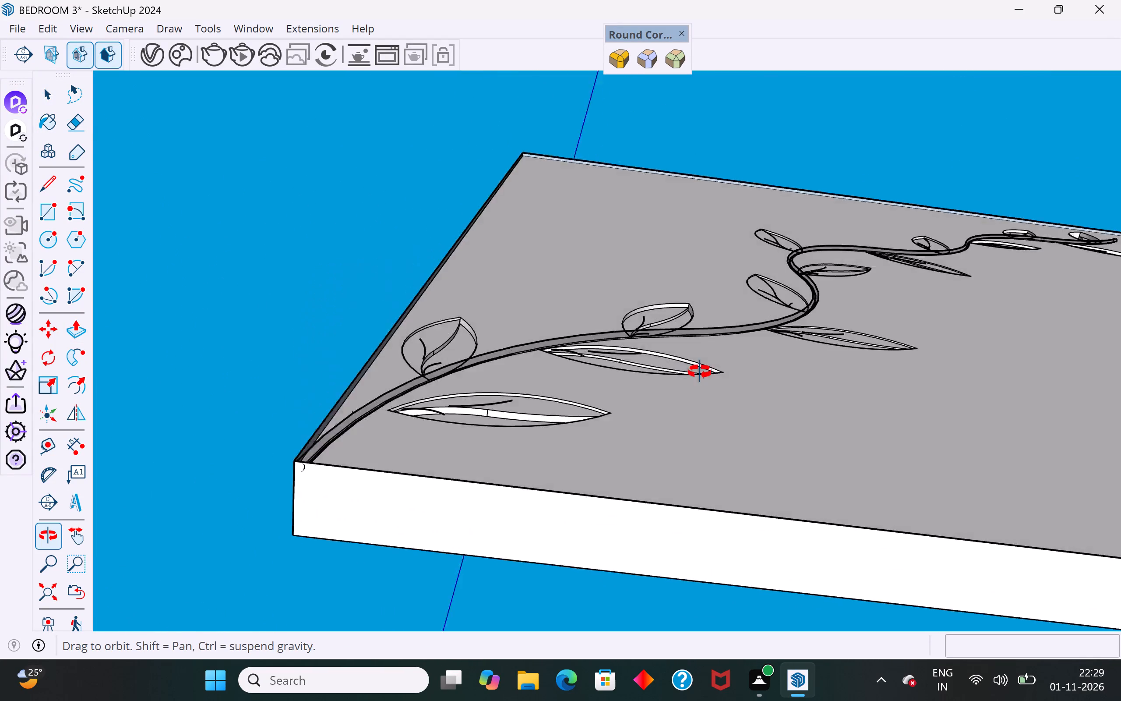
middle_drag(700, 372, 682, 427)
scroll(762, 310, up, 10)
middle_drag(888, 354, 764, 263)
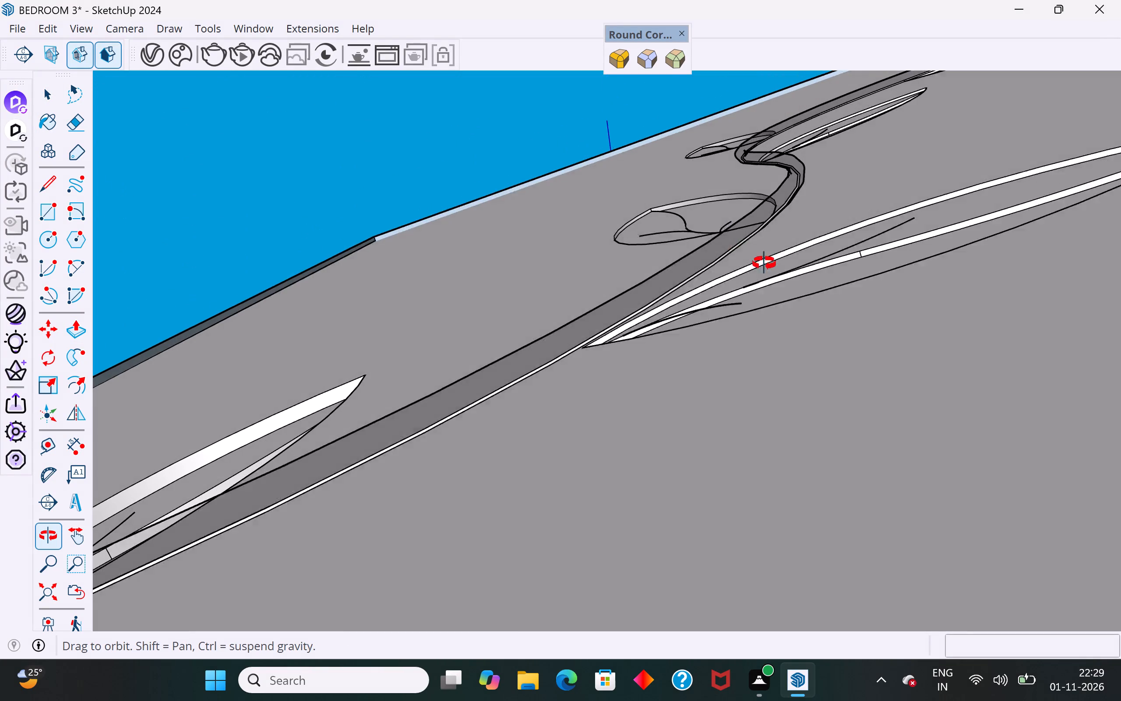
middle_drag(764, 263, 770, 267)
click(715, 227)
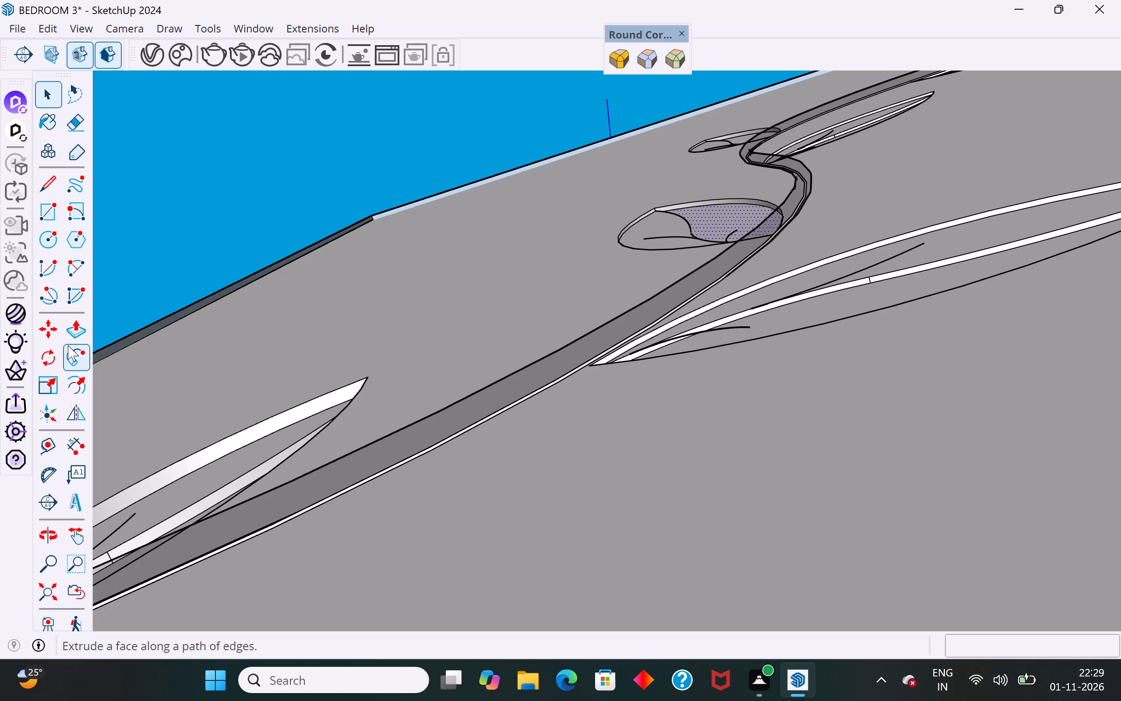
click(77, 333)
click(713, 213)
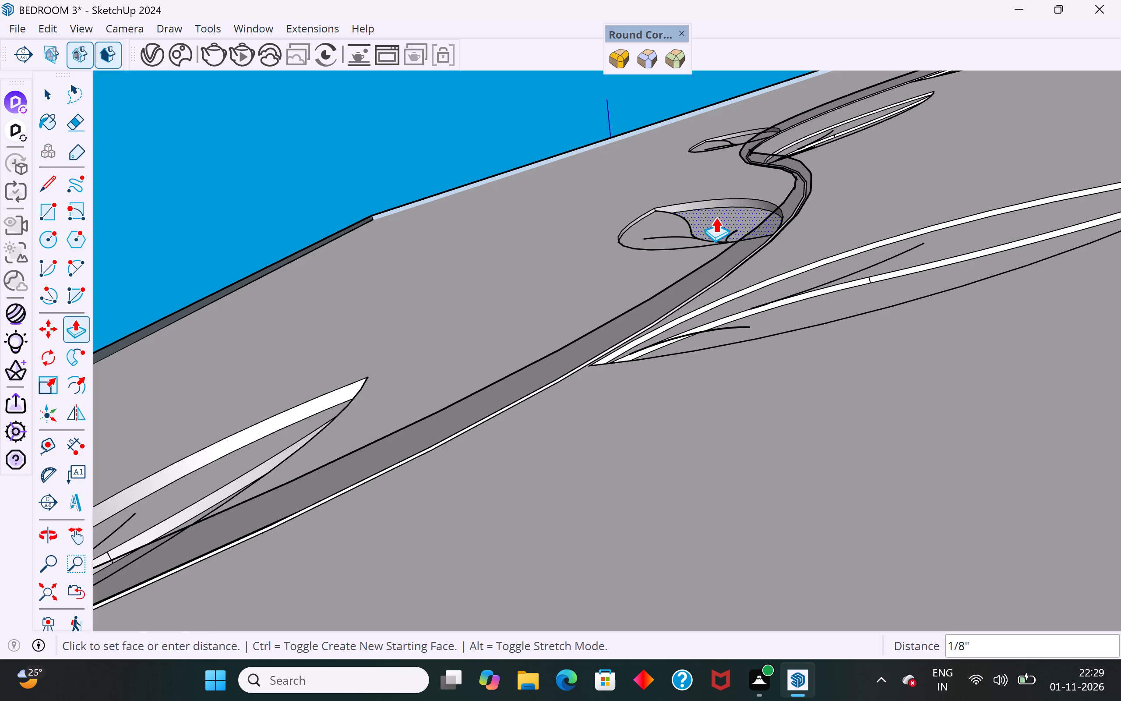
click(716, 220)
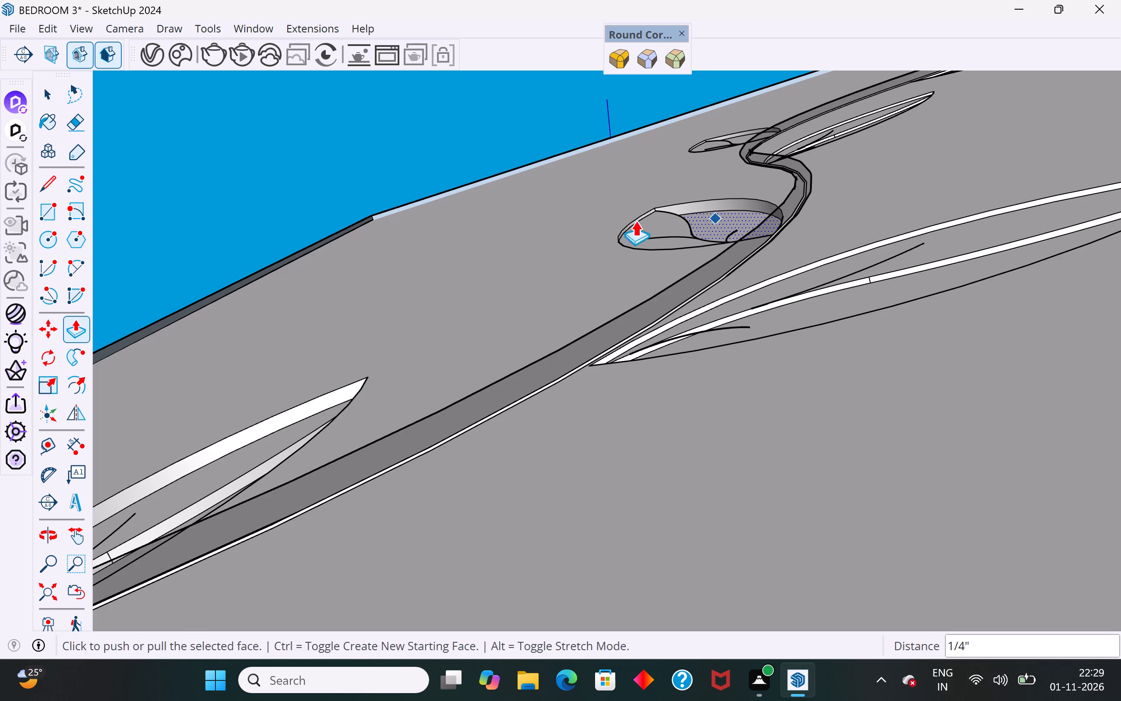
click(48, 97)
click(300, 166)
Push the stem-side half of the fourth leaf up on the stem's left side deeper, repeating the last Push/Pull distance.
scroll(438, 528, down, 5)
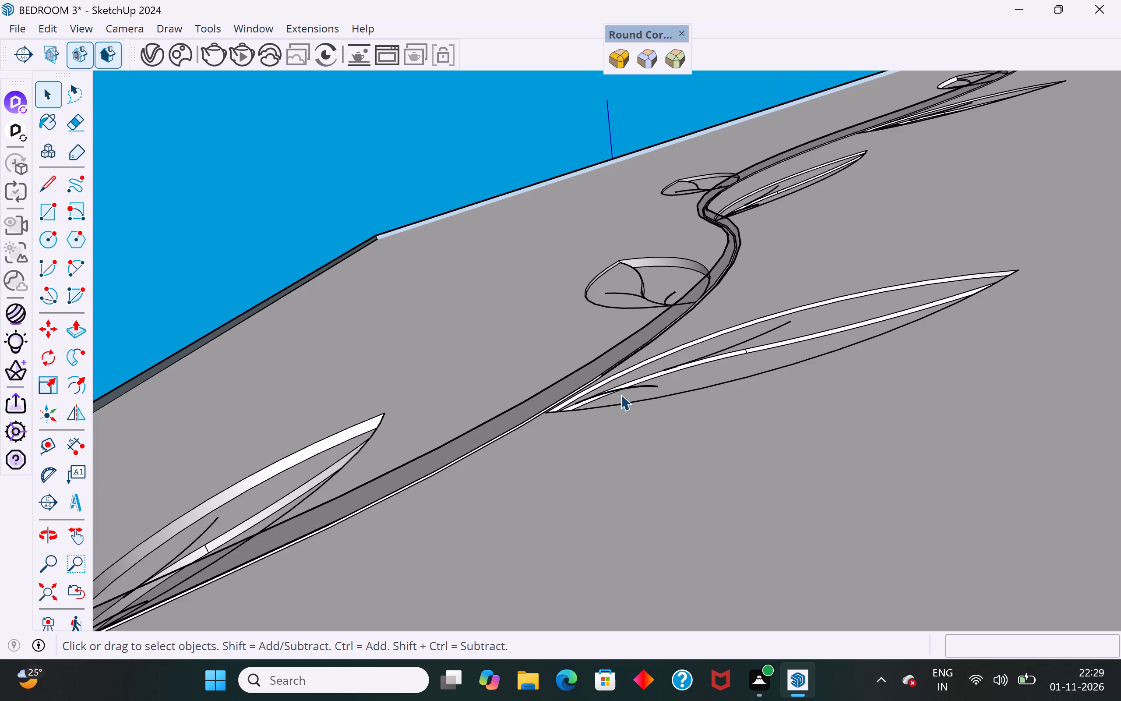
scroll(878, 195, down, 13)
middle_drag(855, 231, 867, 395)
scroll(837, 272, up, 5)
scroll(424, 299, down, 13)
middle_drag(666, 413, 858, 260)
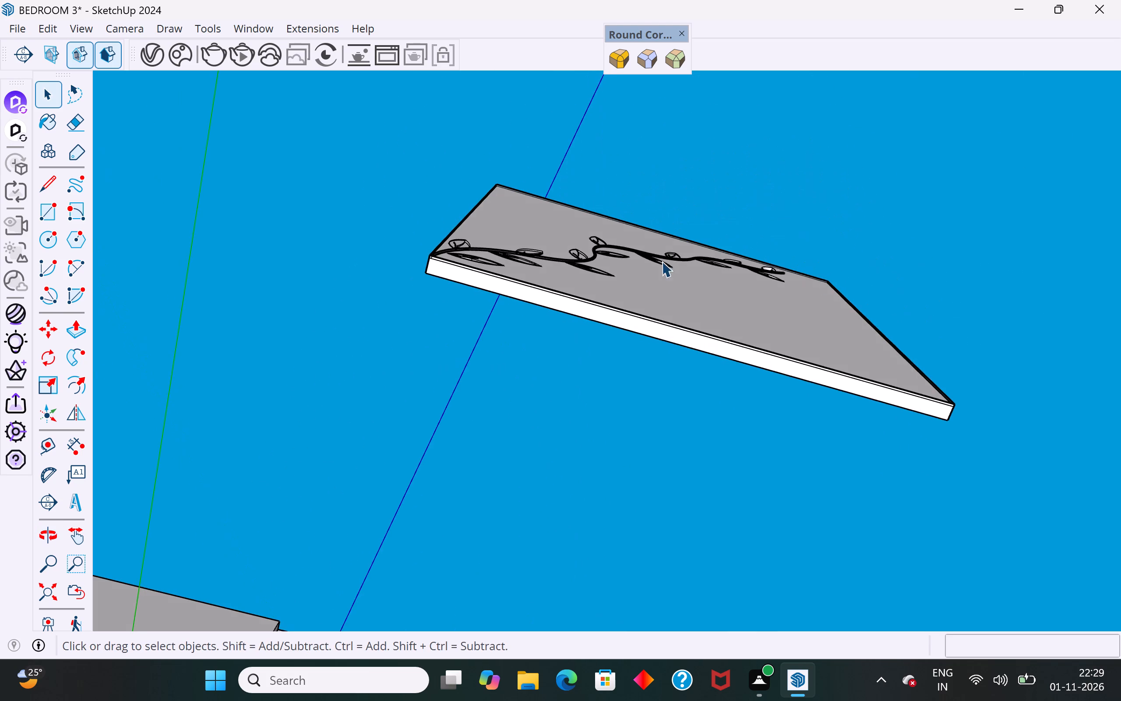
scroll(646, 260, up, 11)
middle_drag(735, 265, 663, 460)
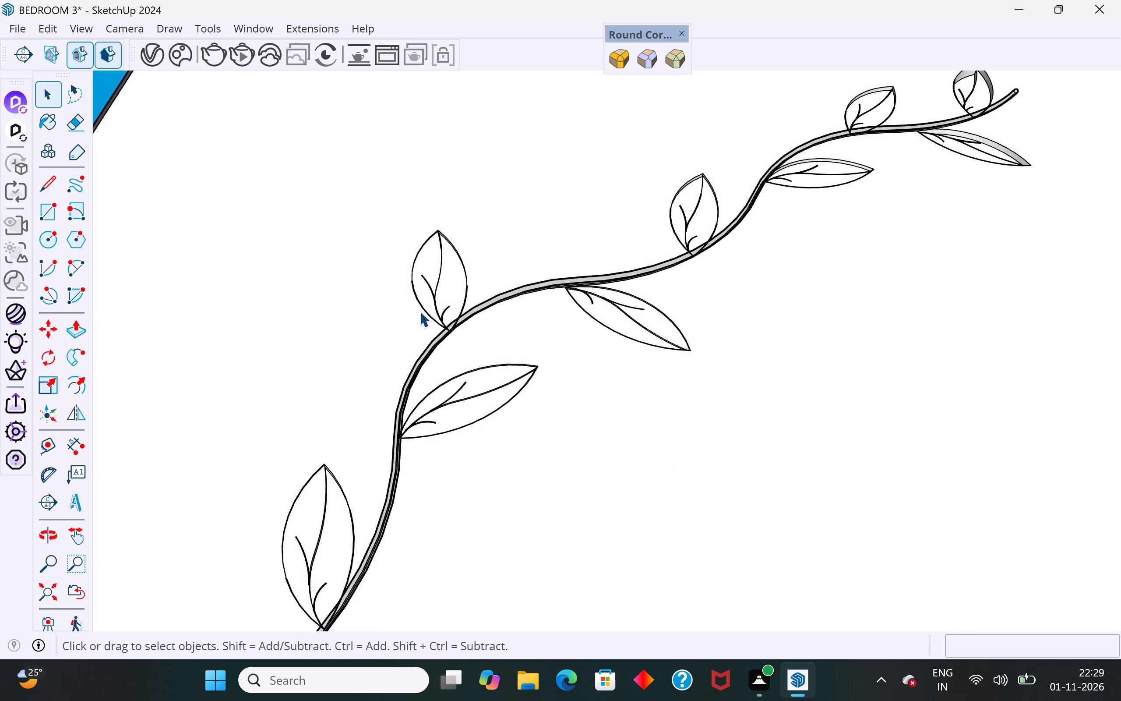
scroll(419, 294, up, 5)
middle_drag(517, 453, 435, 272)
scroll(450, 322, up, 4)
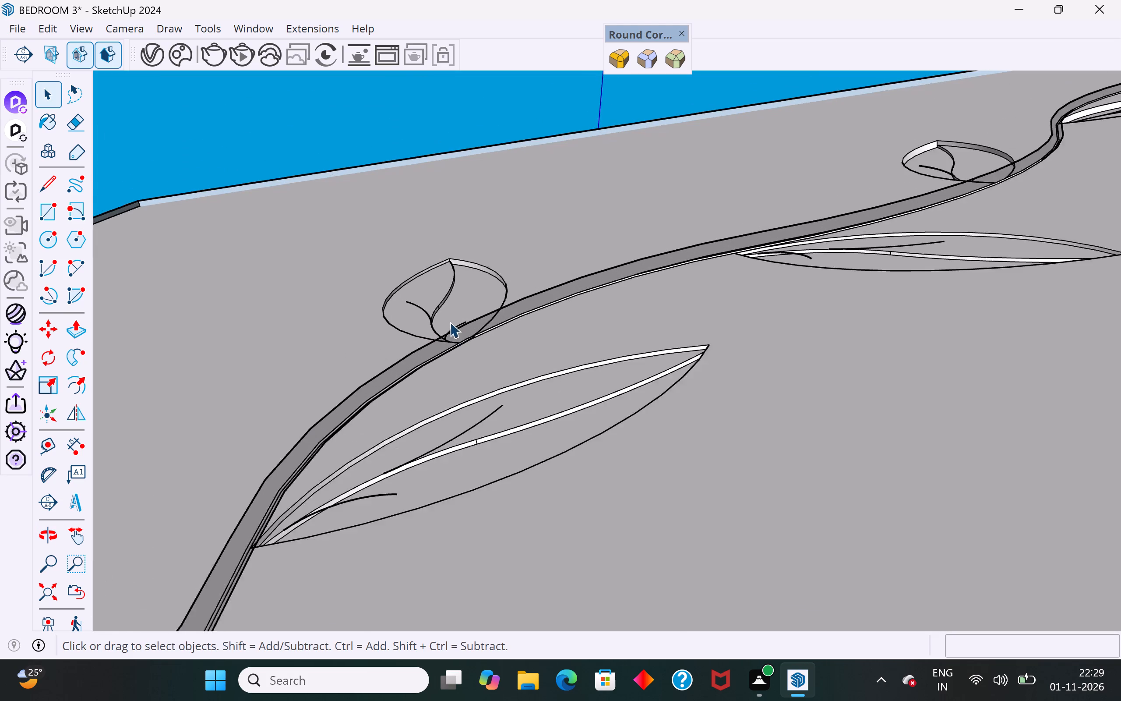
scroll(450, 322, up, 4)
click(466, 293)
click(79, 333)
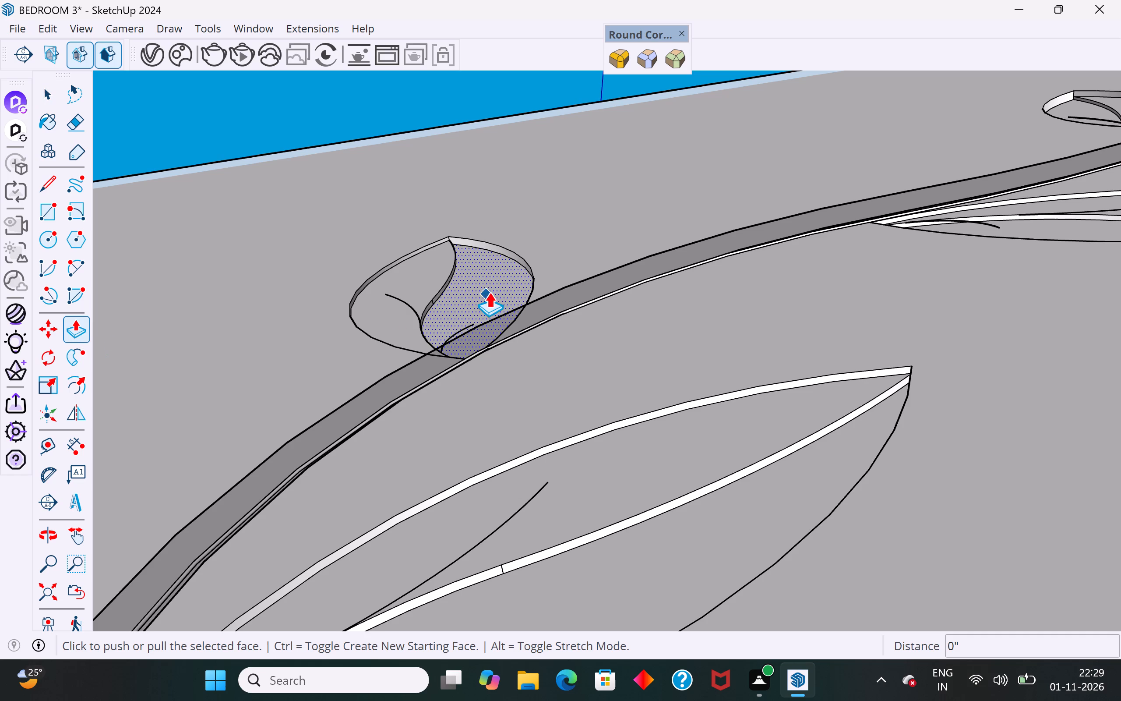
double_click(489, 292)
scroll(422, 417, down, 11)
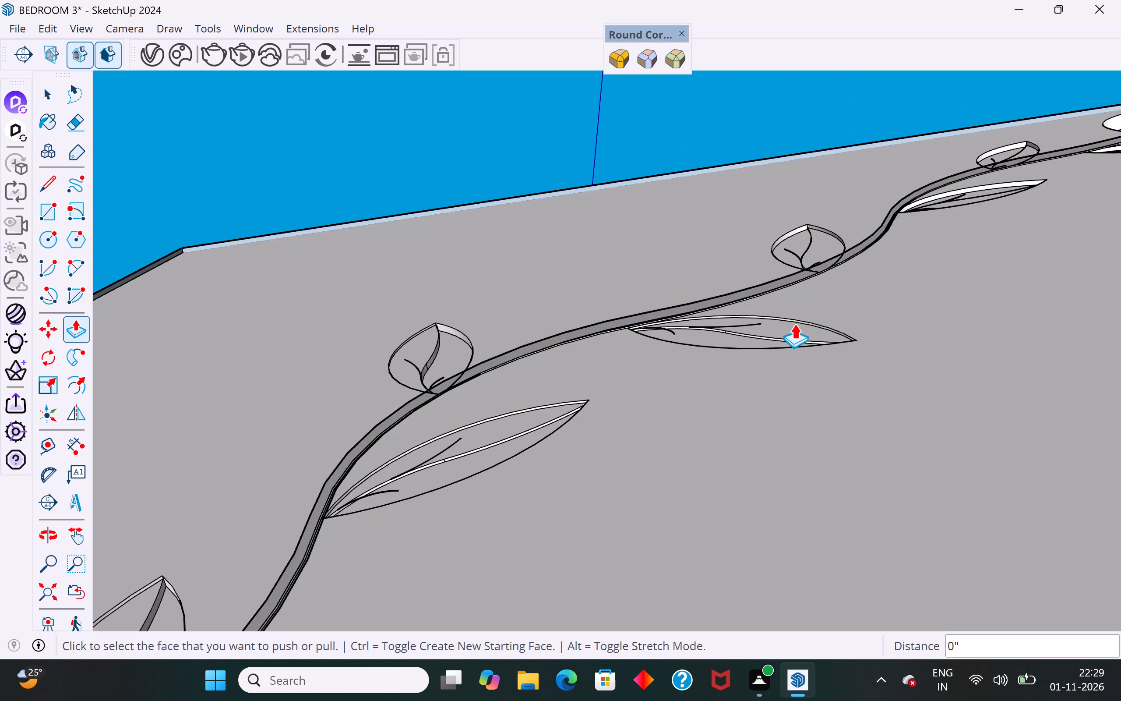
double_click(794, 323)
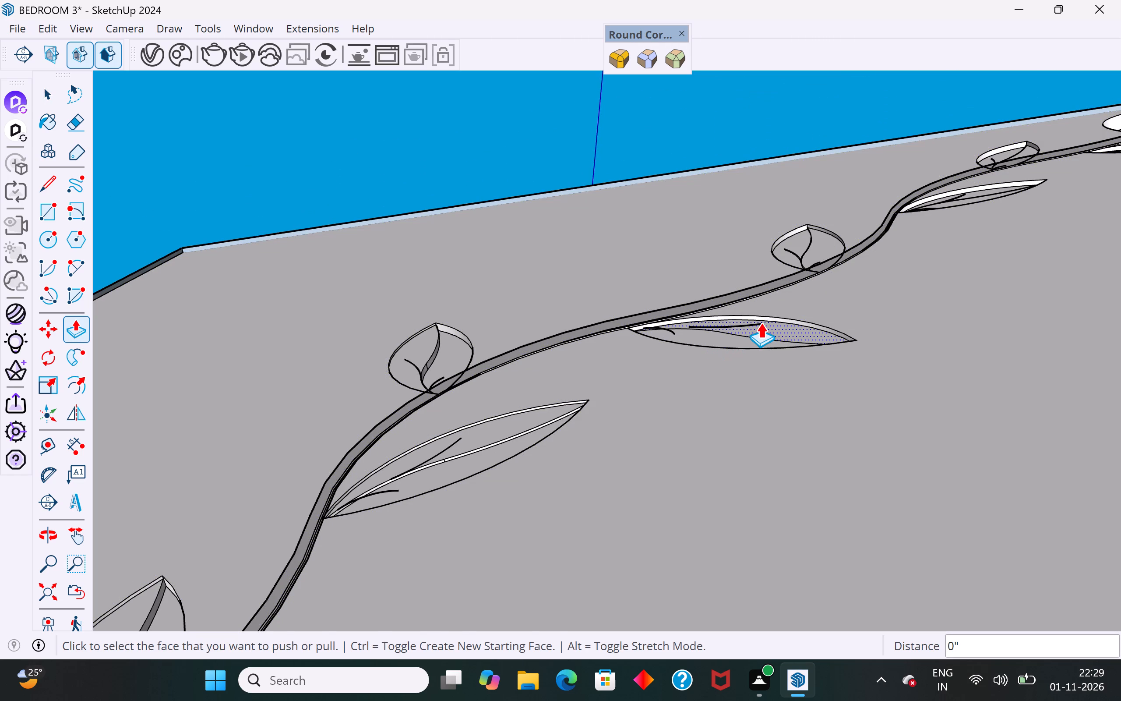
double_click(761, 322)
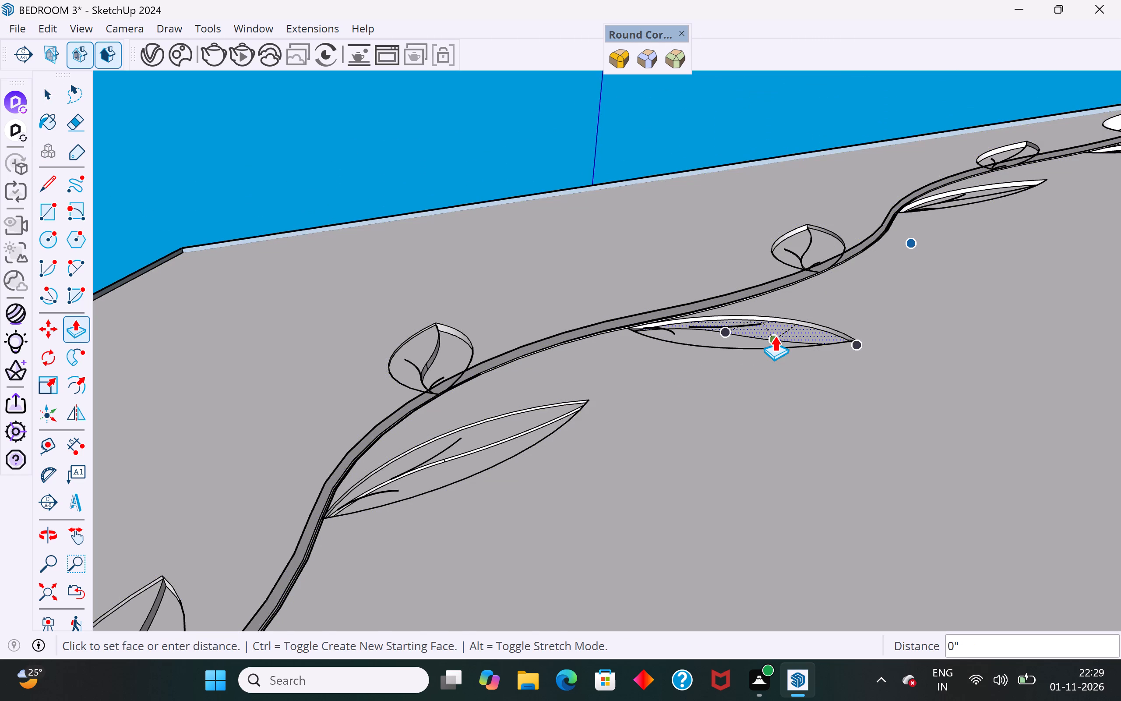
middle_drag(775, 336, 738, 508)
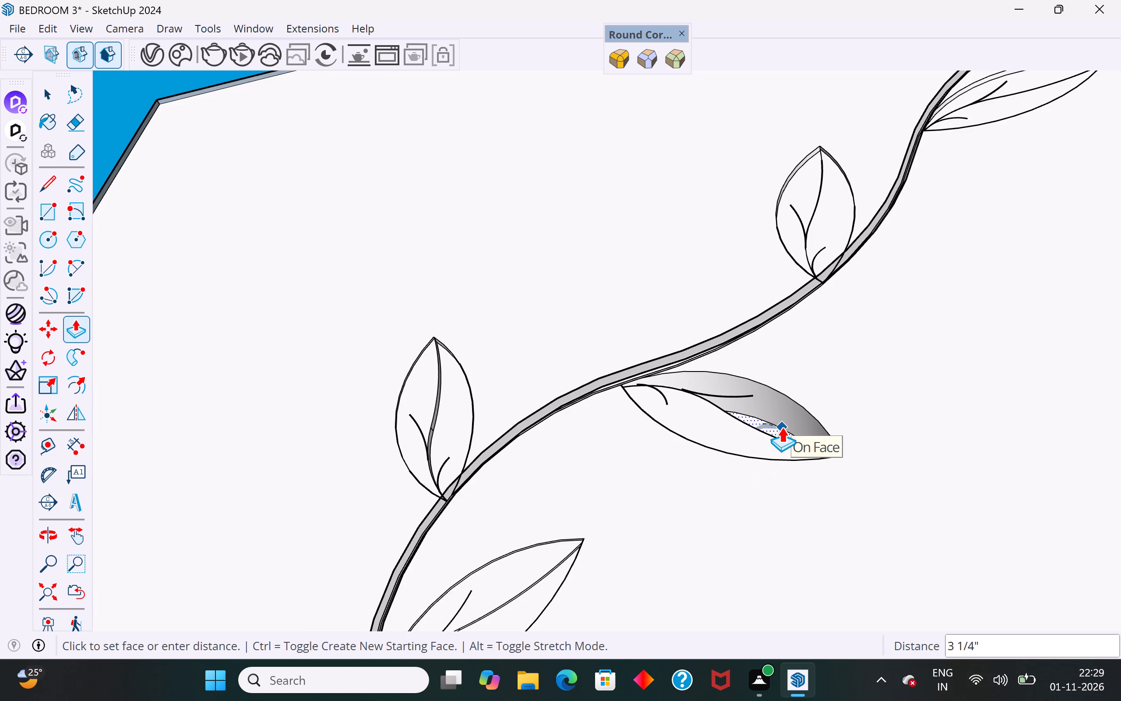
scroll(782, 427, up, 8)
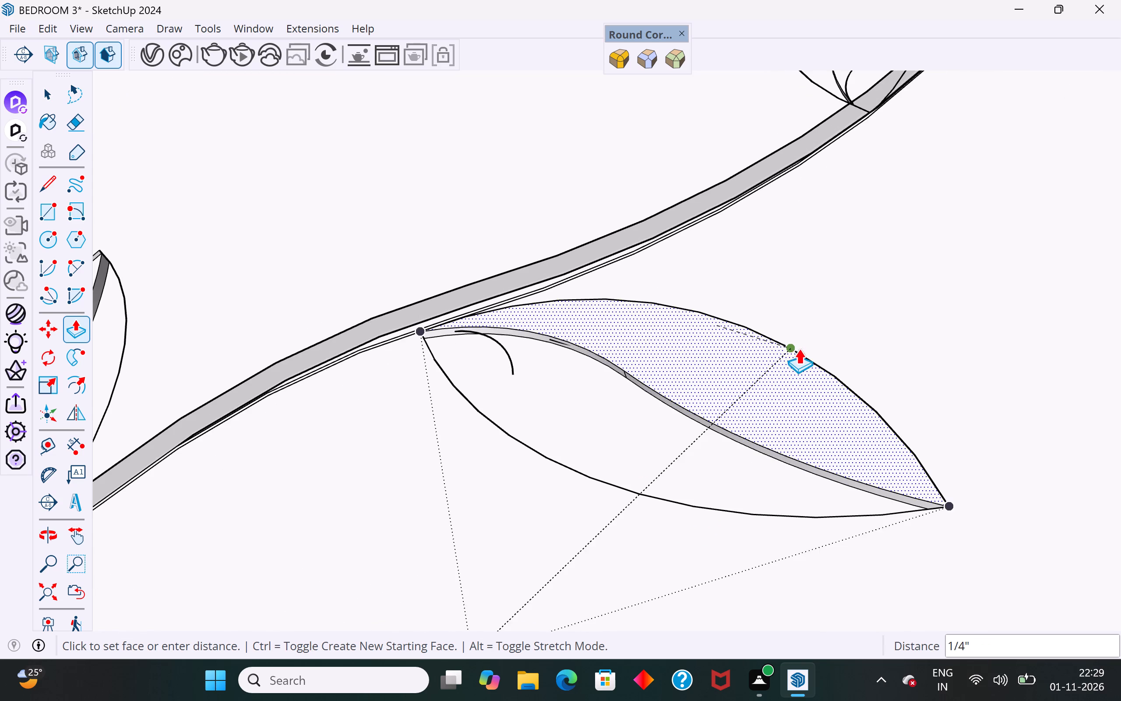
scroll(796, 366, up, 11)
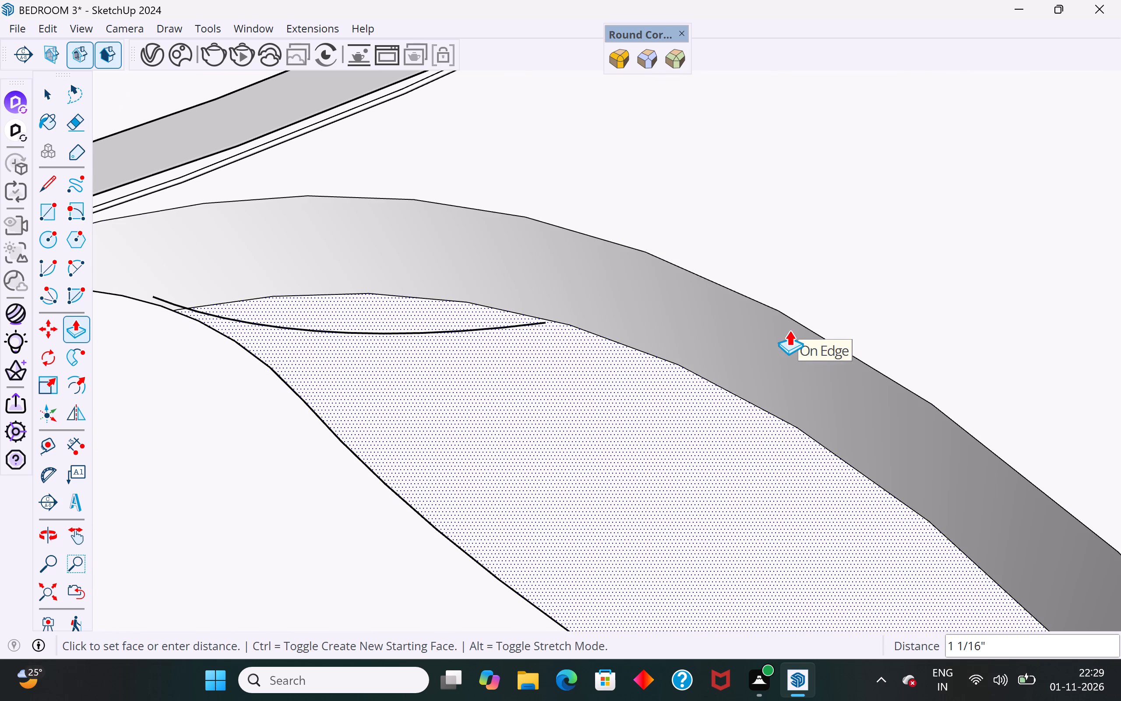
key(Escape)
Push the lower half of the fifth leaf up on the stem's right side deeper, repeating the last Push/Pull distance.
scroll(838, 206, down, 7)
double_click(595, 423)
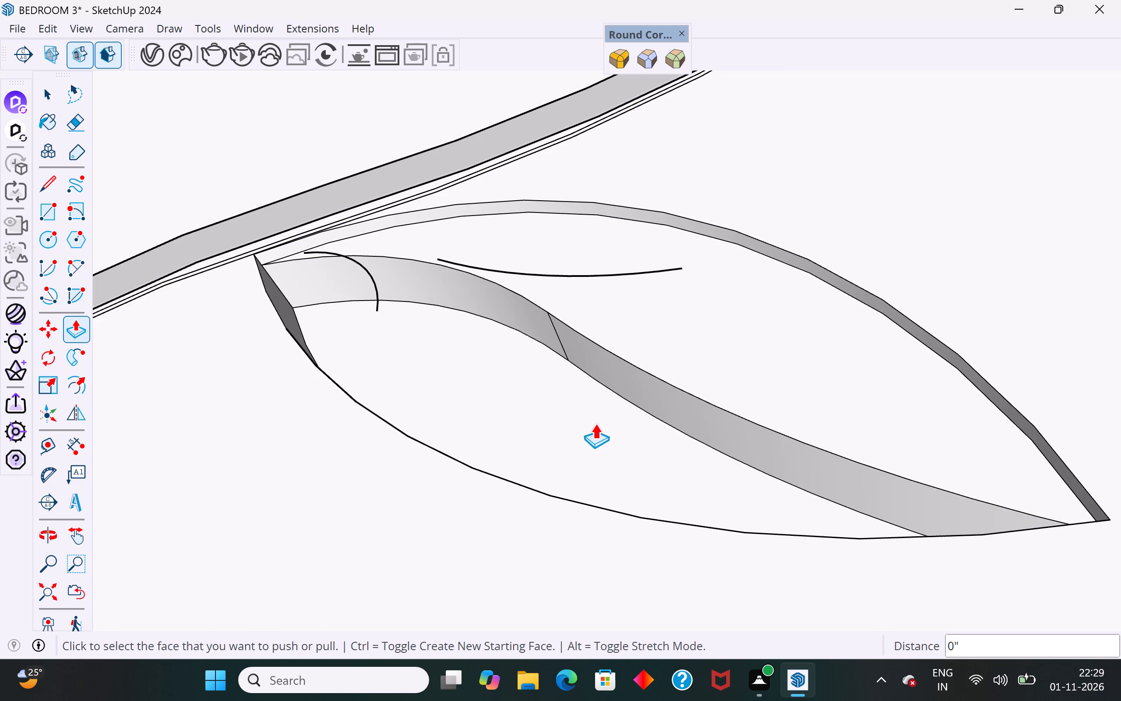
scroll(550, 428, down, 9)
scroll(725, 392, down, 6)
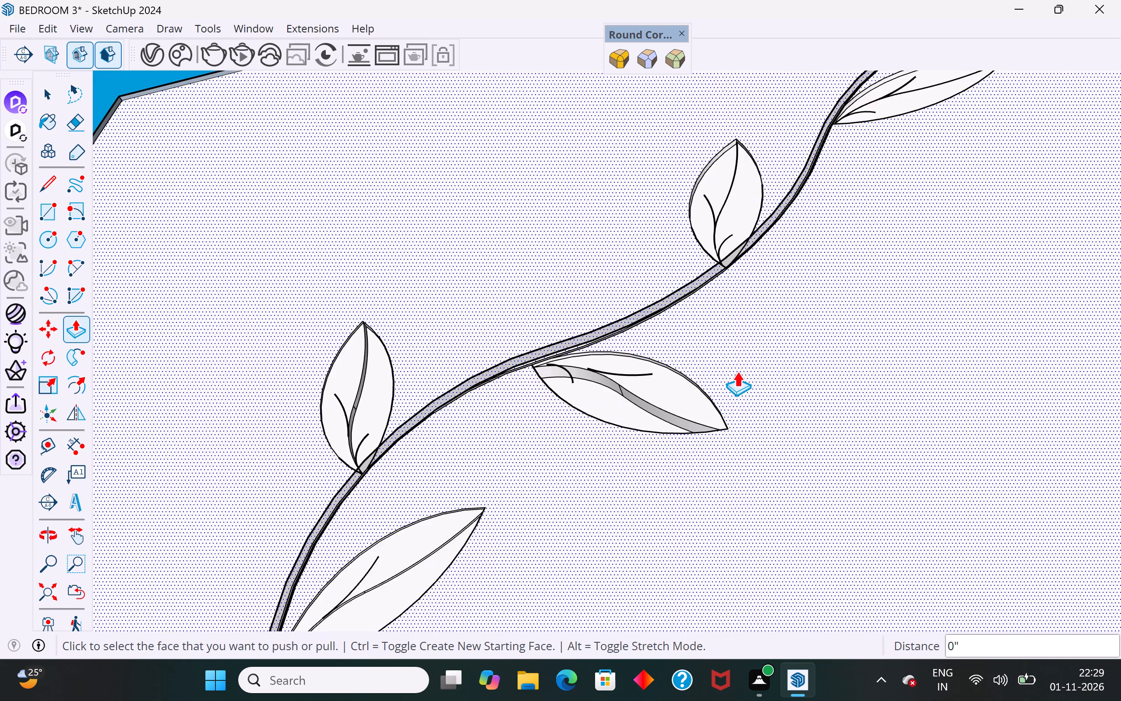
middle_drag(737, 375, 757, 609)
scroll(720, 456, down, 5)
click(56, 96)
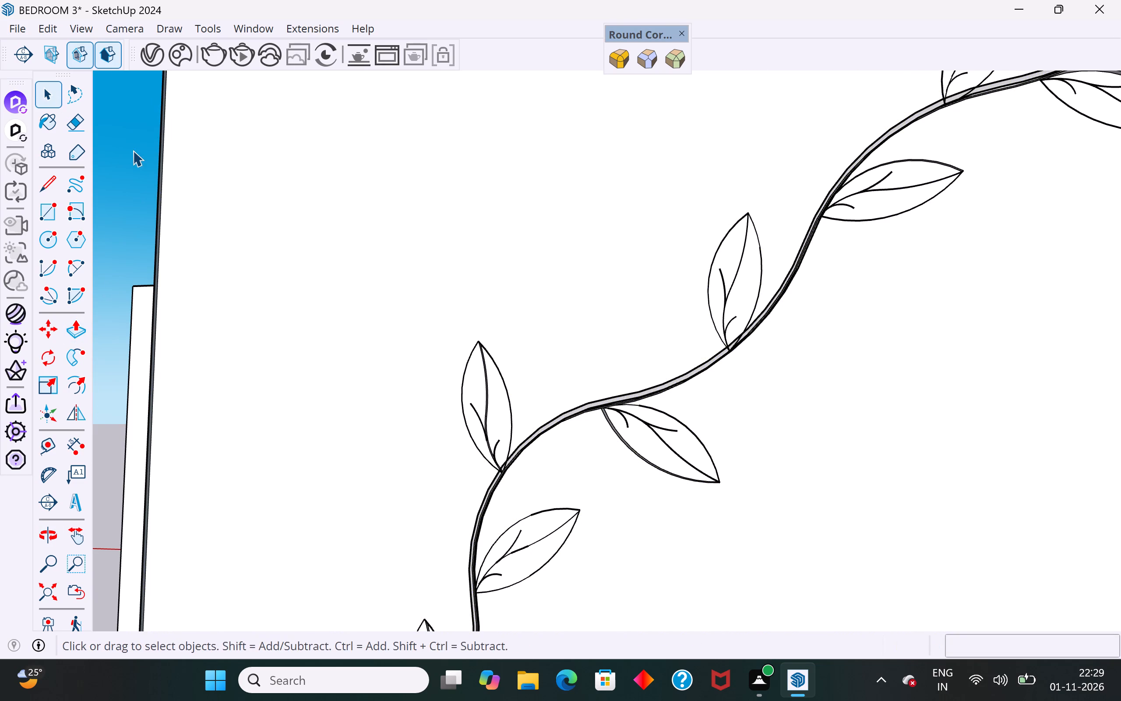
click(133, 150)
Examine the recessed leaf halves along the vine, especially those near the stem's lower end.
scroll(506, 166, down, 11)
middle_drag(593, 325, 842, 269)
scroll(420, 450, up, 4)
scroll(445, 437, down, 2)
scroll(418, 474, up, 9)
middle_drag(377, 526, 392, 559)
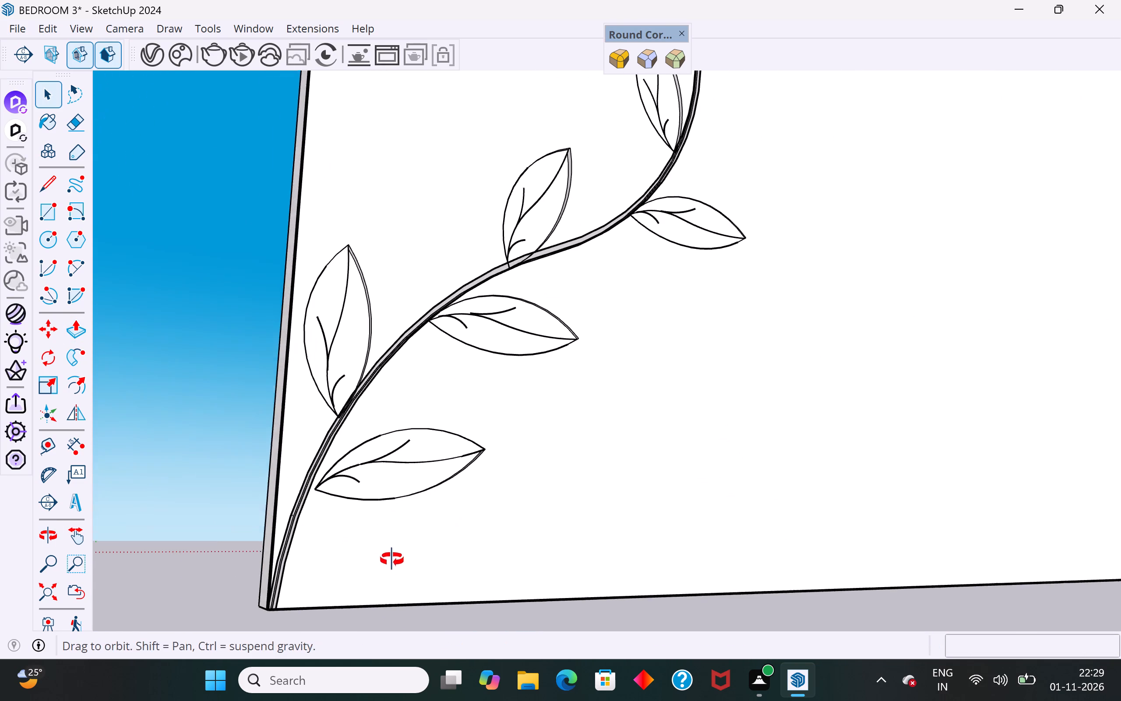
middle_drag(392, 559, 390, 644)
middle_drag(411, 504, 418, 532)
Open the V-Ray Asset Editor.
right_click(153, 57)
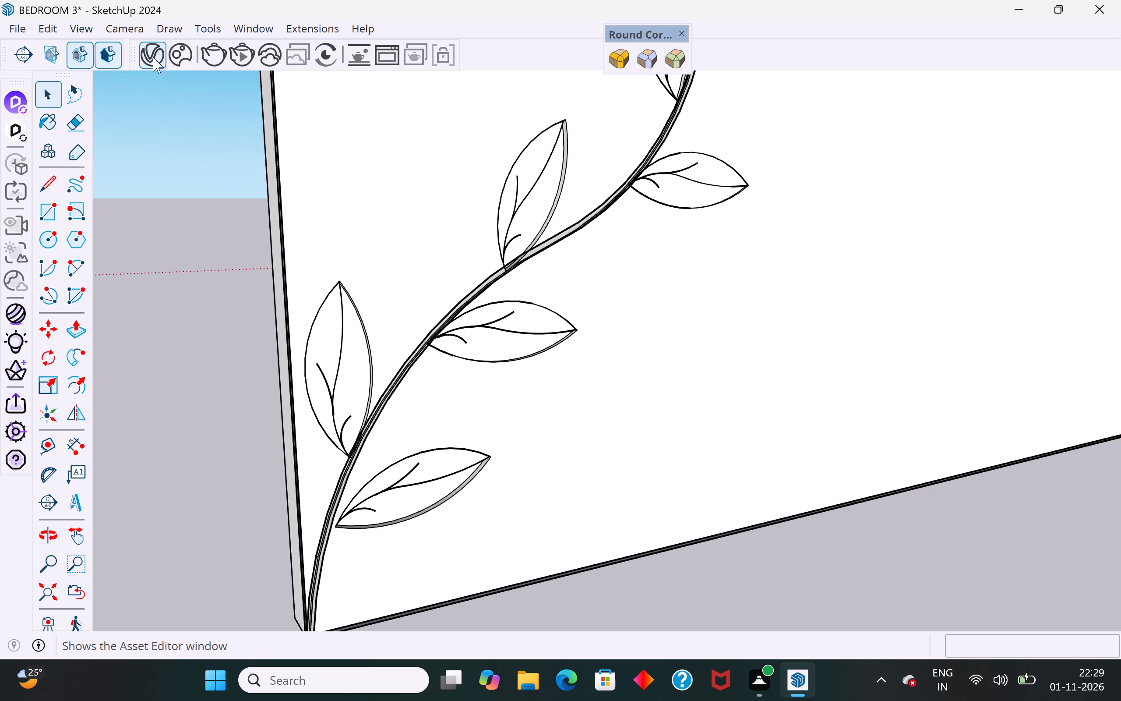
click(144, 174)
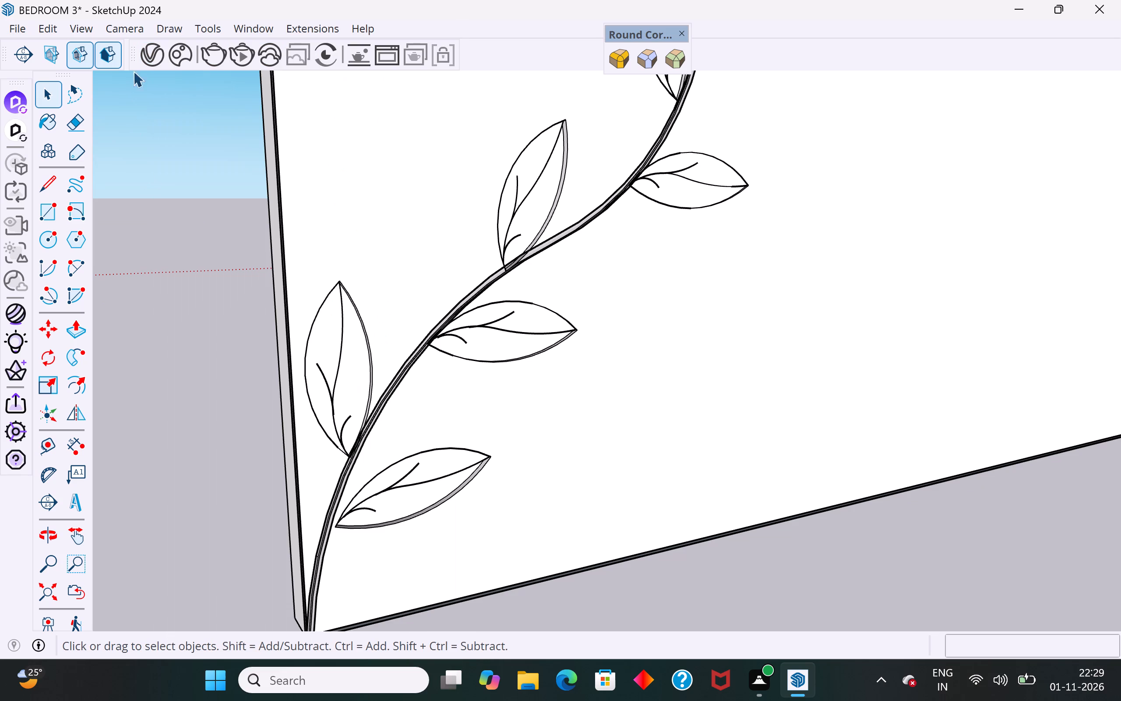
click(150, 52)
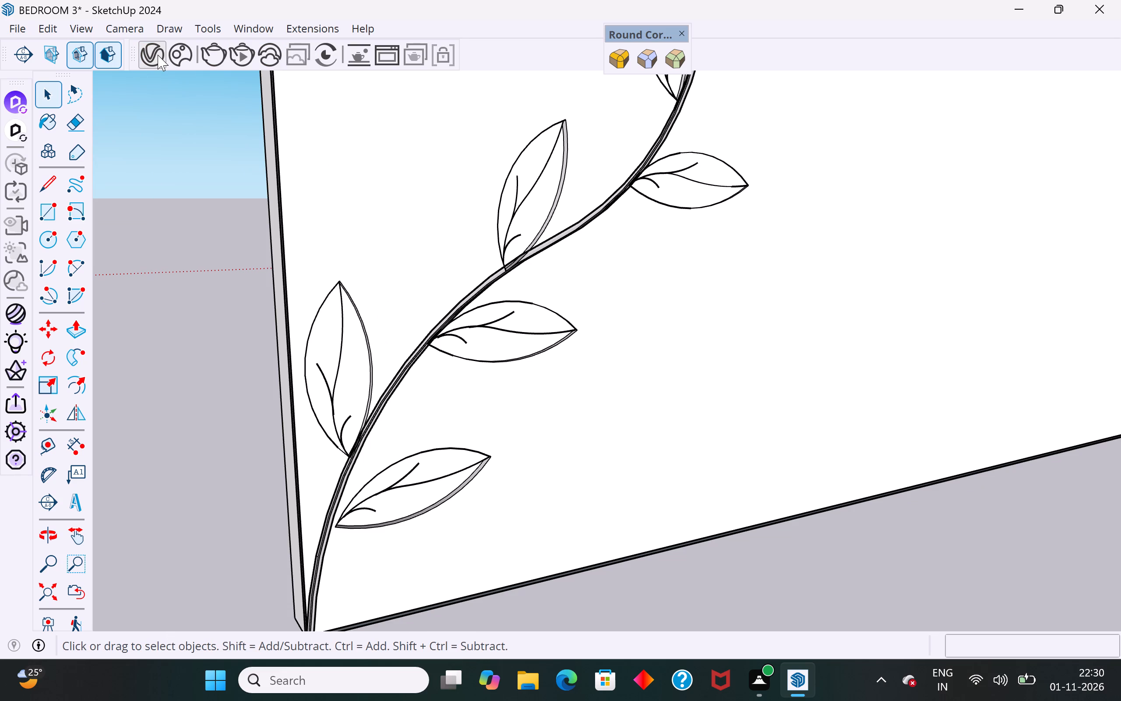
click(158, 55)
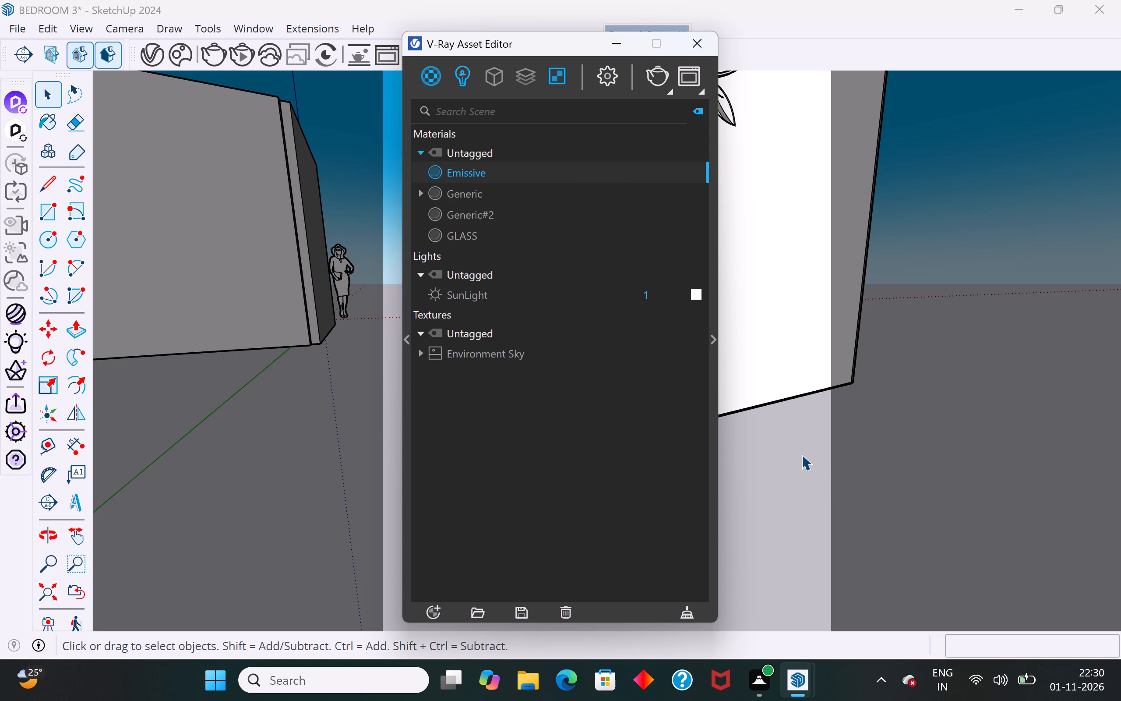
Set the render output's aspect ratio to 16:9 - Widescreen in the V-Ray render settings.
click(1006, 408)
click(617, 74)
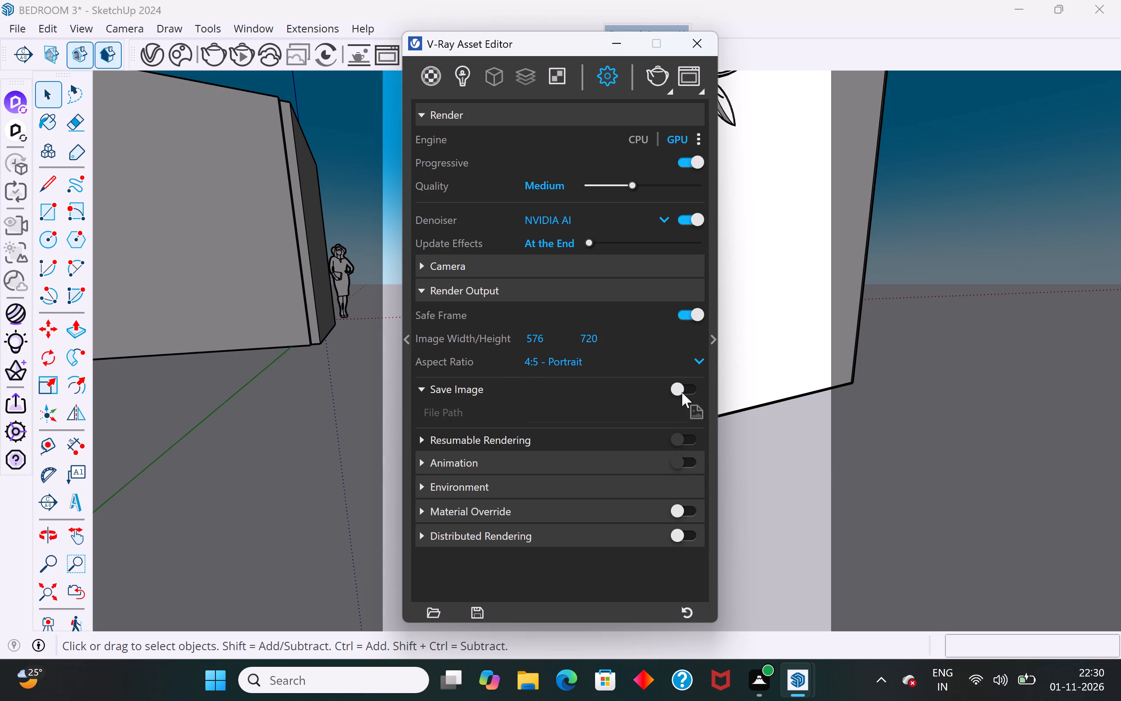
click(683, 390)
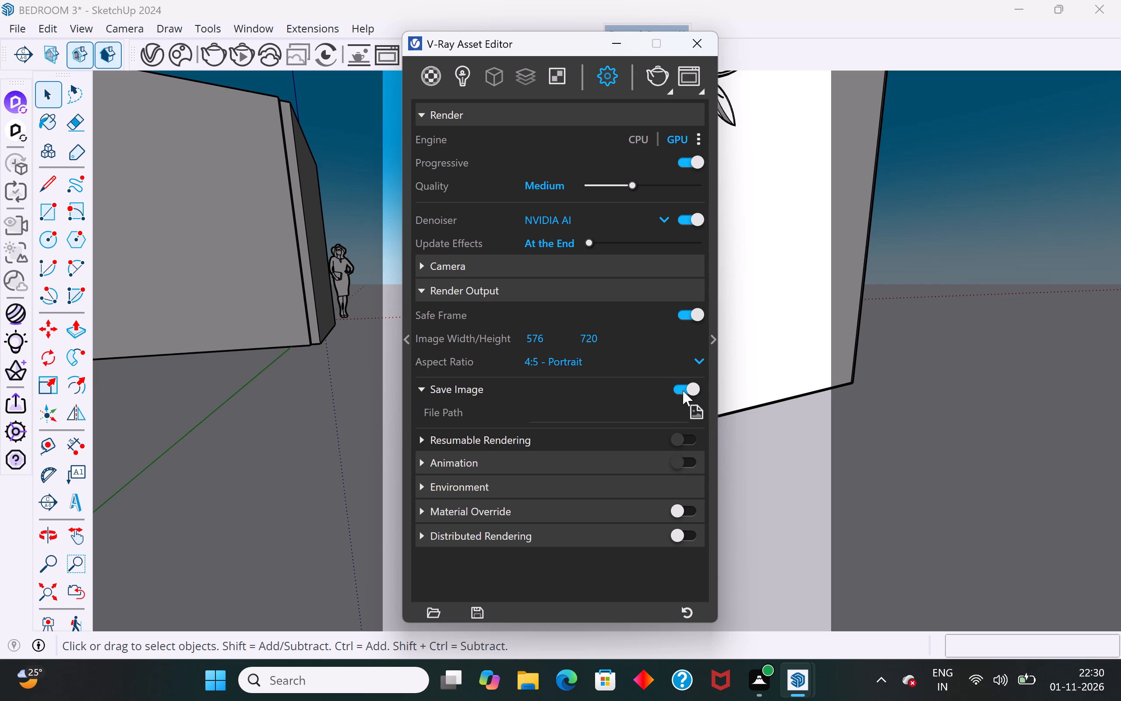
click(683, 390)
click(755, 472)
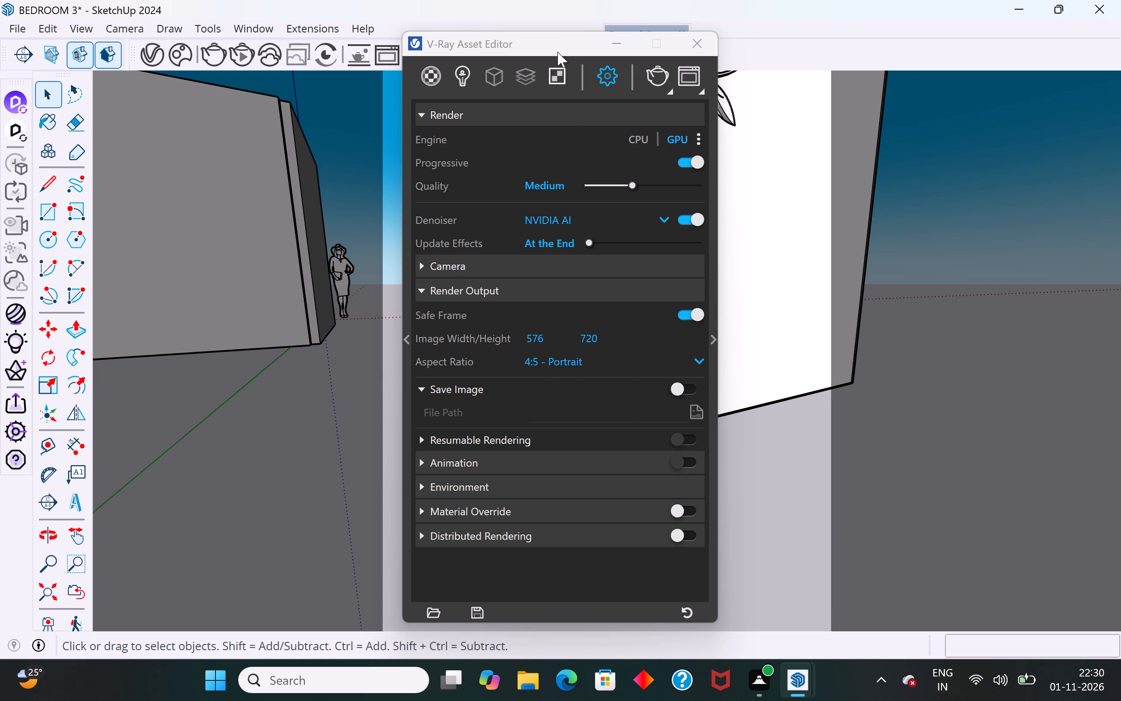
drag(561, 42, 929, 142)
scroll(535, 469, down, 6)
middle_drag(536, 476, 286, 254)
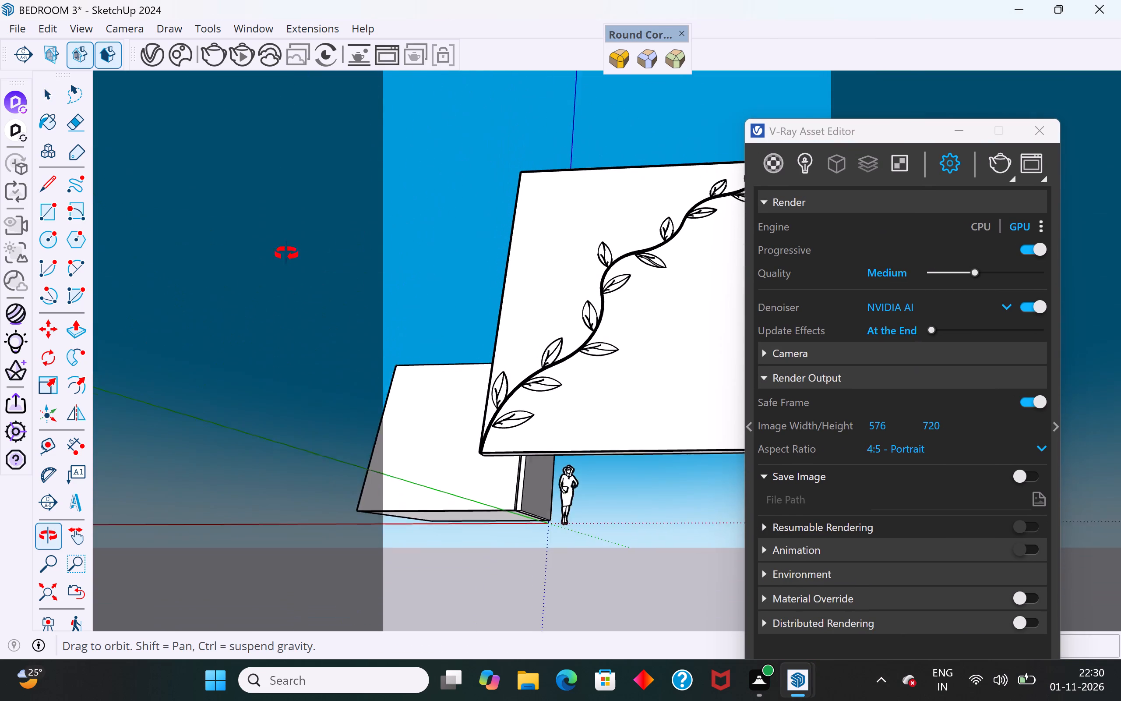
middle_drag(286, 254, 257, 262)
click(1040, 451)
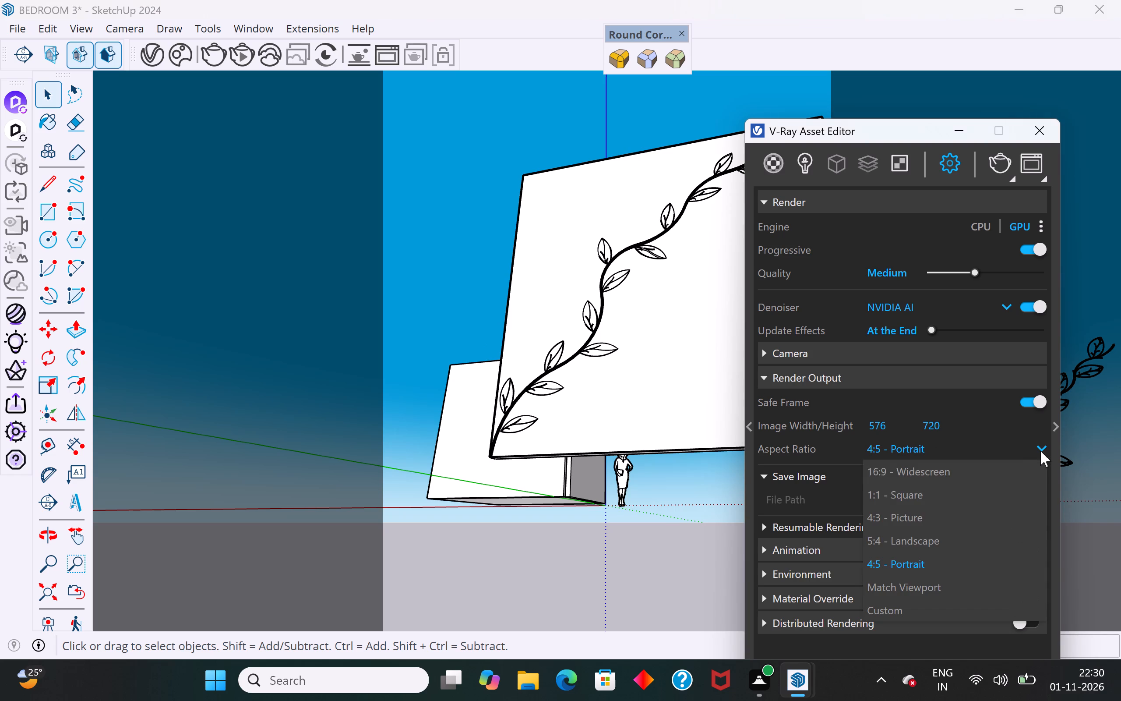
click(932, 475)
Display the scene's material list and expand the Emissive material's settings beside the vine panel.
scroll(631, 549, down, 5)
middle_drag(622, 414, 620, 465)
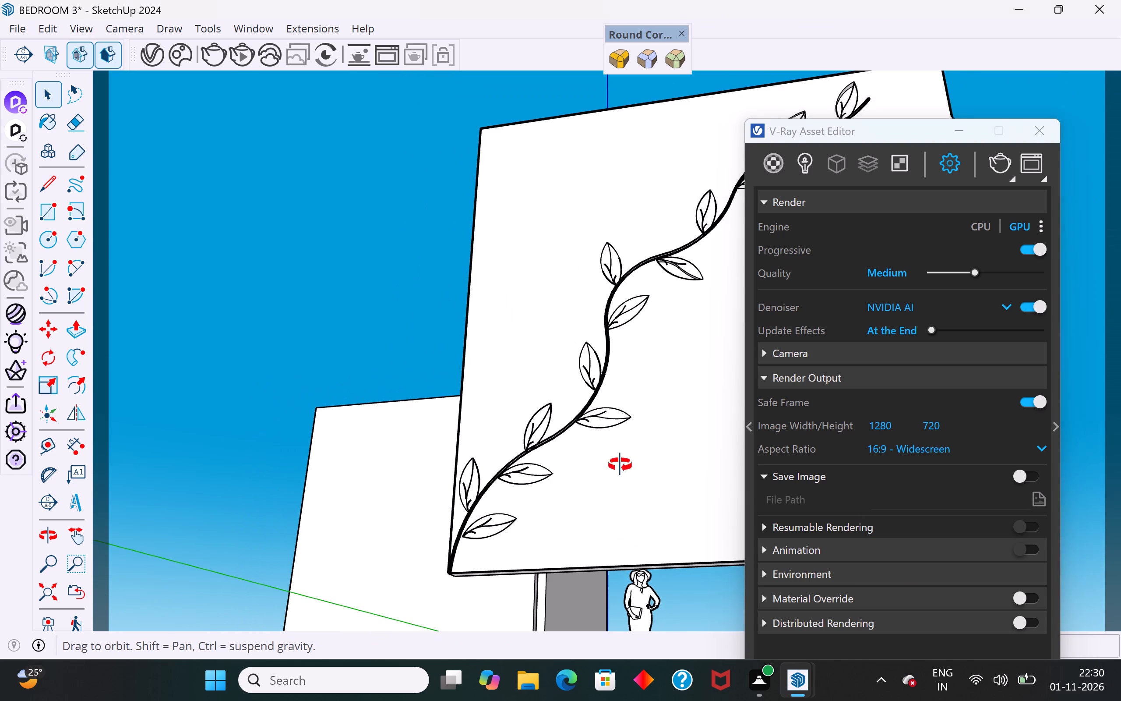
middle_drag(620, 465, 614, 593)
scroll(543, 557, down, 10)
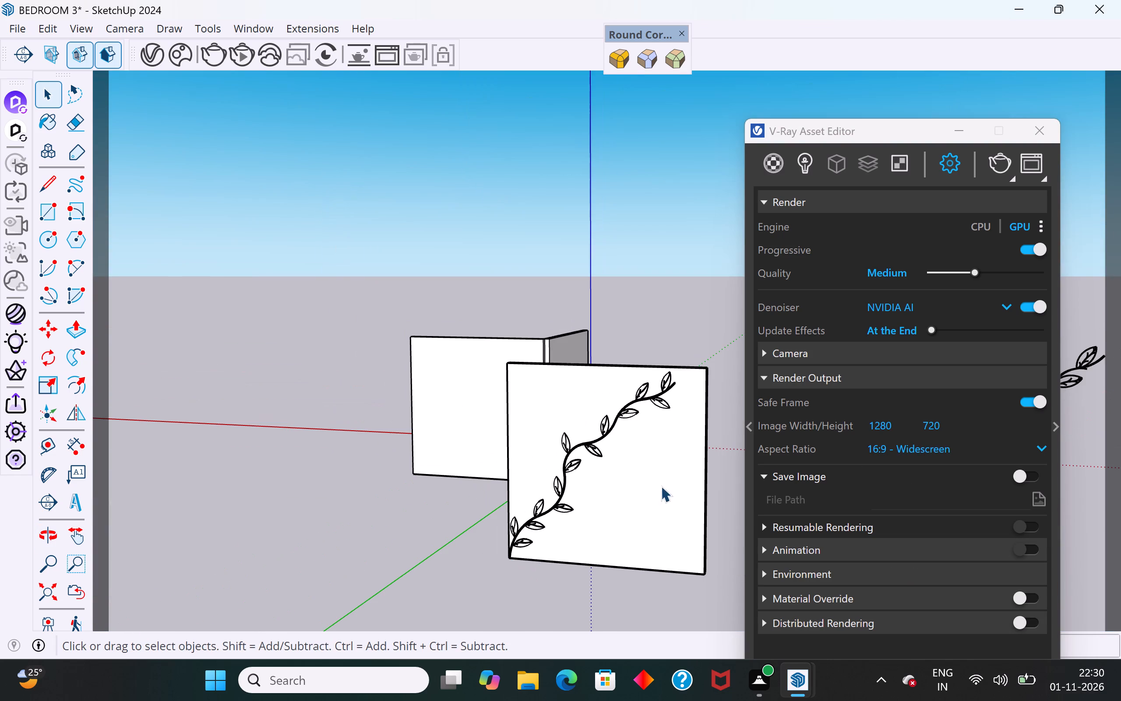
scroll(672, 385, up, 16)
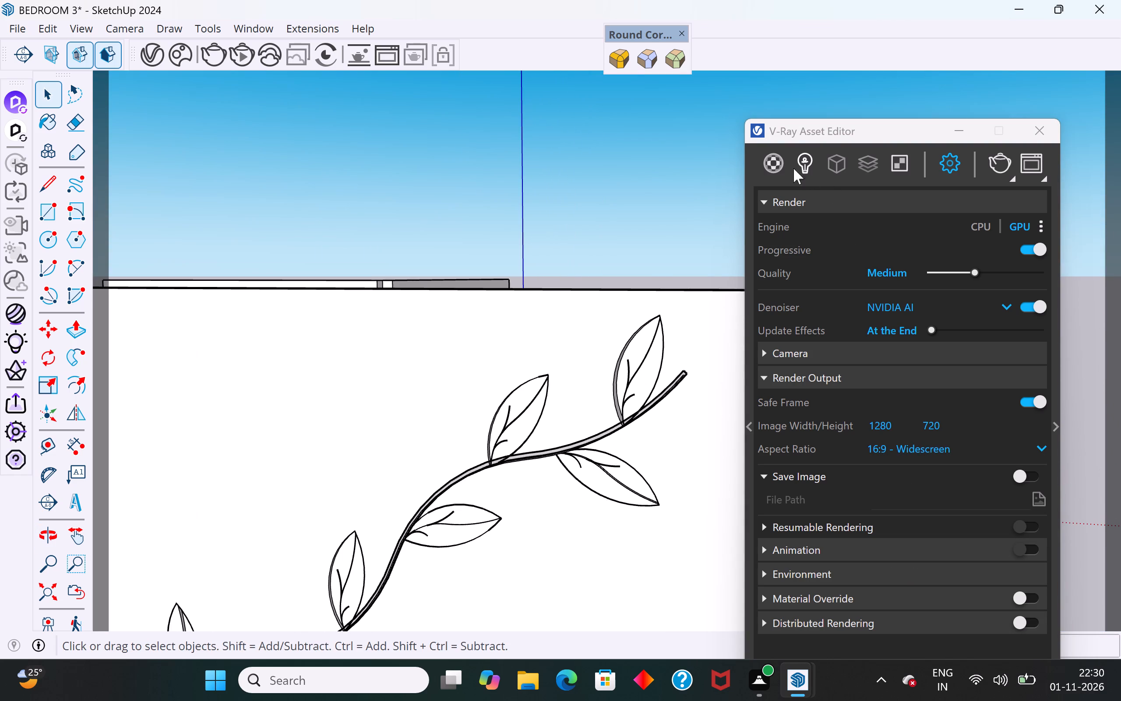
click(783, 161)
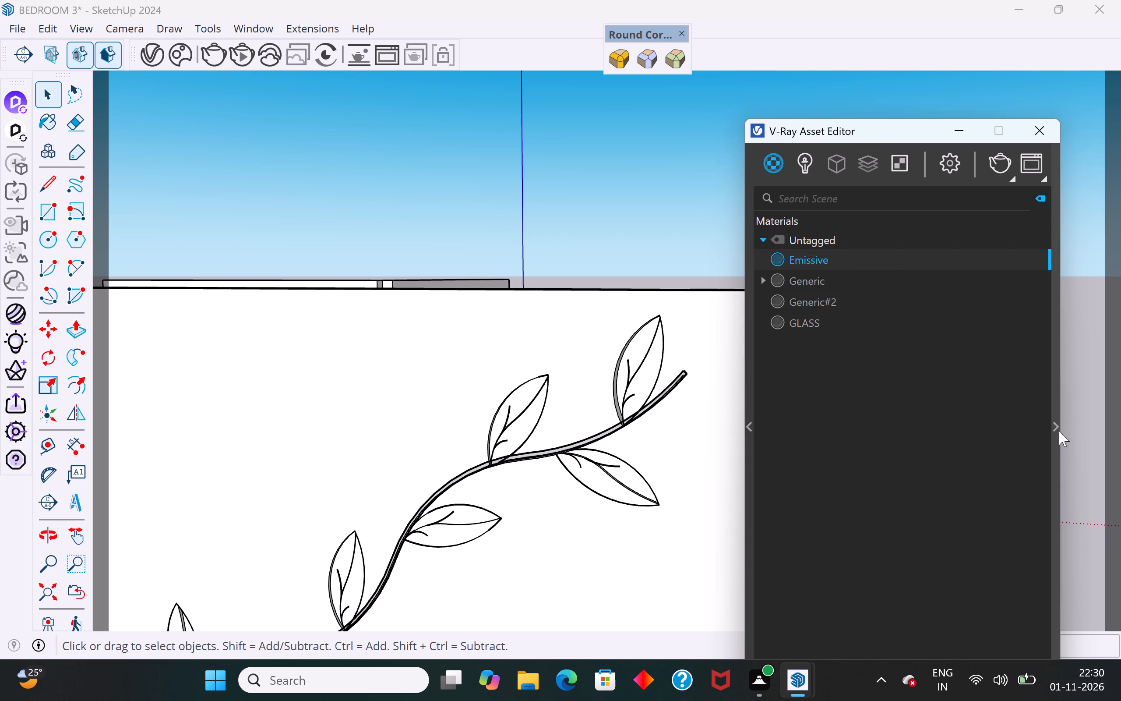
click(1059, 428)
drag(1092, 133, 857, 115)
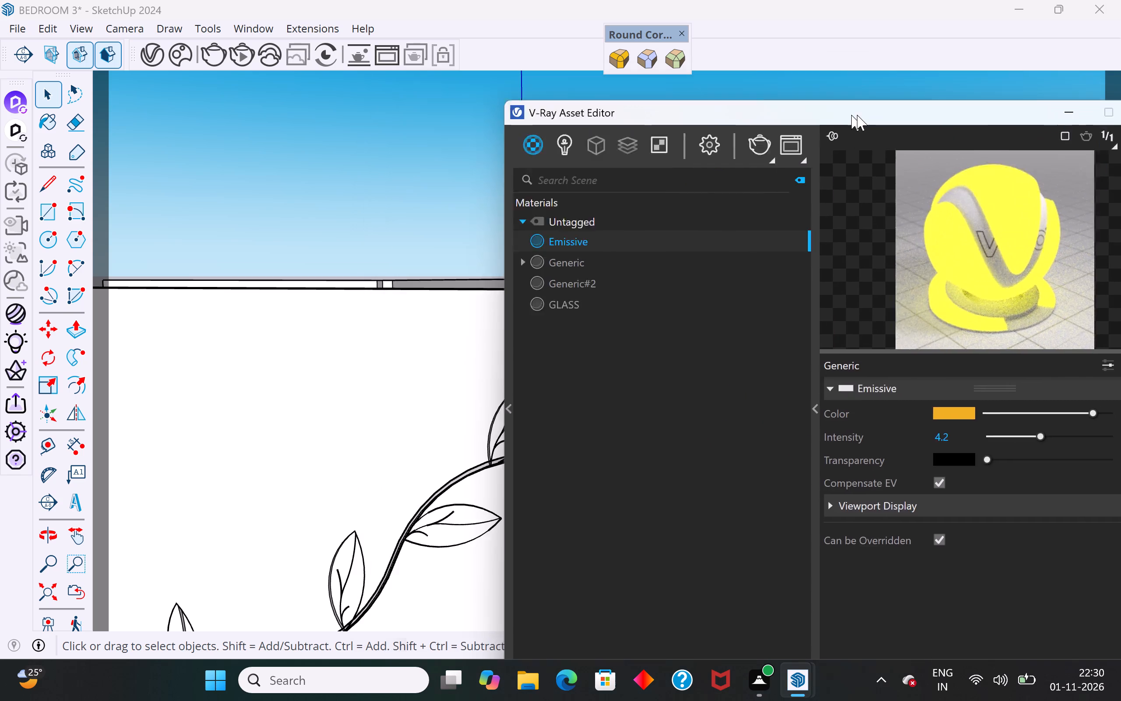
drag(857, 115, 1108, 115)
Apply the Emissive material to the outer edge wall of the topmost leaf on the stem's left side.
scroll(645, 439, up, 1)
middle_drag(645, 439, 582, 335)
scroll(631, 340, up, 6)
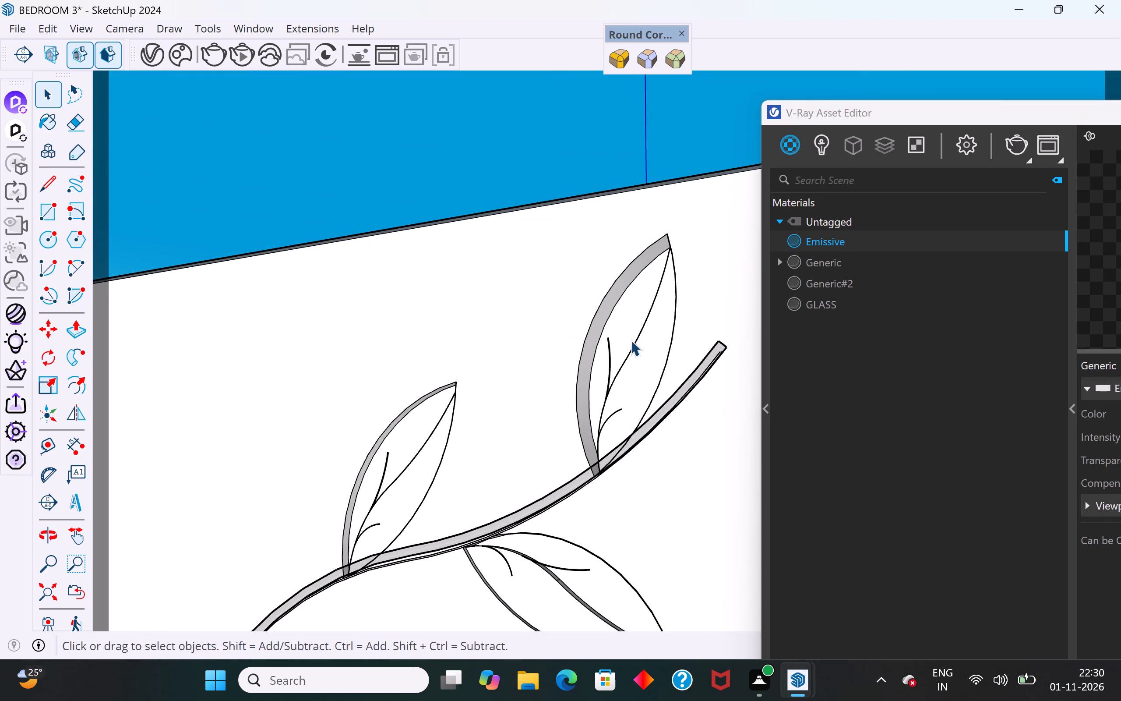
click(606, 308)
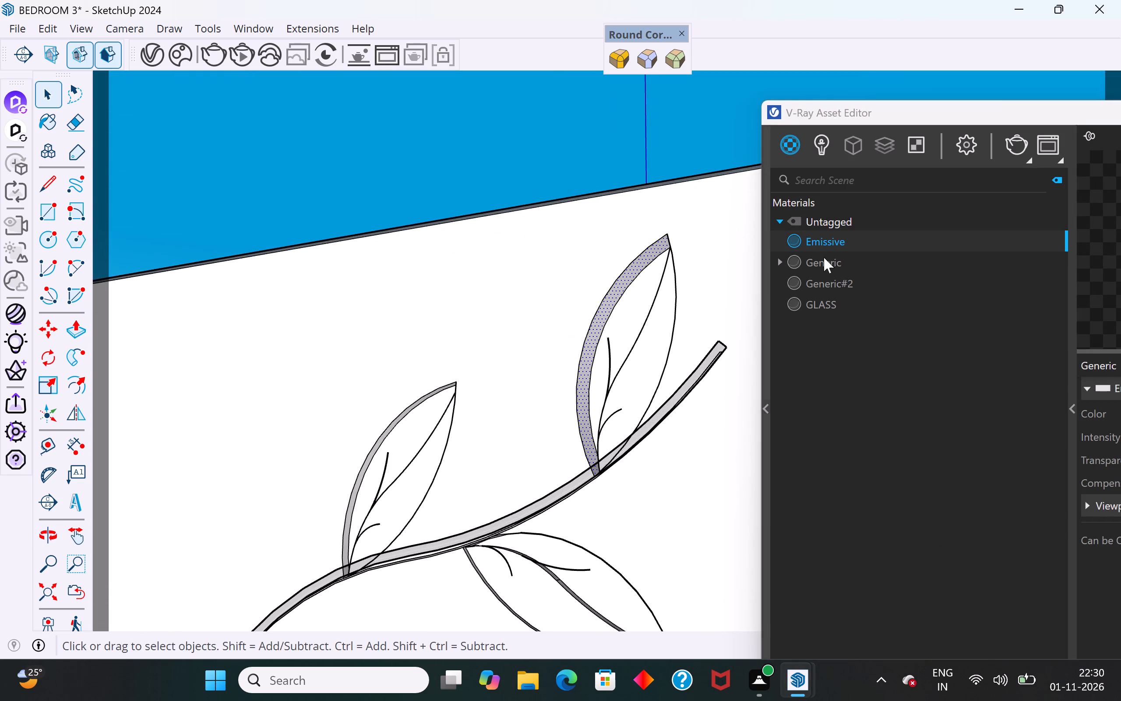
right_click(848, 241)
click(900, 283)
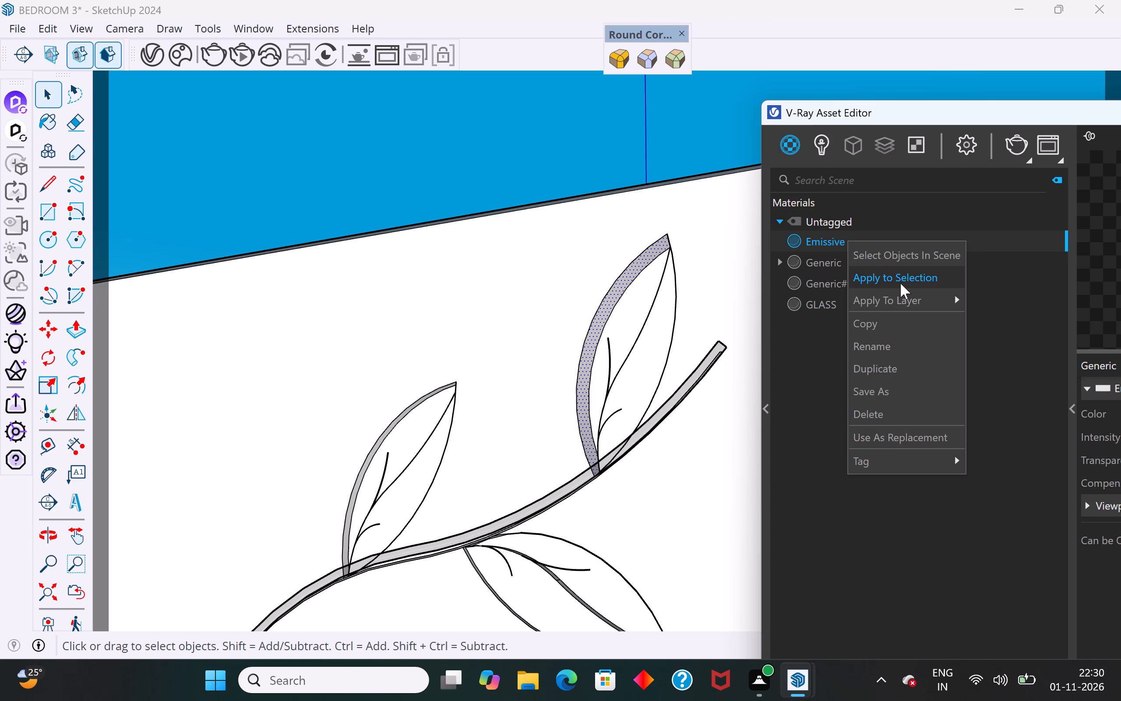
Apply the Emissive material to both midrib wall segments of the topmost leaf on the stem's left side.
scroll(574, 353, down, 5)
middle_drag(553, 351, 738, 570)
middle_drag(592, 343, 661, 436)
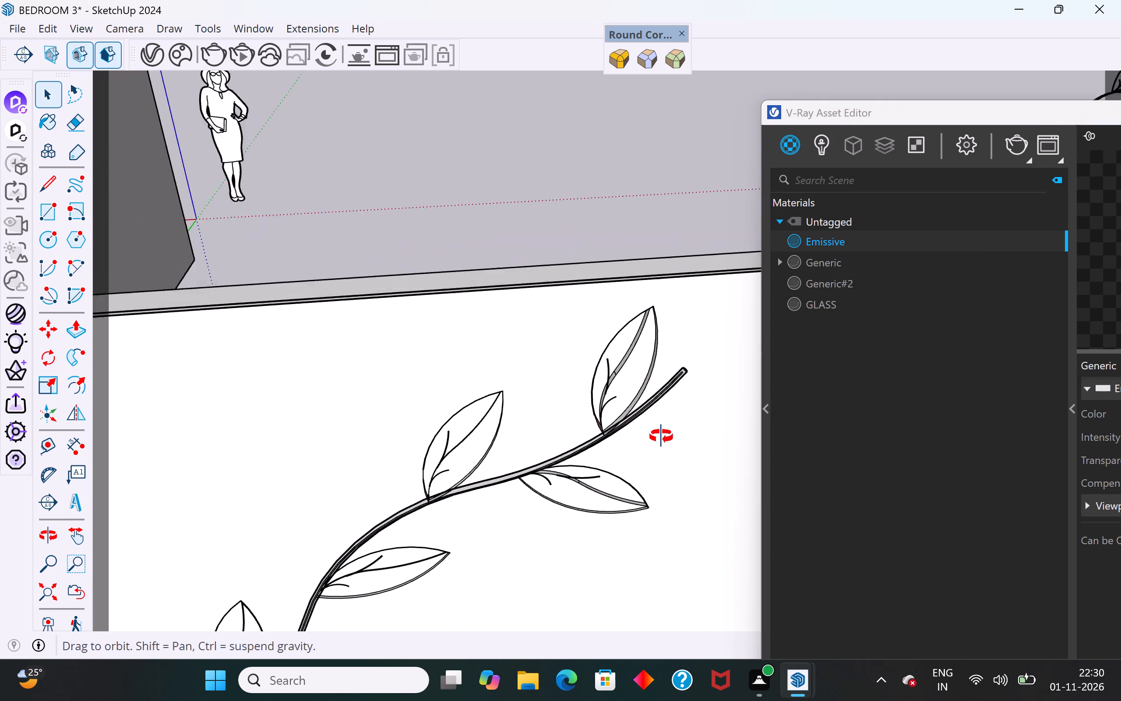
middle_drag(661, 436, 666, 445)
scroll(639, 358, up, 8)
click(623, 355)
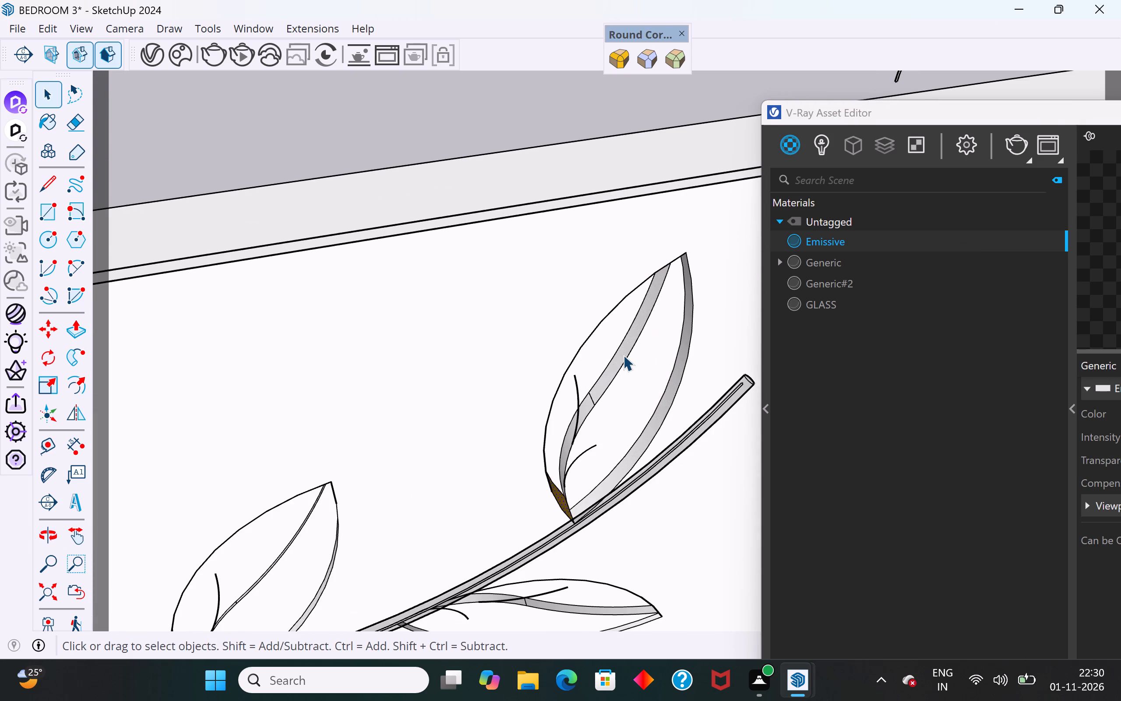
scroll(623, 355, up, 5)
right_click(875, 244)
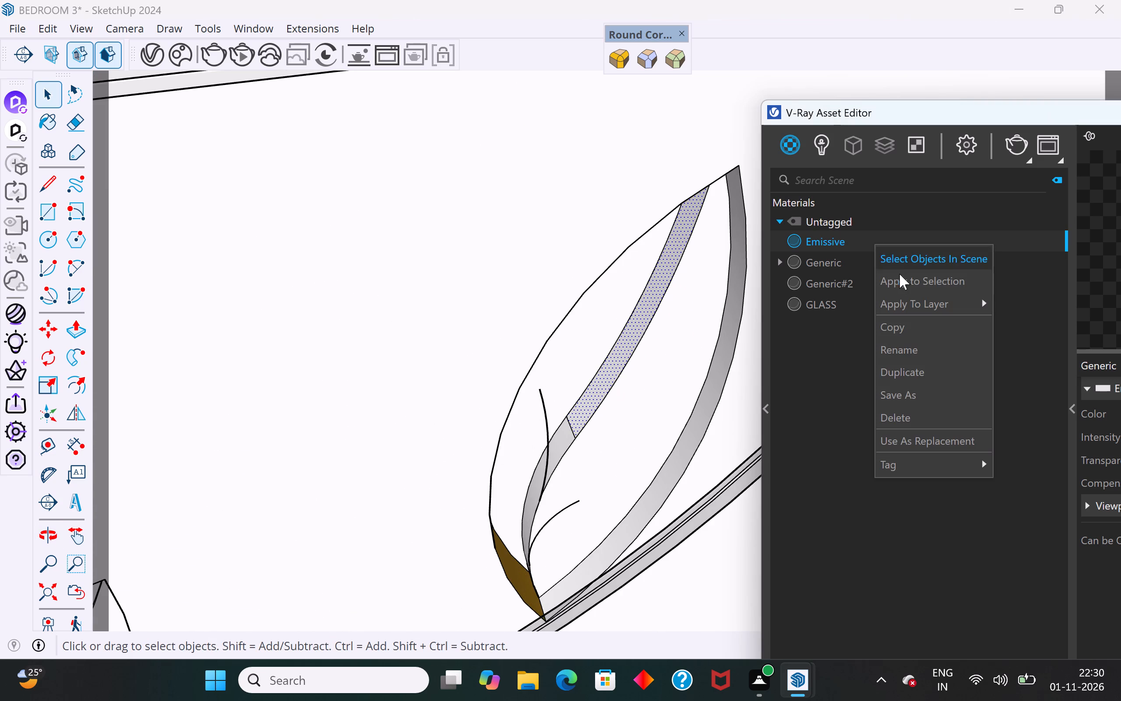
click(908, 285)
scroll(527, 474, up, 4)
click(569, 442)
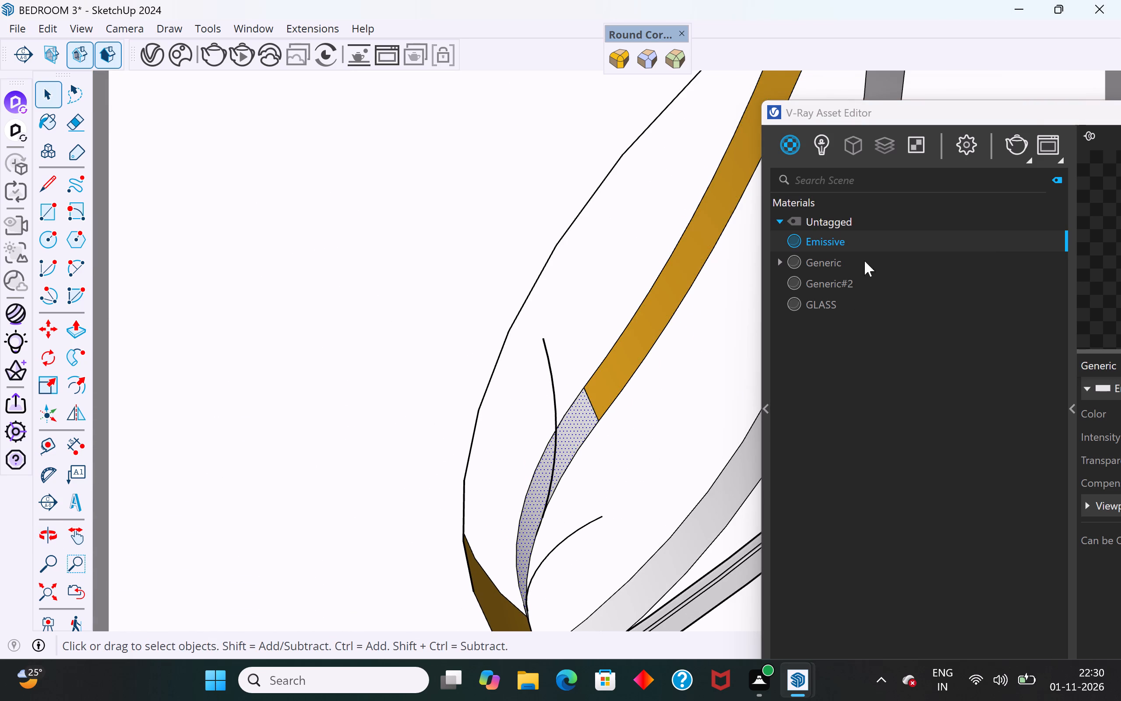
right_click(870, 240)
click(902, 277)
Apply the Emissive material to the stem-side edge wall of the topmost leaf on the stem's left side.
scroll(577, 299, down, 9)
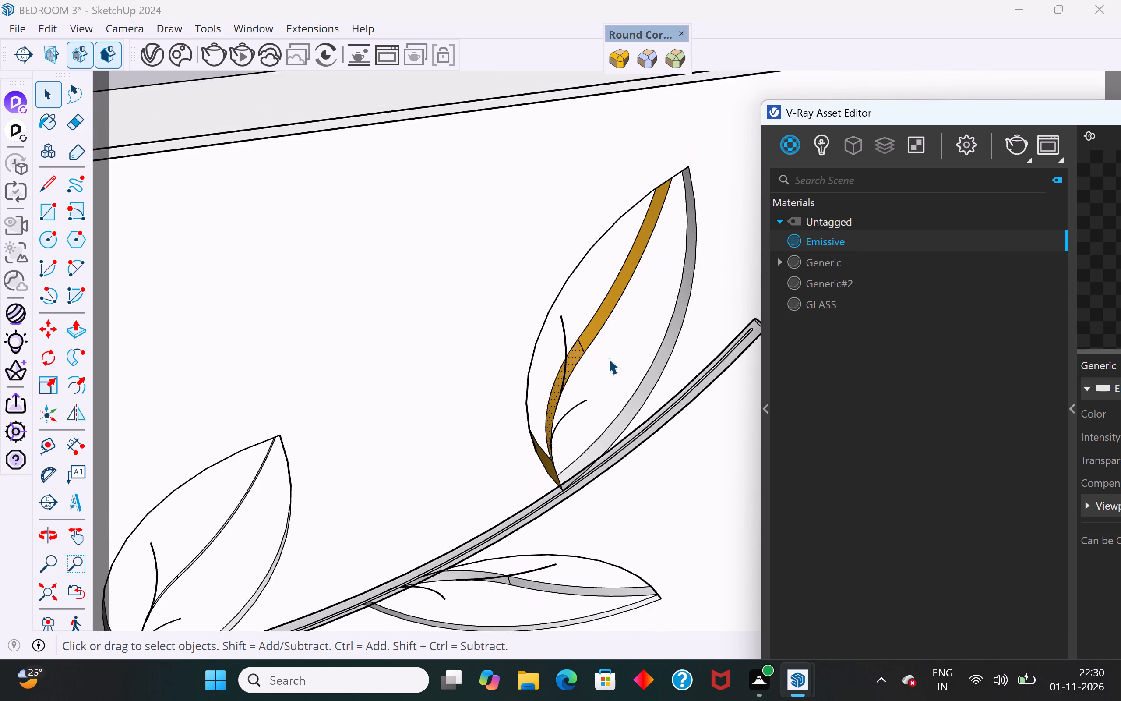
scroll(641, 378, up, 8)
click(670, 348)
right_click(874, 243)
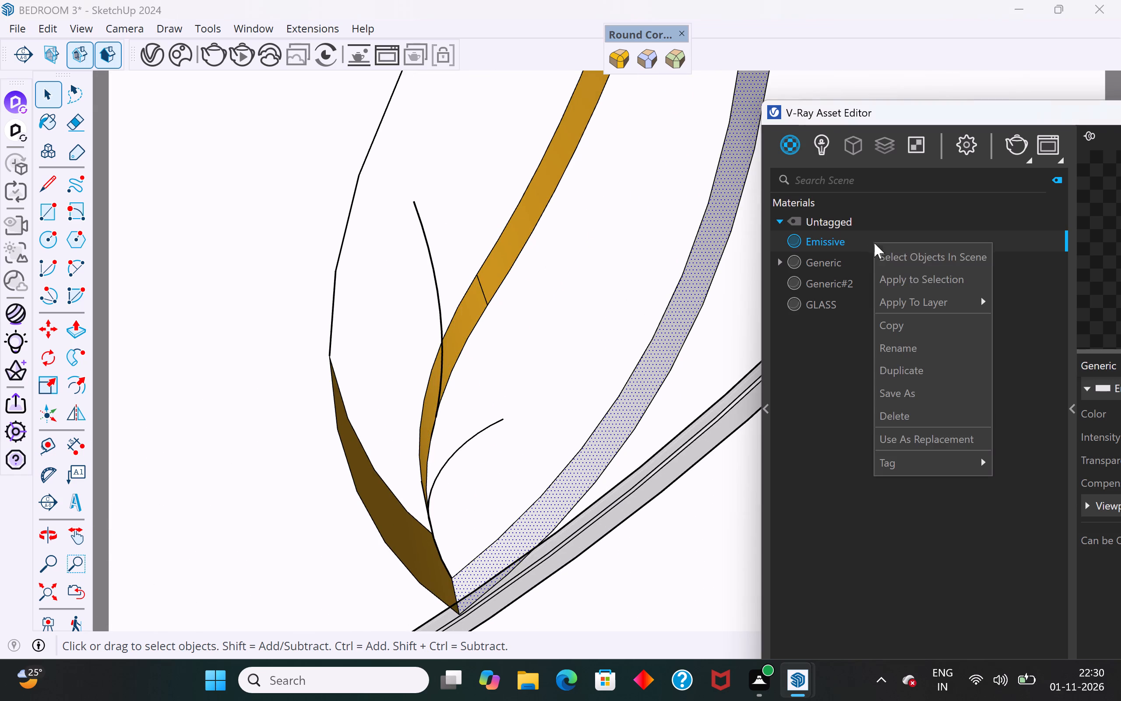
click(914, 281)
Apply the Emissive material to the upper edge wall of the topmost leaf on the stem's right side.
scroll(563, 210, down, 13)
middle_drag(538, 336, 515, 49)
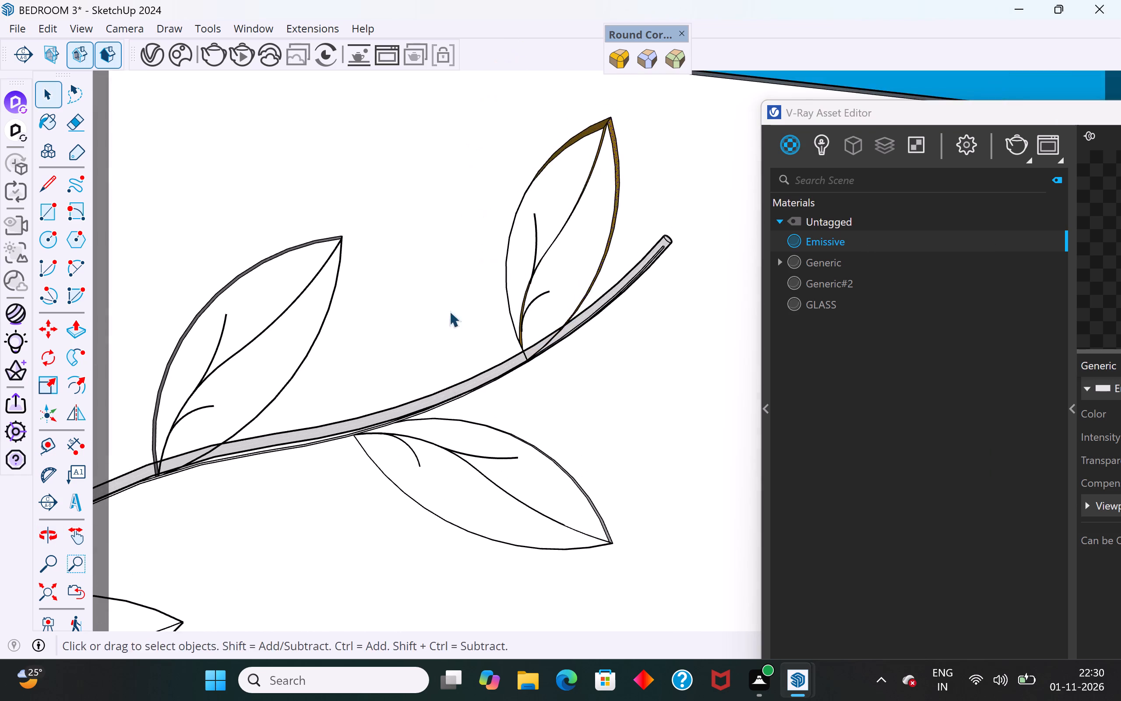
middle_drag(430, 397, 415, 104)
middle_drag(480, 444, 494, 309)
scroll(473, 403, up, 7)
click(480, 386)
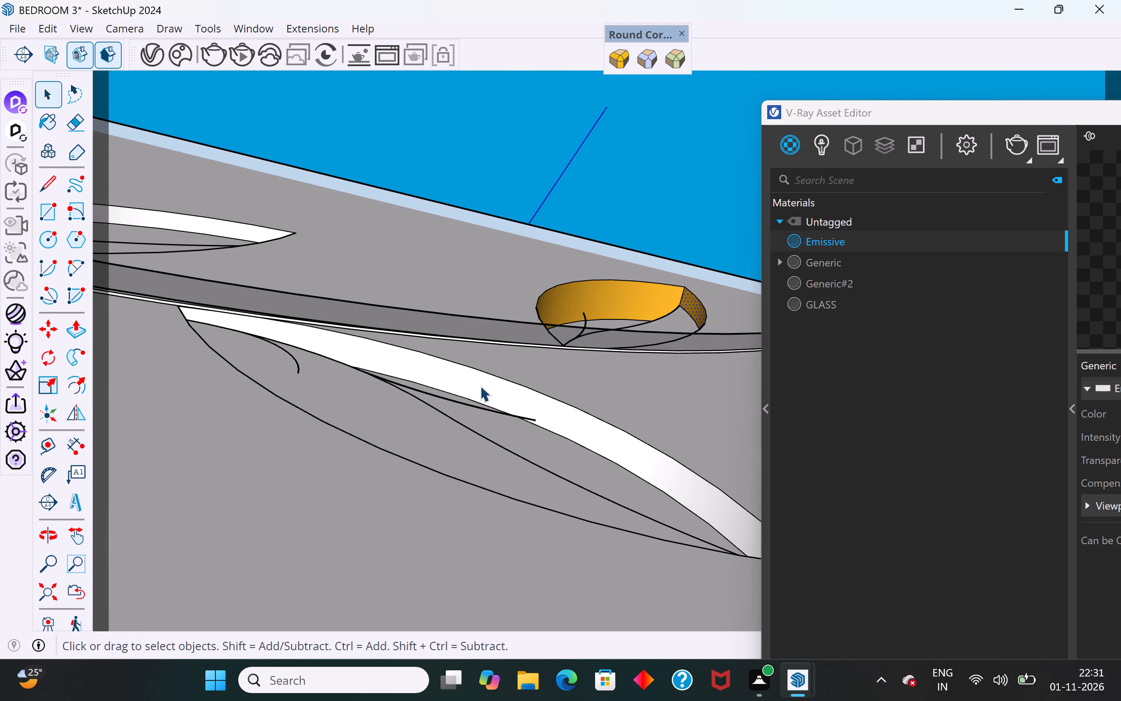
right_click(899, 247)
click(948, 284)
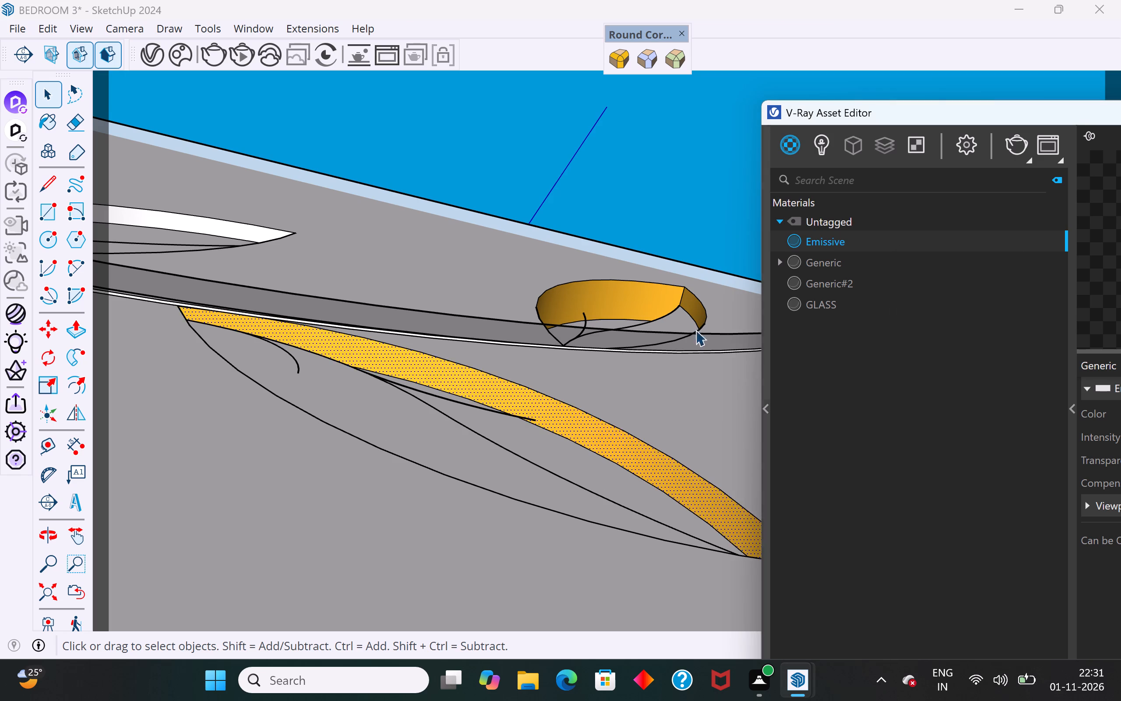
Apply the Emissive material to both midrib wall segments of the topmost leaf on the stem's right side.
scroll(556, 308, down, 4)
middle_drag(569, 315, 389, 561)
scroll(471, 505, up, 4)
middle_drag(589, 480, 451, 647)
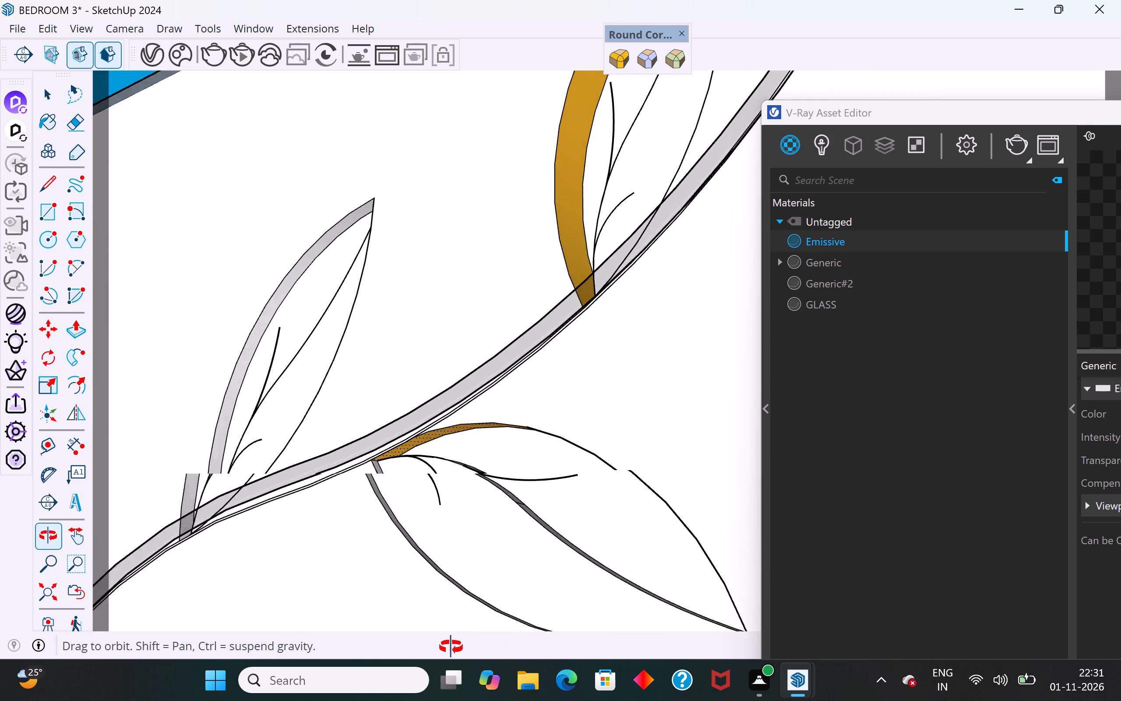
middle_drag(451, 647, 460, 681)
middle_drag(509, 510, 497, 556)
scroll(540, 532, up, 4)
click(546, 525)
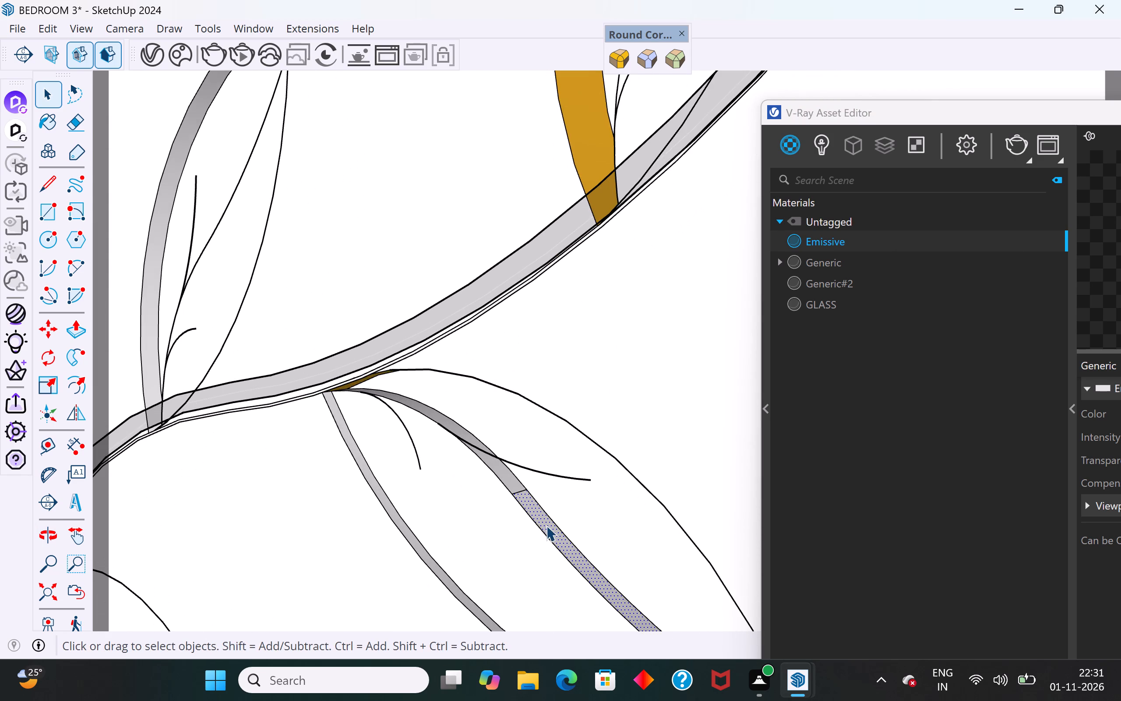
right_click(853, 245)
click(887, 282)
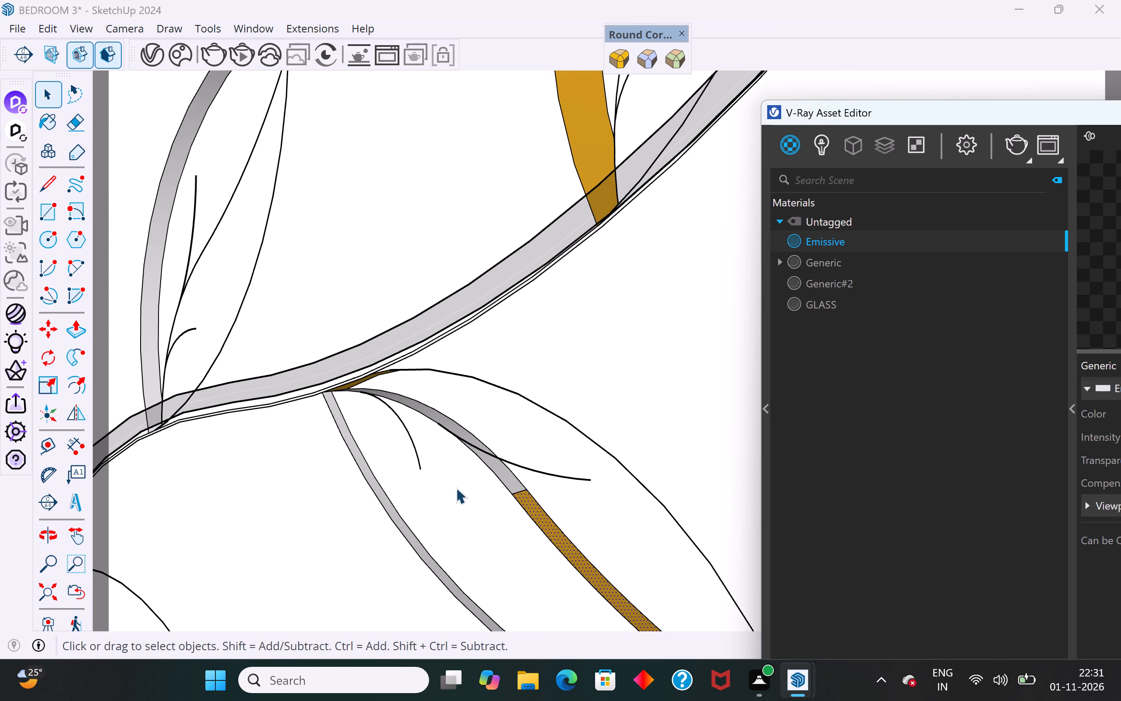
scroll(483, 479, up, 3)
click(505, 467)
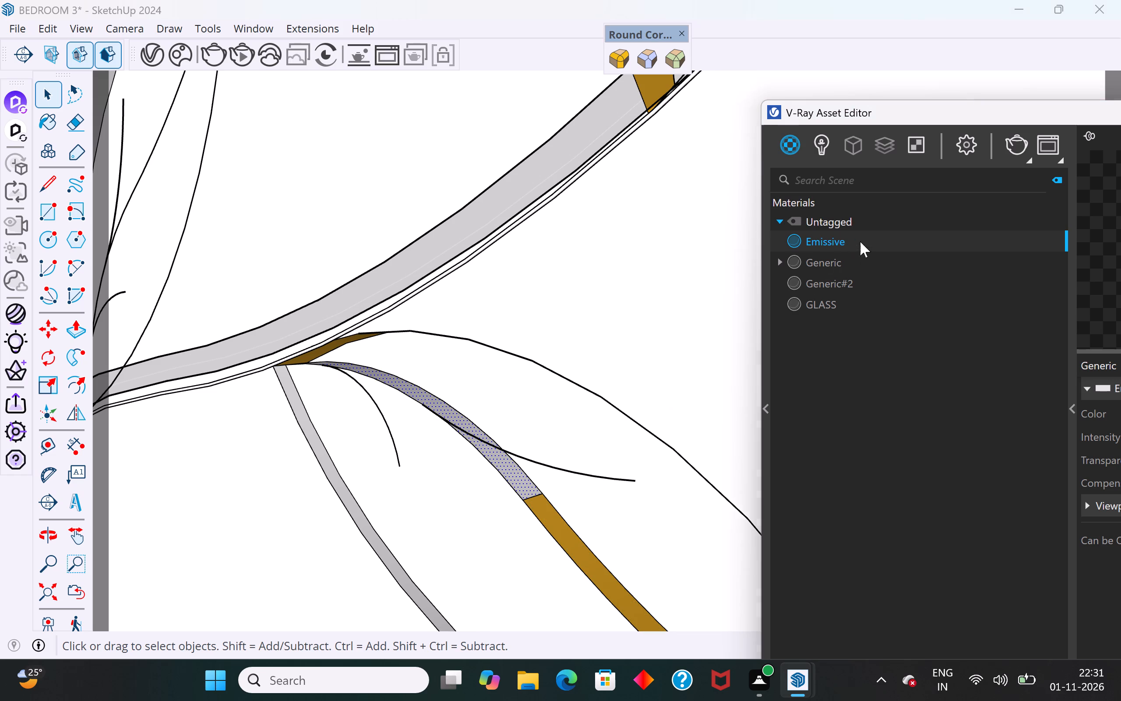
right_click(860, 241)
click(903, 280)
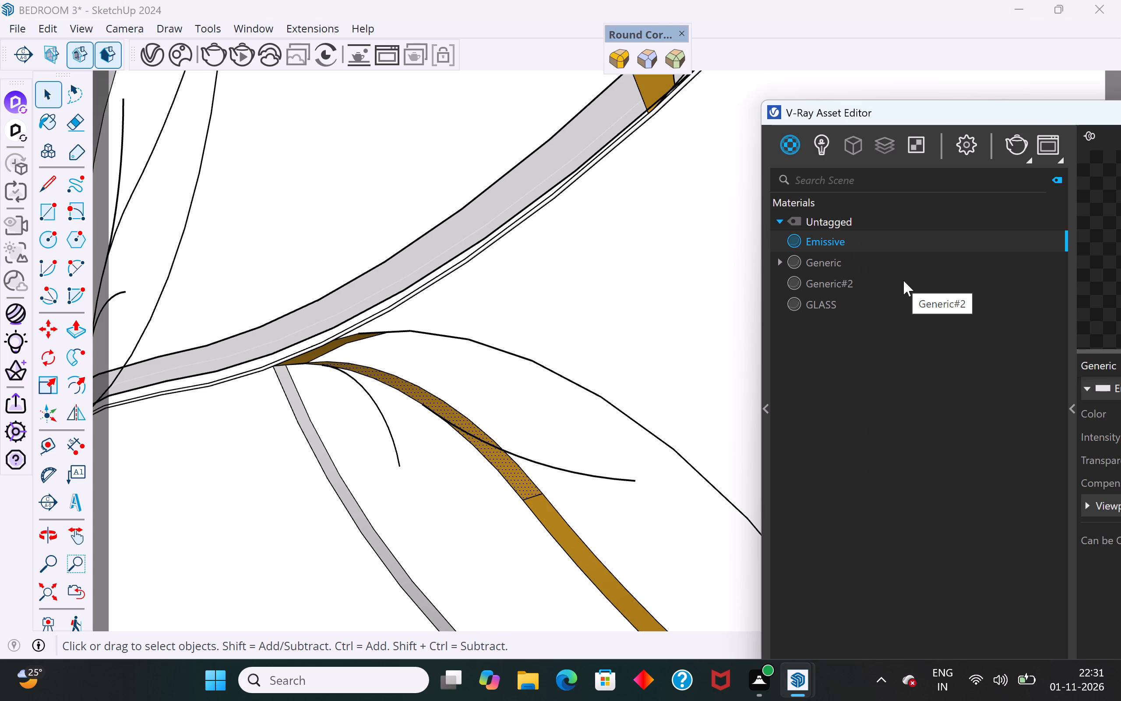
Apply the Emissive material to the lower edge wall of the topmost leaf on the stem's right side.
scroll(504, 320, down, 5)
scroll(377, 146, down, 4)
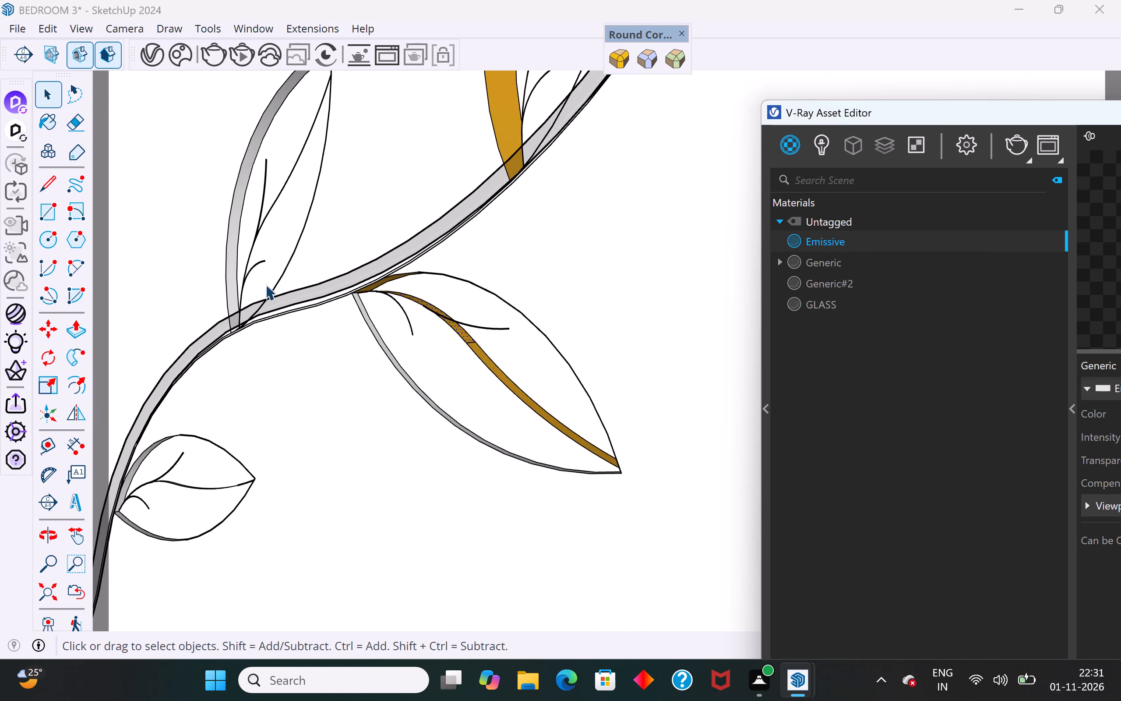
middle_drag(251, 296, 126, 408)
scroll(428, 501, up, 3)
scroll(457, 450, up, 9)
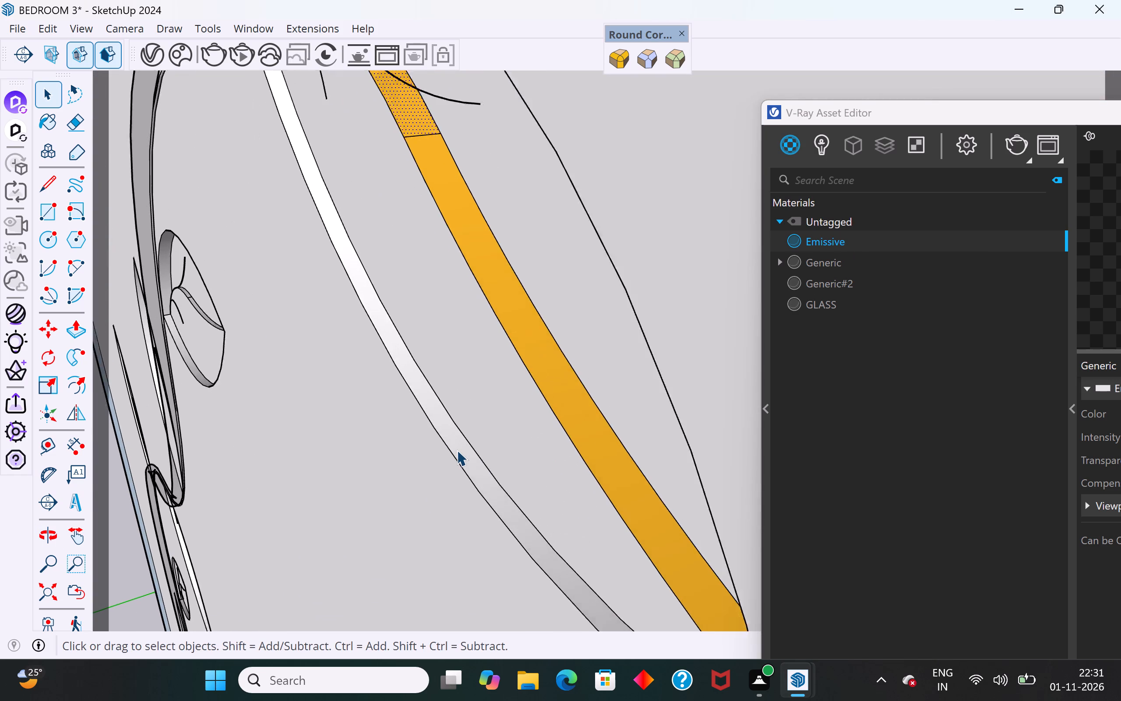
scroll(457, 450, up, 1)
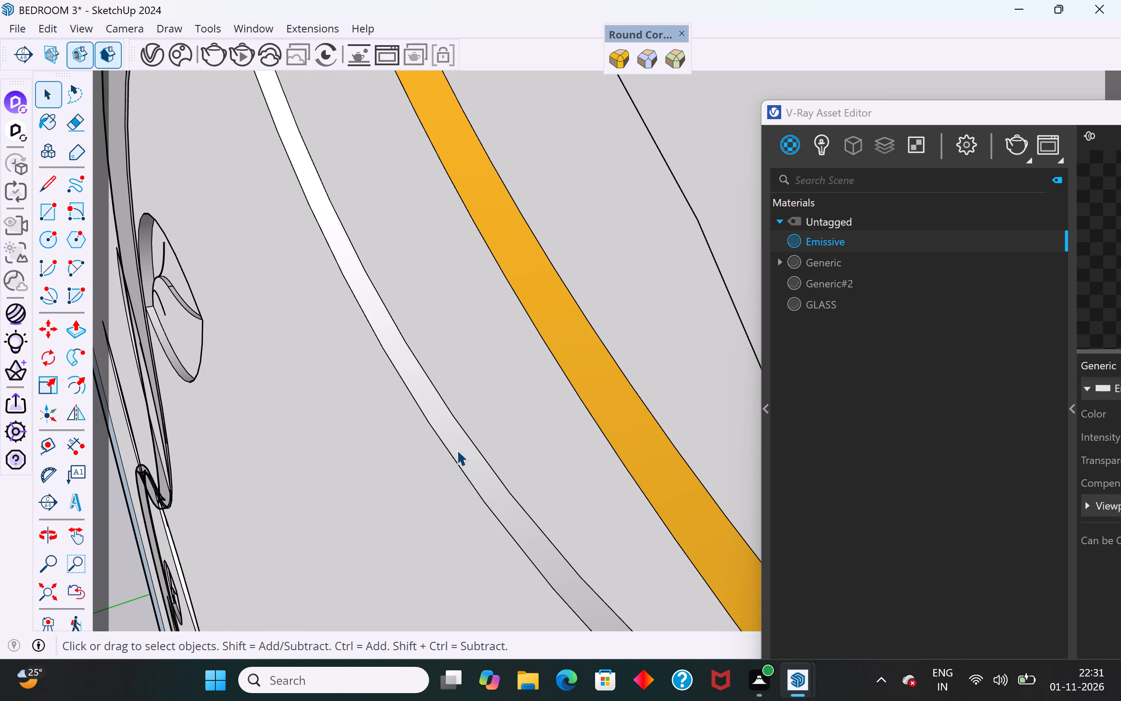
right_click(843, 244)
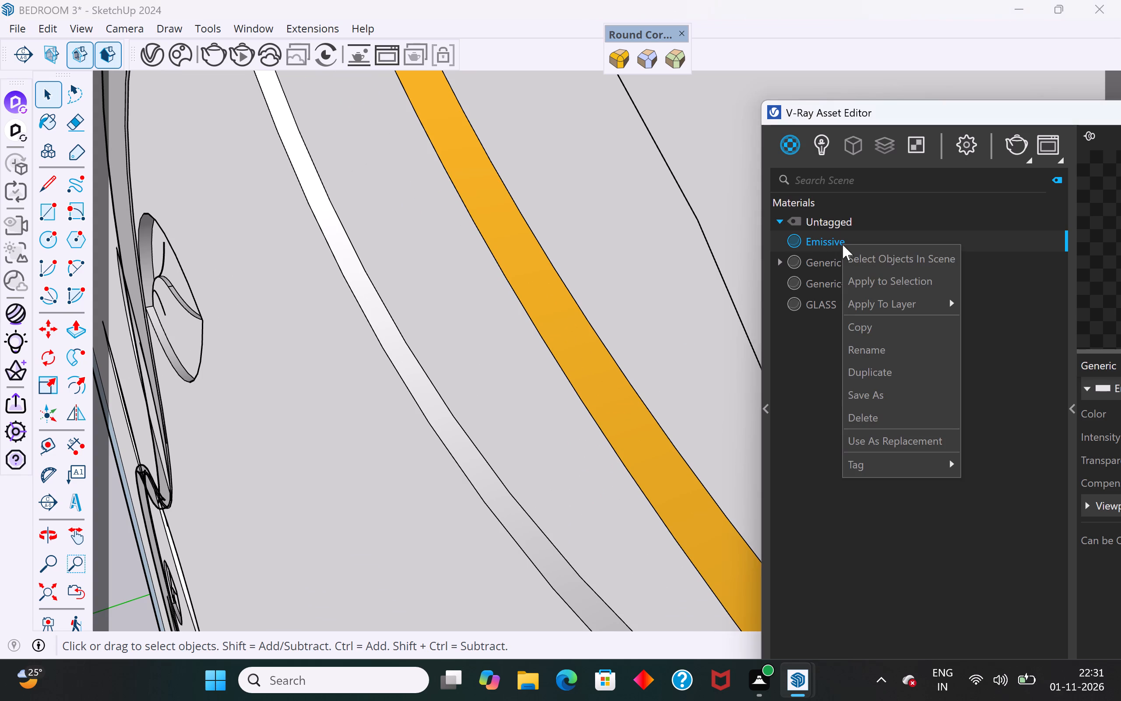
click(890, 277)
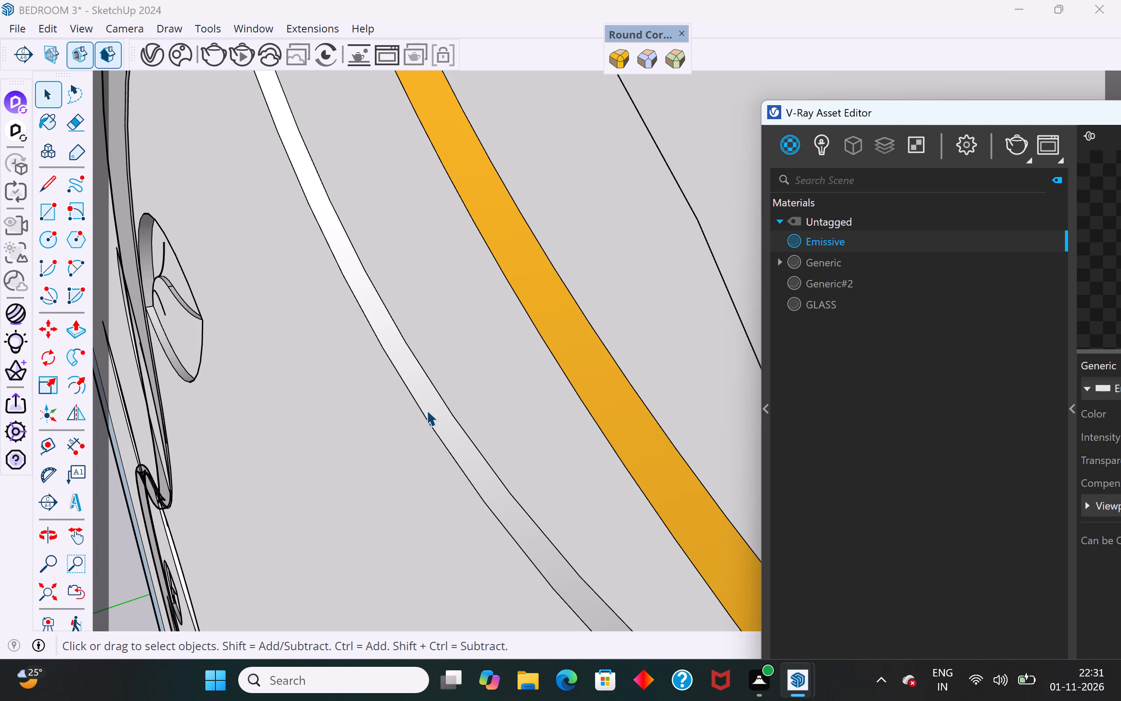
click(427, 410)
right_click(857, 240)
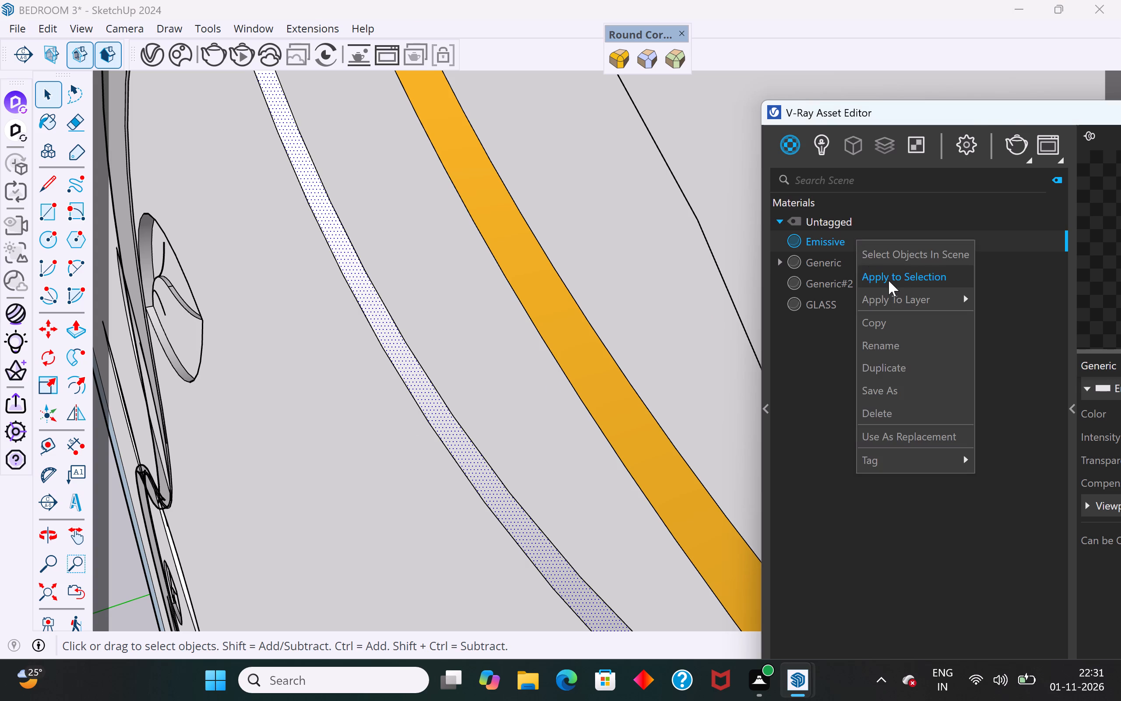
click(888, 280)
Apply the Emissive material to the outer edge wall of the second leaf from the top on the stem's left side.
scroll(737, 186, down, 20)
scroll(737, 186, down, 2)
middle_drag(557, 305, 606, 125)
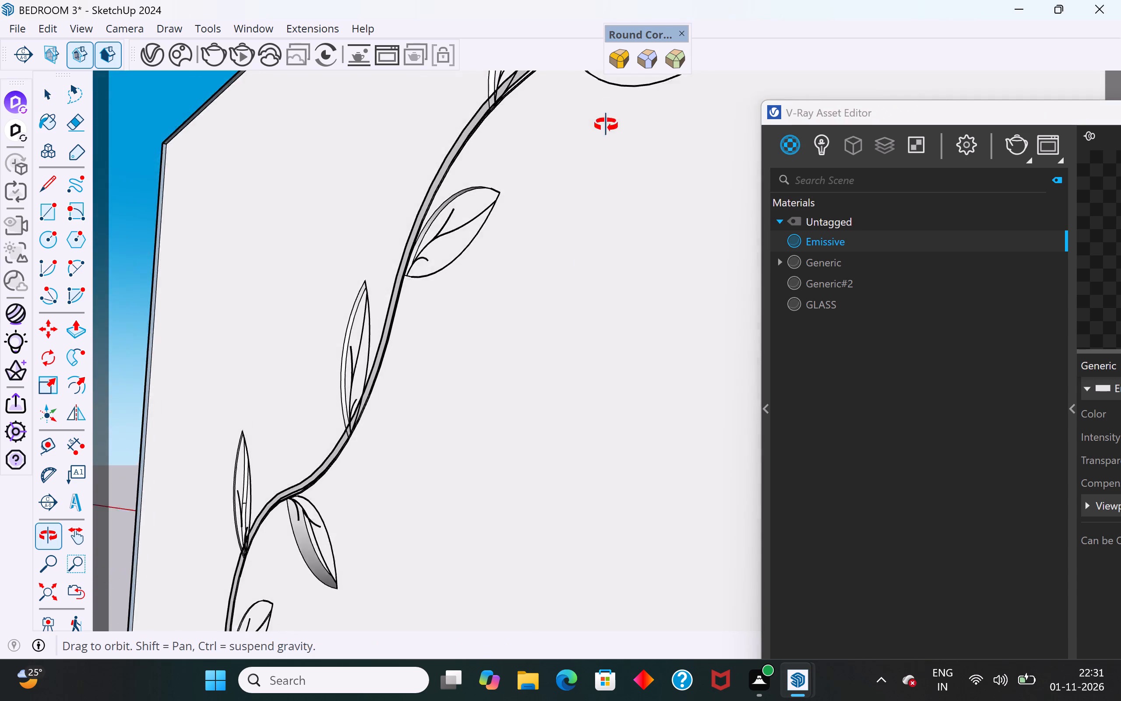
middle_drag(606, 125, 606, 149)
scroll(436, 441, down, 13)
scroll(460, 378, up, 20)
scroll(460, 378, up, 1)
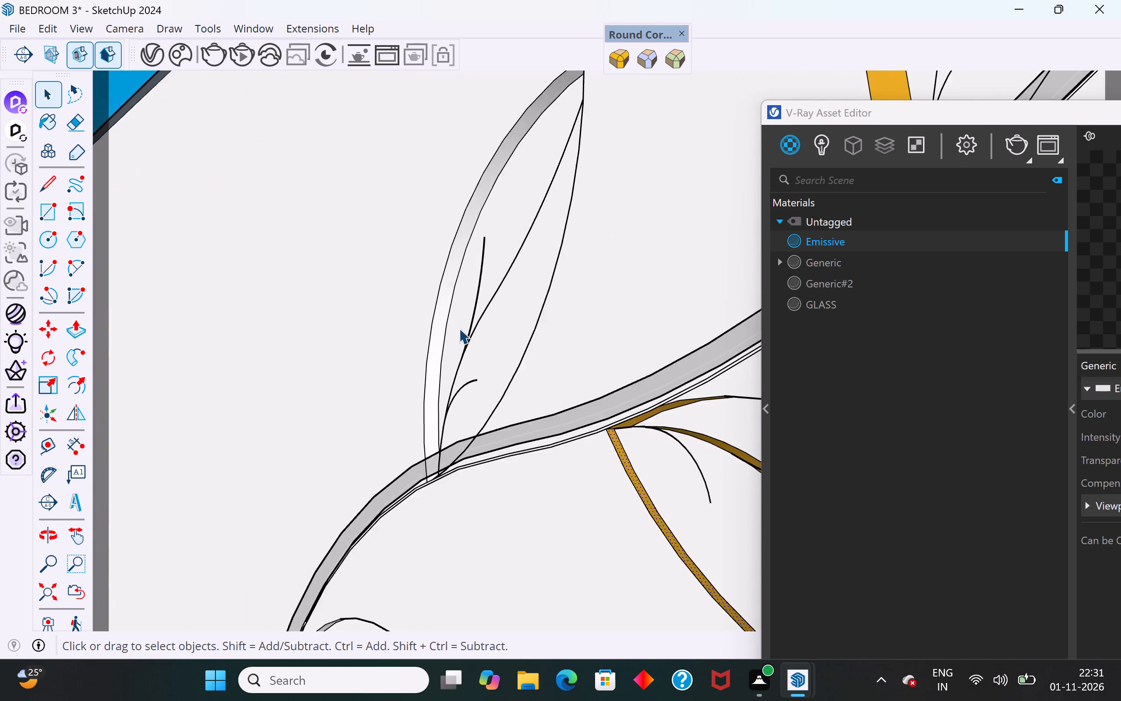
scroll(459, 328, up, 3)
click(433, 284)
right_click(853, 234)
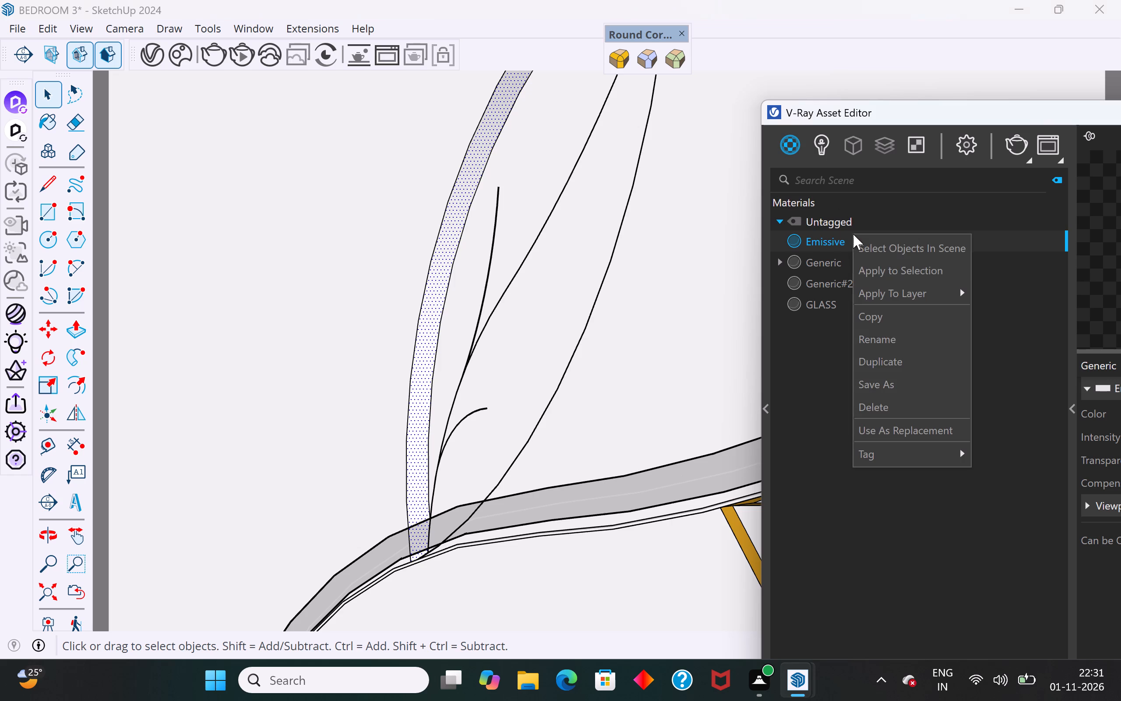
click(874, 270)
Apply the Emissive material to the stem-side edge wall of the second leaf on the stem's left side.
scroll(533, 329, down, 6)
middle_drag(534, 354, 726, 184)
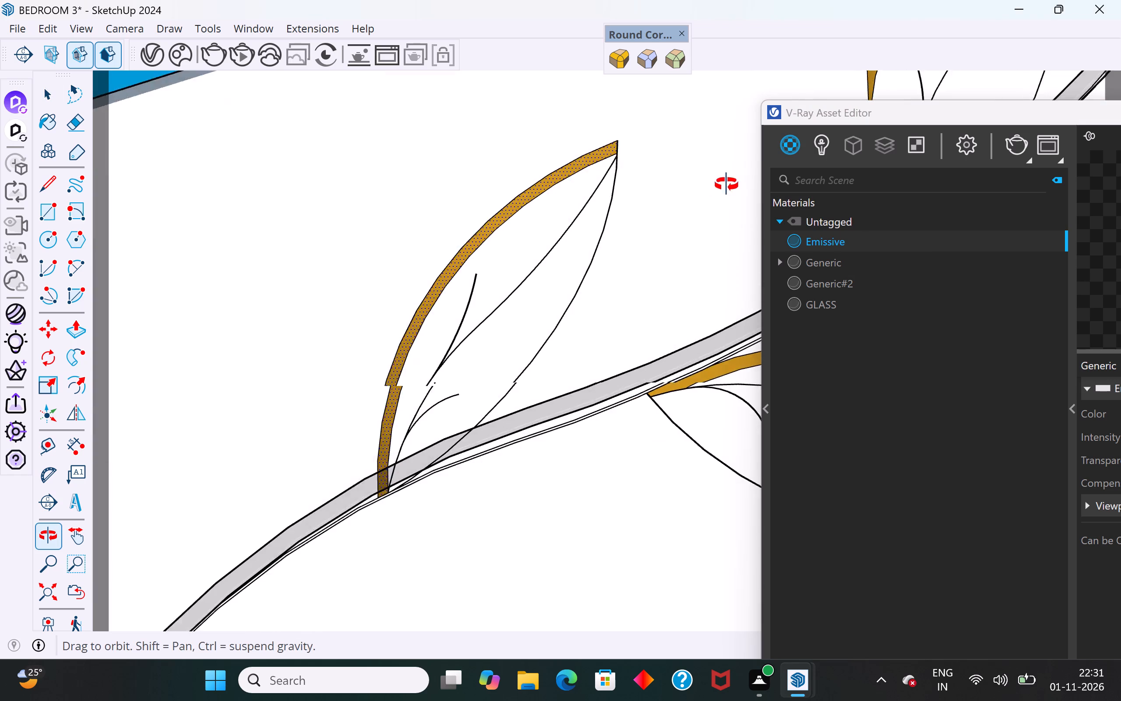
middle_drag(726, 184, 765, 172)
middle_drag(308, 404, 791, 536)
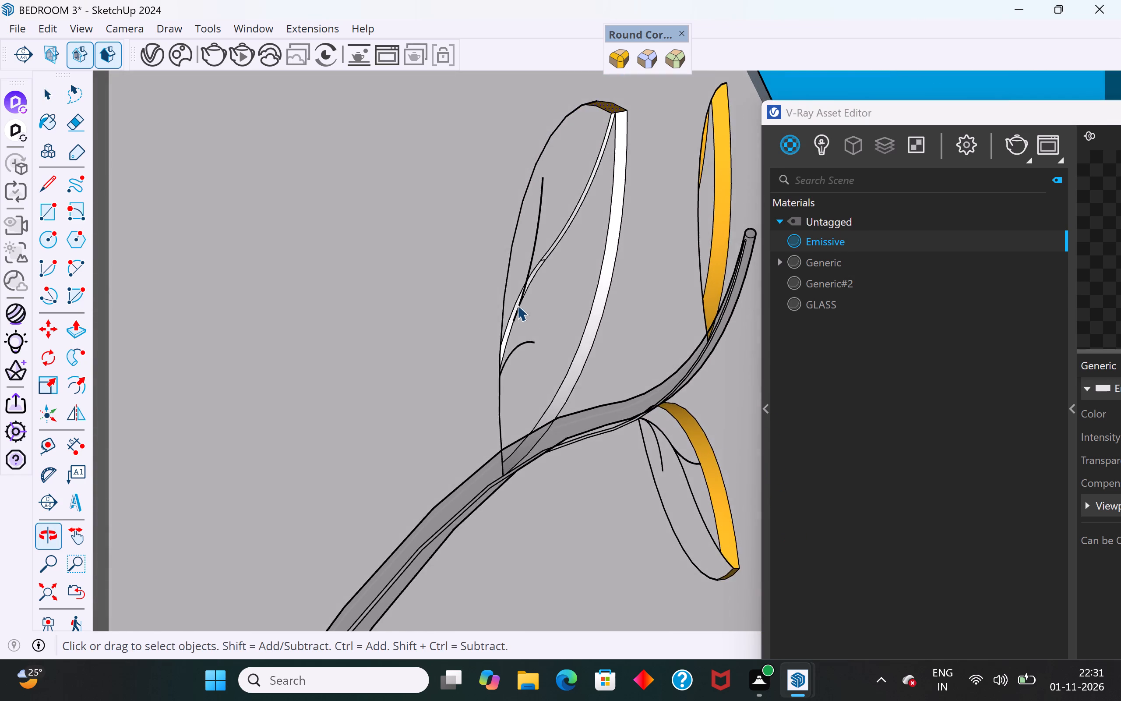
scroll(515, 296, up, 4)
scroll(568, 296, up, 4)
click(662, 313)
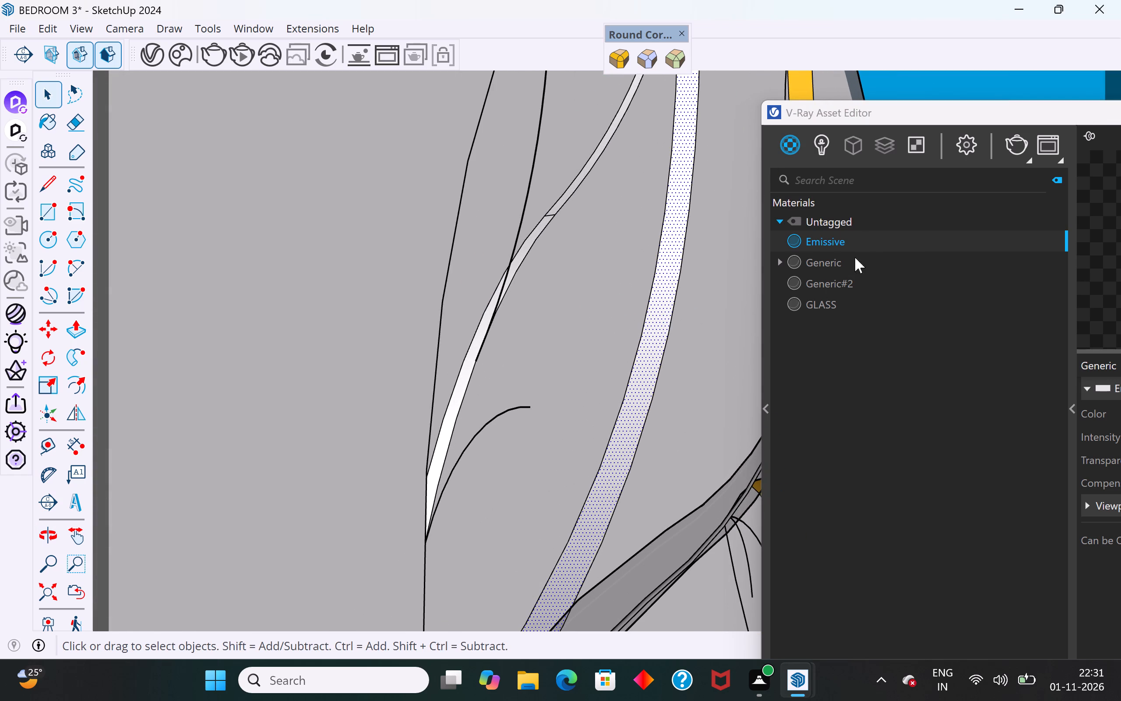
right_click(871, 236)
click(920, 274)
Apply the Emissive material to both midrib wall segments of the second leaf on the stem's left side.
scroll(545, 232, up, 4)
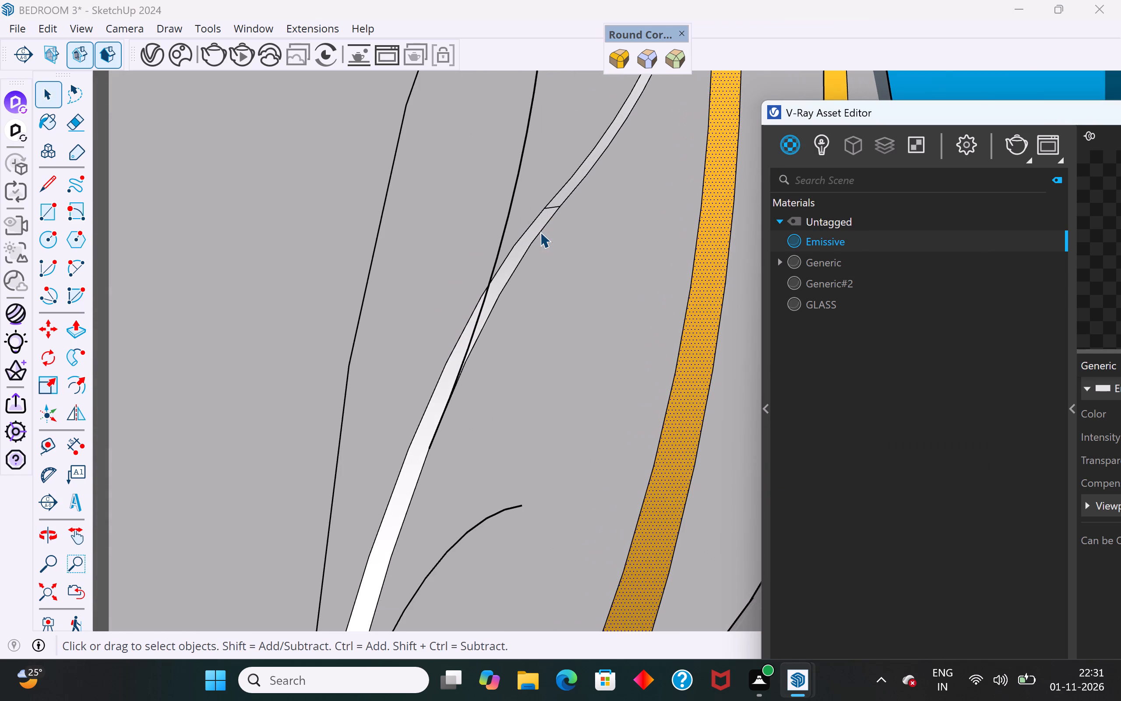
click(539, 224)
right_click(832, 241)
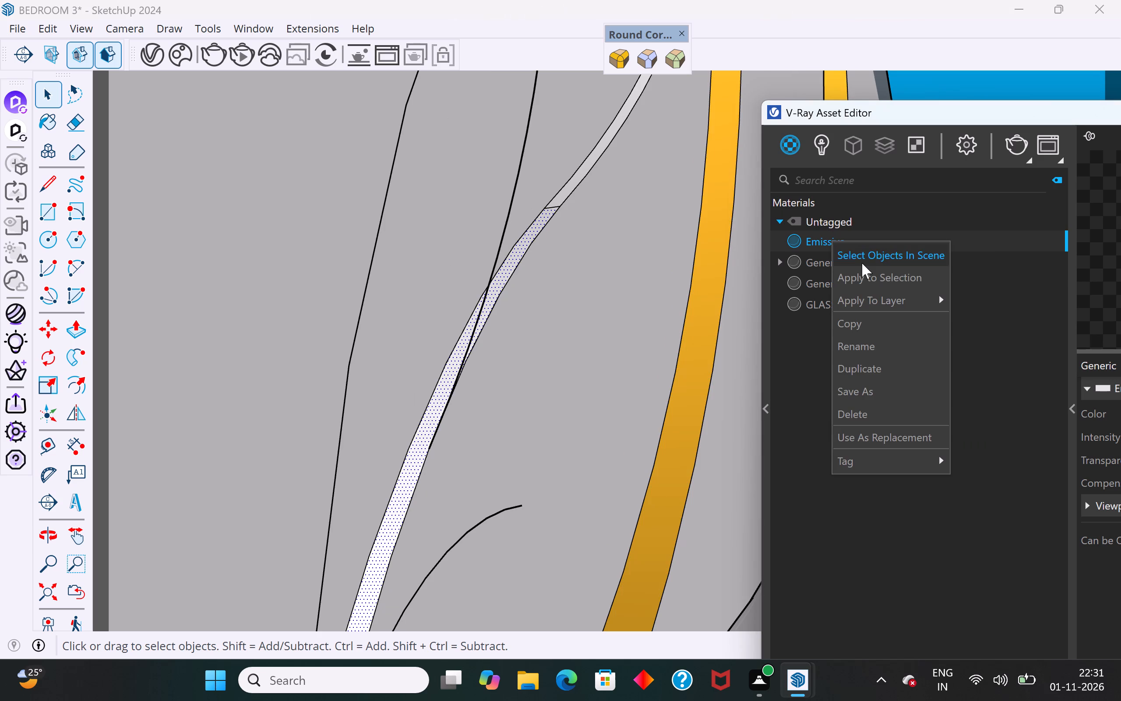
click(861, 275)
scroll(575, 182, up, 9)
click(582, 177)
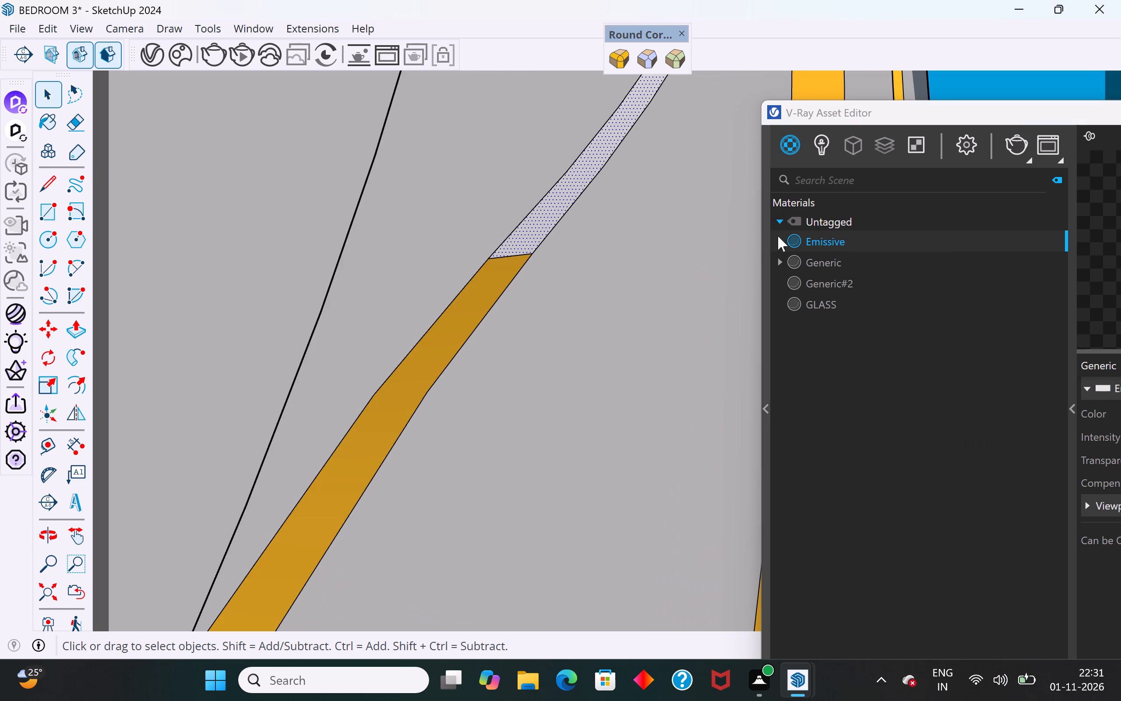
right_click(831, 239)
click(857, 277)
Apply the Emissive material to the upper edge wall of the second leaf from the top on the stem's right side.
scroll(465, 233, down, 17)
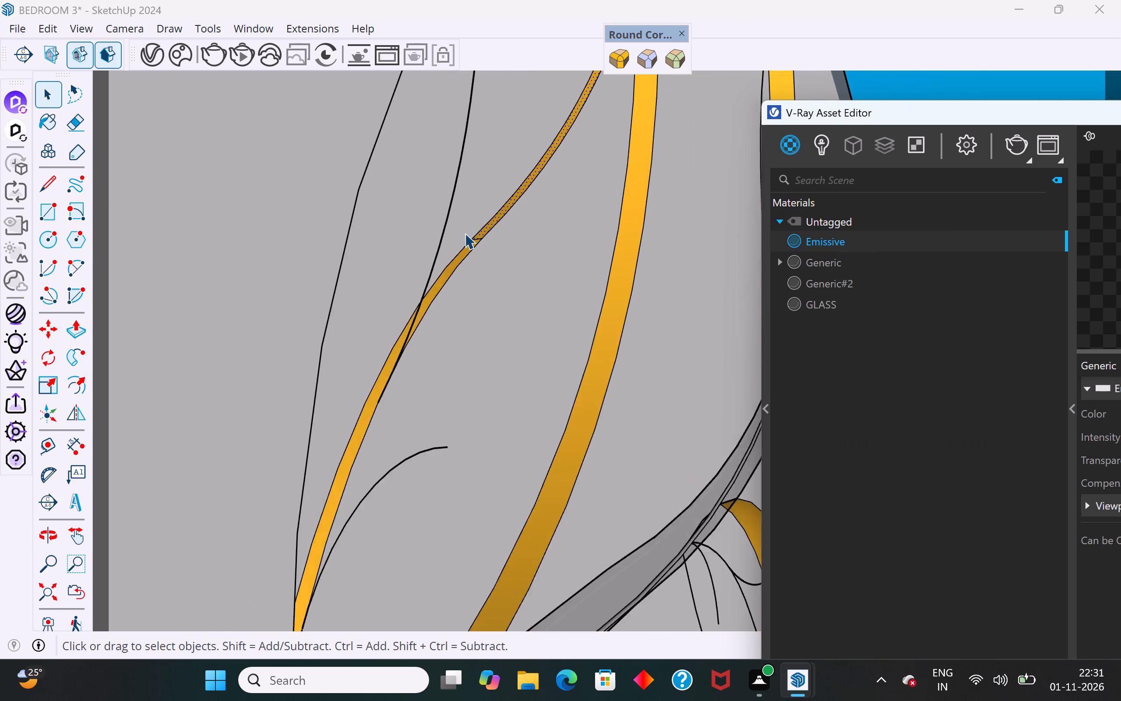
scroll(465, 233, down, 11)
middle_drag(443, 439, 108, 206)
scroll(467, 282, down, 5)
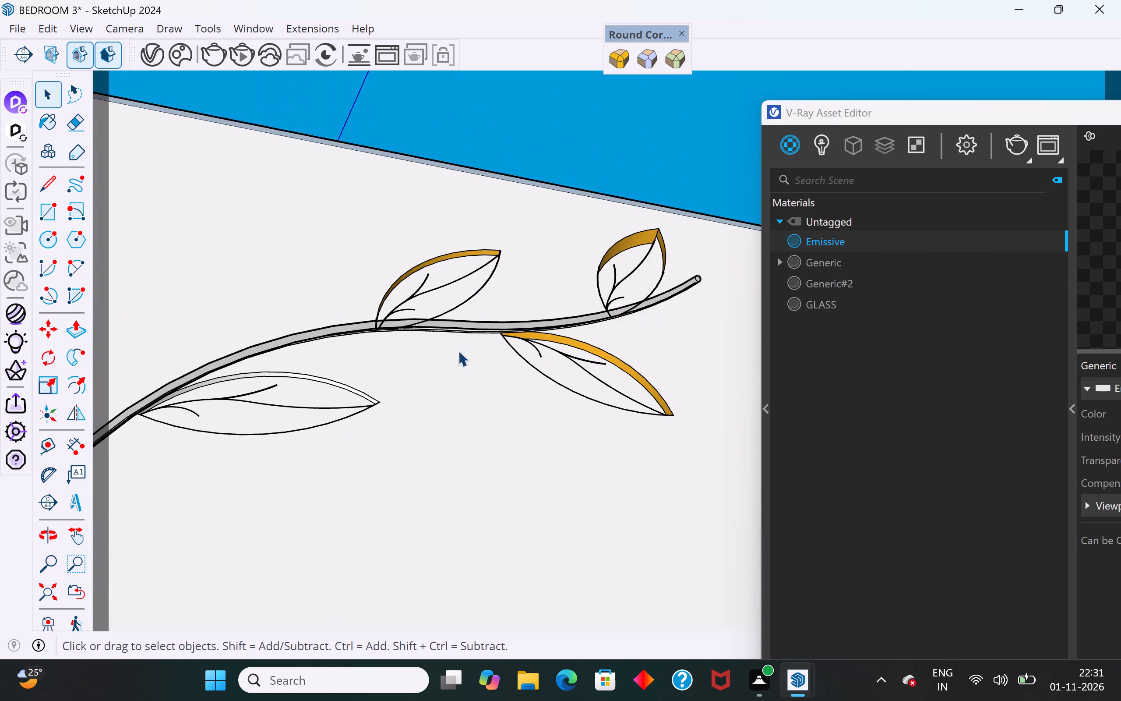
scroll(262, 441, up, 8)
scroll(618, 363, down, 7)
scroll(290, 366, up, 4)
middle_drag(459, 356, 424, 261)
scroll(444, 301, up, 10)
click(459, 314)
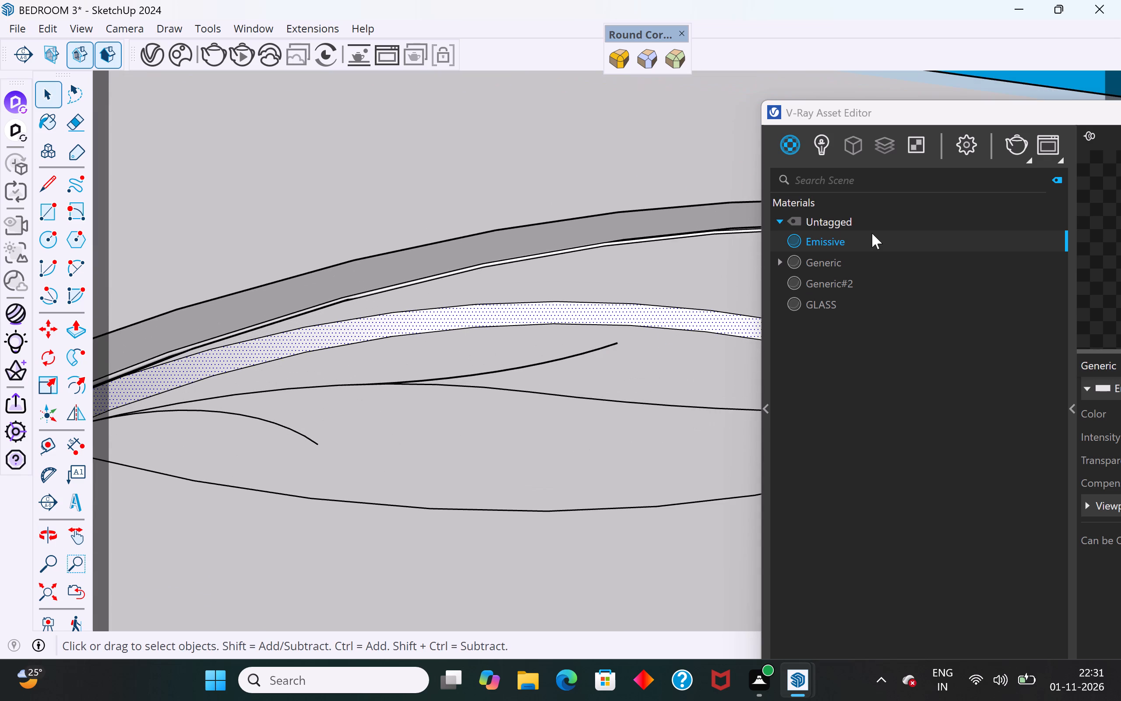
right_click(872, 233)
click(915, 273)
Apply the Emissive material to both midrib wall segments of the second leaf on the stem's right side.
scroll(663, 259, down, 4)
middle_drag(662, 258, 610, 528)
scroll(534, 329, down, 12)
middle_drag(423, 368, 470, 612)
scroll(535, 389, up, 5)
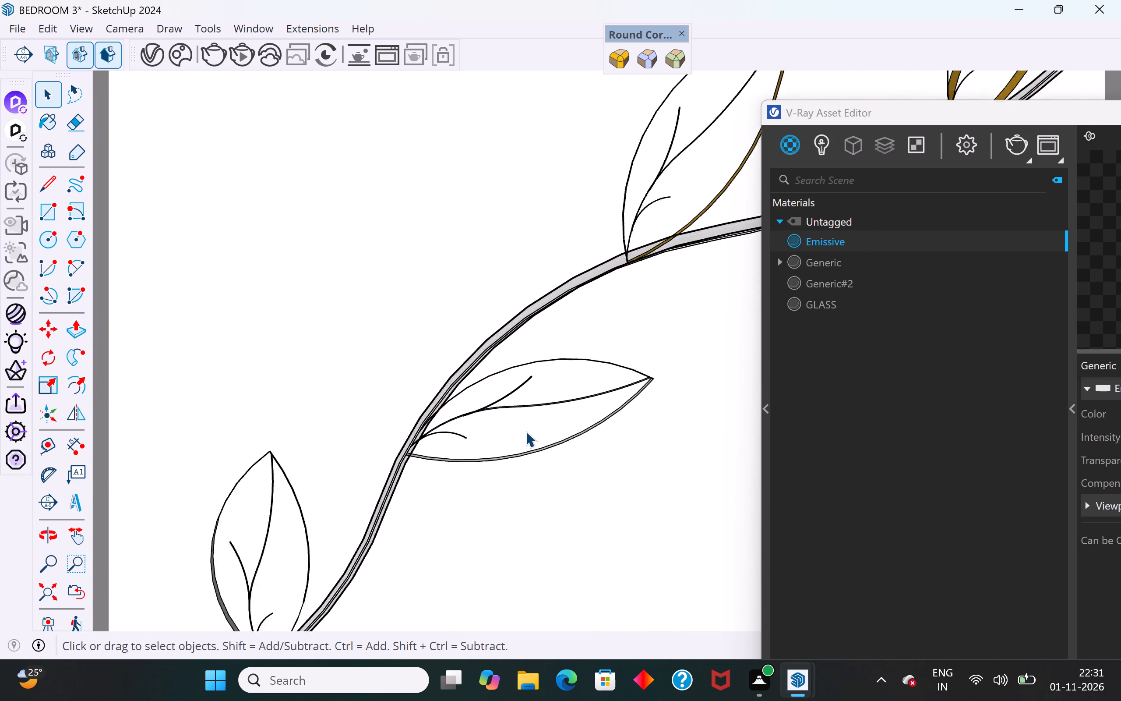
scroll(525, 431, up, 7)
middle_drag(525, 378, 549, 467)
scroll(515, 411, up, 12)
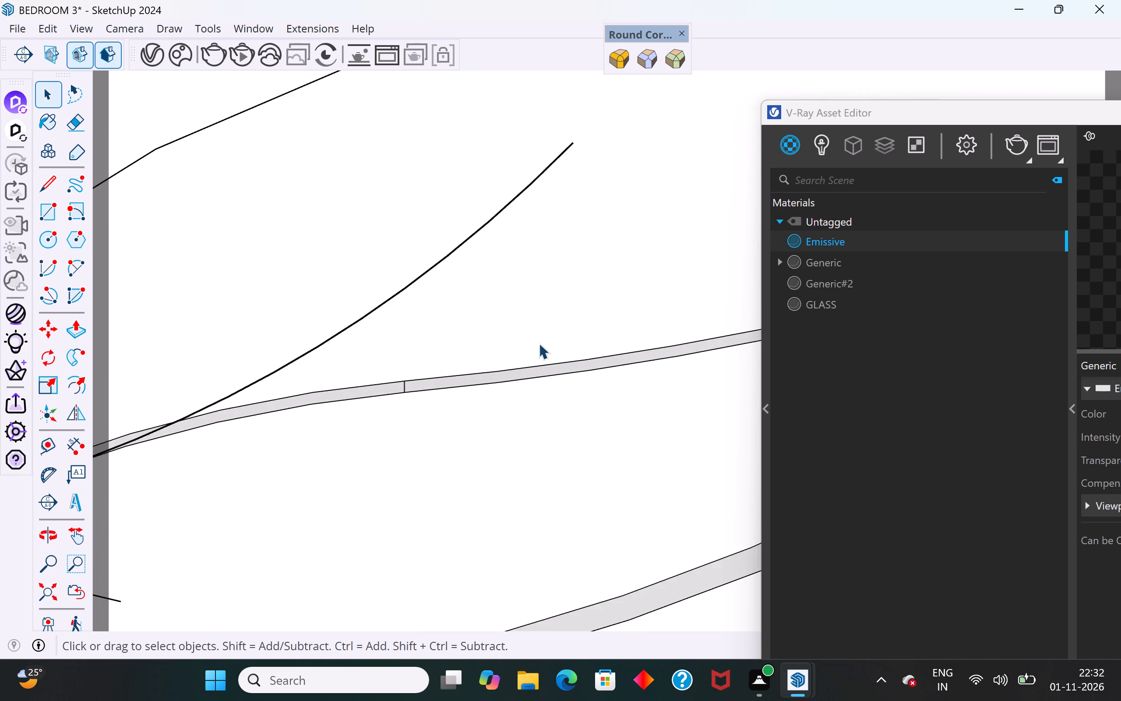
scroll(539, 343, up, 3)
click(558, 372)
right_click(868, 243)
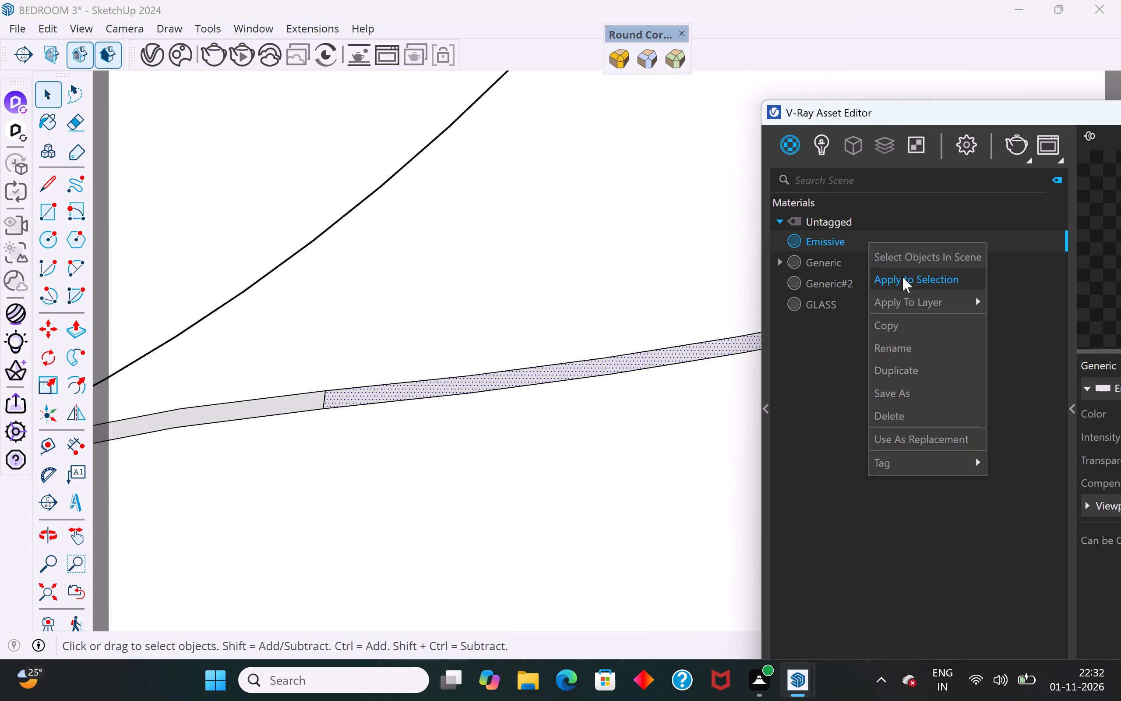
click(902, 277)
click(316, 403)
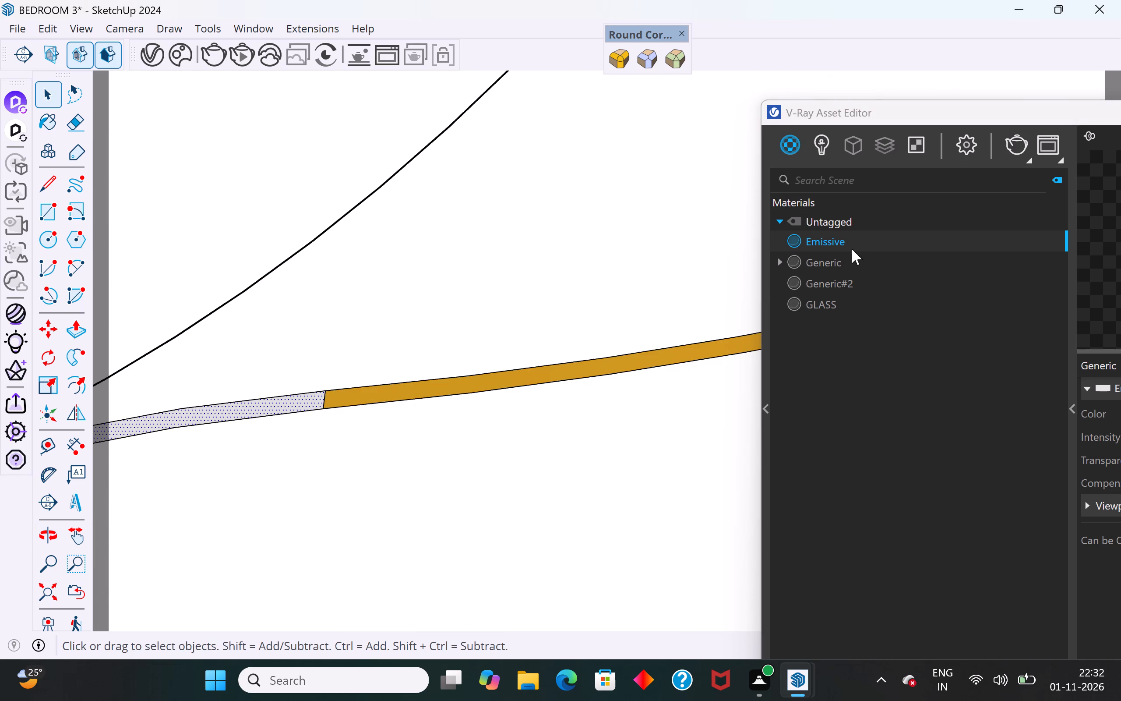
right_click(860, 239)
click(902, 279)
Apply the Emissive material to the lower edge wall of the second leaf on the stem's right side.
scroll(483, 234, down, 13)
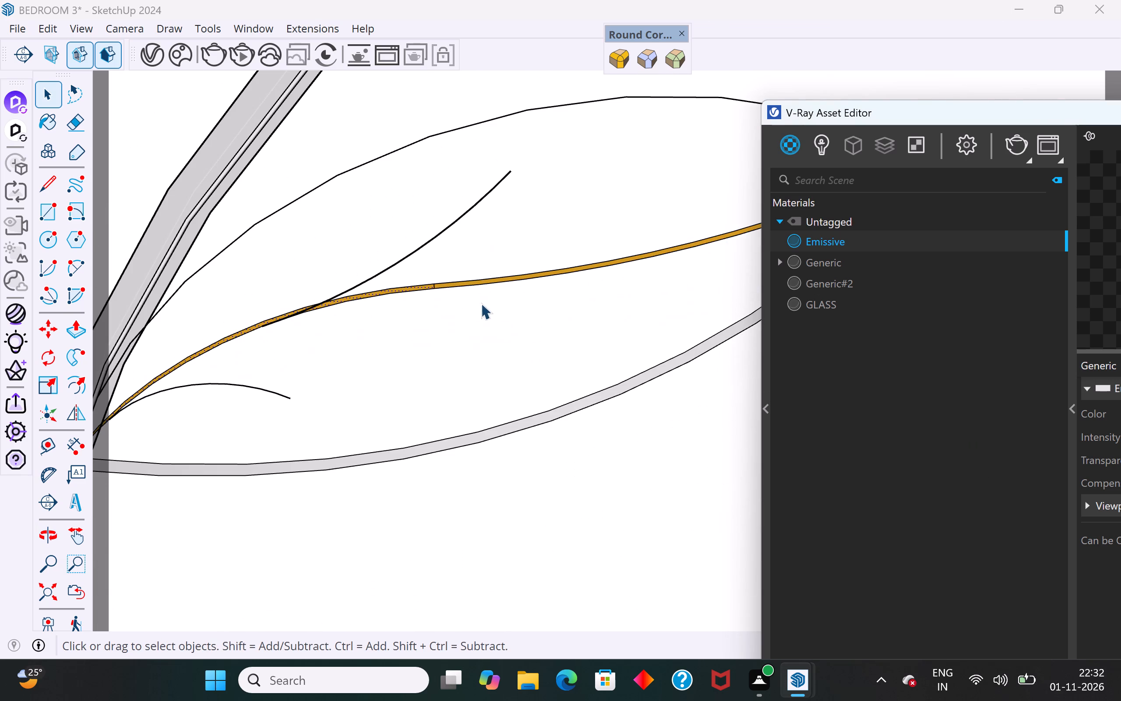
scroll(535, 443, up, 9)
click(546, 389)
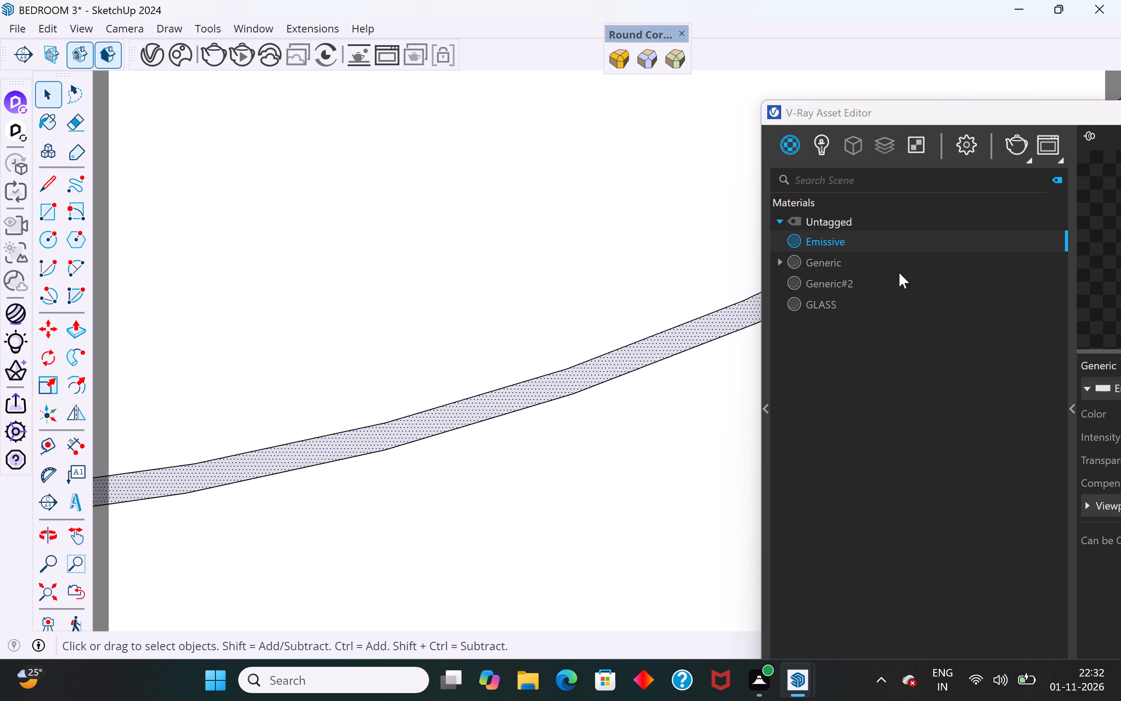
right_click(911, 237)
click(951, 276)
Apply the Emissive material to the outer edge wall of the third leaf from the top on the stem's left side.
scroll(437, 156, down, 14)
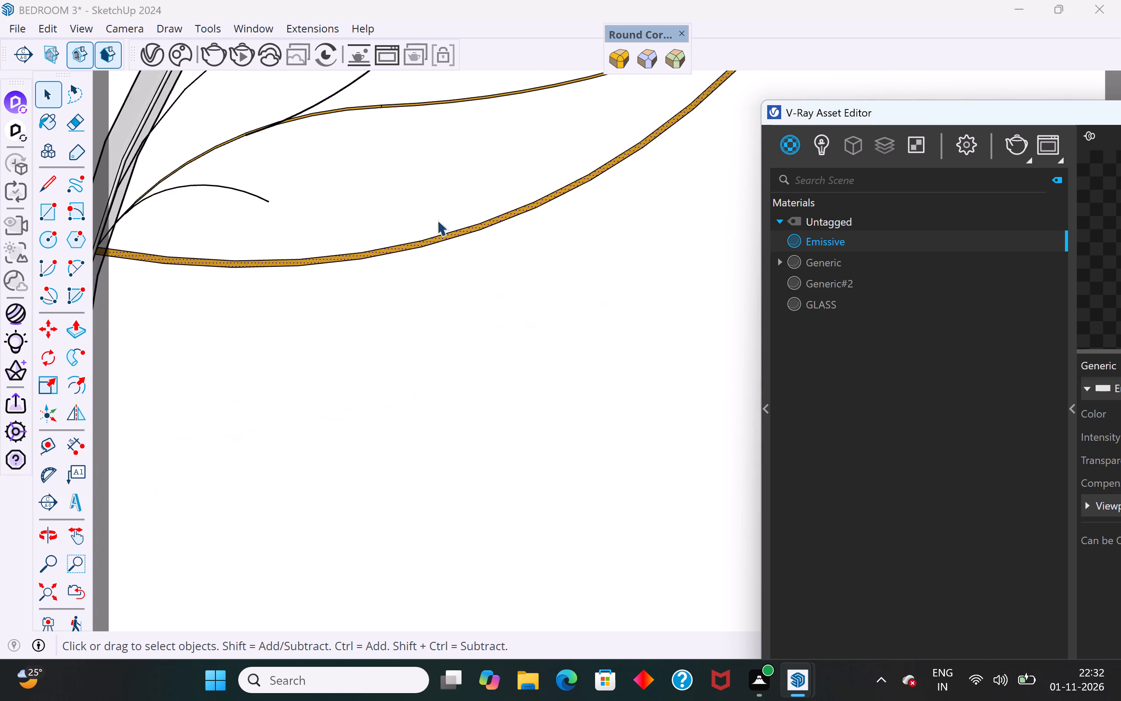
scroll(437, 220, down, 7)
middle_drag(407, 361, 363, 99)
scroll(441, 242, up, 6)
middle_drag(462, 246, 441, 84)
middle_drag(469, 216, 518, 102)
scroll(639, 398, down, 11)
scroll(274, 450, up, 9)
middle_drag(334, 405, 206, 356)
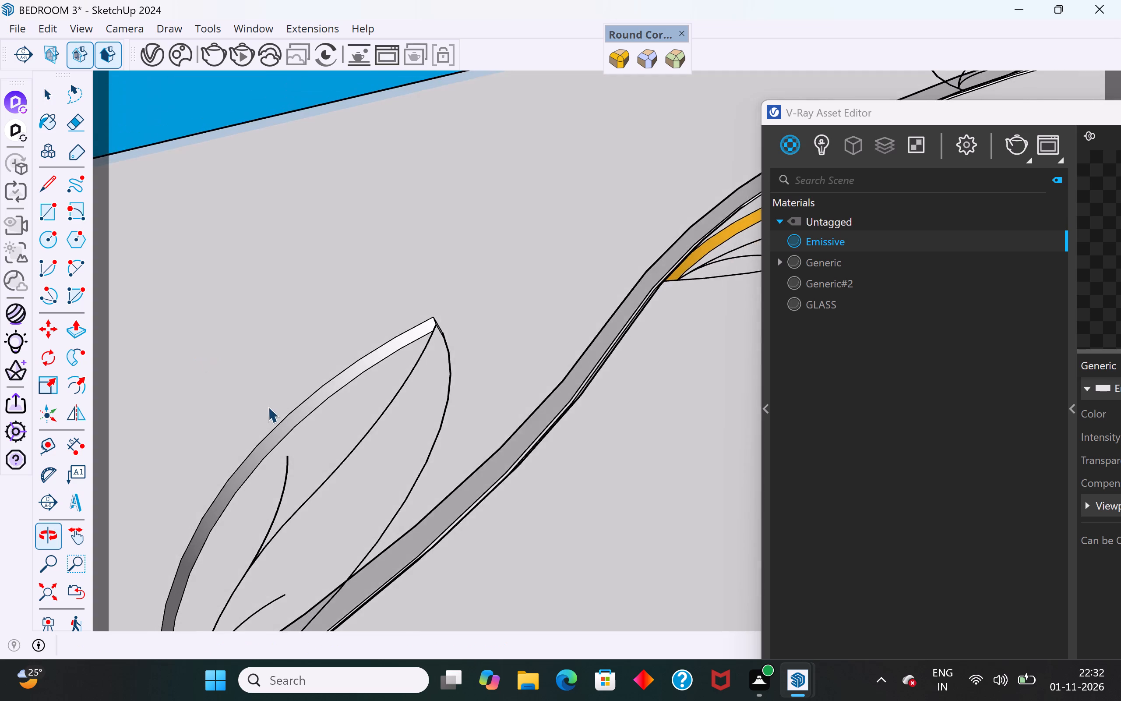
scroll(273, 411, up, 4)
click(321, 410)
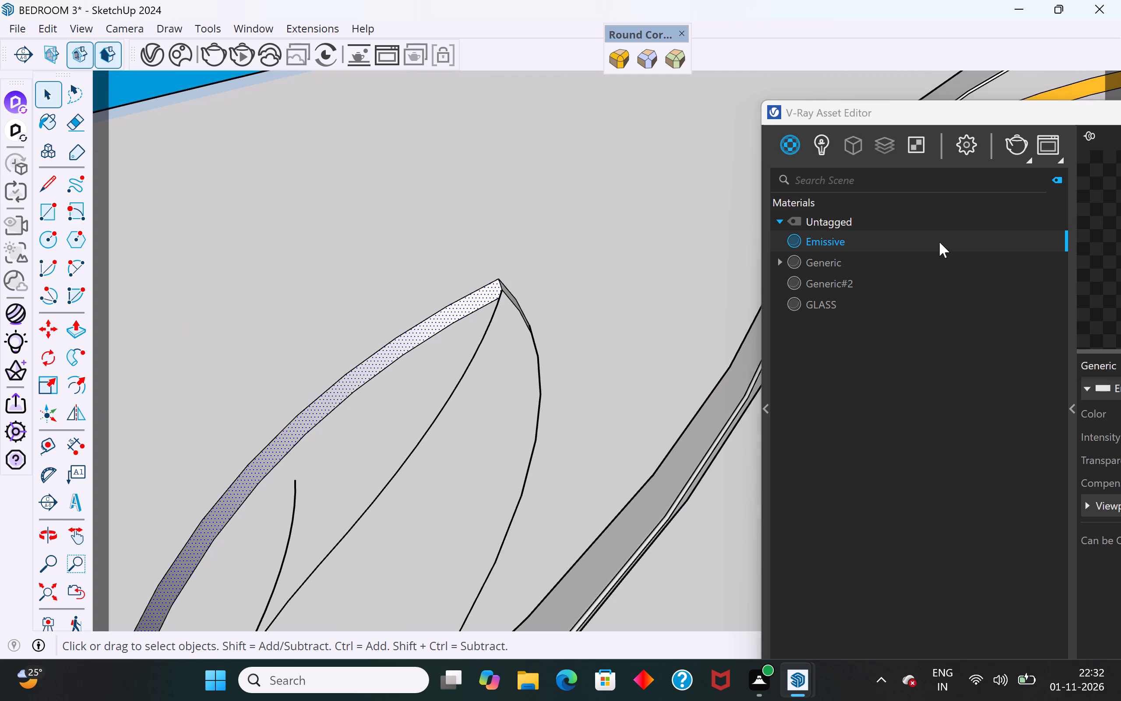
right_click(939, 242)
click(972, 279)
Apply the Emissive material to the stem-side edge wall of the third leaf on the stem's left side.
scroll(481, 148, down, 9)
middle_drag(452, 287, 602, 502)
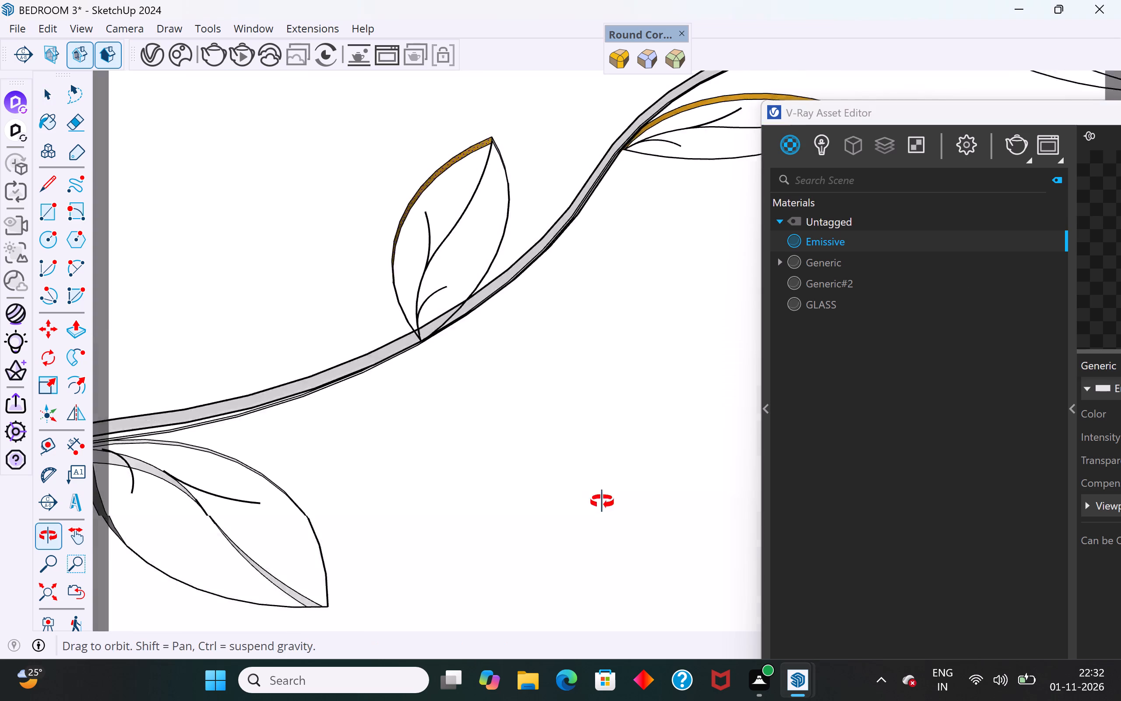
middle_drag(602, 502, 640, 581)
middle_drag(372, 290, 604, 407)
scroll(529, 335, up, 8)
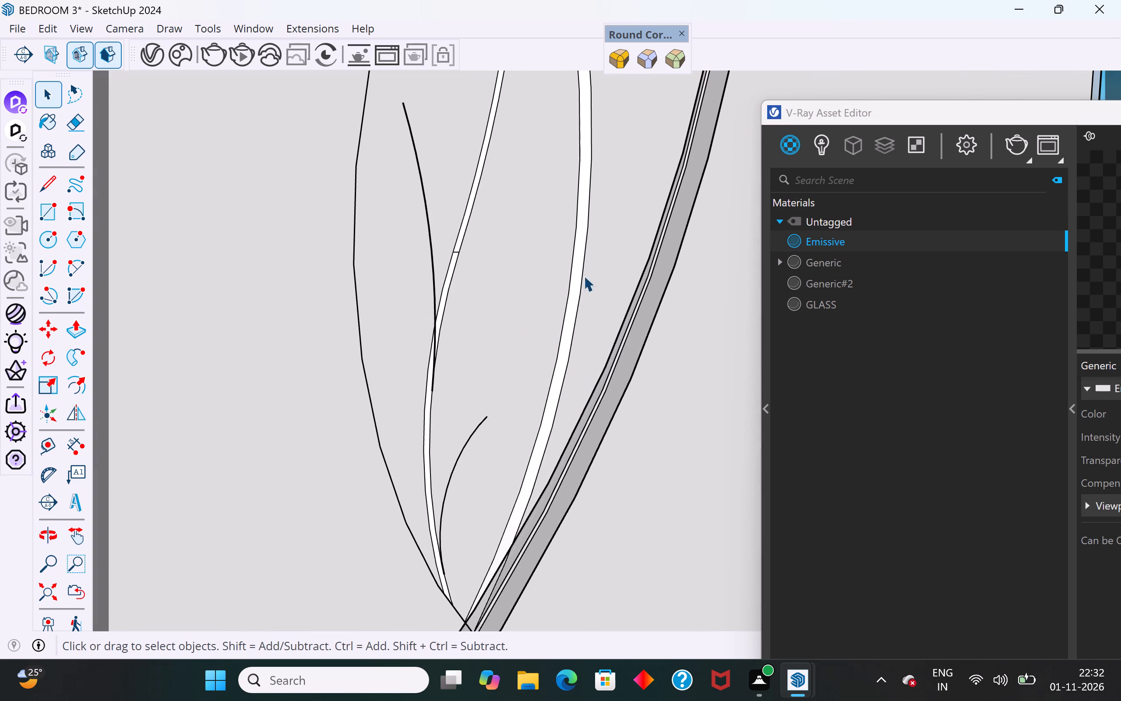
click(579, 237)
right_click(849, 239)
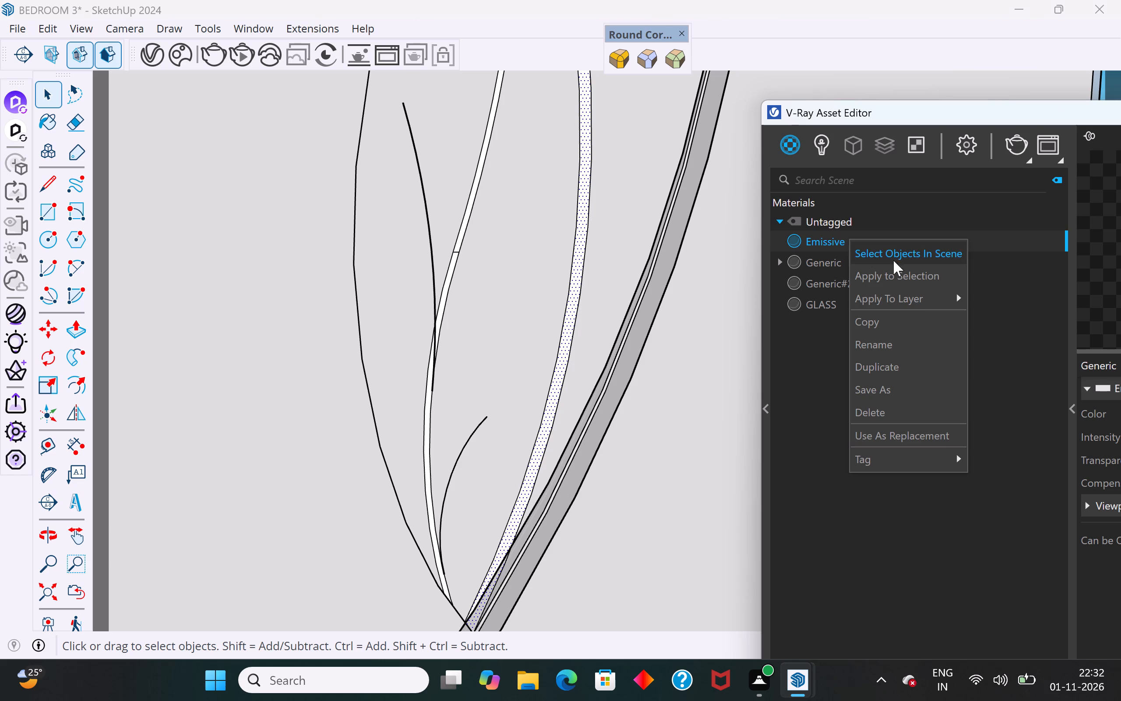
click(904, 278)
Apply the Emissive material to both midrib wall segments of the third leaf on the stem's left side.
scroll(479, 217, up, 4)
scroll(471, 160, up, 4)
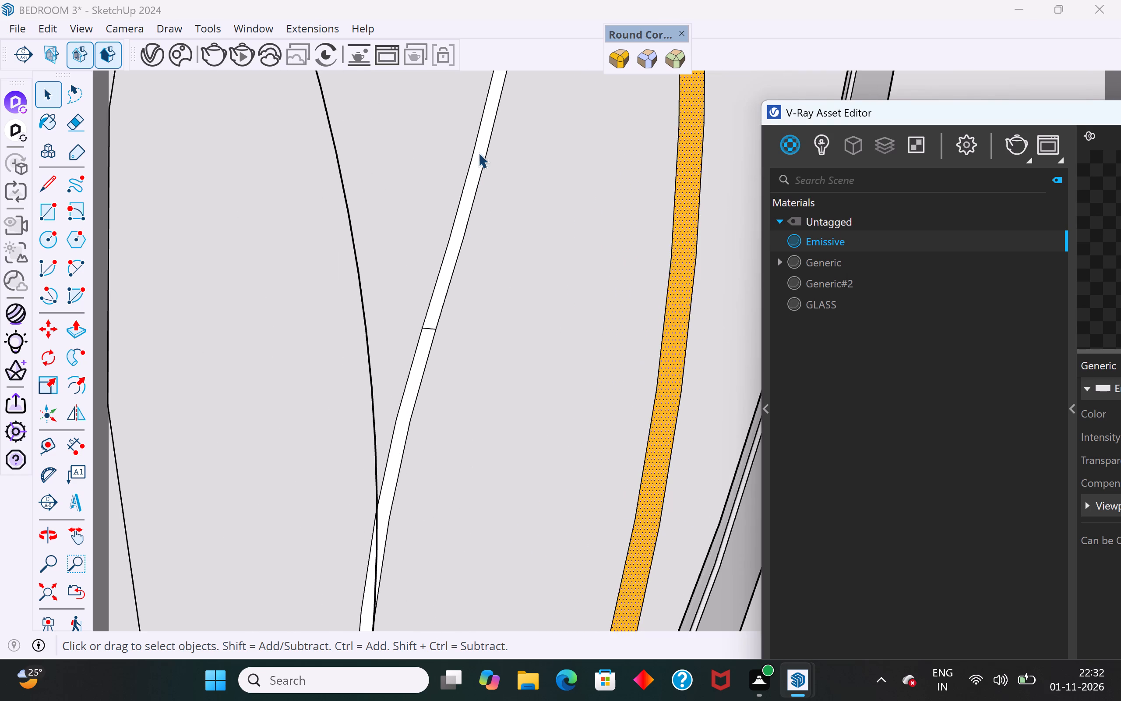
click(481, 151)
right_click(847, 244)
click(885, 275)
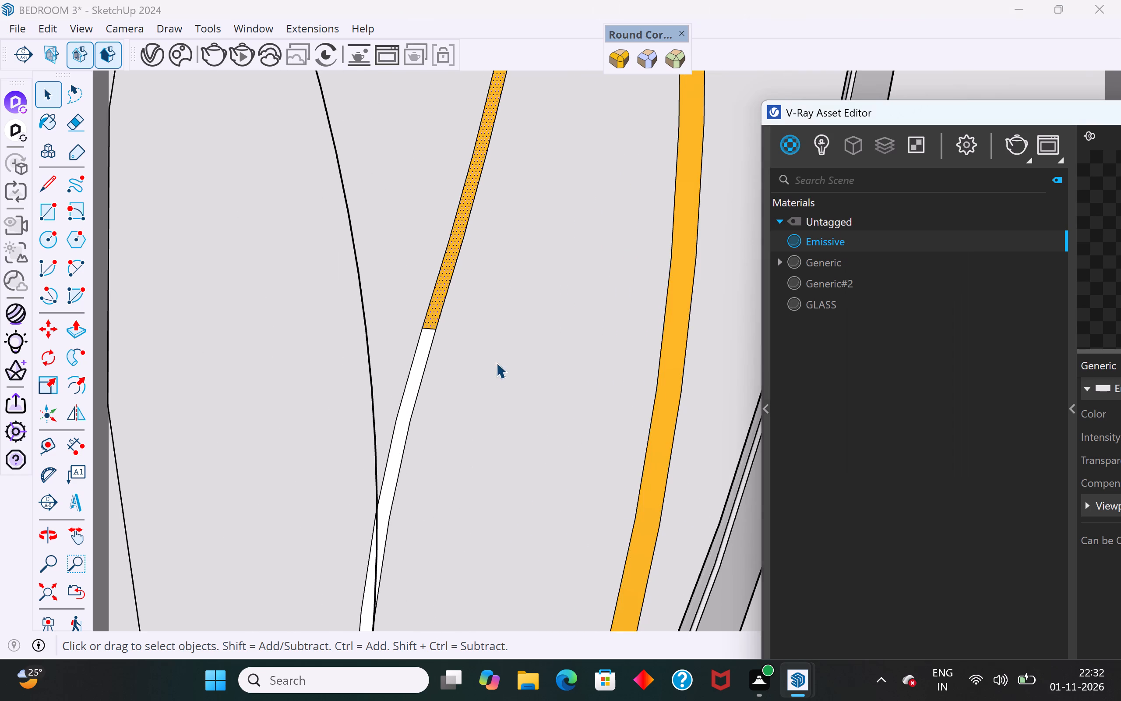
click(424, 343)
right_click(897, 241)
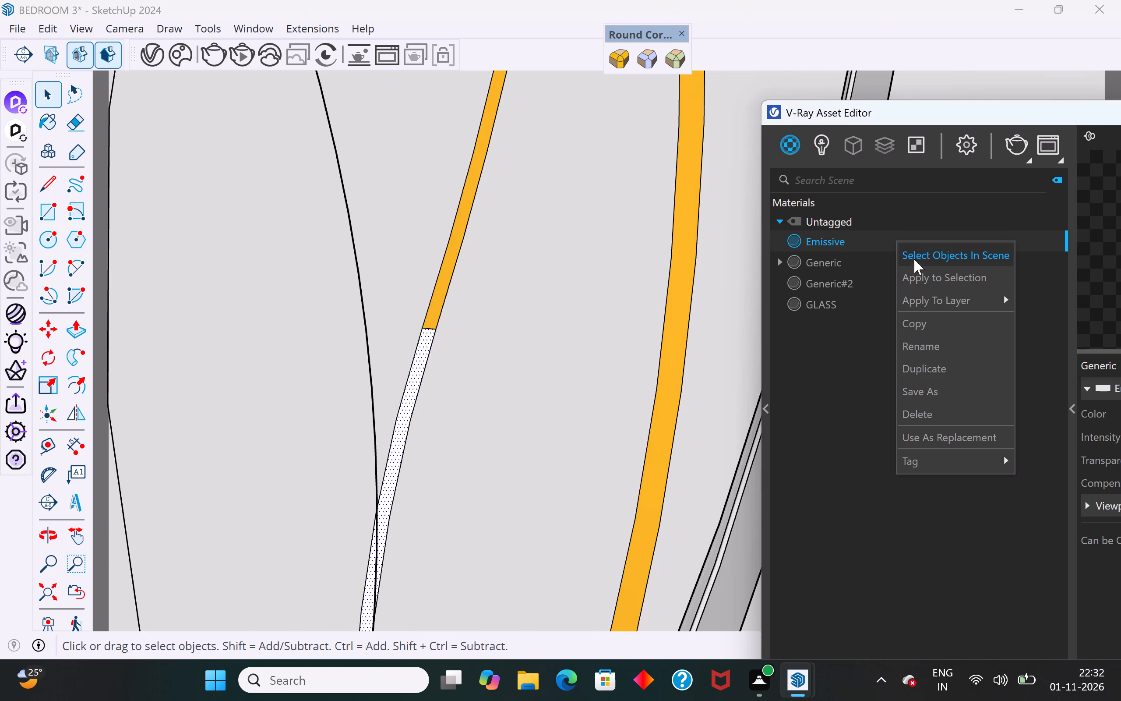
click(921, 276)
Apply the Emissive material to the upper edge wall of the third leaf from the top on the stem's right side.
scroll(394, 353, down, 14)
middle_drag(559, 426, 387, 405)
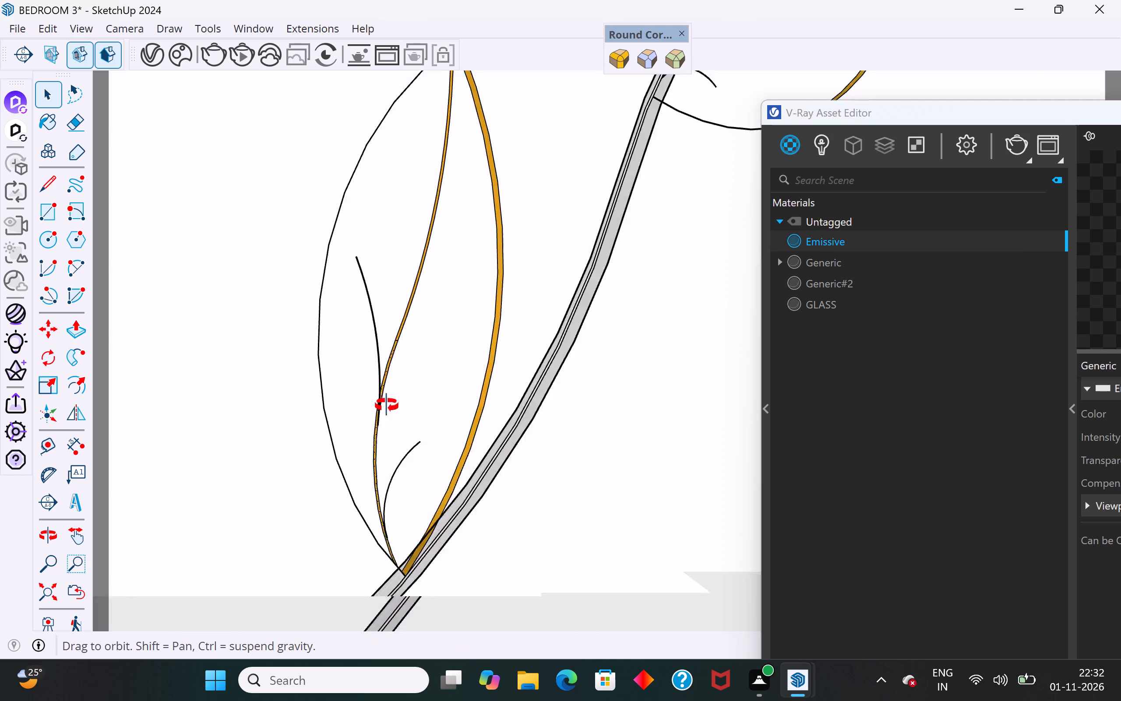
middle_drag(387, 405, 120, 175)
scroll(543, 186, down, 12)
scroll(420, 451, up, 13)
scroll(515, 420, up, 1)
middle_drag(515, 420, 573, 257)
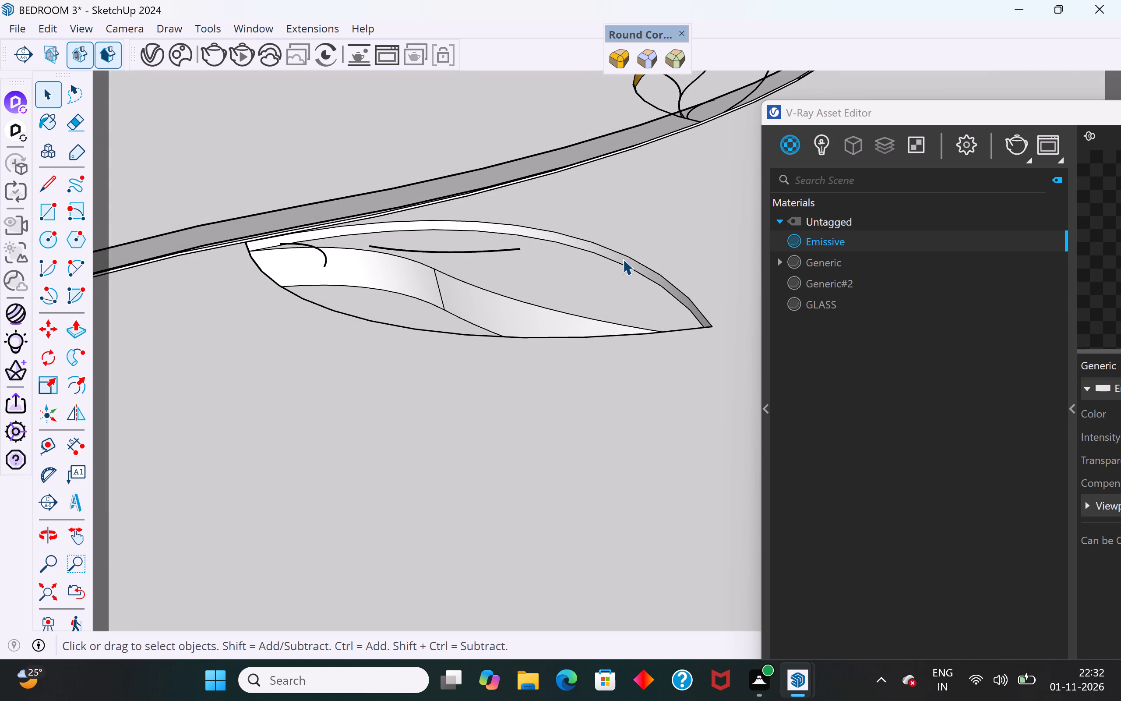
click(623, 259)
right_click(888, 241)
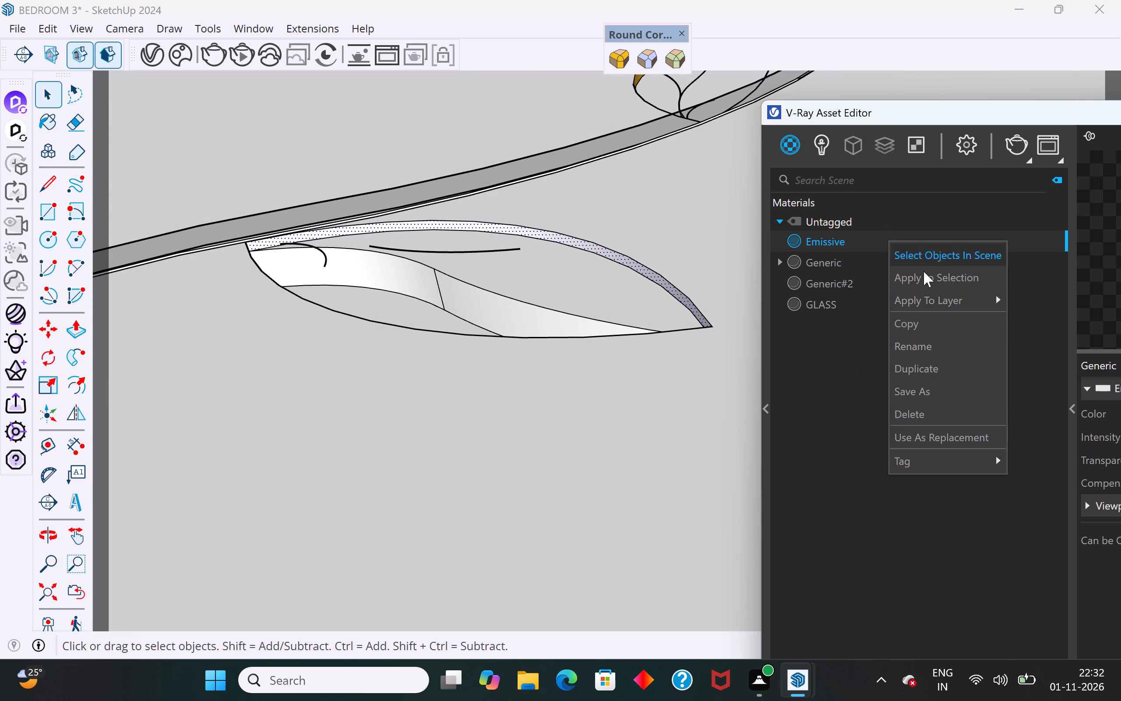
click(928, 273)
Push/Pull the lower half face of the third leaf on the stem's right side to make its recess shallower.
click(494, 308)
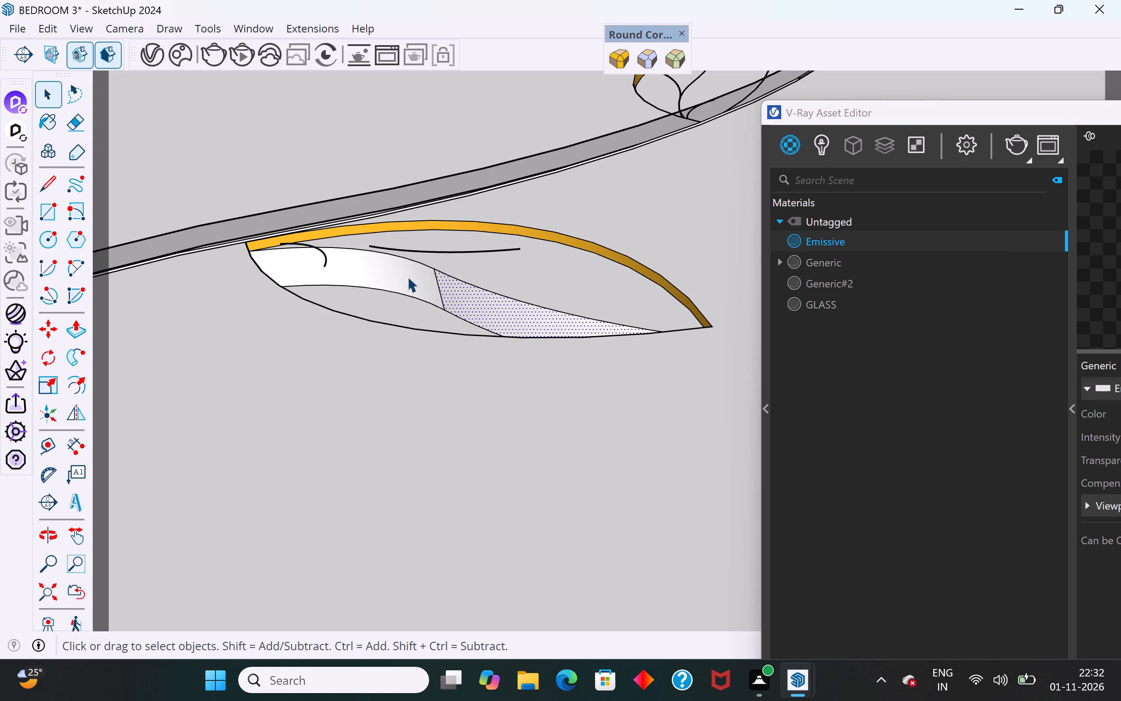
click(407, 276)
click(407, 315)
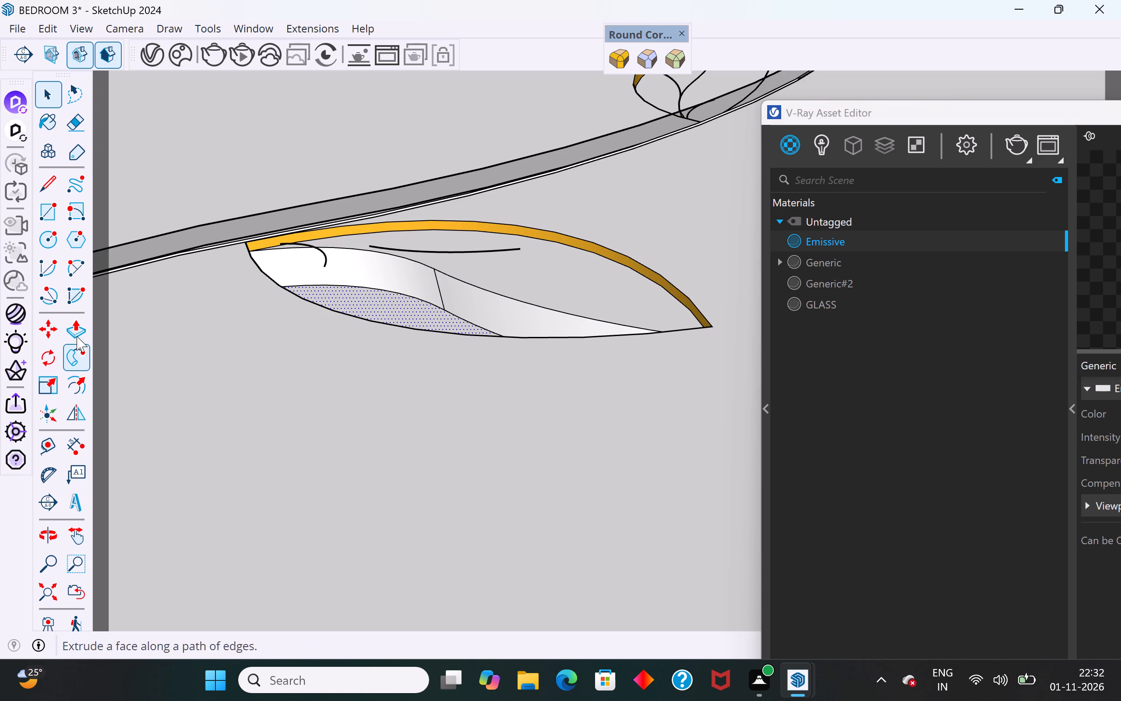
click(77, 334)
click(409, 307)
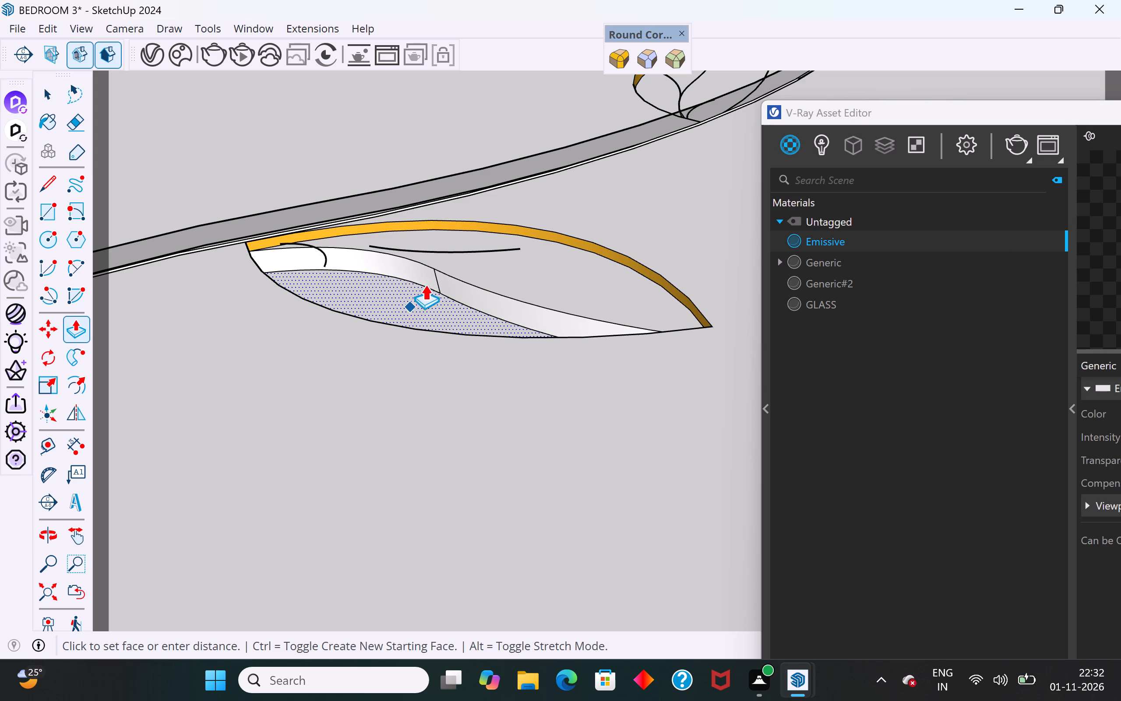
click(430, 281)
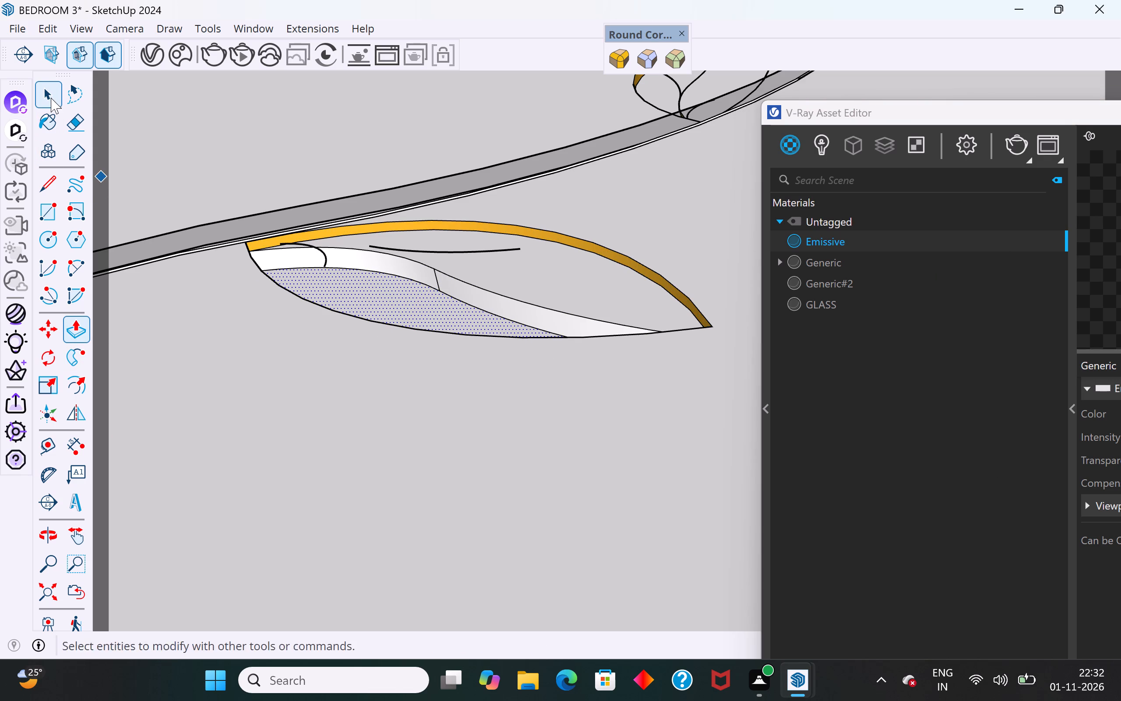
click(51, 98)
scroll(474, 259, down, 5)
middle_drag(505, 333, 321, 522)
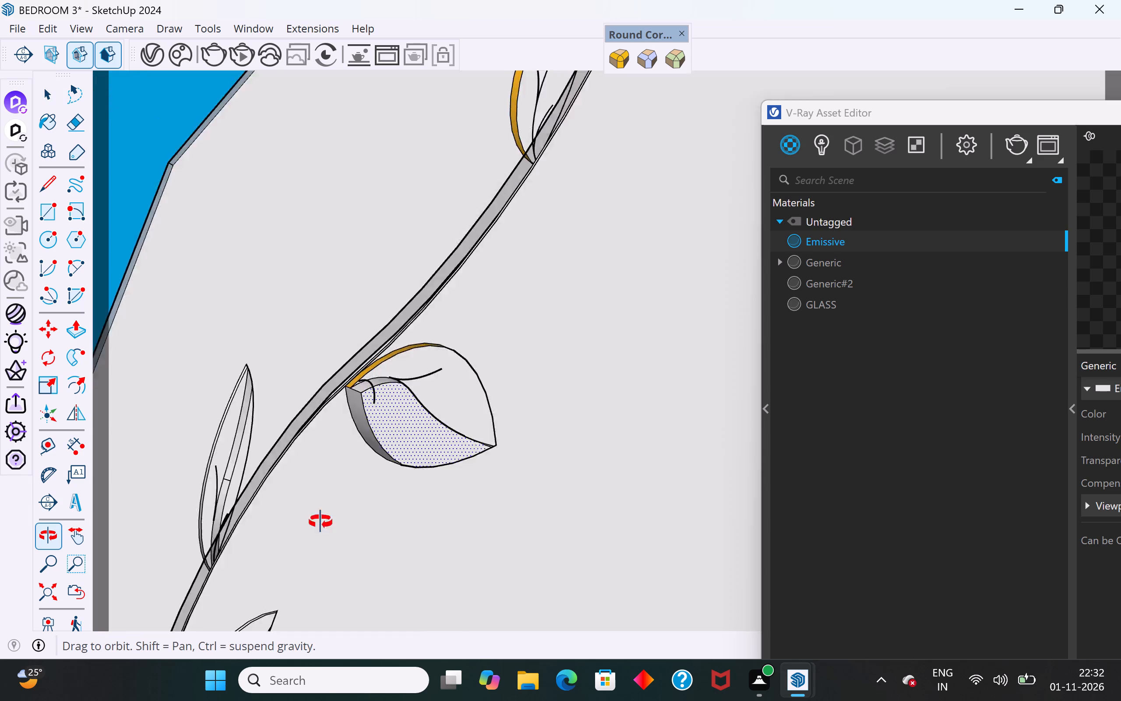
Push/Pull the lower half face of the third leaf on the stem's right side again, making its recess shallower.
middle_drag(321, 522, 320, 695)
middle_drag(433, 481, 480, 235)
scroll(420, 324, up, 2)
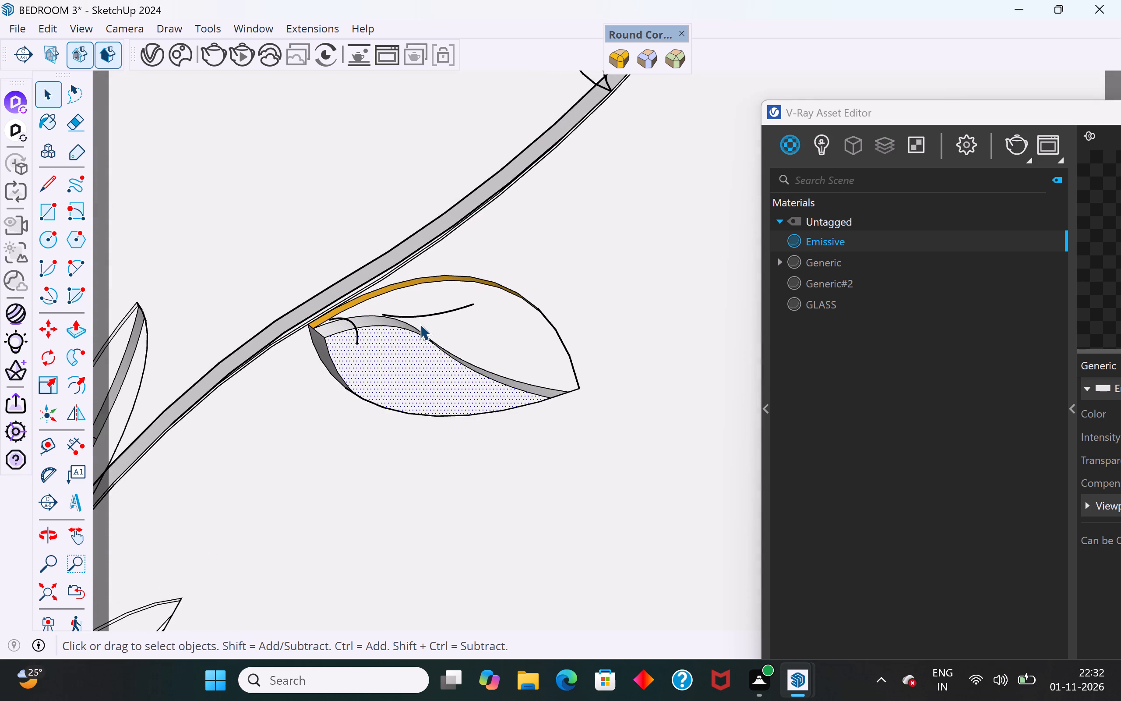
click(78, 339)
click(389, 373)
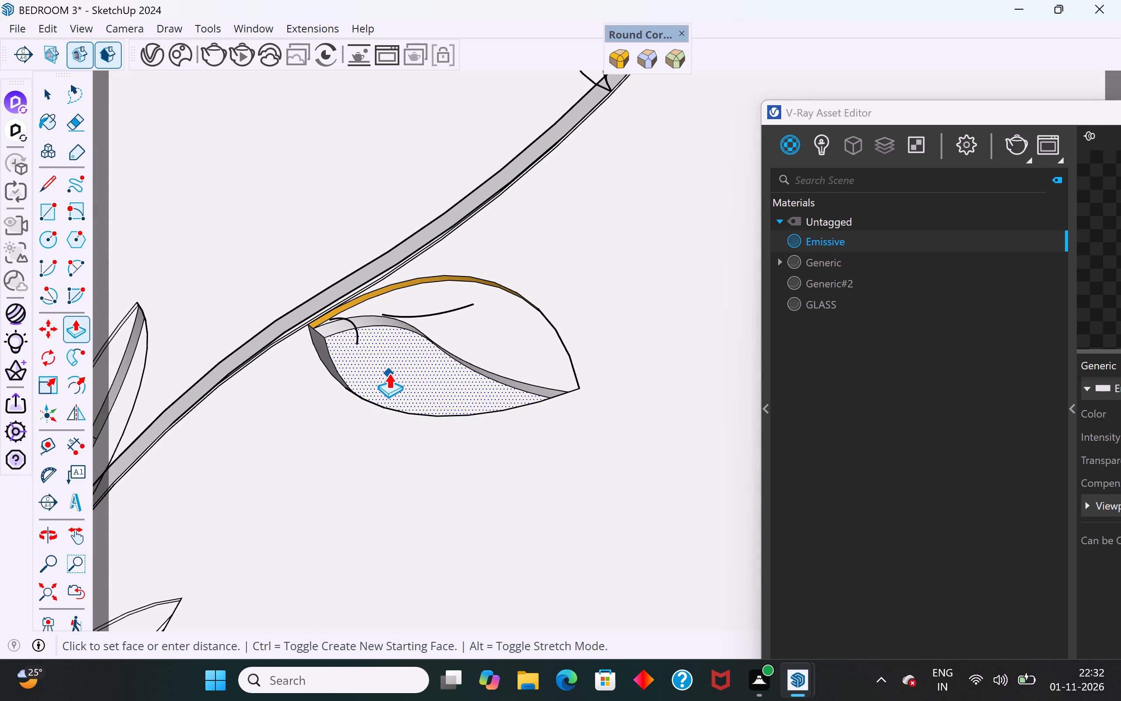
click(383, 368)
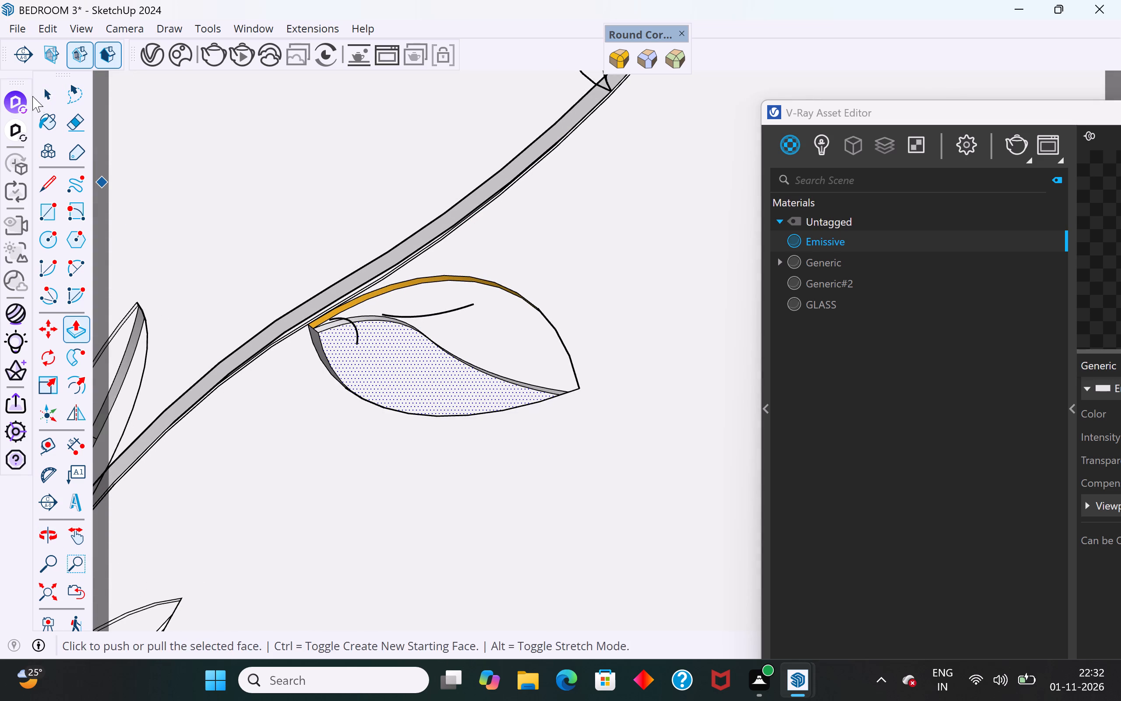
click(46, 99)
Apply the Emissive material to both midrib wall segments of the third leaf on the stem's right side.
scroll(307, 402, down, 4)
middle_drag(378, 403, 451, 201)
scroll(377, 289, up, 2)
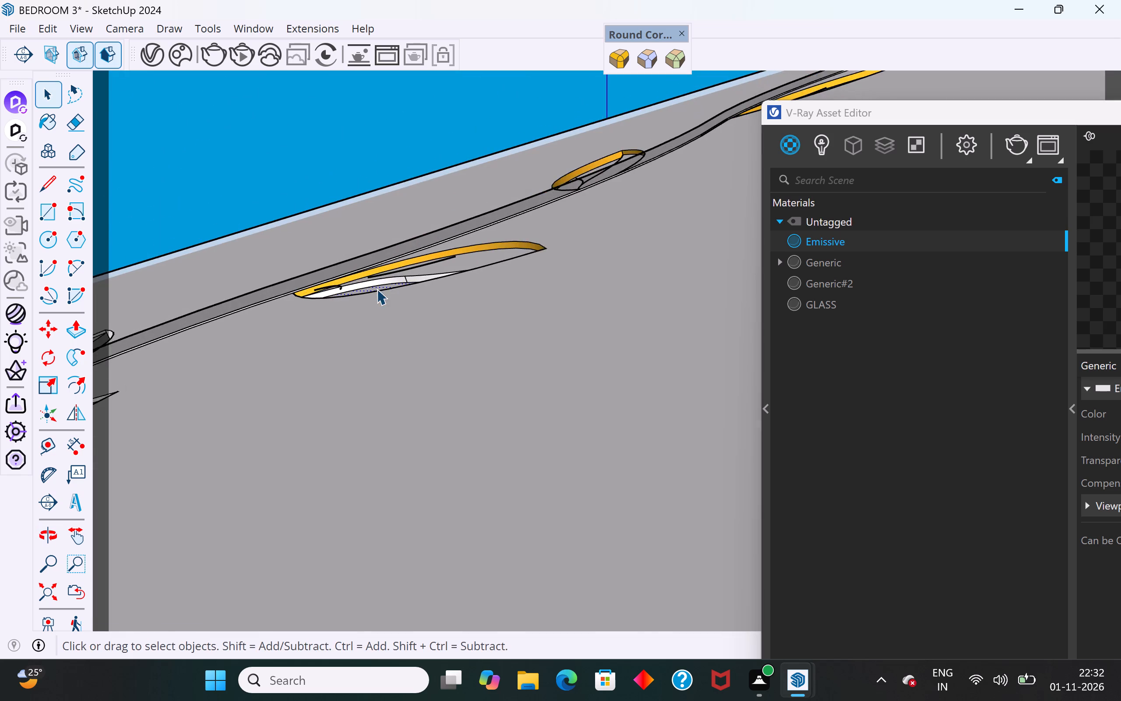
scroll(377, 289, up, 1)
middle_drag(482, 315, 649, 351)
scroll(365, 590, down, 9)
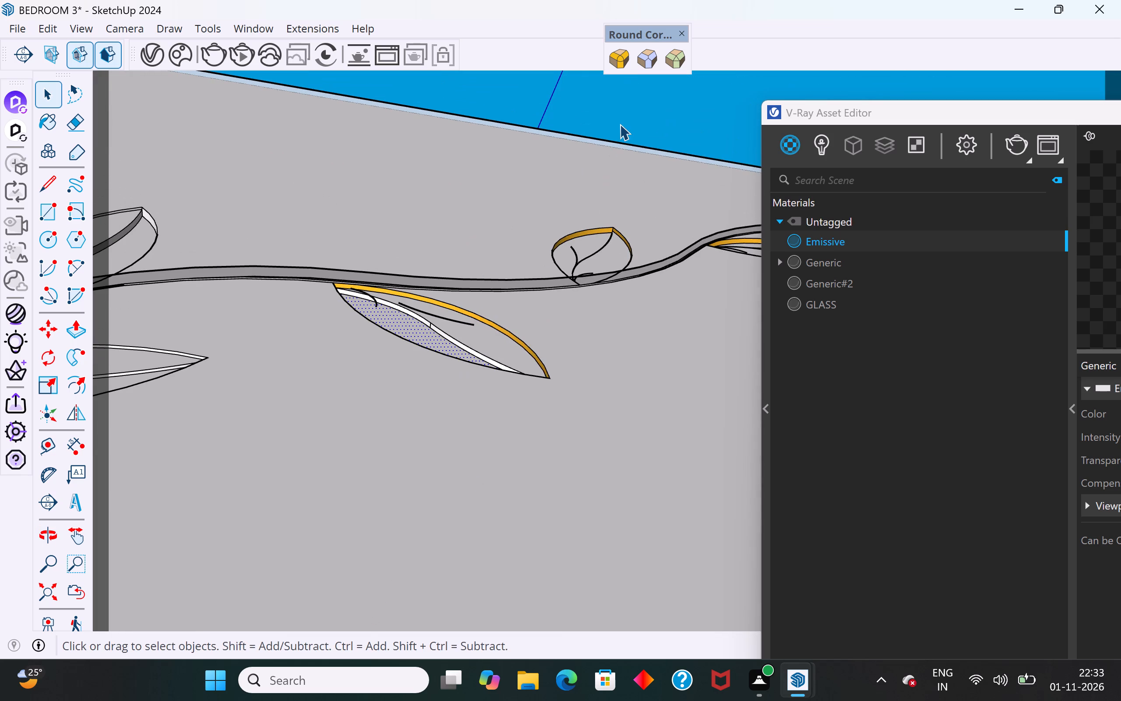
click(621, 122)
scroll(452, 344, up, 12)
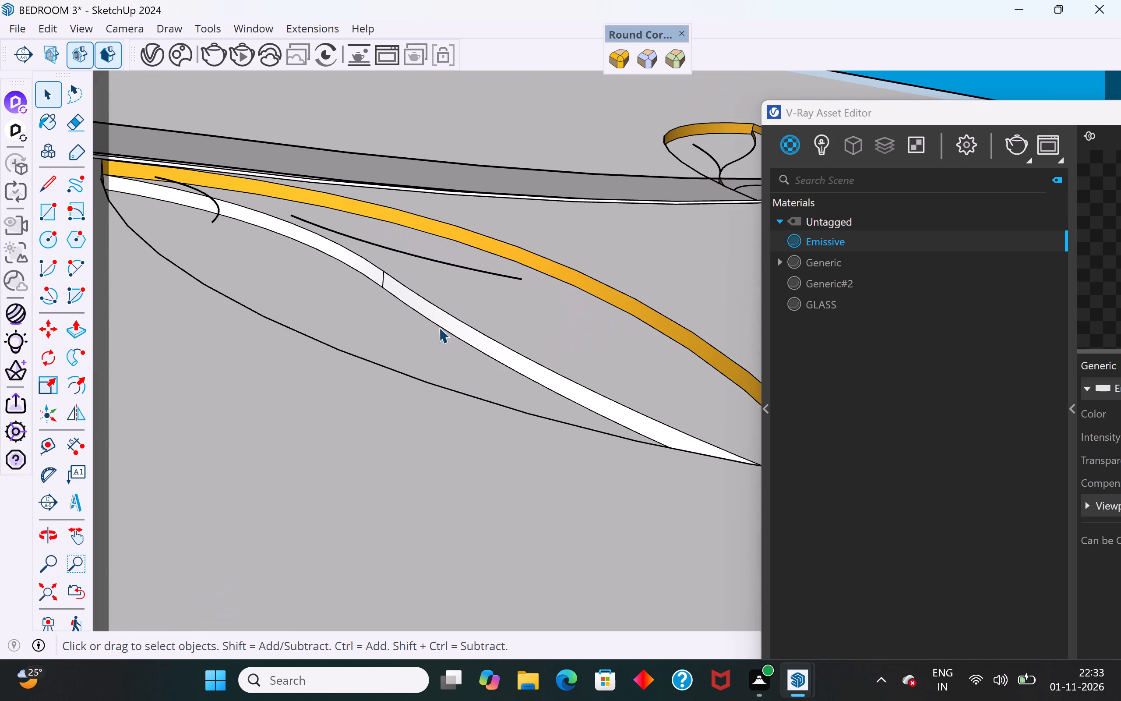
click(437, 317)
right_click(836, 244)
click(874, 279)
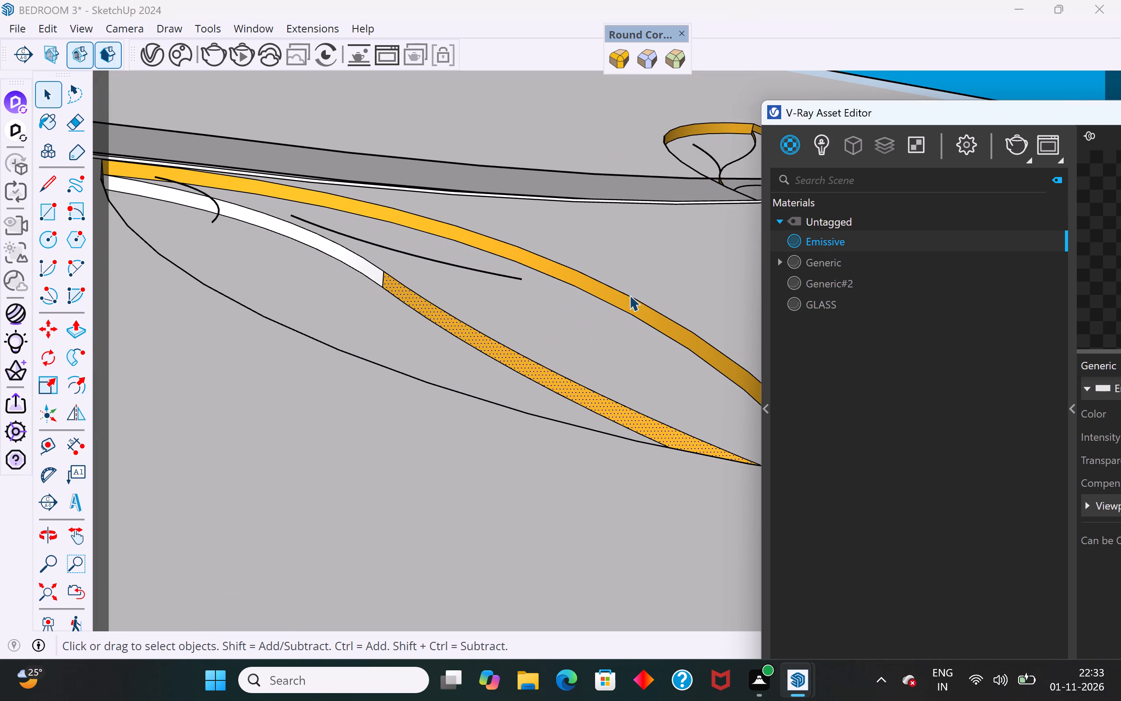
click(372, 270)
right_click(862, 242)
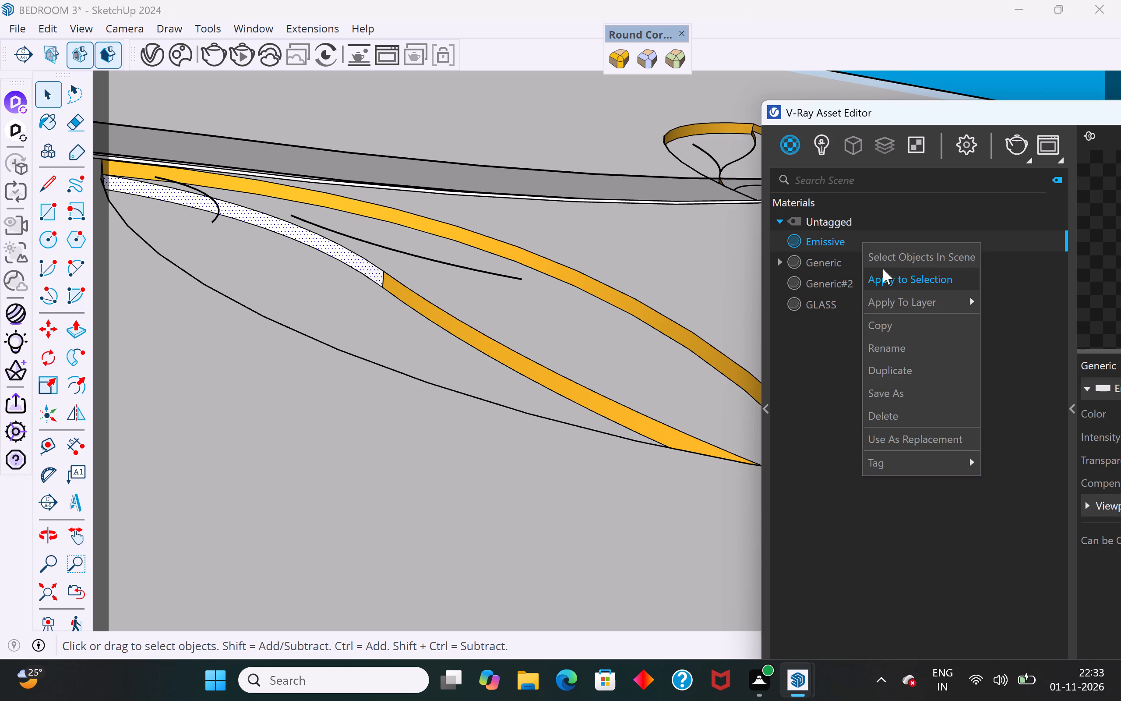
click(890, 279)
Apply the Emissive material to the lower edge wall of the third leaf on the stem's right side.
scroll(487, 253, down, 5)
middle_drag(517, 360, 319, 677)
middle_drag(406, 397, 306, 524)
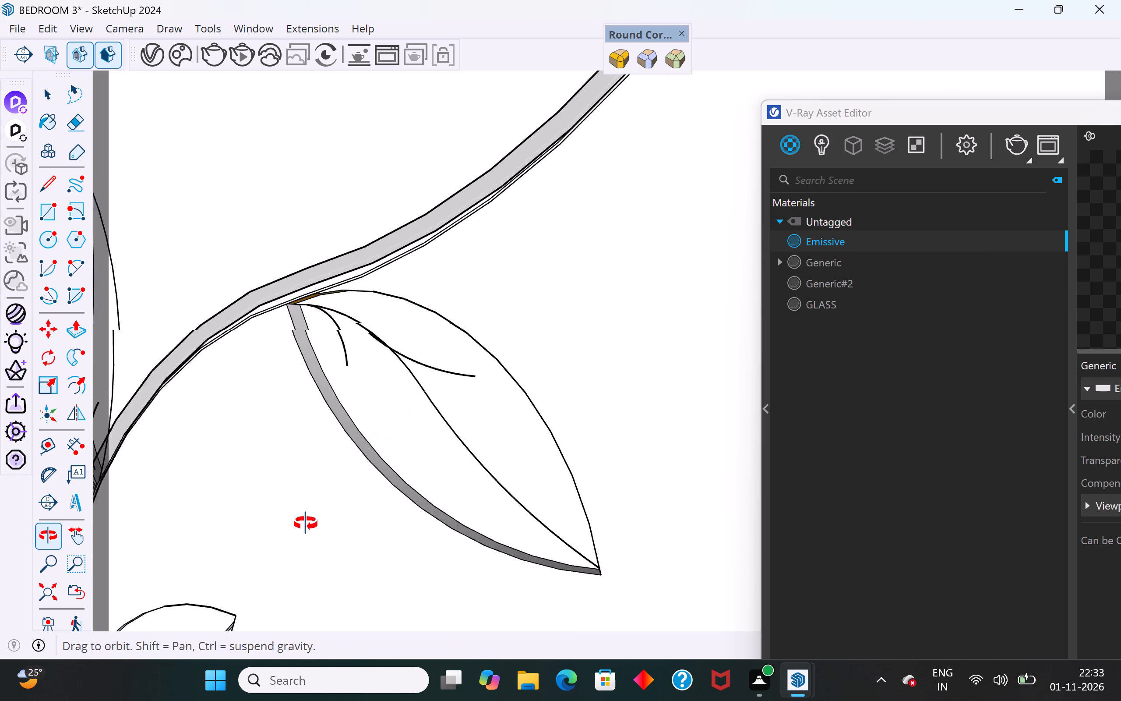
middle_drag(306, 524, 305, 524)
scroll(417, 409, up, 5)
click(361, 433)
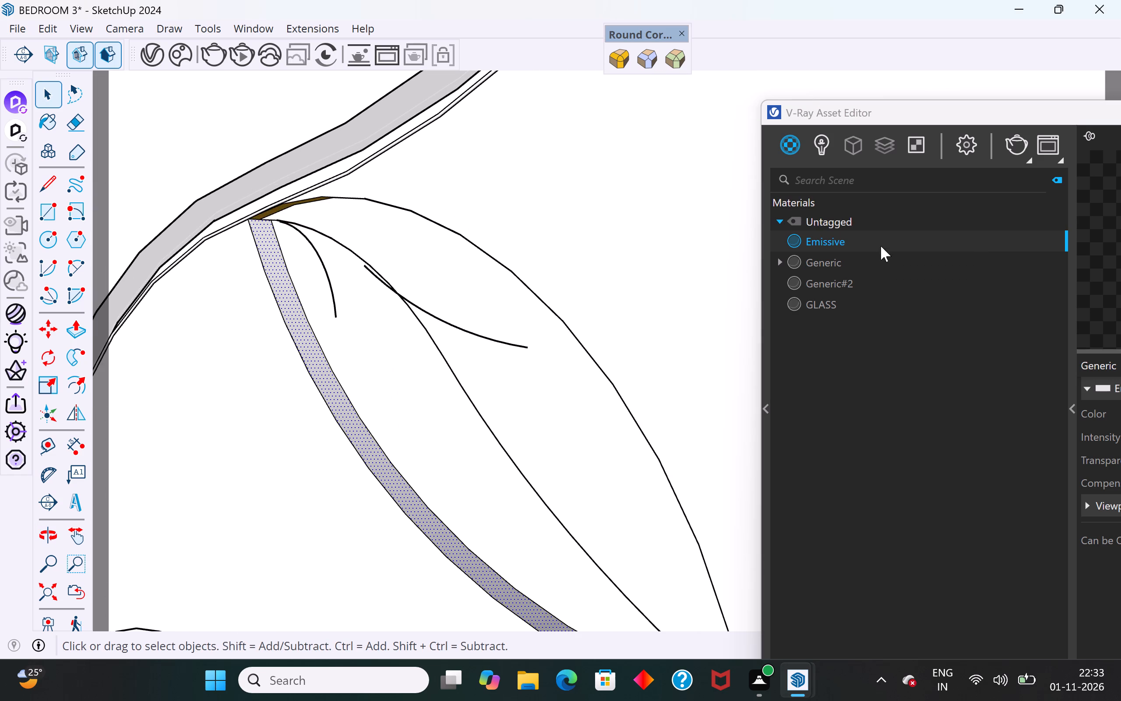
right_click(881, 244)
click(927, 277)
Apply the Emissive material to the stem-side edge wall of the fourth leaf from the top on the stem's left side.
scroll(529, 212, down, 12)
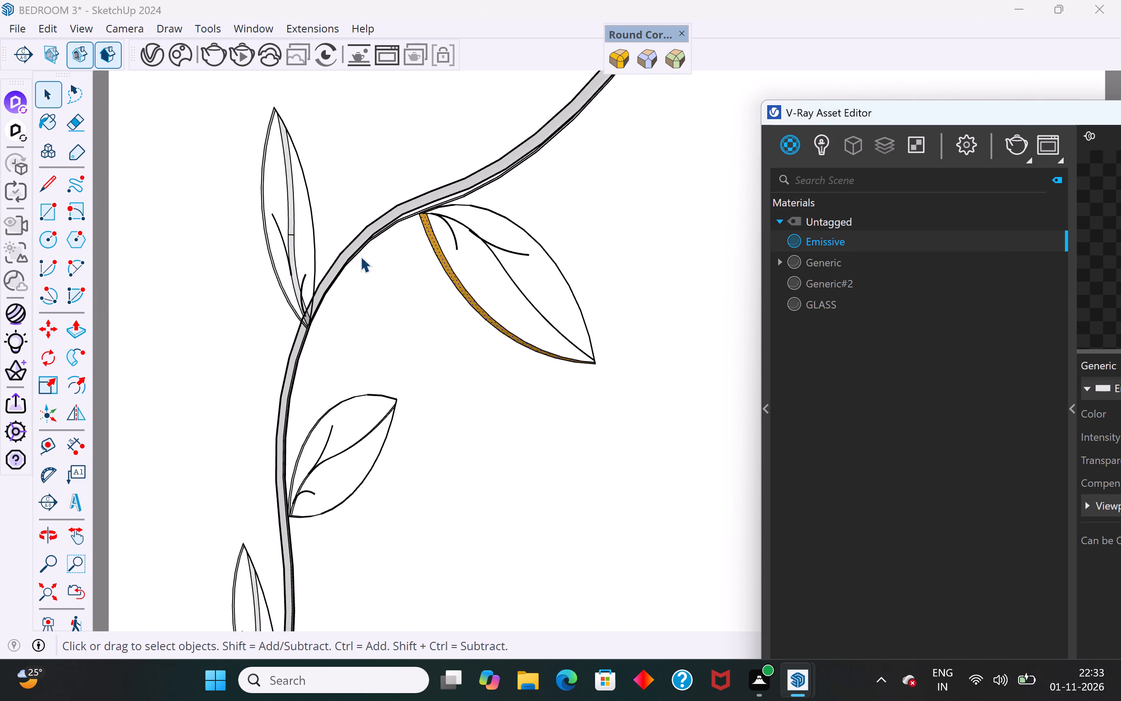
scroll(328, 244, up, 3)
middle_drag(276, 258, 664, 55)
scroll(457, 534, down, 5)
middle_drag(360, 200, 535, 240)
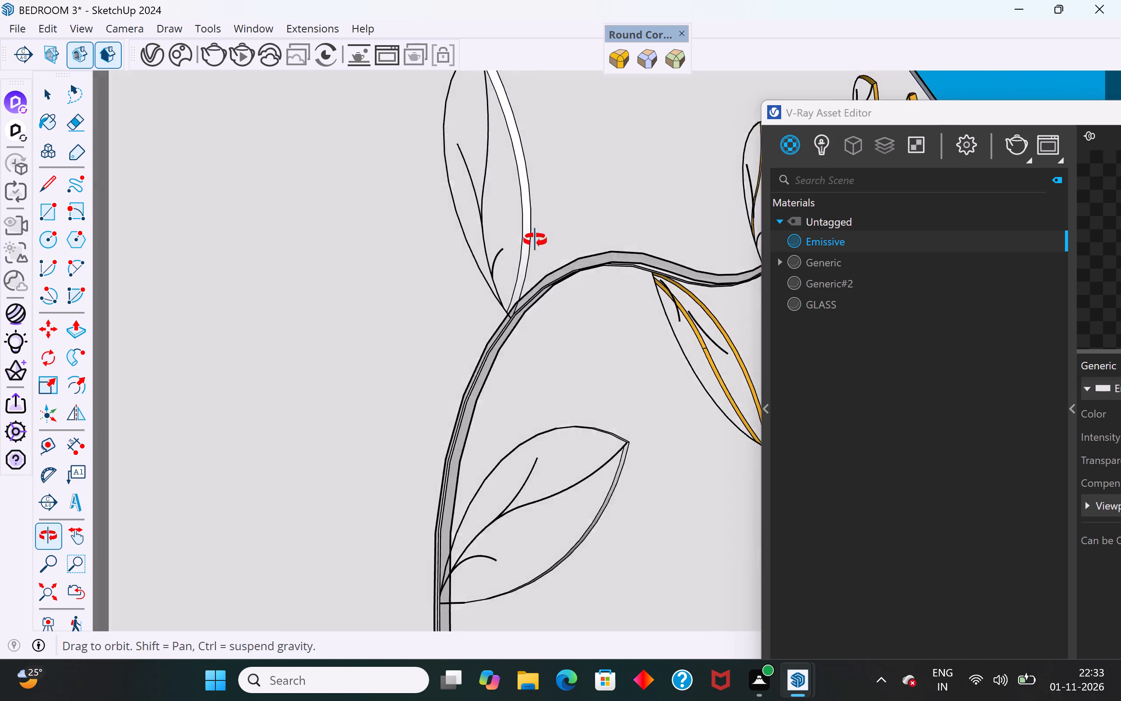
middle_drag(535, 240, 550, 252)
scroll(556, 229, up, 8)
click(550, 227)
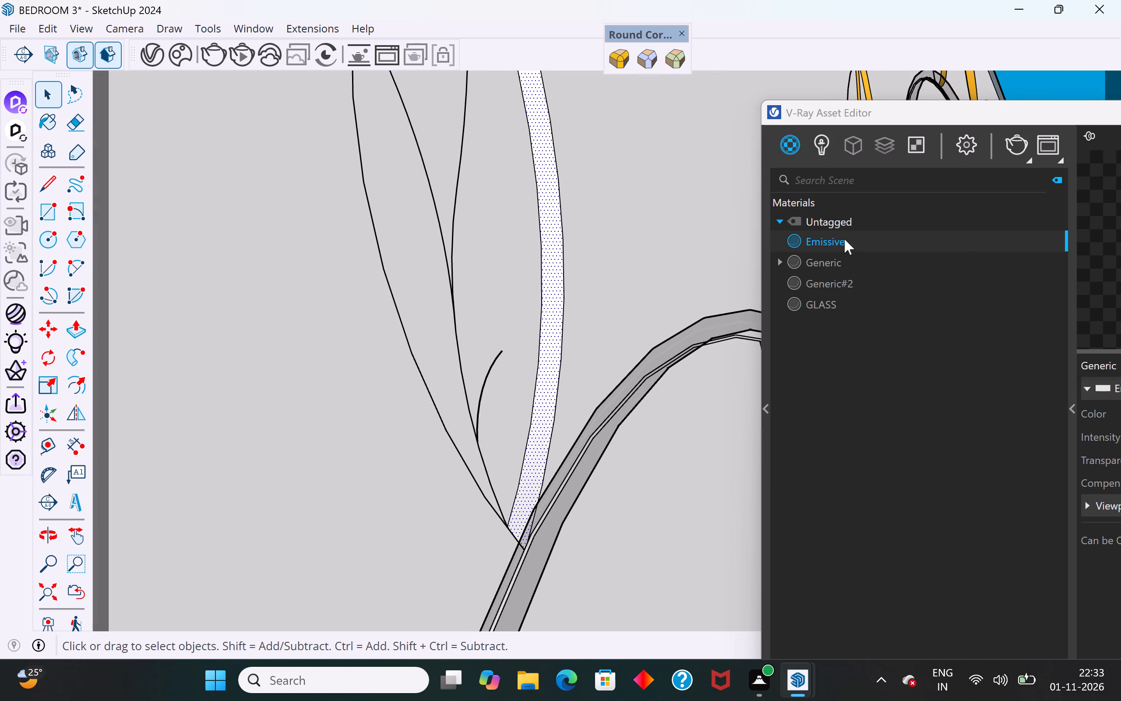
right_click(844, 239)
click(896, 272)
Apply the Emissive material to both midrib wall segments of the fourth leaf on the stem's left side.
scroll(474, 261, down, 5)
middle_drag(607, 287, 115, 315)
scroll(113, 318, down, 1)
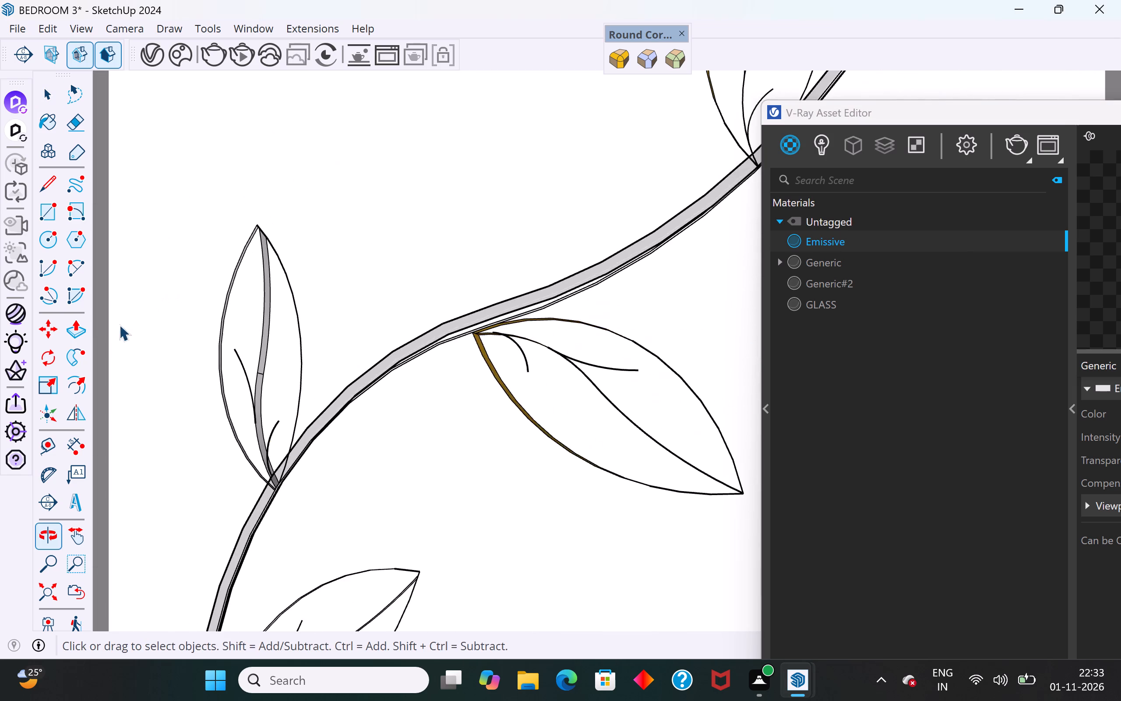
scroll(265, 321, up, 8)
click(265, 321)
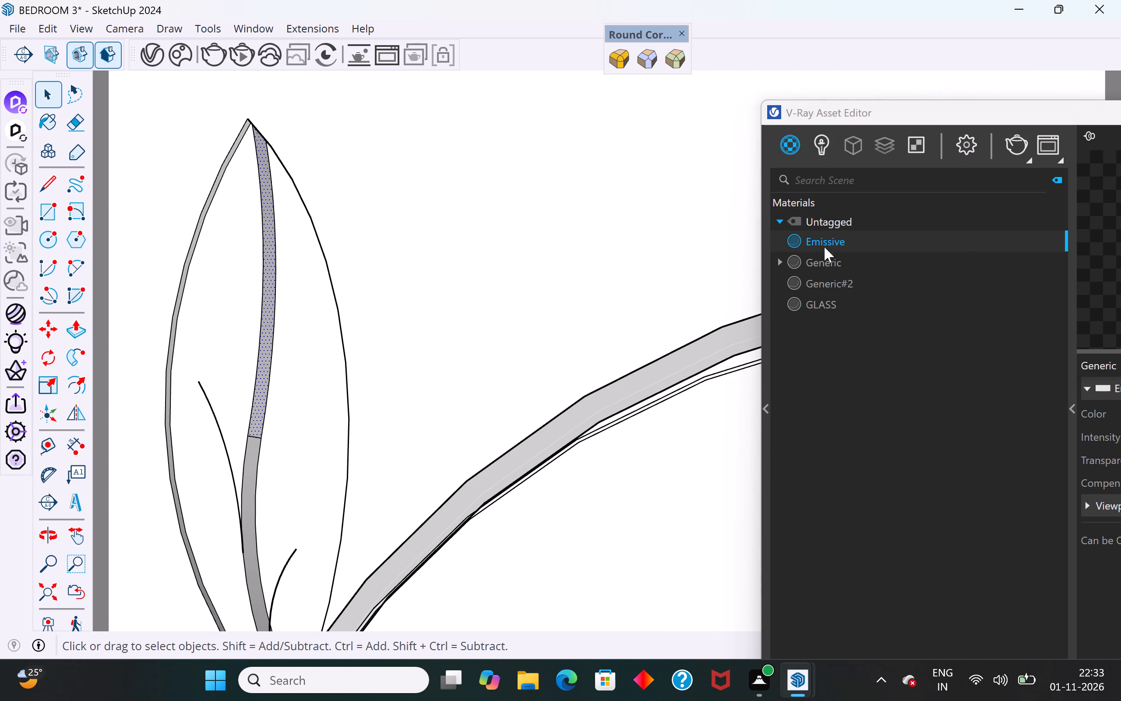
right_click(829, 243)
click(858, 281)
click(255, 462)
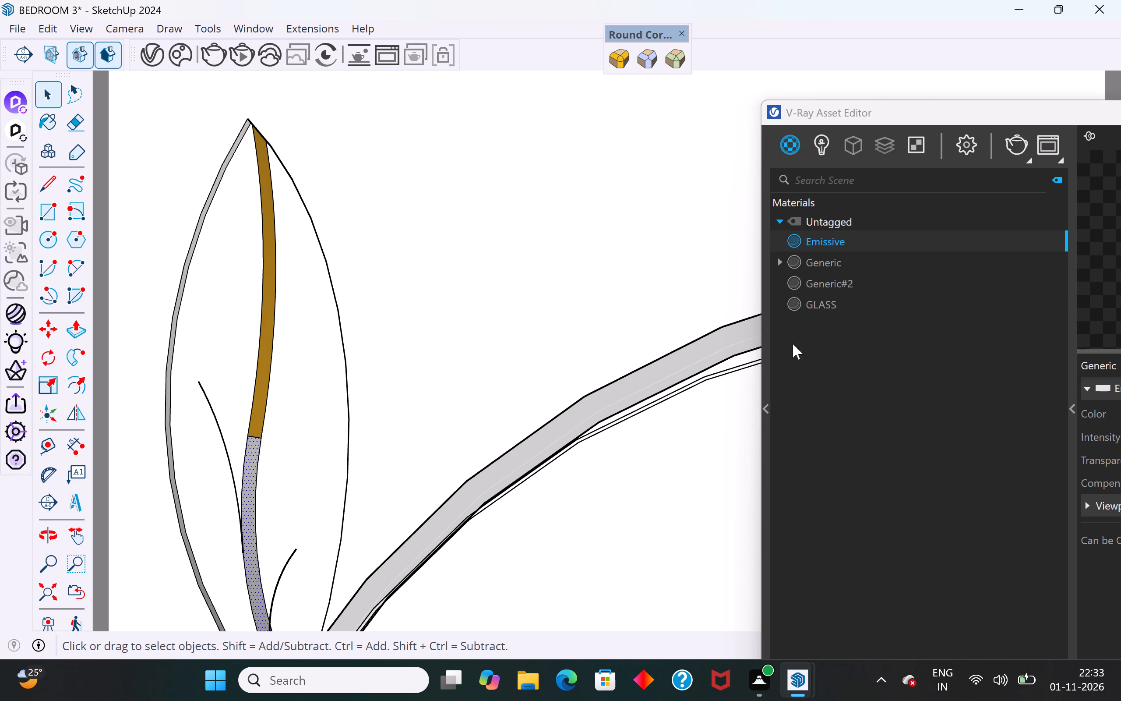
right_click(840, 243)
click(909, 283)
Apply the Emissive material to the outer edge wall of the fourth leaf on the stem's left side.
scroll(561, 248, down, 6)
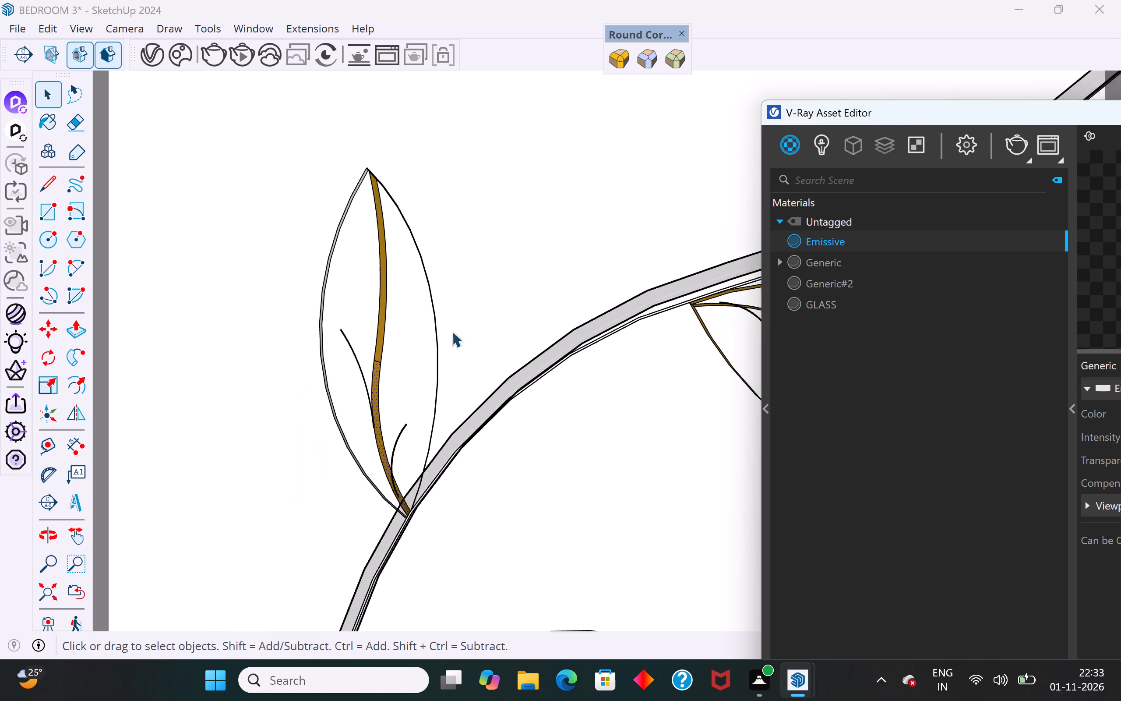
scroll(350, 328, up, 5)
middle_drag(470, 344, 290, 361)
scroll(417, 414, up, 14)
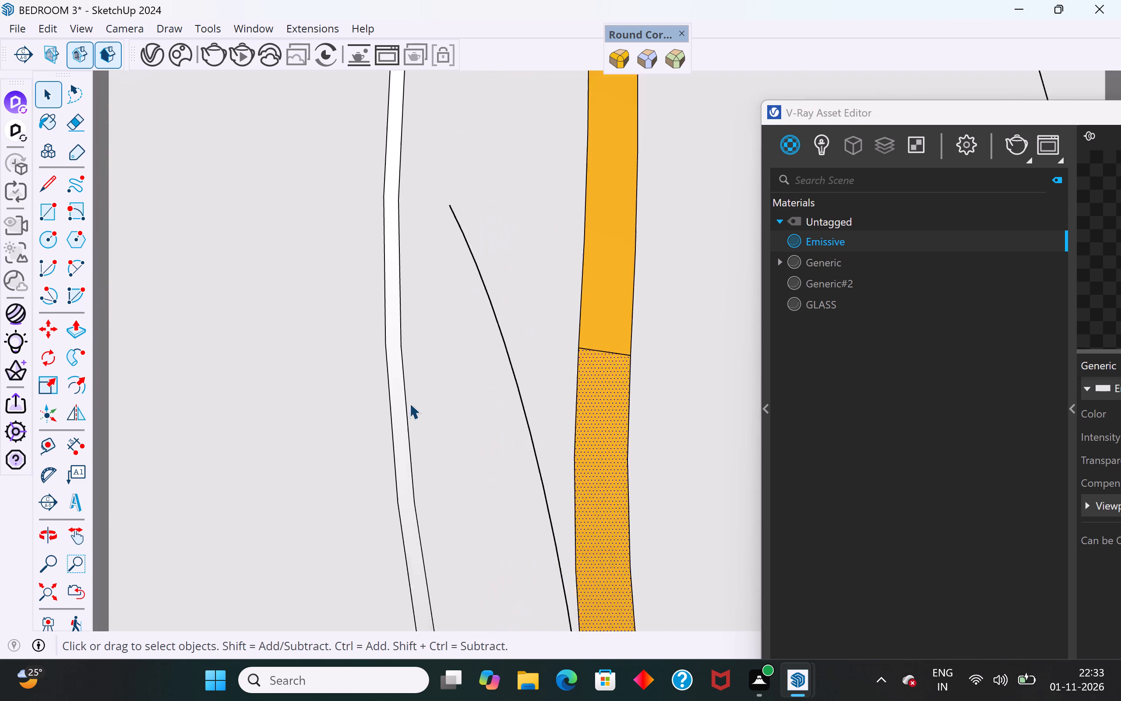
click(391, 324)
right_click(929, 247)
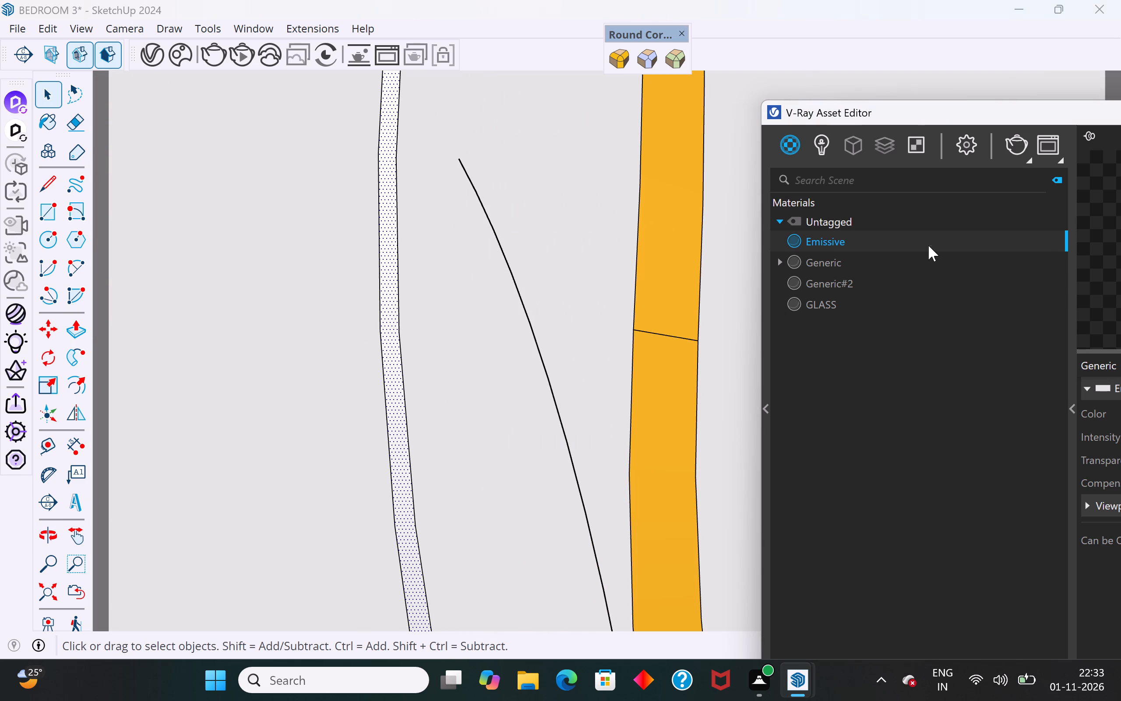
click(956, 282)
Apply the Emissive material to the upper edge wall of the fourth leaf from the top on the stem's right side.
scroll(511, 251, down, 6)
scroll(557, 117, up, 1)
scroll(557, 117, down, 13)
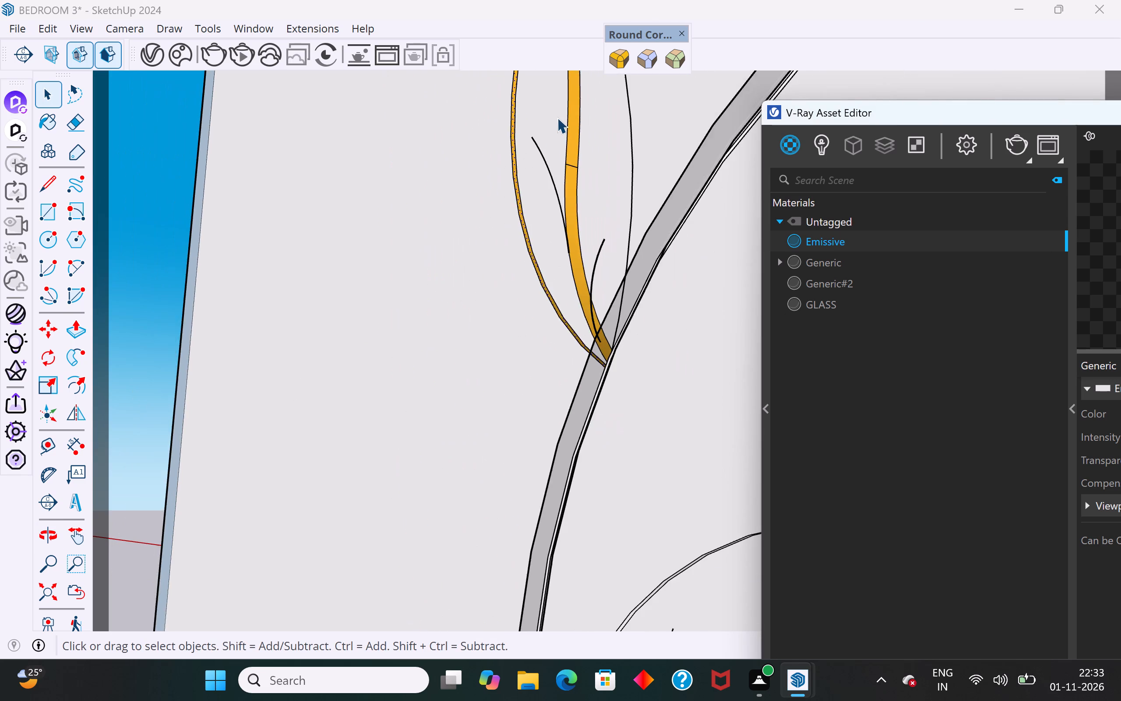
scroll(551, 310, down, 12)
middle_drag(599, 459, 543, 224)
scroll(584, 325, up, 5)
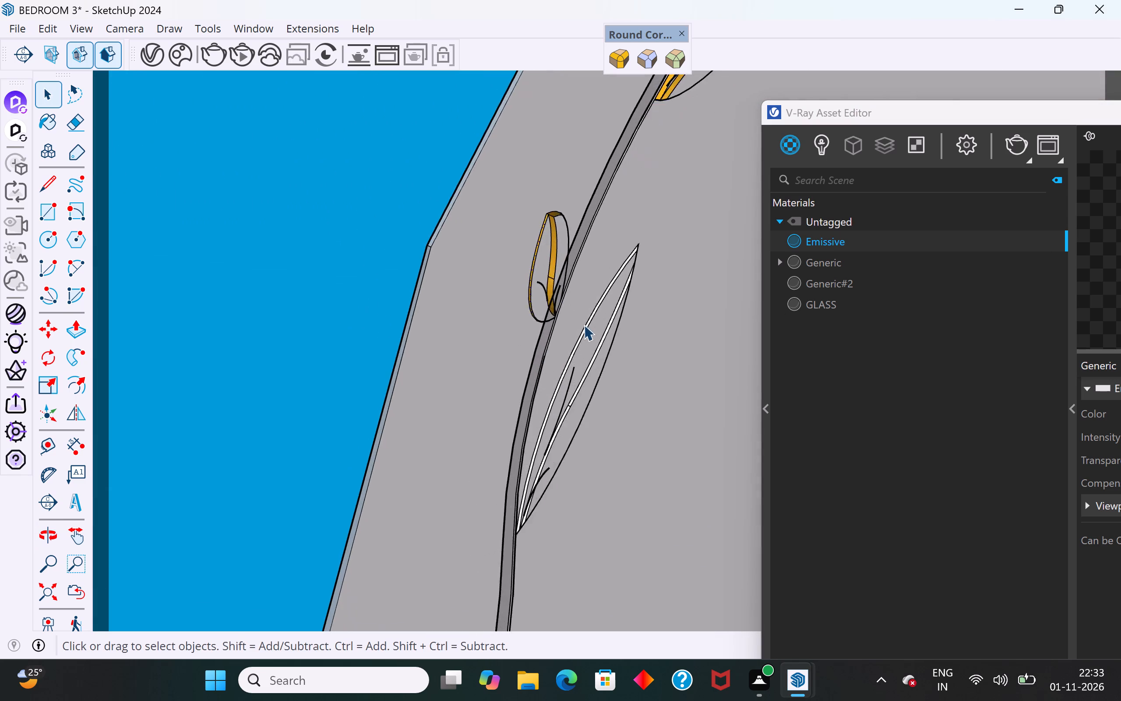
scroll(584, 325, up, 18)
click(587, 298)
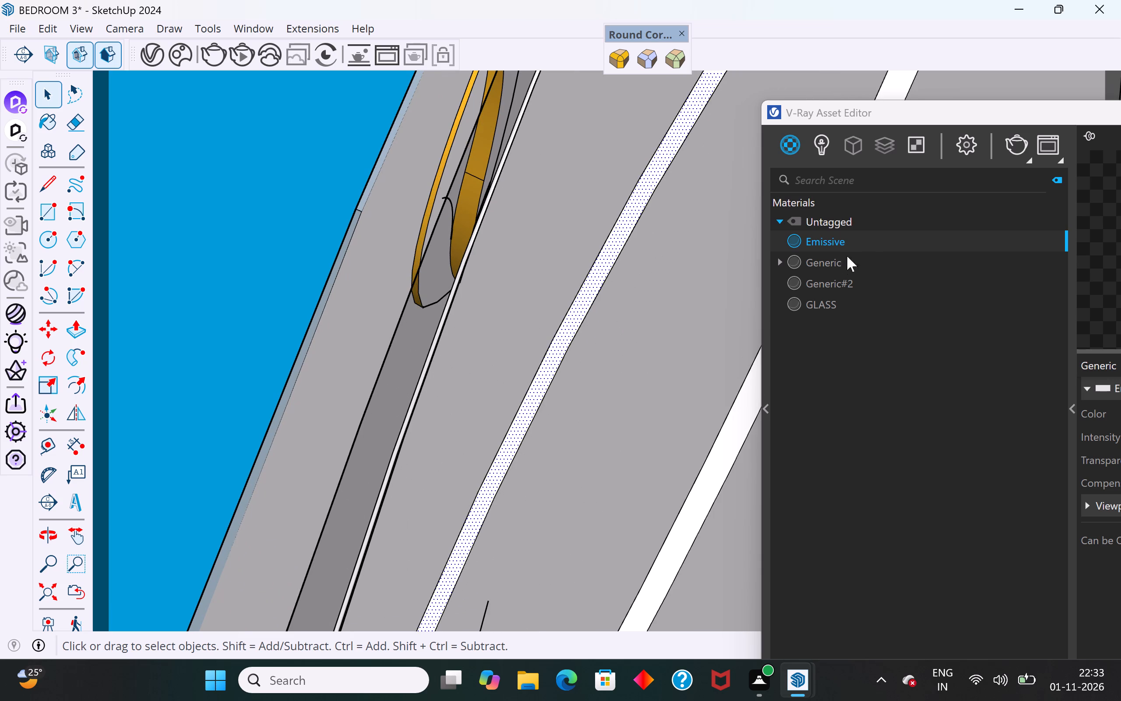
right_click(870, 240)
click(901, 273)
Apply the Emissive material to both midrib wall segments of the fourth leaf on the stem's right side.
scroll(624, 202, down, 10)
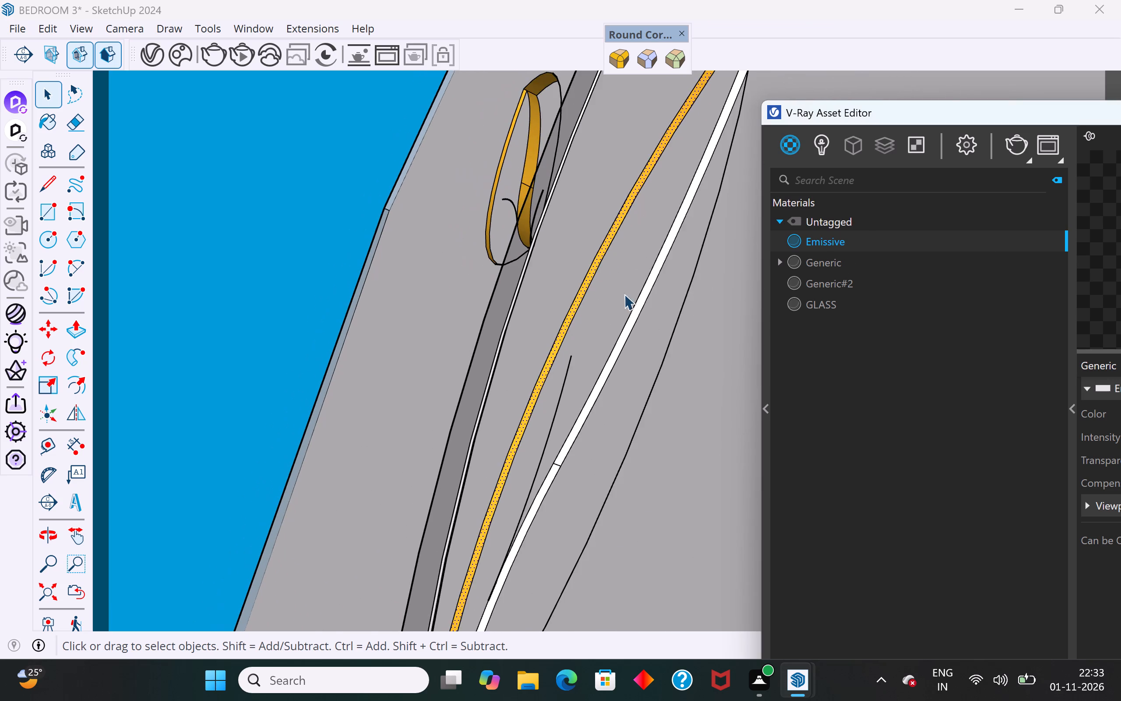
scroll(652, 315, up, 9)
click(647, 281)
right_click(846, 243)
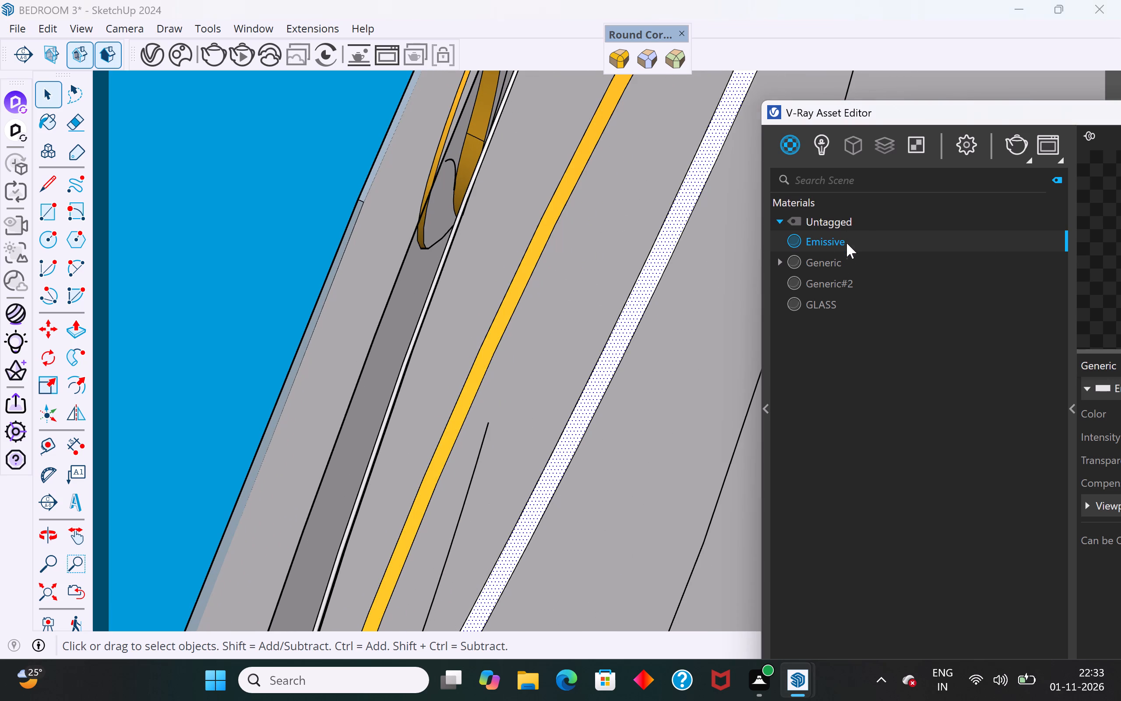
click(903, 287)
scroll(537, 176, down, 12)
scroll(479, 343, up, 3)
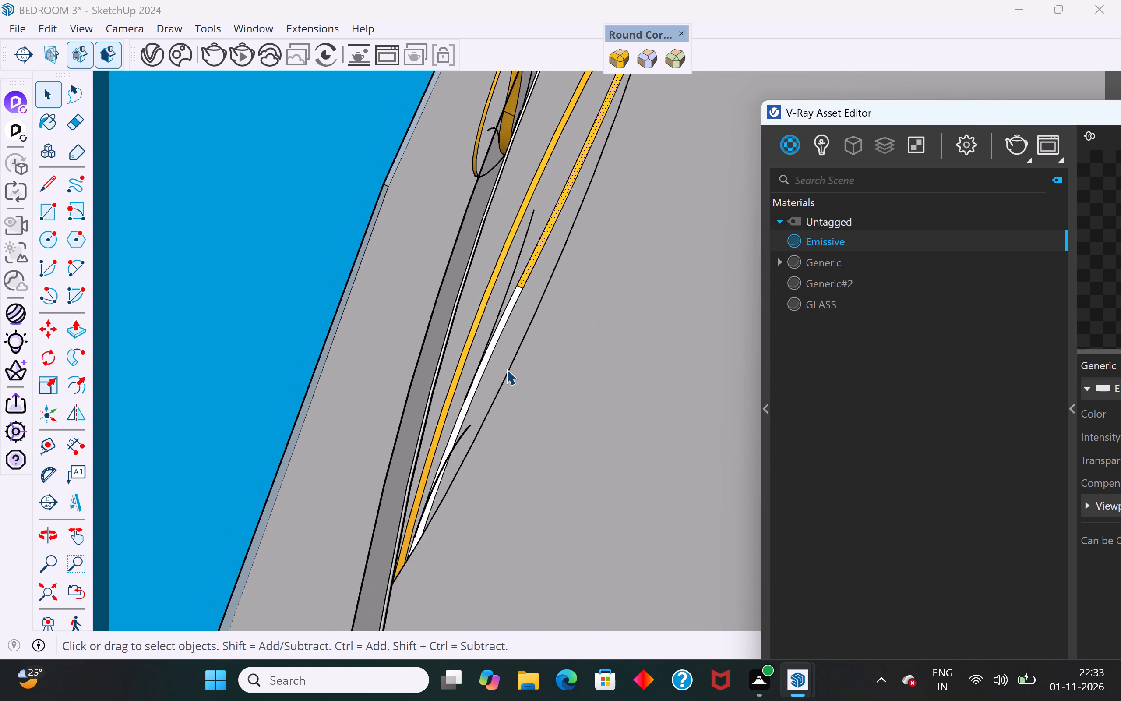
scroll(506, 369, up, 12)
click(512, 269)
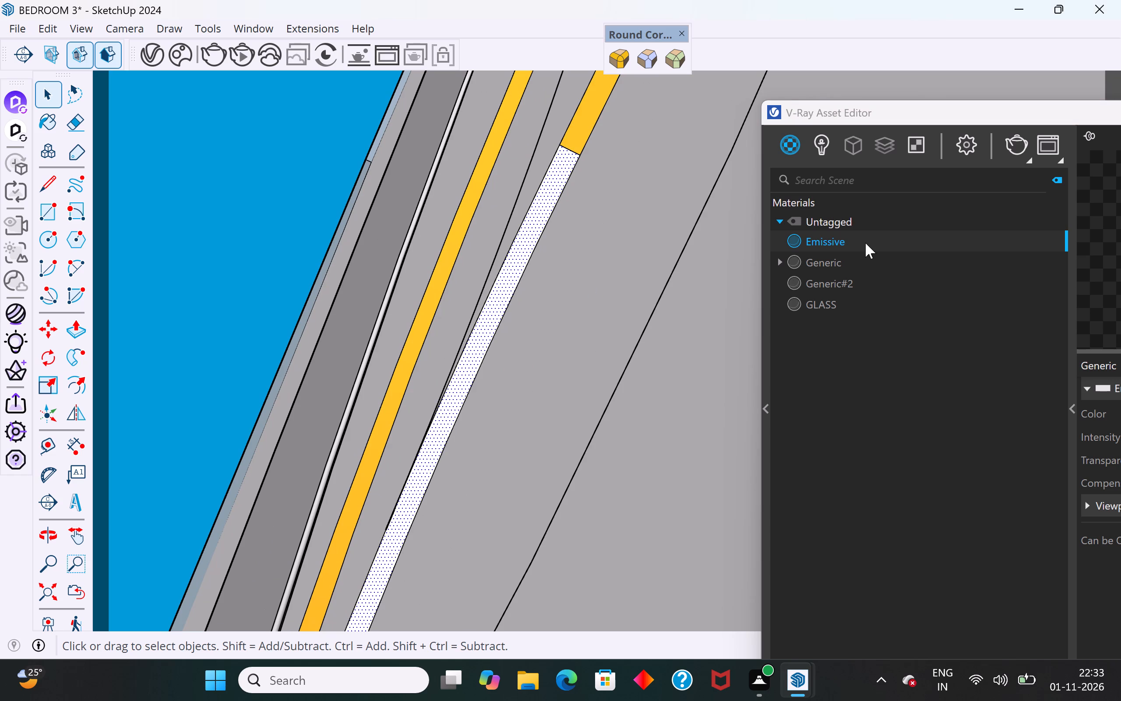
right_click(865, 242)
click(886, 277)
Inspect the leaves along the vine from several angles for recess walls still lacking the Emissive material.
scroll(350, 140, down, 6)
scroll(469, 227, up, 1)
scroll(469, 227, down, 2)
middle_drag(508, 269, 664, 418)
scroll(685, 393, down, 20)
scroll(622, 328, up, 1)
scroll(624, 331, down, 13)
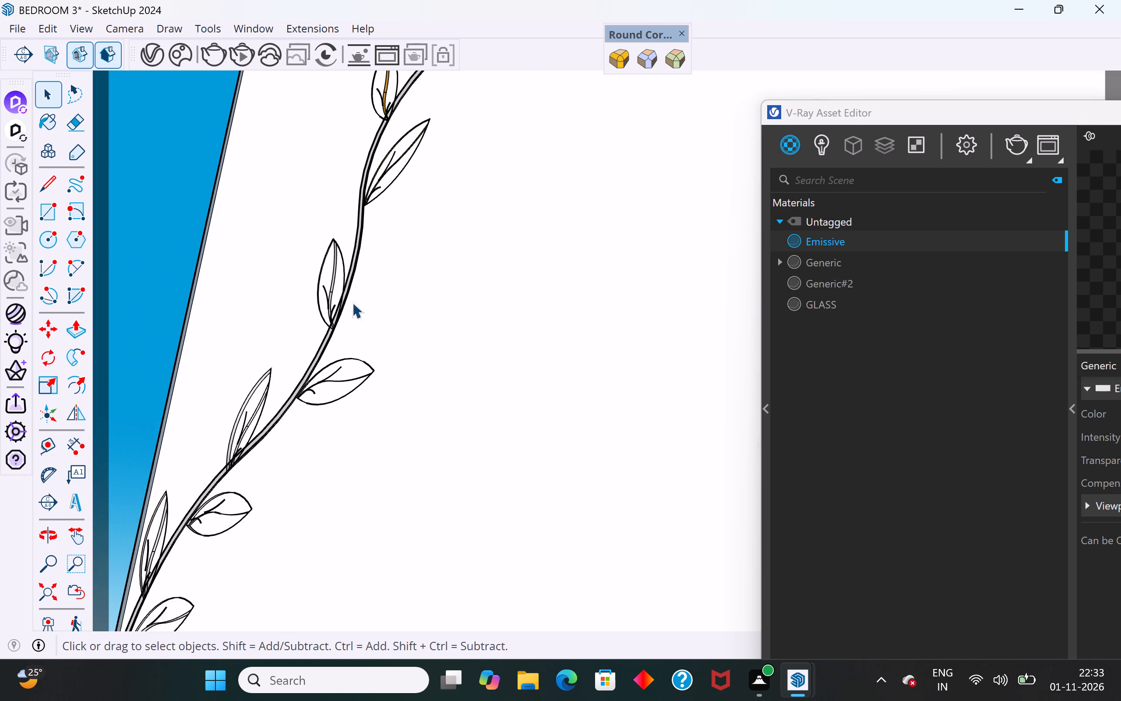
middle_drag(354, 299, 729, 425)
scroll(510, 149, up, 2)
scroll(430, 420, down, 5)
scroll(483, 219, up, 5)
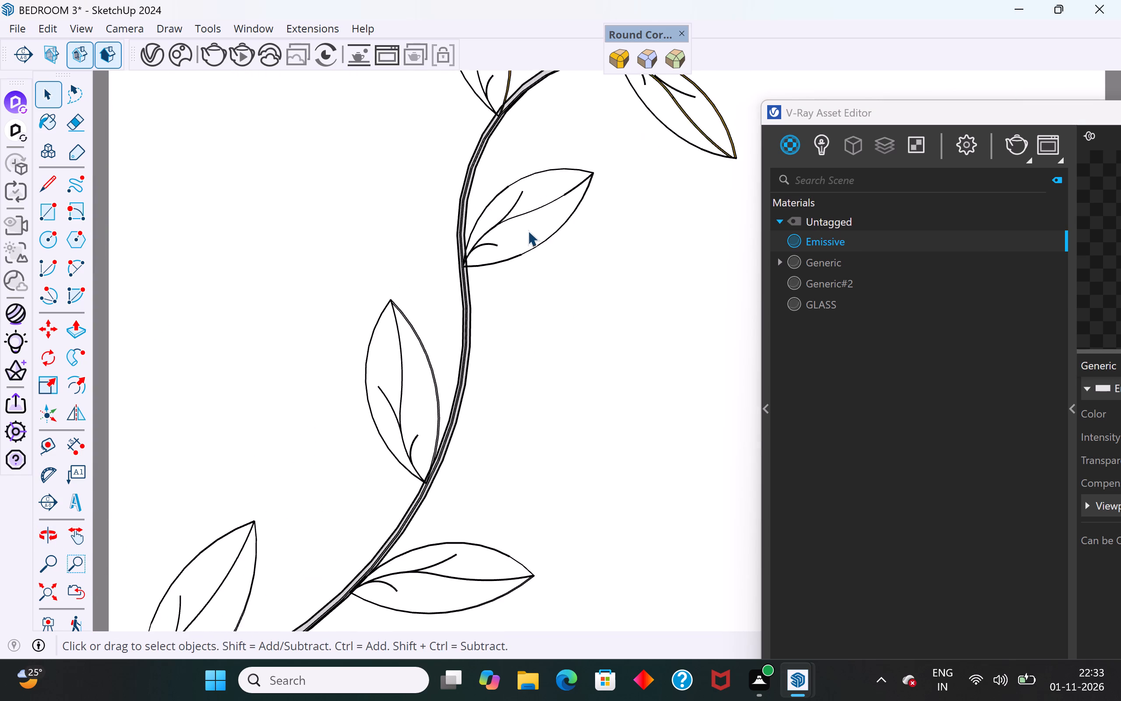
scroll(528, 230, up, 8)
middle_drag(542, 227, 498, 458)
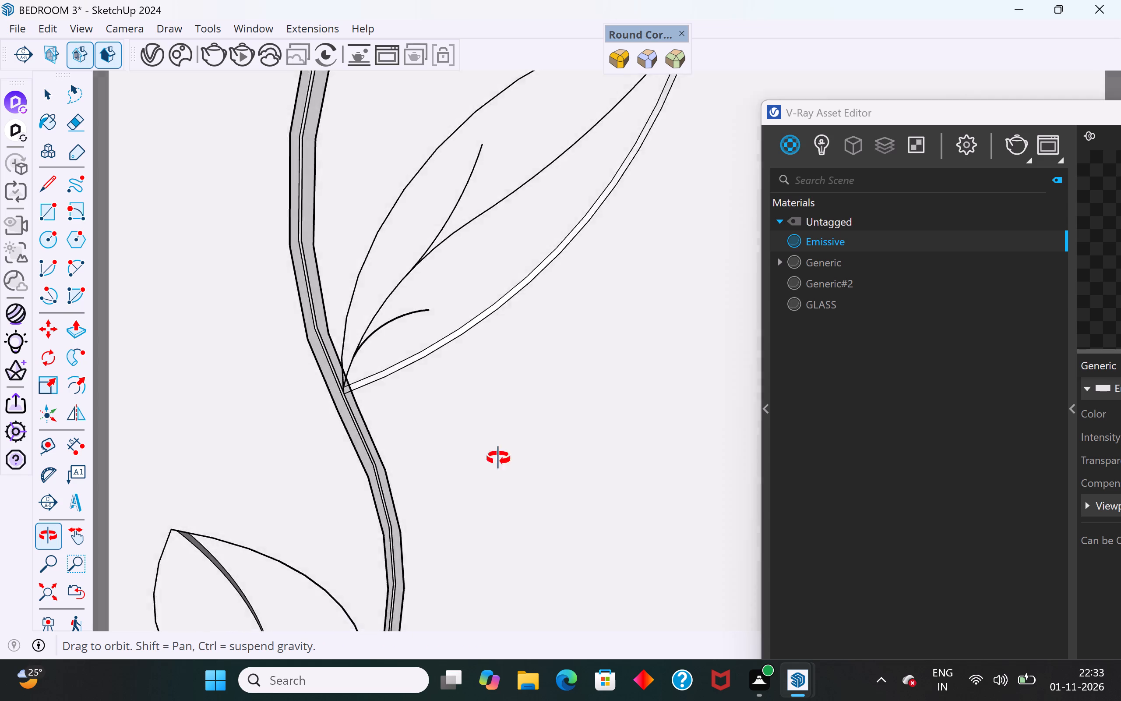
middle_drag(498, 458, 340, 347)
scroll(358, 316, down, 20)
scroll(358, 316, down, 10)
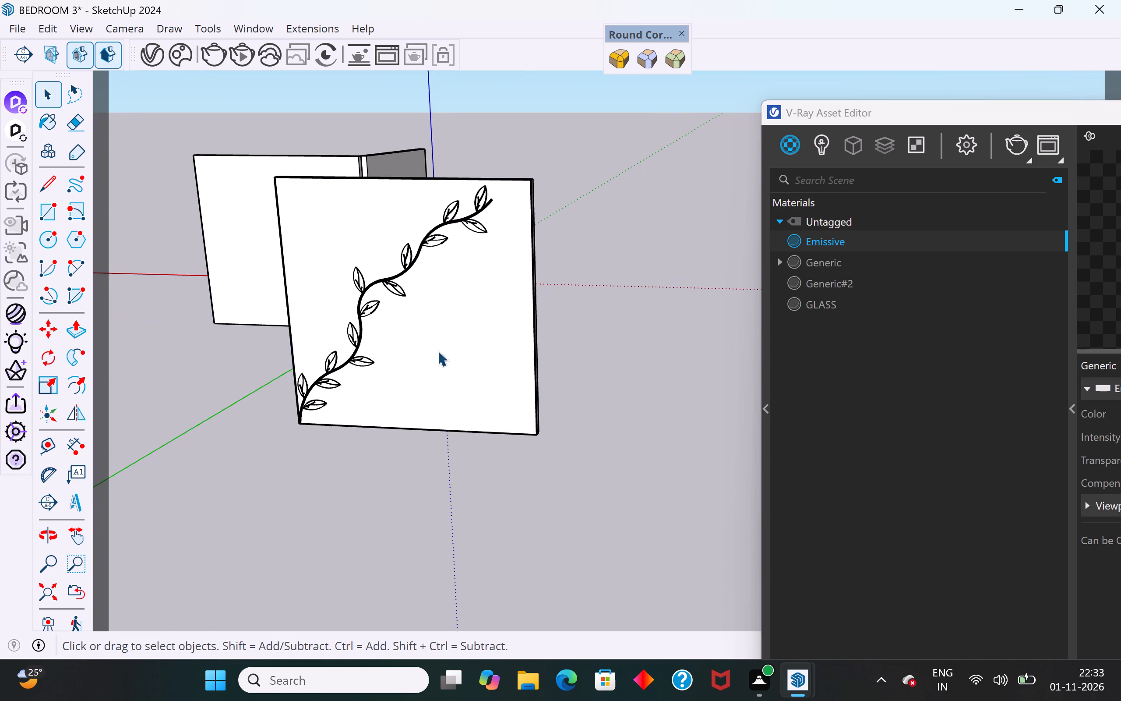
middle_drag(455, 350, 719, 324)
scroll(538, 405, up, 9)
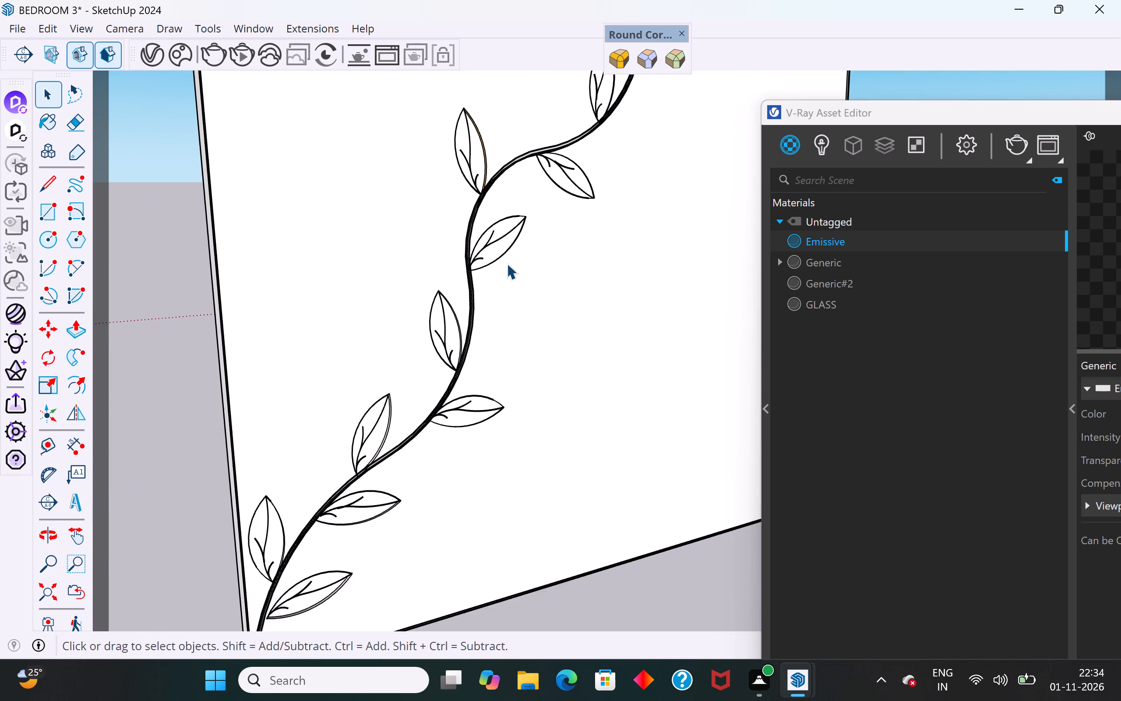
scroll(481, 344, up, 18)
scroll(372, 530, down, 10)
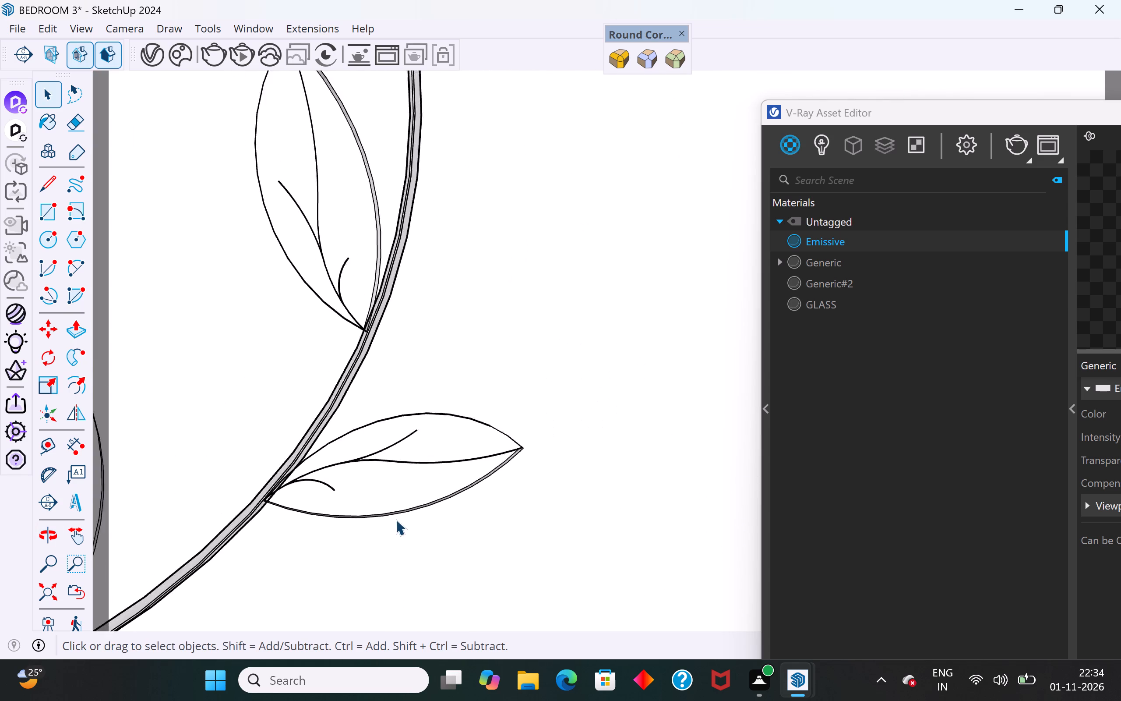
scroll(395, 519, down, 12)
scroll(550, 175, up, 15)
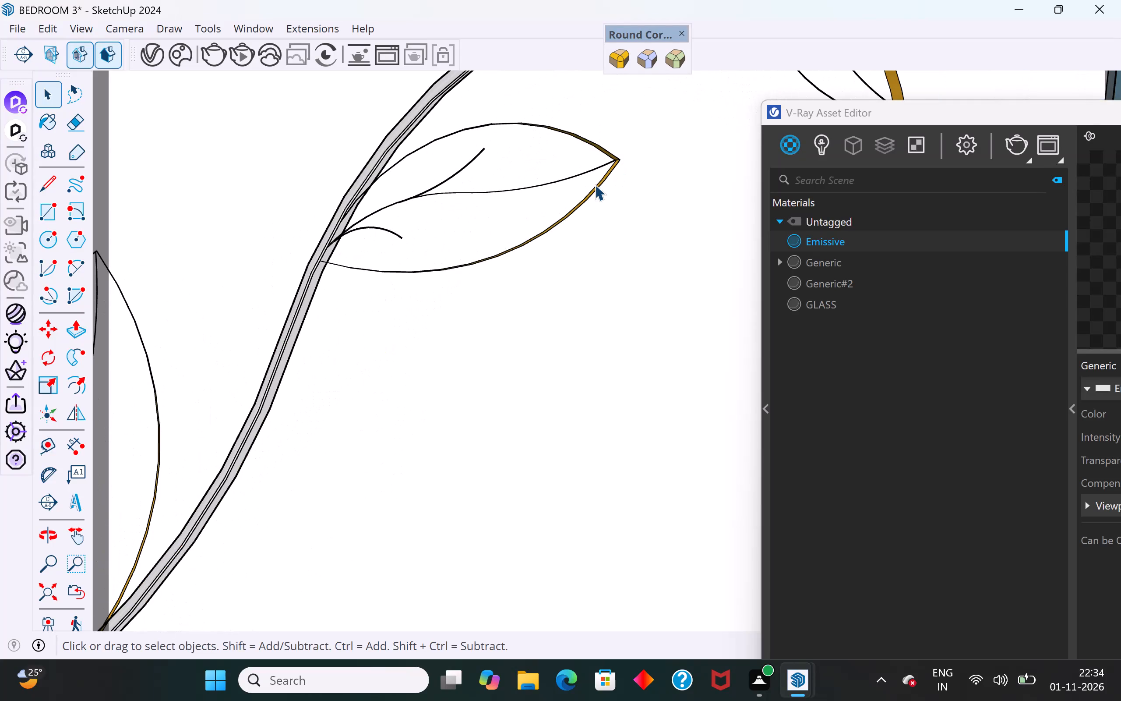
middle_drag(552, 208, 460, 81)
middle_drag(473, 250, 437, 114)
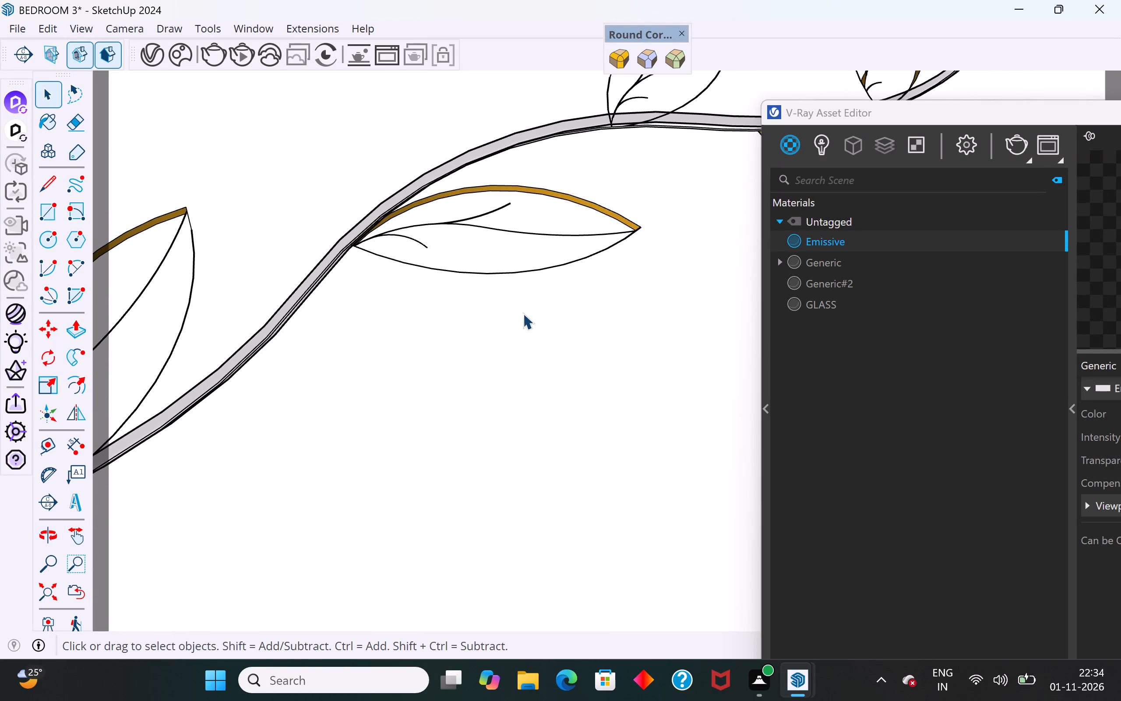
middle_drag(522, 312, 603, 630)
middle_drag(516, 364, 423, 251)
scroll(603, 296, down, 4)
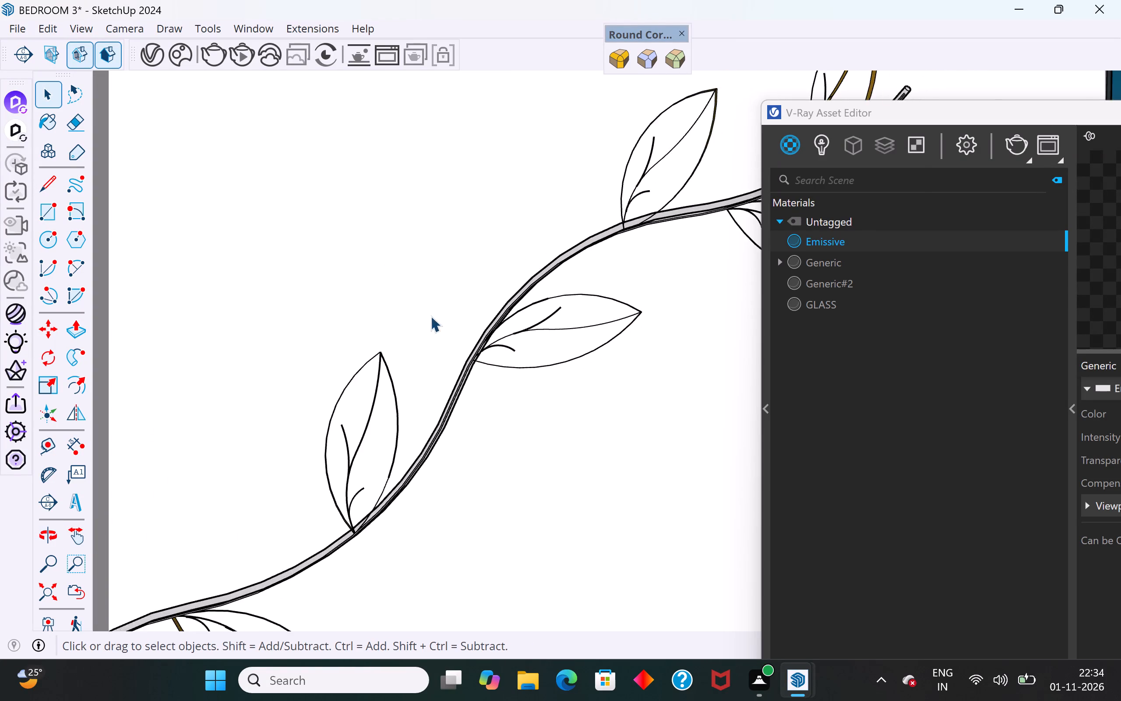
Examine the leaves along the middle of the vine from several angles for recess walls without the Emissive material.
scroll(430, 316, down, 6)
scroll(419, 421, up, 14)
middle_drag(370, 515, 422, 490)
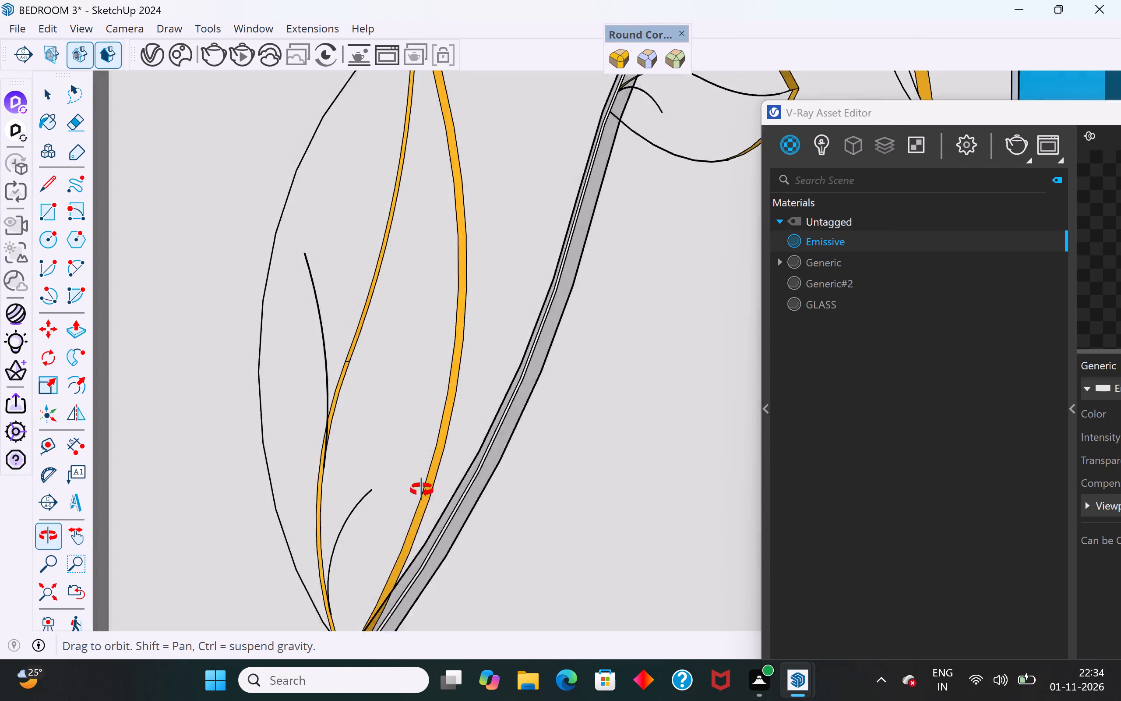
middle_drag(422, 490, 135, 360)
scroll(494, 315, down, 11)
scroll(295, 531, up, 5)
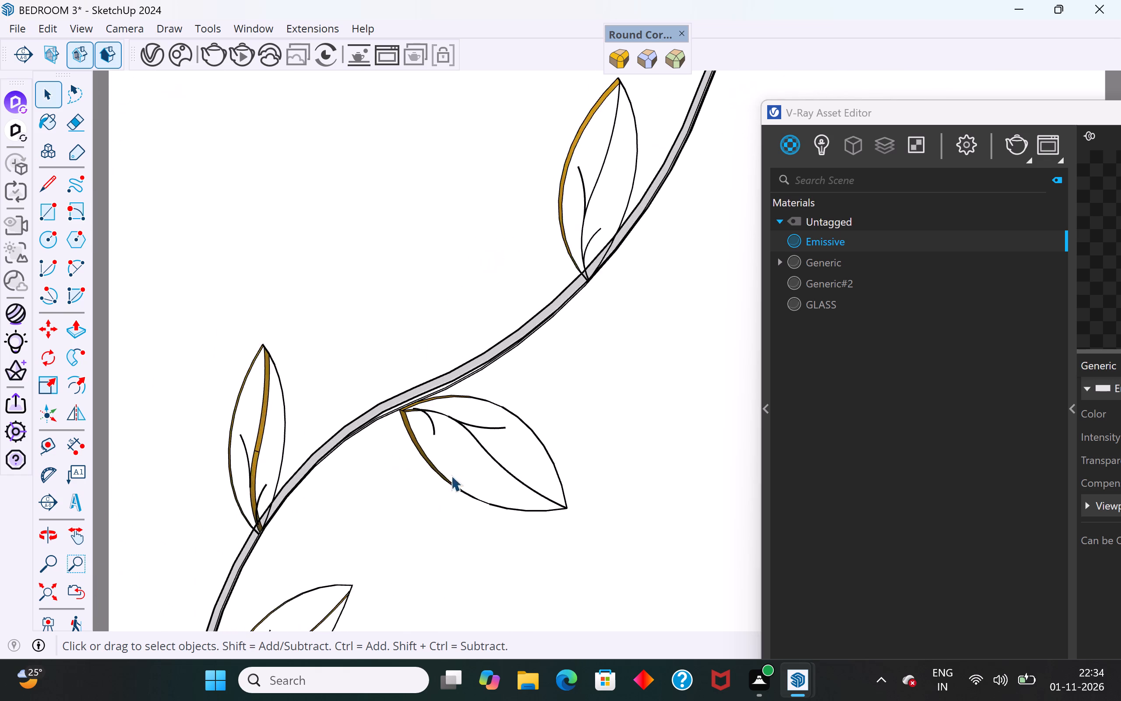
scroll(451, 475, up, 3)
scroll(626, 346, down, 10)
scroll(449, 325, down, 6)
middle_drag(476, 450, 582, 612)
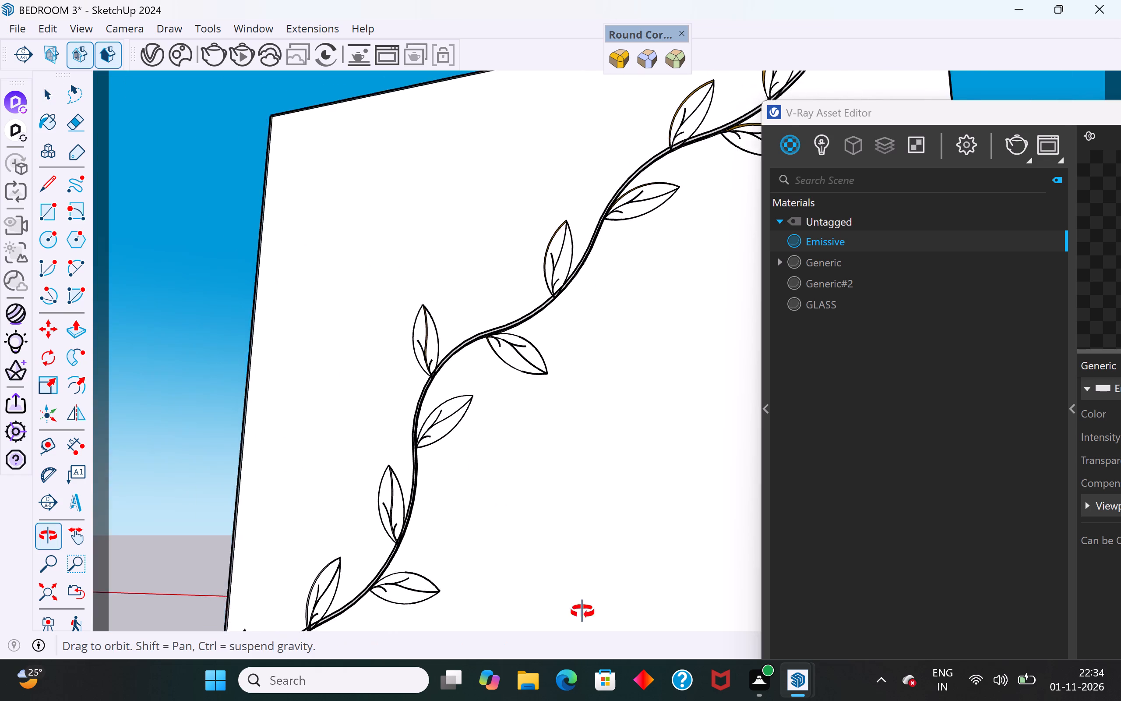
middle_drag(582, 612, 658, 669)
Apply the Emissive material to the lower edge wall of the fourth leaf on the stem's right side.
scroll(431, 469, up, 20)
scroll(431, 469, up, 4)
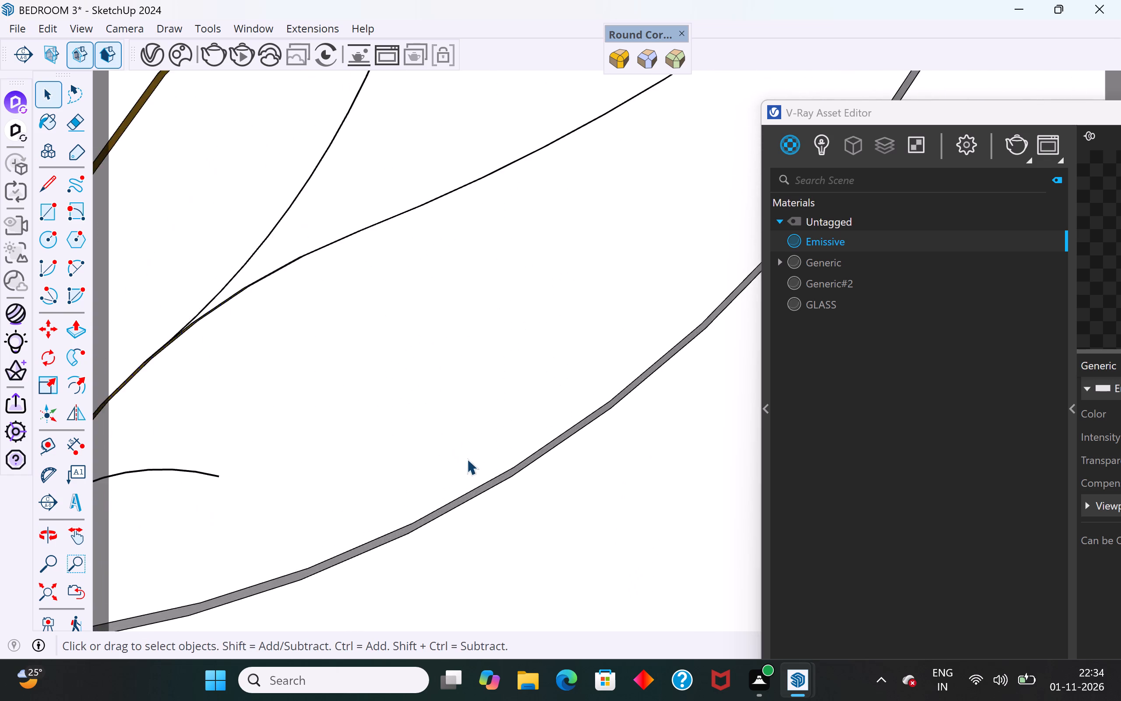
scroll(467, 459, up, 4)
middle_drag(489, 464, 550, 556)
click(564, 428)
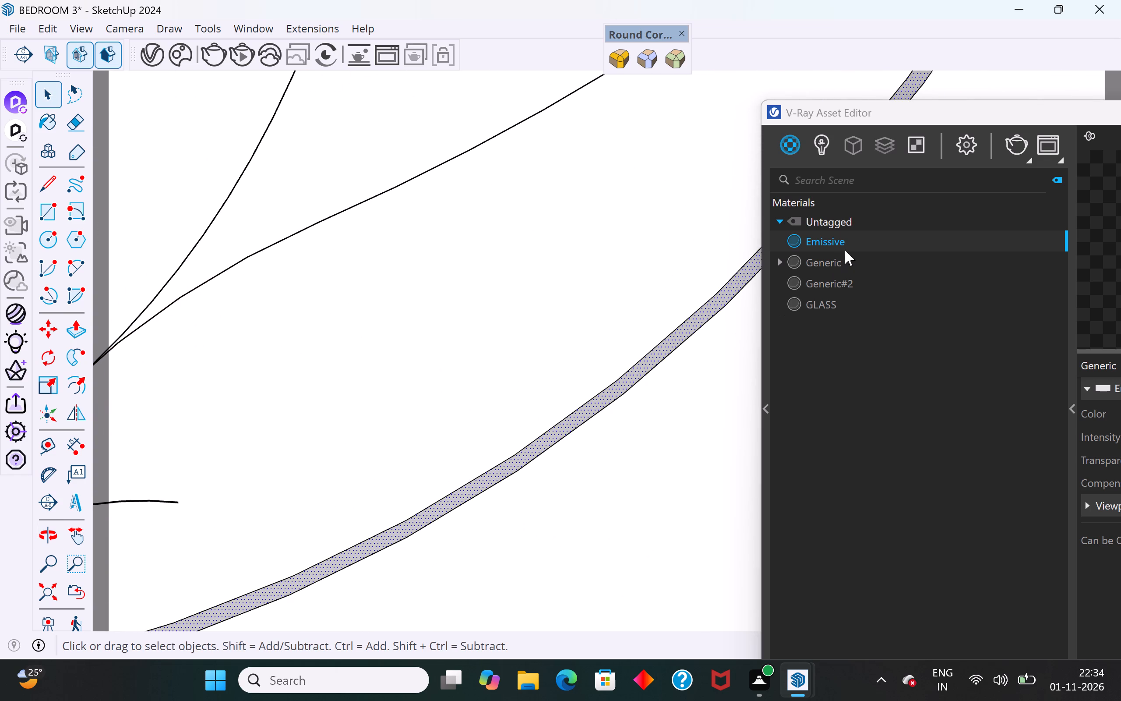
right_click(851, 241)
click(895, 279)
Apply the Emissive material to the lower midrib wall segment of the fifth leaf on the stem's left side.
scroll(613, 282, down, 11)
middle_drag(568, 318, 539, 320)
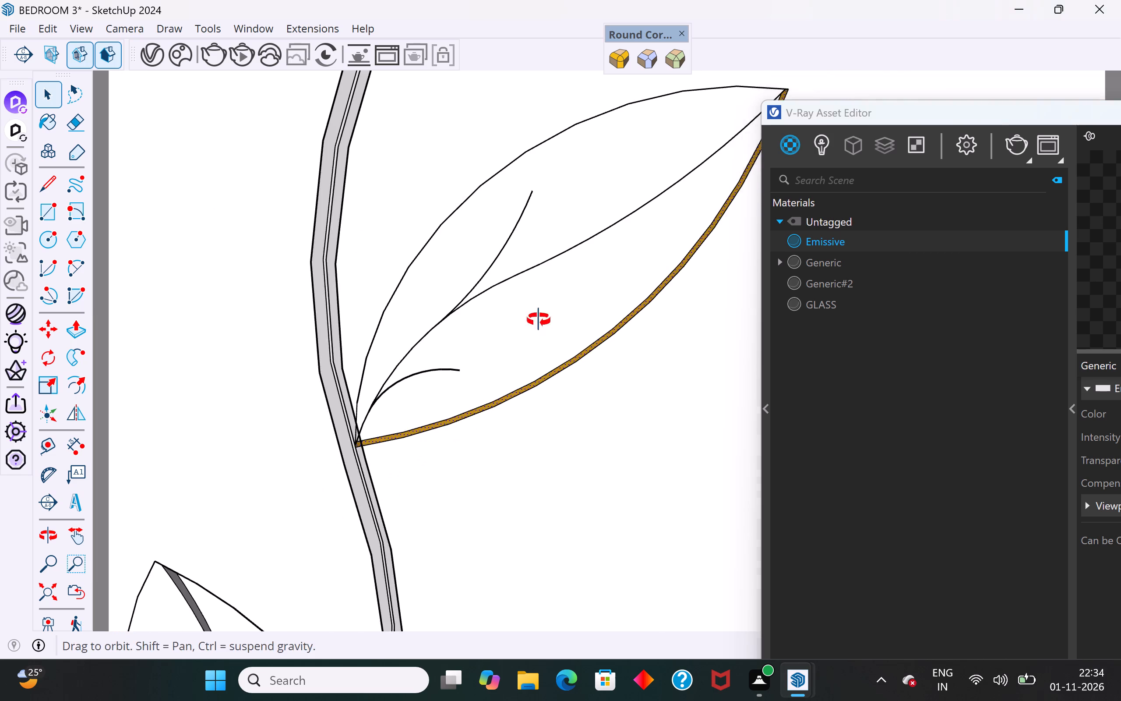
middle_drag(539, 320, 300, 184)
middle_drag(588, 284, 614, 436)
scroll(620, 304, down, 3)
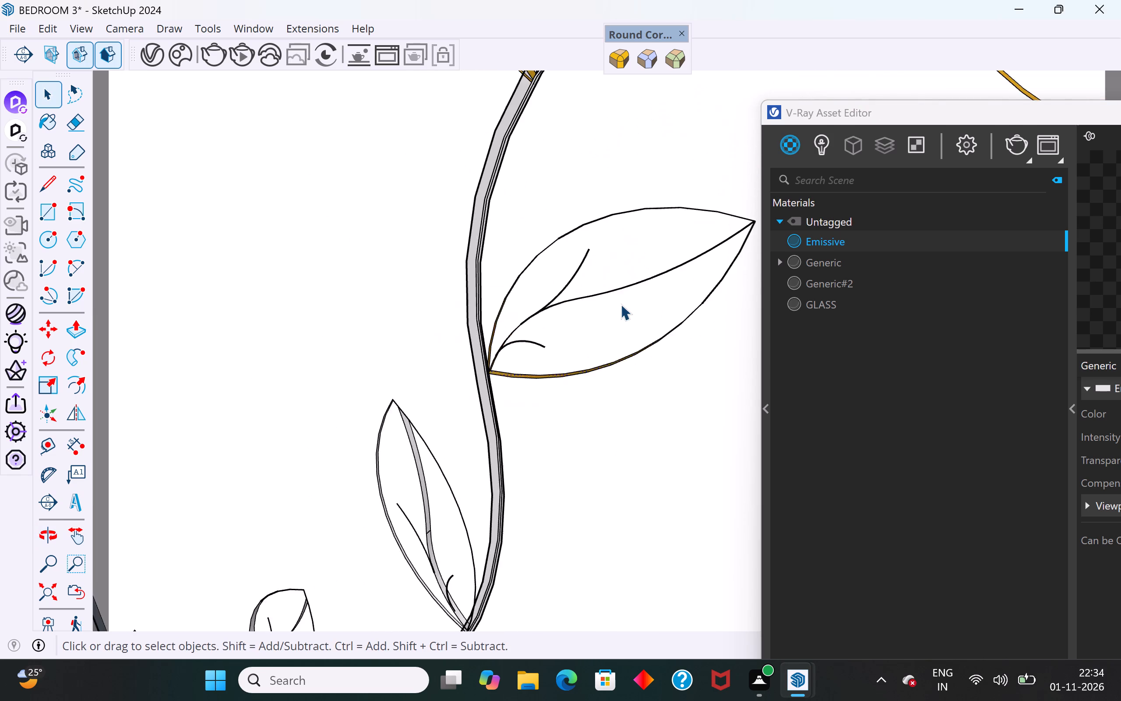
scroll(620, 304, down, 8)
scroll(477, 511, up, 18)
click(547, 416)
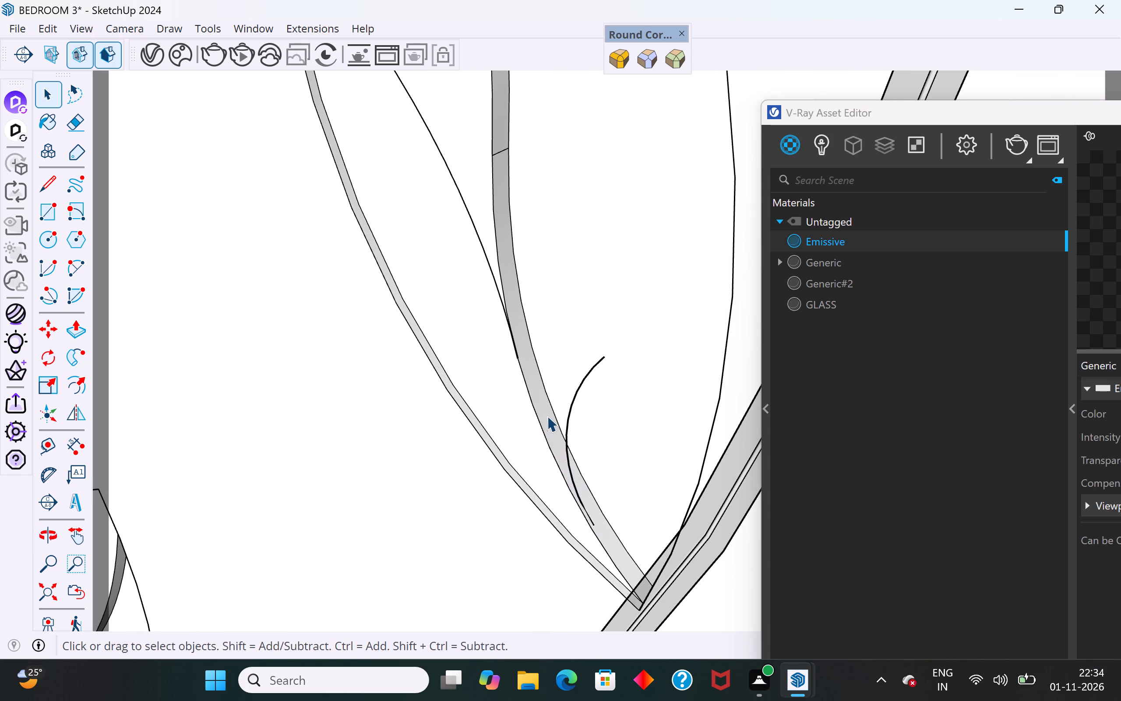
right_click(930, 237)
click(962, 277)
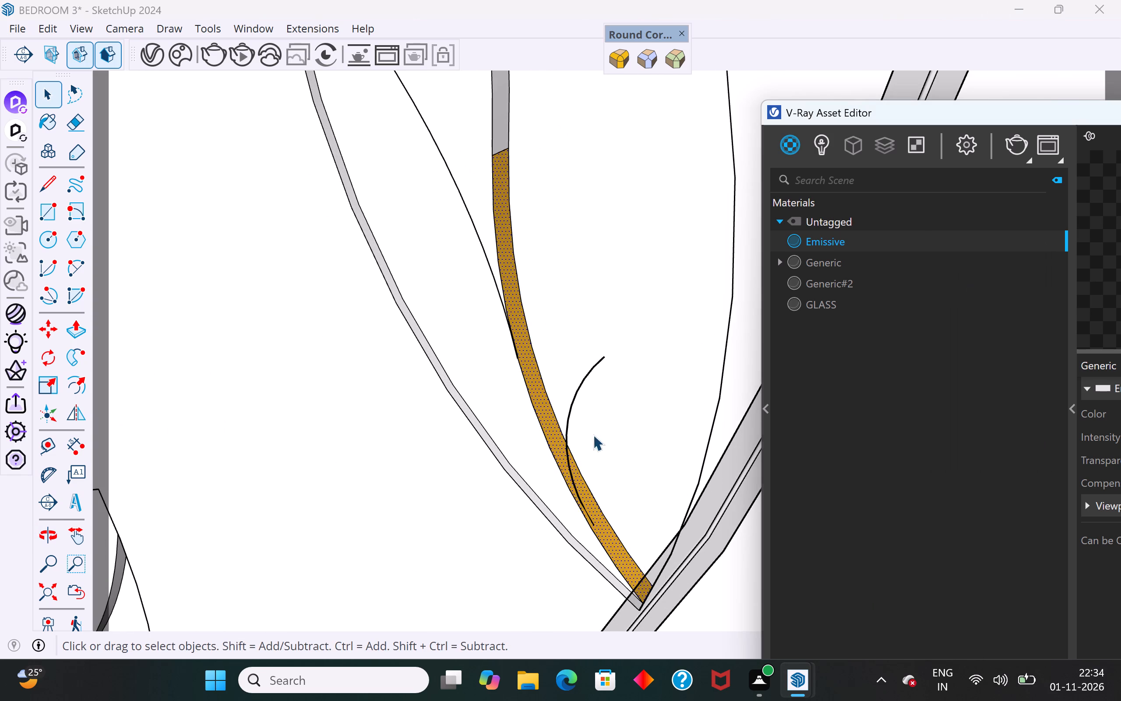
Apply the Emissive material to the outer edge wall of the fifth leaf on the stem's left side.
scroll(494, 488, up, 9)
click(519, 469)
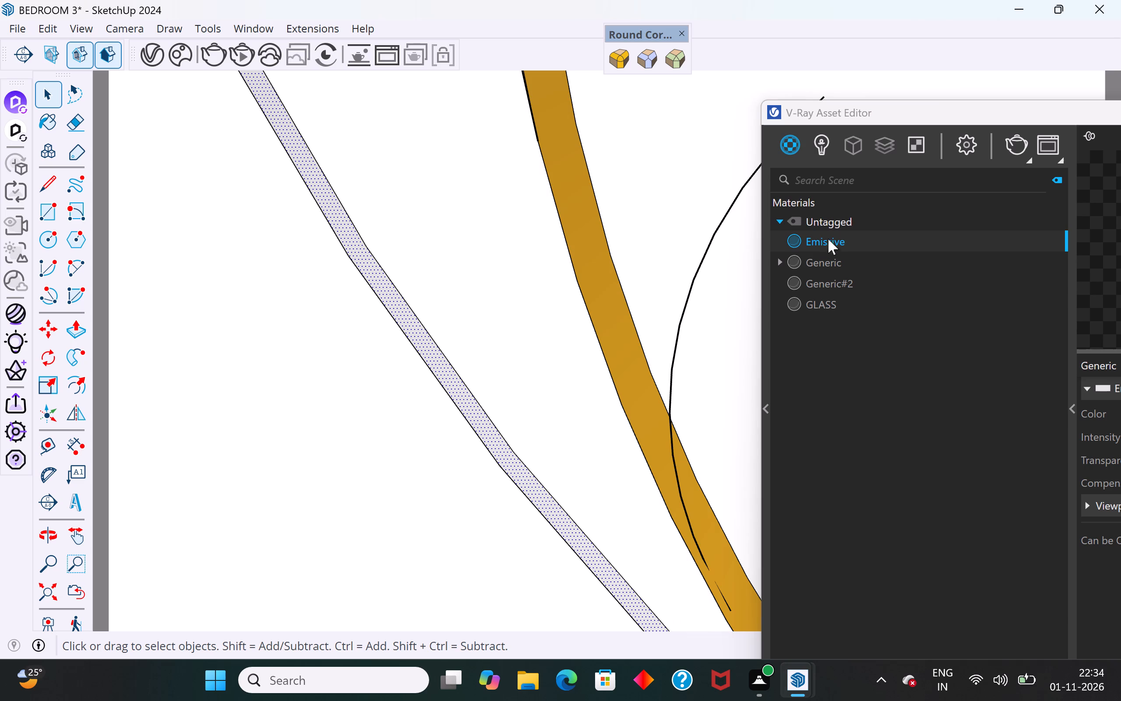
right_click(832, 237)
click(884, 275)
Apply the Emissive material to the upper midrib wall segment of the fifth leaf on the stem's left side.
scroll(492, 410, down, 18)
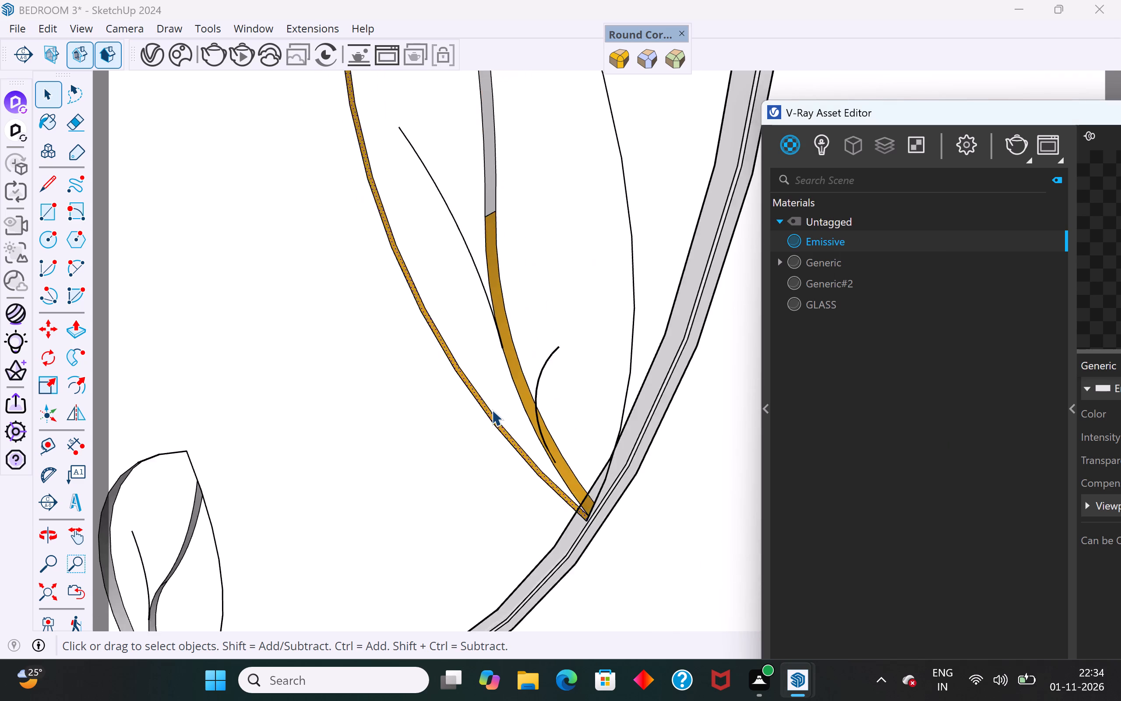
scroll(492, 410, down, 3)
middle_drag(492, 410, 462, 442)
scroll(502, 276, up, 9)
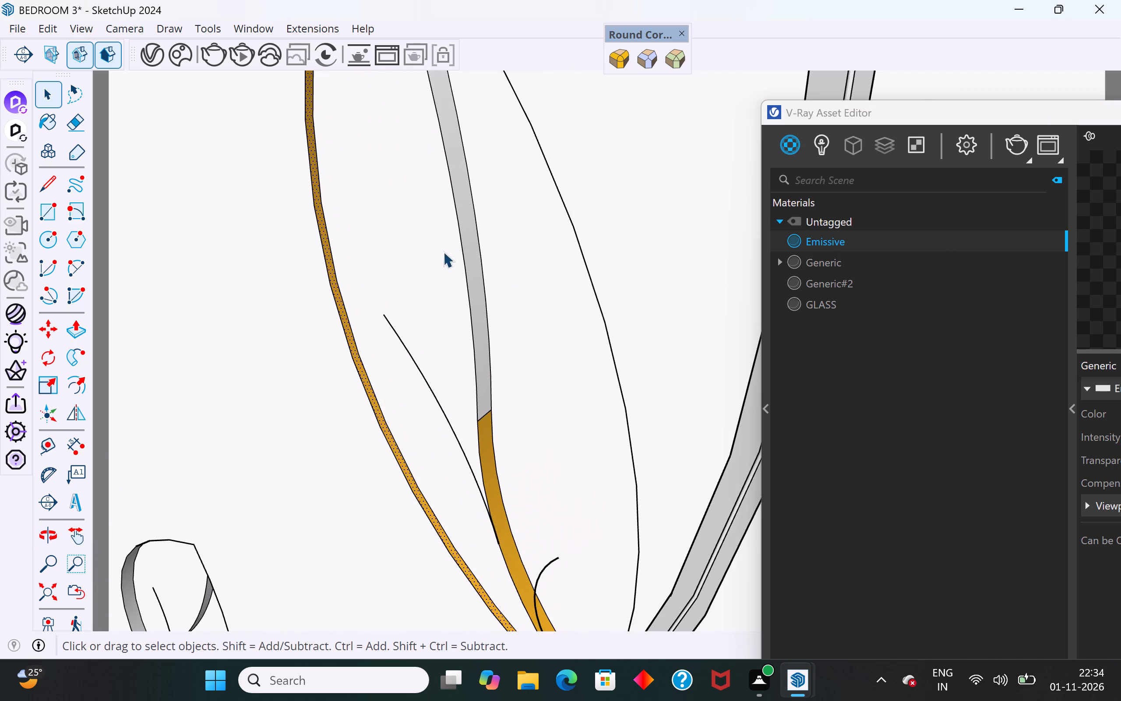
click(469, 241)
right_click(824, 248)
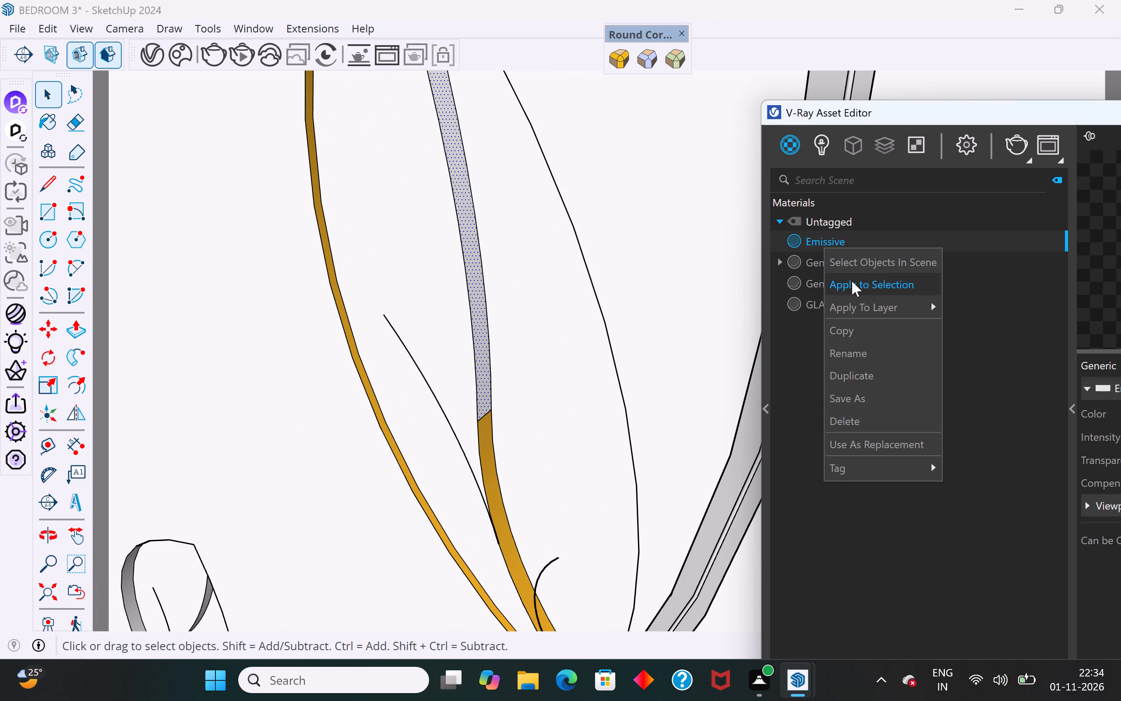
click(852, 281)
Apply the Emissive material to the stem-side edge wall of the fifth leaf on the stem's left side.
scroll(363, 418, down, 7)
middle_drag(356, 458, 737, 414)
scroll(197, 386, down, 9)
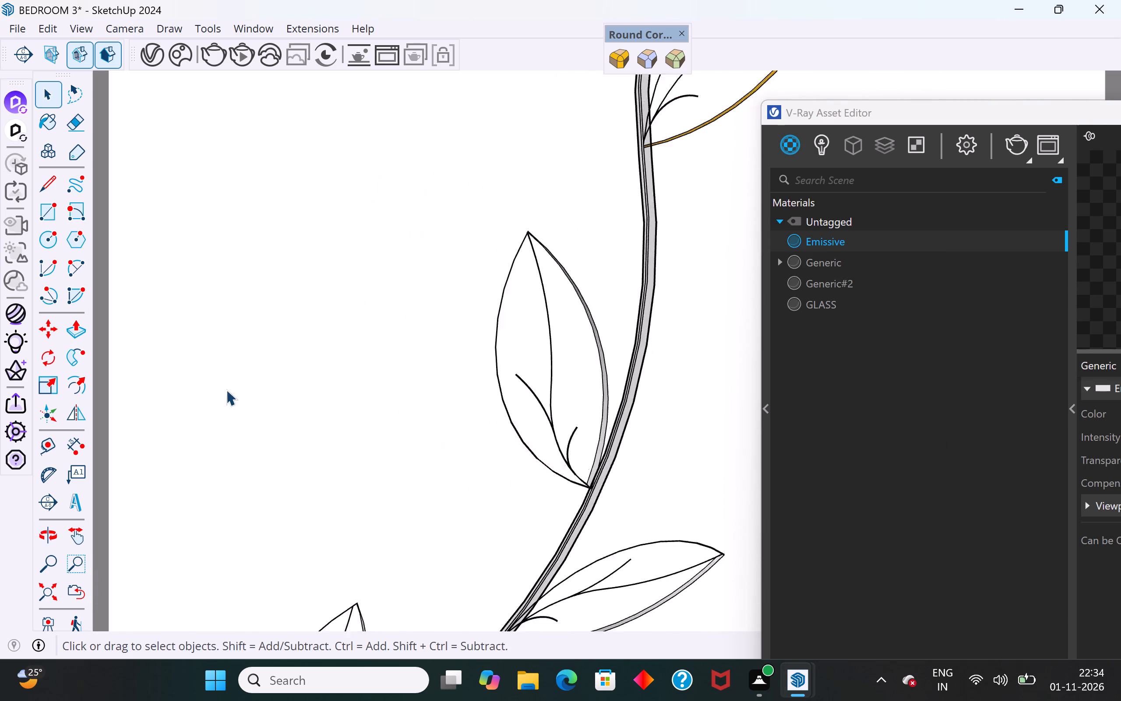
scroll(226, 389, down, 2)
middle_drag(443, 429, 635, 394)
scroll(537, 385, up, 12)
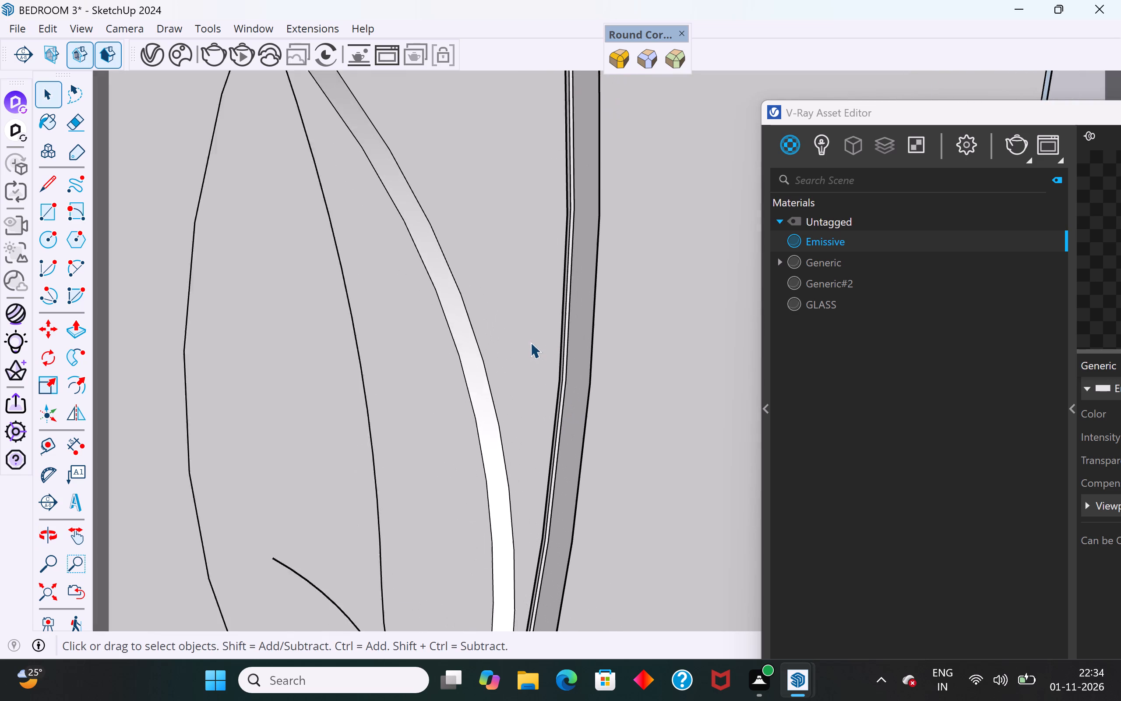
scroll(530, 342, up, 1)
click(471, 394)
right_click(866, 243)
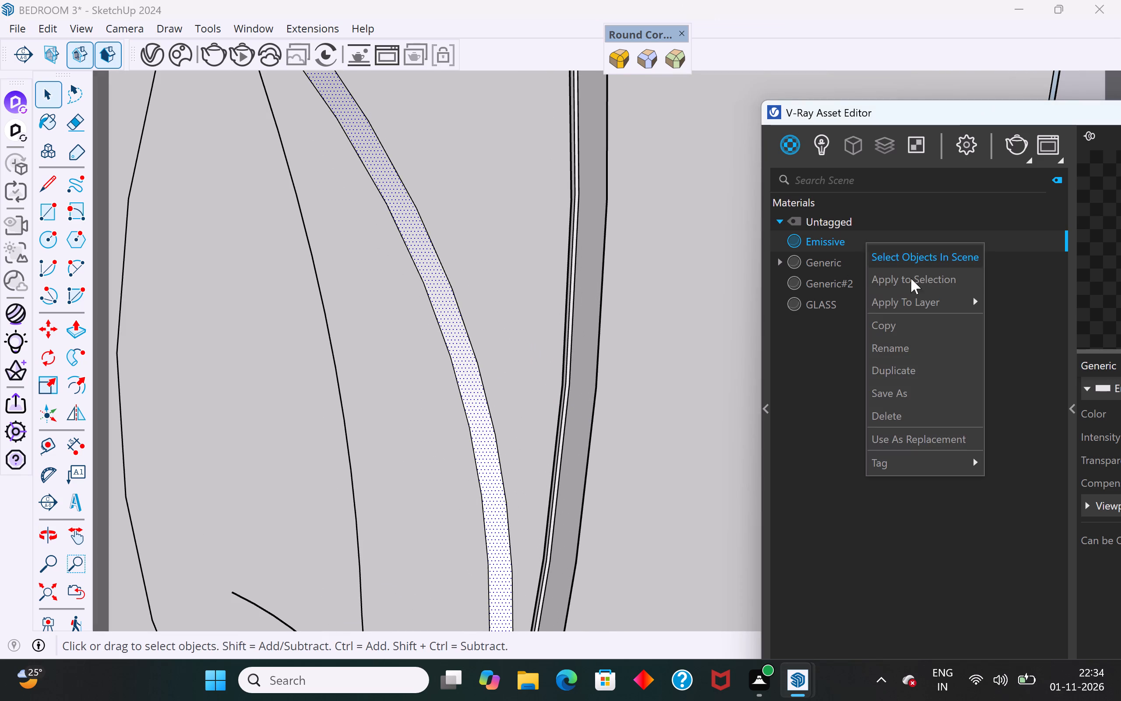
click(925, 281)
Apply the Emissive material to the lower edge wall of the fifth leaf on the stem's right side.
scroll(610, 270, down, 13)
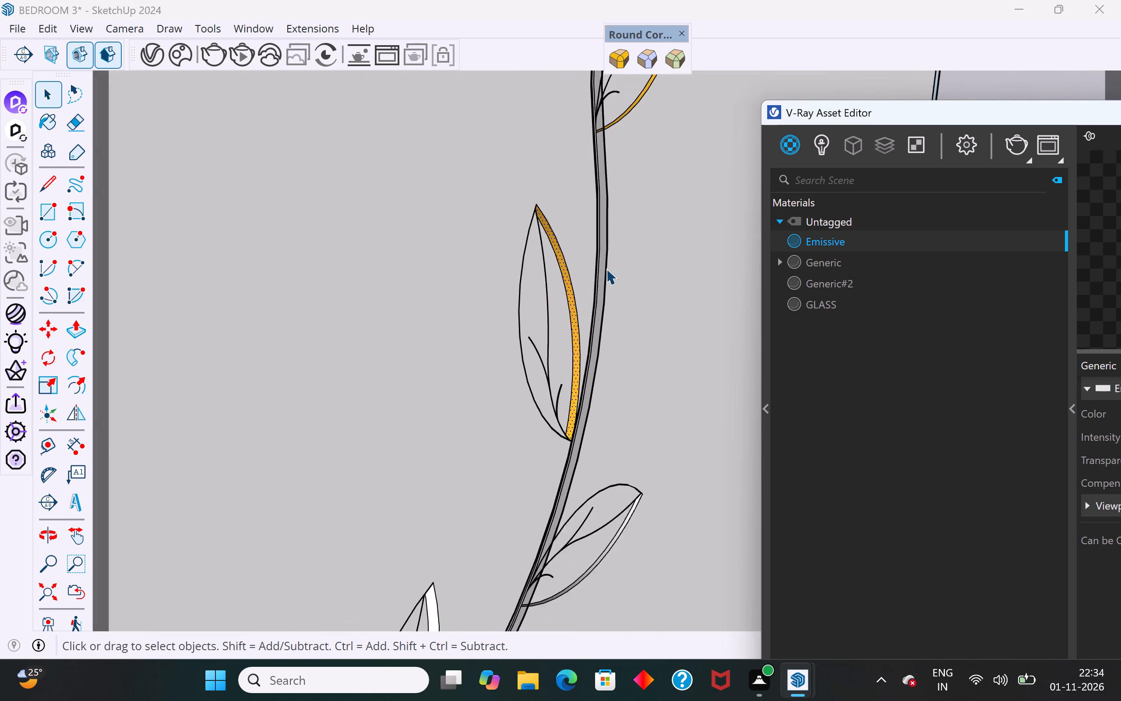
scroll(606, 269, down, 11)
scroll(582, 413, up, 15)
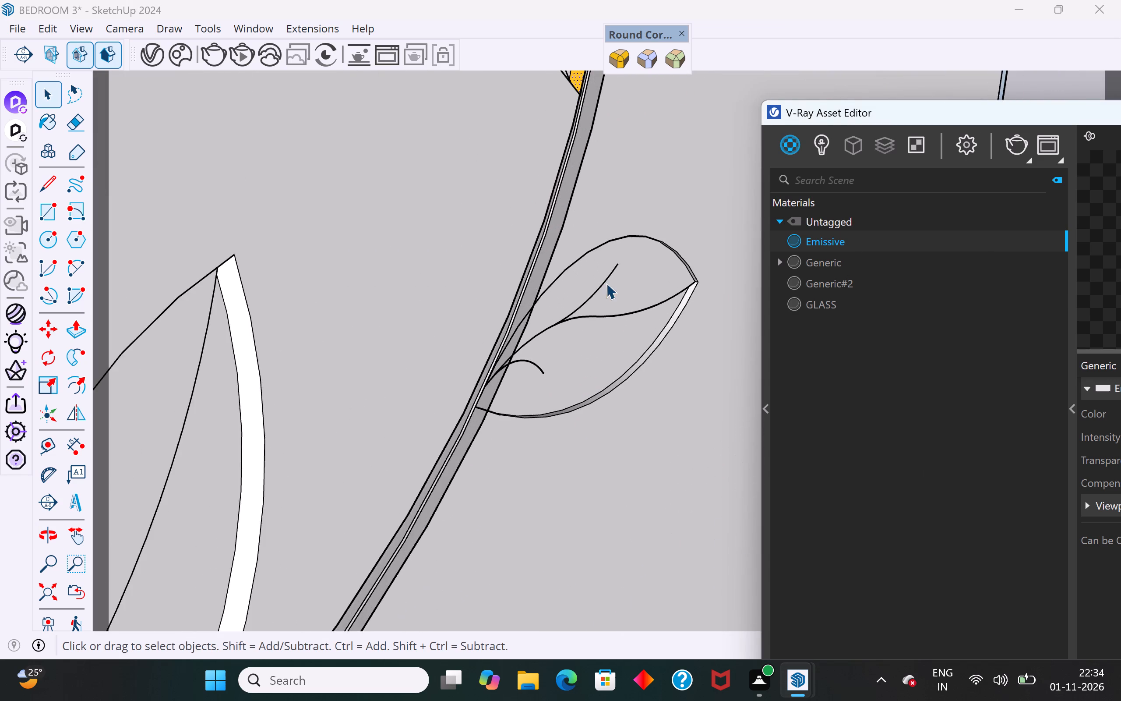
middle_drag(606, 300, 626, 411)
scroll(617, 272, up, 9)
click(685, 279)
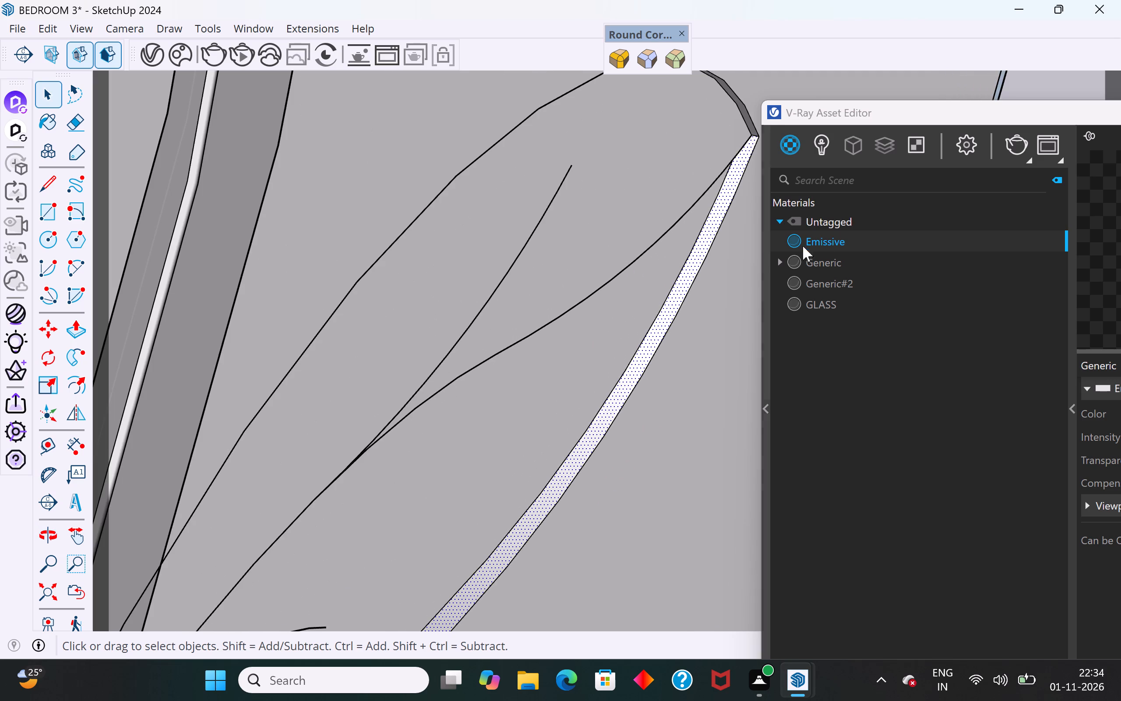
right_click(839, 237)
click(885, 270)
Apply the Emissive material to both midrib wall segments of the fifth leaf on the stem's right side.
scroll(536, 323, down, 5)
middle_drag(592, 386, 310, 145)
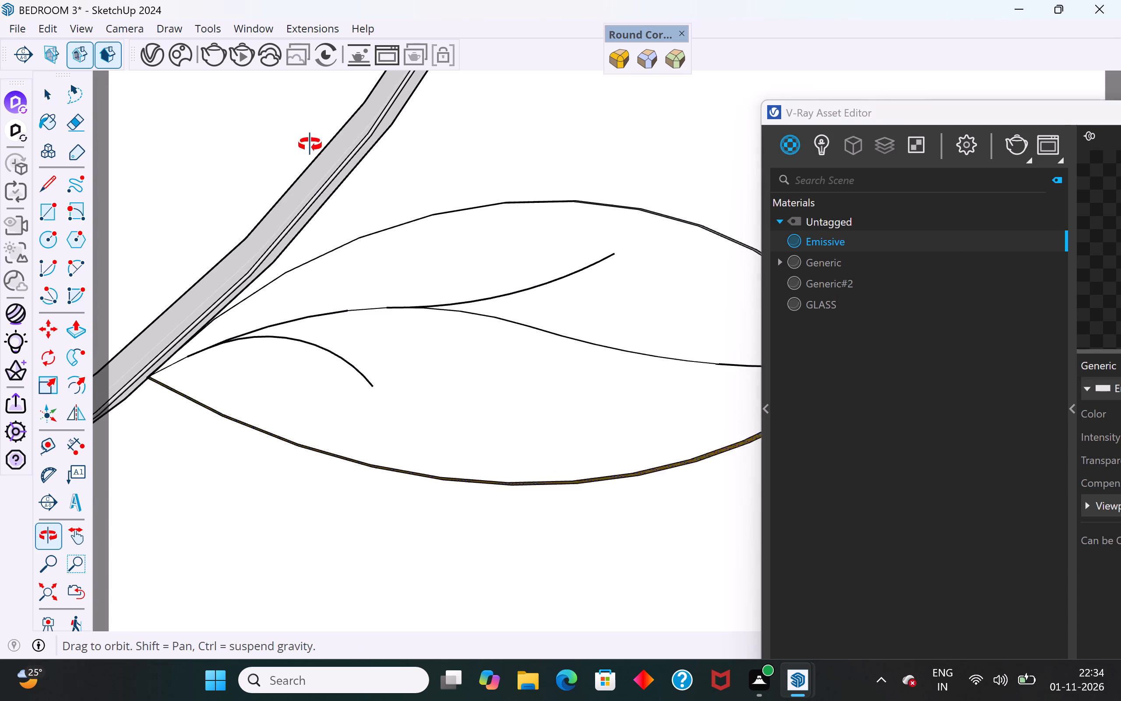
middle_drag(310, 145, 309, 145)
middle_drag(475, 415, 419, 113)
scroll(487, 292, up, 4)
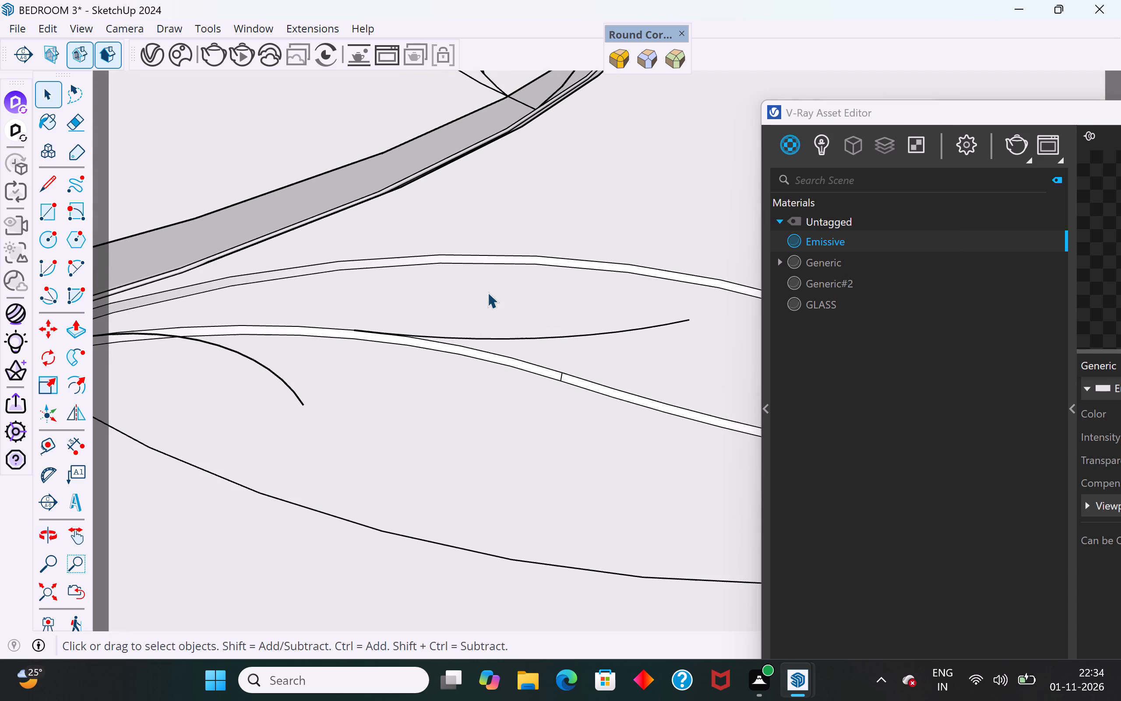
click(521, 365)
right_click(846, 242)
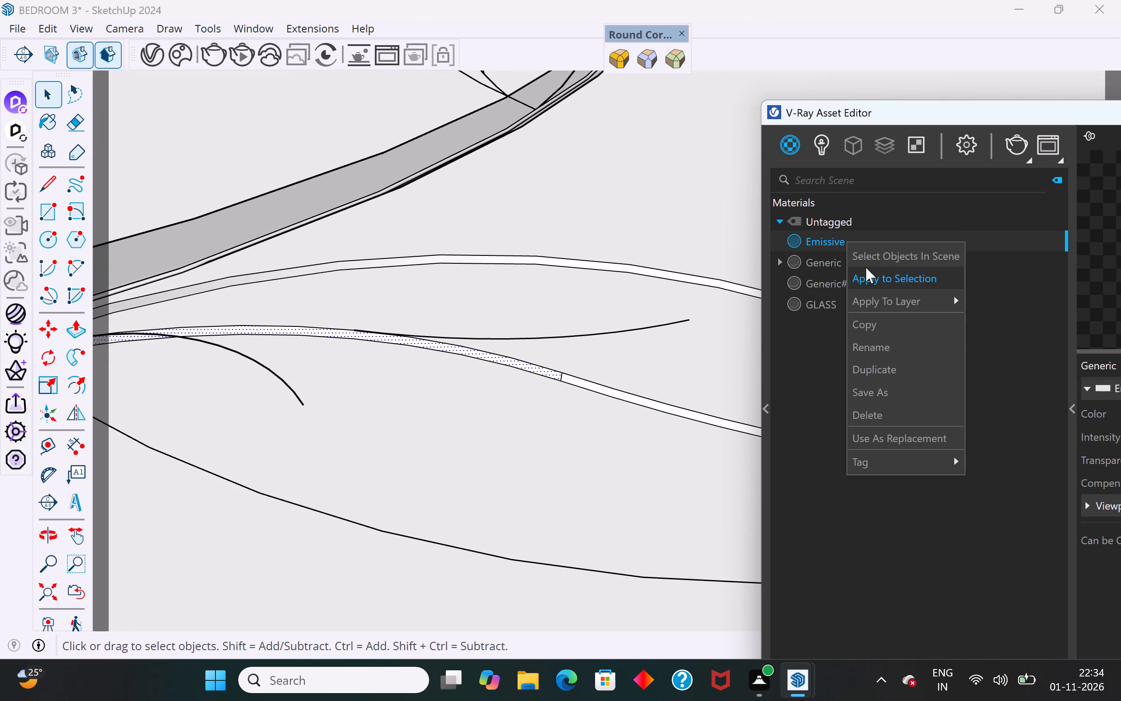
click(875, 278)
click(650, 404)
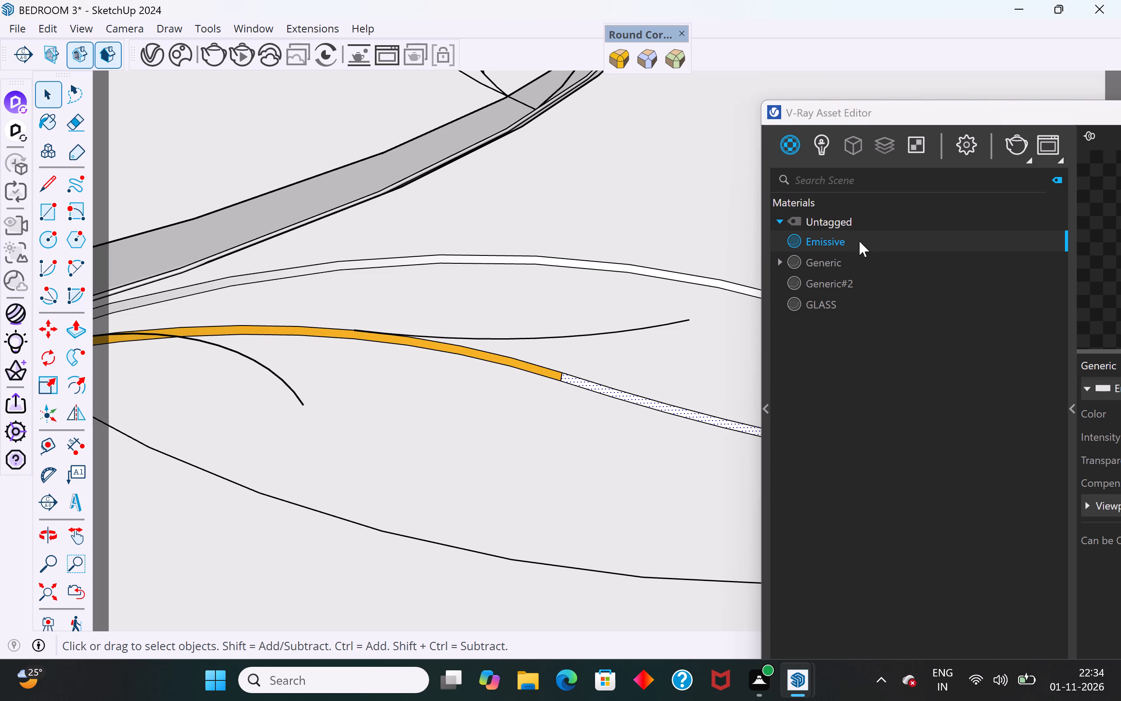
right_click(859, 241)
click(909, 283)
Apply the Emissive material to the upper edge wall of the fifth leaf on the stem's right side.
click(698, 279)
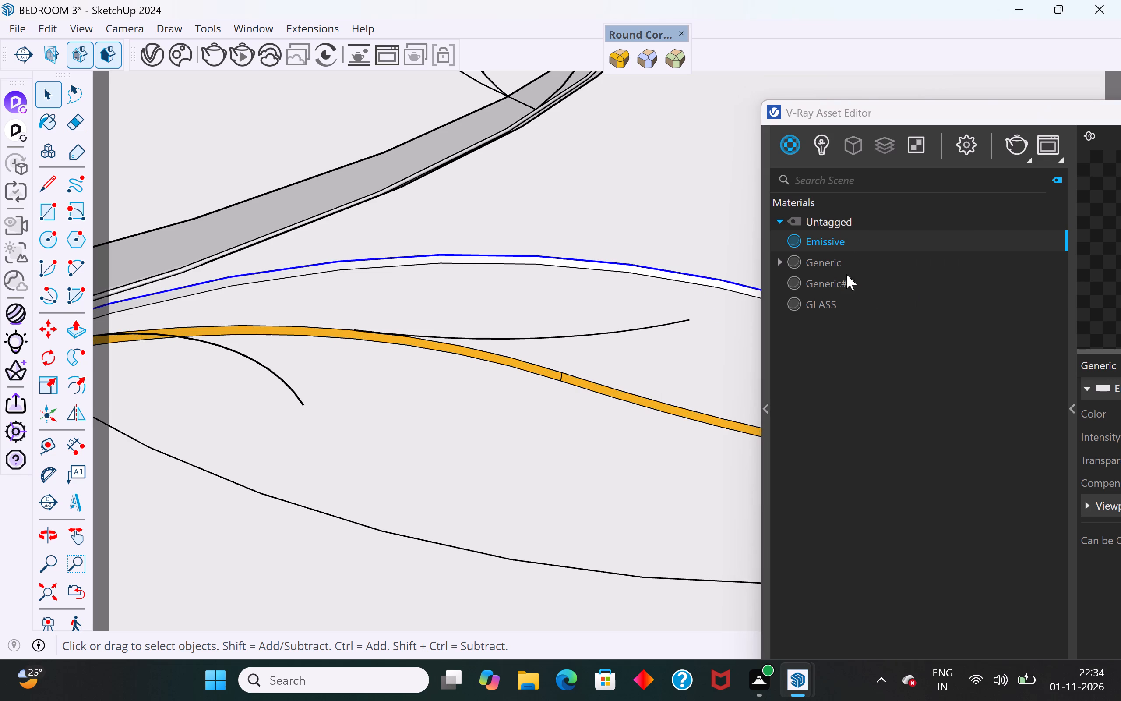
scroll(708, 286, up, 6)
click(716, 274)
click(719, 277)
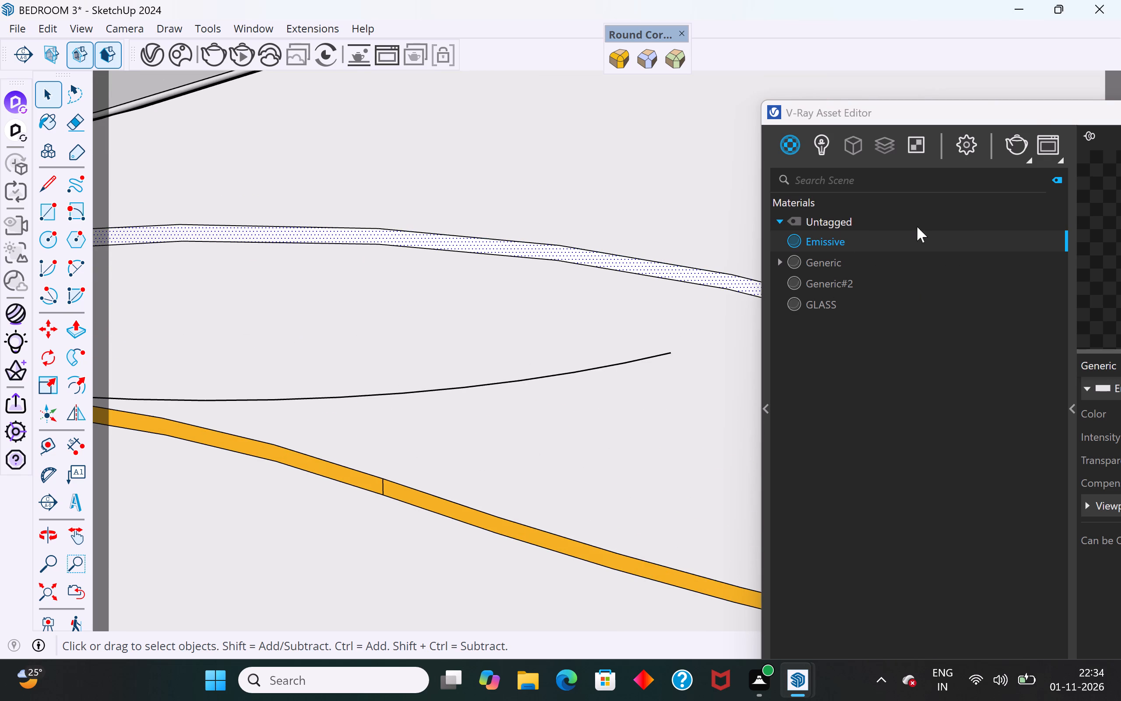
right_click(913, 239)
click(938, 271)
Apply the Emissive material to the outer edge wall of the sixth leaf on the stem's left side.
scroll(665, 179, down, 13)
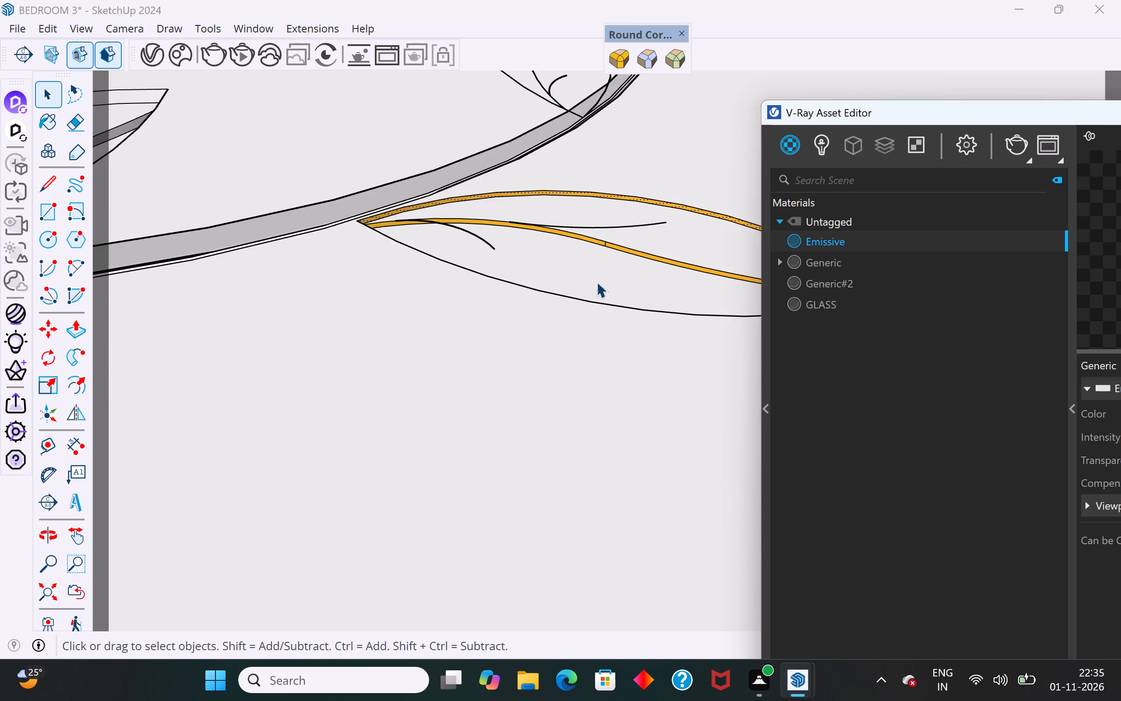
middle_drag(586, 311, 513, 528)
scroll(638, 261, down, 12)
scroll(455, 328, up, 9)
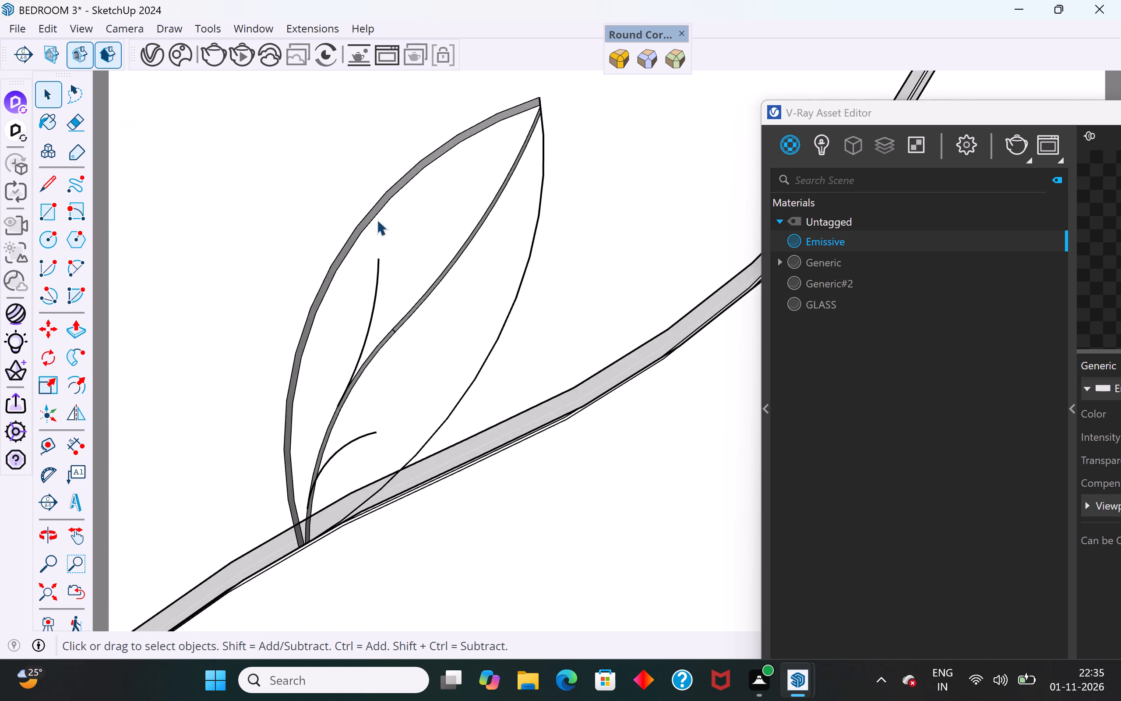
scroll(377, 220, up, 2)
middle_drag(377, 220, 271, 121)
scroll(408, 287, up, 4)
click(405, 260)
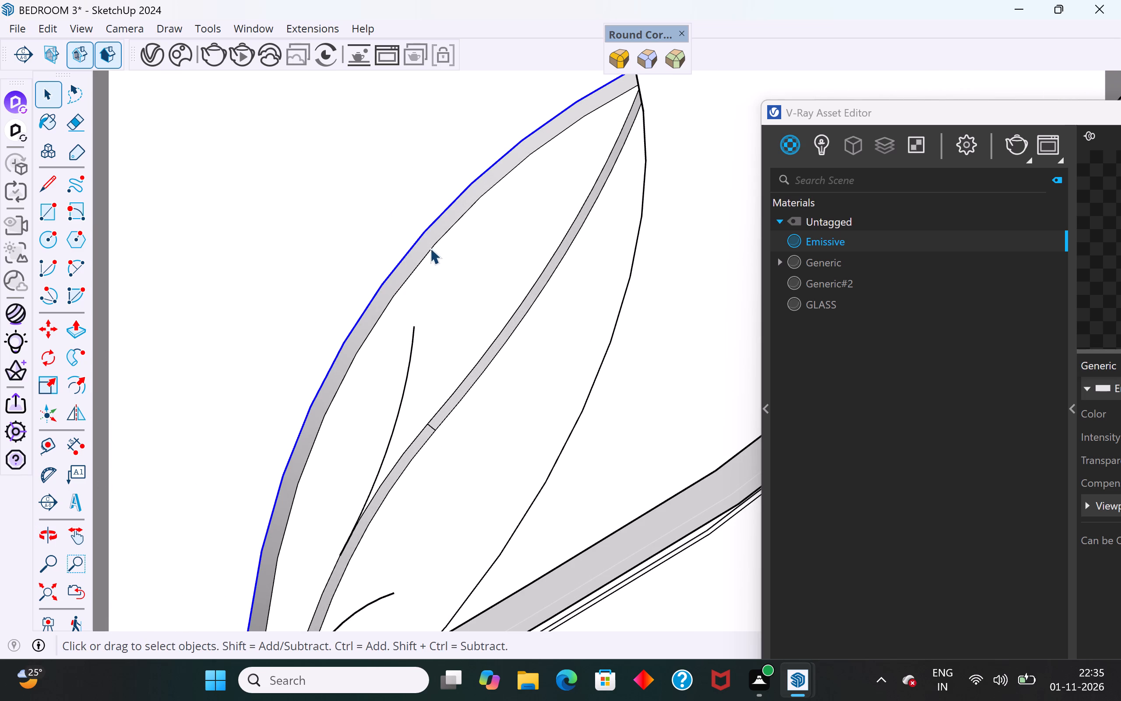
click(429, 244)
right_click(875, 240)
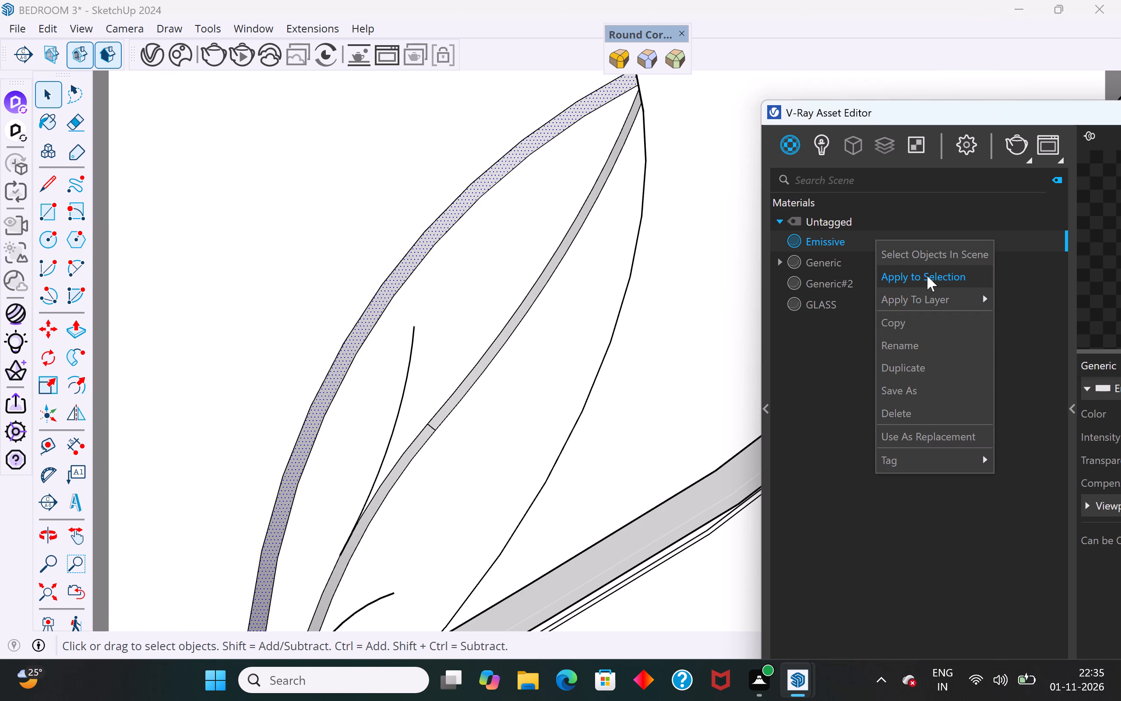
click(927, 276)
Apply the Emissive material to both midrib wall segments of the sixth leaf on the stem's left side.
scroll(555, 266, up, 4)
click(553, 266)
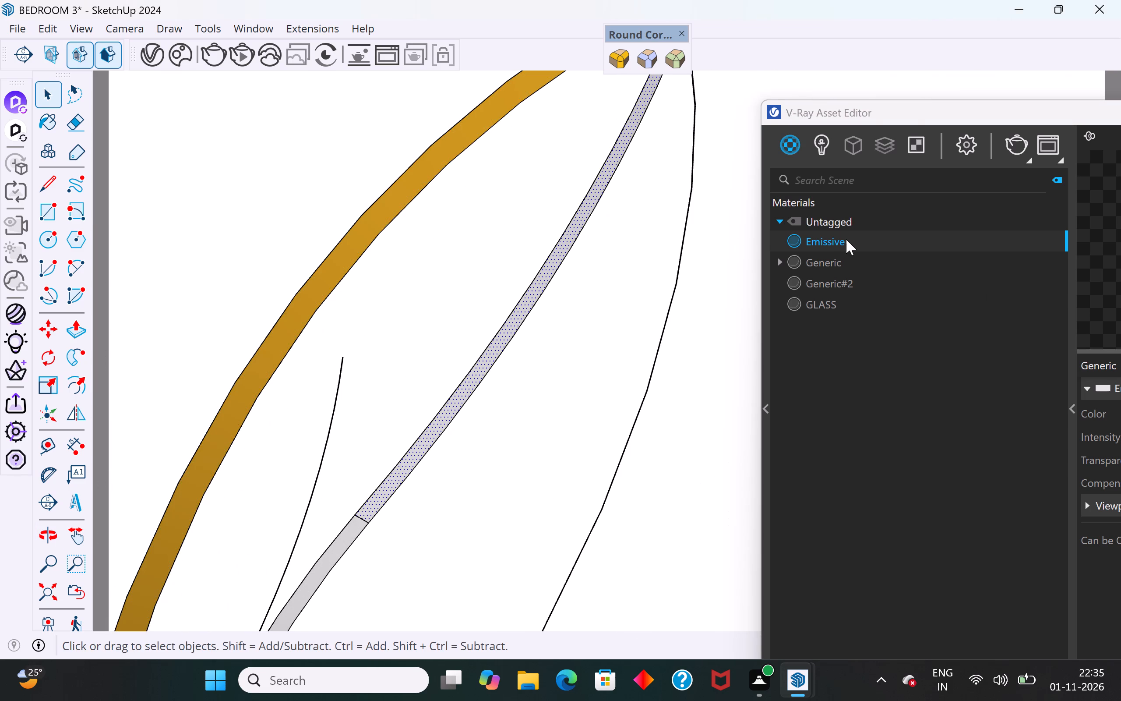
right_click(846, 239)
click(905, 276)
click(353, 527)
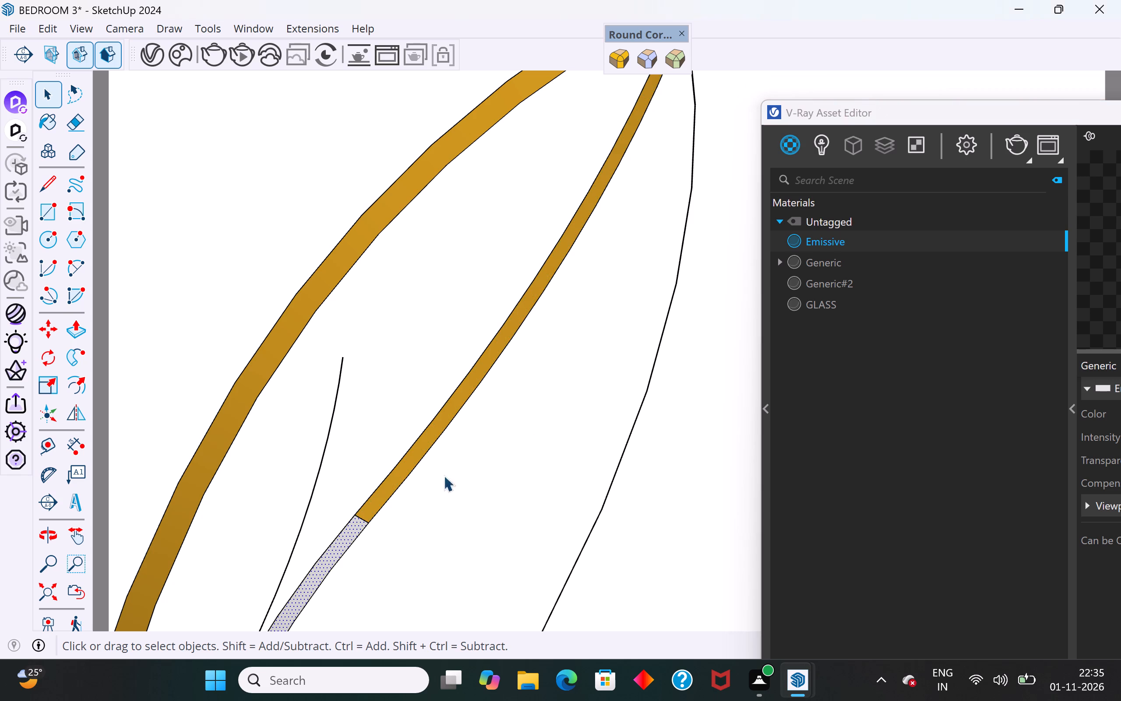
right_click(875, 250)
click(898, 287)
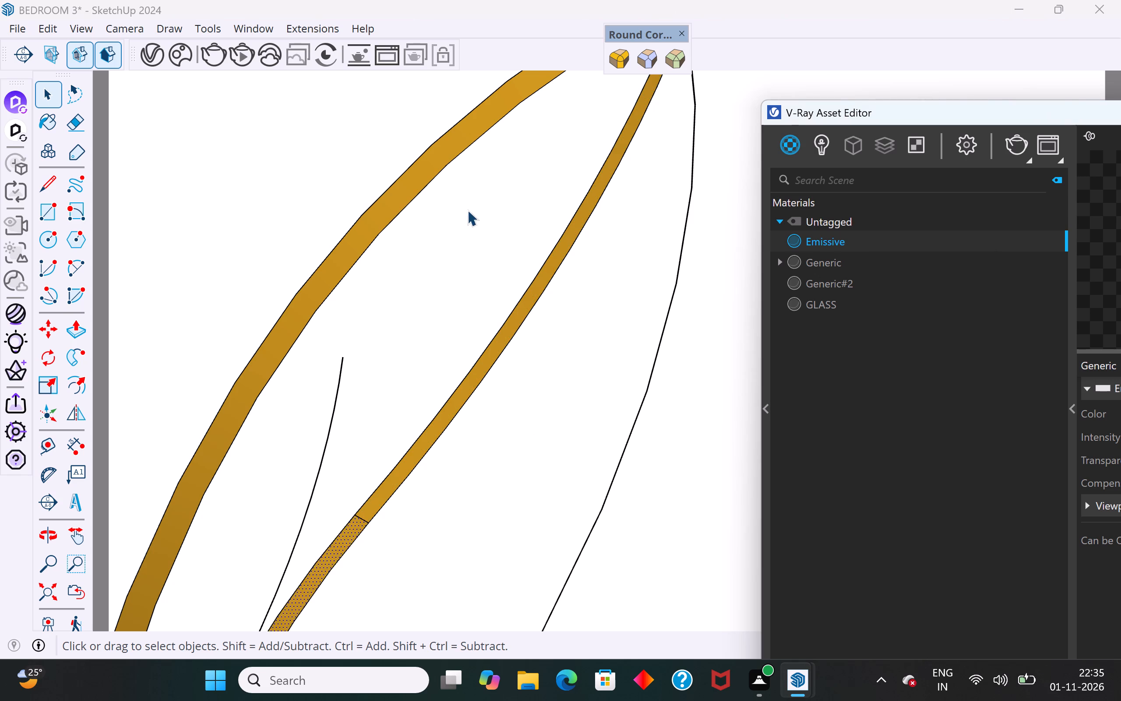
Apply the Emissive material to the stem-side edge wall of the sixth leaf on the stem's left side.
scroll(467, 210, down, 9)
middle_drag(514, 257, 803, 512)
middle_drag(534, 336, 649, 432)
scroll(564, 337, up, 3)
click(607, 321)
right_click(866, 241)
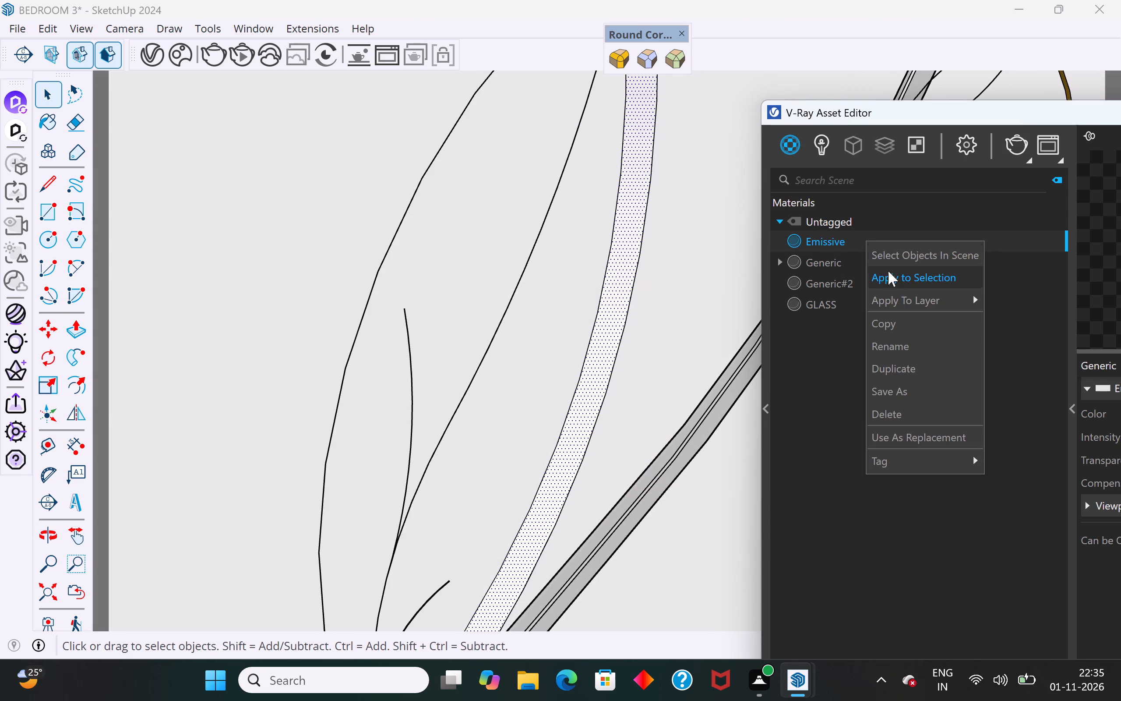
click(892, 273)
Apply the Emissive material to the upper edge wall of the sixth leaf on the stem's right side.
scroll(411, 190, down, 13)
scroll(501, 315, down, 5)
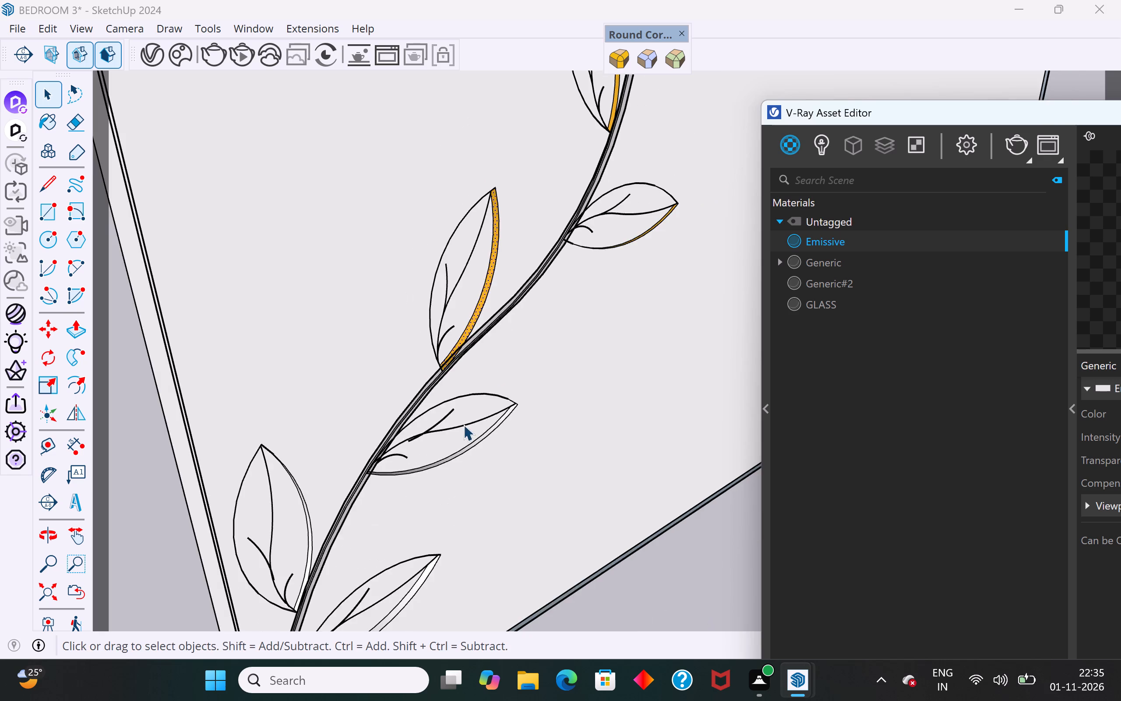
middle_drag(443, 428, 224, 138)
middle_drag(384, 384, 332, 153)
scroll(450, 428, up, 12)
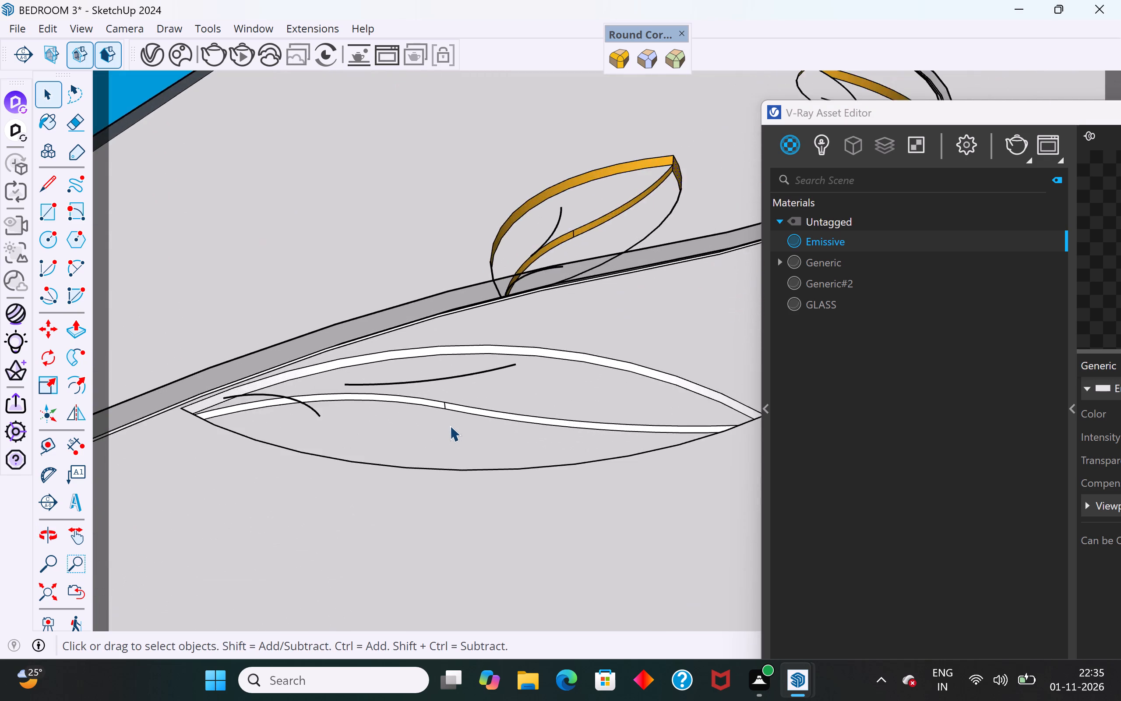
scroll(450, 425, up, 8)
click(501, 260)
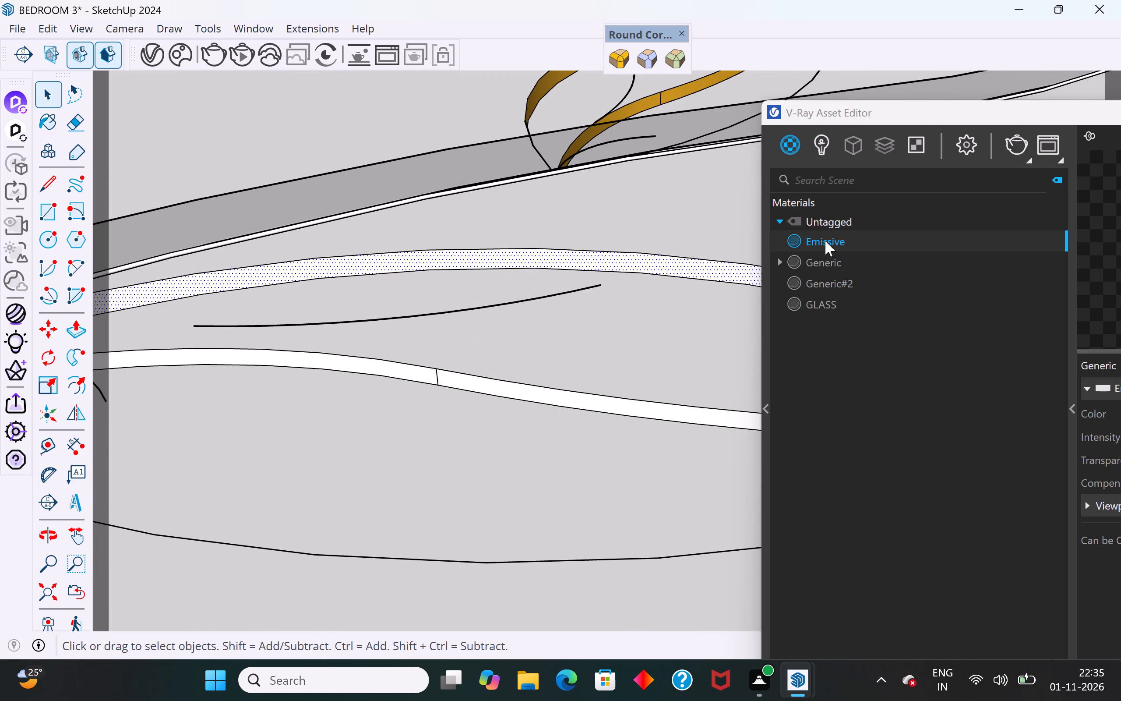
right_click(825, 241)
click(867, 276)
Apply the Emissive material to both midrib wall segments of the sixth leaf on the stem's right side.
click(575, 400)
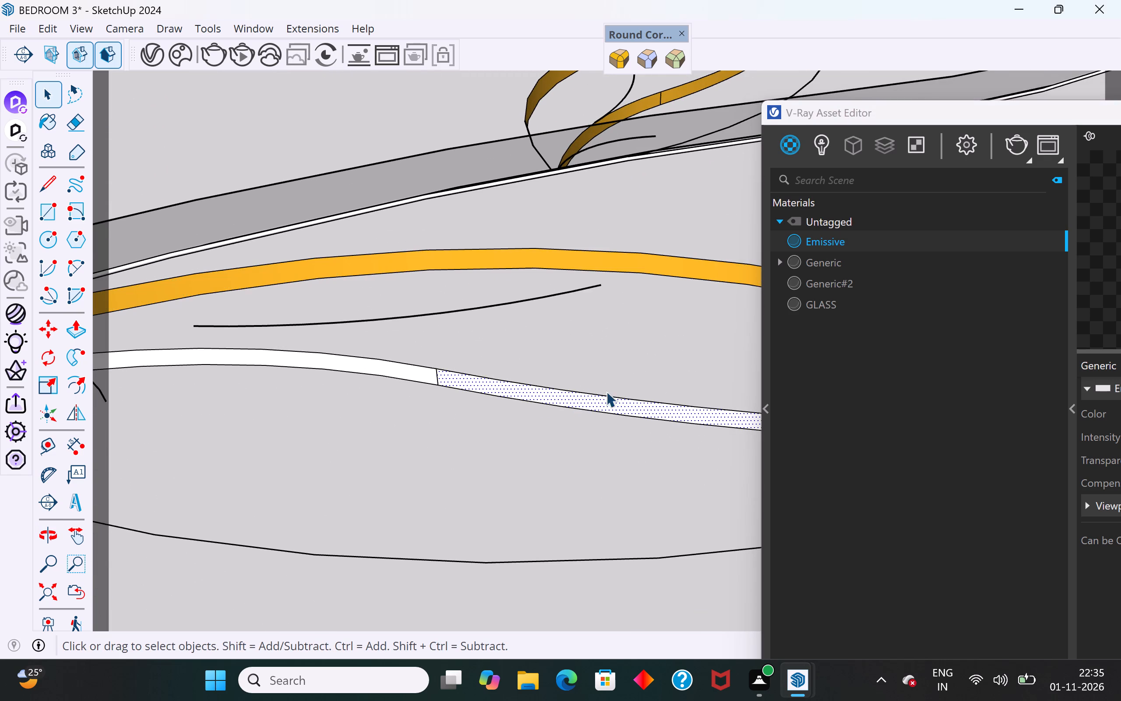
right_click(862, 242)
click(896, 280)
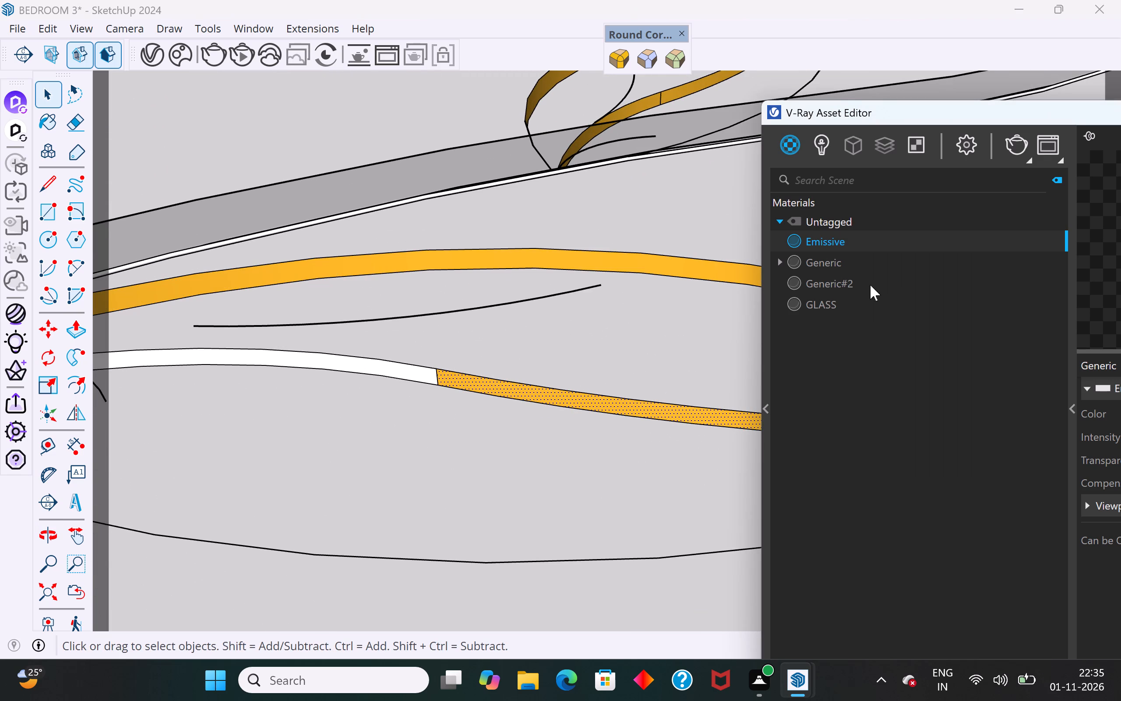
click(416, 370)
right_click(849, 239)
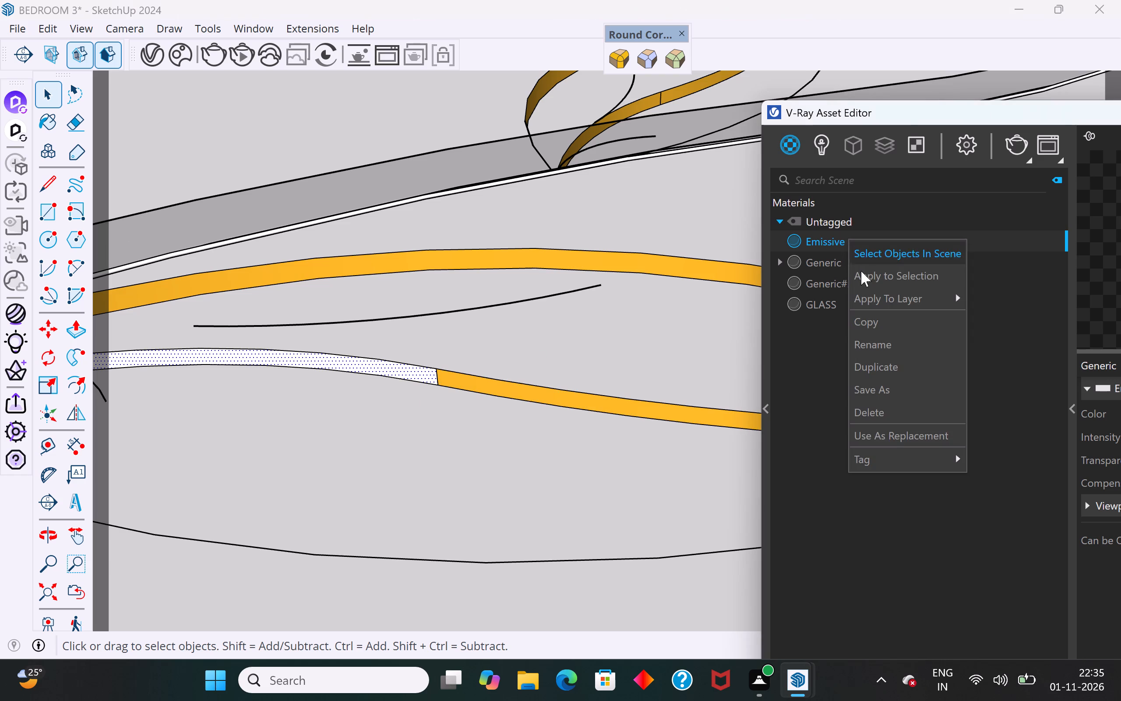
click(868, 278)
Apply the Emissive material to the lower edge wall of the sixth leaf on the stem's right side.
scroll(601, 254, down, 5)
middle_drag(575, 215, 503, 506)
scroll(503, 506, down, 6)
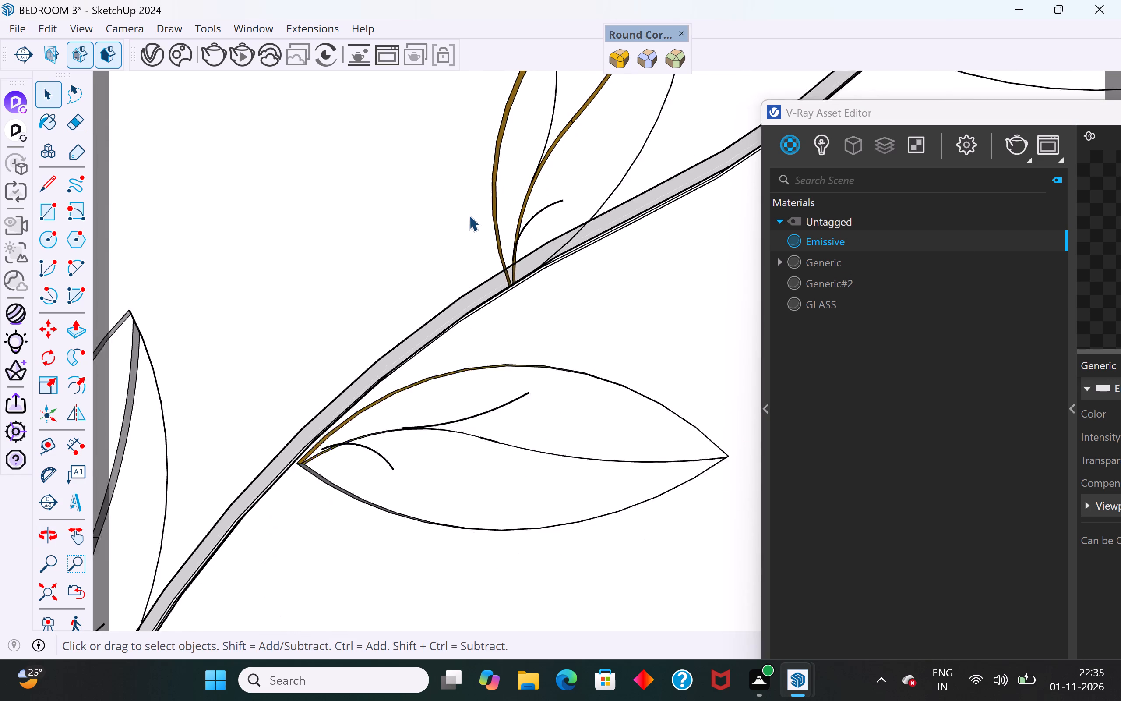
scroll(469, 215, down, 1)
middle_drag(493, 186, 527, 451)
scroll(550, 460, up, 10)
click(572, 454)
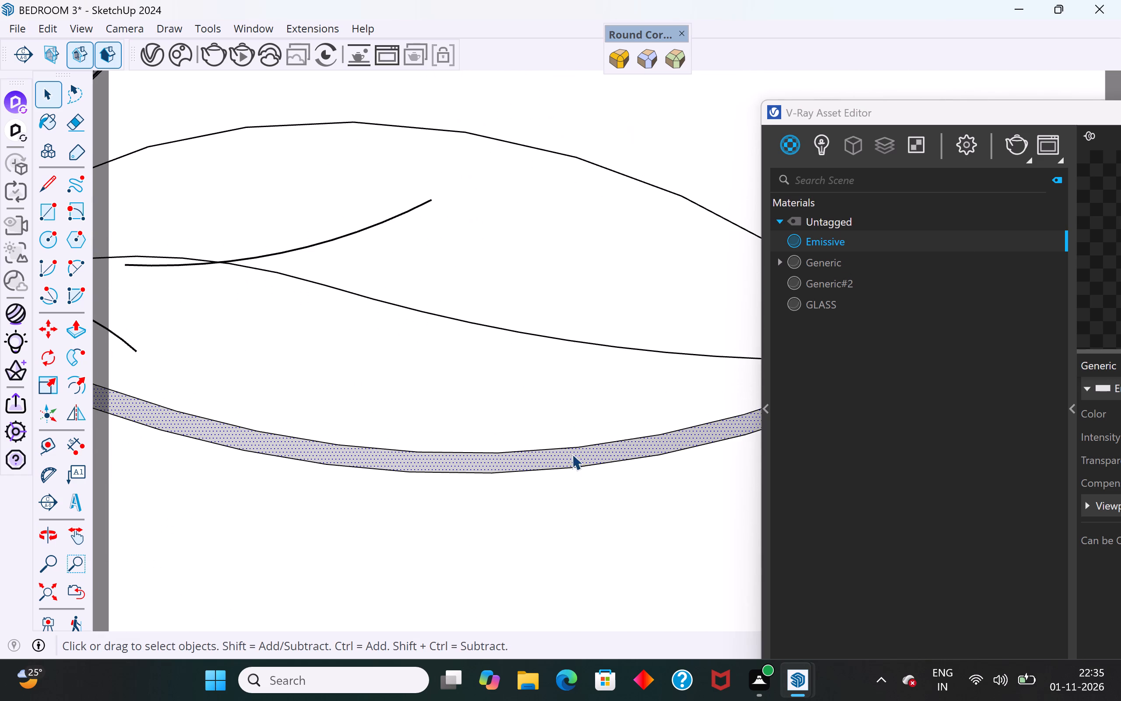
right_click(868, 242)
click(893, 282)
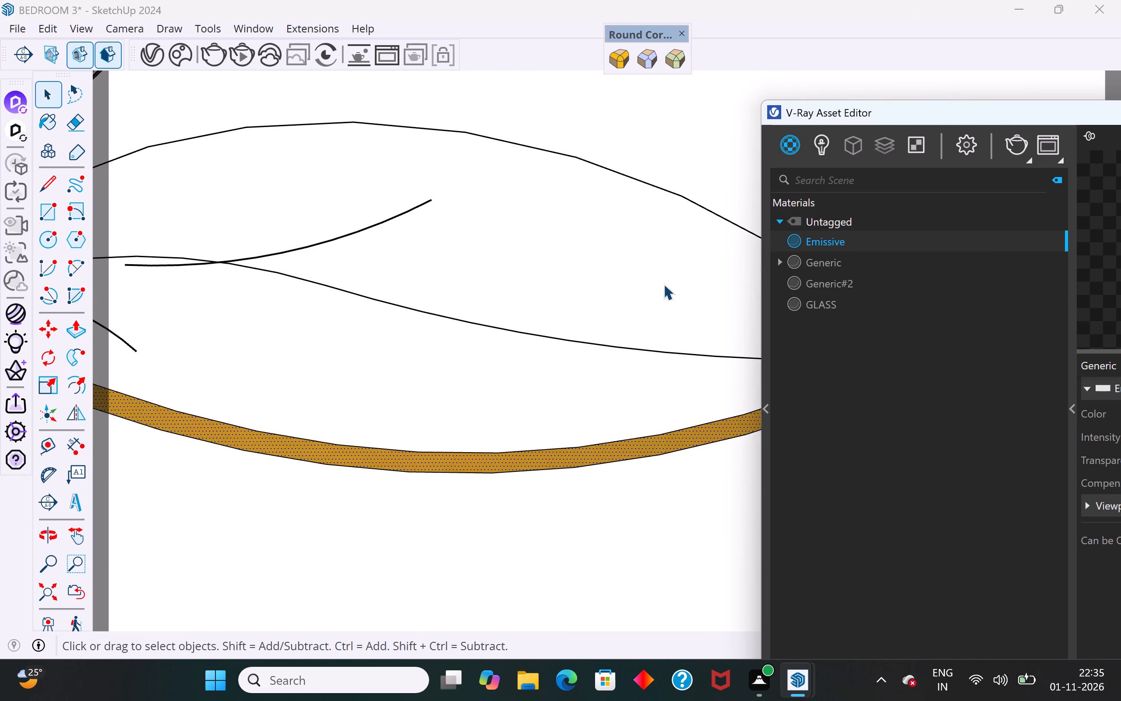
Apply the Emissive material to the upper edge wall of the lowest leaf on the stem's right side.
scroll(663, 284, down, 12)
middle_drag(506, 379, 477, 85)
middle_drag(411, 343, 521, 77)
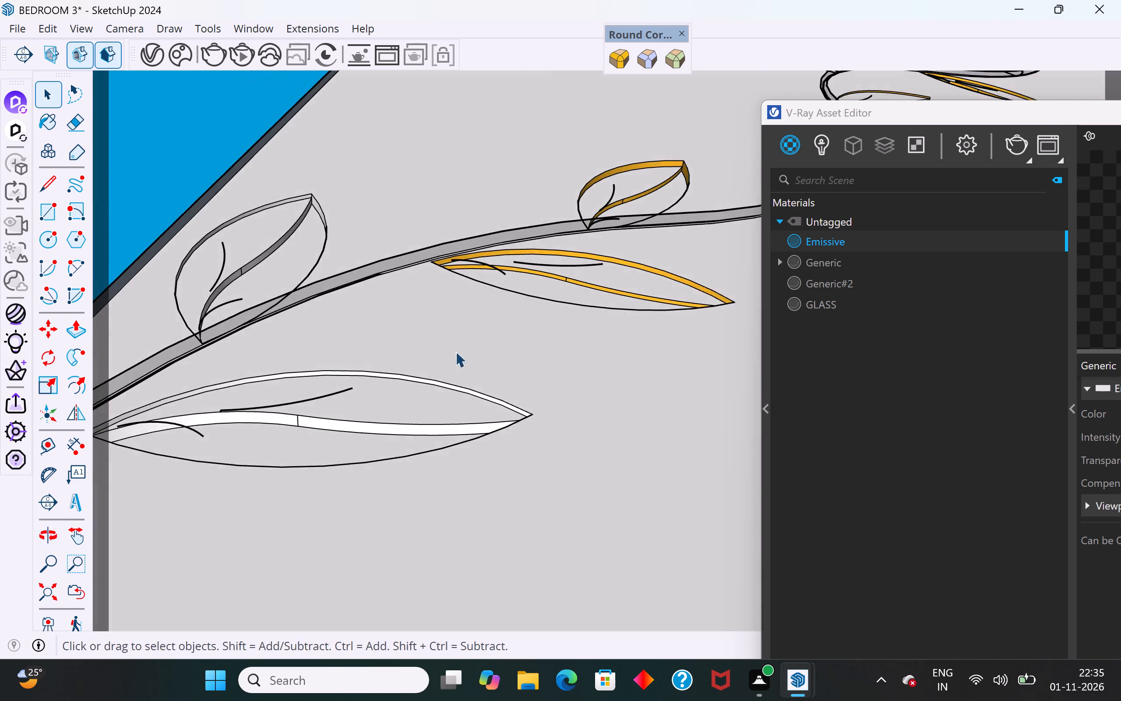
scroll(393, 410, up, 18)
click(367, 351)
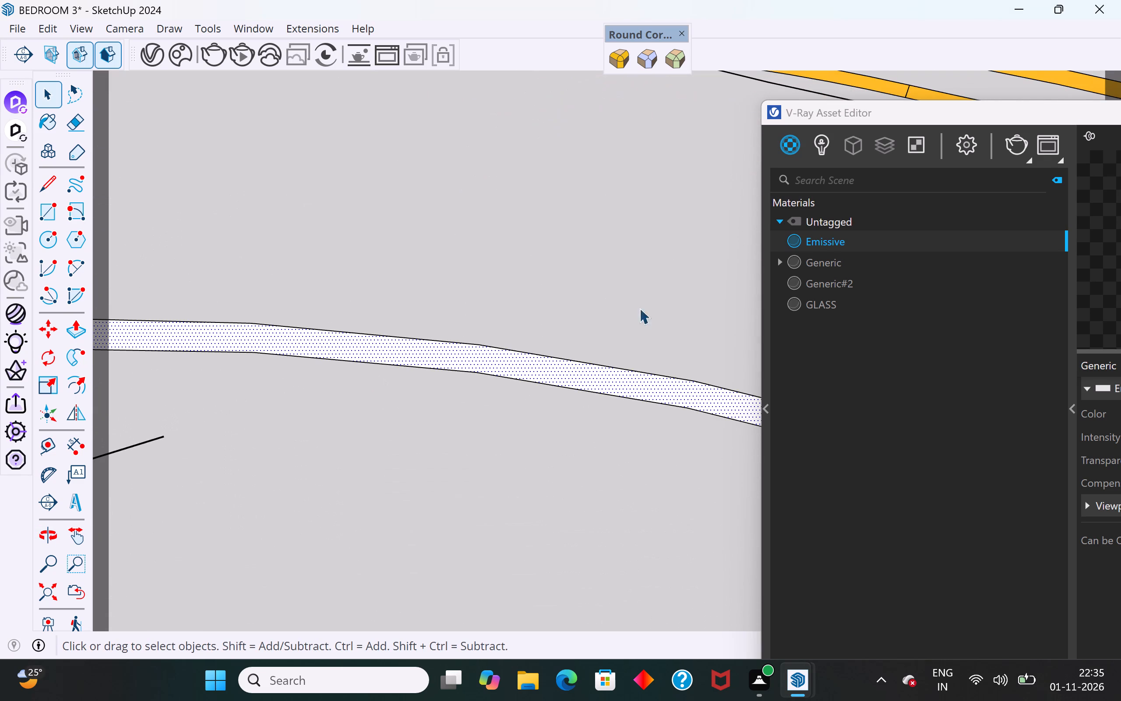
right_click(866, 239)
click(898, 280)
Apply the Emissive material to both midrib wall segments of the lowest leaf on the stem's right side.
scroll(483, 170, down, 6)
scroll(483, 170, up, 1)
scroll(483, 170, down, 6)
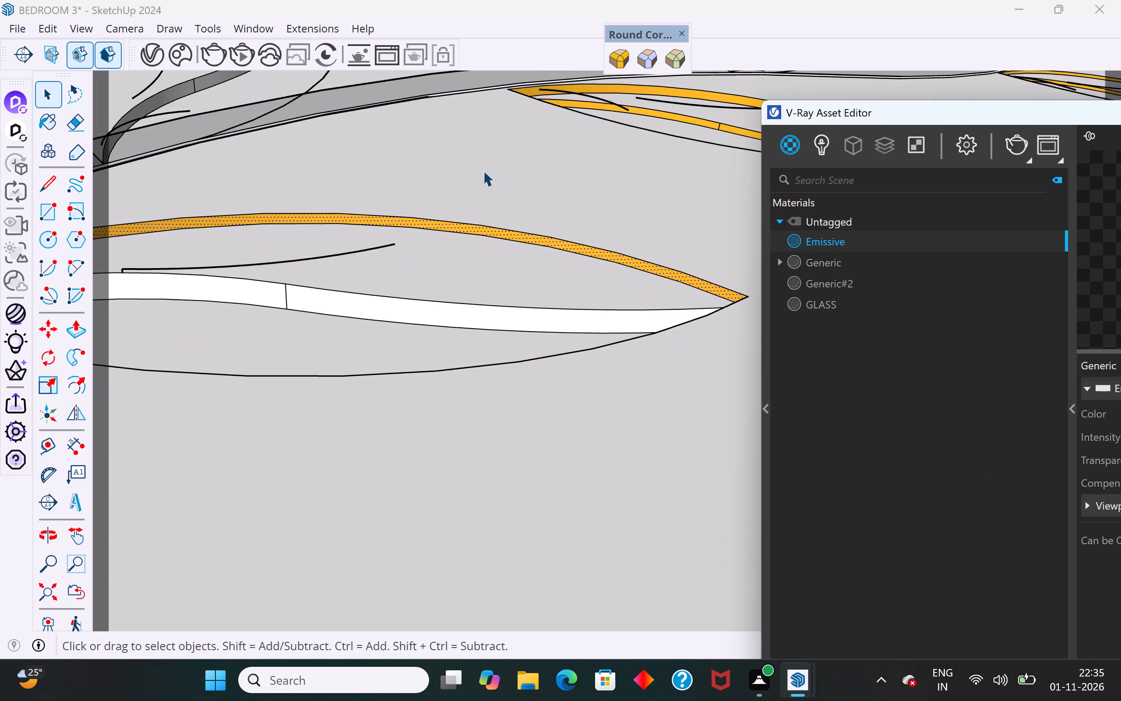
click(352, 294)
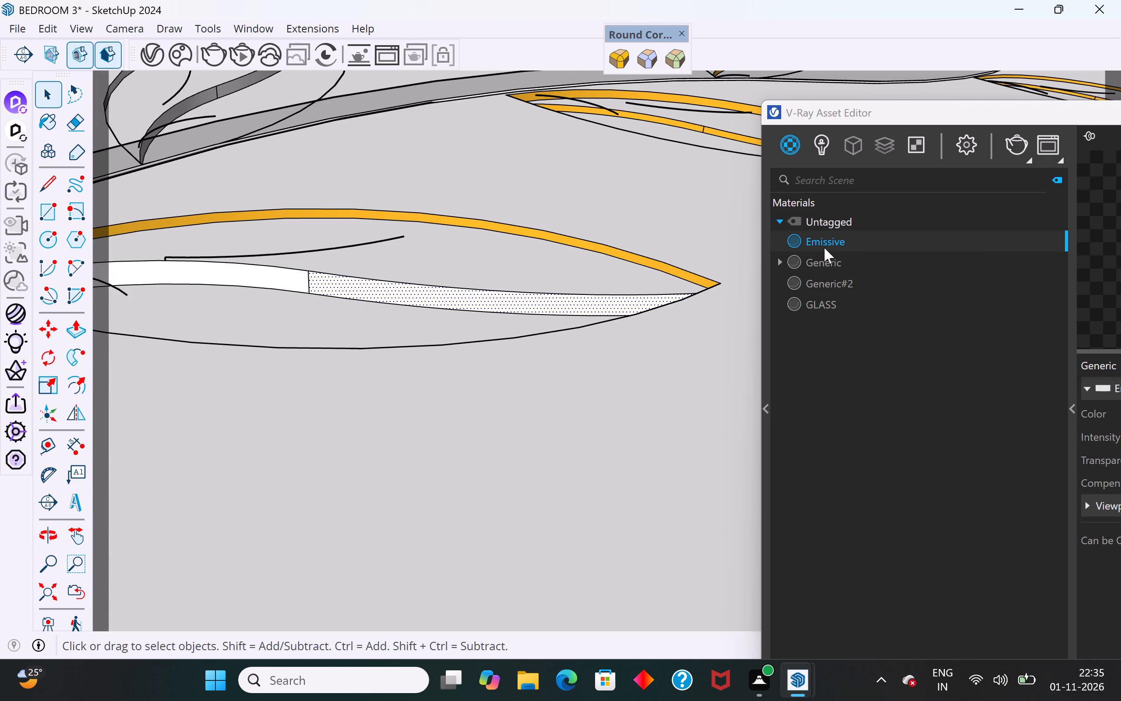
right_click(830, 245)
click(871, 286)
click(299, 283)
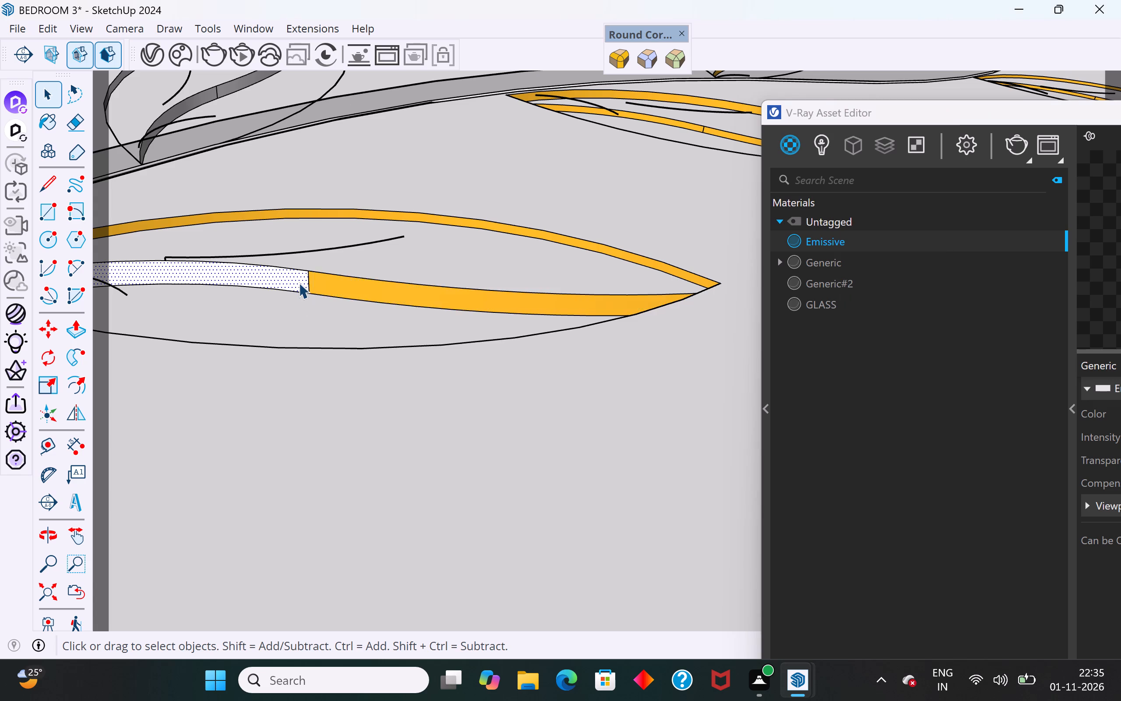
right_click(299, 283)
right_click(829, 241)
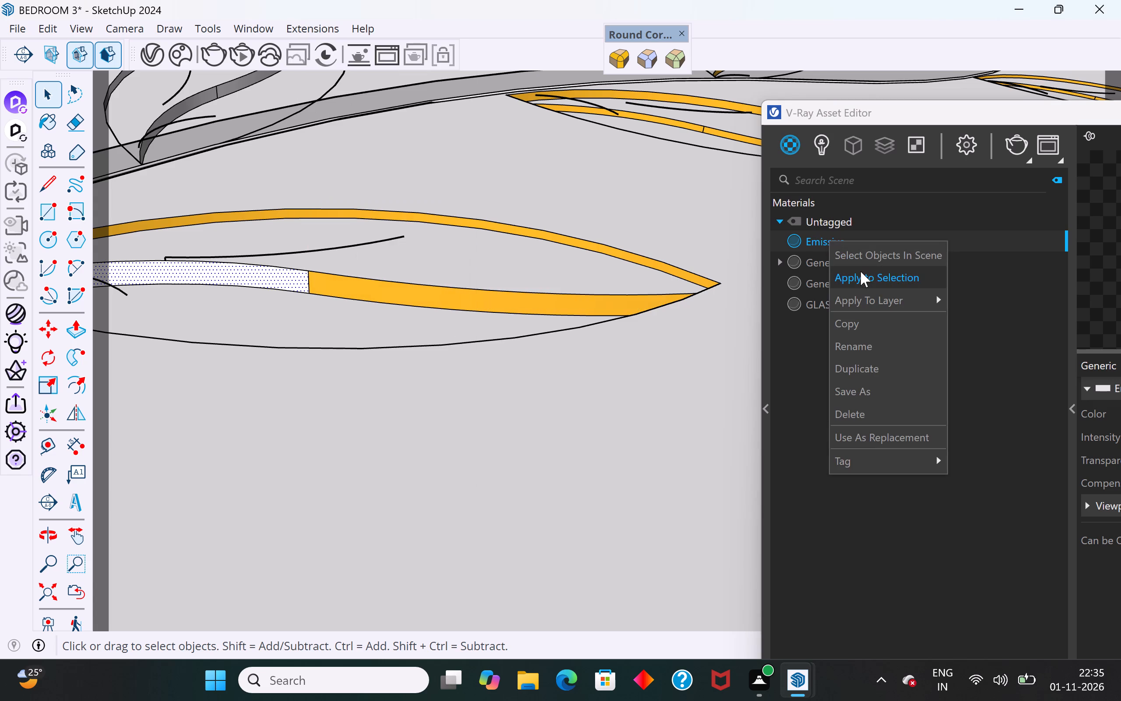
click(860, 271)
Apply the Emissive material to the lower edge wall of the lowest leaf on the stem's right side.
scroll(598, 176, down, 5)
middle_drag(592, 204, 587, 574)
scroll(507, 236, down, 8)
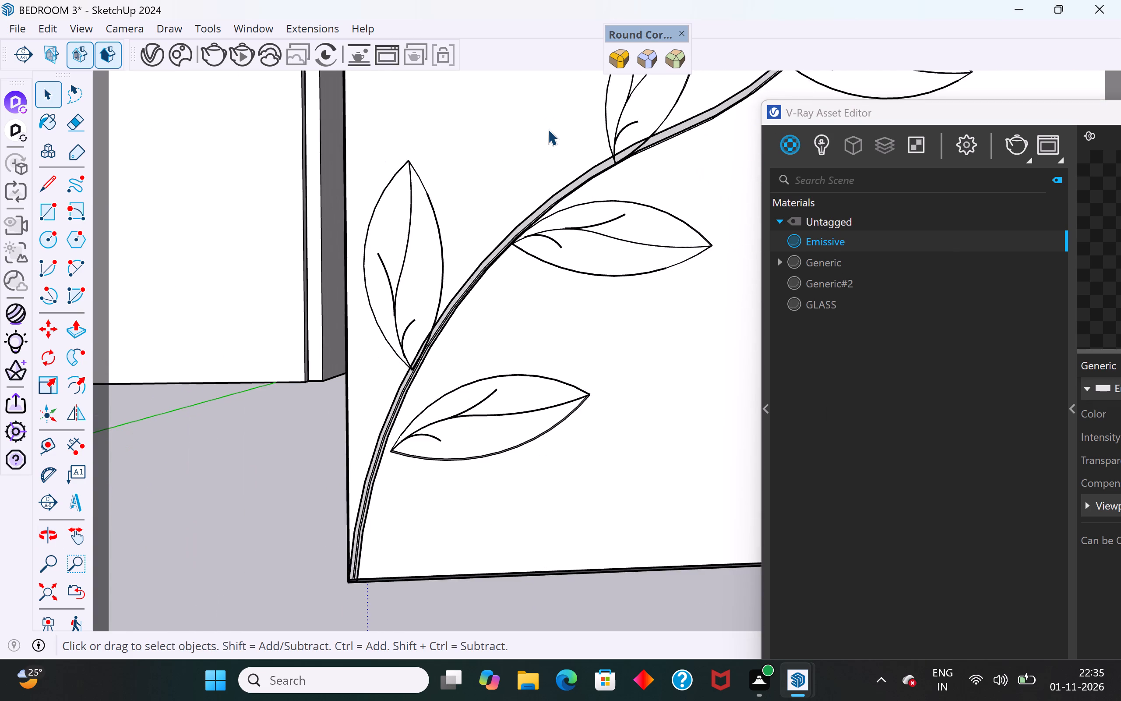
scroll(548, 129, down, 4)
middle_drag(534, 175, 586, 479)
scroll(509, 364, up, 14)
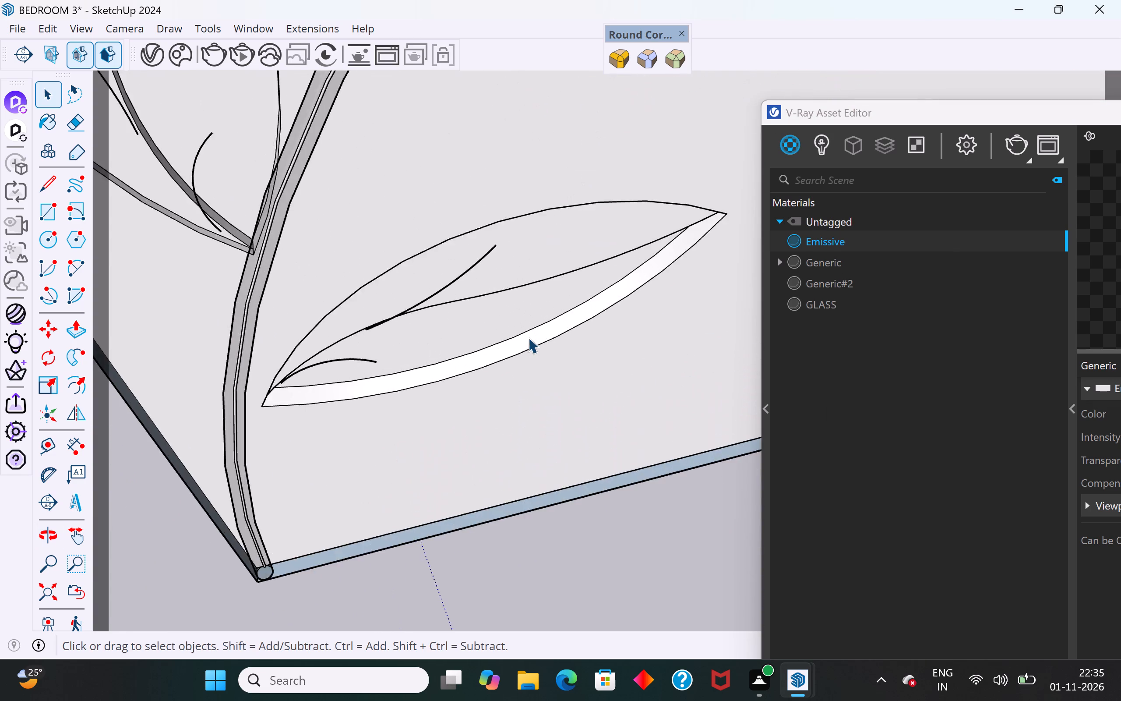
scroll(528, 337, up, 3)
click(528, 337)
right_click(853, 241)
click(890, 281)
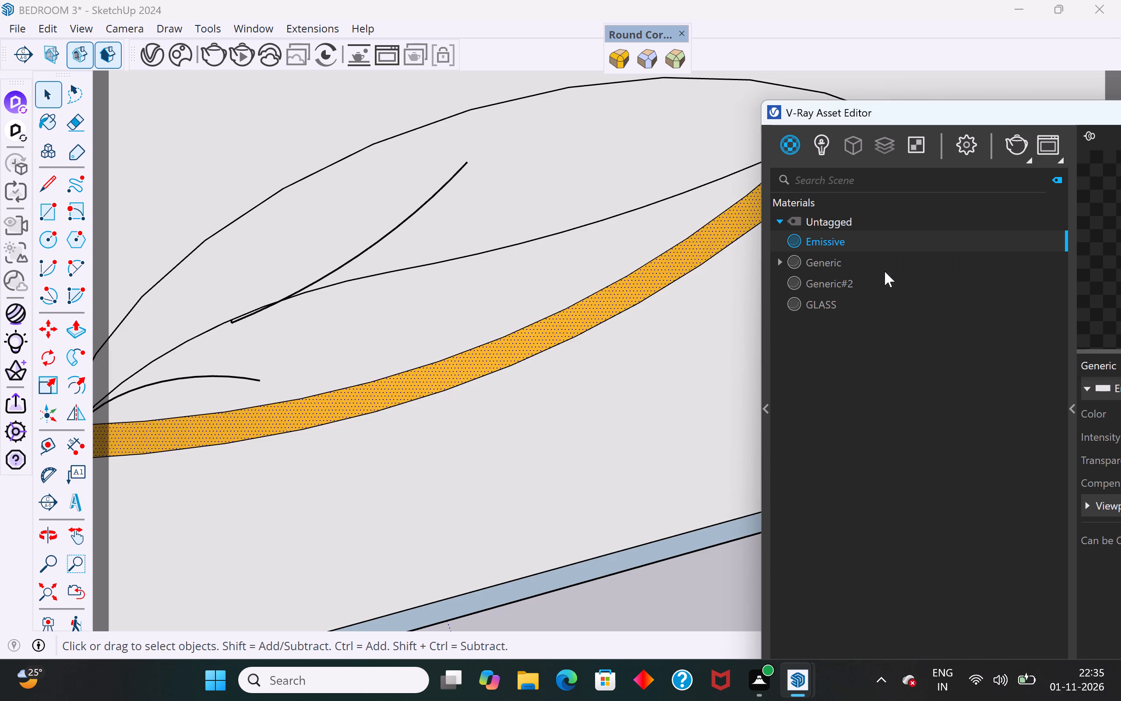
Apply the Emissive material to the stem-side edge wall of the lowest leaf on the stem's left side.
scroll(603, 281, down, 13)
middle_drag(523, 283, 440, 134)
scroll(515, 275, up, 1)
scroll(512, 321, down, 7)
middle_drag(570, 394, 548, 99)
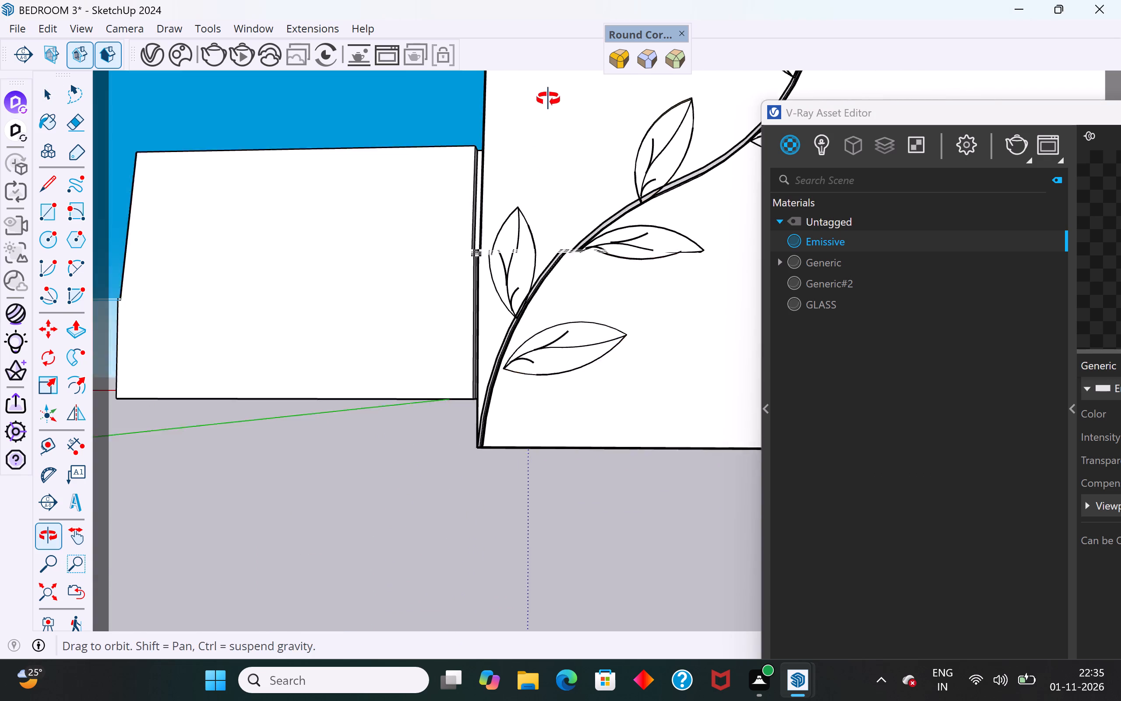
middle_drag(548, 99, 550, 90)
scroll(552, 320, up, 9)
middle_drag(506, 280, 806, 397)
scroll(580, 263, up, 4)
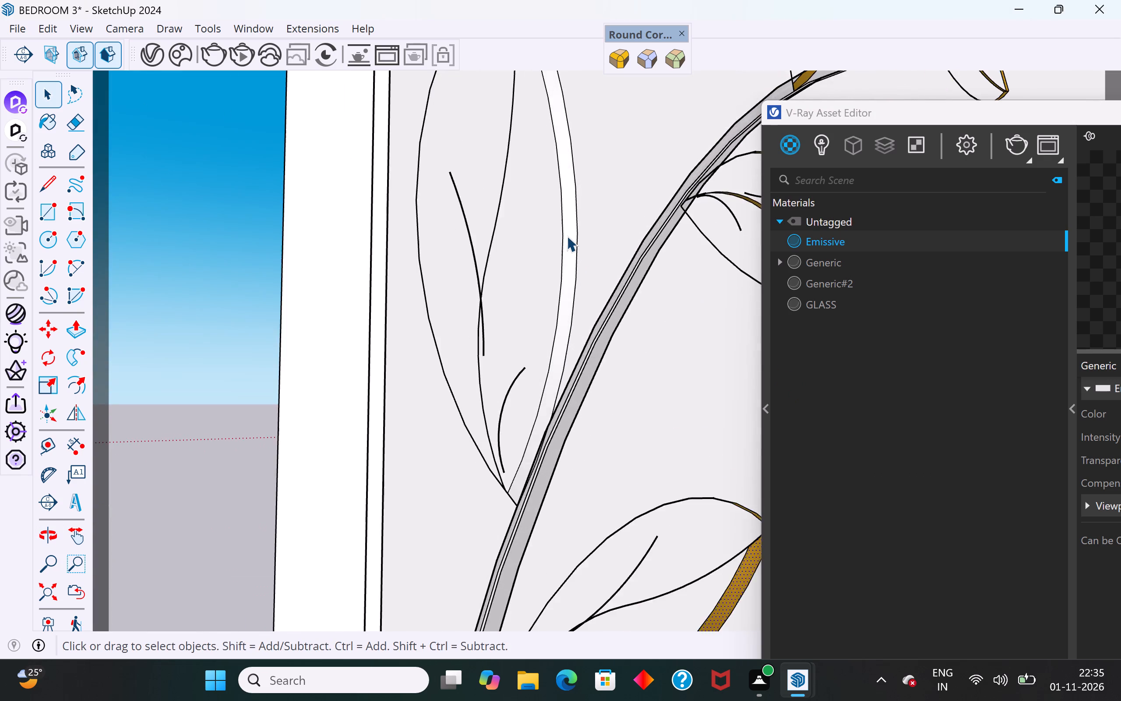
scroll(567, 236, up, 4)
click(567, 236)
right_click(835, 236)
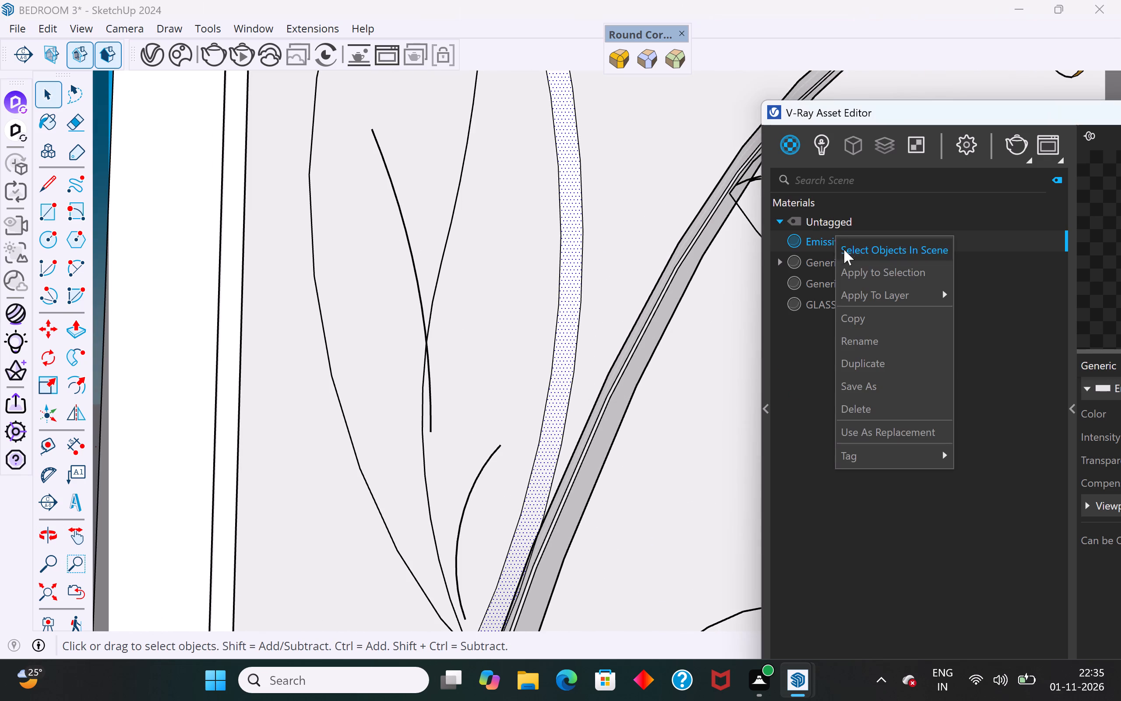
click(864, 269)
Apply the Emissive material to both midrib wall segments of the lowest leaf on the stem's left side.
scroll(550, 318, down, 6)
middle_drag(603, 336, 65, 382)
scroll(405, 312, up, 2)
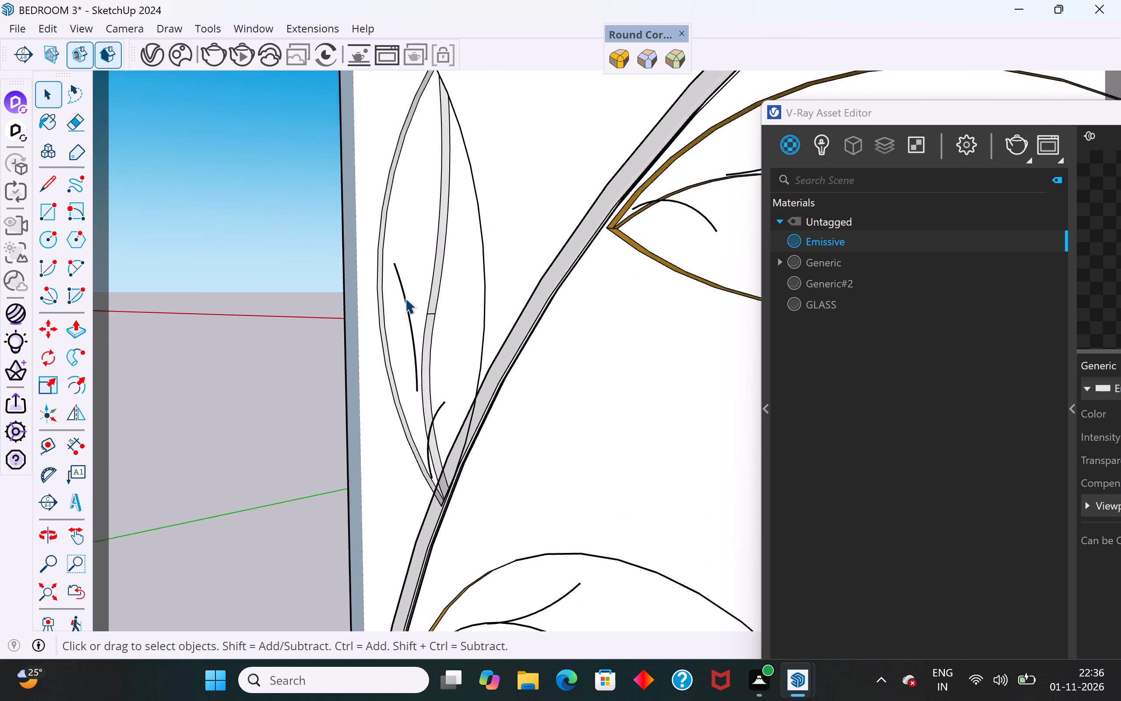
scroll(405, 298, up, 5)
click(441, 287)
right_click(853, 241)
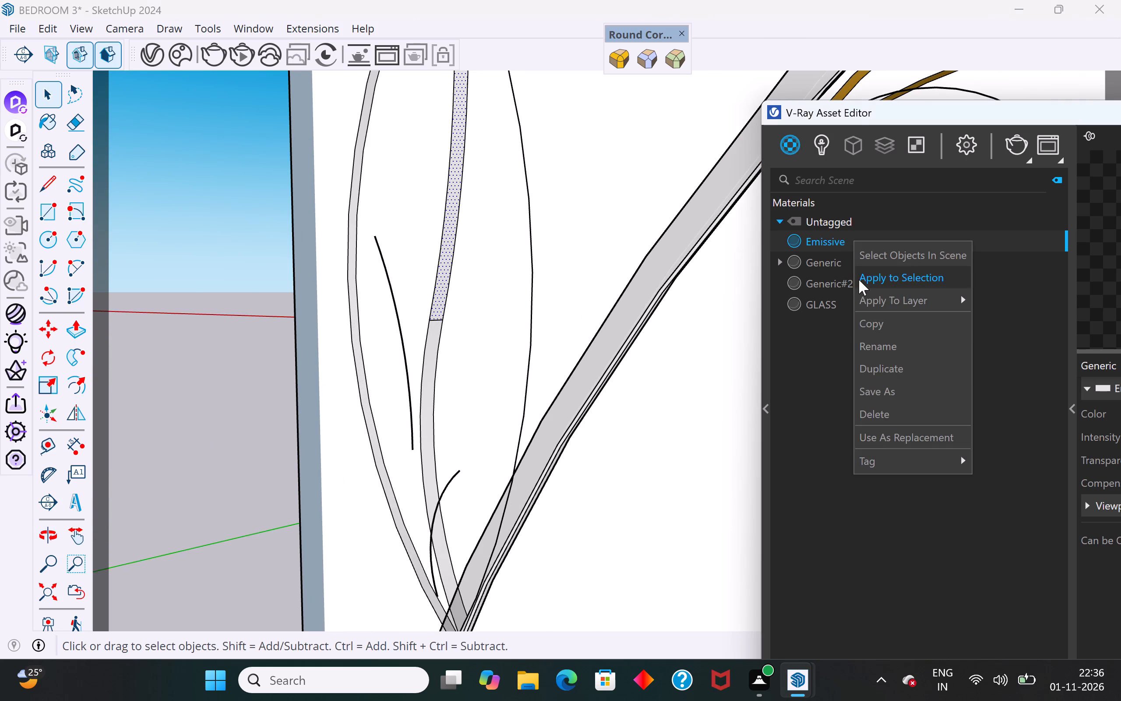
click(872, 275)
click(425, 369)
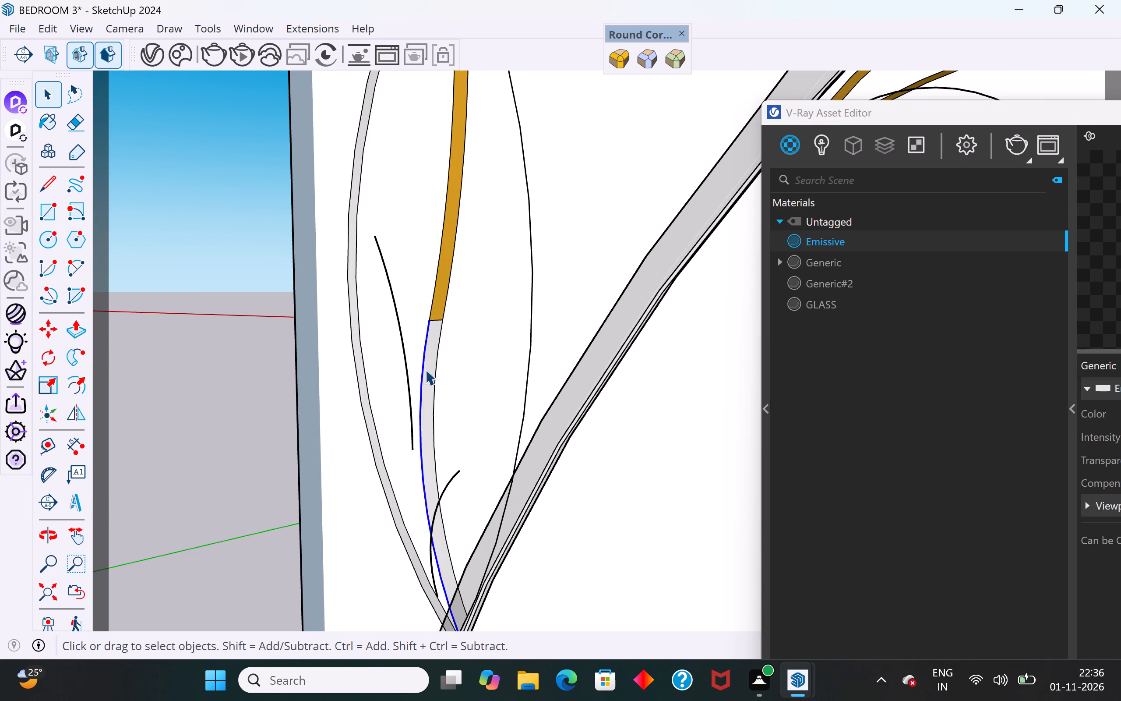
click(430, 353)
right_click(860, 245)
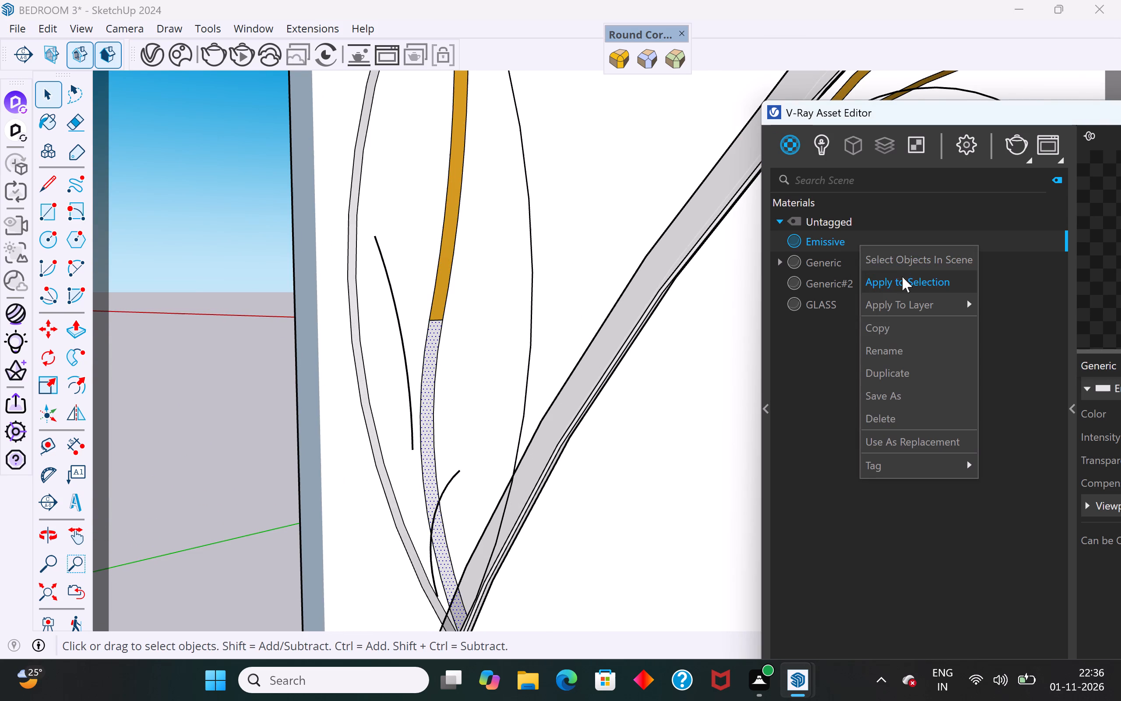
click(902, 277)
Apply the Emissive material to the outer edge wall of the lowest leaf on the stem's left side.
scroll(344, 250, up, 6)
click(356, 221)
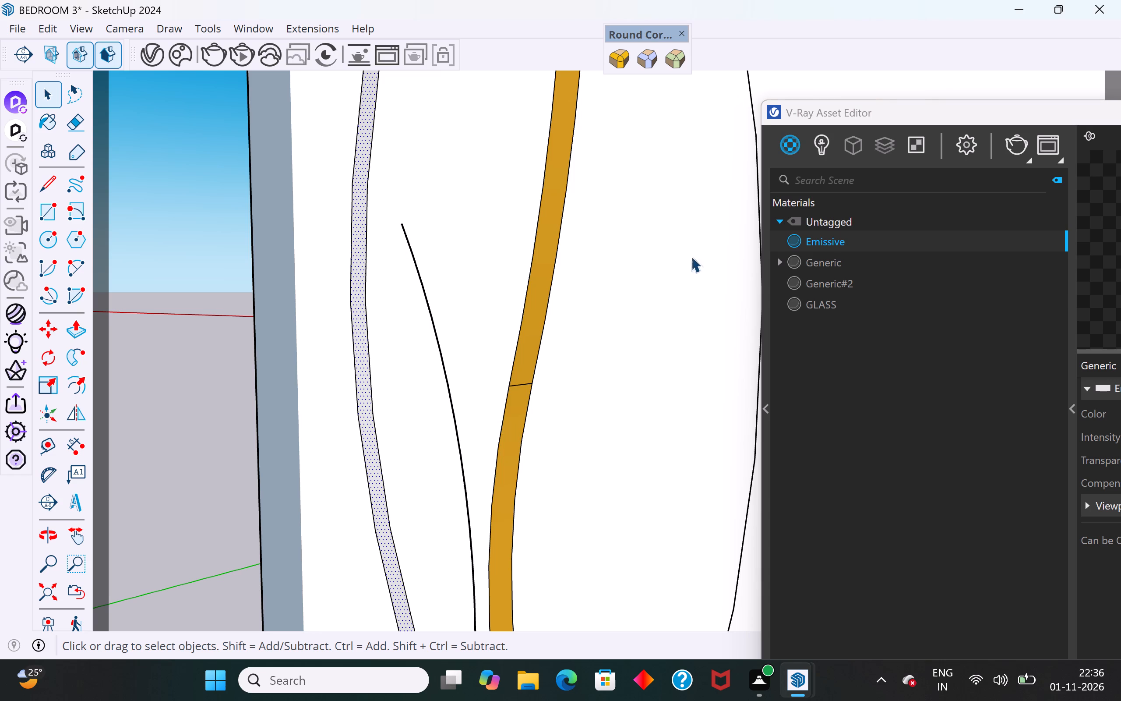
right_click(836, 242)
click(886, 277)
Move the stem group a short distance along the green axis toward the panel's front, starting from its lower back corner.
scroll(393, 394, down, 10)
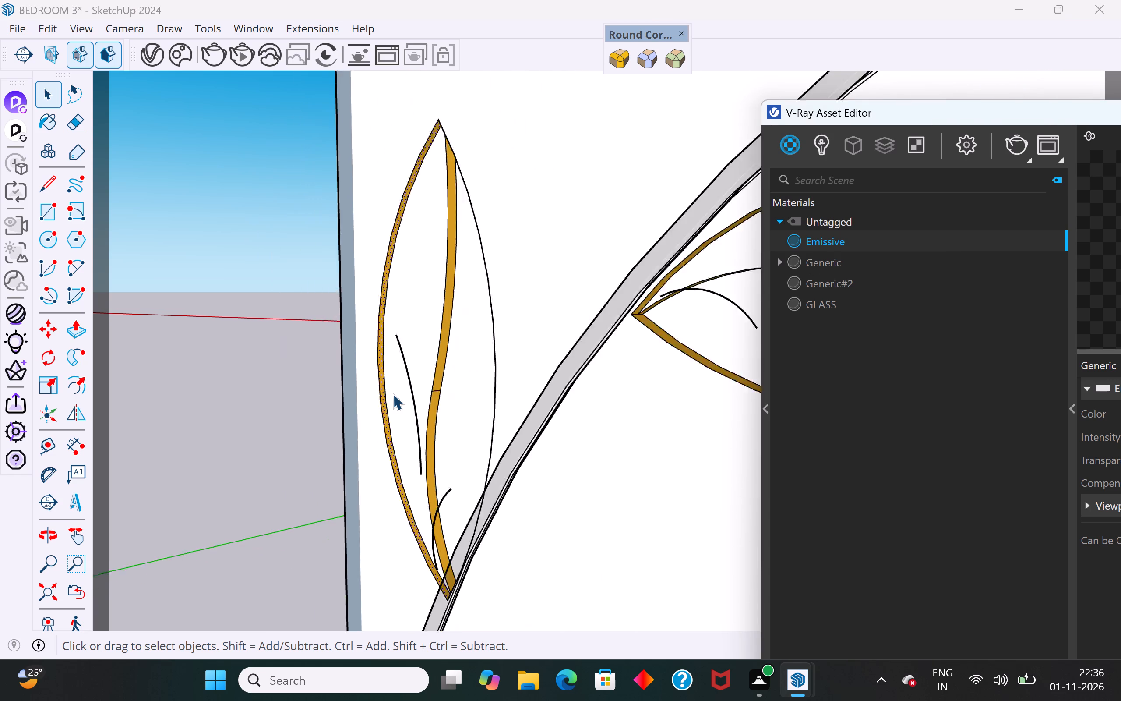
scroll(393, 394, down, 9)
scroll(544, 259, down, 13)
middle_drag(449, 416, 703, 436)
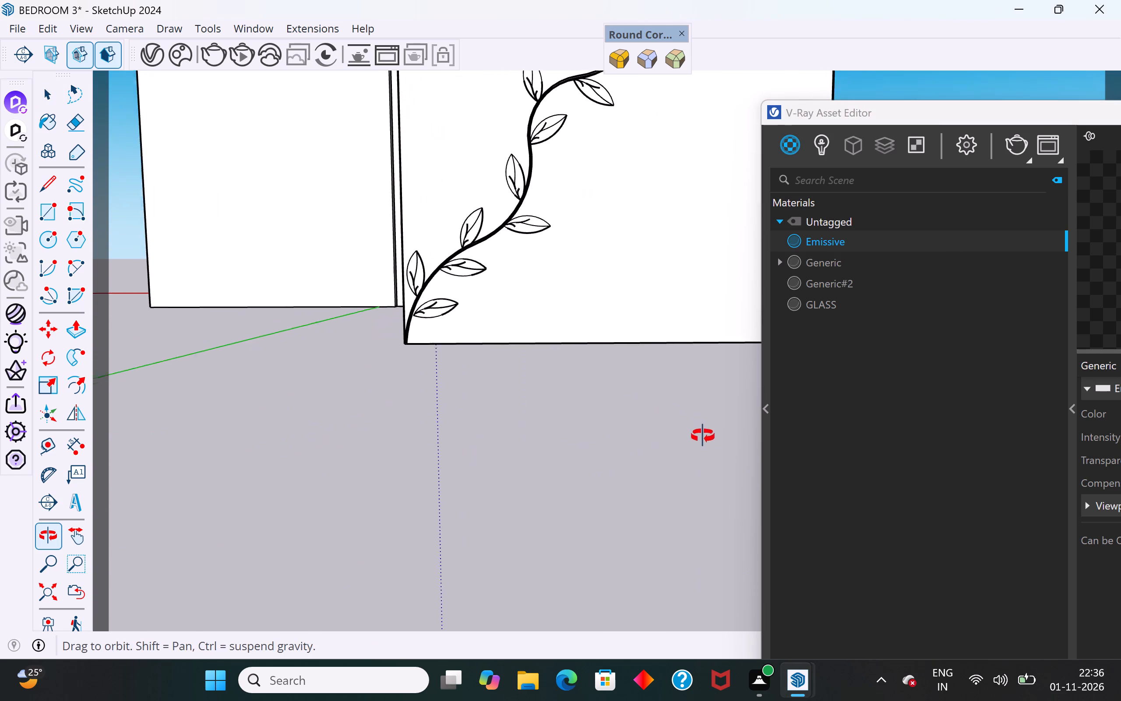
middle_drag(703, 436, 703, 439)
scroll(383, 437, down, 8)
middle_drag(448, 430, 586, 460)
scroll(459, 391, up, 3)
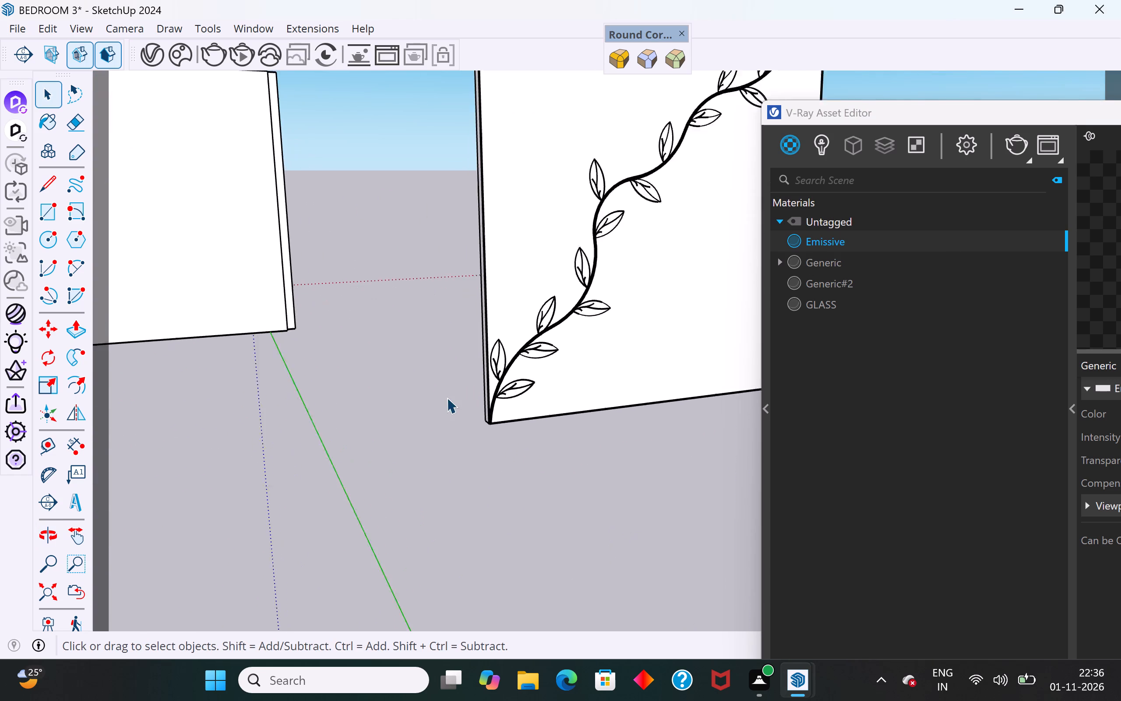
scroll(447, 397, up, 5)
middle_drag(541, 344, 488, 111)
middle_drag(543, 348, 543, 146)
scroll(543, 348, up, 1)
scroll(483, 287, up, 7)
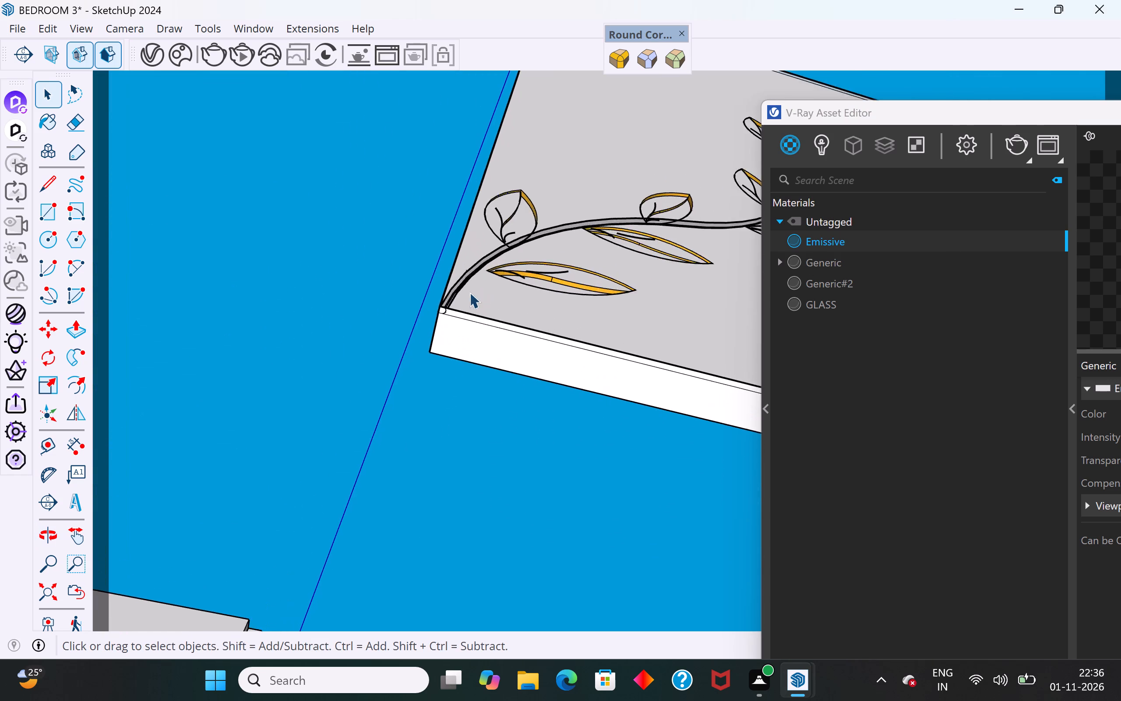
scroll(469, 292, up, 15)
middle_drag(455, 345, 582, 261)
scroll(557, 232, up, 2)
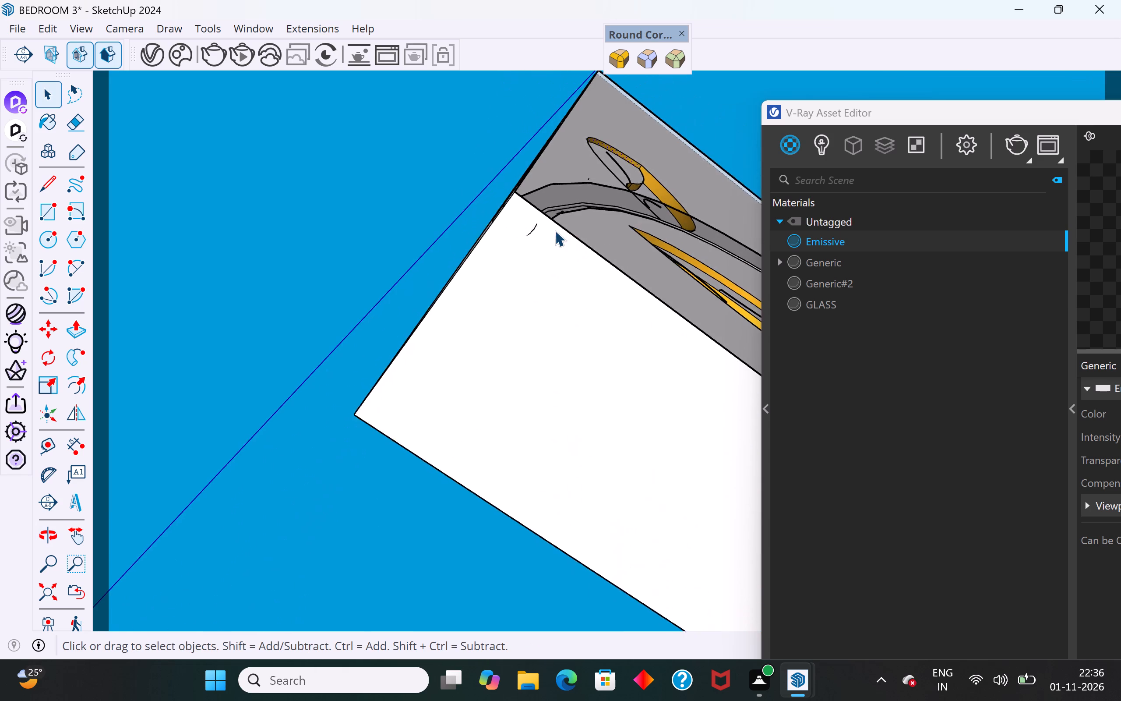
scroll(555, 230, up, 10)
click(575, 168)
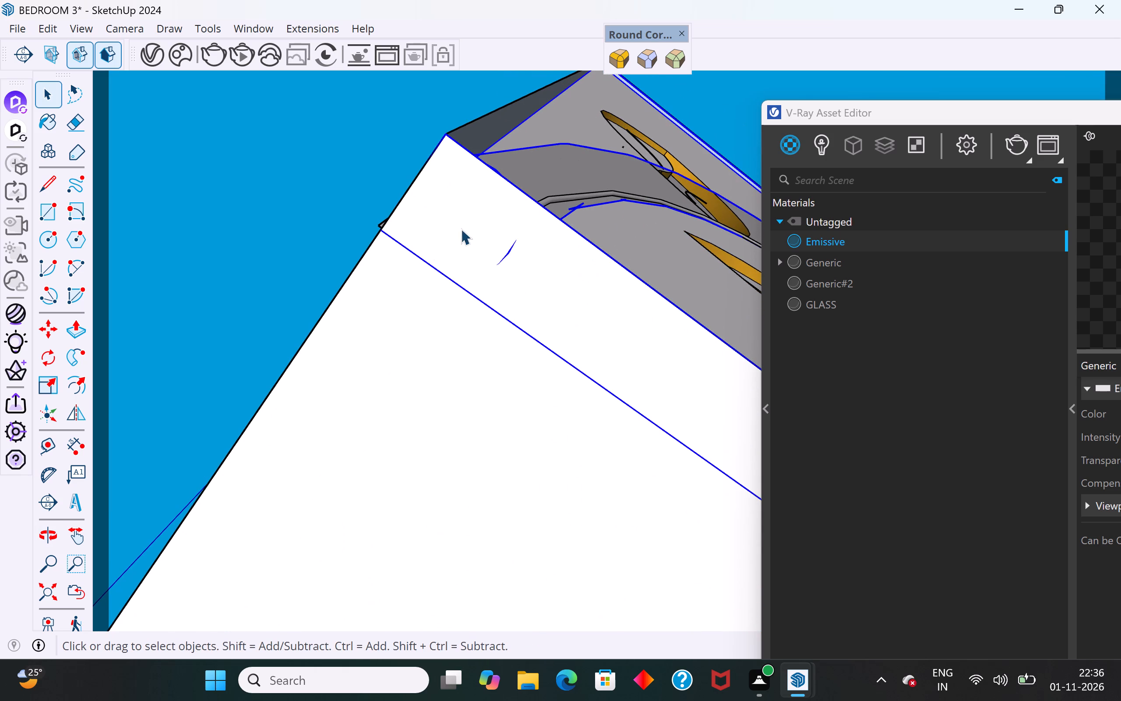
middle_drag(441, 282, 584, 491)
middle_drag(500, 392, 534, 506)
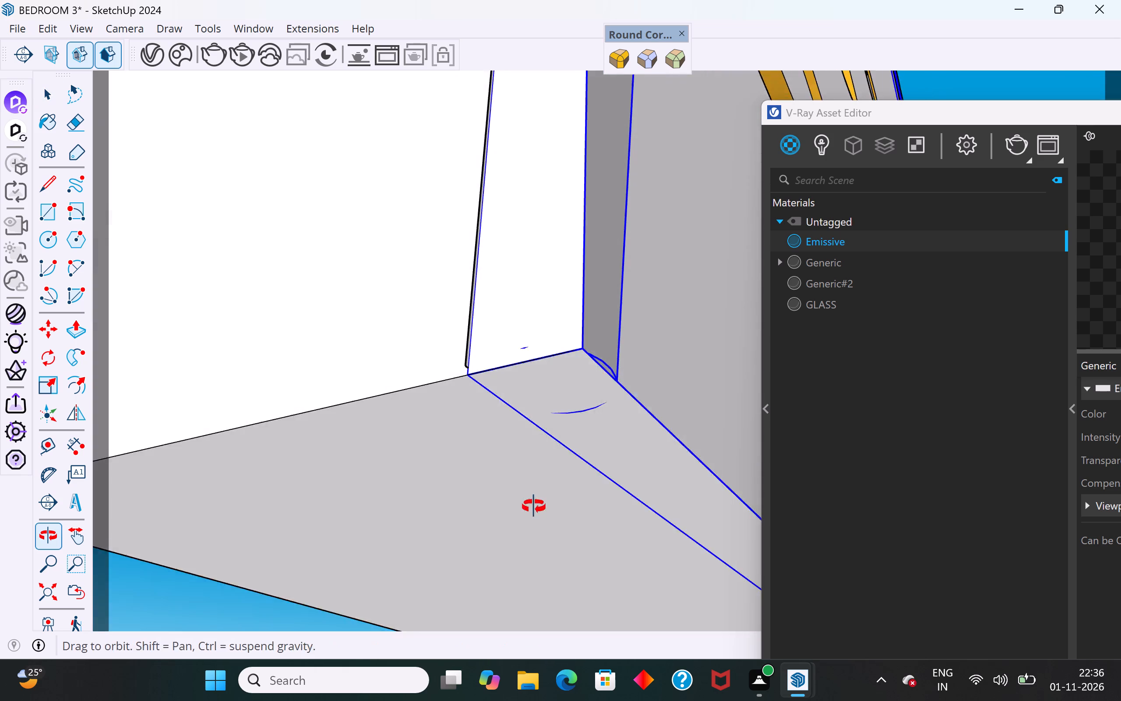
middle_drag(534, 506, 538, 546)
scroll(381, 334, down, 5)
middle_drag(432, 378, 492, 424)
middle_drag(468, 390, 356, 255)
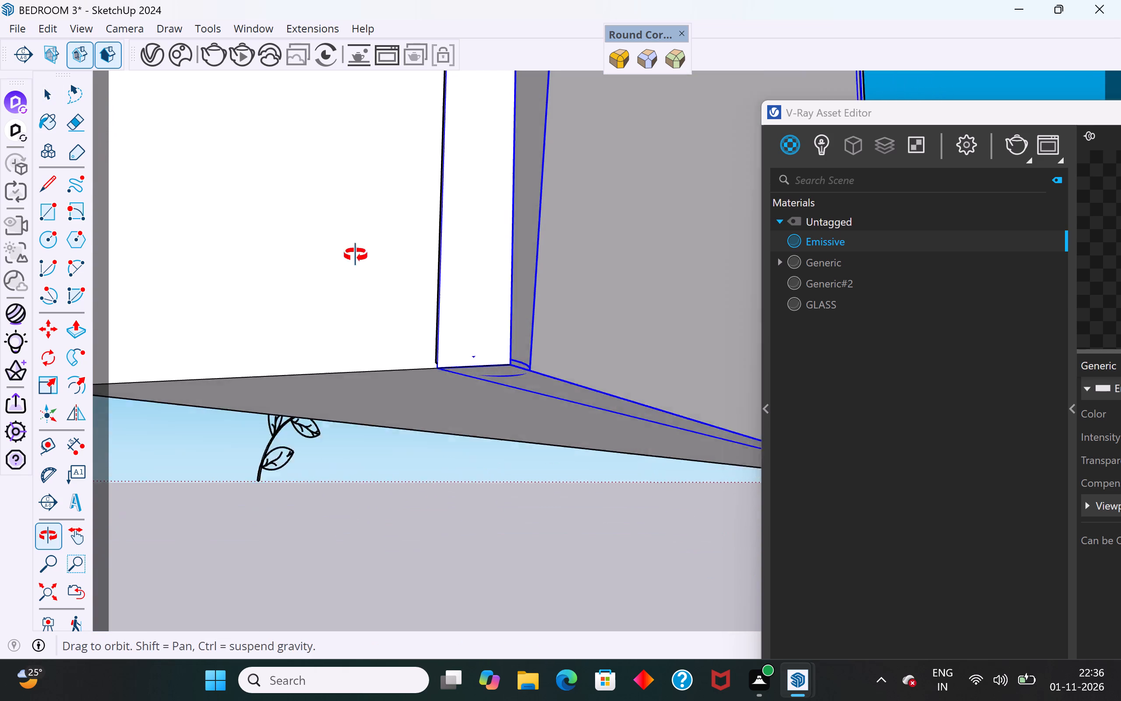
middle_drag(356, 255, 324, 113)
key(m)
scroll(405, 409, up, 3)
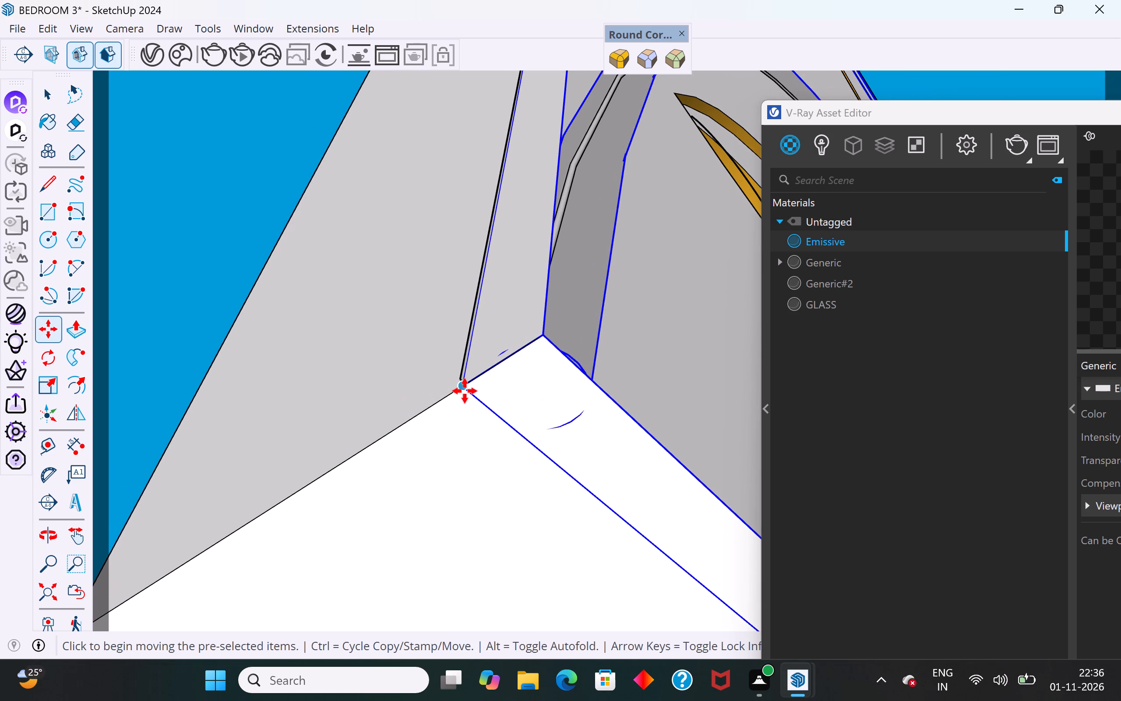
click(465, 391)
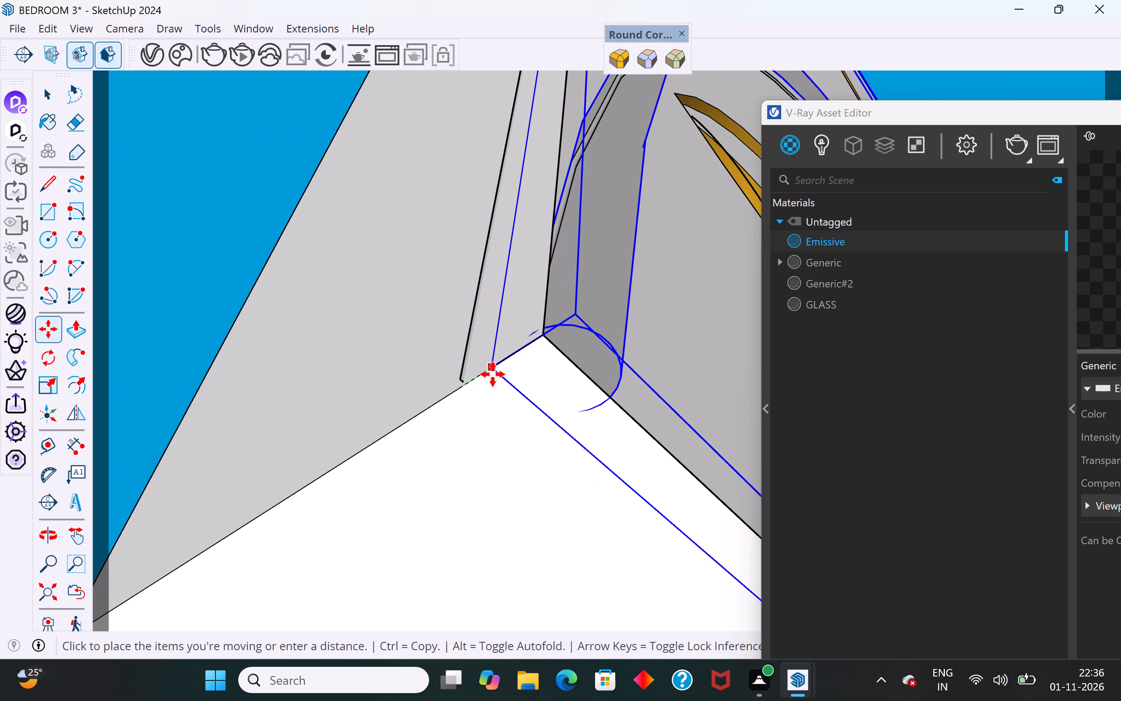
click(494, 374)
click(49, 96)
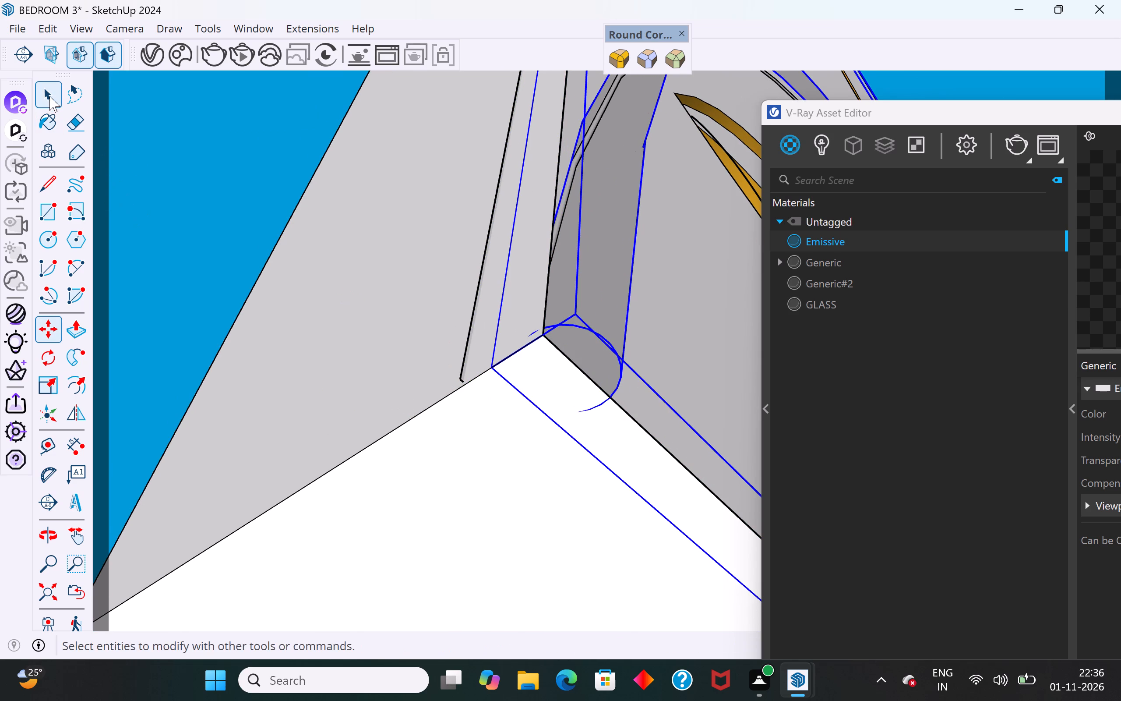
click(163, 179)
Hide the end-cap face and its edges at the lower end of the stem, inside the stem group.
scroll(573, 302, up, 1)
middle_drag(570, 301, 437, 258)
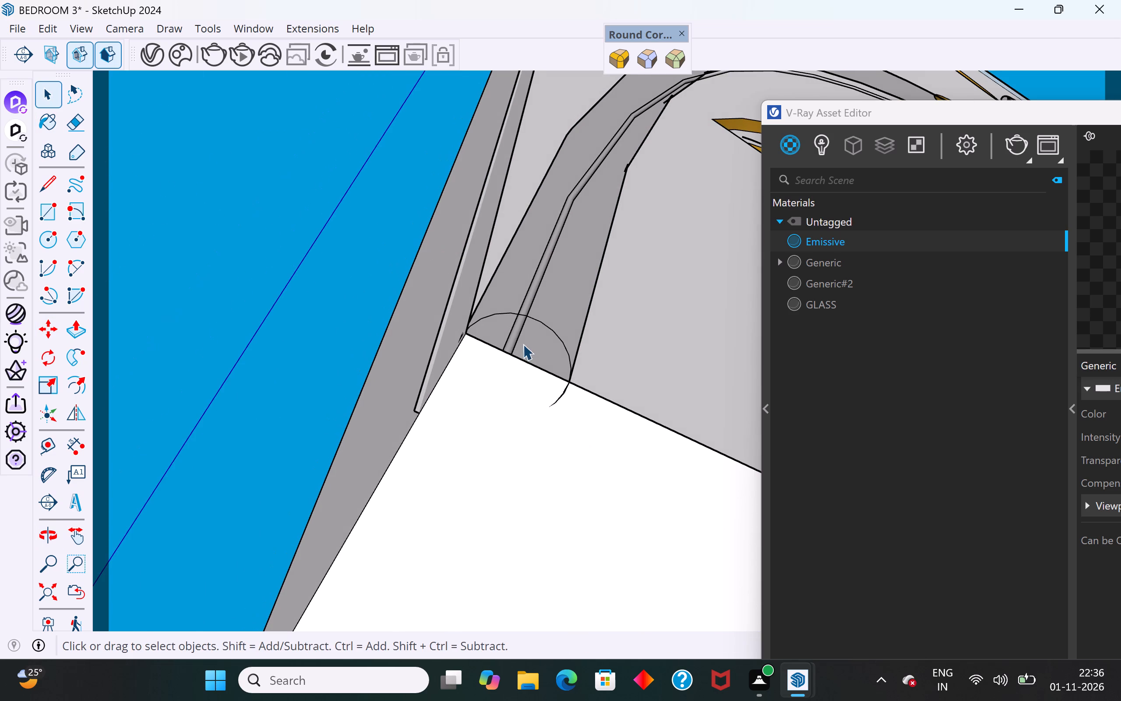
click(517, 331)
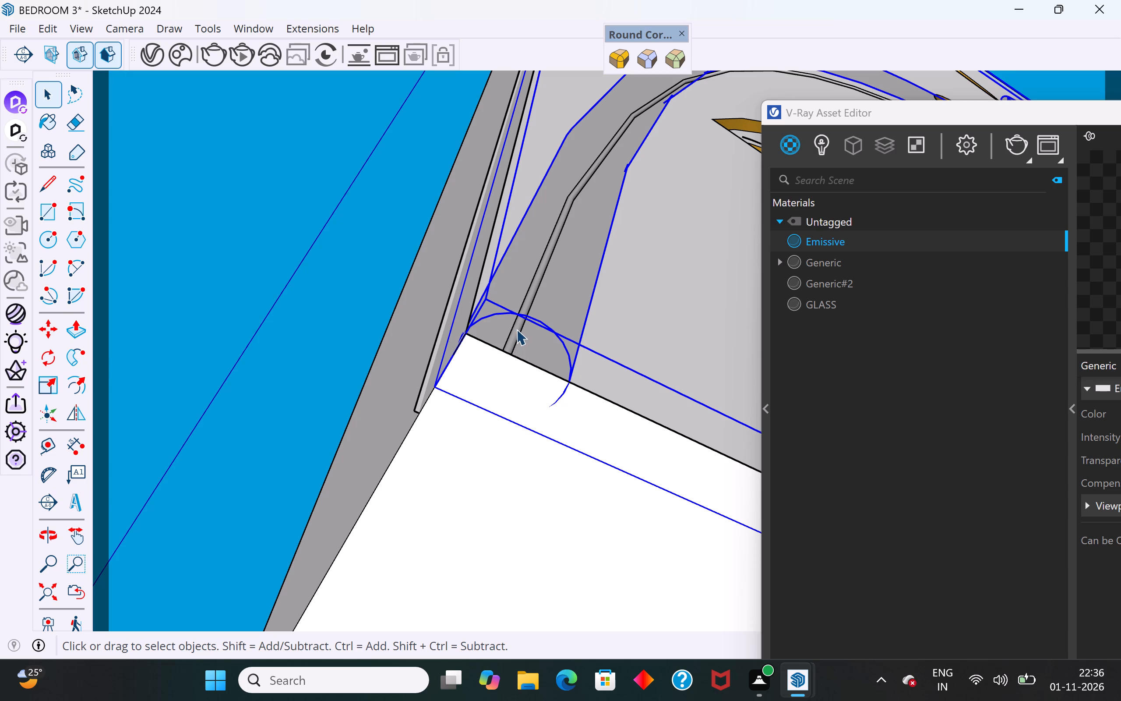
double_click(516, 329)
double_click(516, 336)
right_click(521, 337)
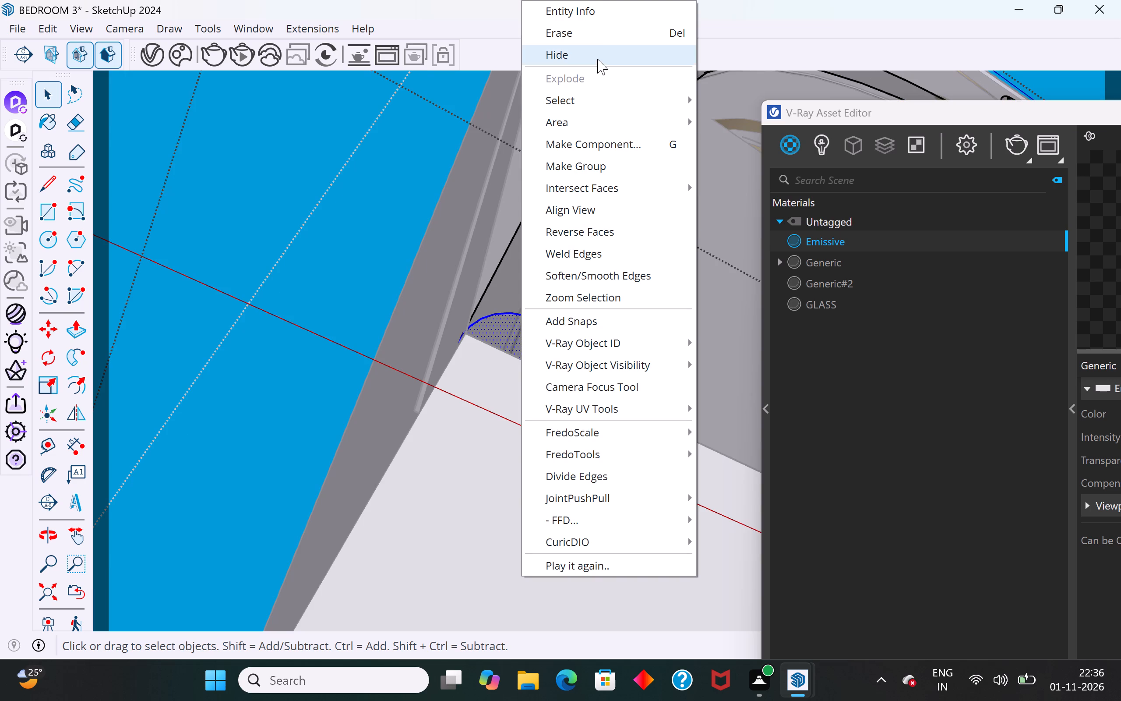
click(597, 59)
Examine the stem's surfaces around its lower end inside the stem group.
scroll(508, 333, up, 4)
click(517, 343)
double_click(517, 343)
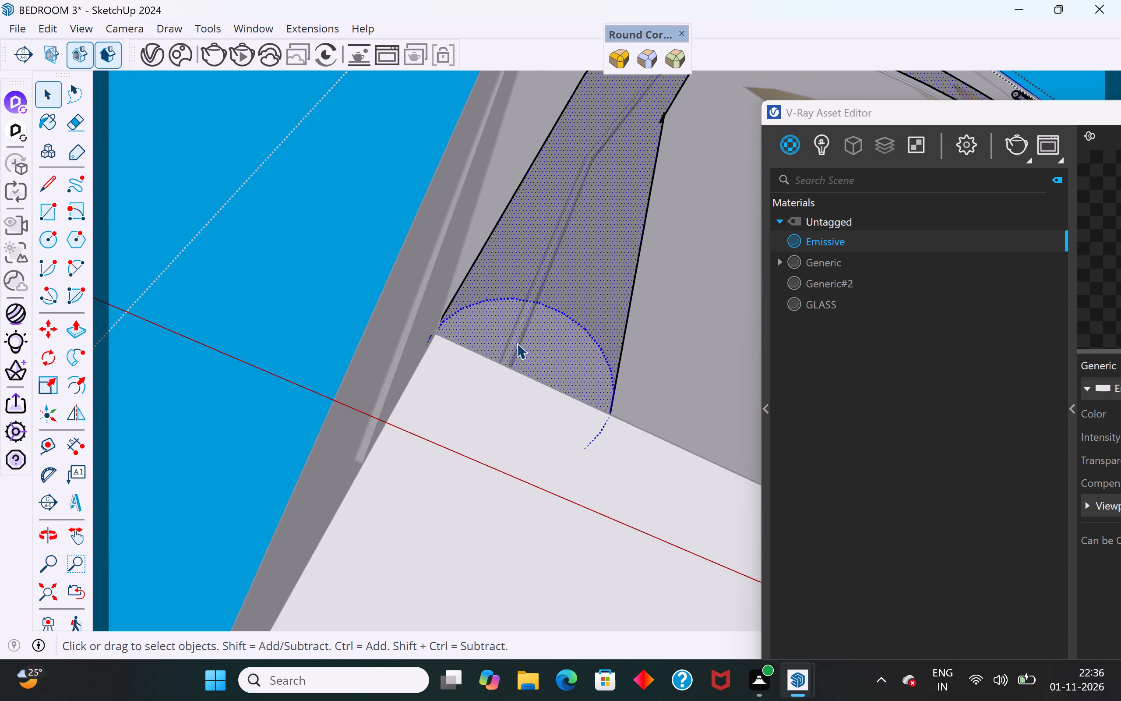
double_click(517, 343)
middle_drag(628, 298, 454, 552)
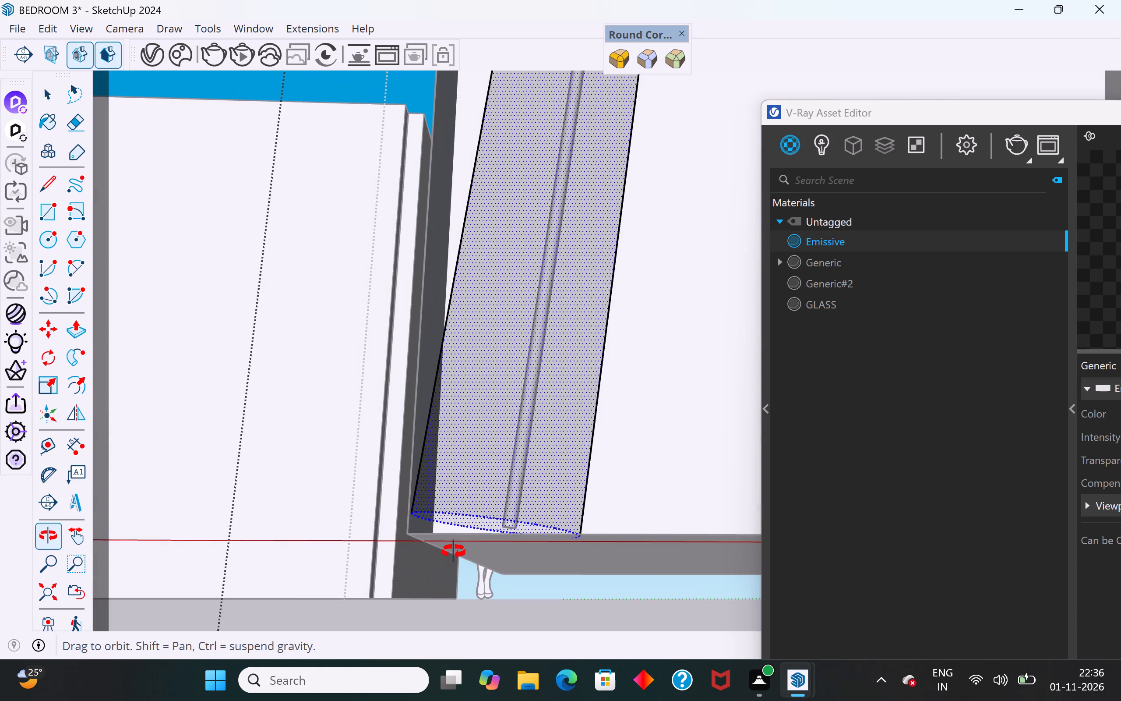
middle_drag(454, 552, 717, 646)
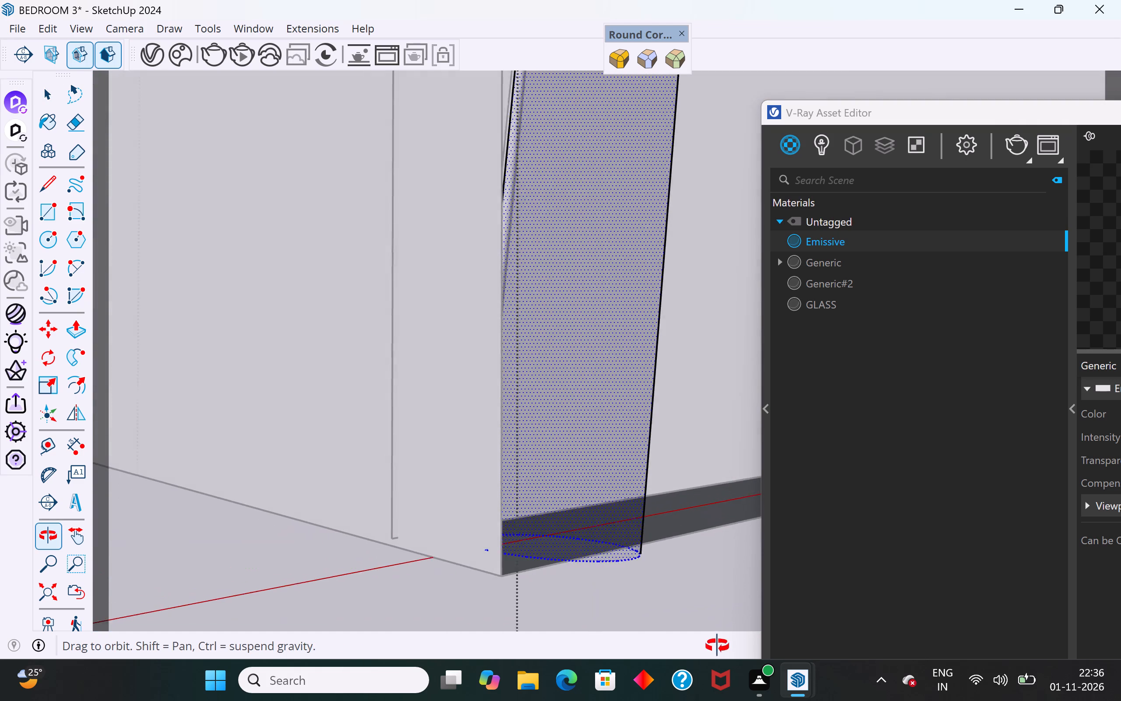
middle_drag(717, 646, 713, 643)
scroll(405, 498, down, 16)
Start an interactive V-Ray render and examine the emissive leaves with the whole vine panel in view.
click(1023, 152)
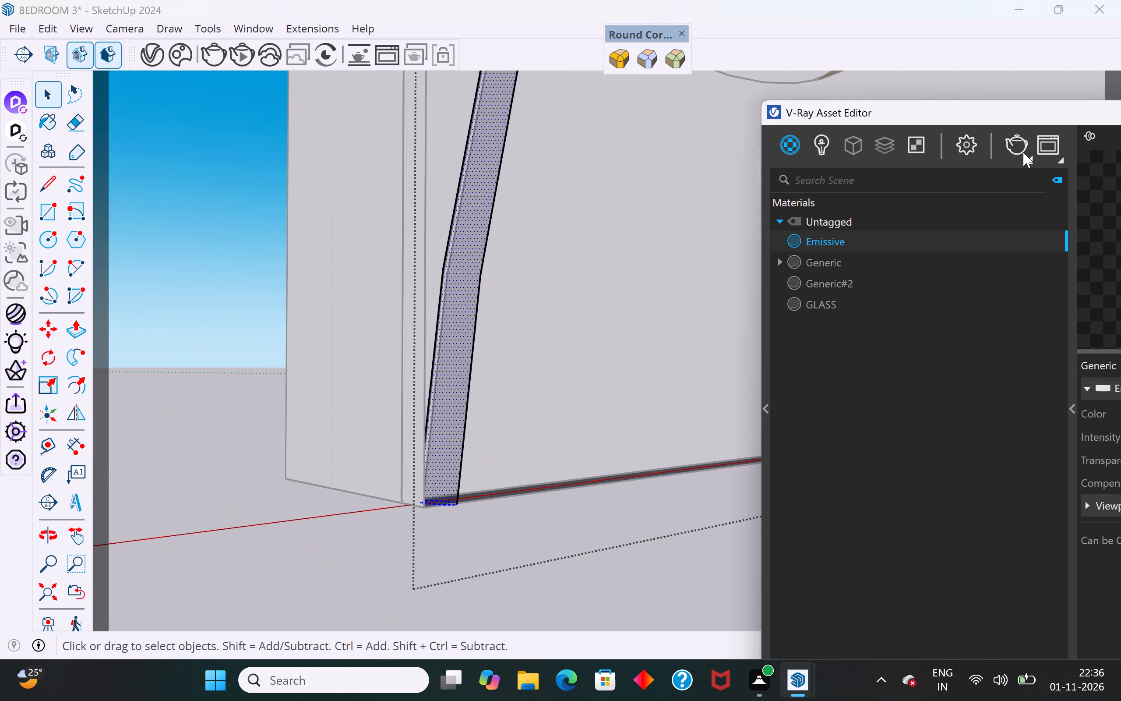
click(1020, 191)
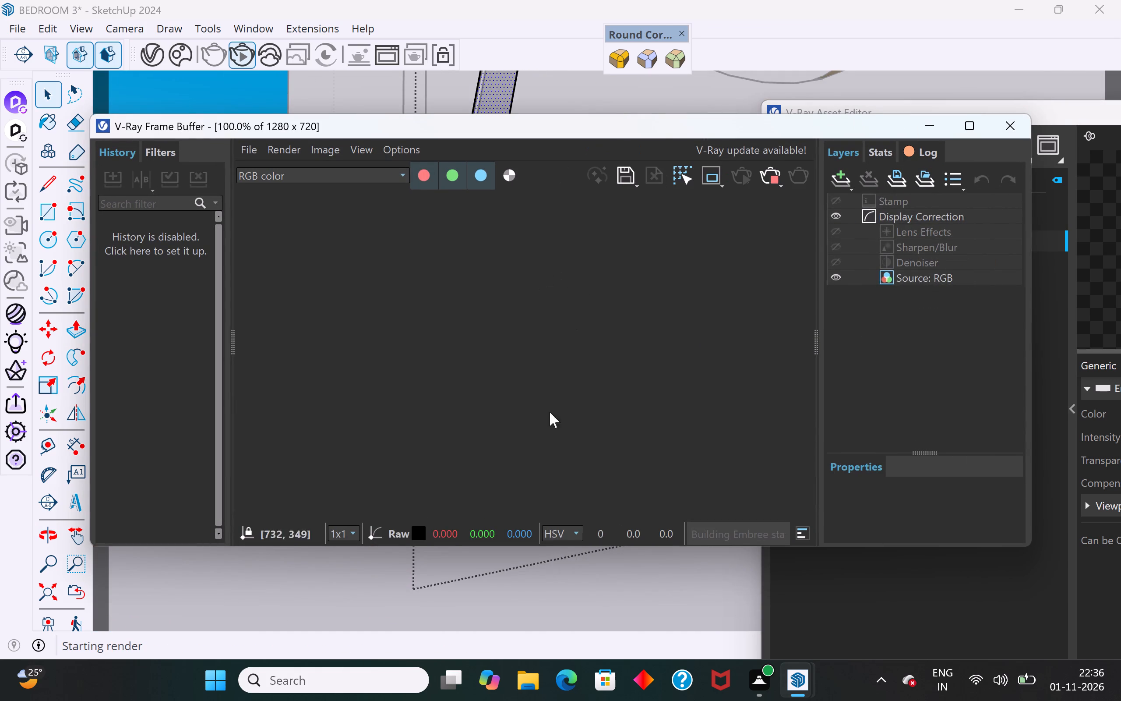
scroll(525, 619, down, 1)
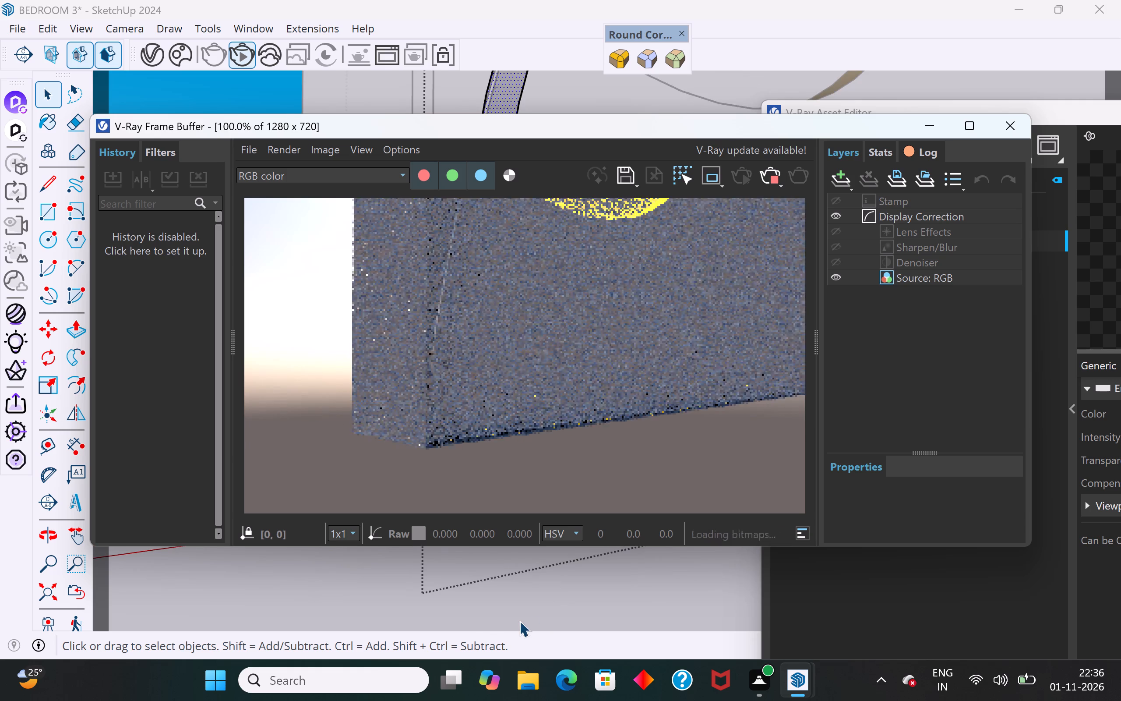
scroll(483, 628, down, 14)
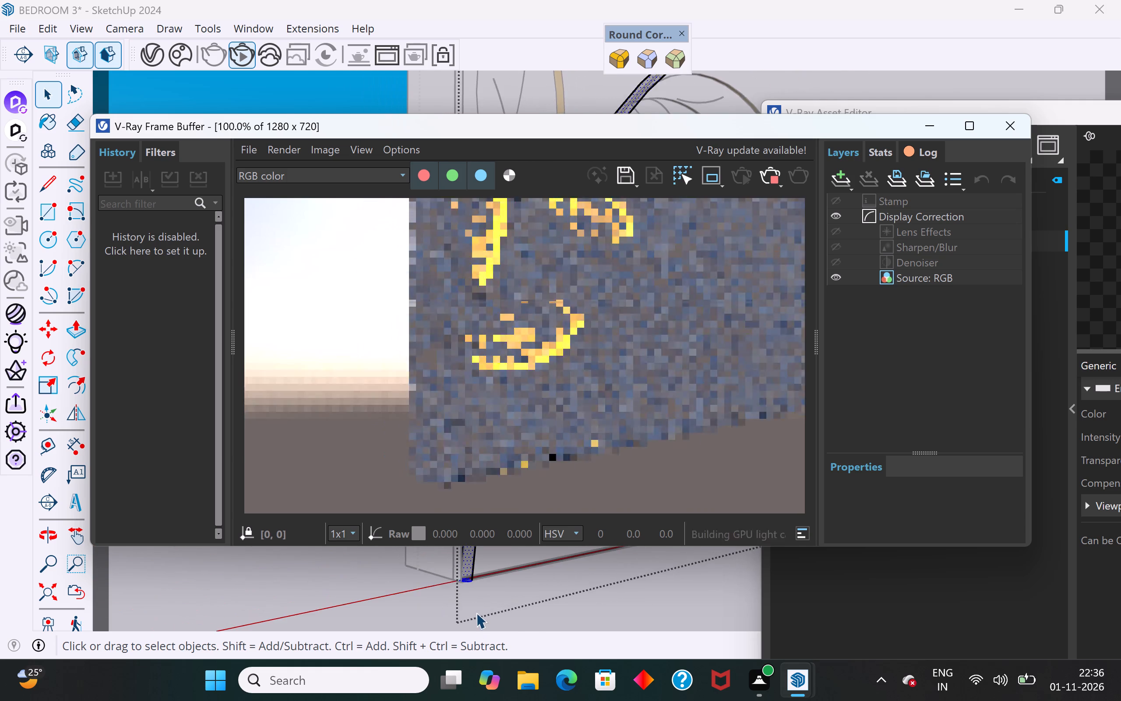
scroll(476, 612, down, 13)
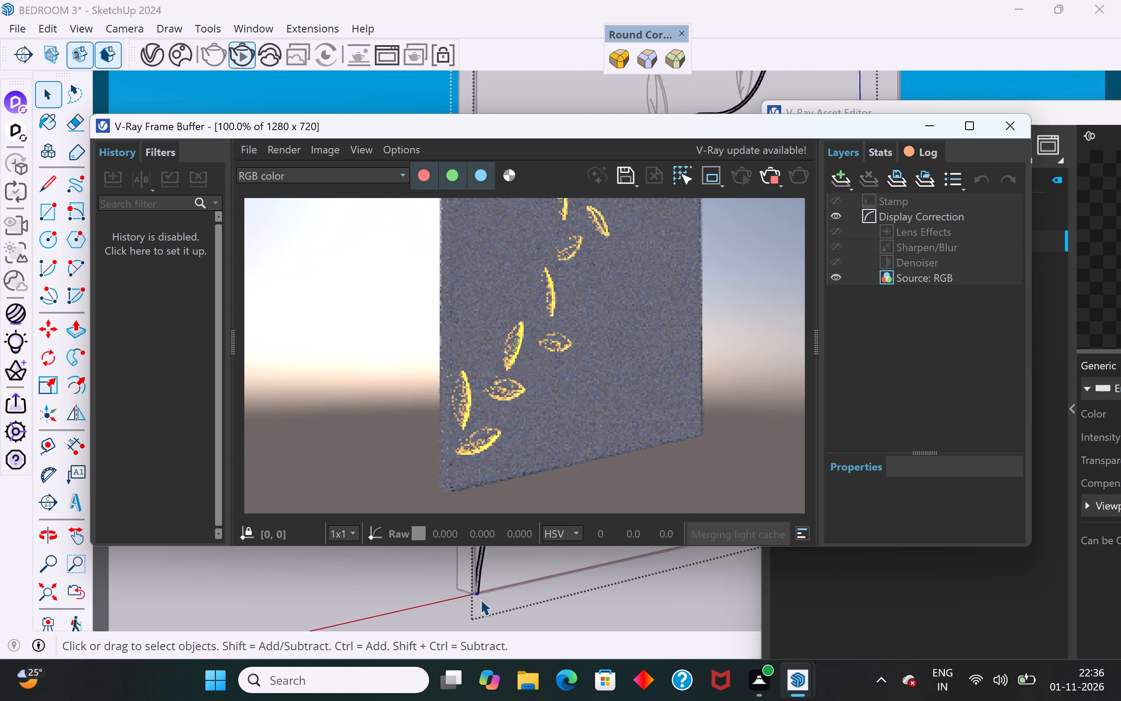
scroll(480, 599, down, 3)
scroll(527, 556, down, 2)
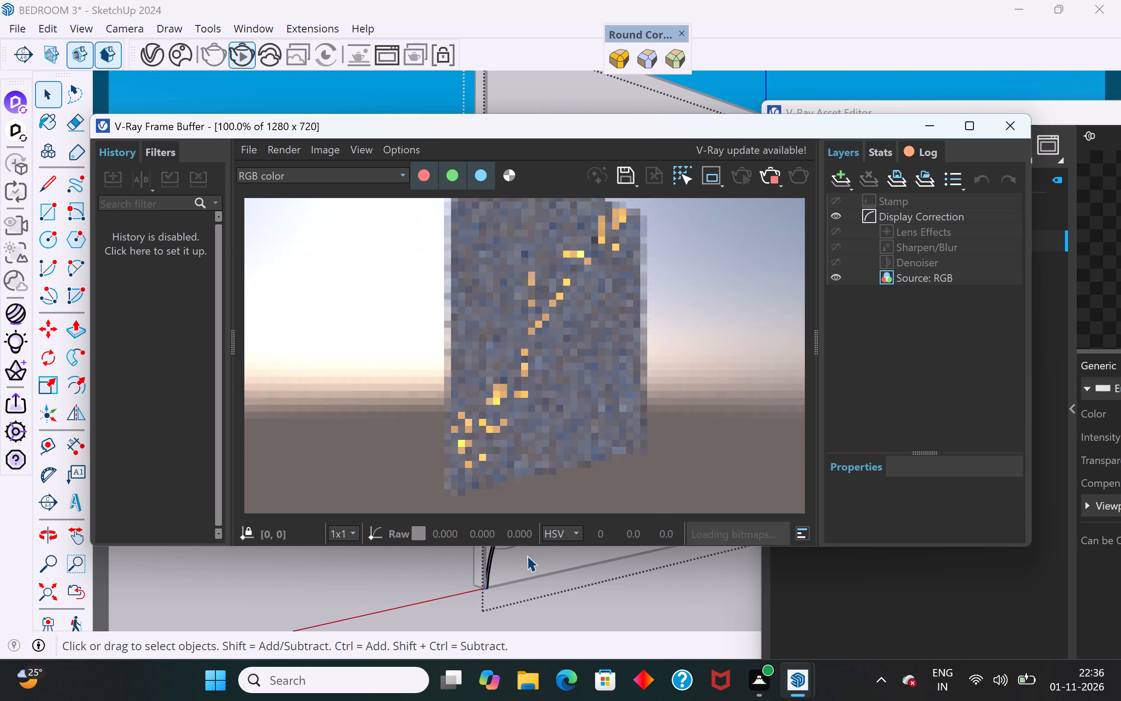
click(968, 134)
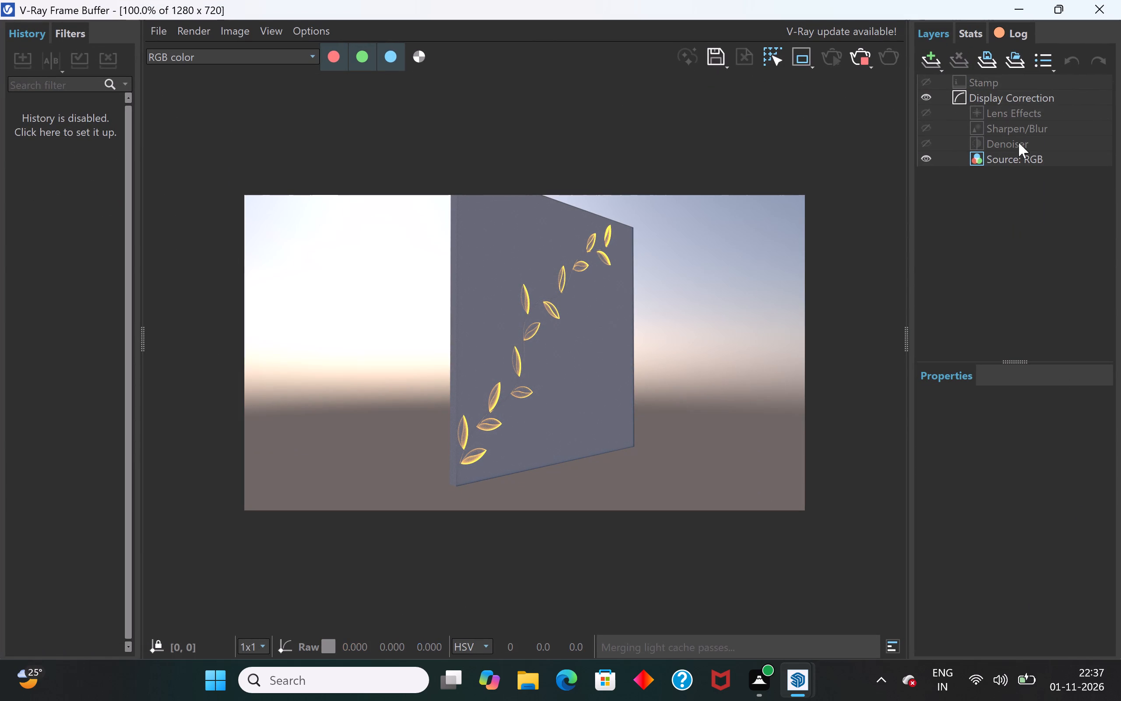
click(1058, 7)
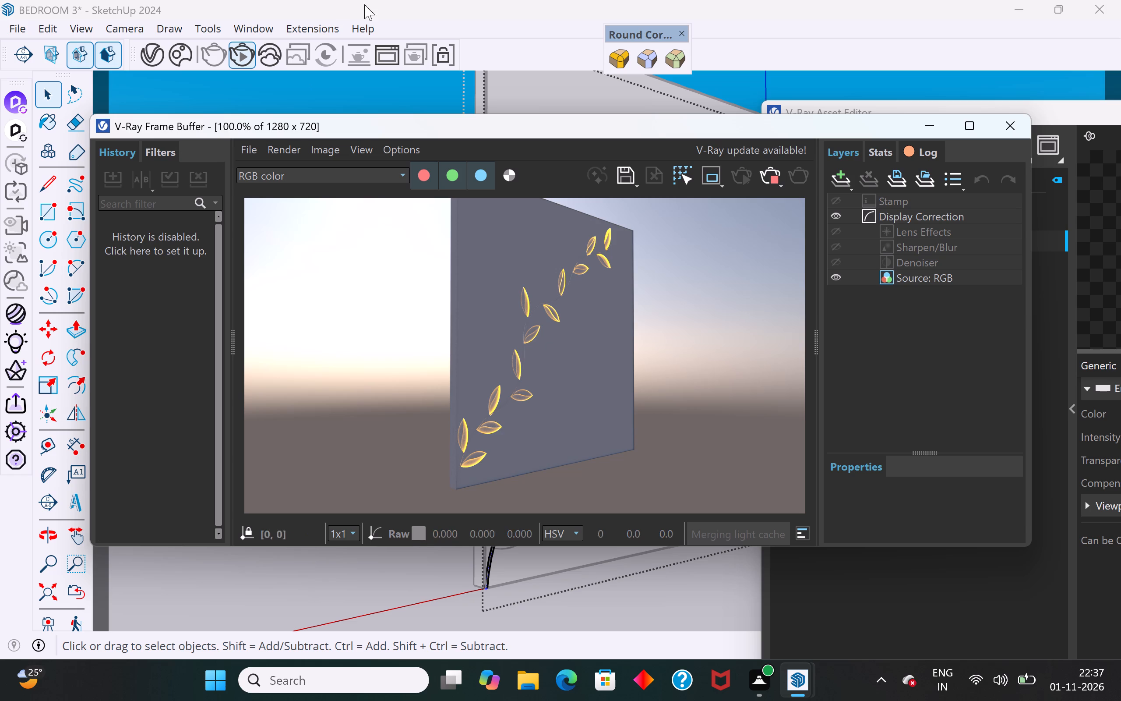
click(1019, 128)
Leave the stem group and hide the panel's front face surrounding the vine.
scroll(449, 342, down, 3)
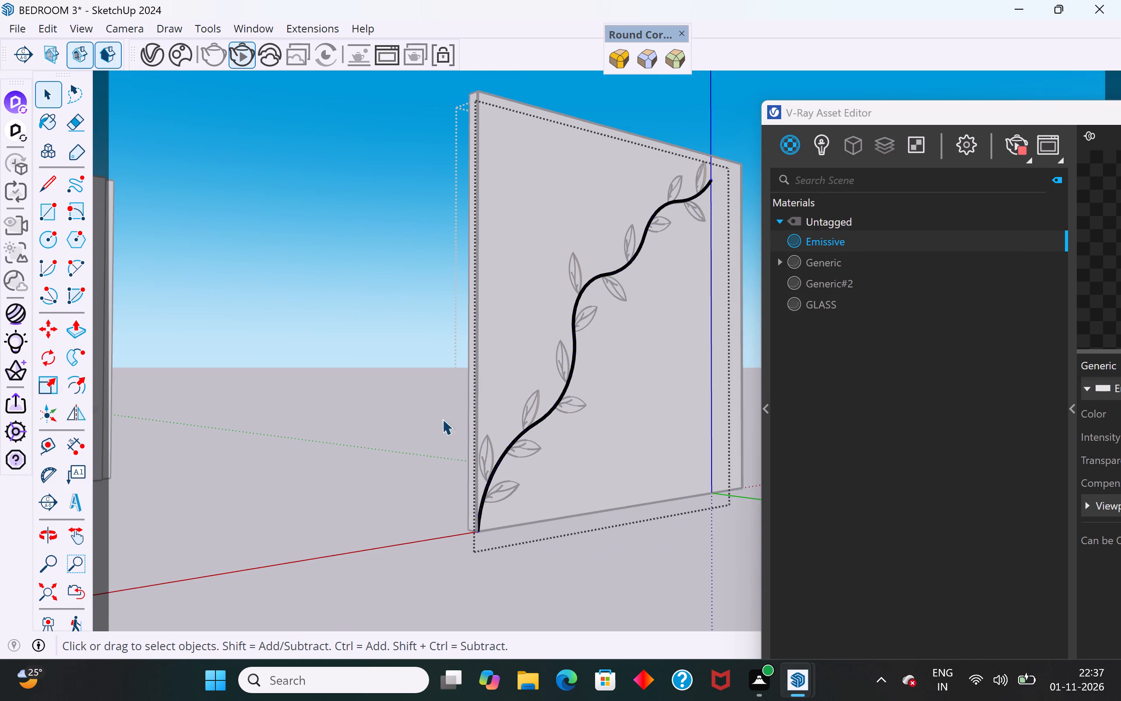
click(421, 439)
middle_drag(565, 443, 192, 557)
click(626, 374)
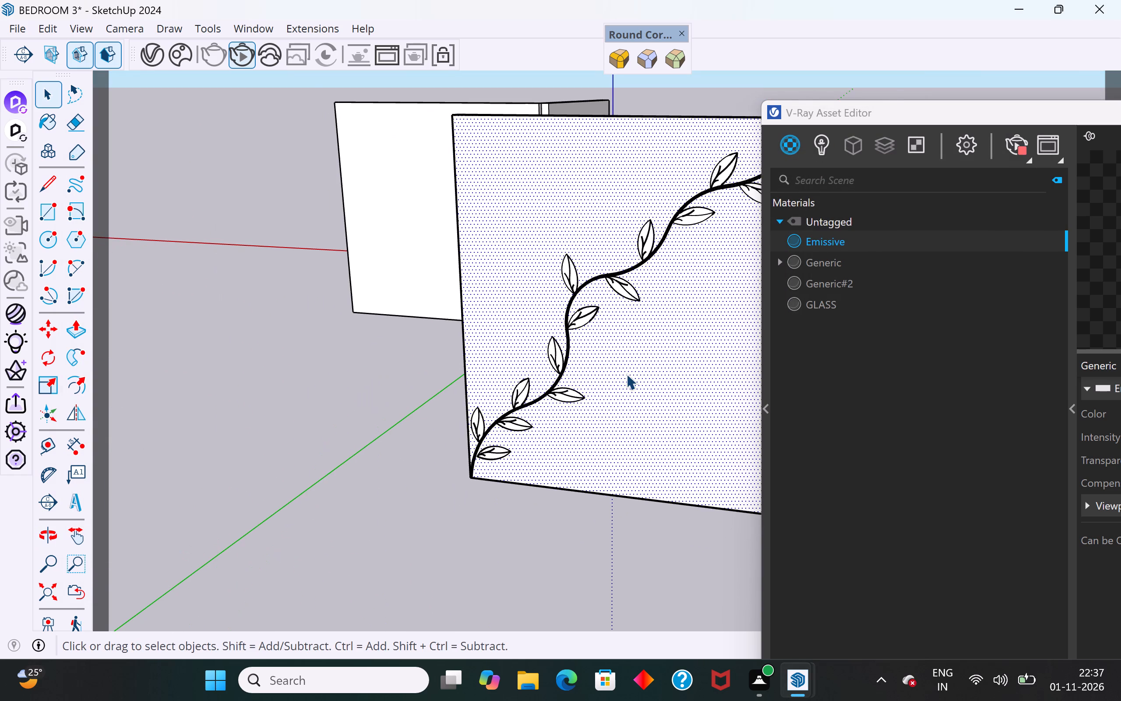
scroll(627, 365, up, 1)
scroll(490, 404, up, 3)
right_click(523, 296)
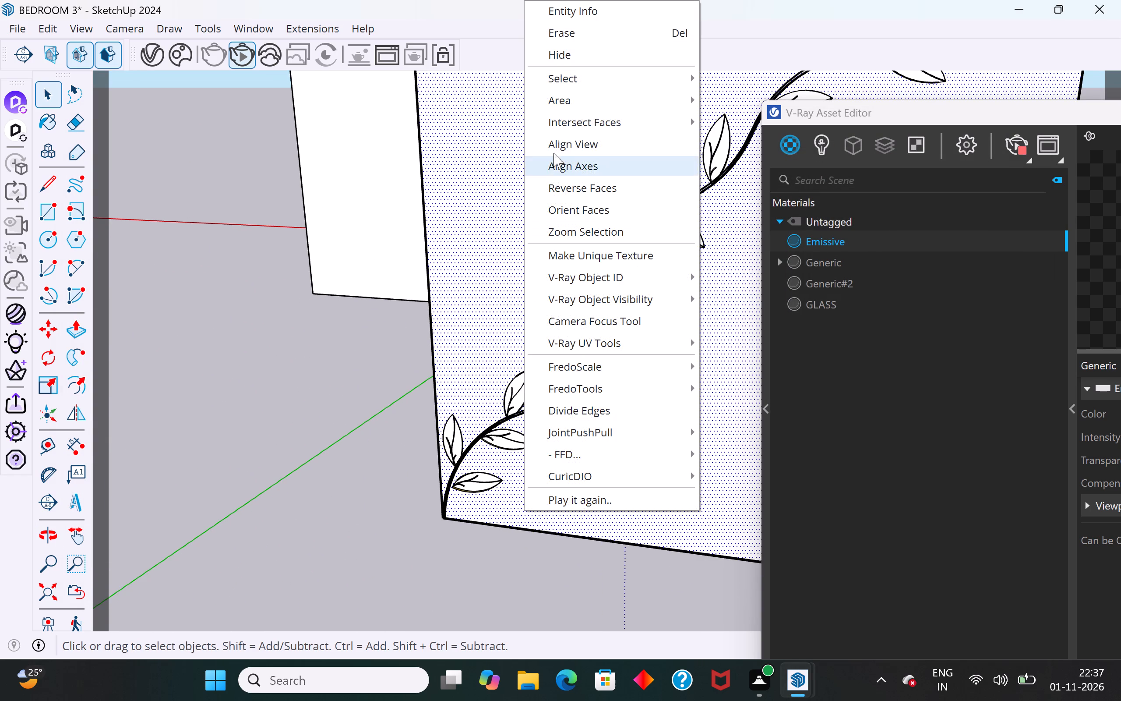
click(572, 52)
Hide the stem group at the lower corner of the vine panel.
middle_drag(576, 387, 677, 255)
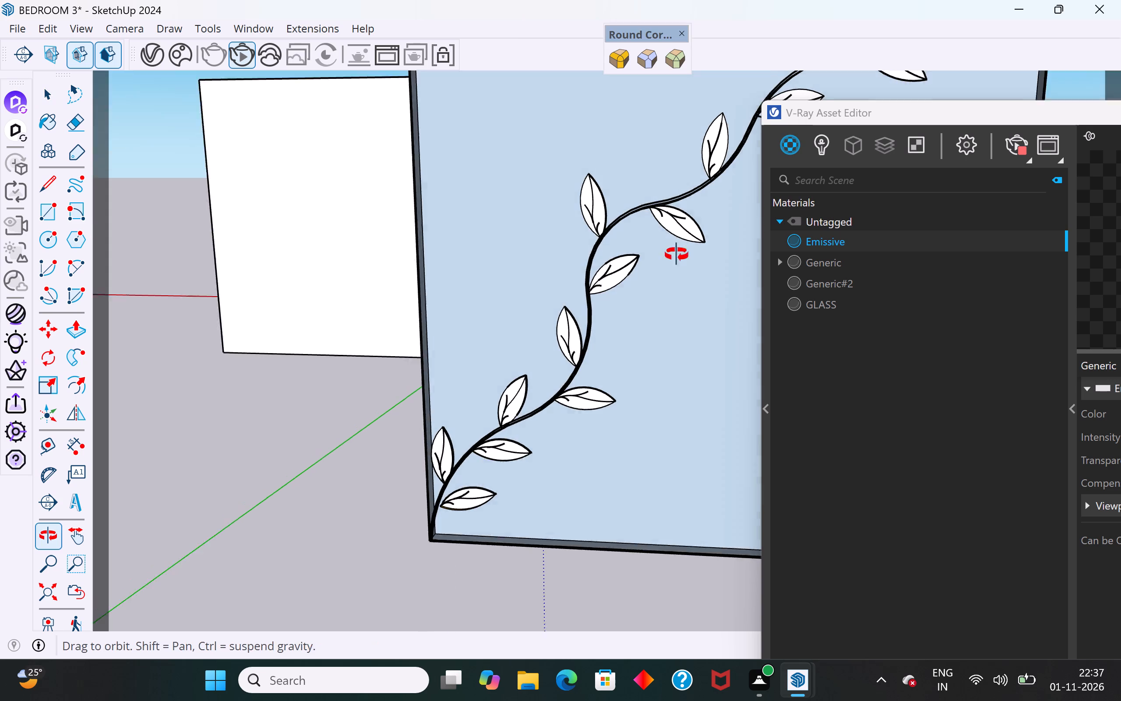
middle_drag(677, 255, 691, 129)
middle_drag(571, 355, 691, 241)
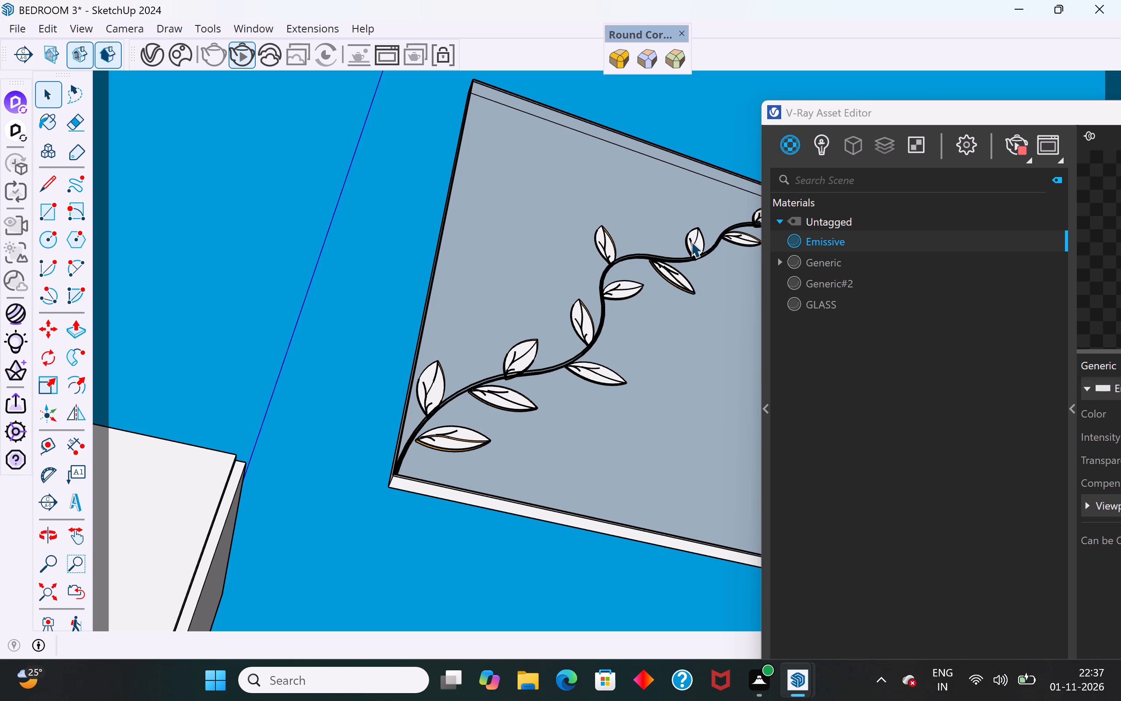
click(380, 572)
scroll(415, 496, up, 7)
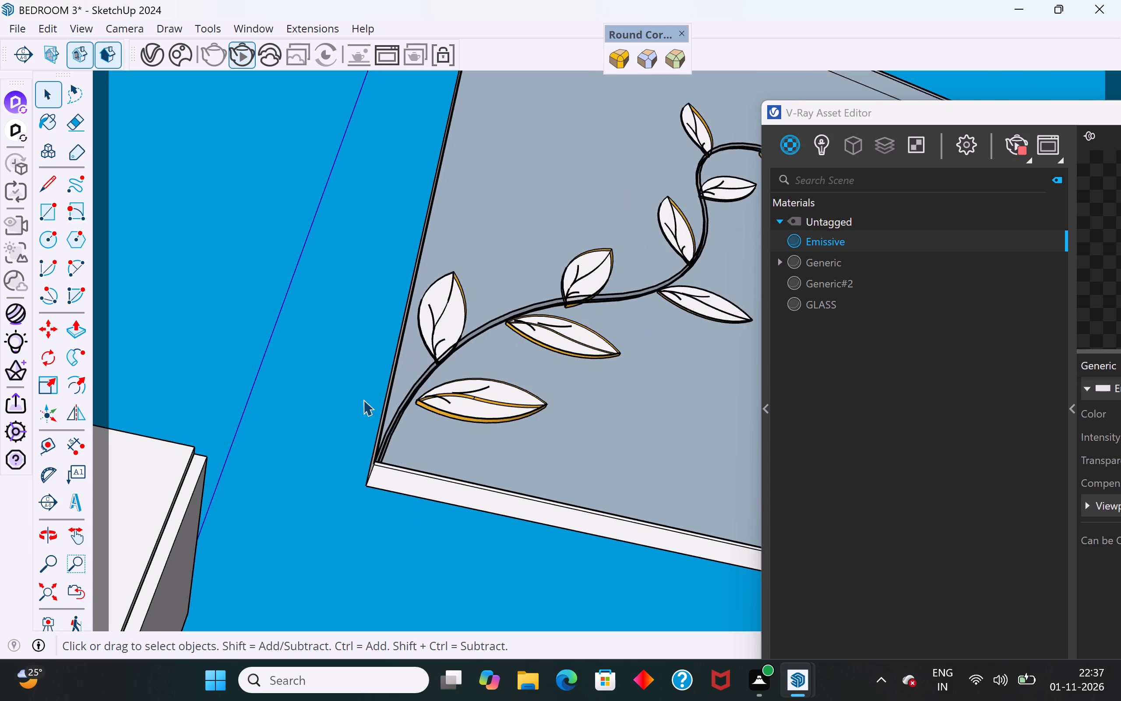
scroll(363, 400, up, 13)
middle_drag(363, 535, 532, 612)
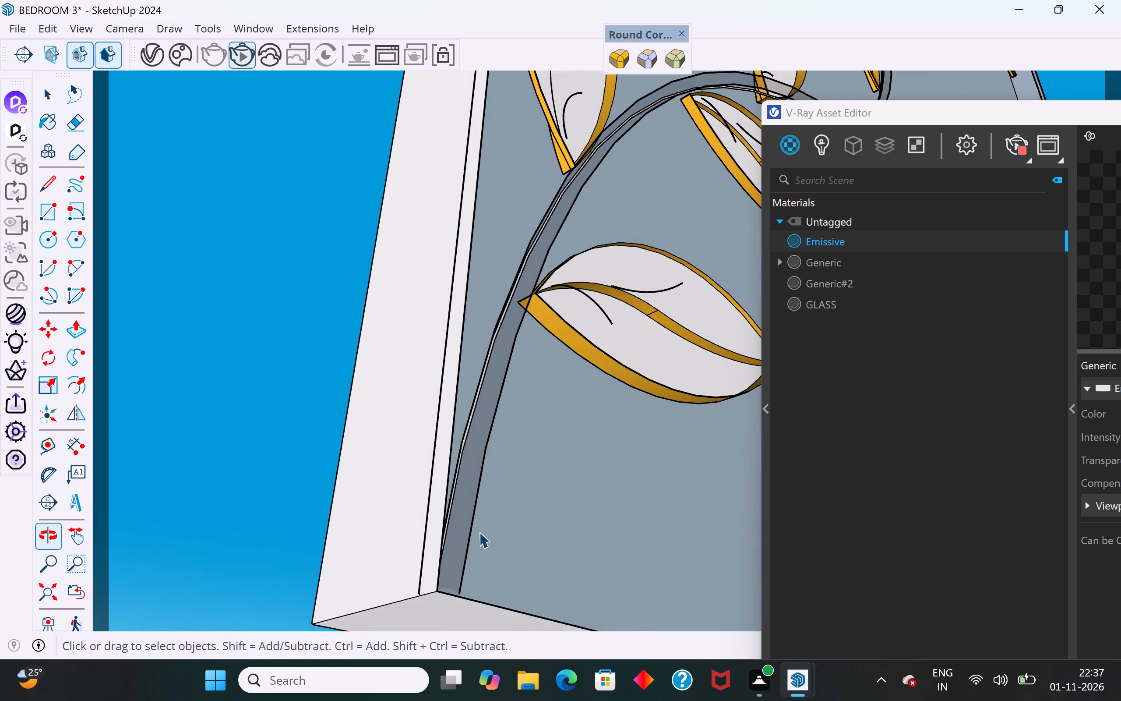
click(473, 488)
right_click(463, 513)
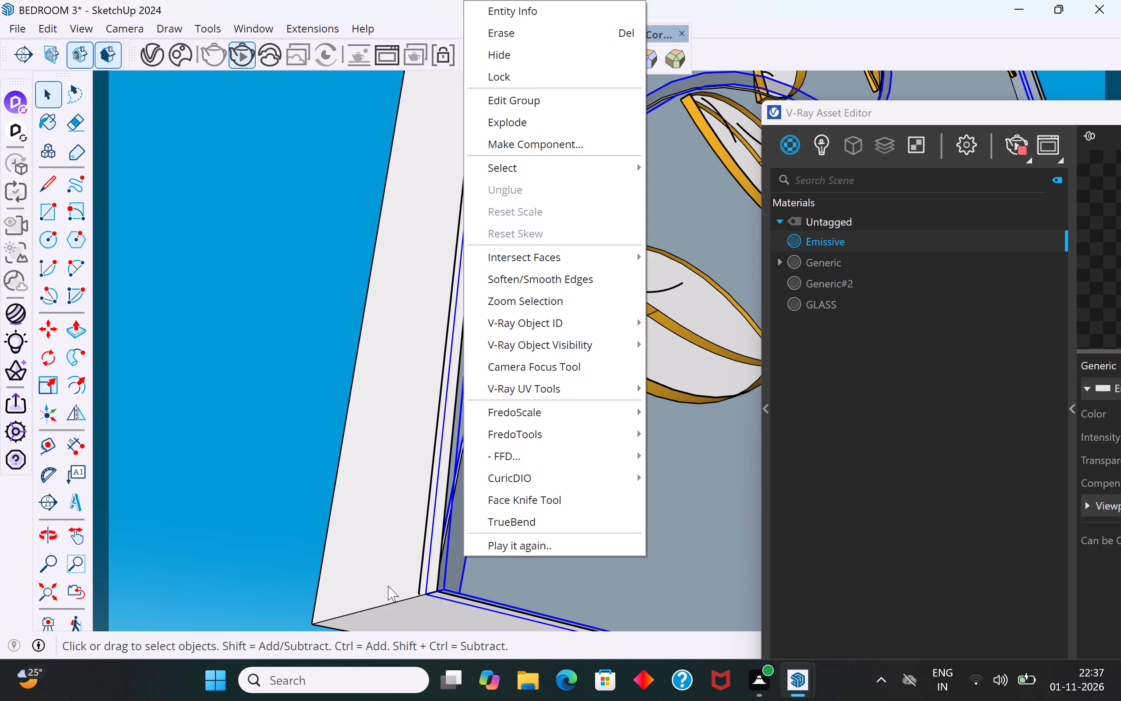
click(538, 53)
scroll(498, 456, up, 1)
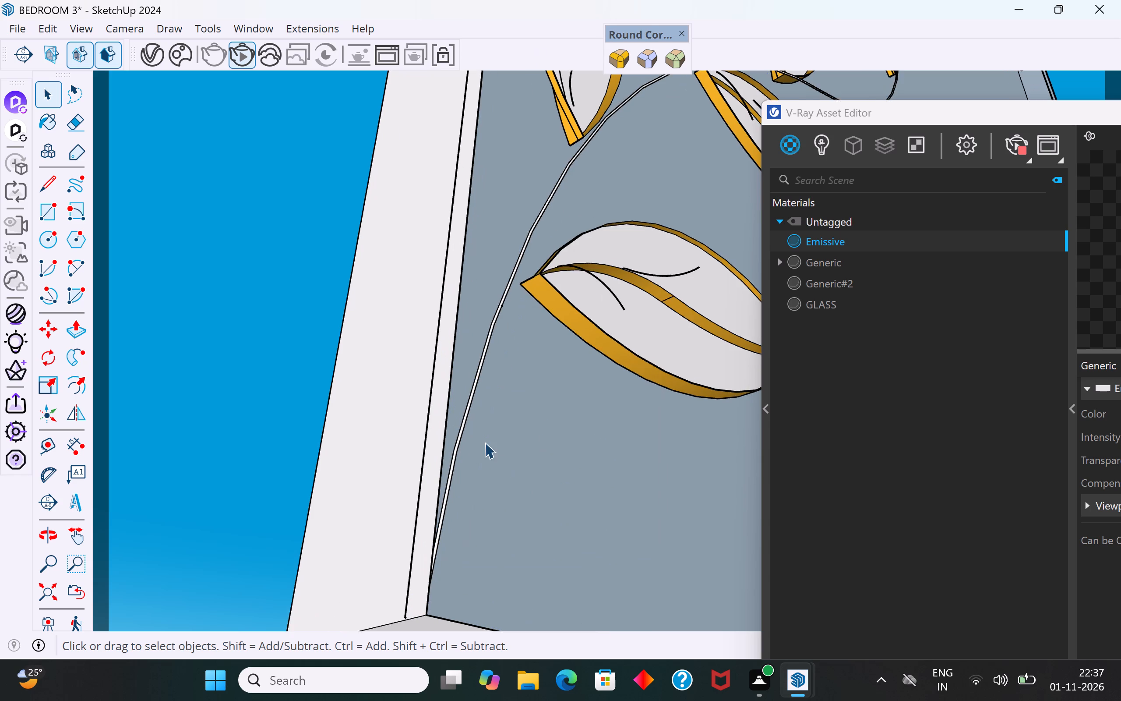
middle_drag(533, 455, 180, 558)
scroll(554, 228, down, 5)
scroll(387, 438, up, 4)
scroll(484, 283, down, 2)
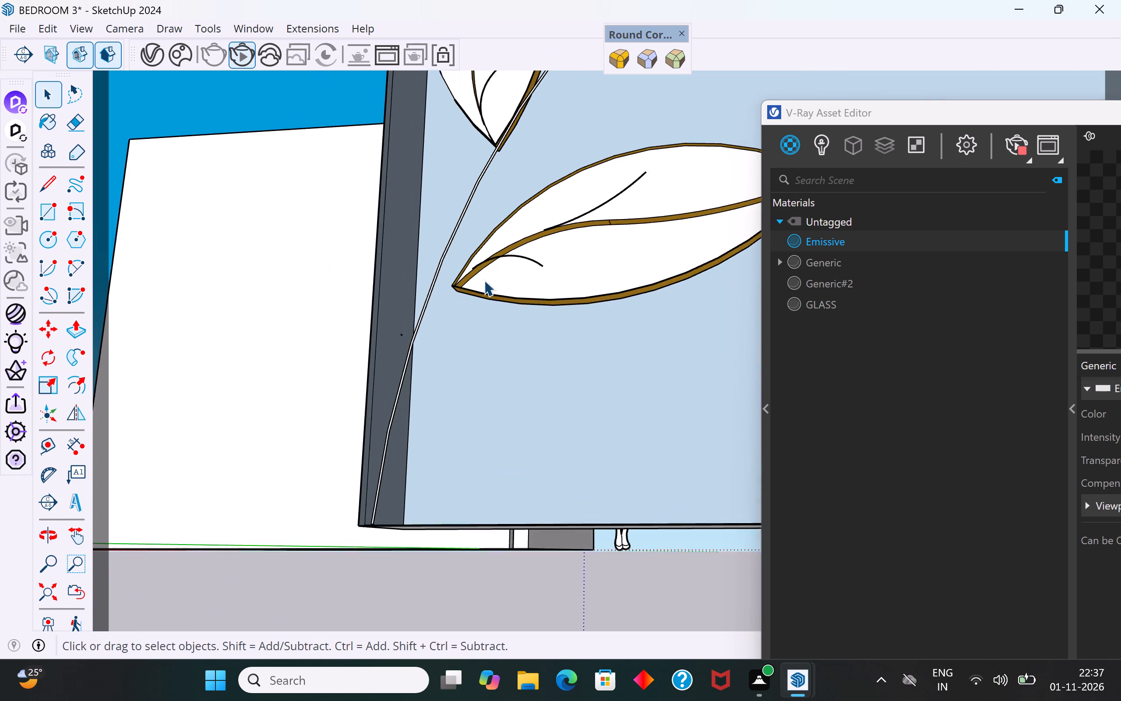
Move the thin vine stem along the green axis to the panel's front edge at its lower corner.
scroll(484, 280, down, 2)
middle_drag(605, 316, 415, 477)
scroll(467, 402, up, 4)
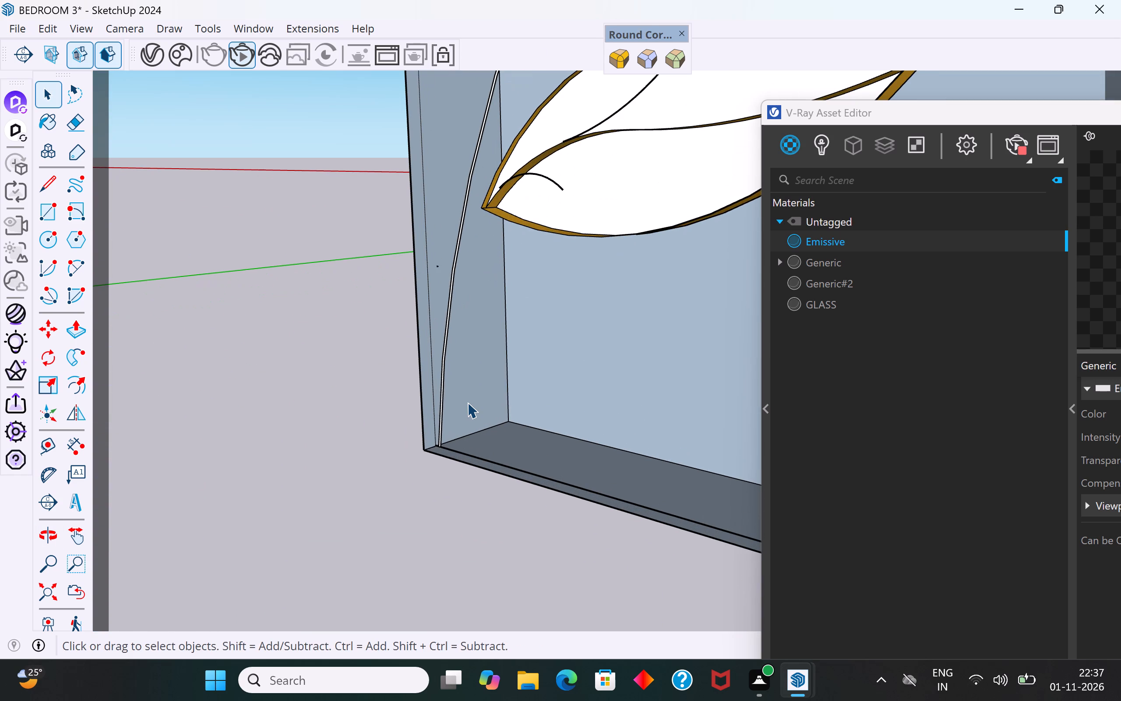
scroll(430, 452, up, 10)
click(451, 439)
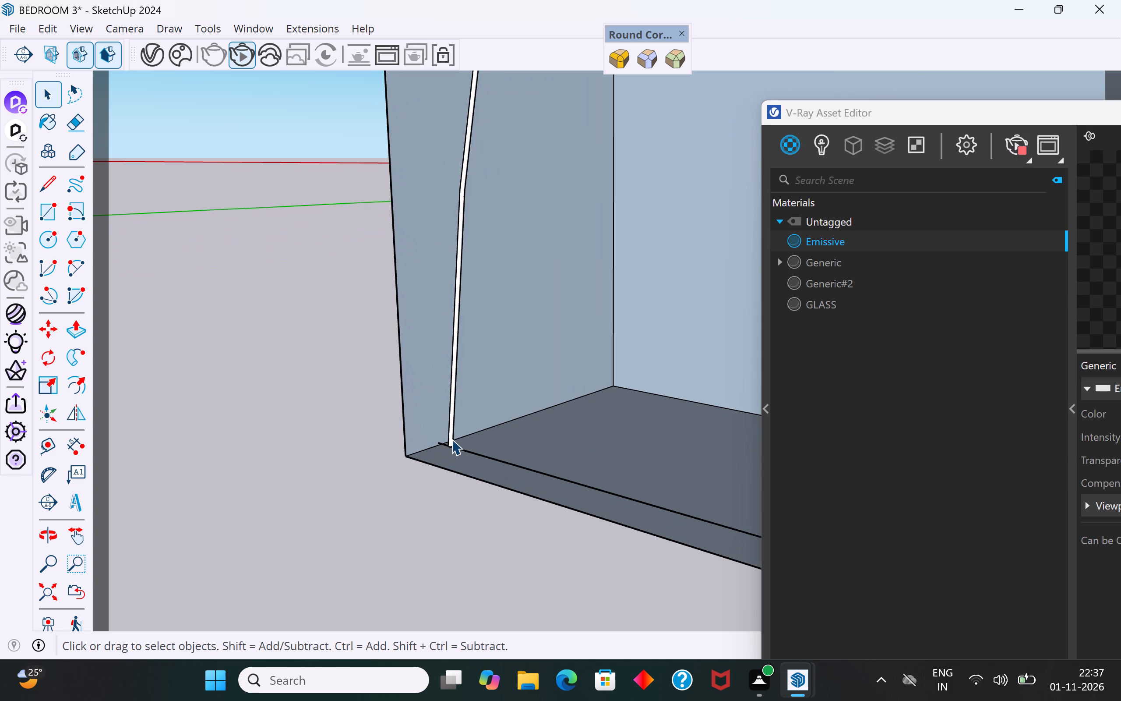
key(m)
scroll(444, 453, up, 7)
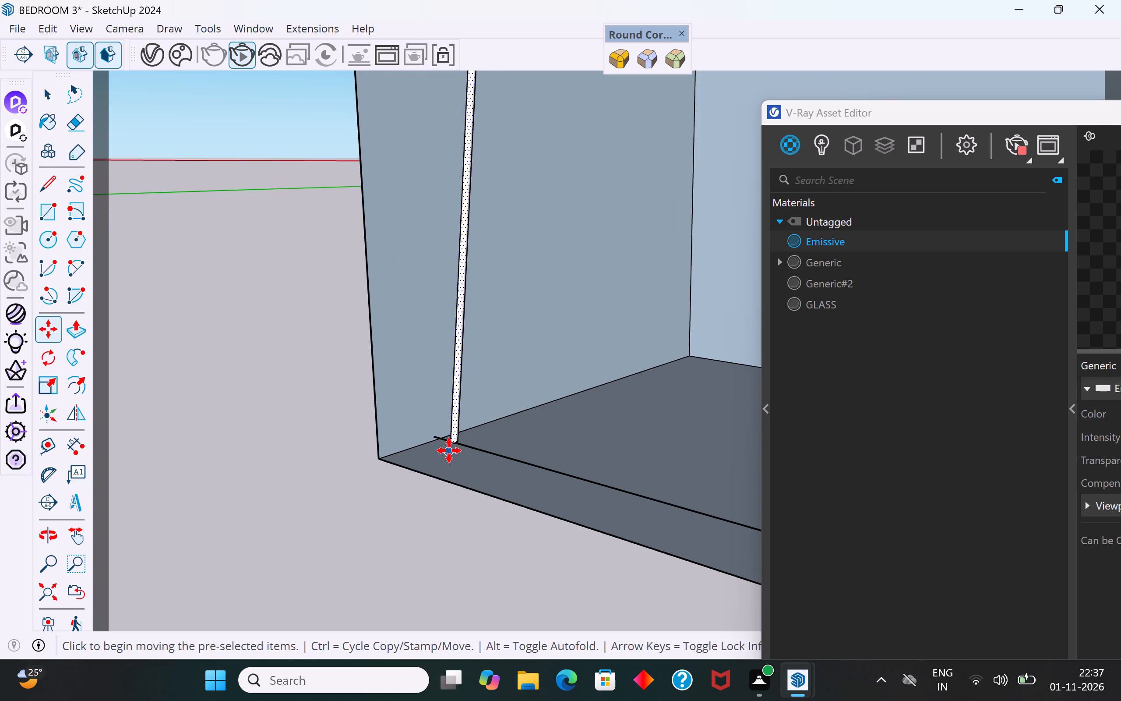
scroll(449, 450, up, 2)
click(453, 440)
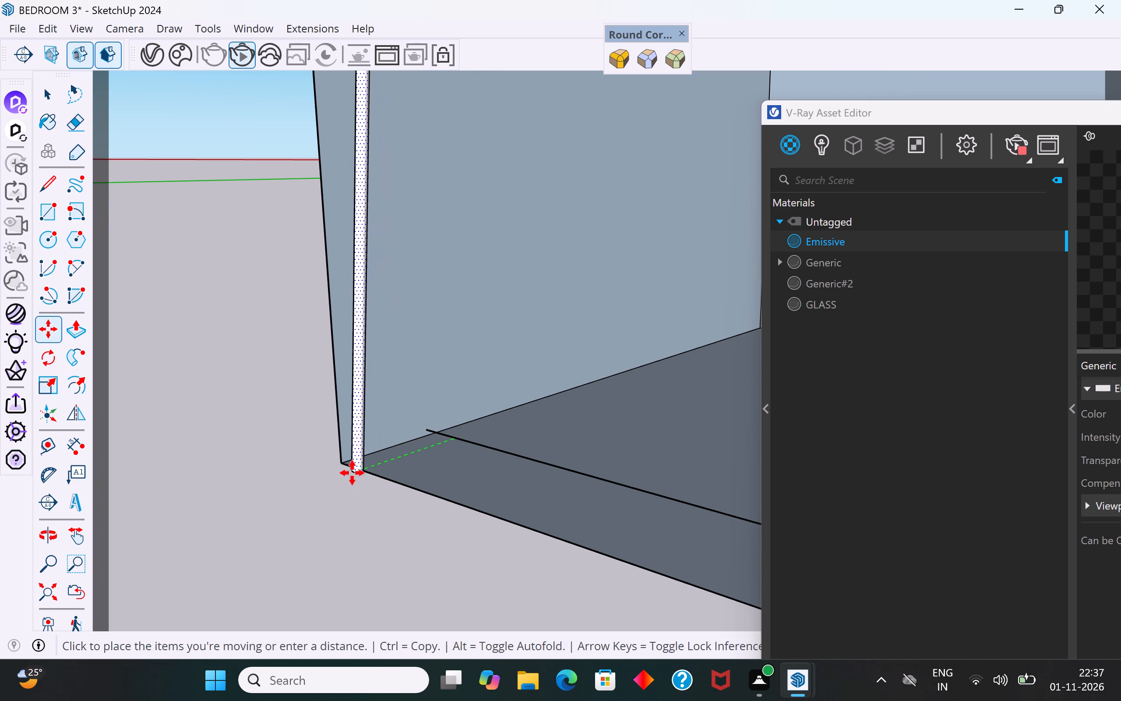
scroll(358, 470, up, 9)
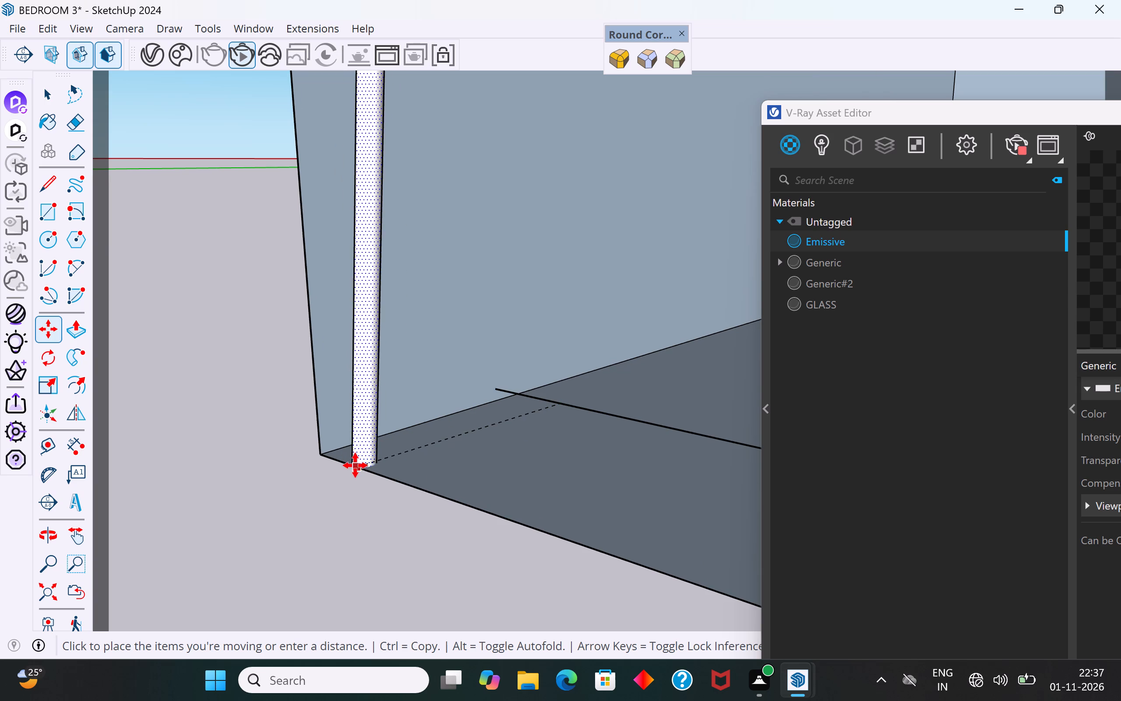
click(355, 476)
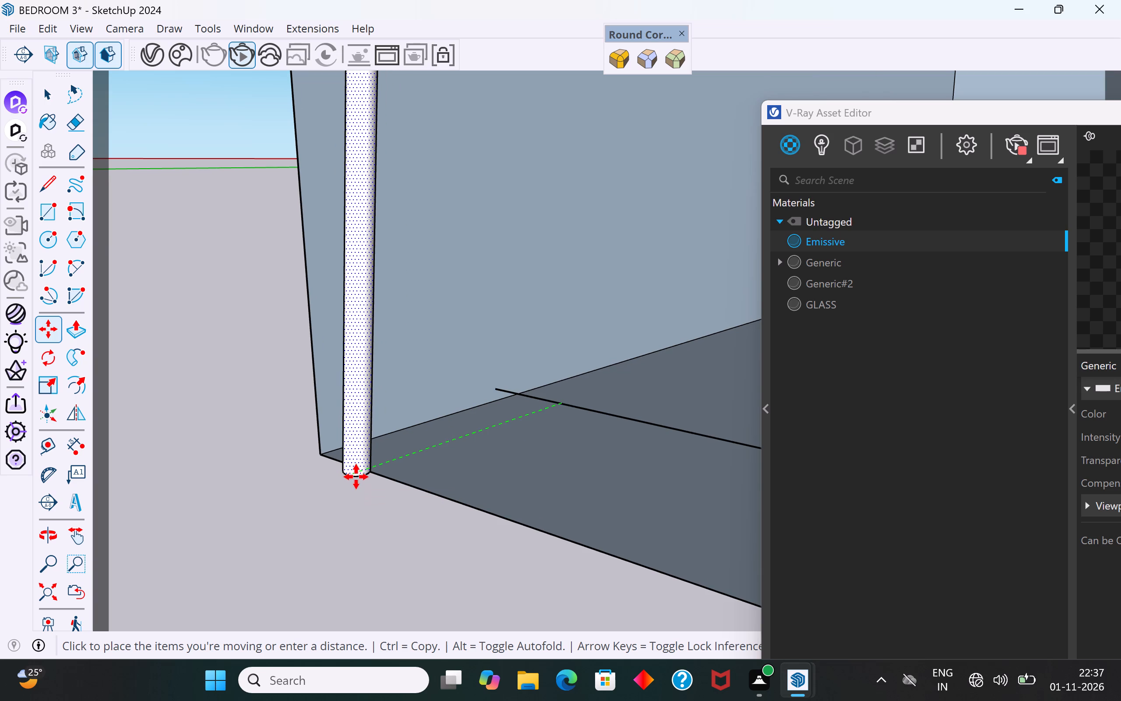
scroll(480, 527, down, 3)
click(315, 513)
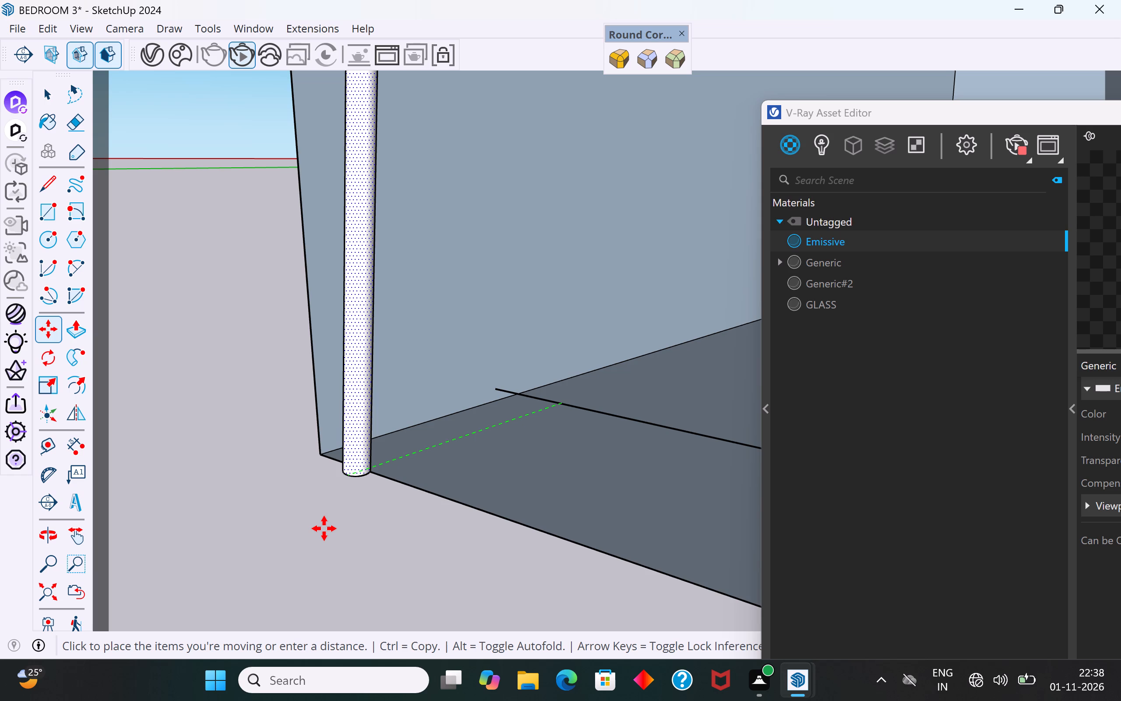
click(44, 98)
click(258, 379)
Set the Emissive material's intensity to 5 in the V-Ray Asset Editor.
scroll(341, 438, down, 11)
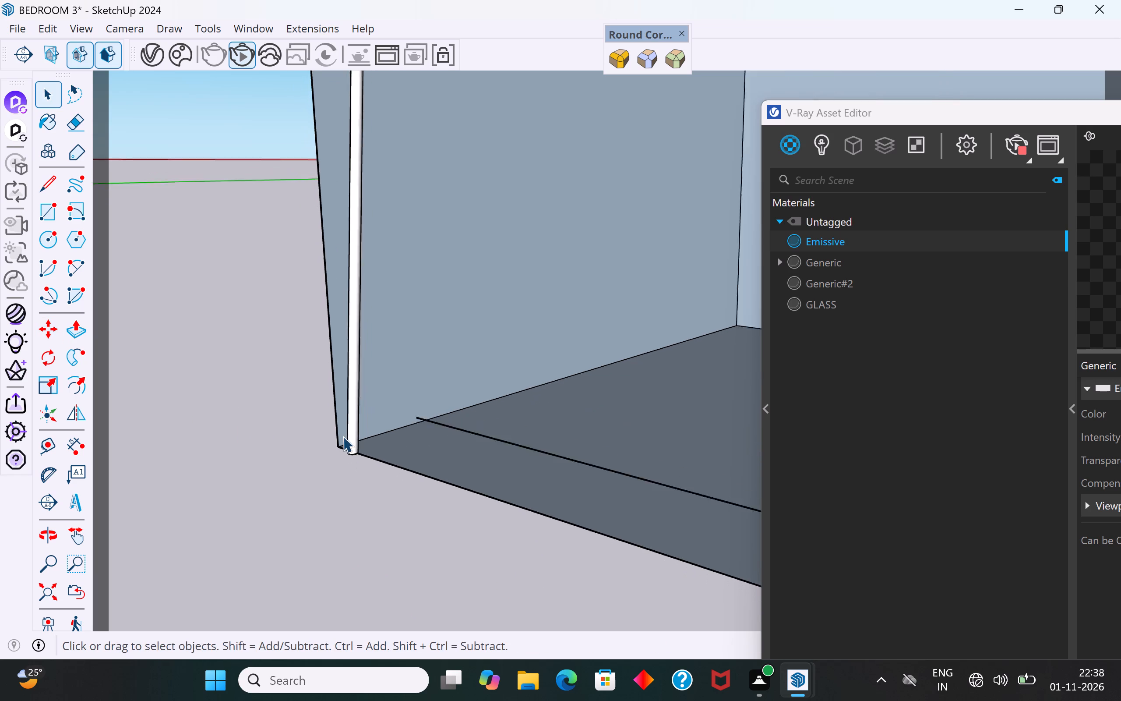
scroll(343, 436, down, 9)
scroll(343, 436, up, 1)
scroll(343, 436, down, 14)
middle_drag(366, 468, 655, 336)
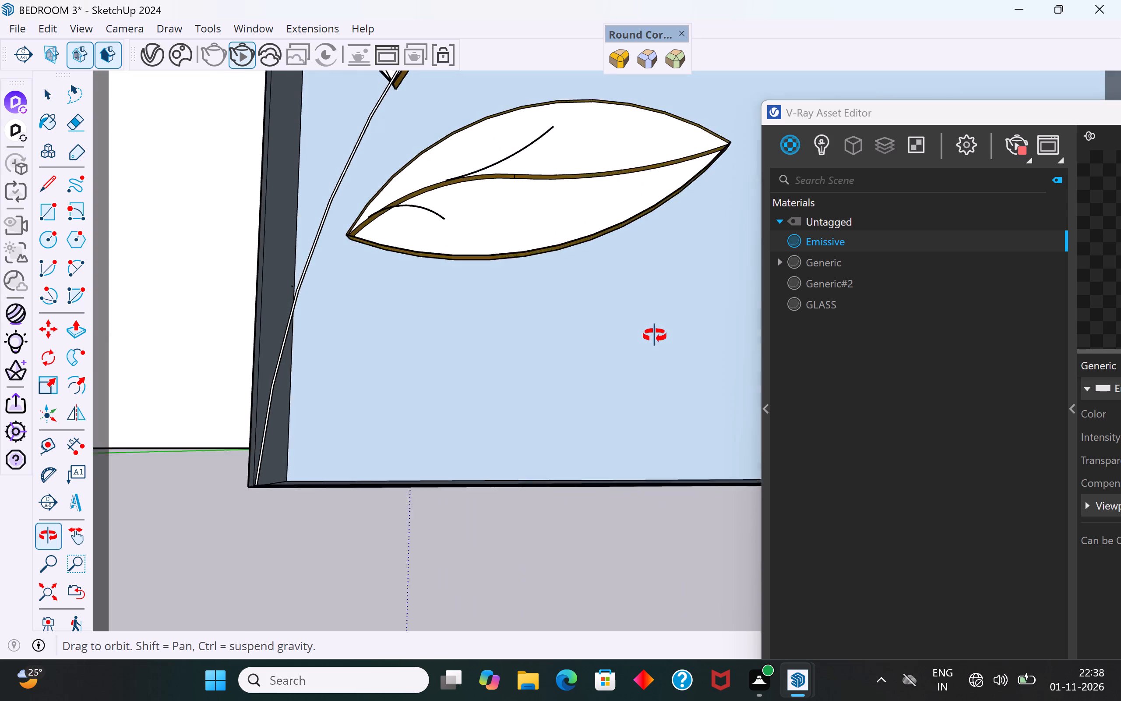
middle_drag(655, 336, 698, 358)
scroll(274, 454, up, 3)
click(387, 381)
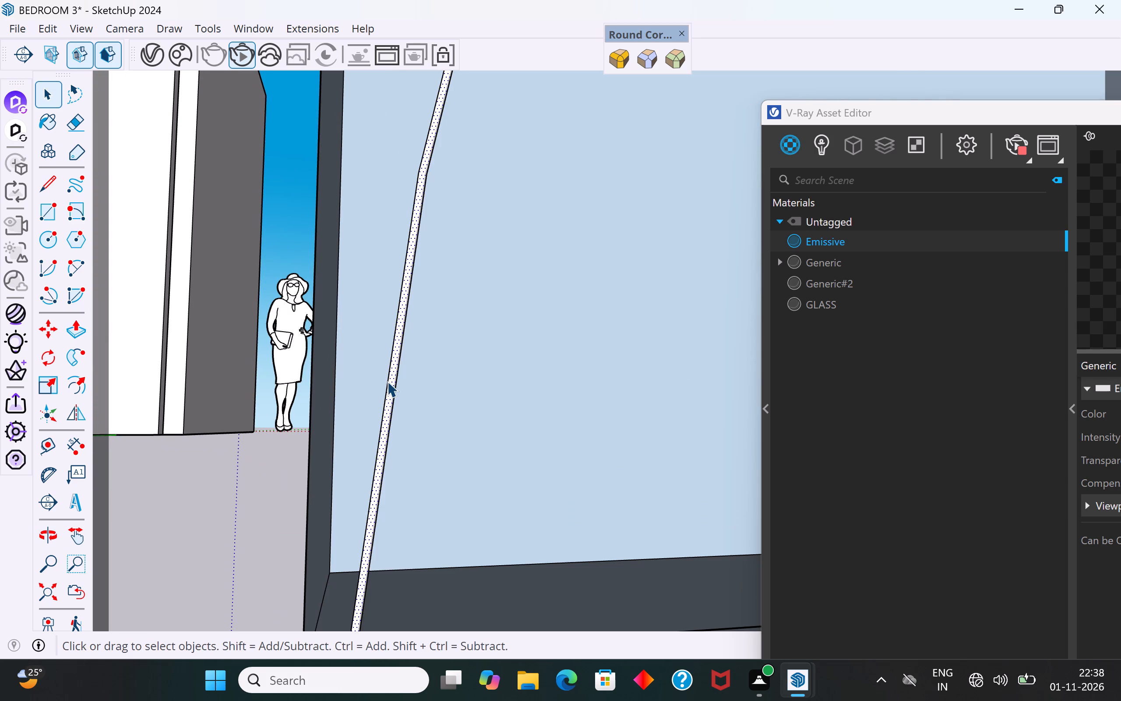
click(394, 377)
click(849, 261)
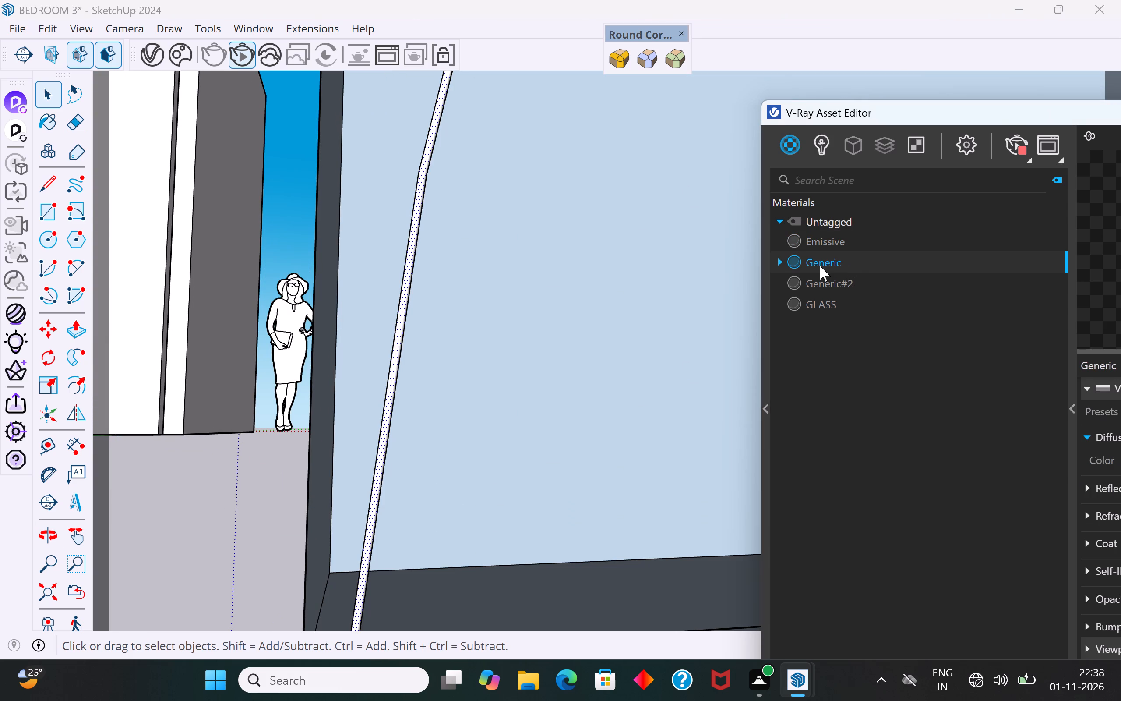
drag(1004, 108, 783, 72)
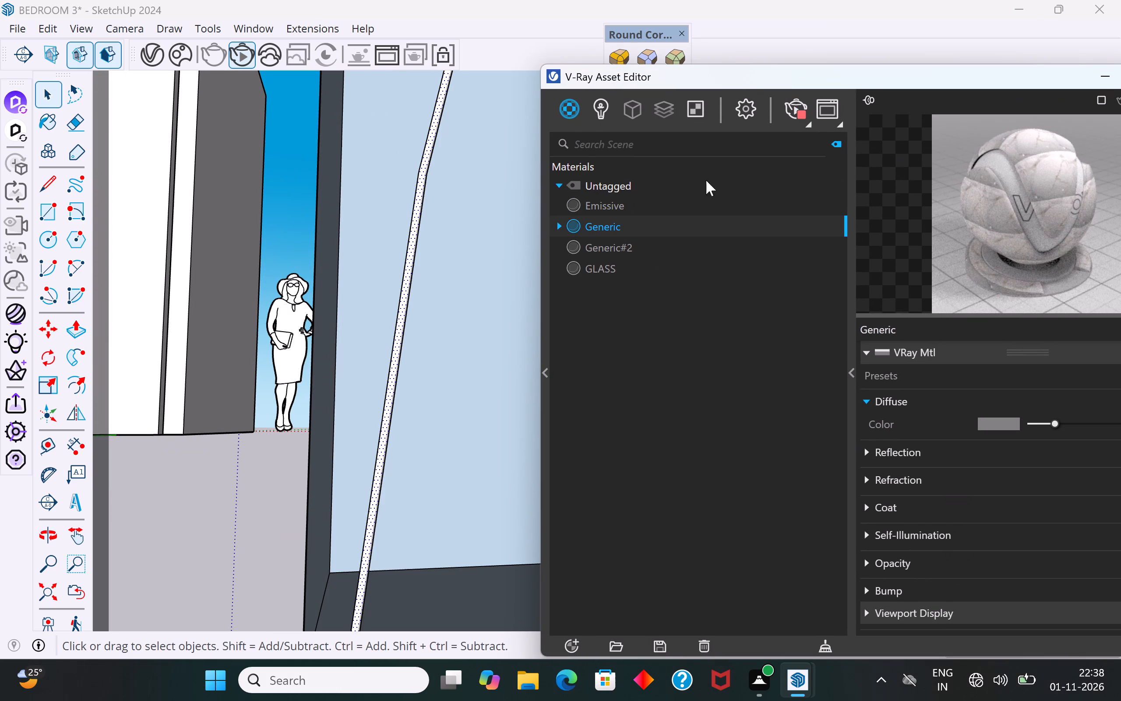
click(606, 249)
click(609, 273)
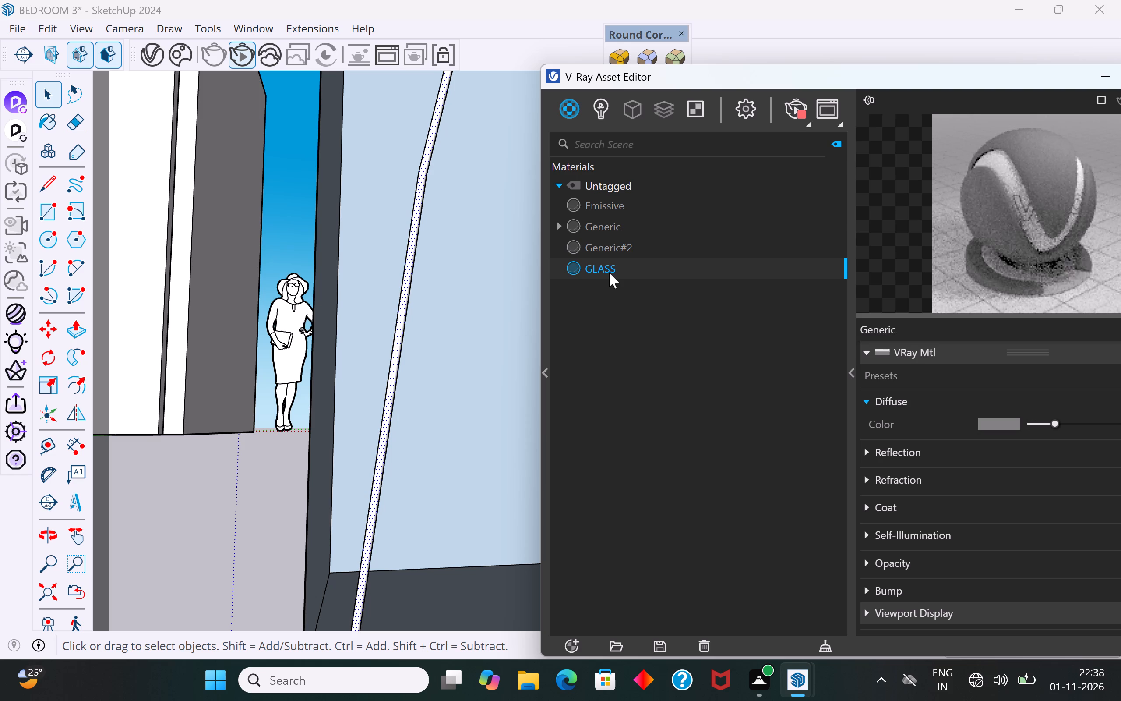
click(617, 202)
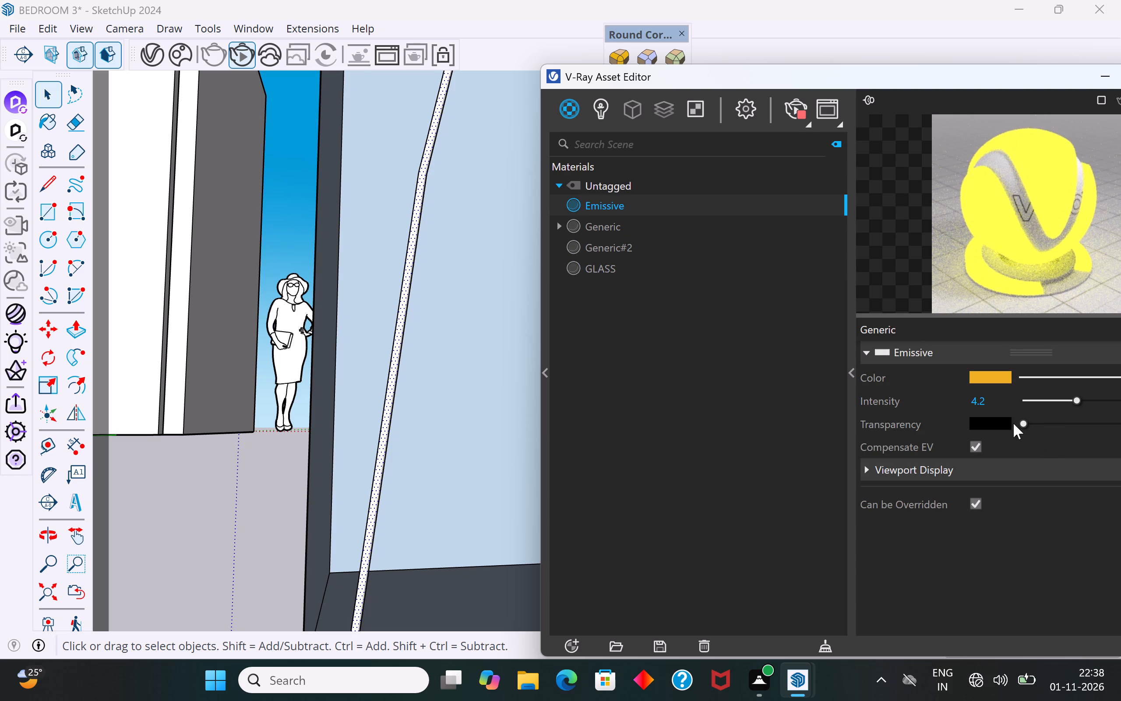
drag(1075, 400, 1086, 400)
click(283, 468)
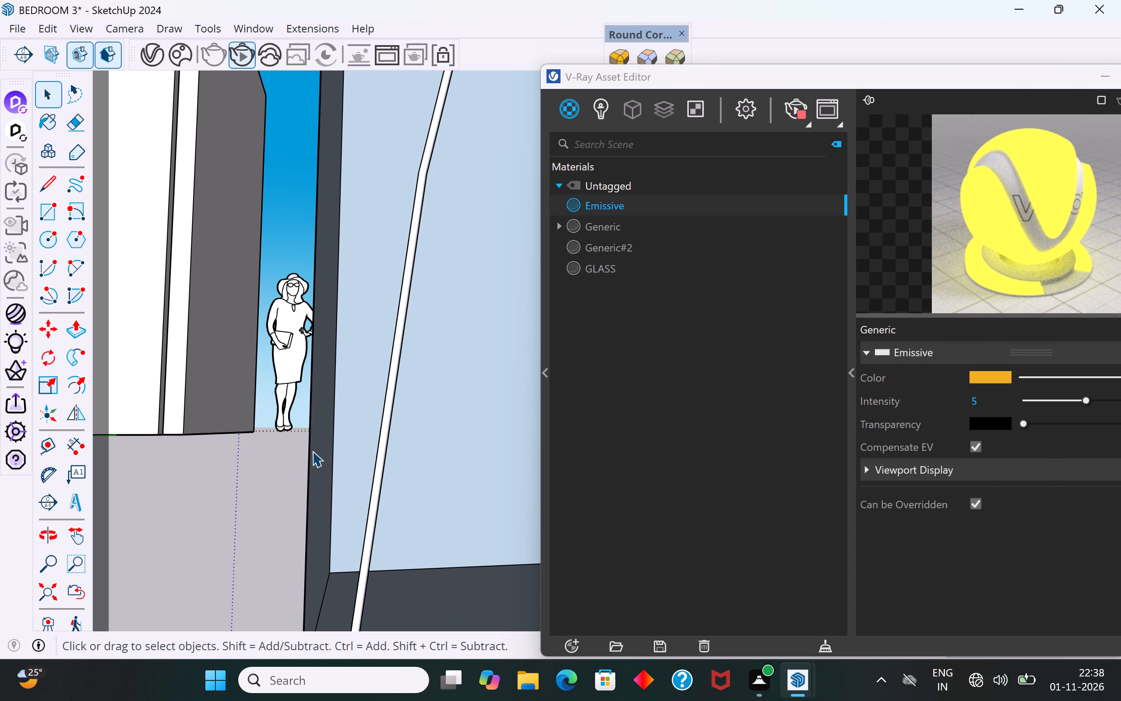
Unhide all hidden geometry of the vine panel.
scroll(312, 451, down, 10)
middle_drag(341, 561, 517, 521)
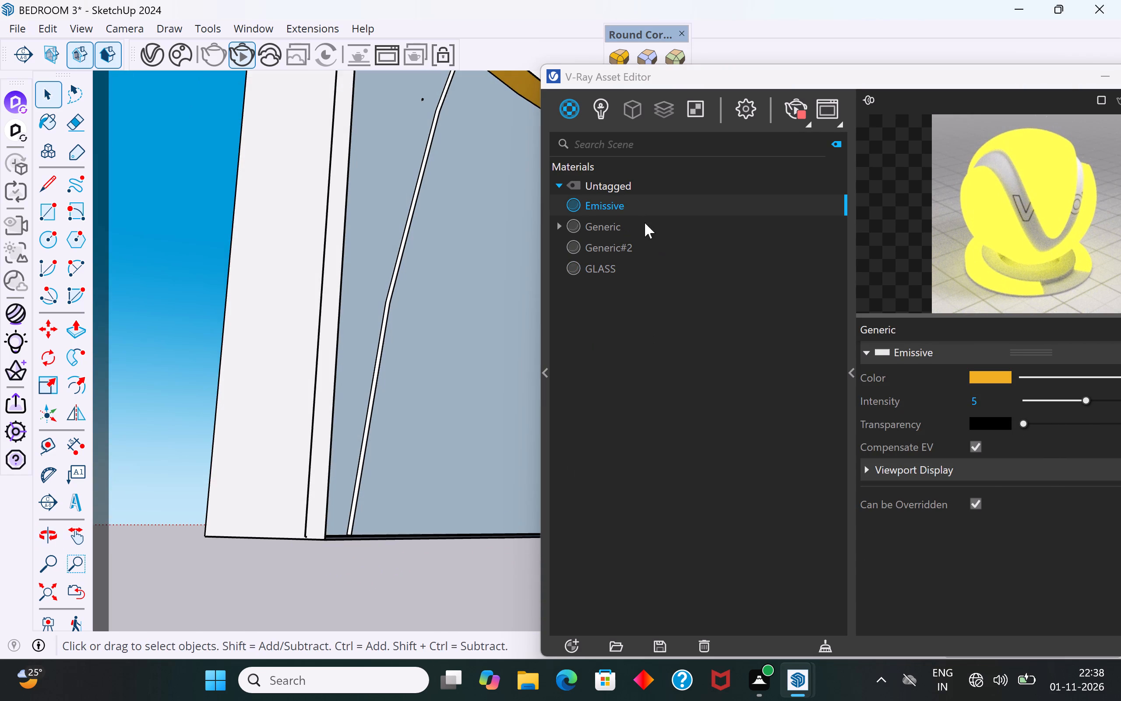
click(45, 31)
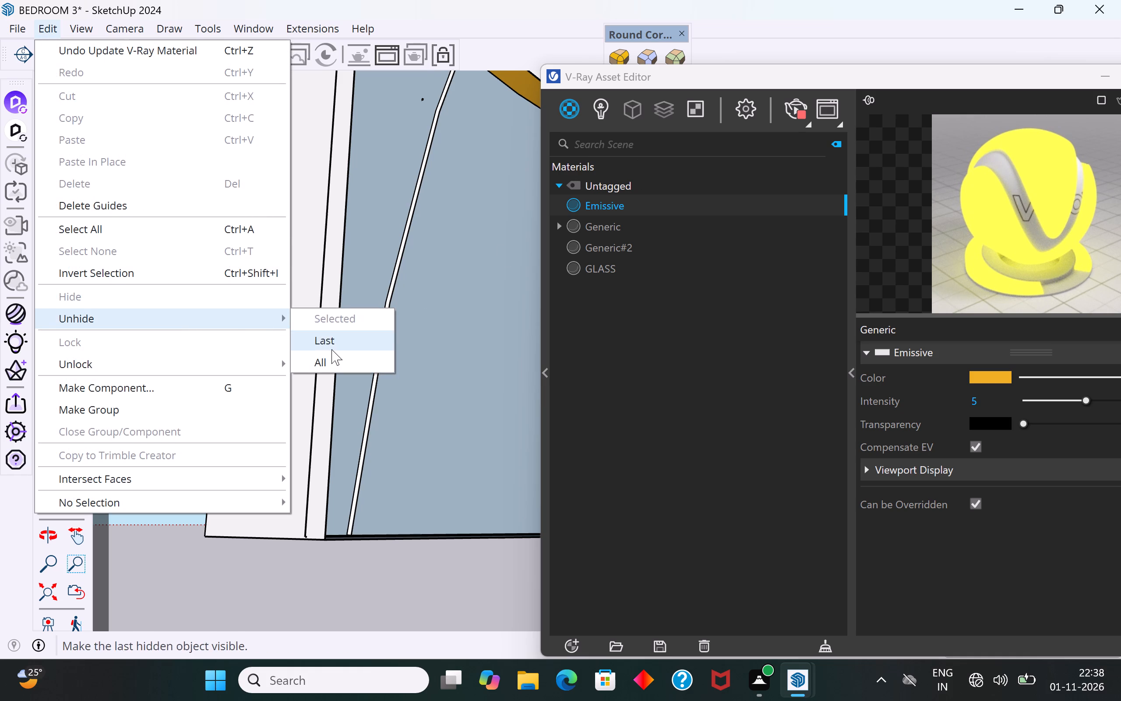
click(331, 370)
Examine how the thin stem sits in its recess at the vine panel's lower corner.
scroll(353, 559, down, 1)
middle_drag(361, 556, 422, 376)
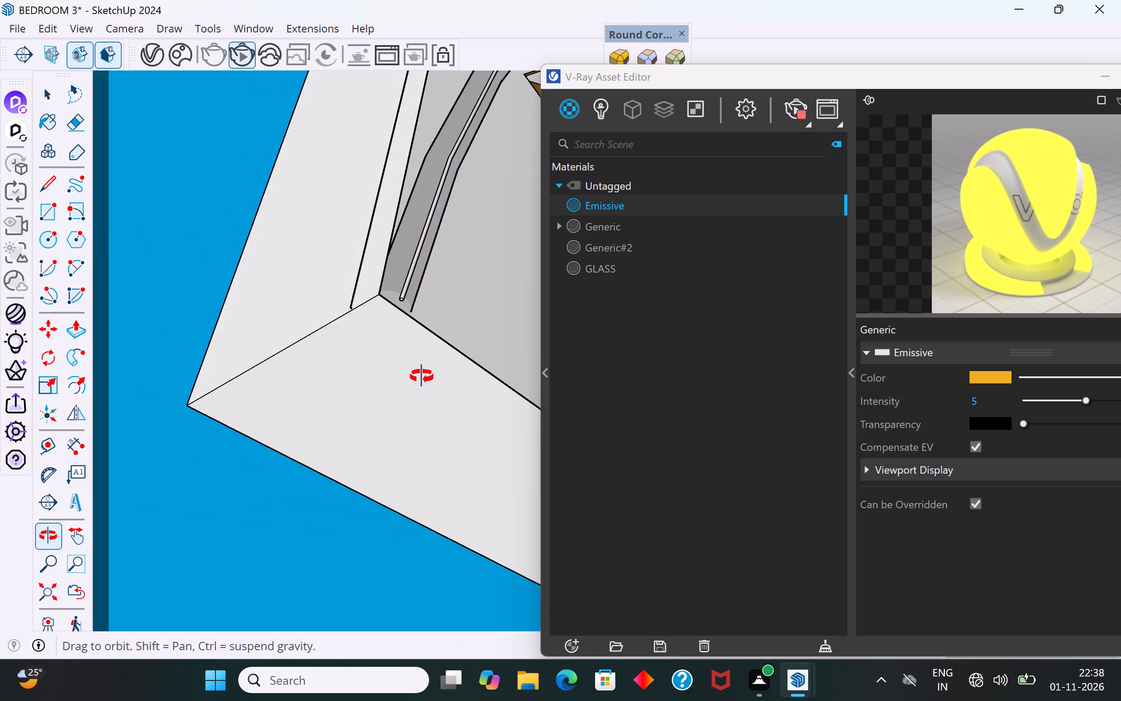
middle_drag(422, 376, 210, 554)
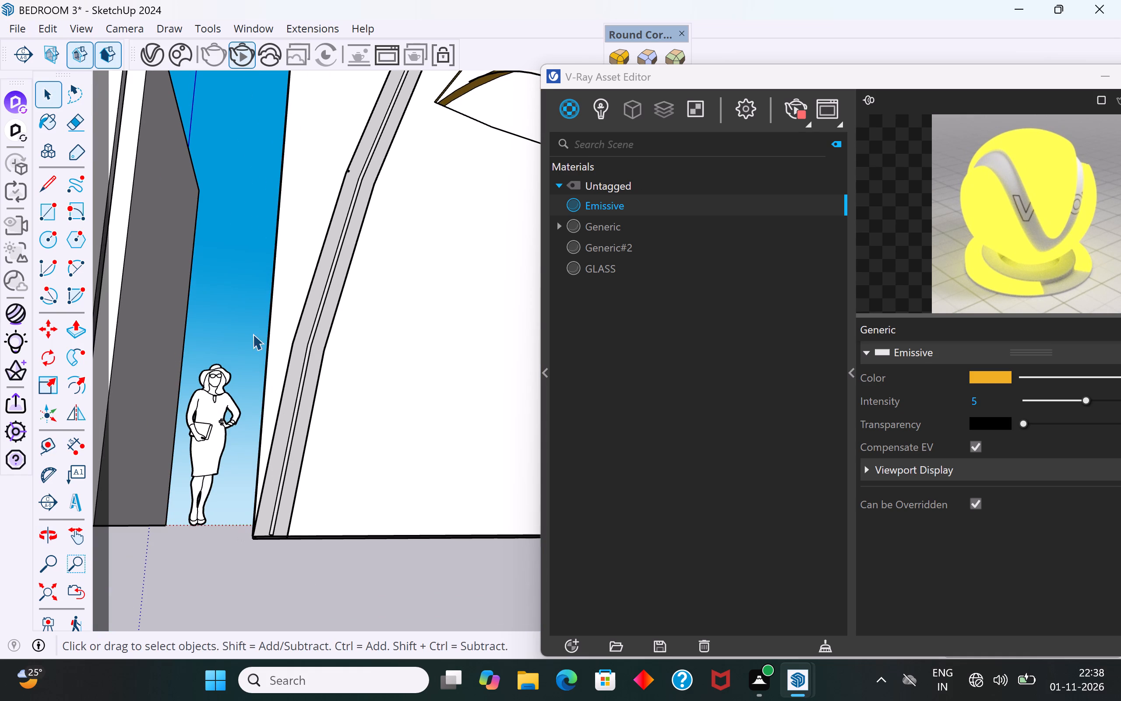
middle_drag(303, 538, 393, 273)
scroll(246, 336, up, 5)
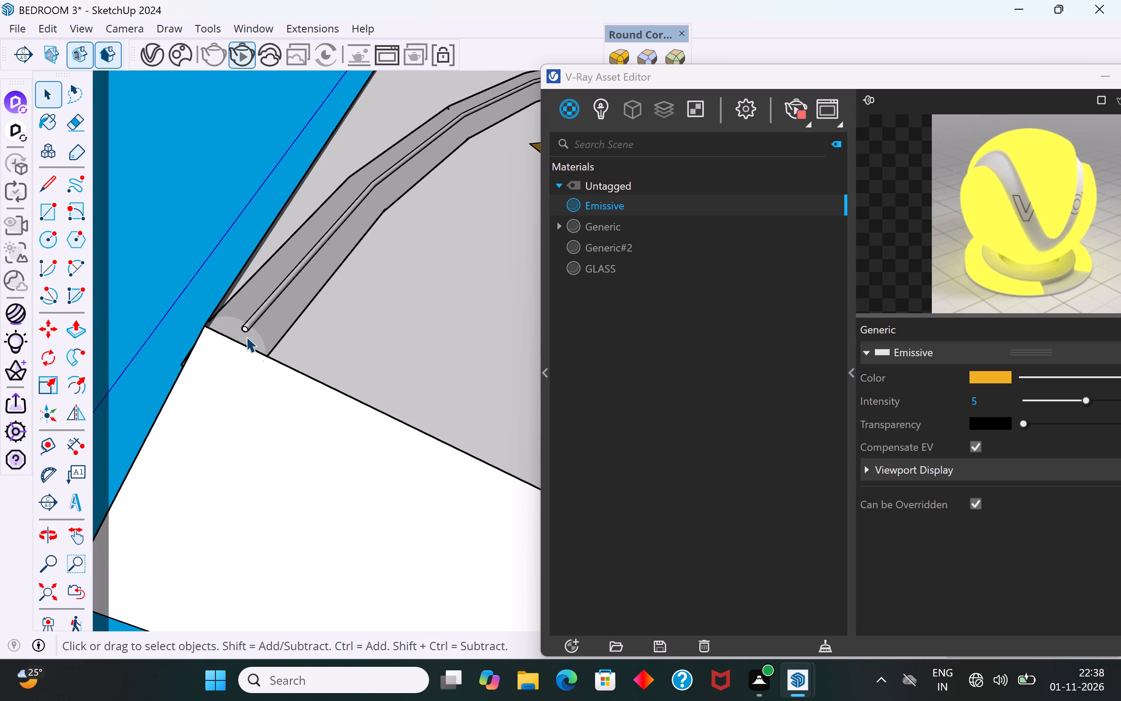
scroll(246, 336, down, 20)
scroll(246, 336, down, 1)
middle_drag(374, 321, 288, 506)
scroll(276, 351, down, 8)
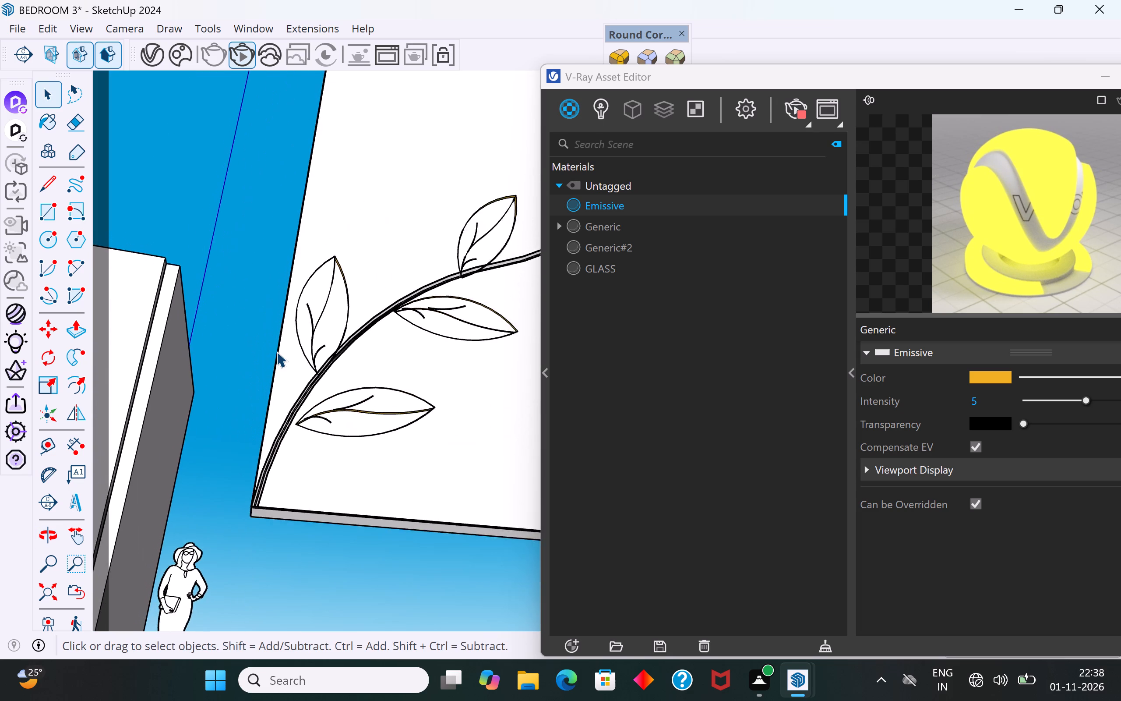
Restart the interactive V-Ray render with the vine panel's front facing the view.
scroll(276, 351, down, 4)
middle_drag(368, 220, 285, 429)
scroll(286, 401, down, 13)
middle_drag(419, 315, 414, 370)
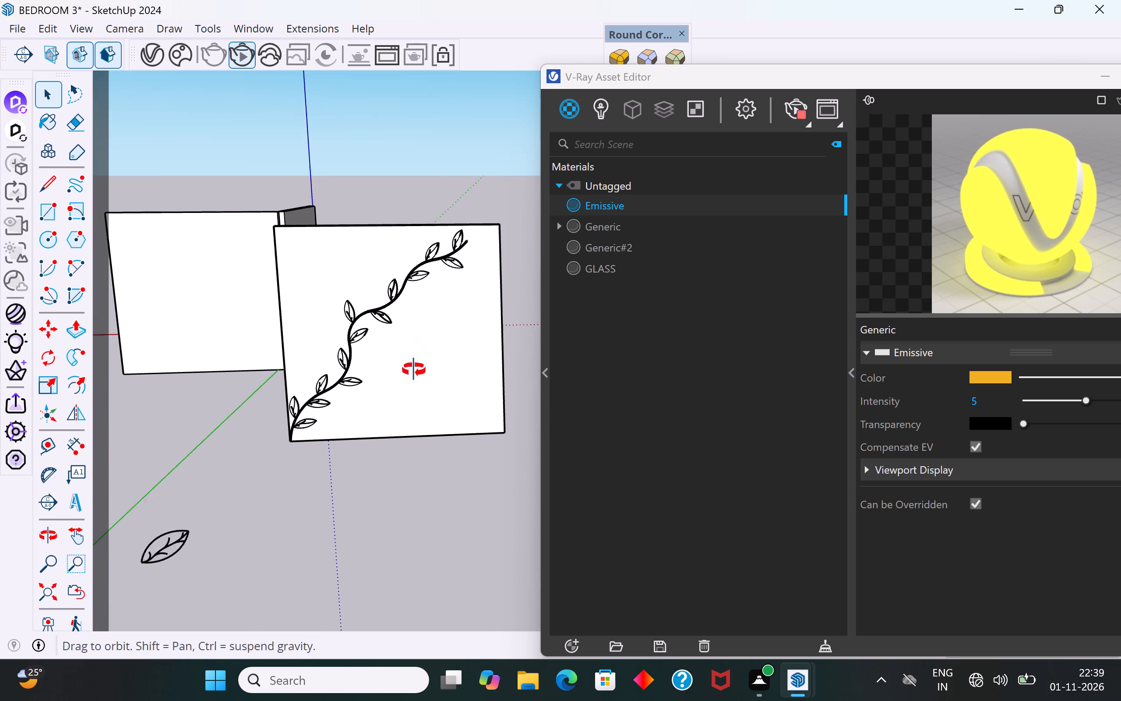
middle_drag(414, 370, 409, 389)
scroll(389, 419, up, 3)
middle_drag(398, 408, 371, 305)
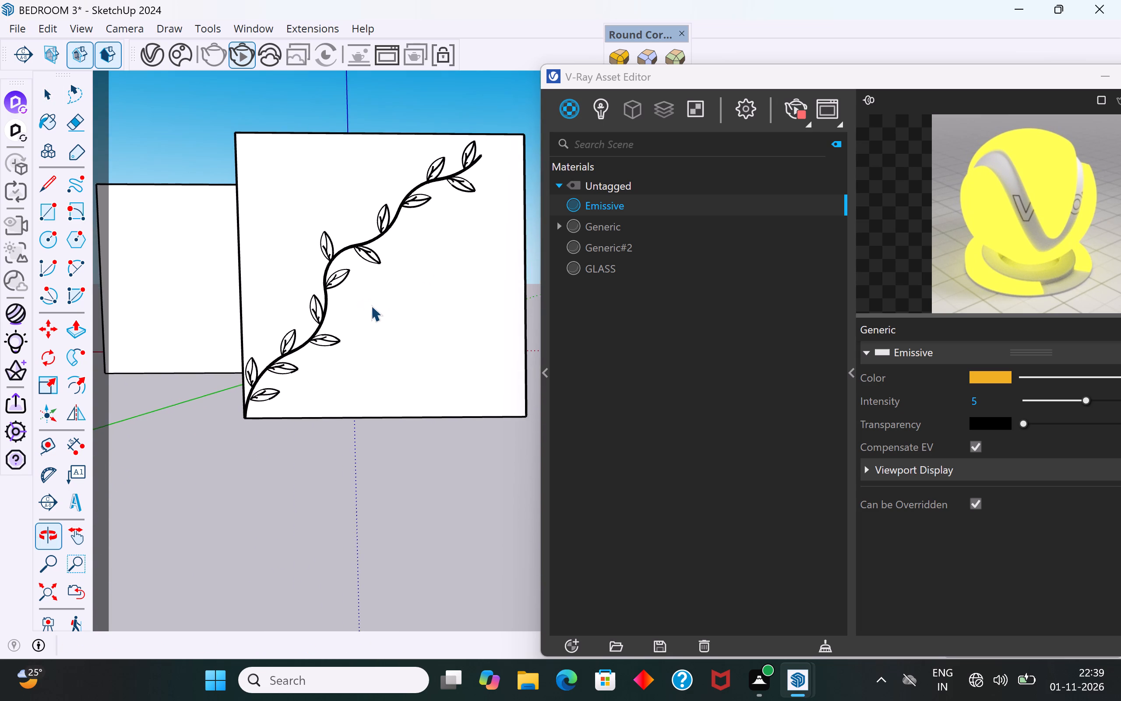
scroll(401, 290, up, 3)
scroll(474, 410, down, 3)
middle_drag(326, 218, 332, 166)
scroll(377, 134, up, 3)
scroll(414, 308, up, 3)
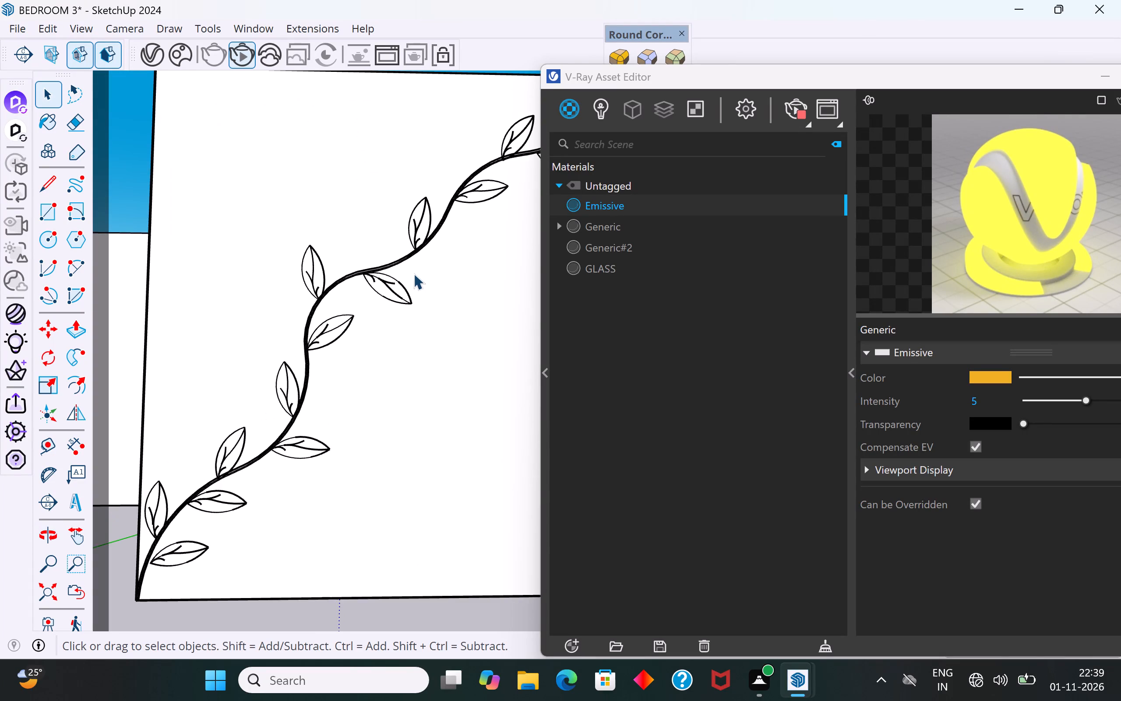
scroll(410, 310, down, 2)
middle_drag(321, 271, 314, 315)
scroll(379, 164, up, 1)
click(798, 114)
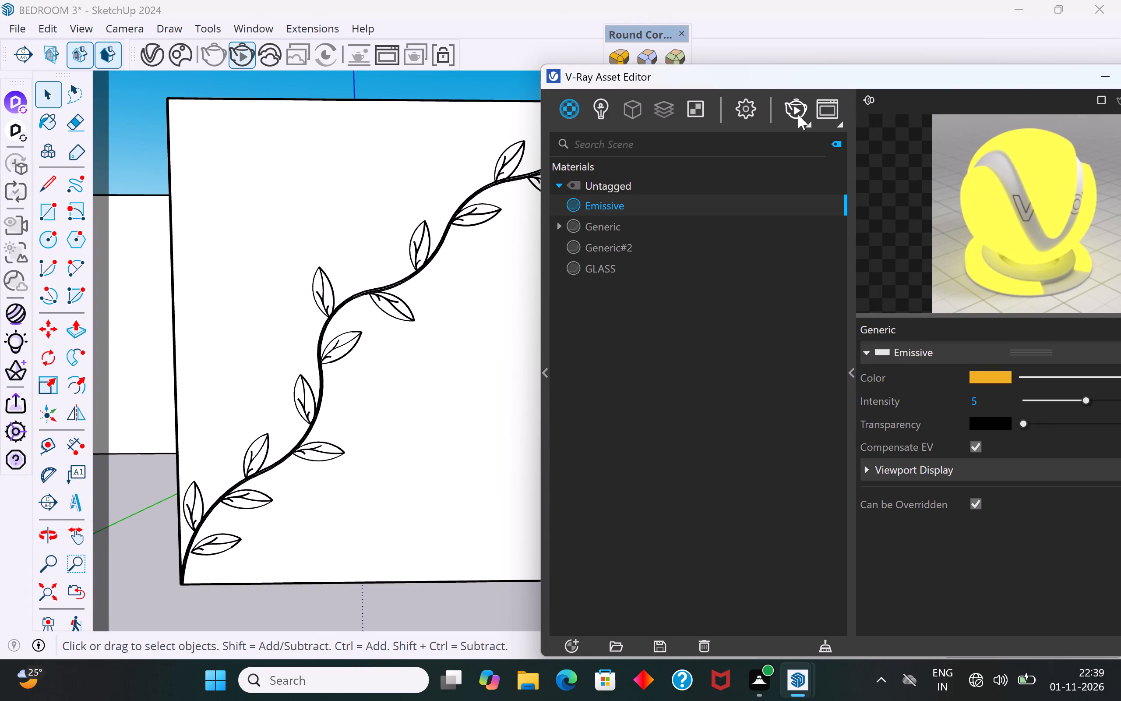
click(797, 112)
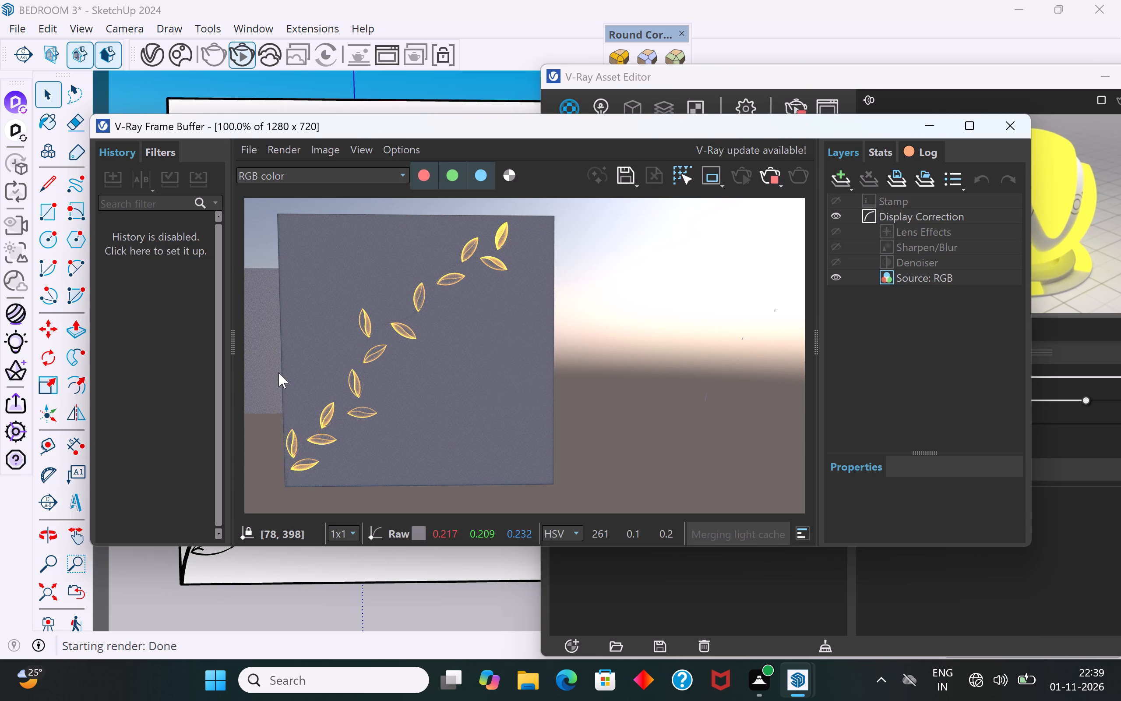
Examine the emissive leaves and stem line in the render, up close and as a whole, and close the frame buffer.
scroll(281, 360, up, 1)
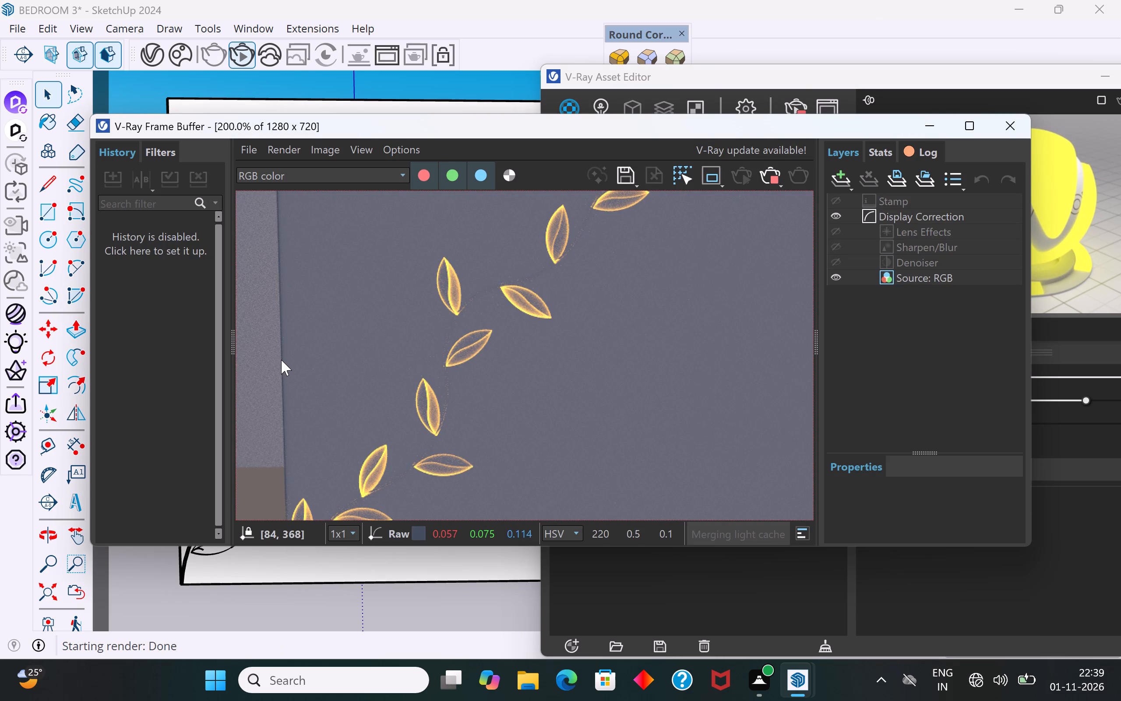
middle_drag(448, 399, 541, 288)
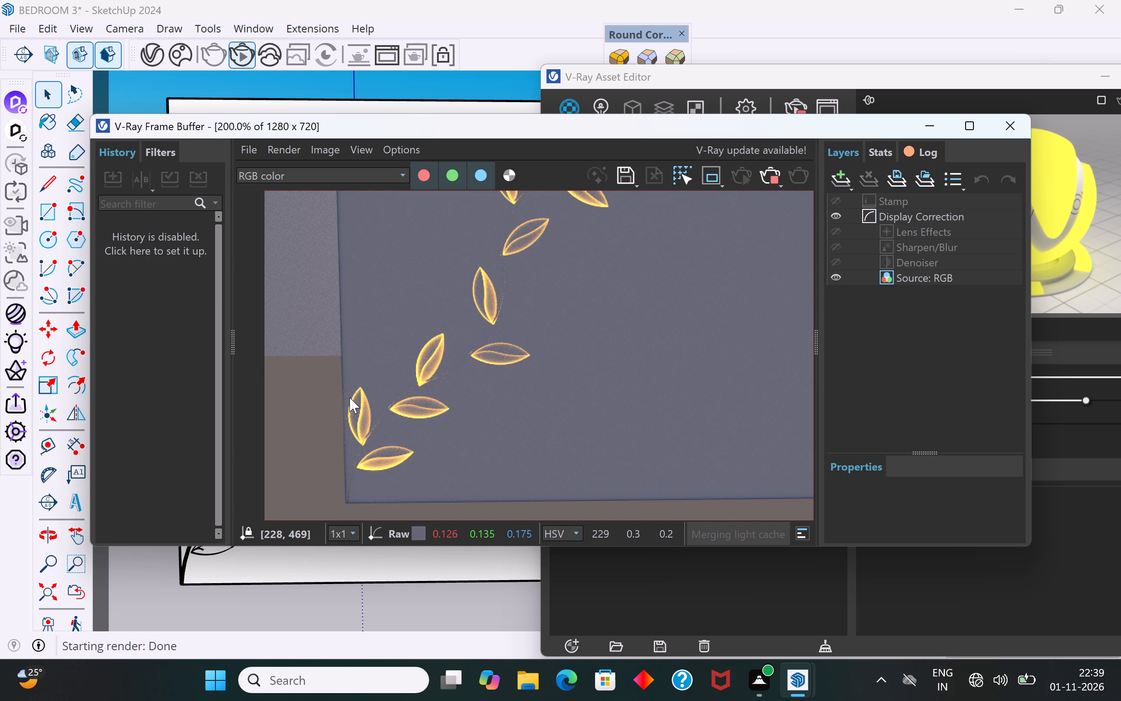
scroll(386, 432, up, 2)
scroll(387, 431, down, 1)
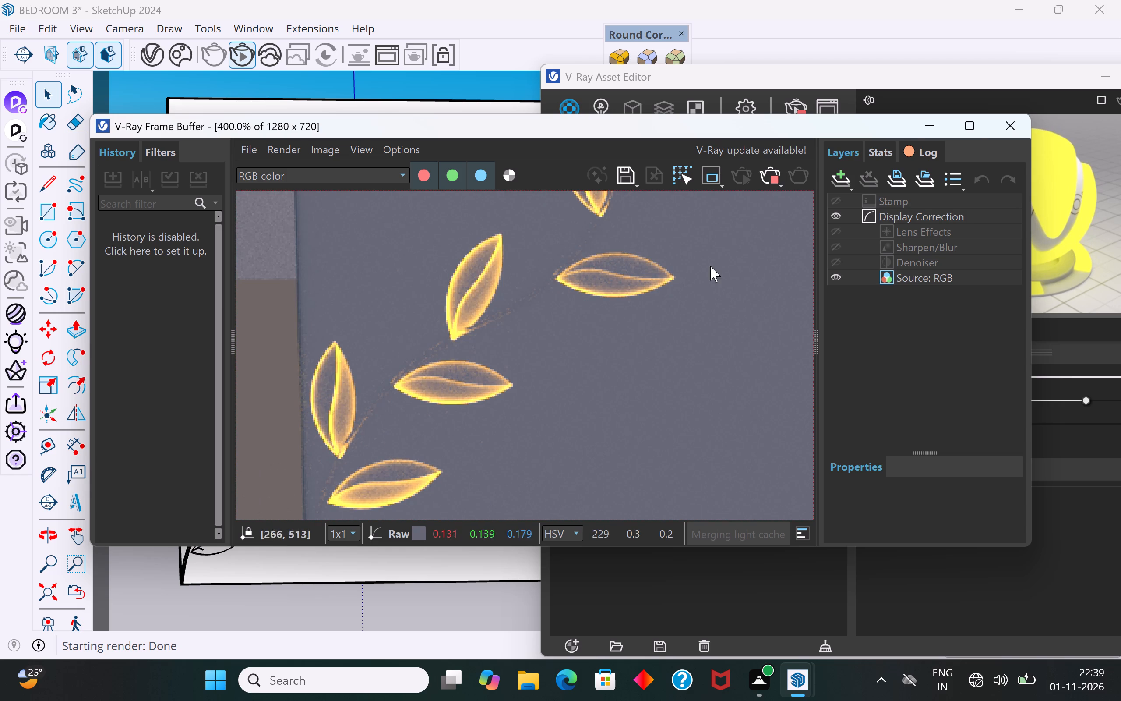
click(973, 124)
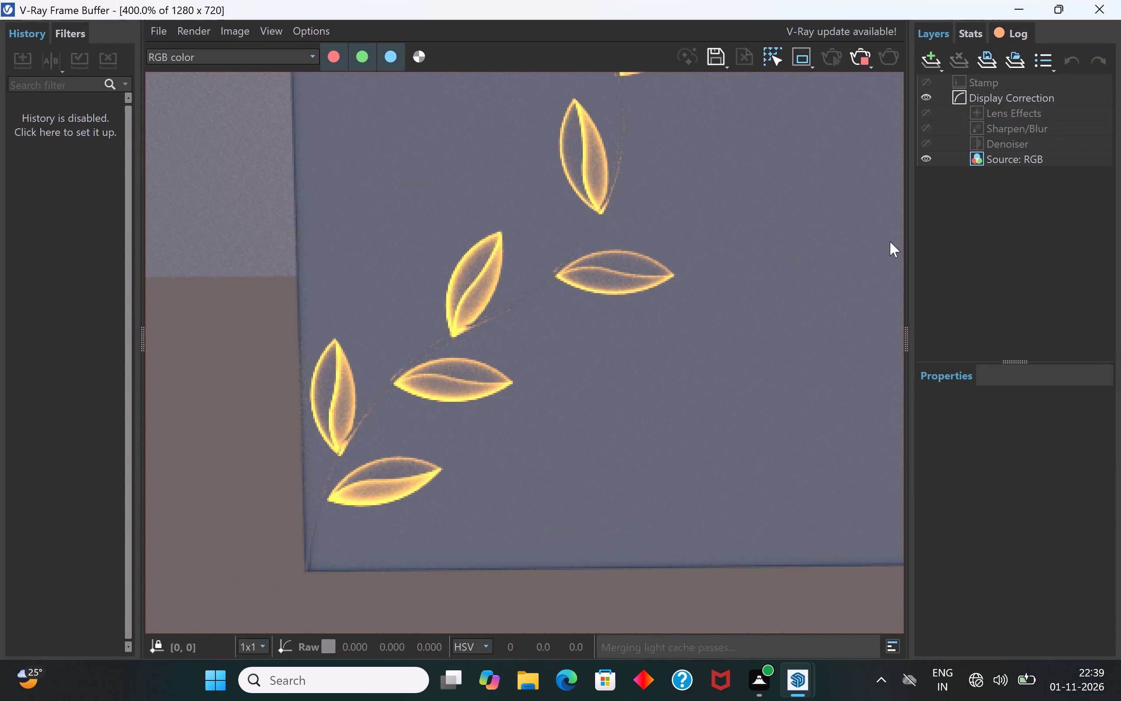
scroll(588, 459, down, 2)
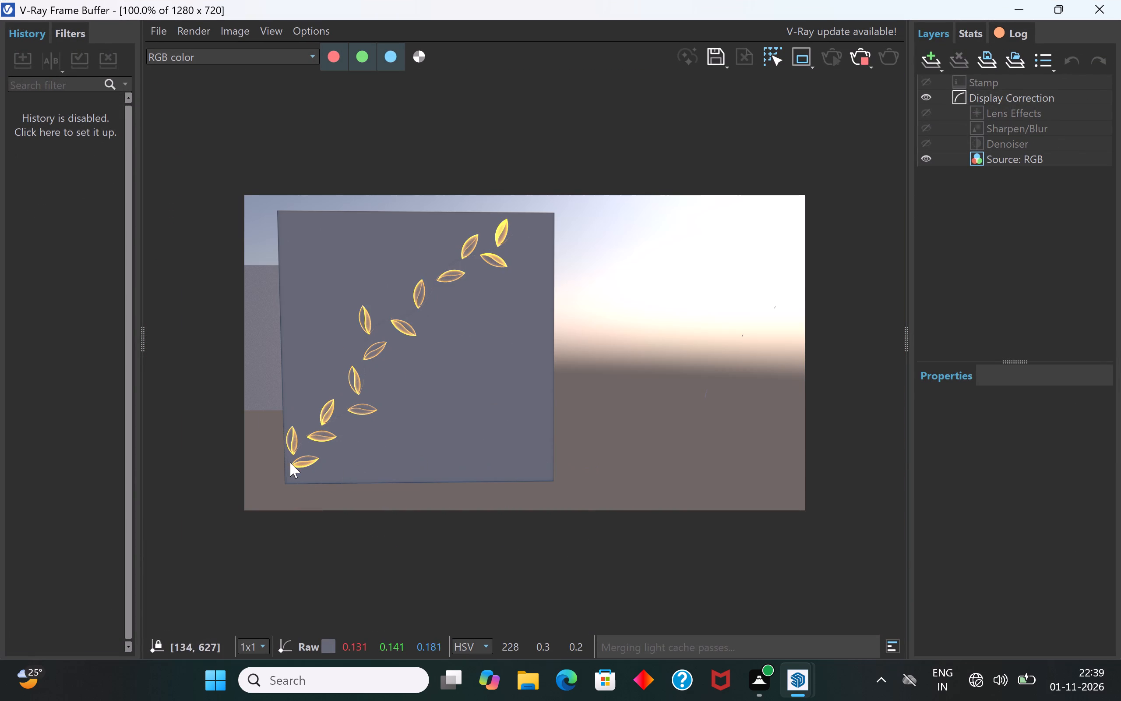
scroll(288, 453, up, 1)
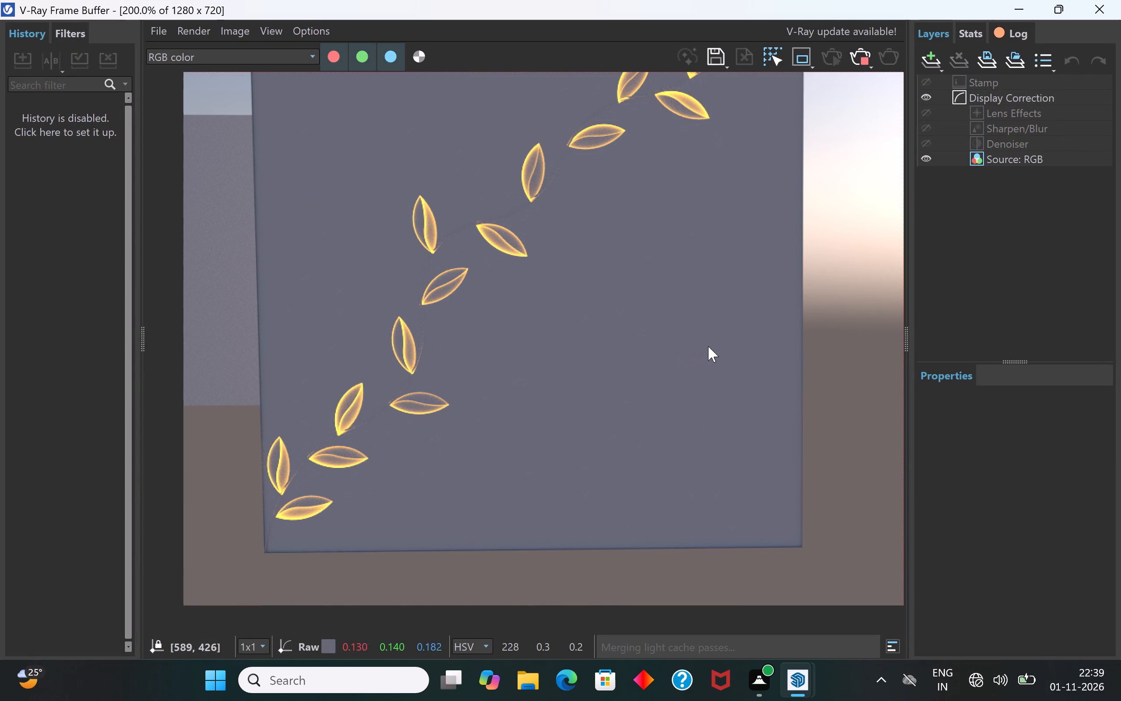
scroll(730, 387, down, 1)
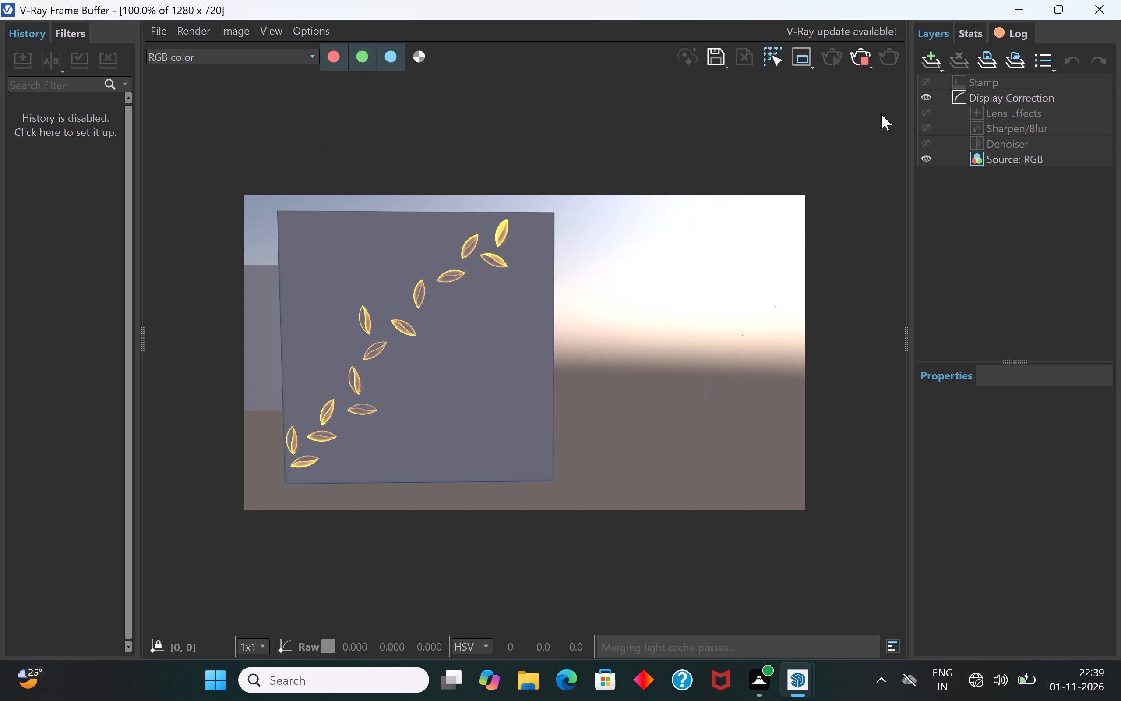
click(1107, 14)
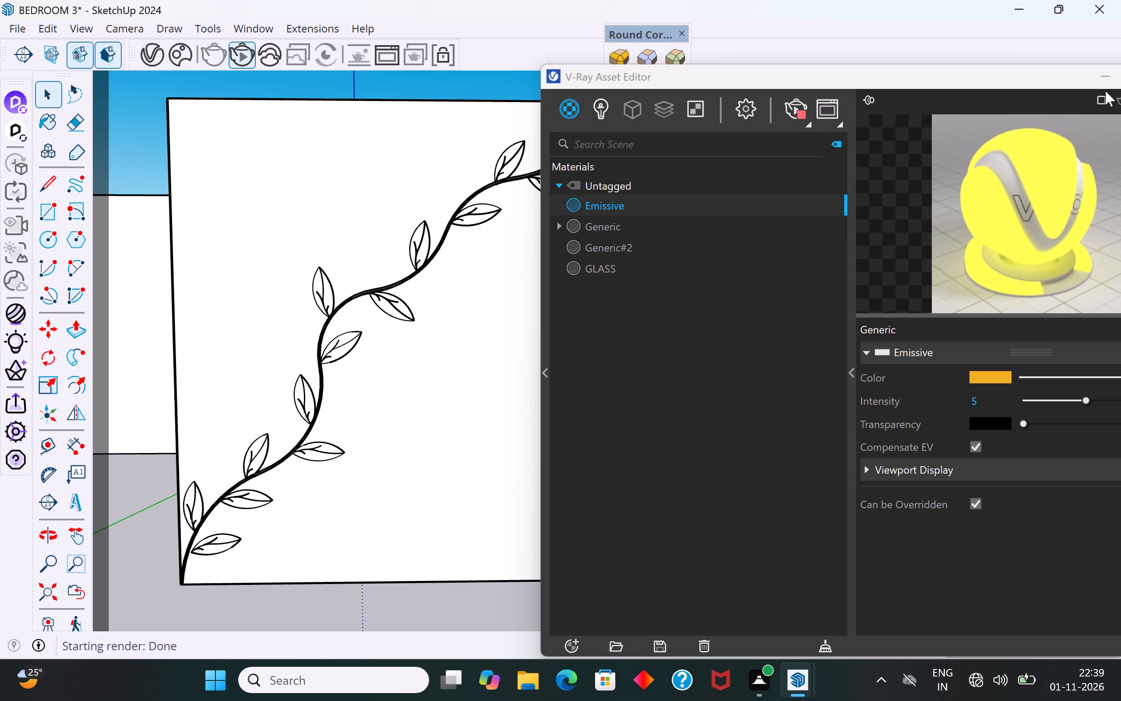
Close the V-Ray Asset Editor.
drag(1065, 78, 983, 85)
click(1102, 82)
Hide the vine panel layer that contains the stem recess, leaving the thin stem and leaves in view.
middle_drag(655, 379, 861, 209)
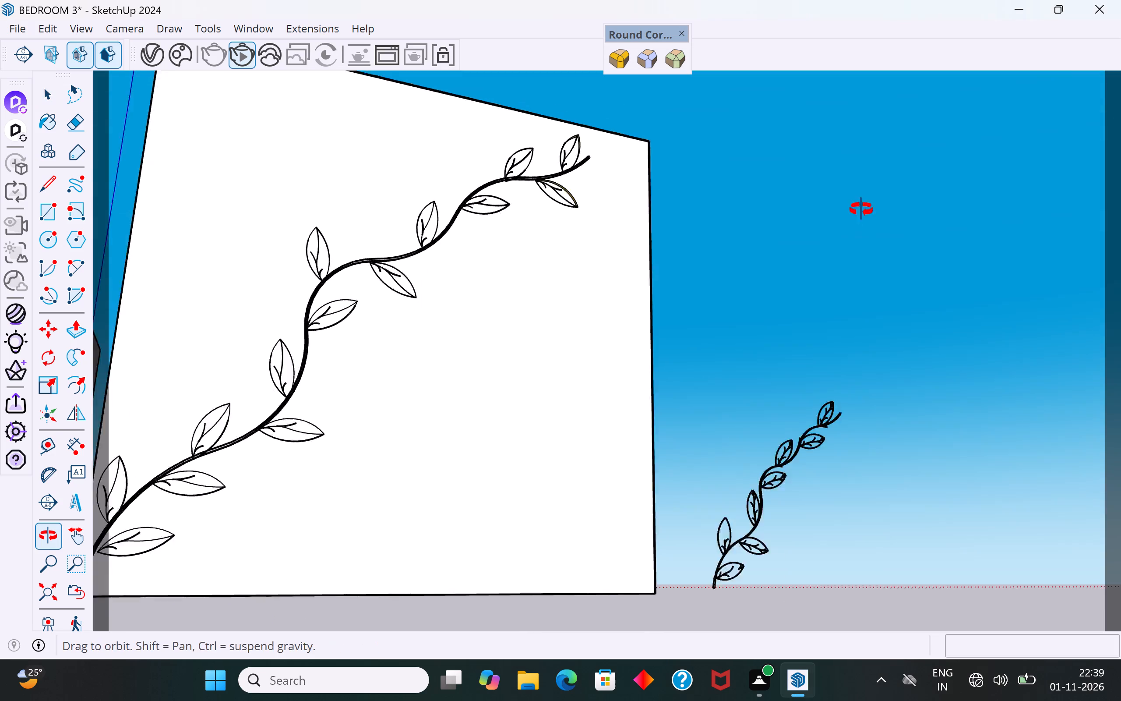
middle_drag(861, 209, 926, 166)
middle_drag(424, 384, 679, 367)
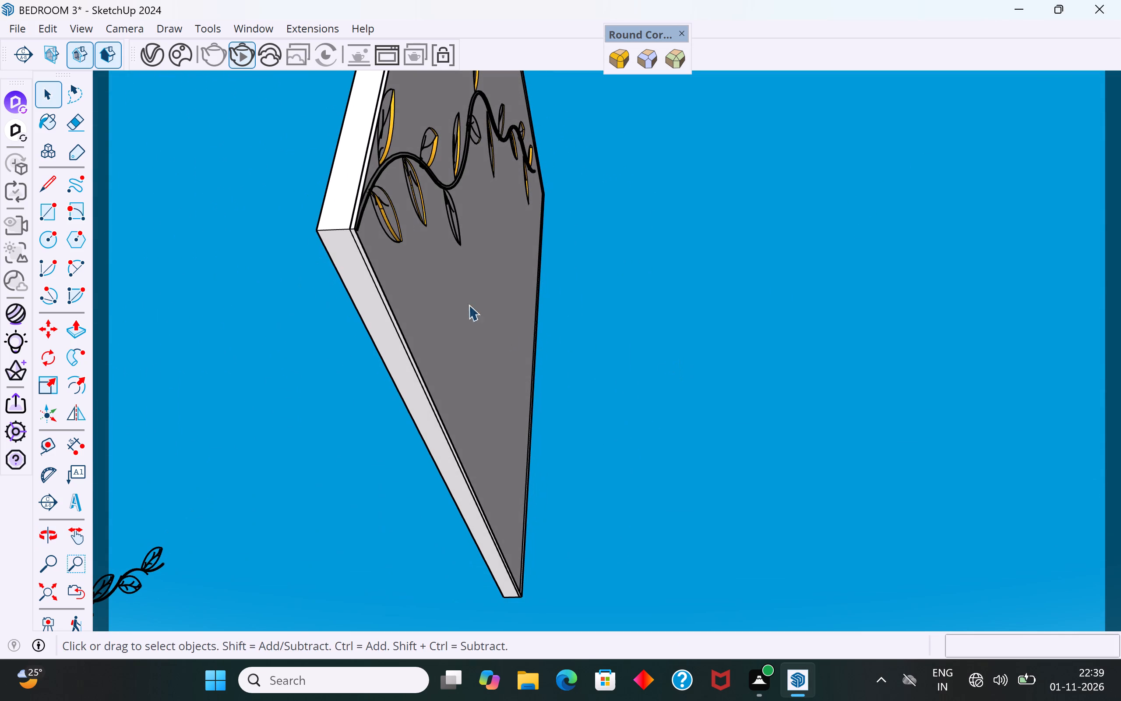
scroll(403, 153, up, 11)
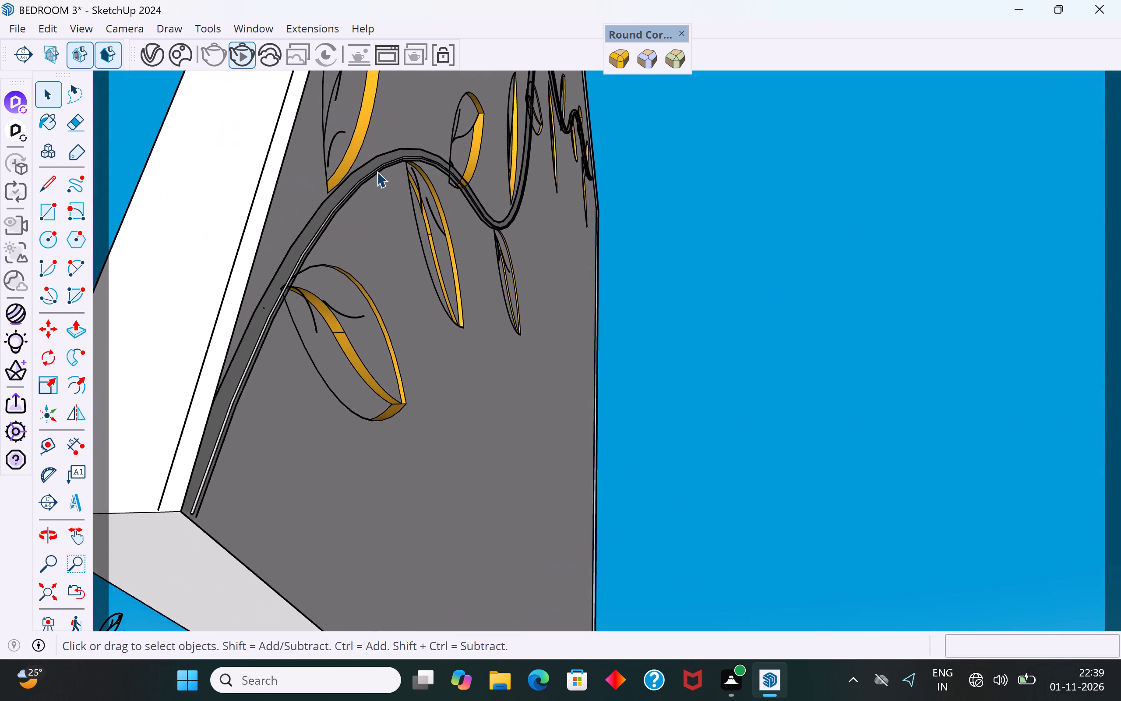
scroll(377, 171, up, 1)
click(348, 188)
right_click(348, 188)
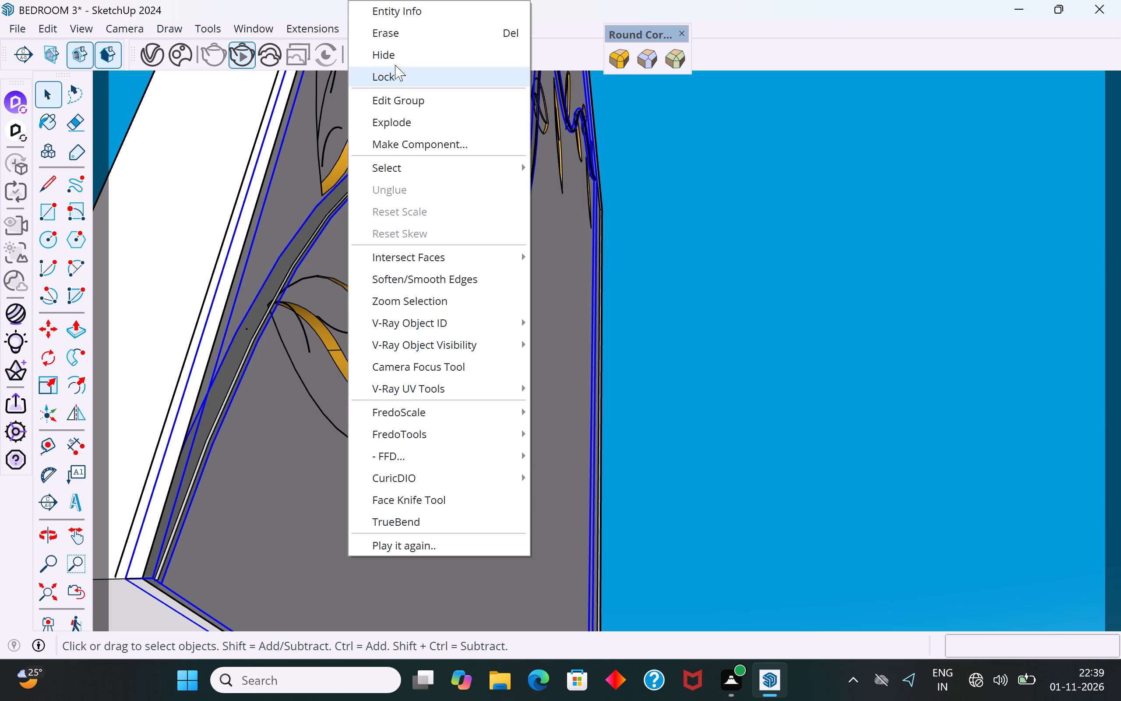
click(398, 53)
Move the thin stem by its lower endpoint about 2' 11 3/4" away from the vine panel along the green axis.
middle_drag(720, 290, 687, 315)
scroll(297, 279, up, 5)
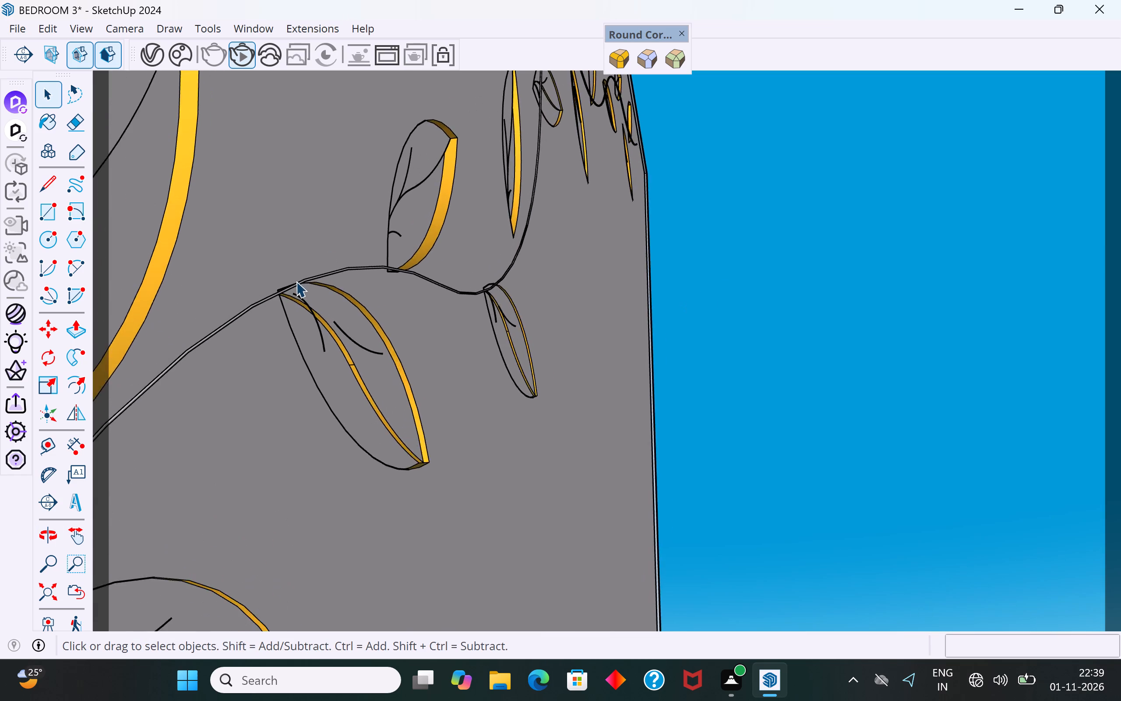
scroll(296, 281, up, 3)
click(303, 280)
scroll(303, 280, up, 9)
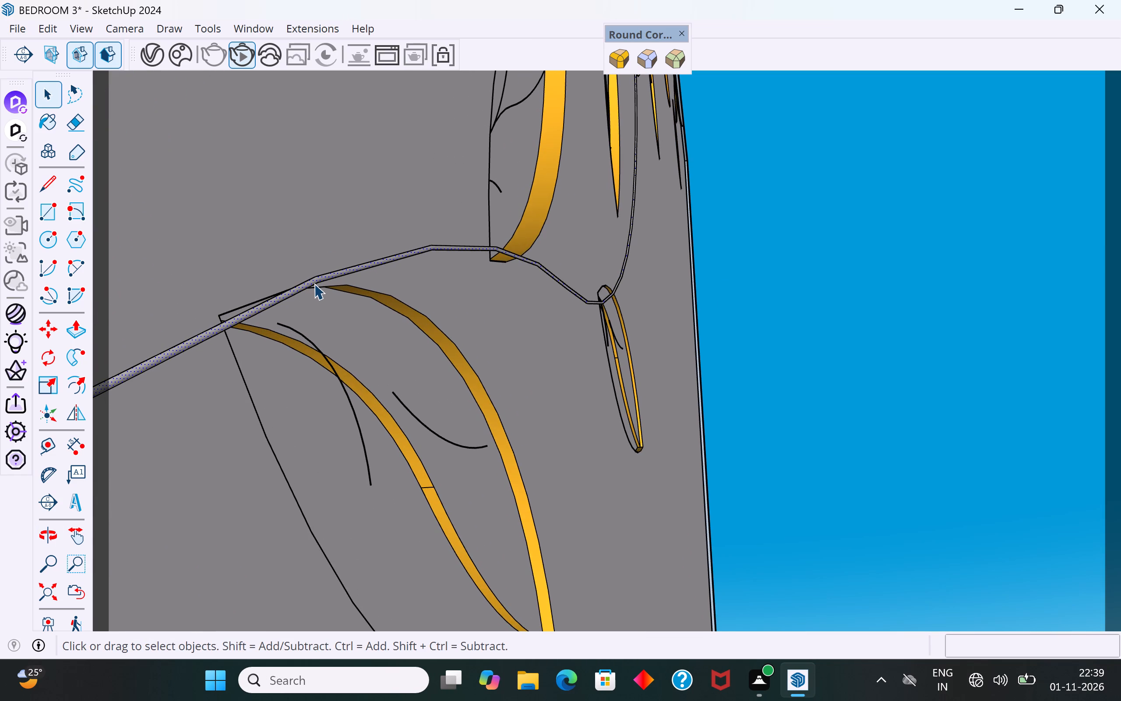
double_click(314, 283)
click(314, 283)
key(s)
scroll(418, 282, down, 19)
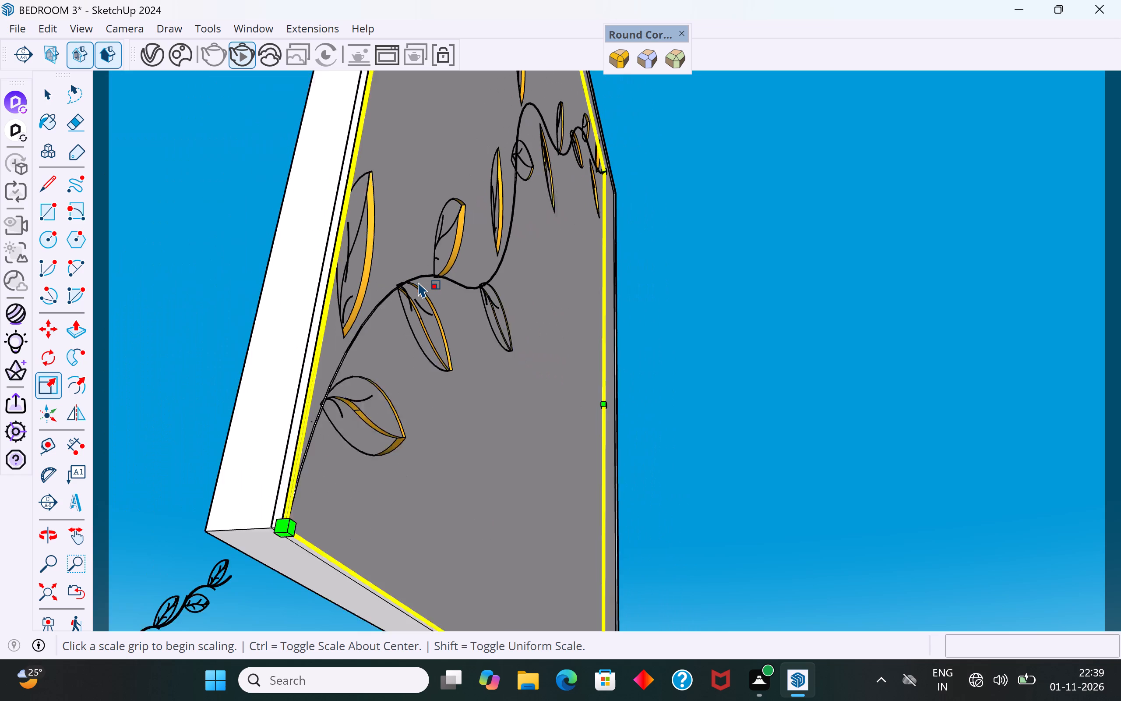
scroll(418, 282, down, 1)
middle_drag(413, 314, 321, 485)
scroll(321, 485, down, 9)
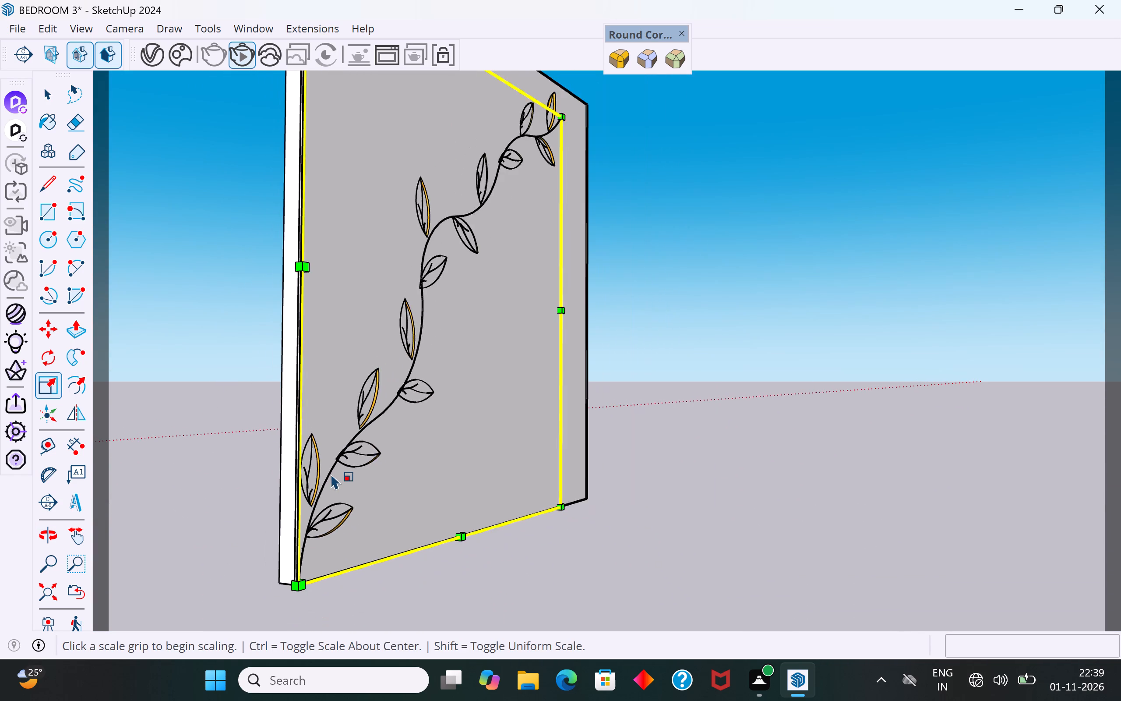
scroll(465, 279, down, 5)
key(m)
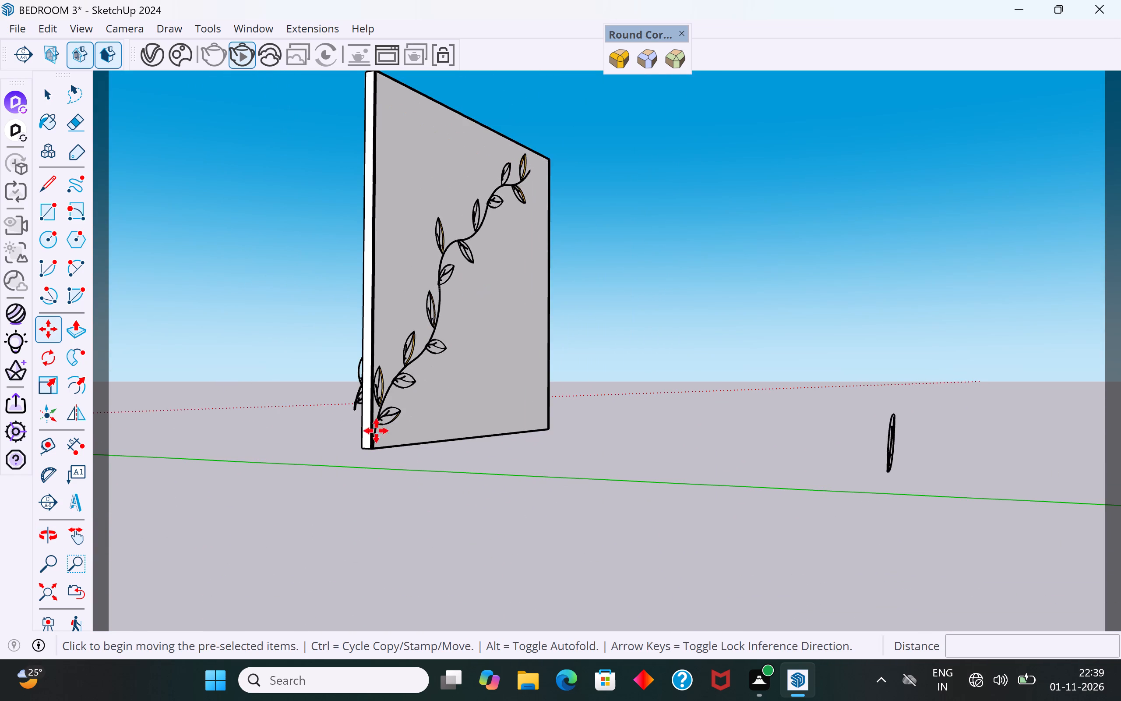
scroll(373, 446, up, 18)
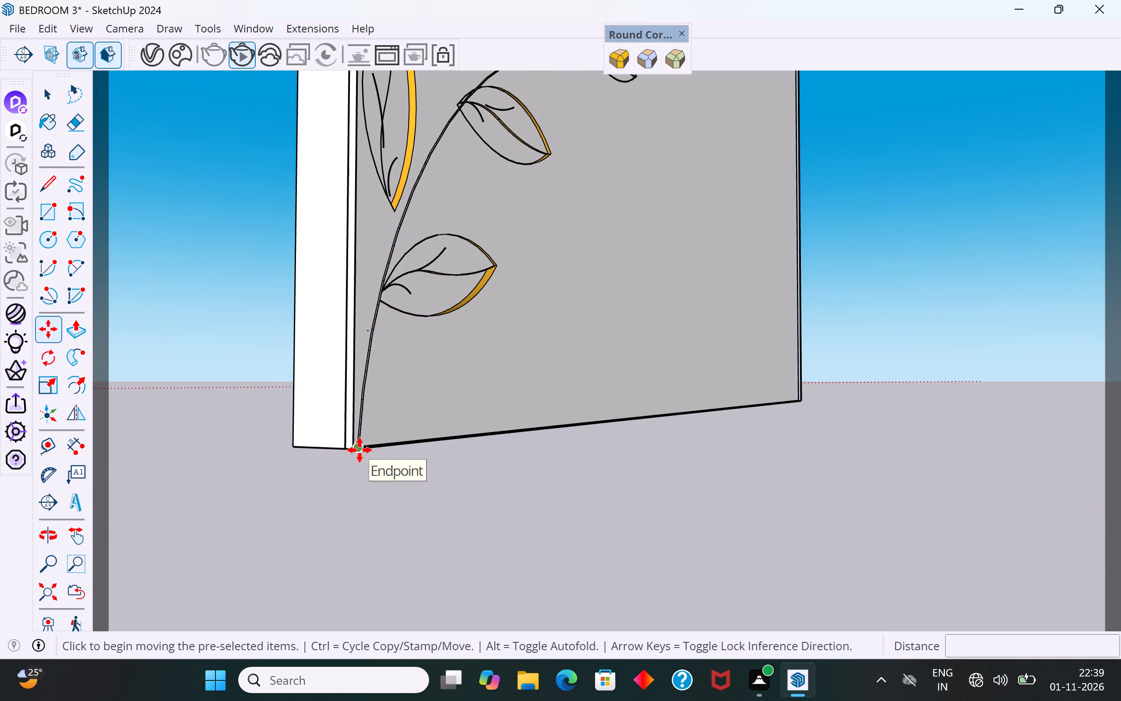
click(360, 450)
scroll(704, 473, down, 7)
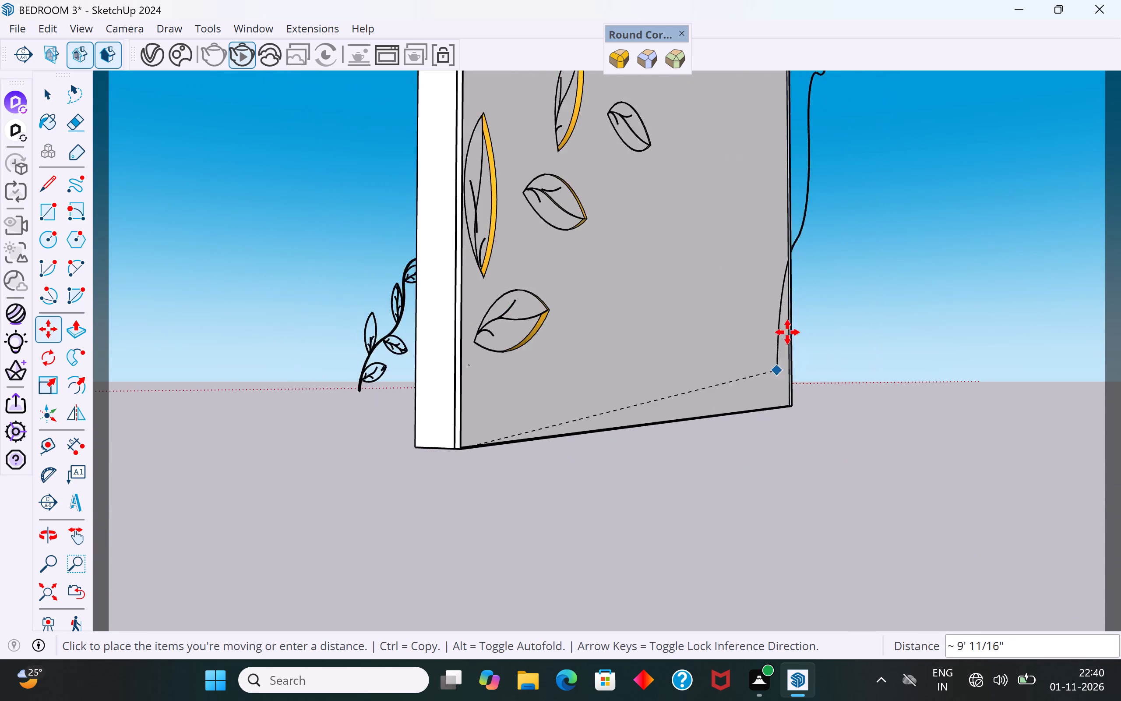
scroll(787, 332, down, 6)
middle_drag(710, 400, 845, 534)
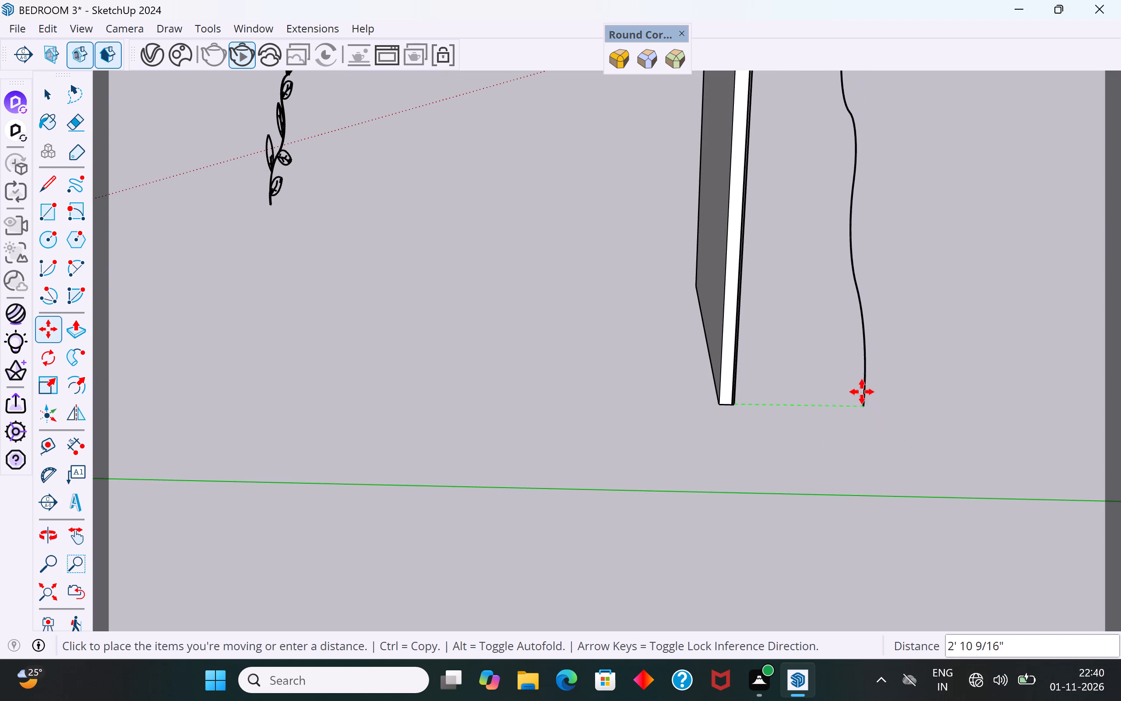
click(867, 399)
click(48, 100)
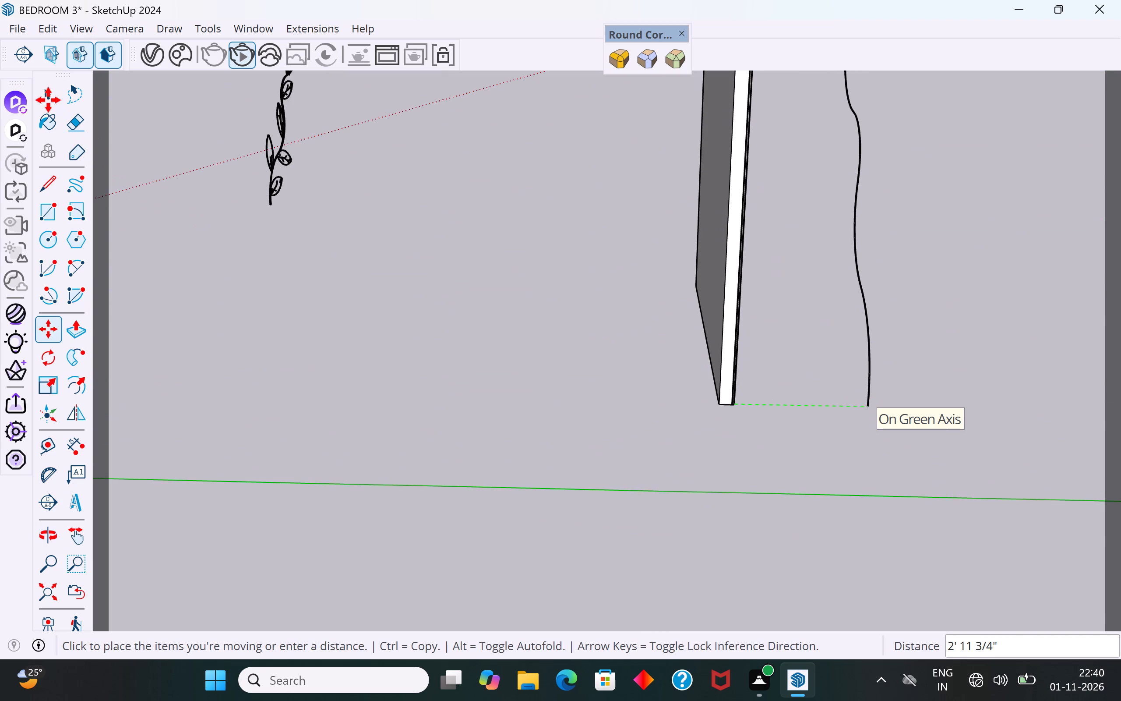
key(Escape)
scroll(433, 510, down, 3)
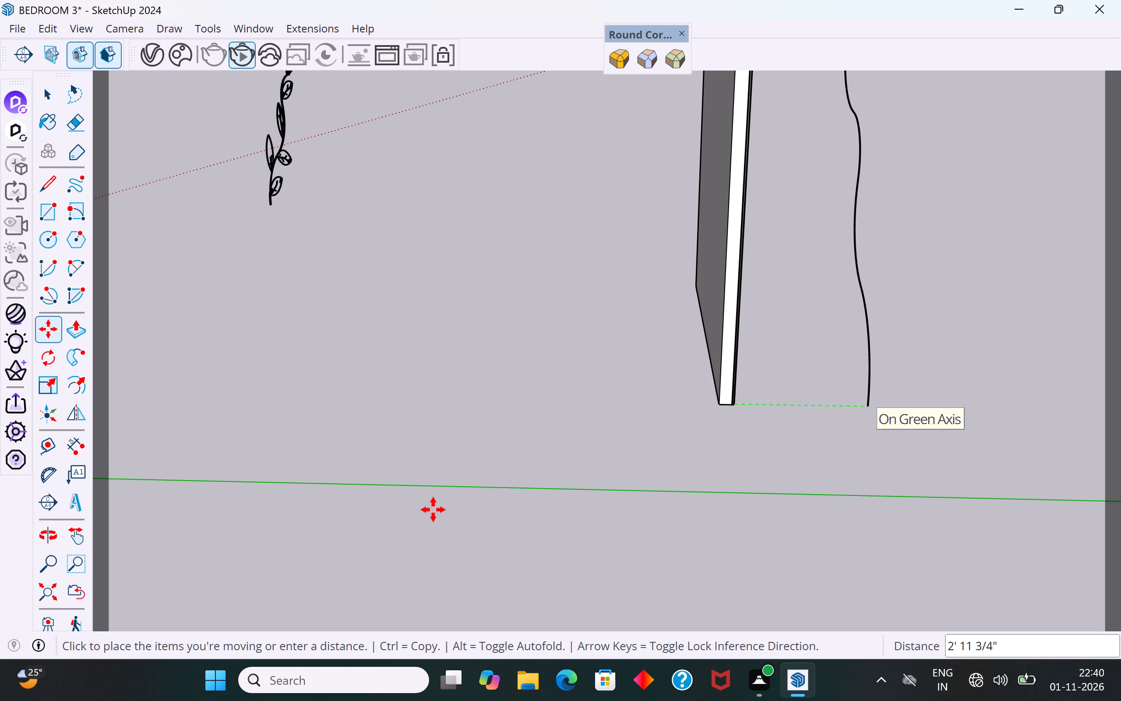